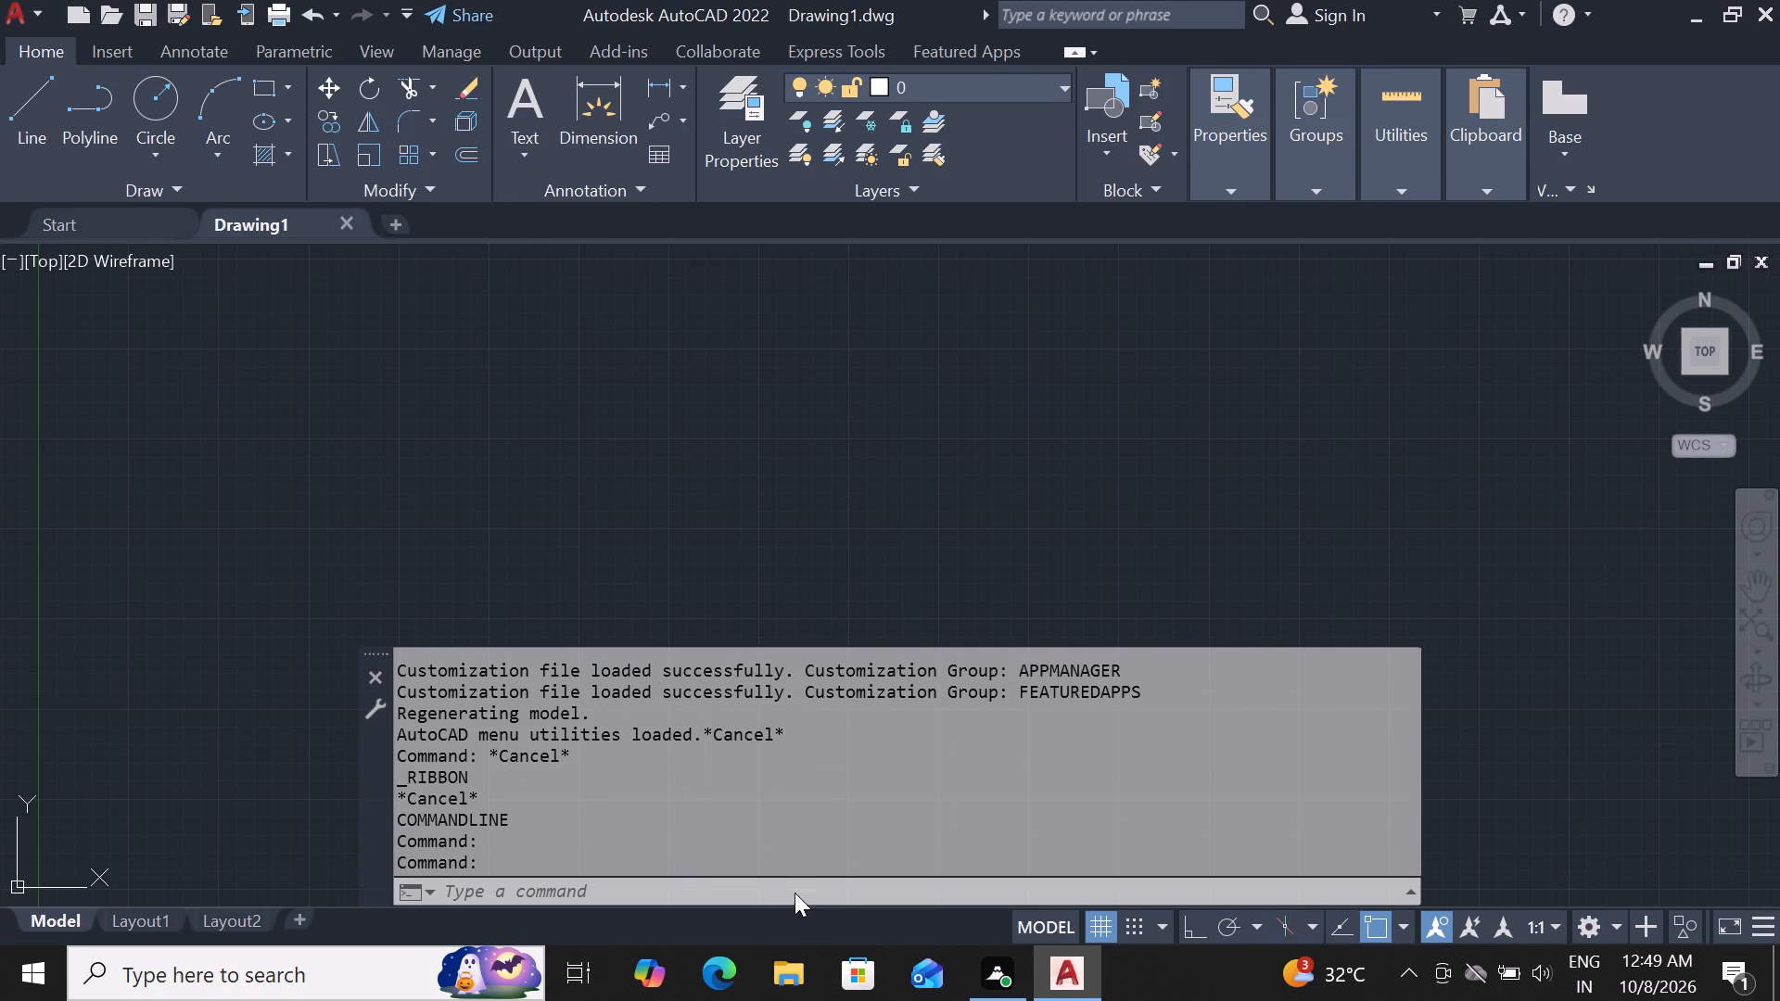
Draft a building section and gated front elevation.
Configure the drawing units with Architectural length type and a length precision of 0'-0".
{"action": "left_click", "coordinate": [641, 889]}
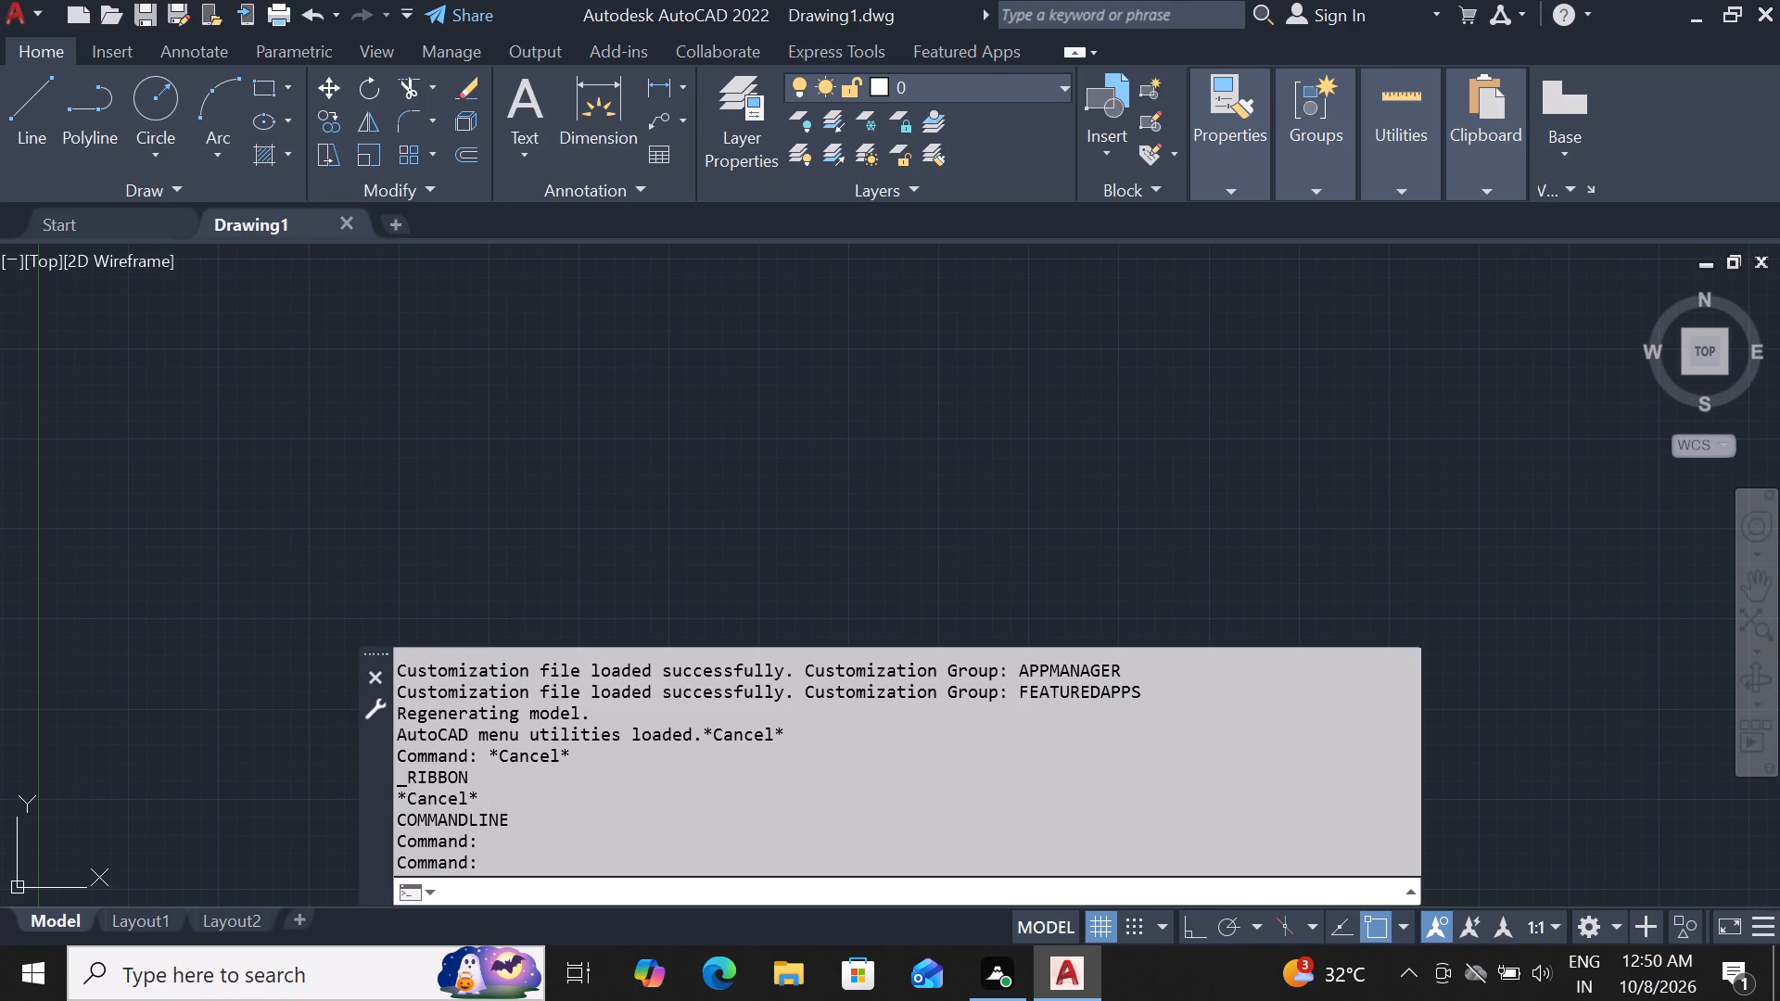
{"action": "key", "text": "u"}
{"action": "key", "text": "n"}
{"action": "key", "text": "space"}
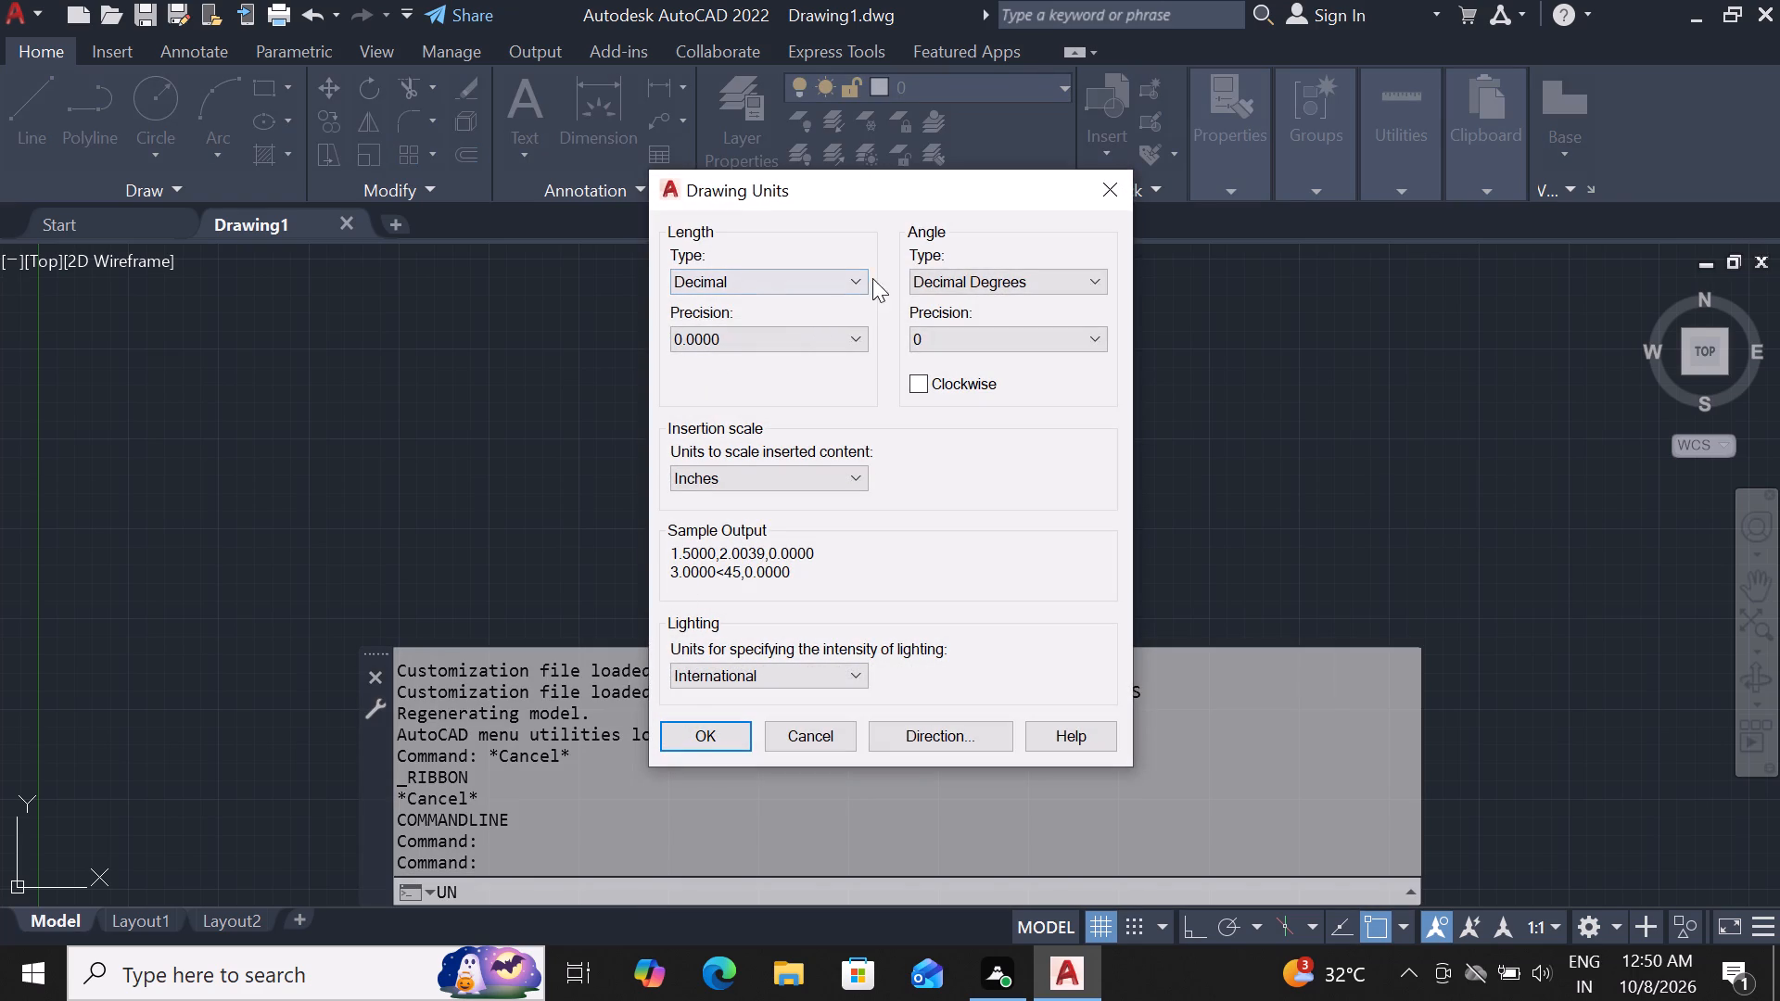
{"action": "left_click", "coordinate": [845, 281]}
{"action": "left_click", "coordinate": [842, 337]}
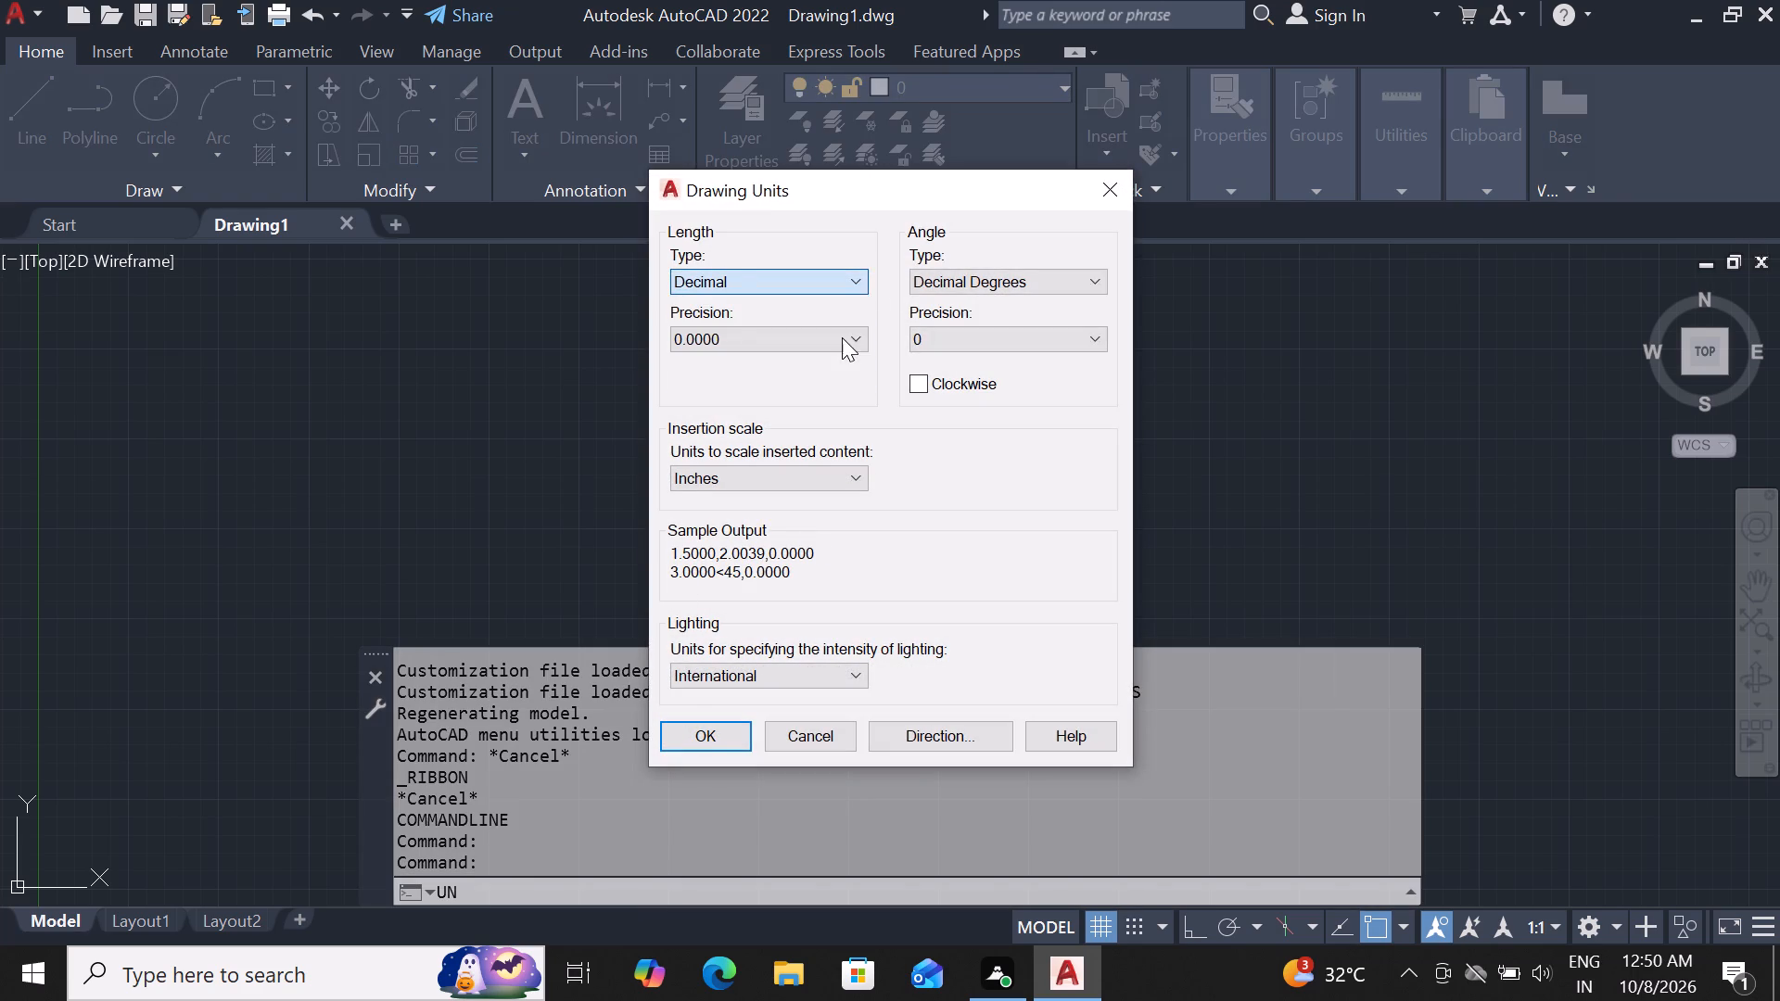
{"action": "left_click", "coordinate": [843, 268]}
{"action": "left_click", "coordinate": [843, 273]}
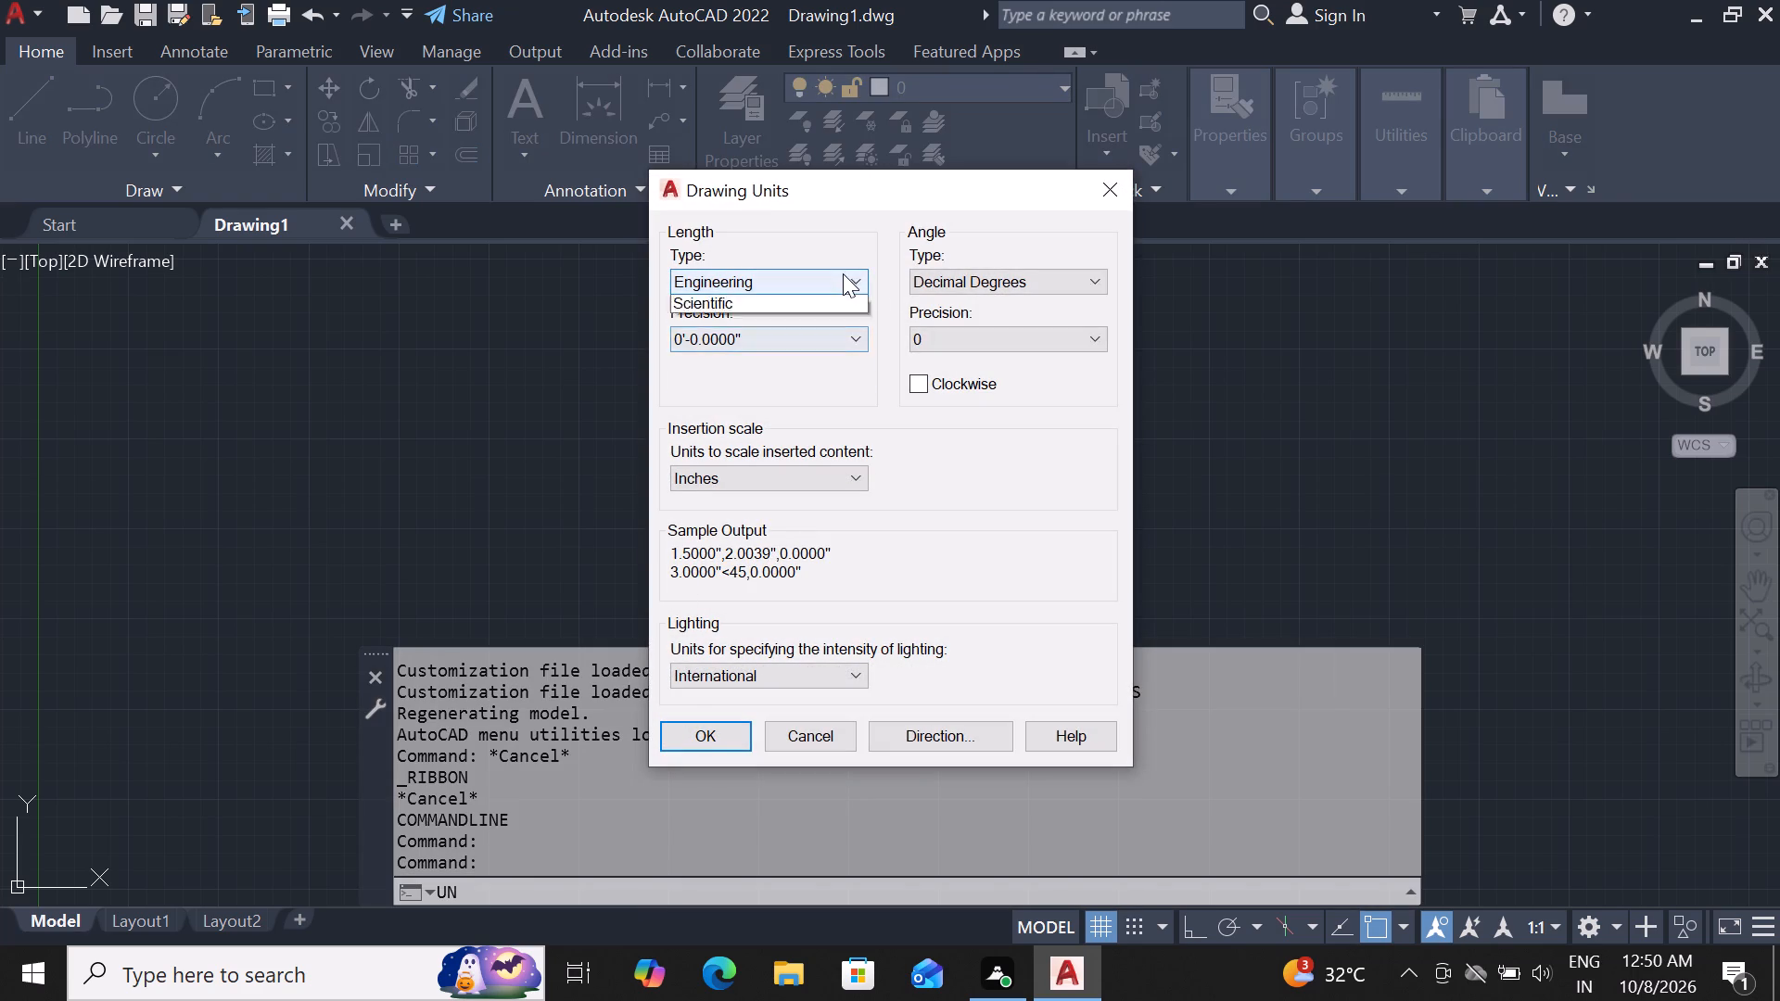
{"action": "left_click", "coordinate": [843, 308]}
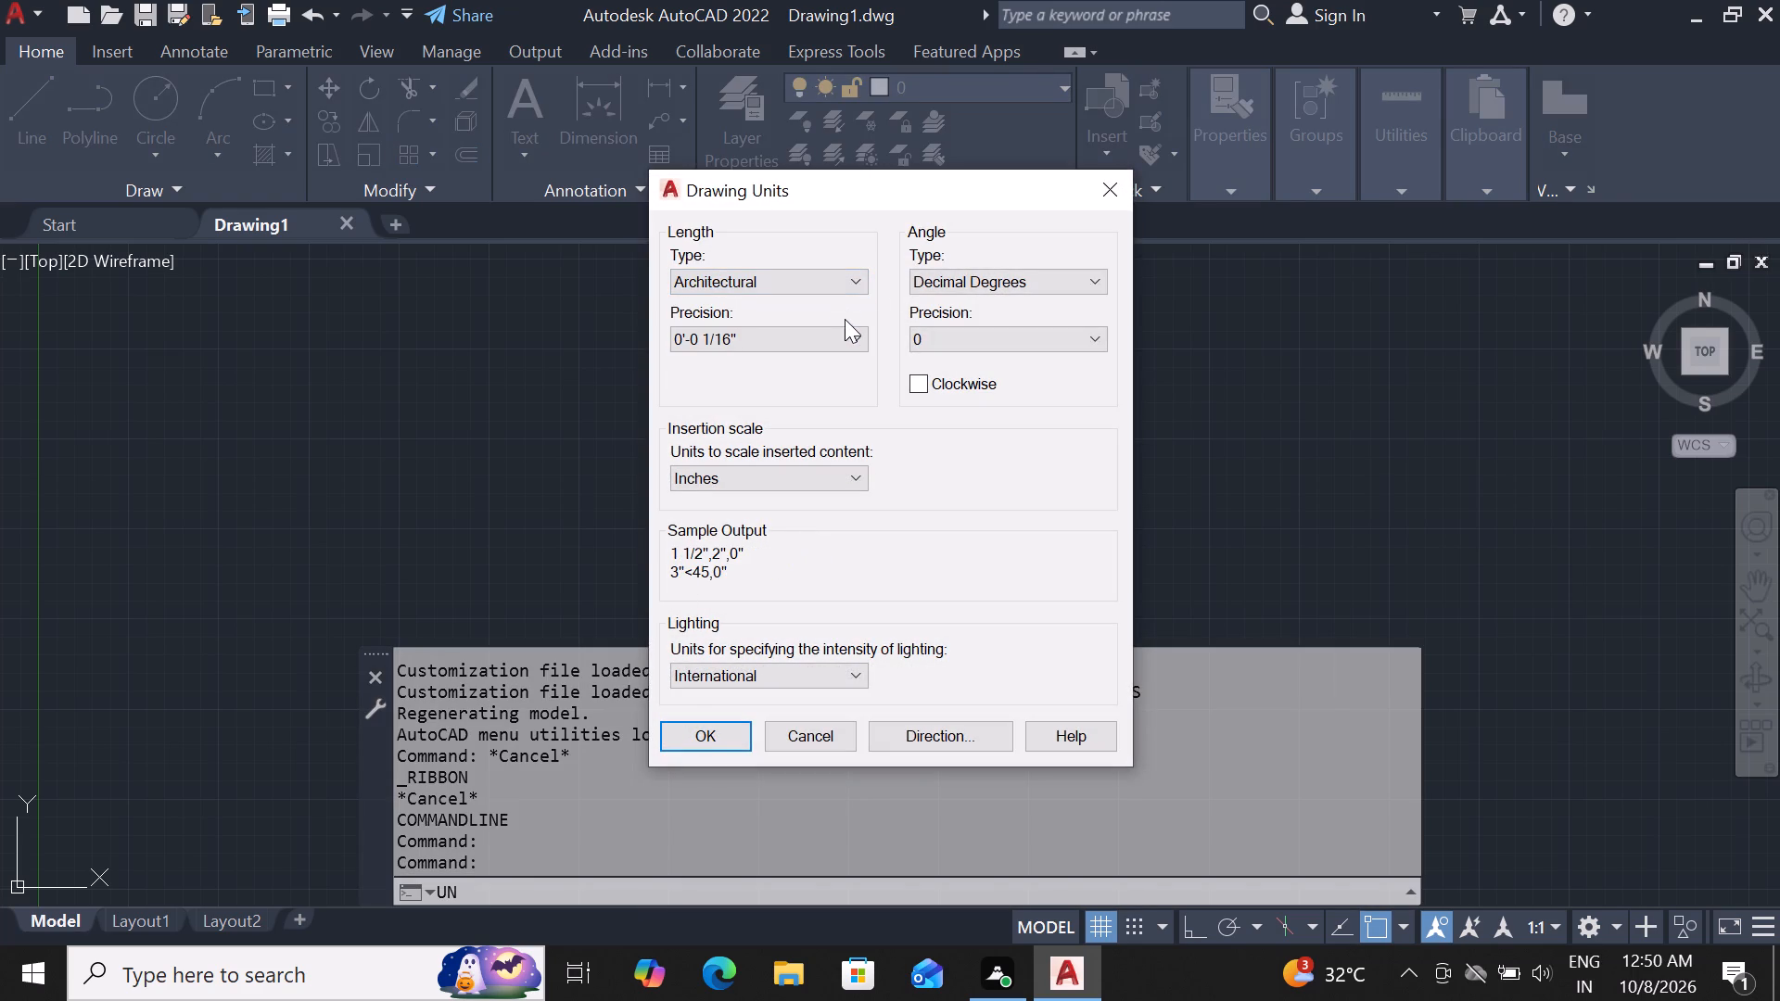
{"action": "left_click", "coordinate": [851, 336]}
{"action": "left_click", "coordinate": [852, 370]}
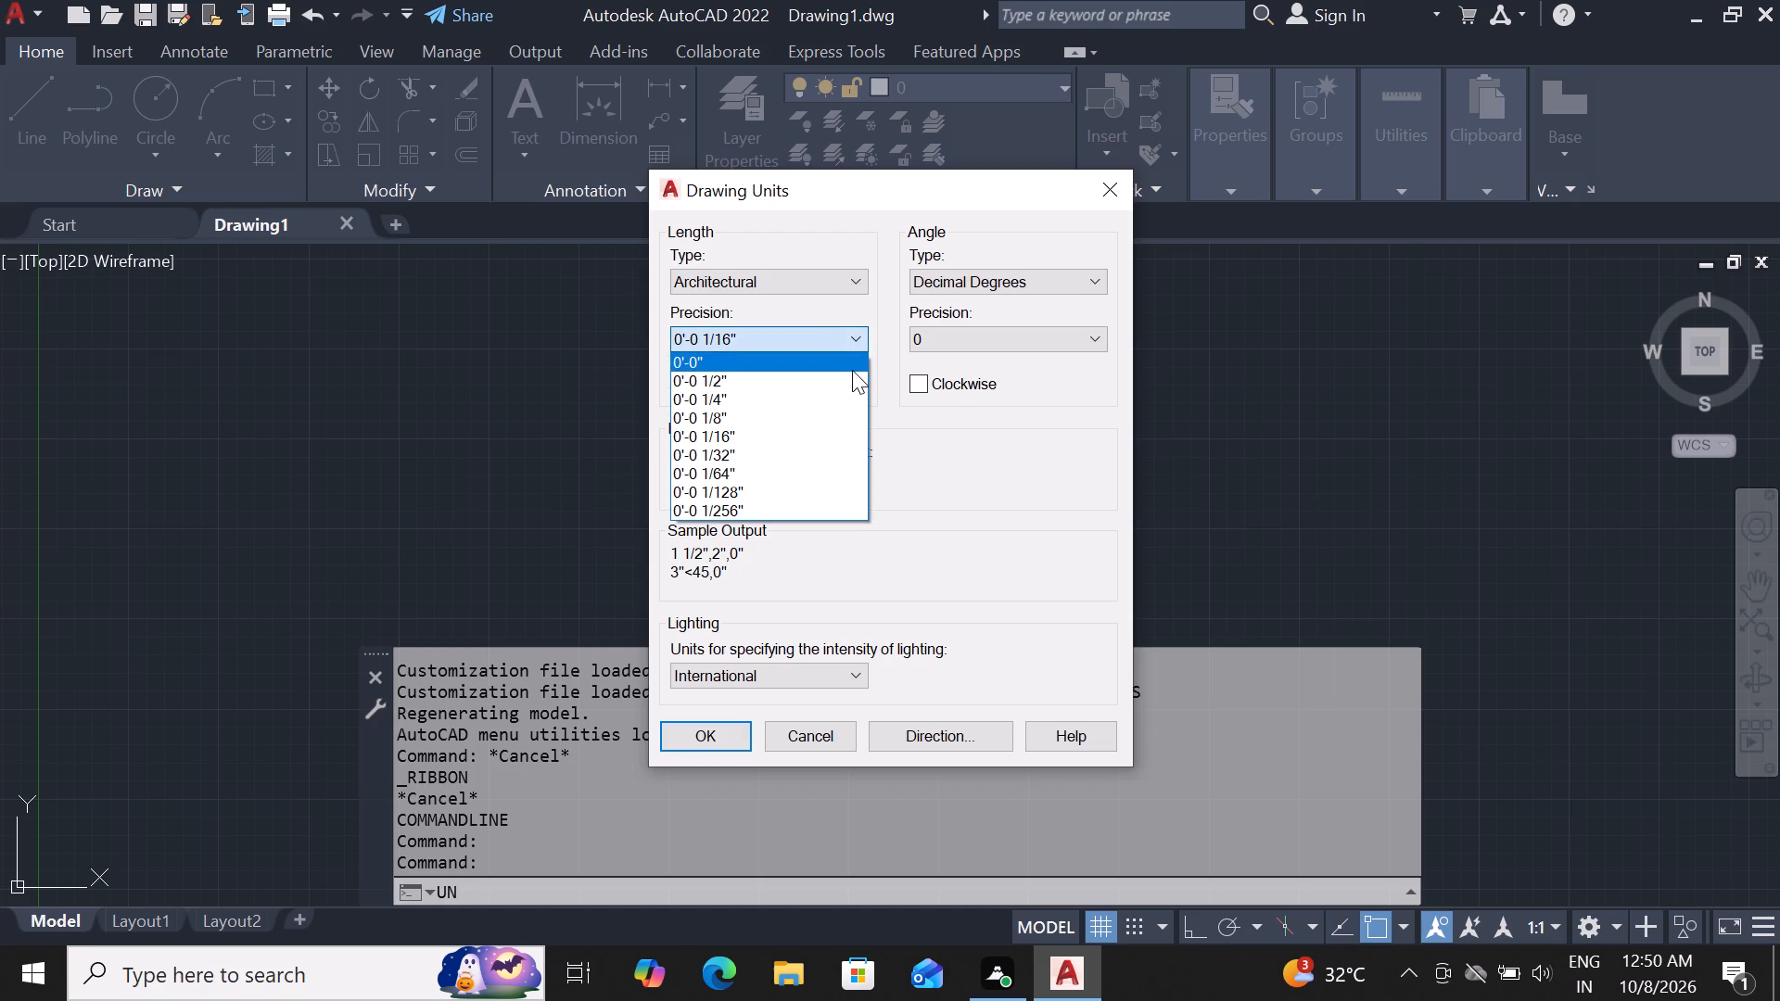
{"action": "left_click", "coordinate": [718, 733]}
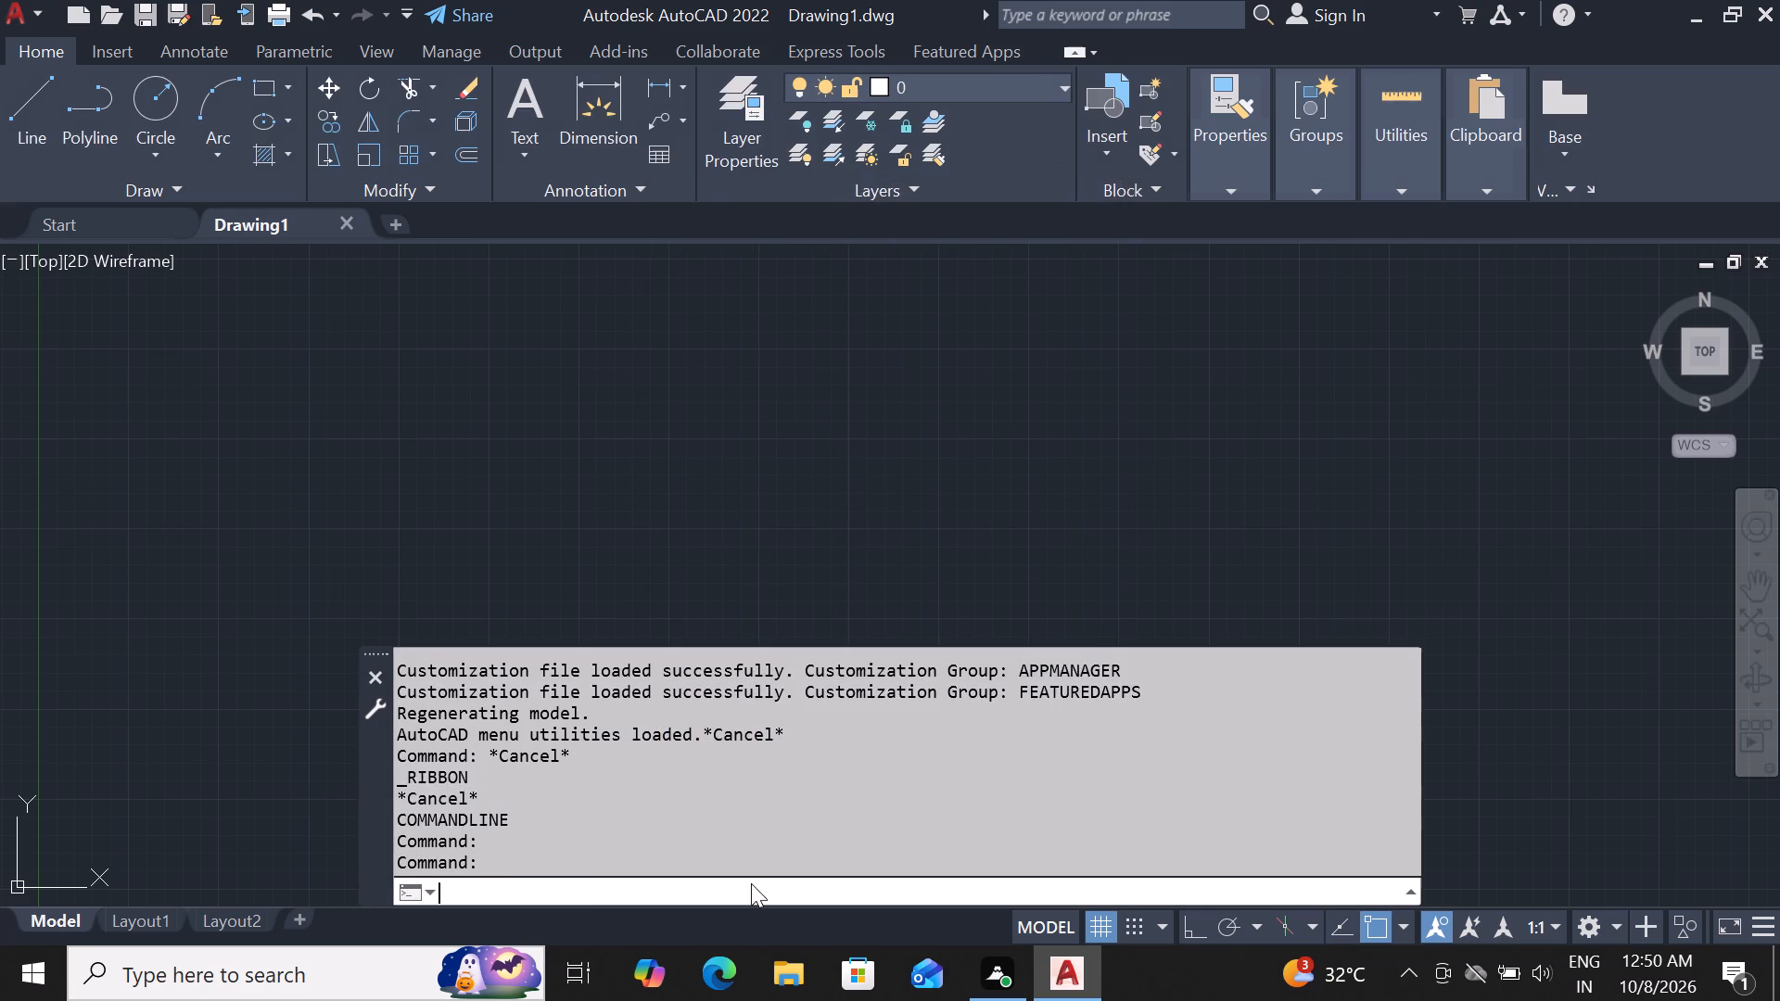
Modify the Standard dimension style to use a text height of 1'.
{"action": "type", "text": "d"}
{"action": "key", "text": "space"}
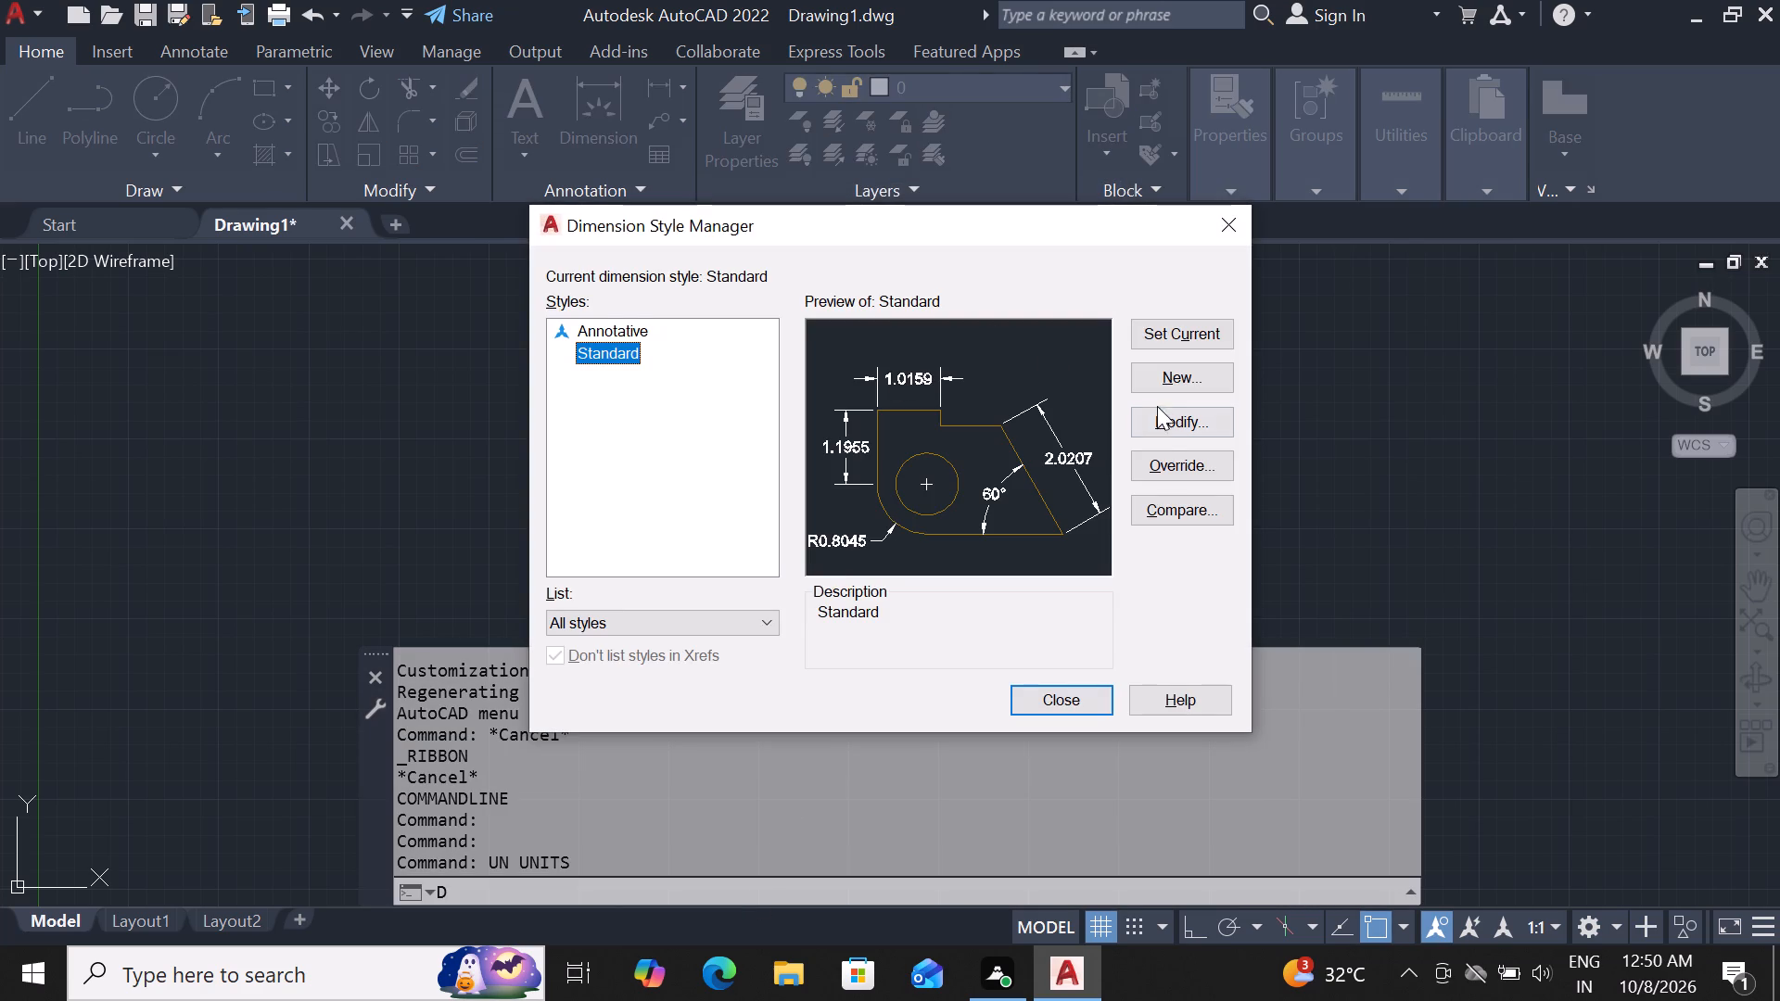
{"action": "left_click", "coordinate": [1168, 414]}
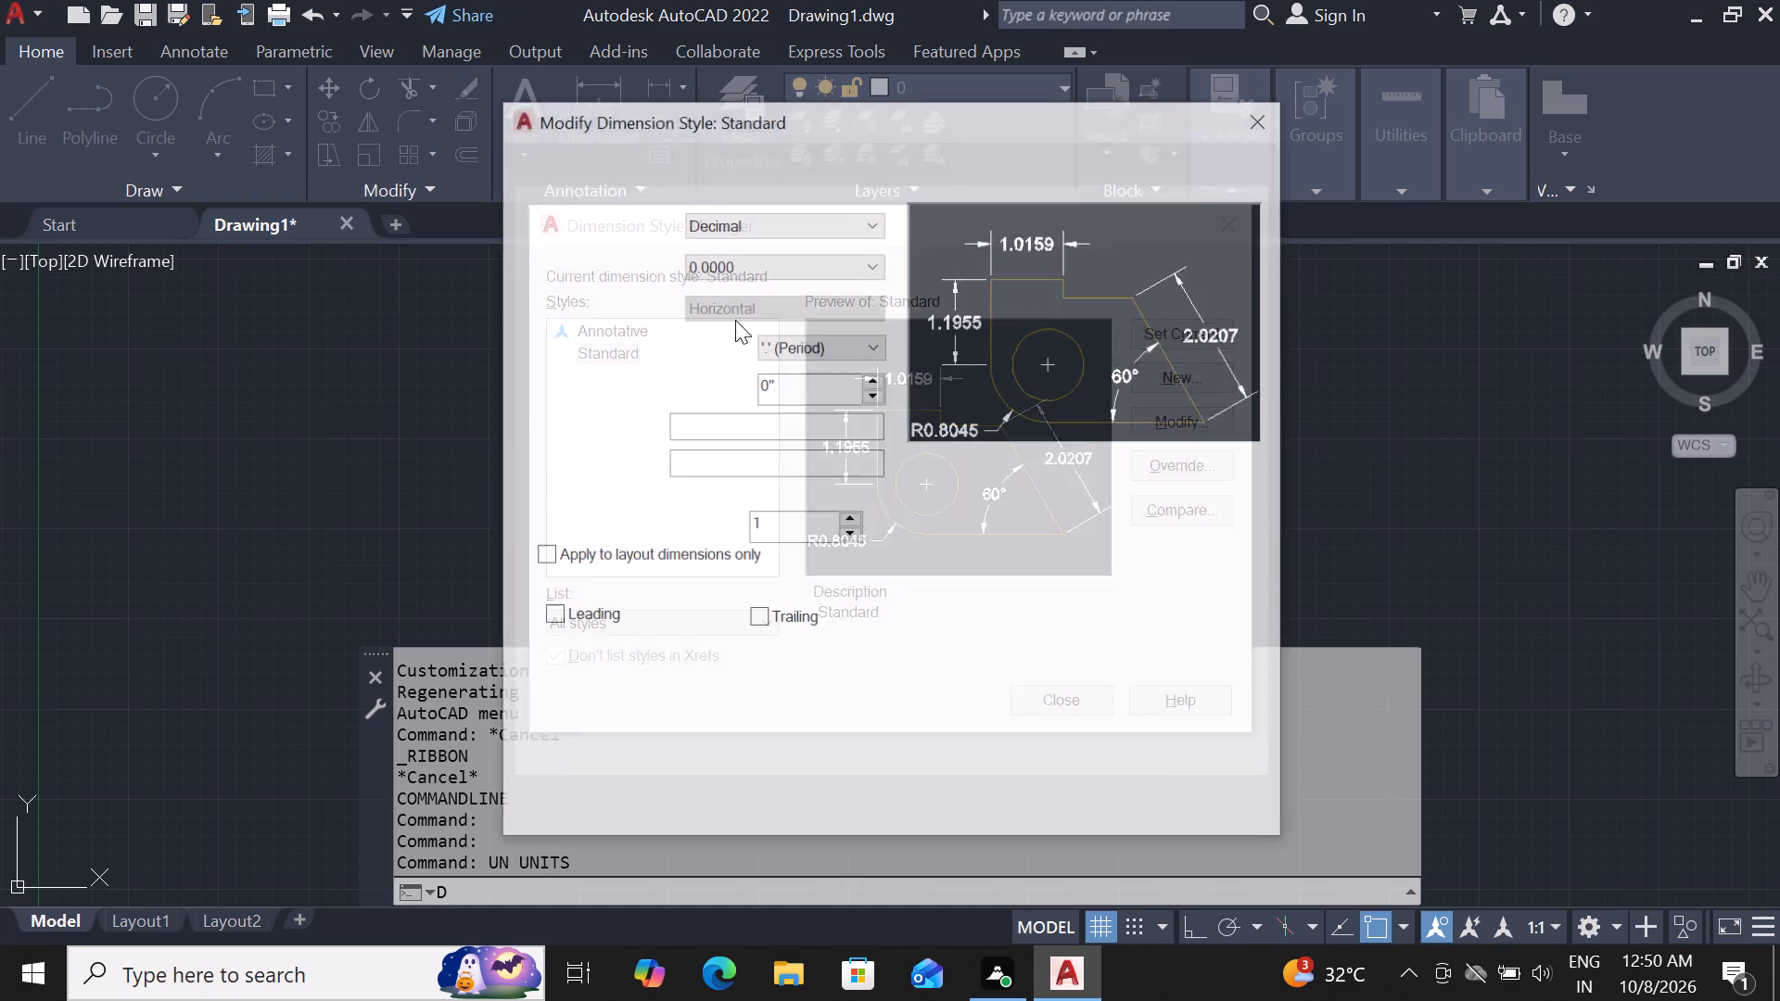
{"action": "left_click", "coordinate": [726, 178]}
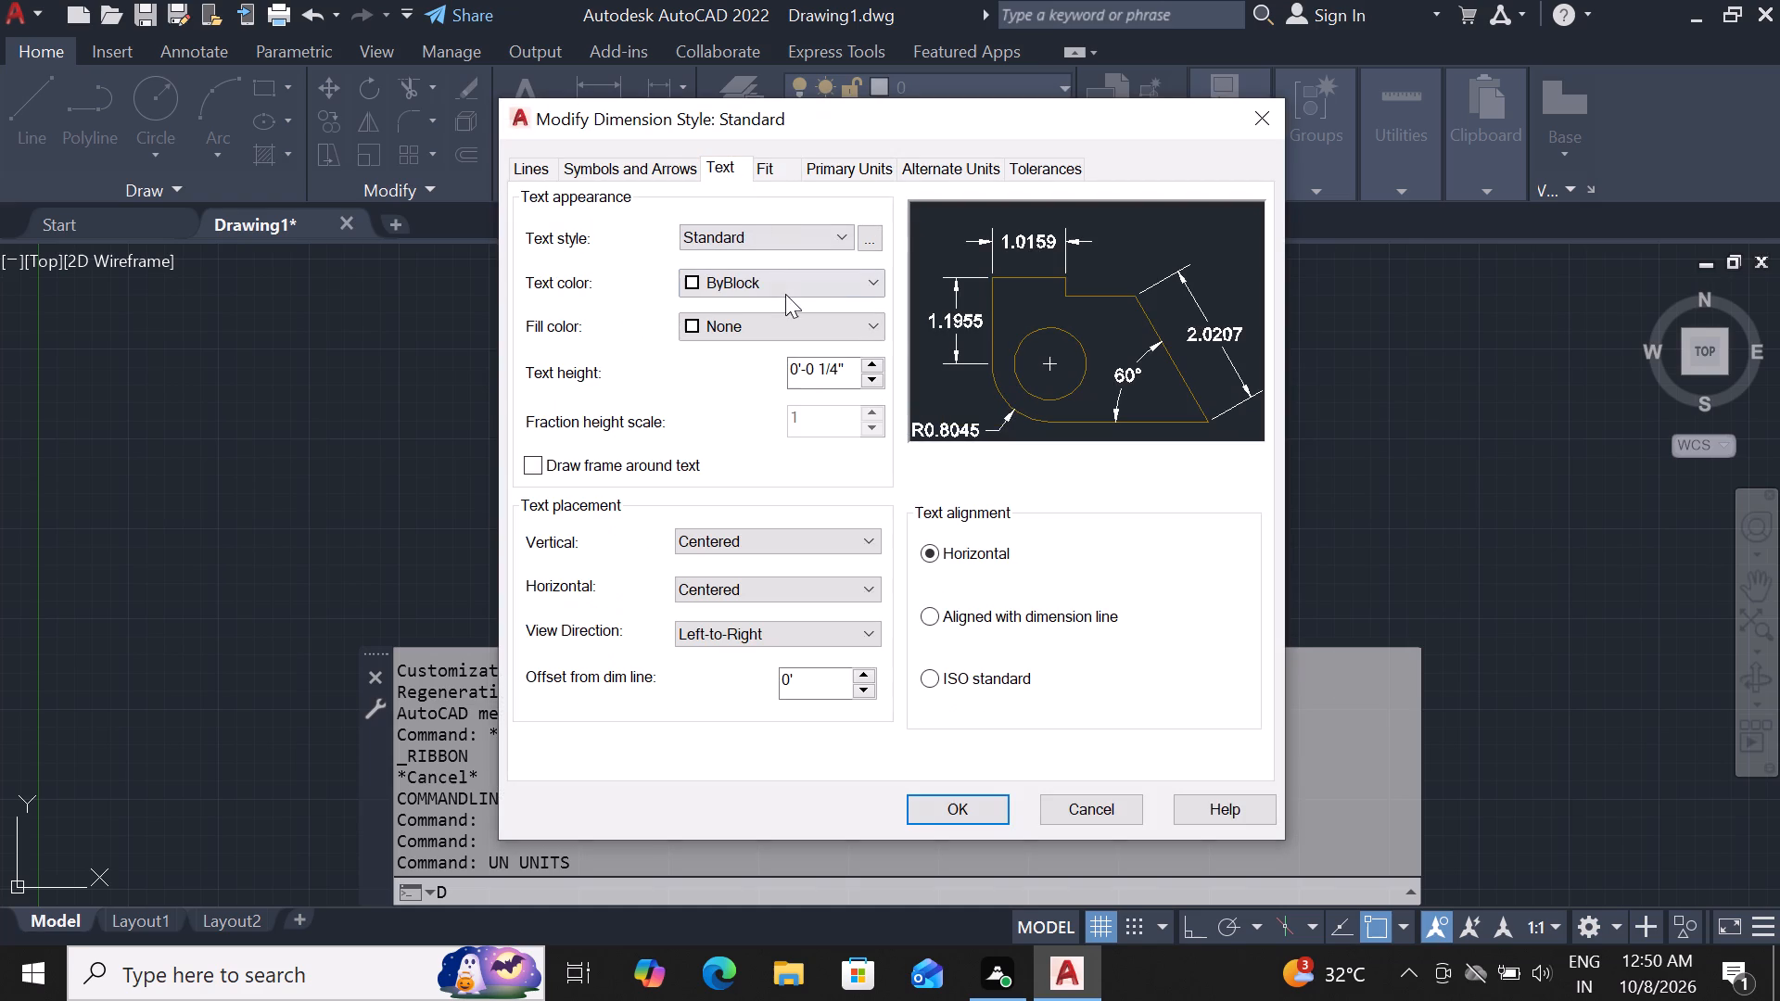
{"action": "left_click_drag", "start_coordinate": [845, 367], "coordinate": [744, 377]}
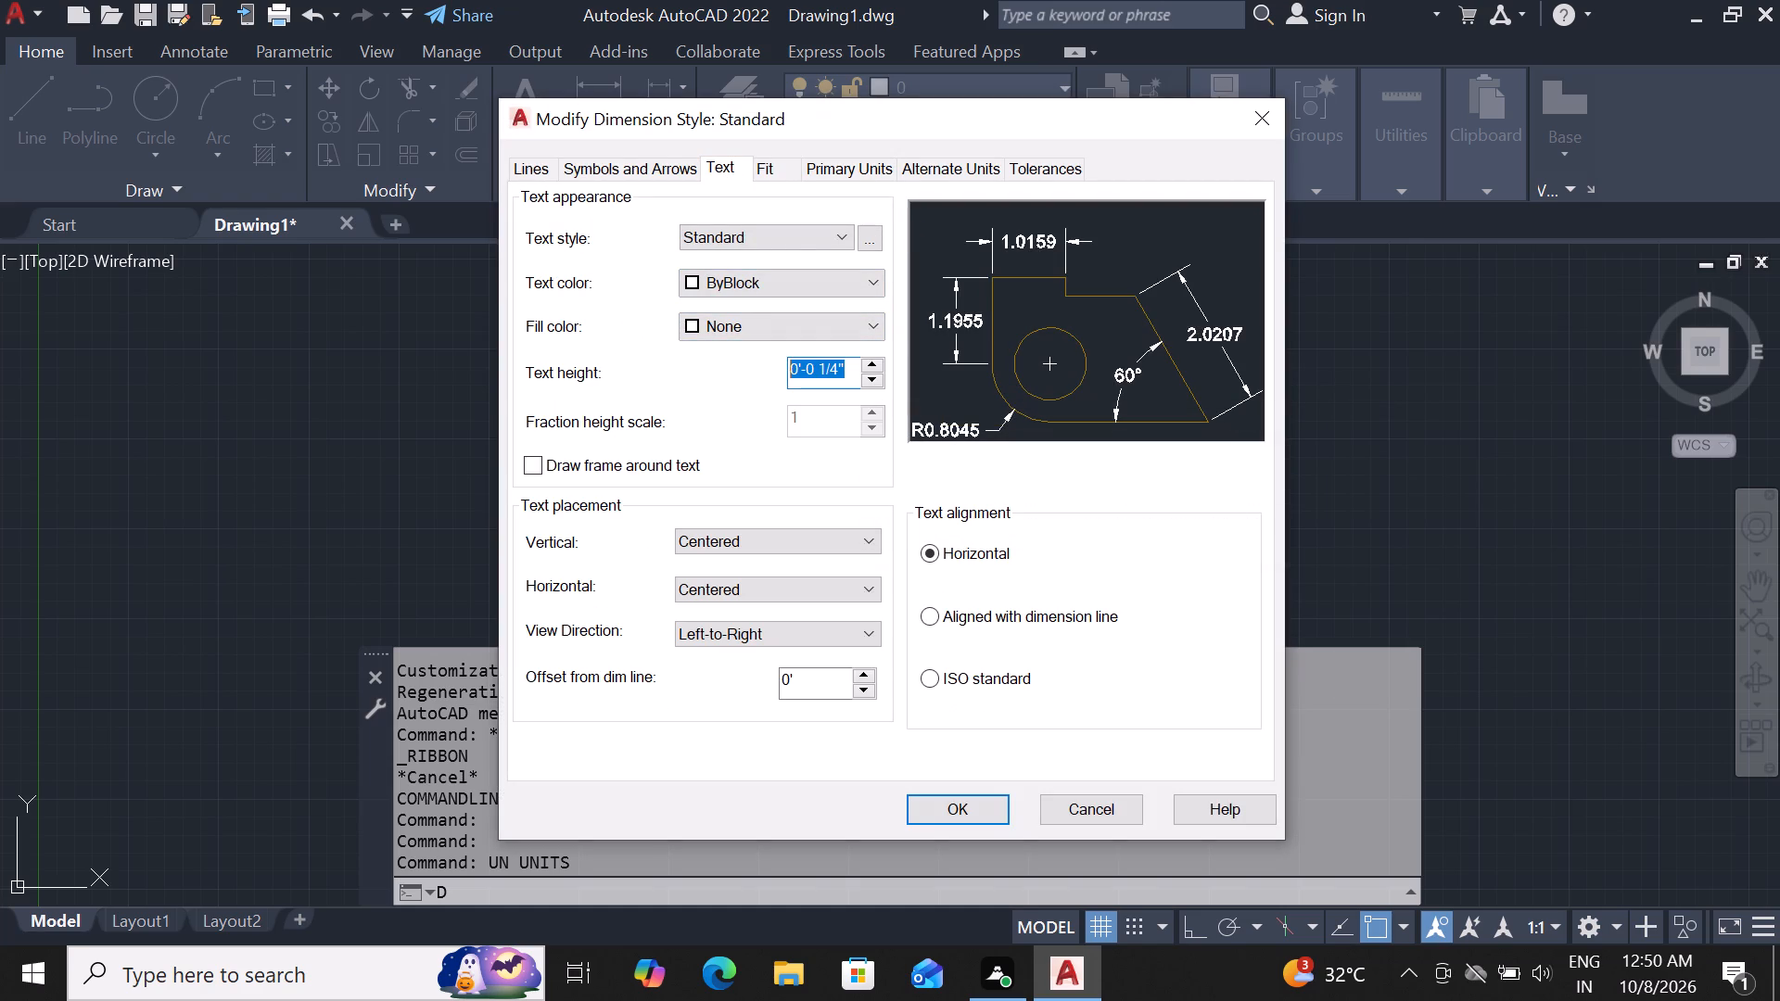
{"action": "left_click_drag", "start_coordinate": [744, 377], "coordinate": [743, 377]}
{"action": "key", "text": "BackSpace"}
{"action": "type", "text": "1'"}
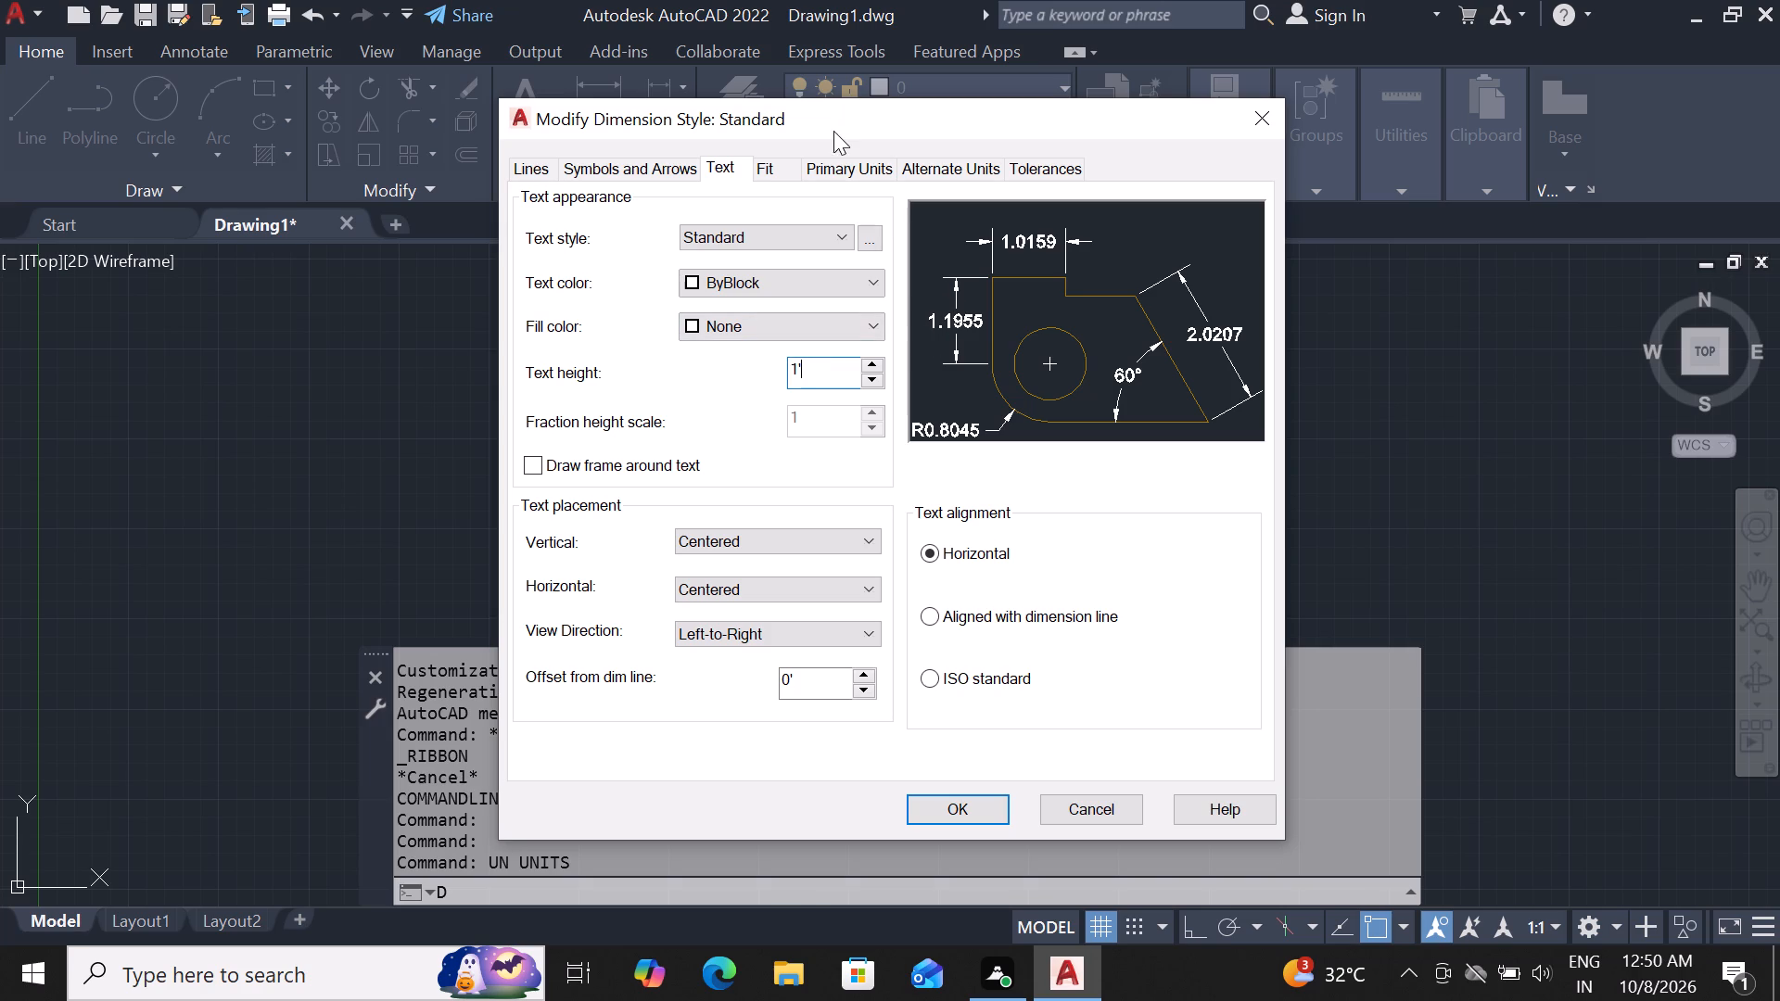
Set the Standard dimension style's primary units to Architectural with 0'-0" precision and make the style current.
{"action": "left_click", "coordinate": [829, 166]}
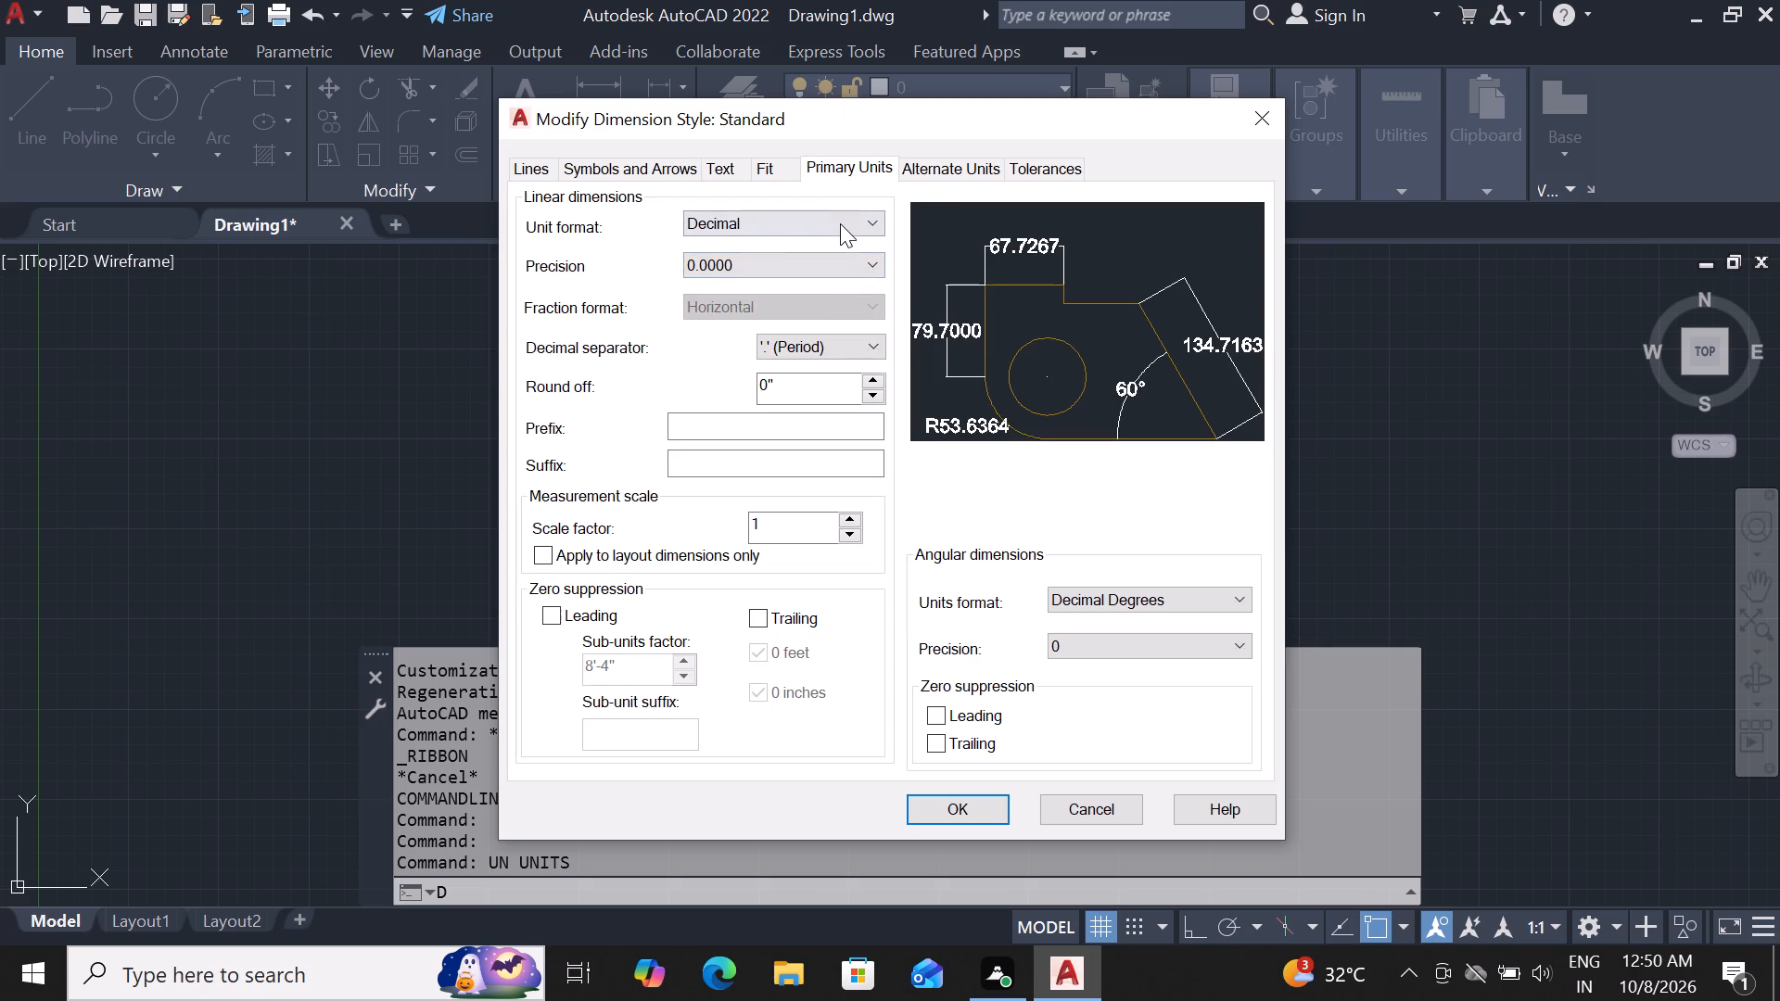
{"action": "left_click", "coordinate": [840, 223]}
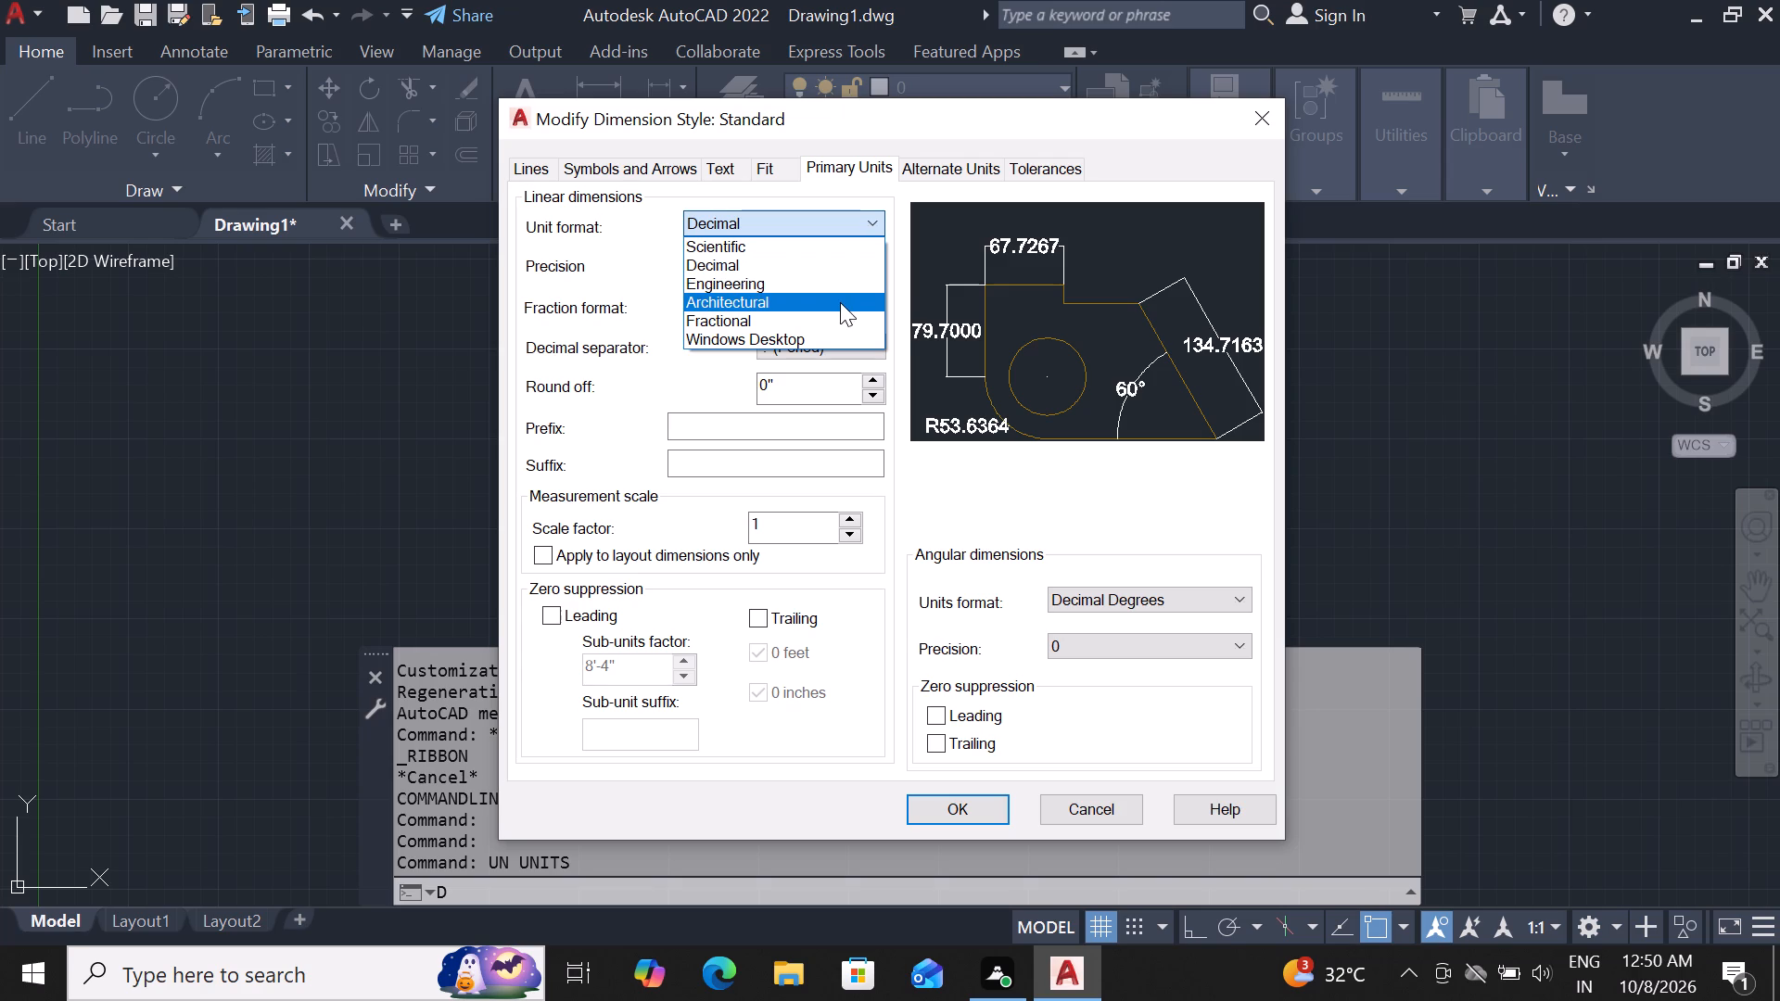
{"action": "left_click", "coordinate": [840, 302]}
{"action": "left_click", "coordinate": [842, 271]}
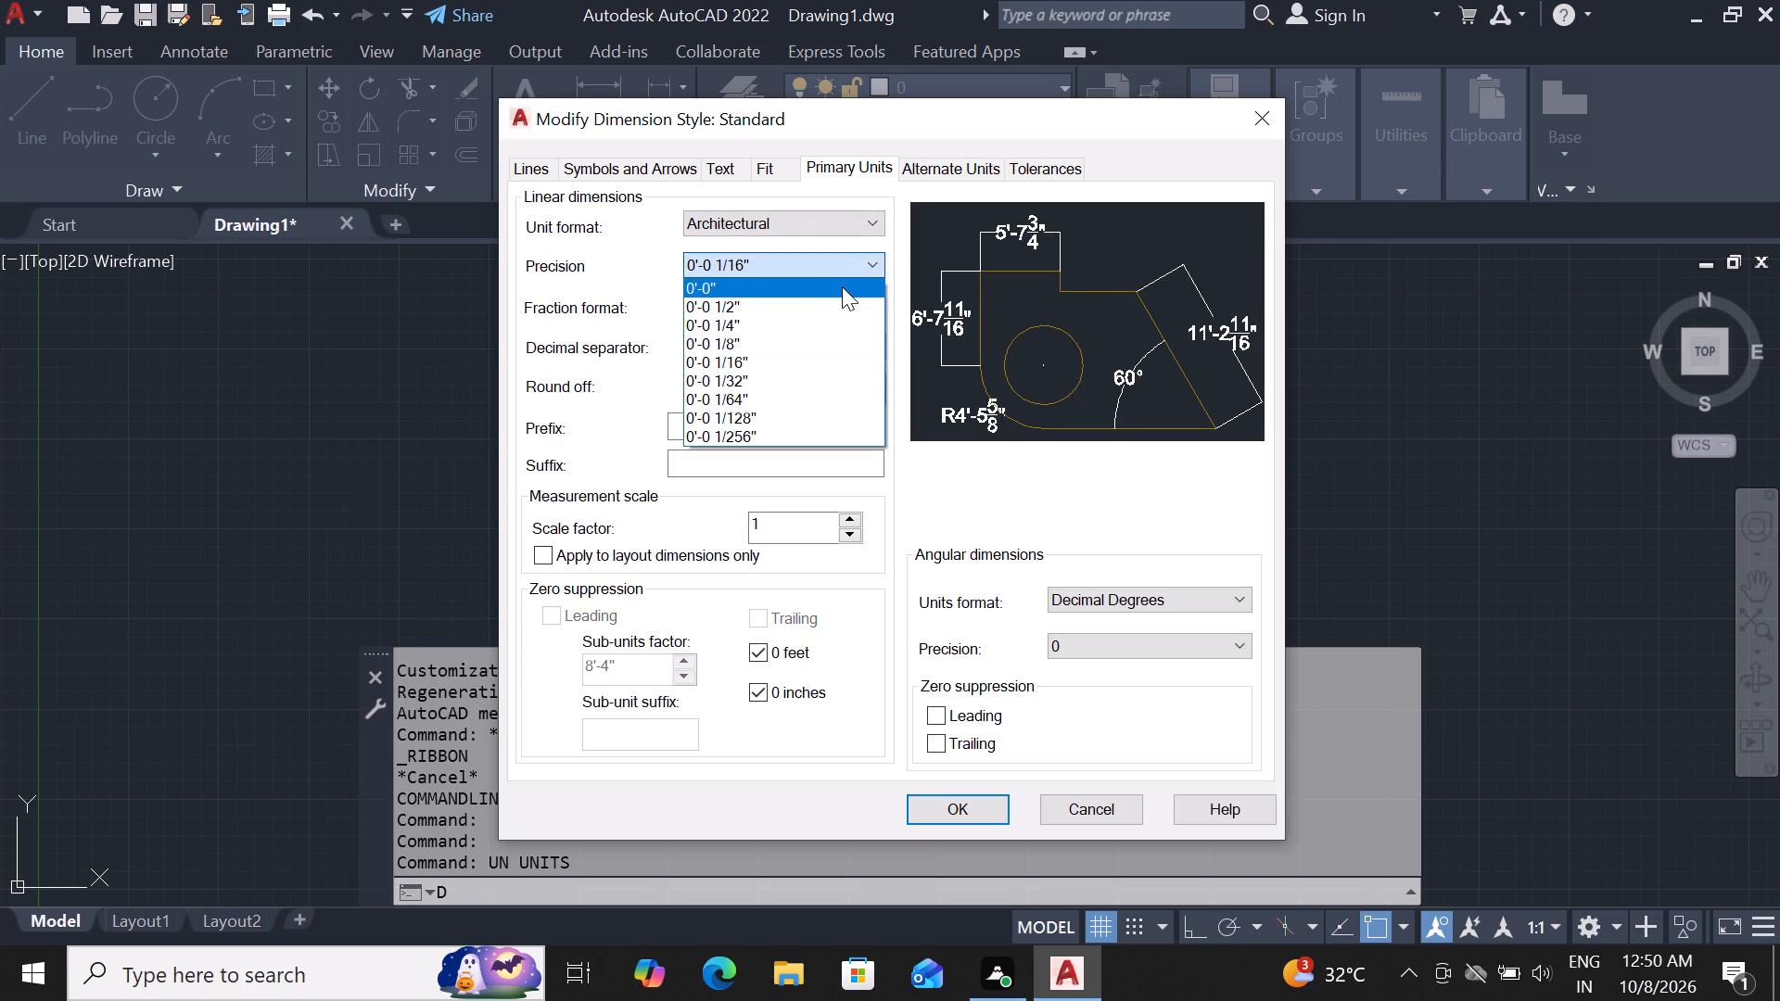
{"action": "left_click", "coordinate": [842, 286]}
{"action": "left_click", "coordinate": [944, 806]}
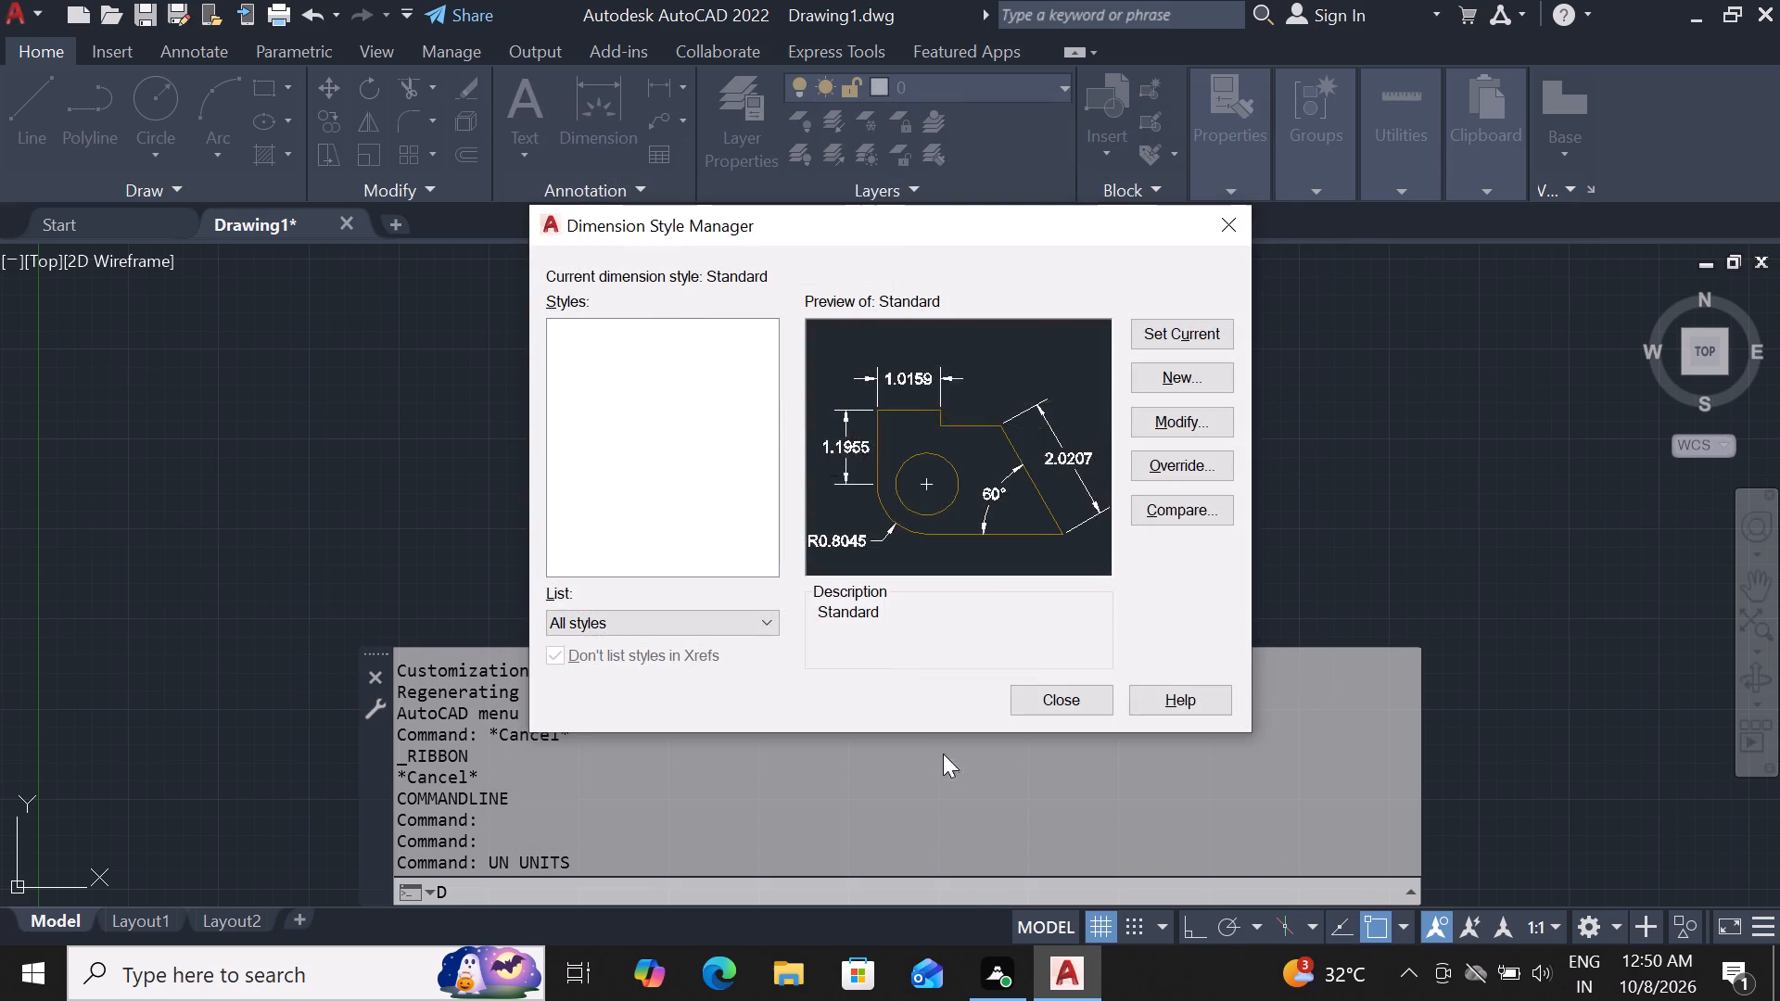
{"action": "left_click", "coordinate": [1169, 337]}
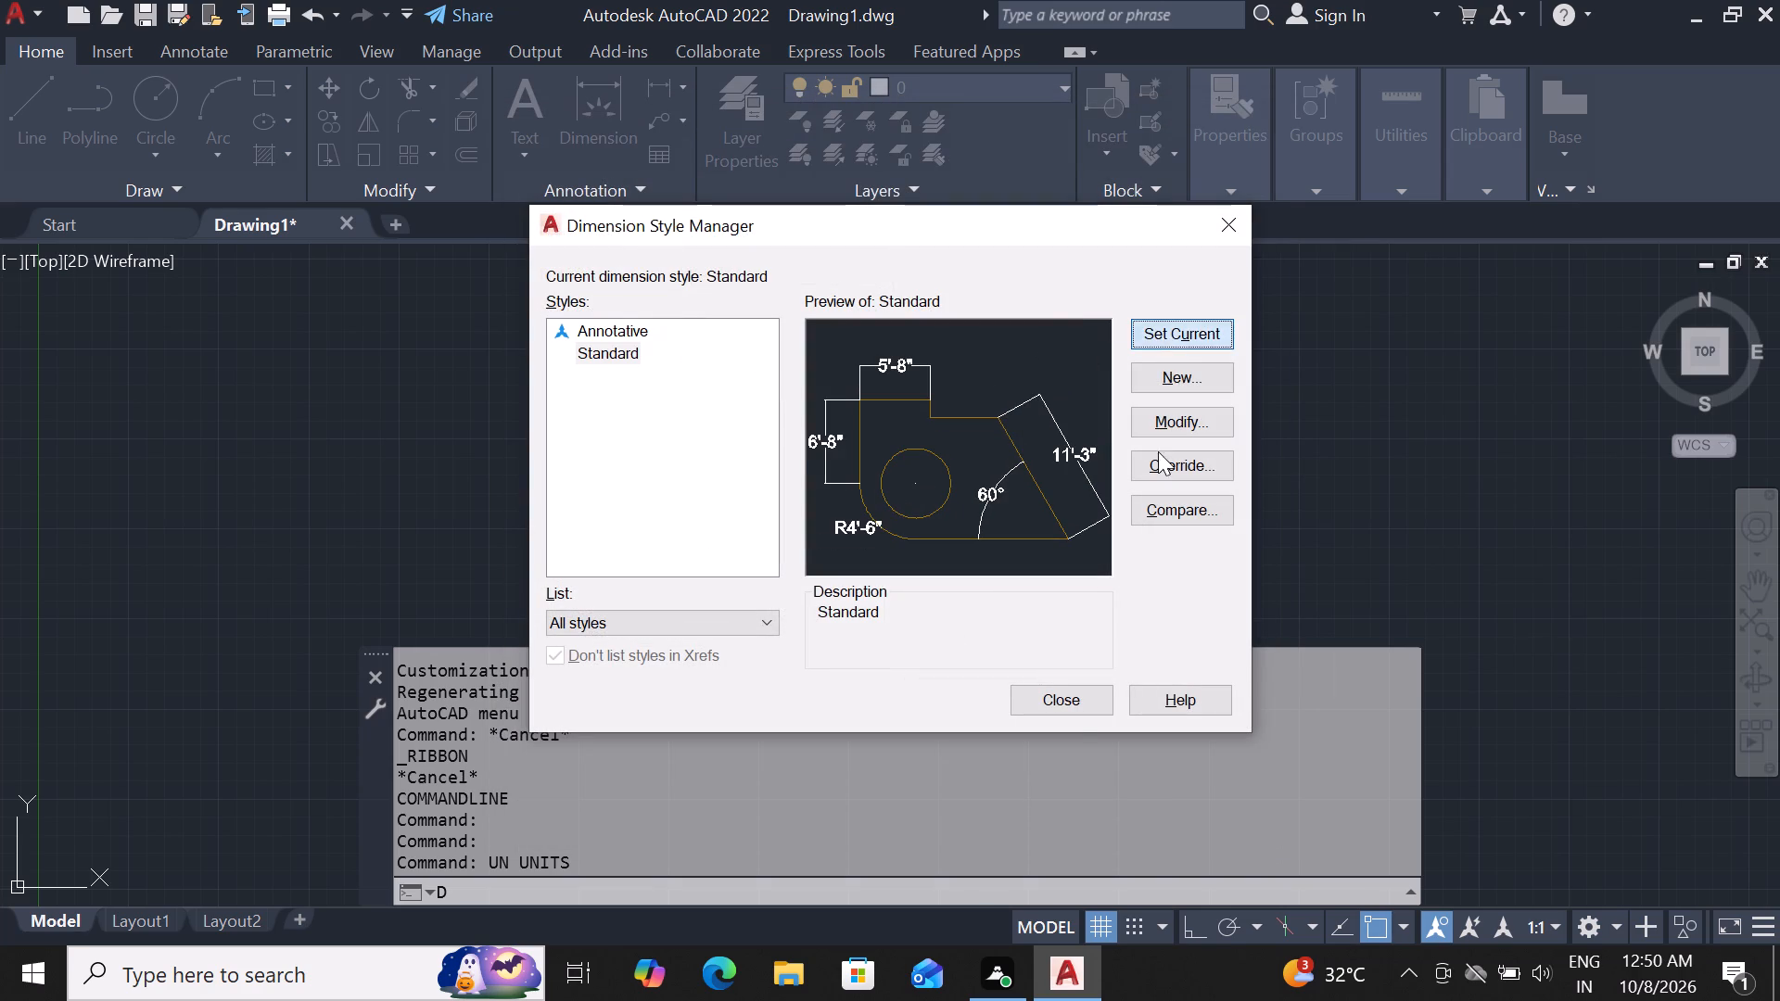
{"action": "left_click", "coordinate": [1082, 708]}
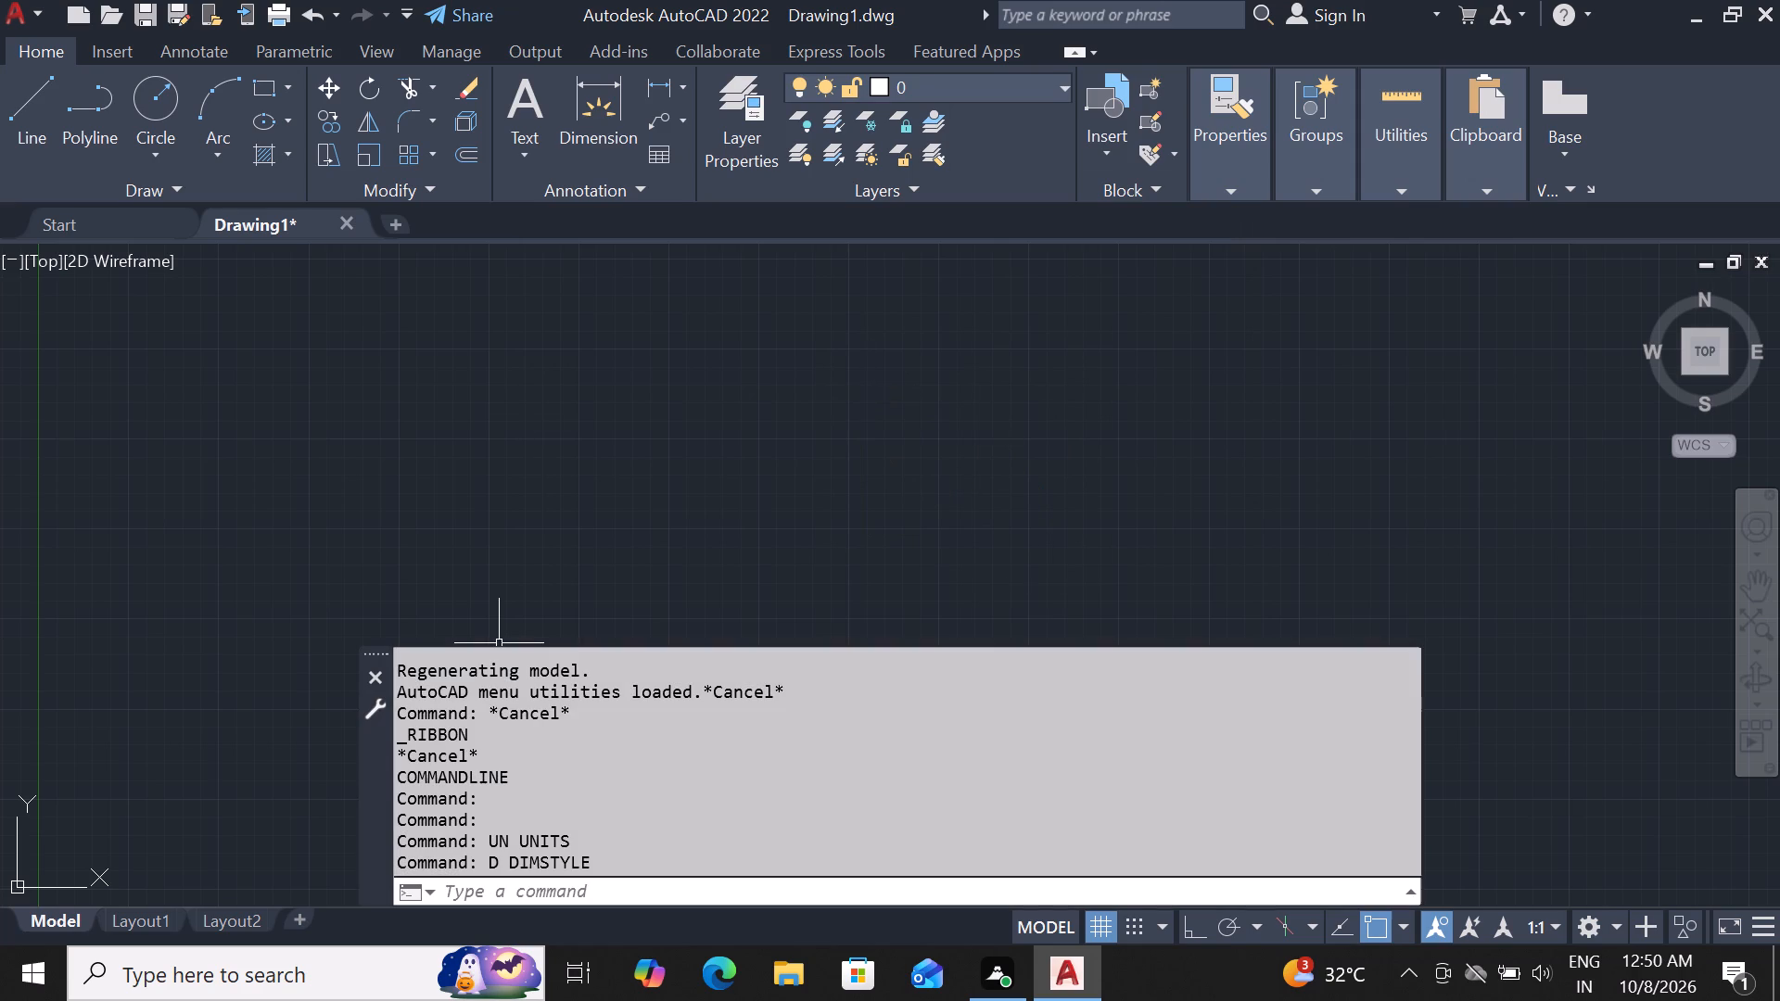
Draw a rectangle 30' long and 9" wide just up and across from the origin.
{"action": "left_click", "coordinate": [523, 895]}
{"action": "type", "text": "rec"}
{"action": "key", "text": "space"}
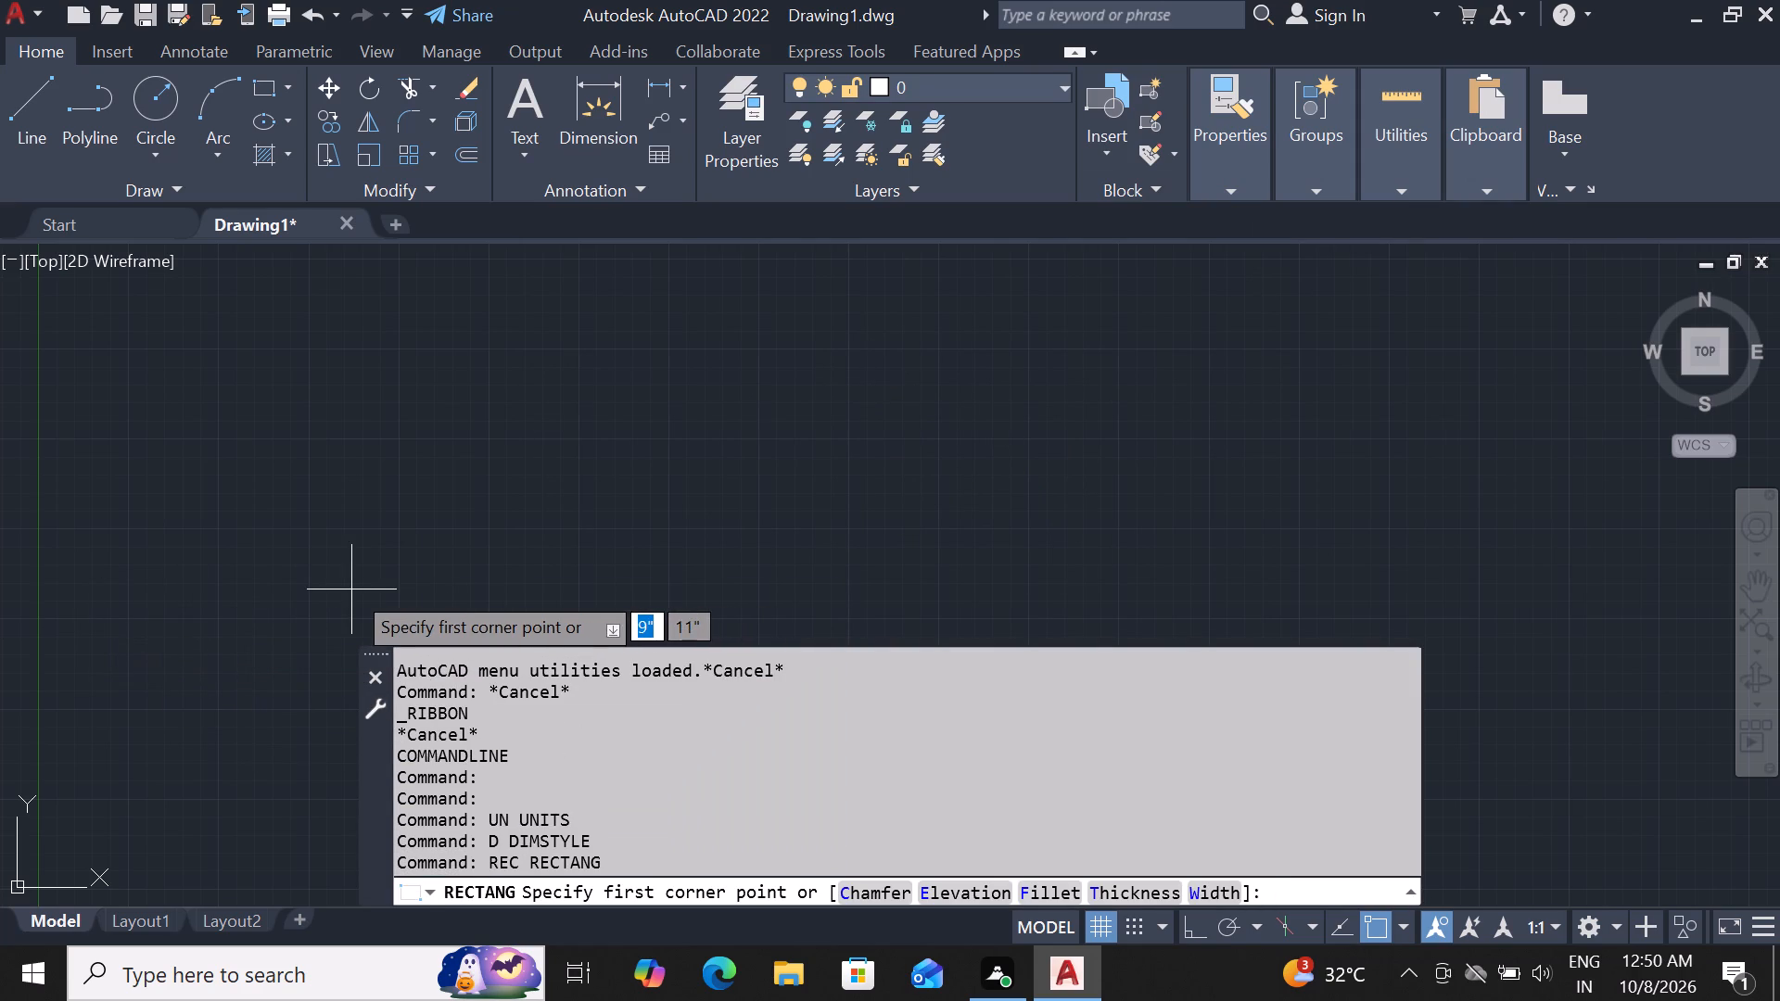
{"action": "left_click", "coordinate": [375, 522]}
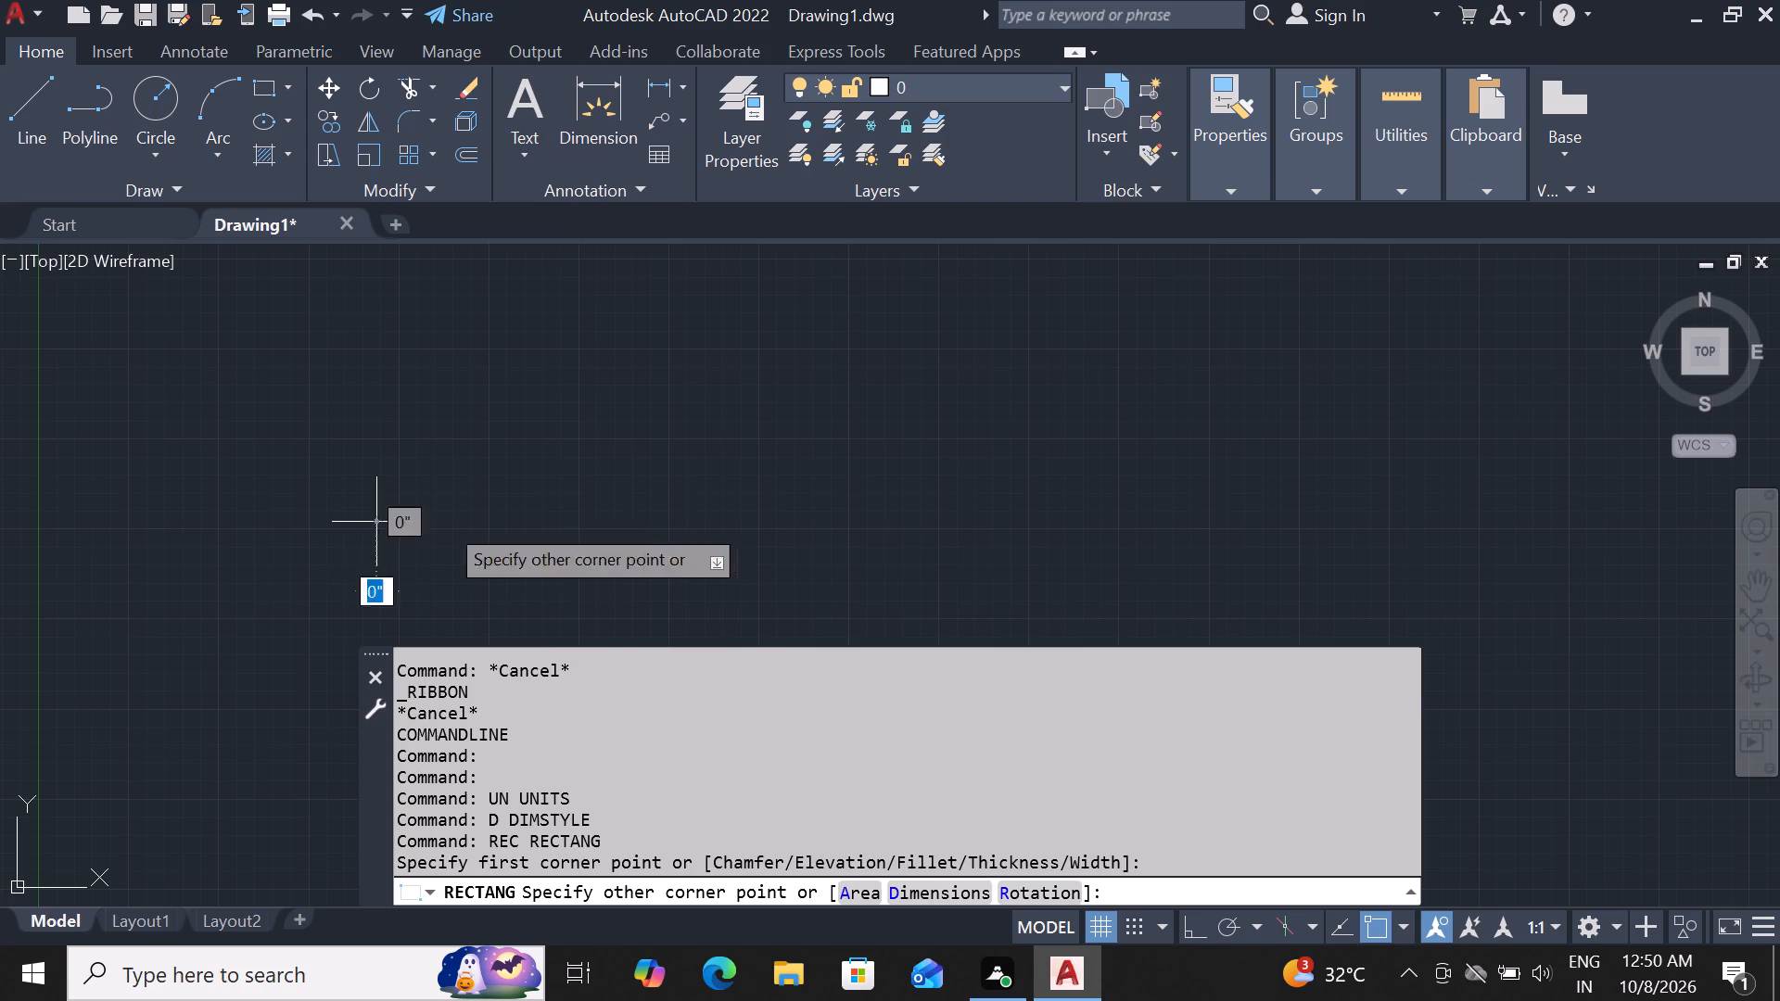
{"action": "type", "text": "d 30"}
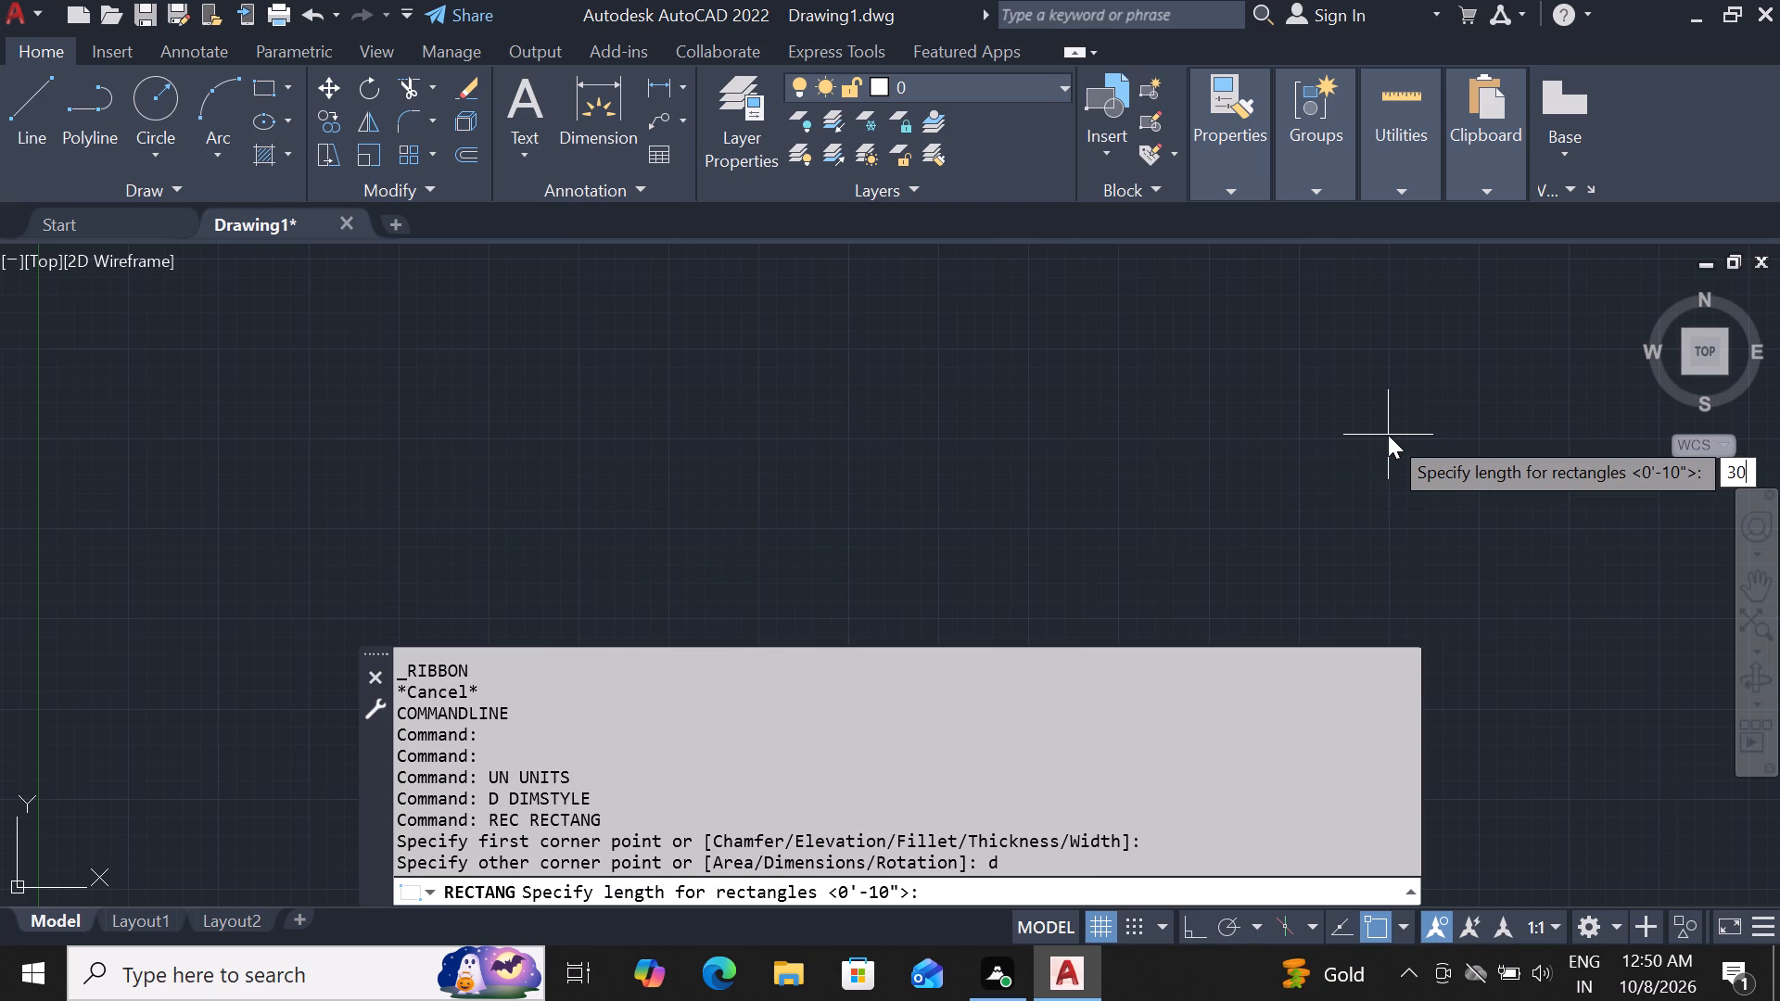
{"action": "key", "text": "apostrophe"}
{"action": "key", "text": "Return"}
{"action": "key", "text": "8"}
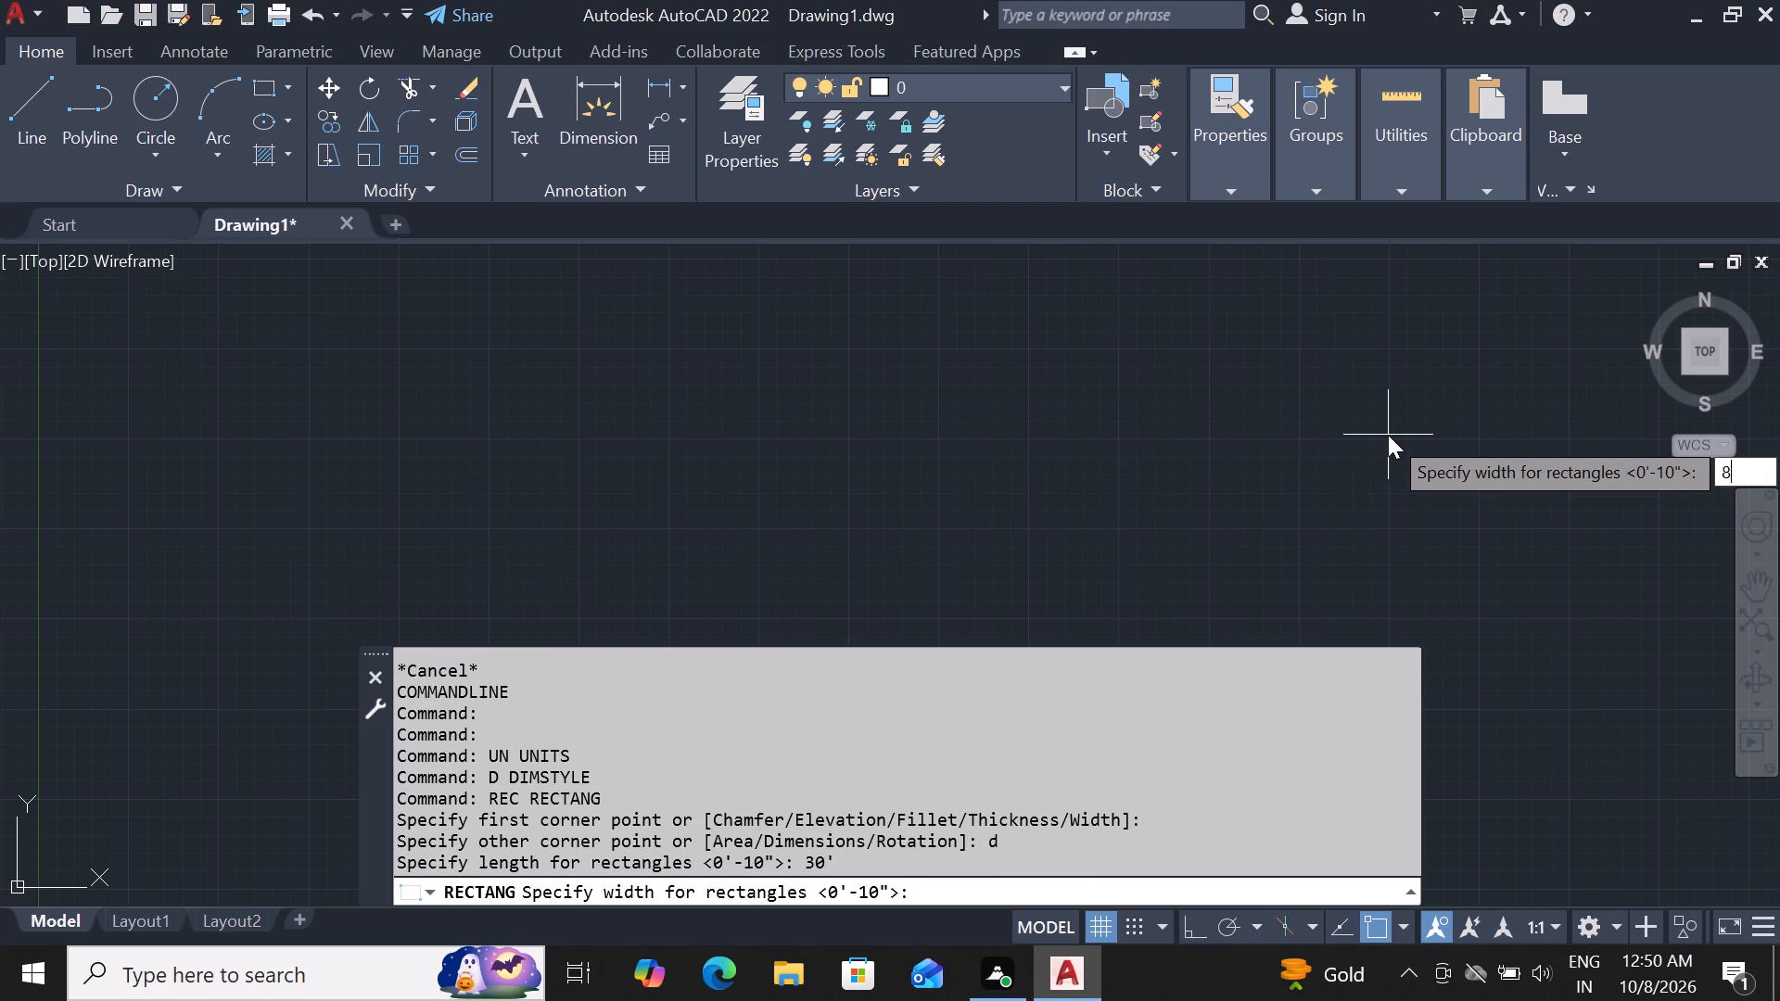
{"action": "key", "text": "BackSpace"}
{"action": "key", "text": "9"}
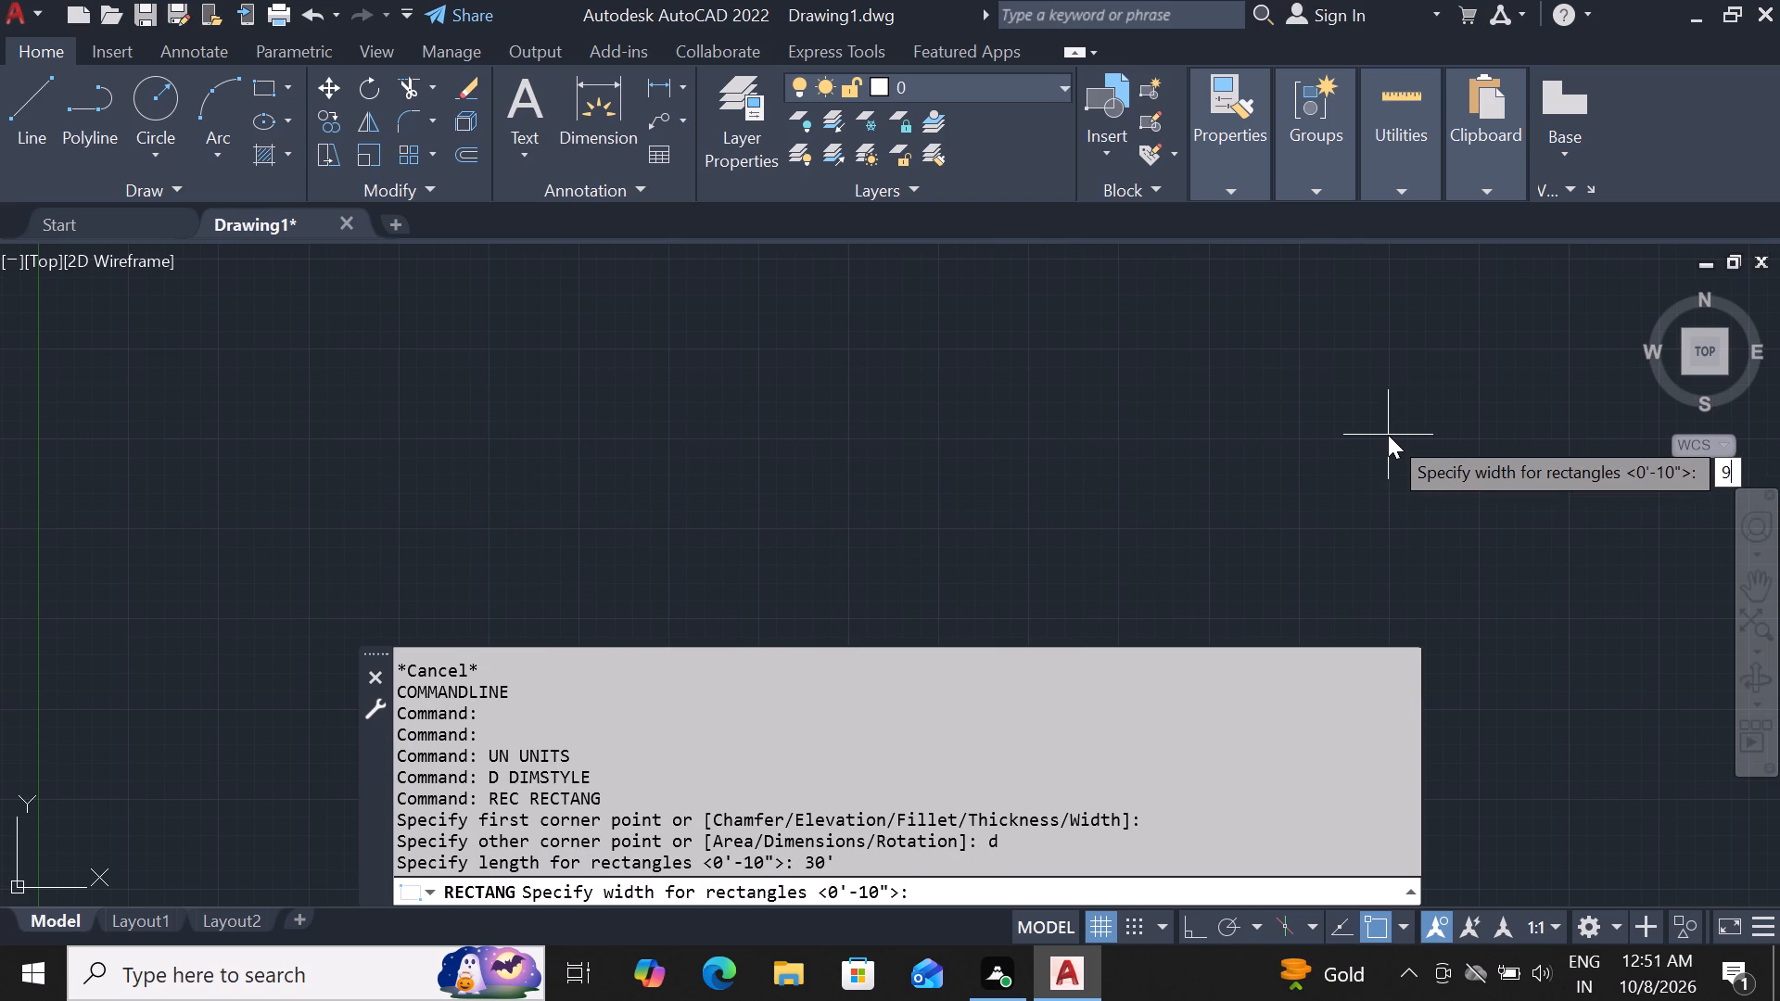
{"action": "key", "text": "shift+quotedbl"}
{"action": "key", "text": "Return"}
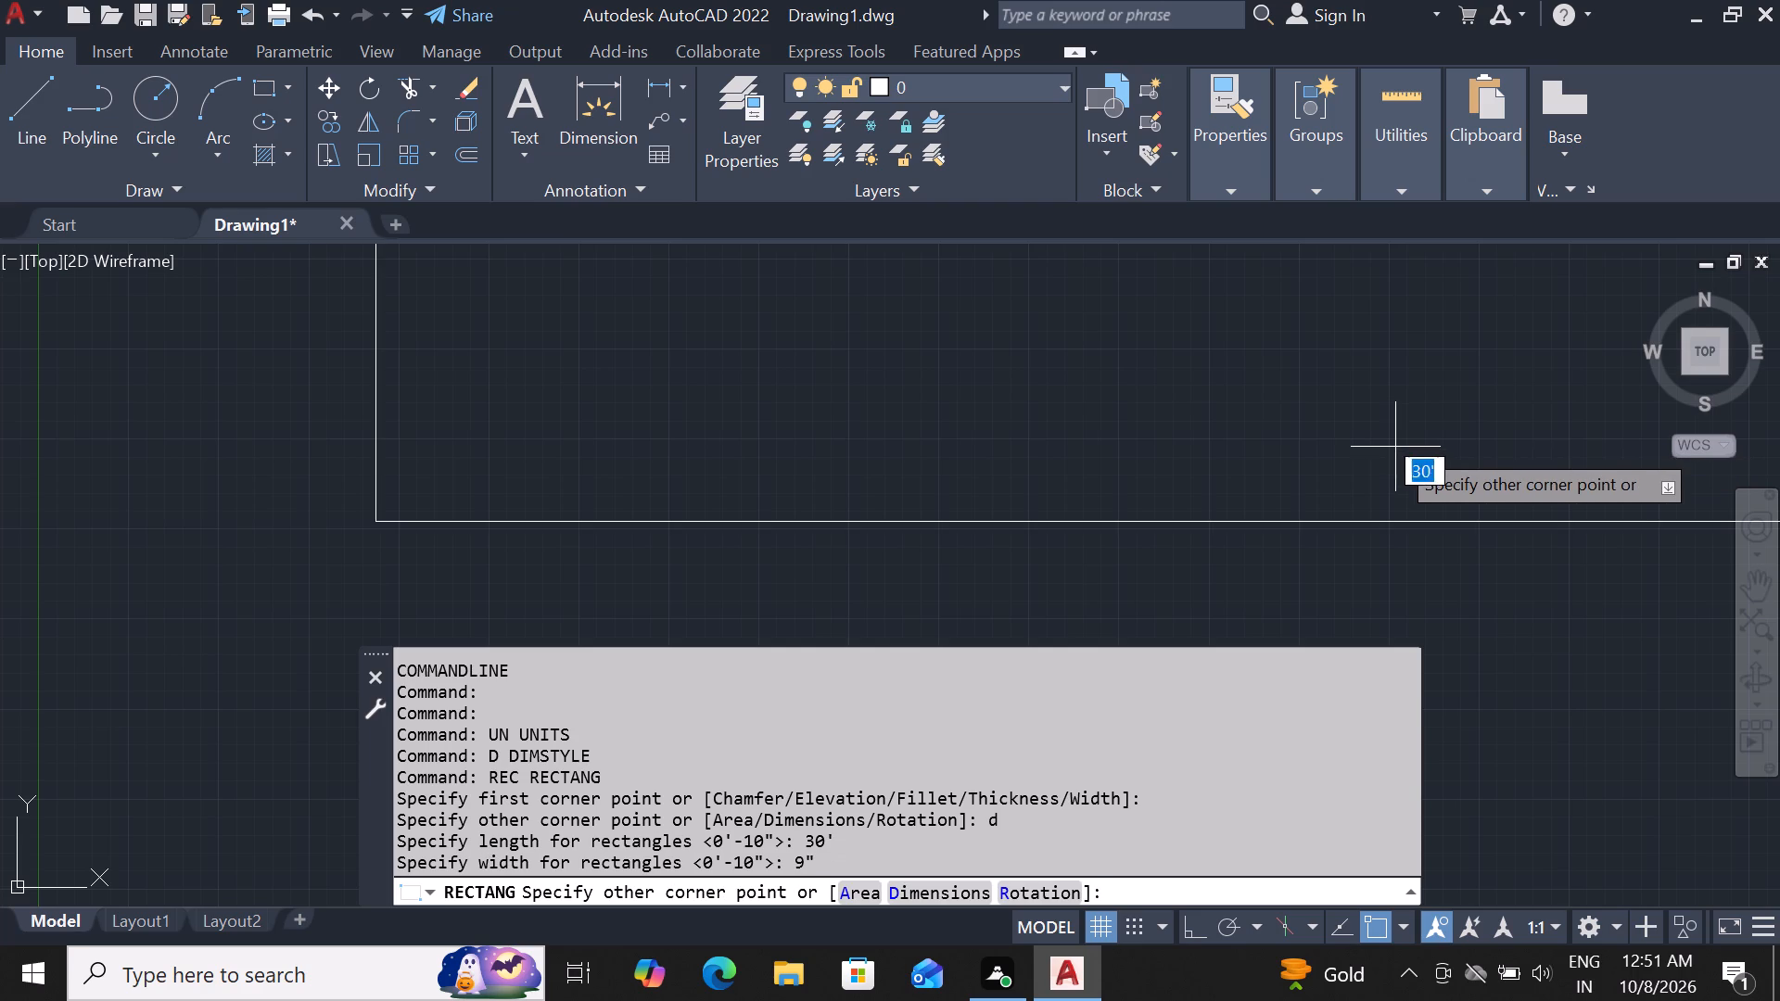
{"action": "left_click", "coordinate": [1390, 450]}
Explode the 30' by 9" rectangle into separate lines.
{"action": "scroll", "coordinate": [1272, 581], "scroll_direction": "down", "scroll_amount": 2}
{"action": "scroll", "coordinate": [1154, 644], "scroll_direction": "down", "scroll_amount": 2}
{"action": "scroll", "coordinate": [760, 568], "scroll_direction": "down", "scroll_amount": 1}
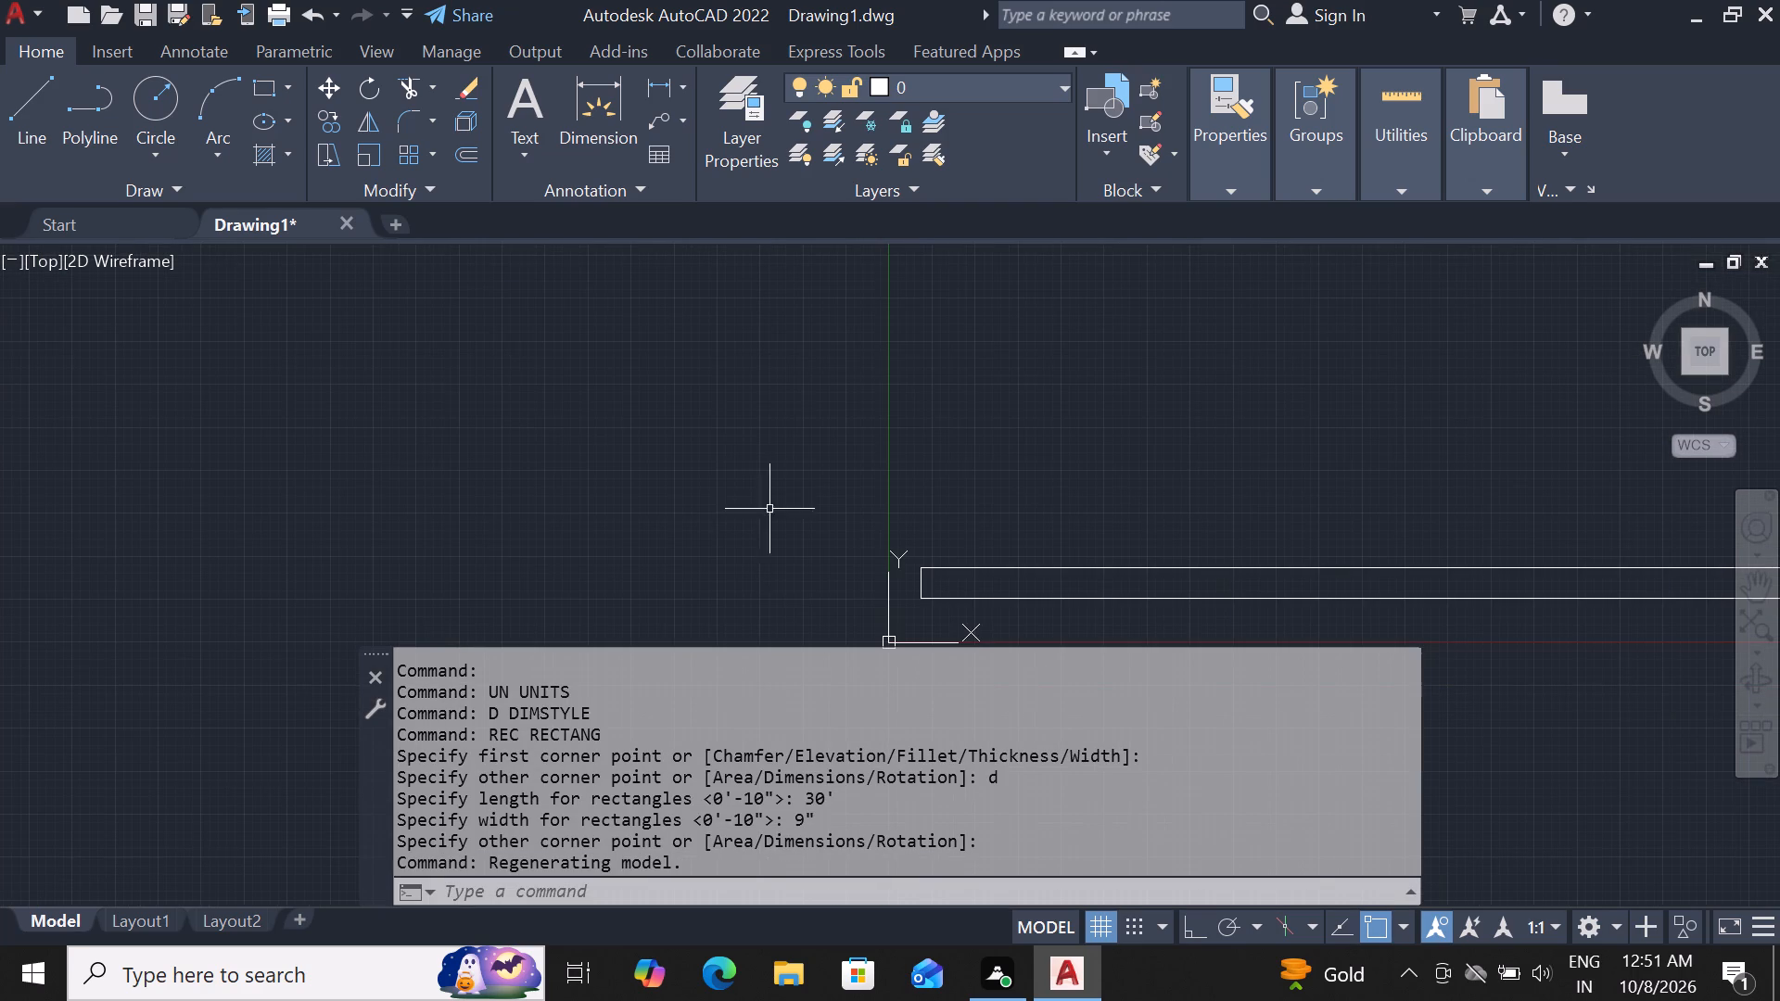
{"action": "middle_click_drag", "start_coordinate": [690, 480], "coordinate": [114, 450]}
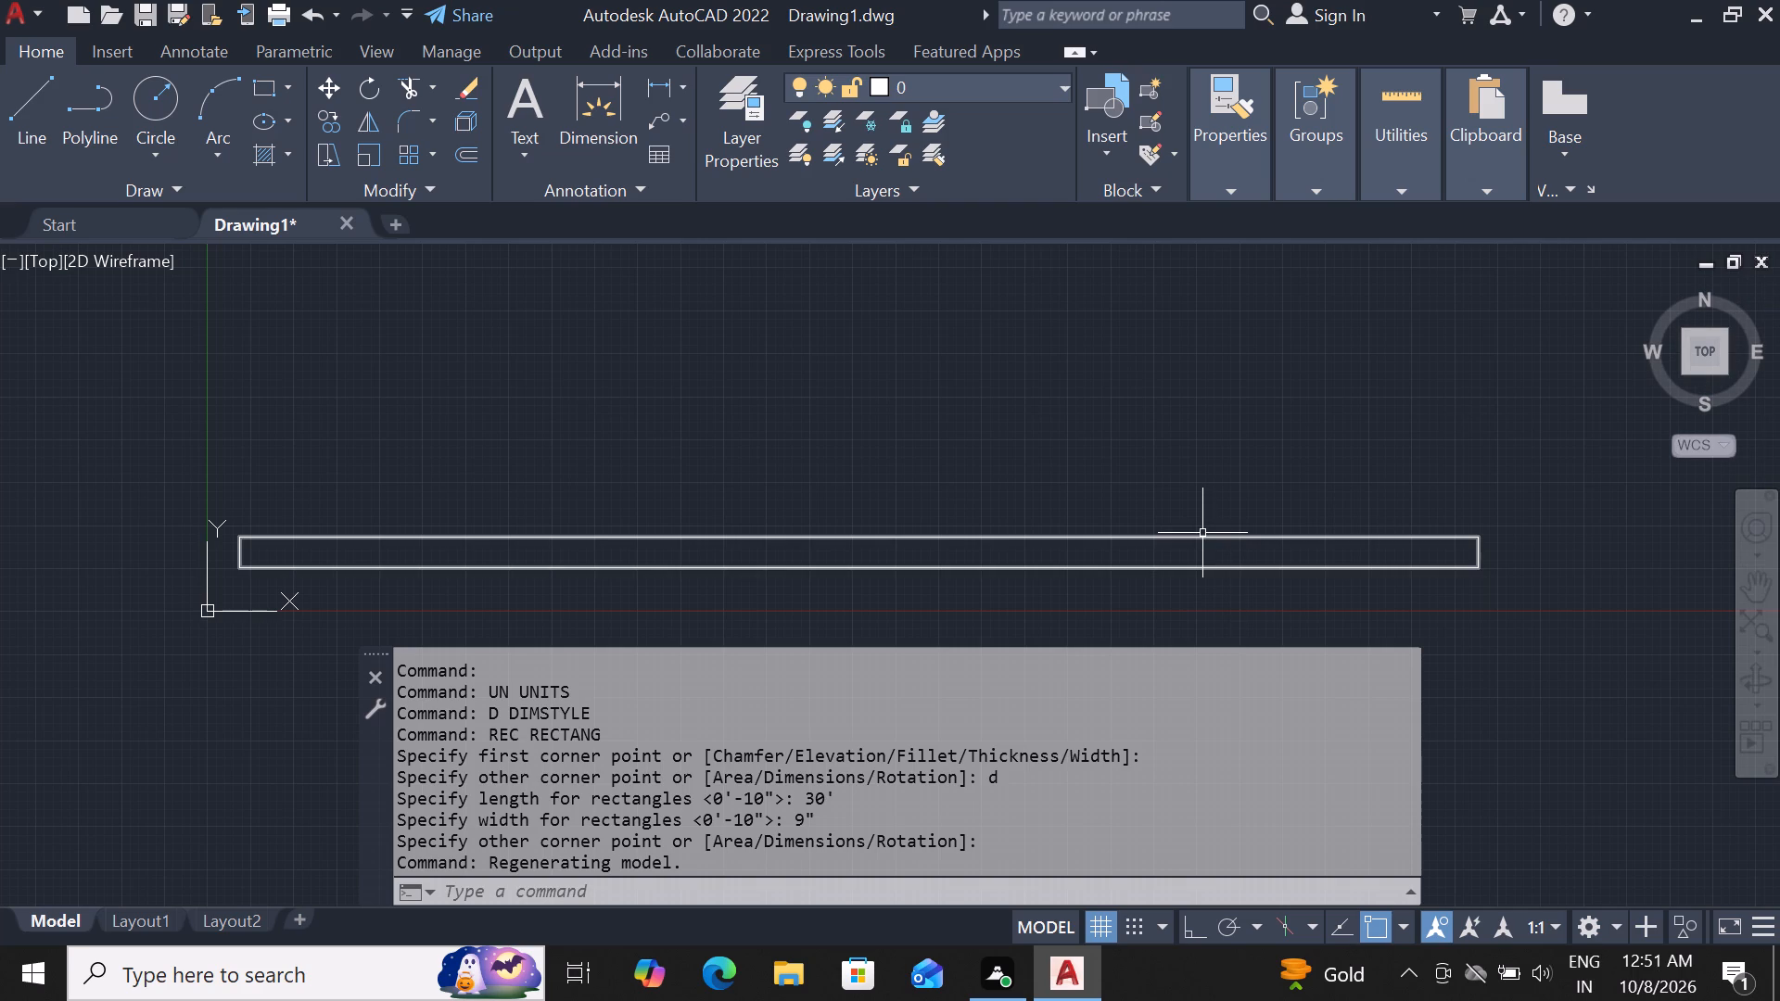
{"action": "key", "text": "Escape"}
{"action": "key", "text": "Escape"}
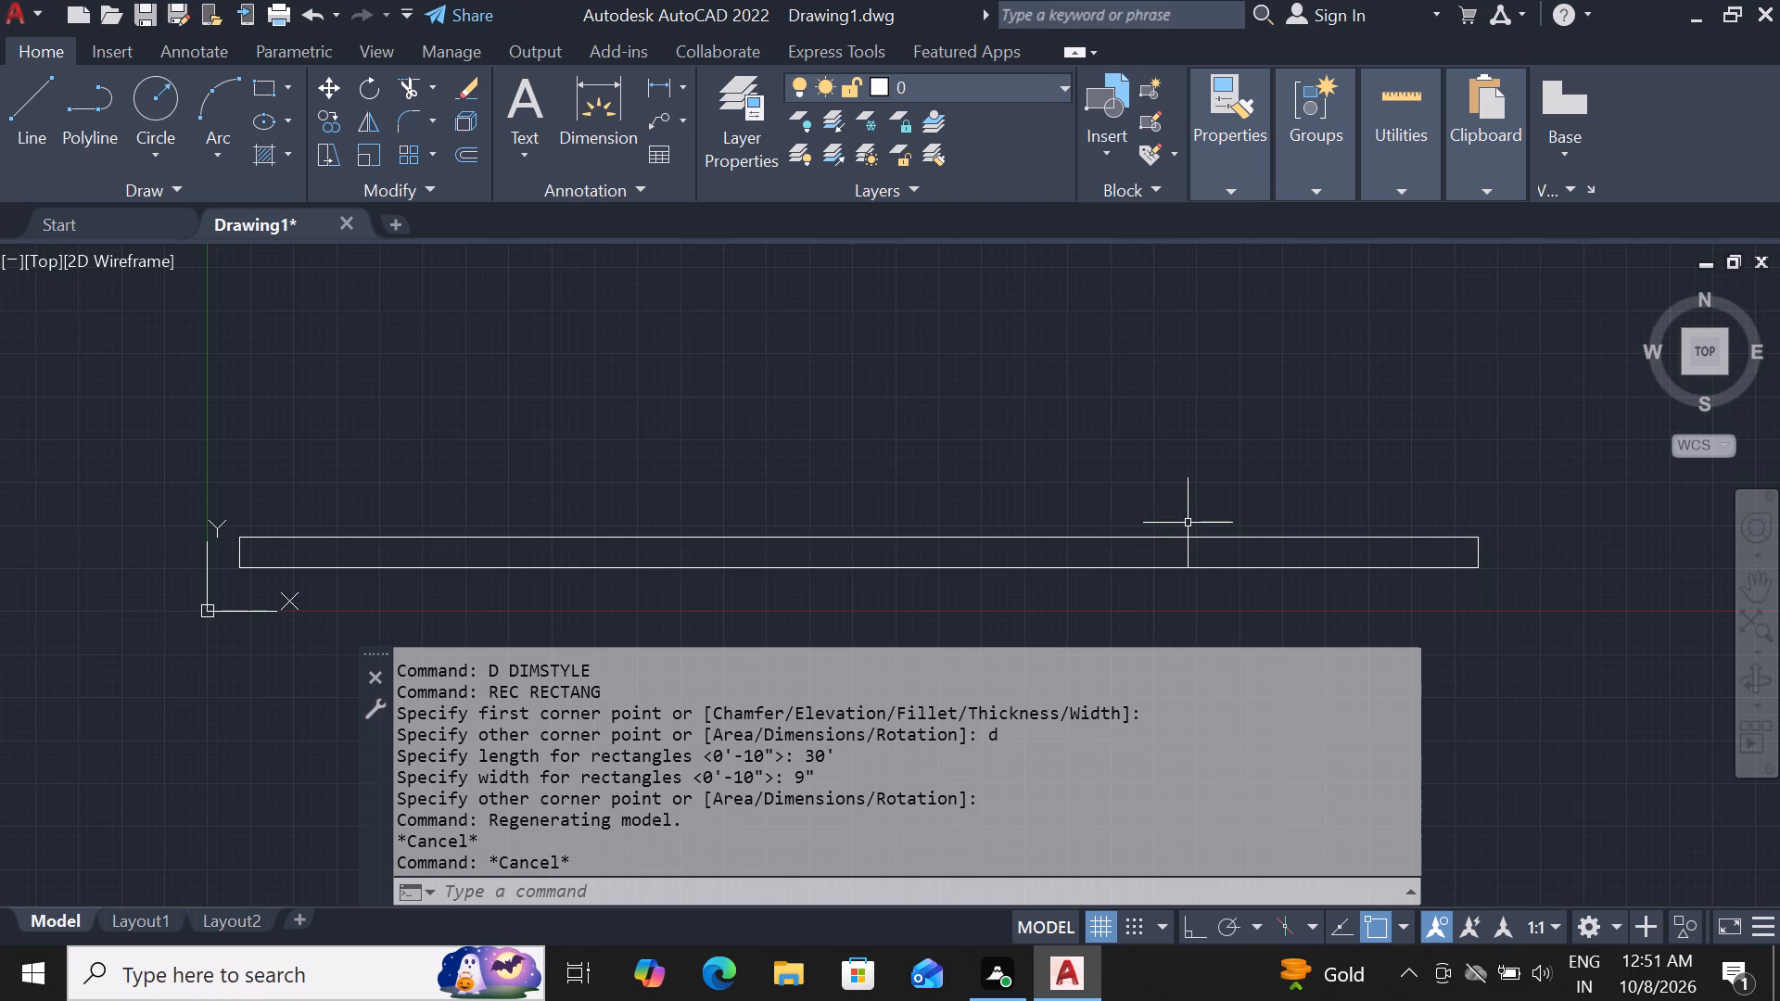
{"action": "left_click", "coordinate": [1131, 536]}
{"action": "type", "text": "x"}
{"action": "key", "text": "space"}
{"action": "key", "text": "space"}
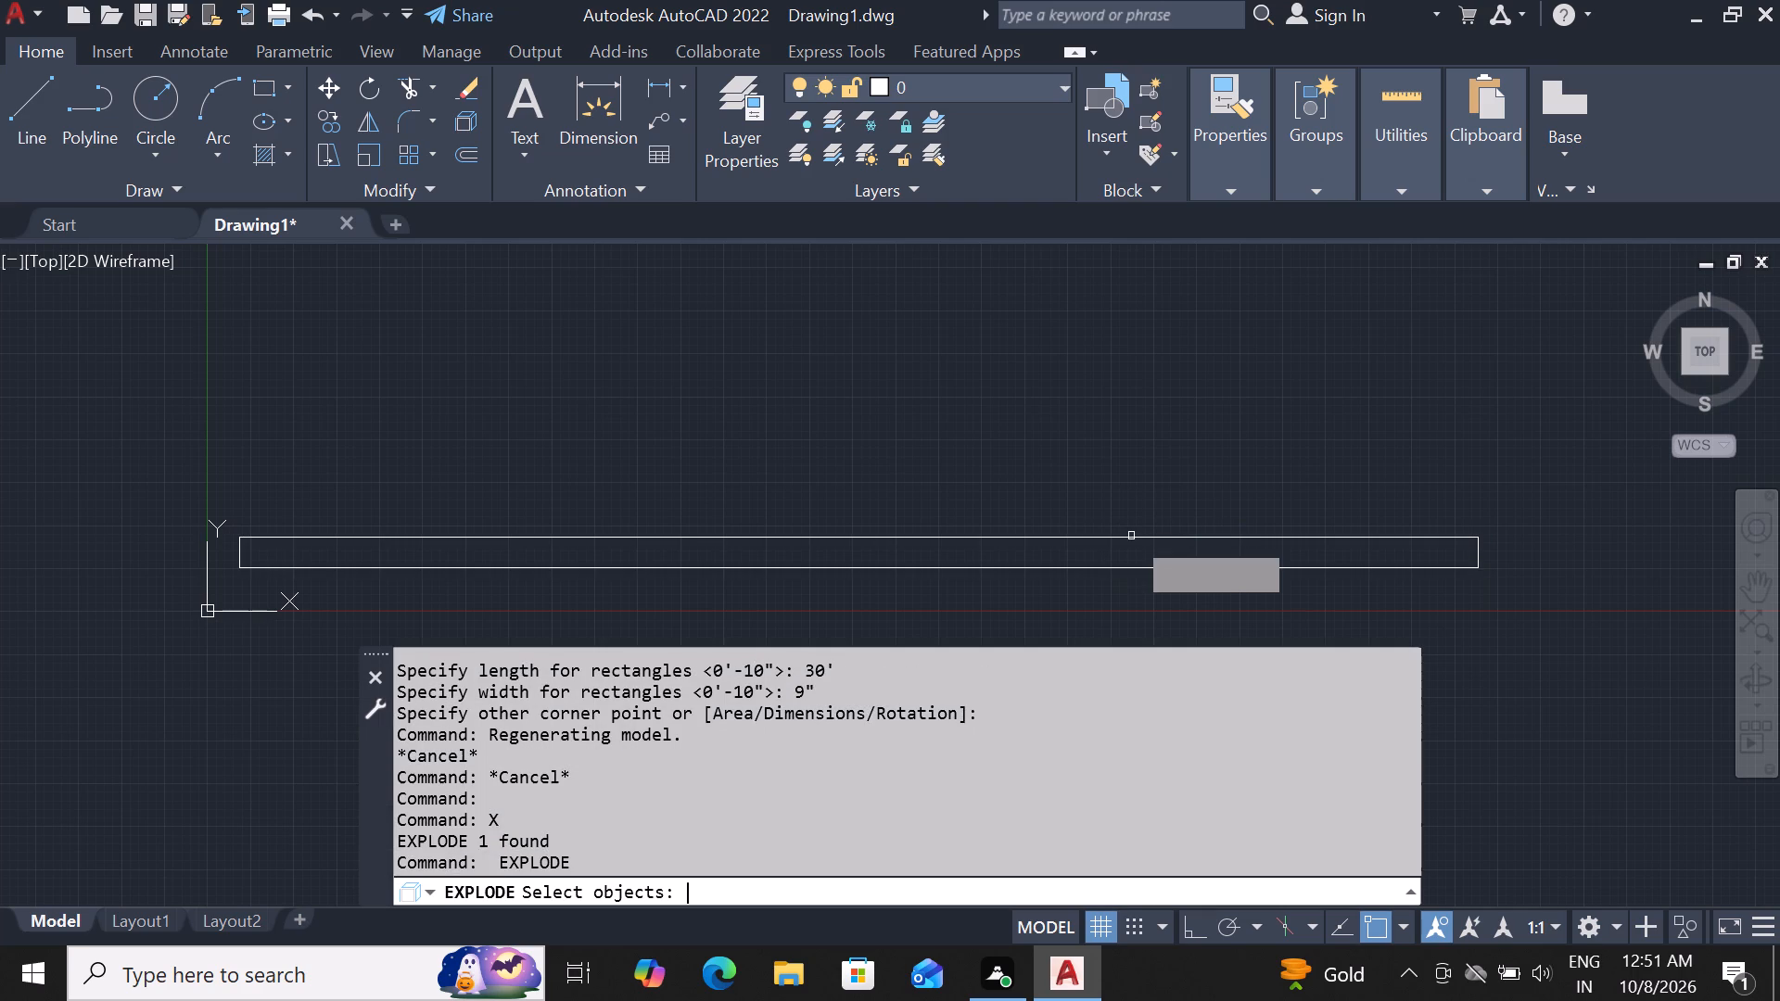
{"action": "key", "text": "Escape"}
Offset the rectangle's top line upward by 6".
{"action": "left_click", "coordinate": [1131, 536]}
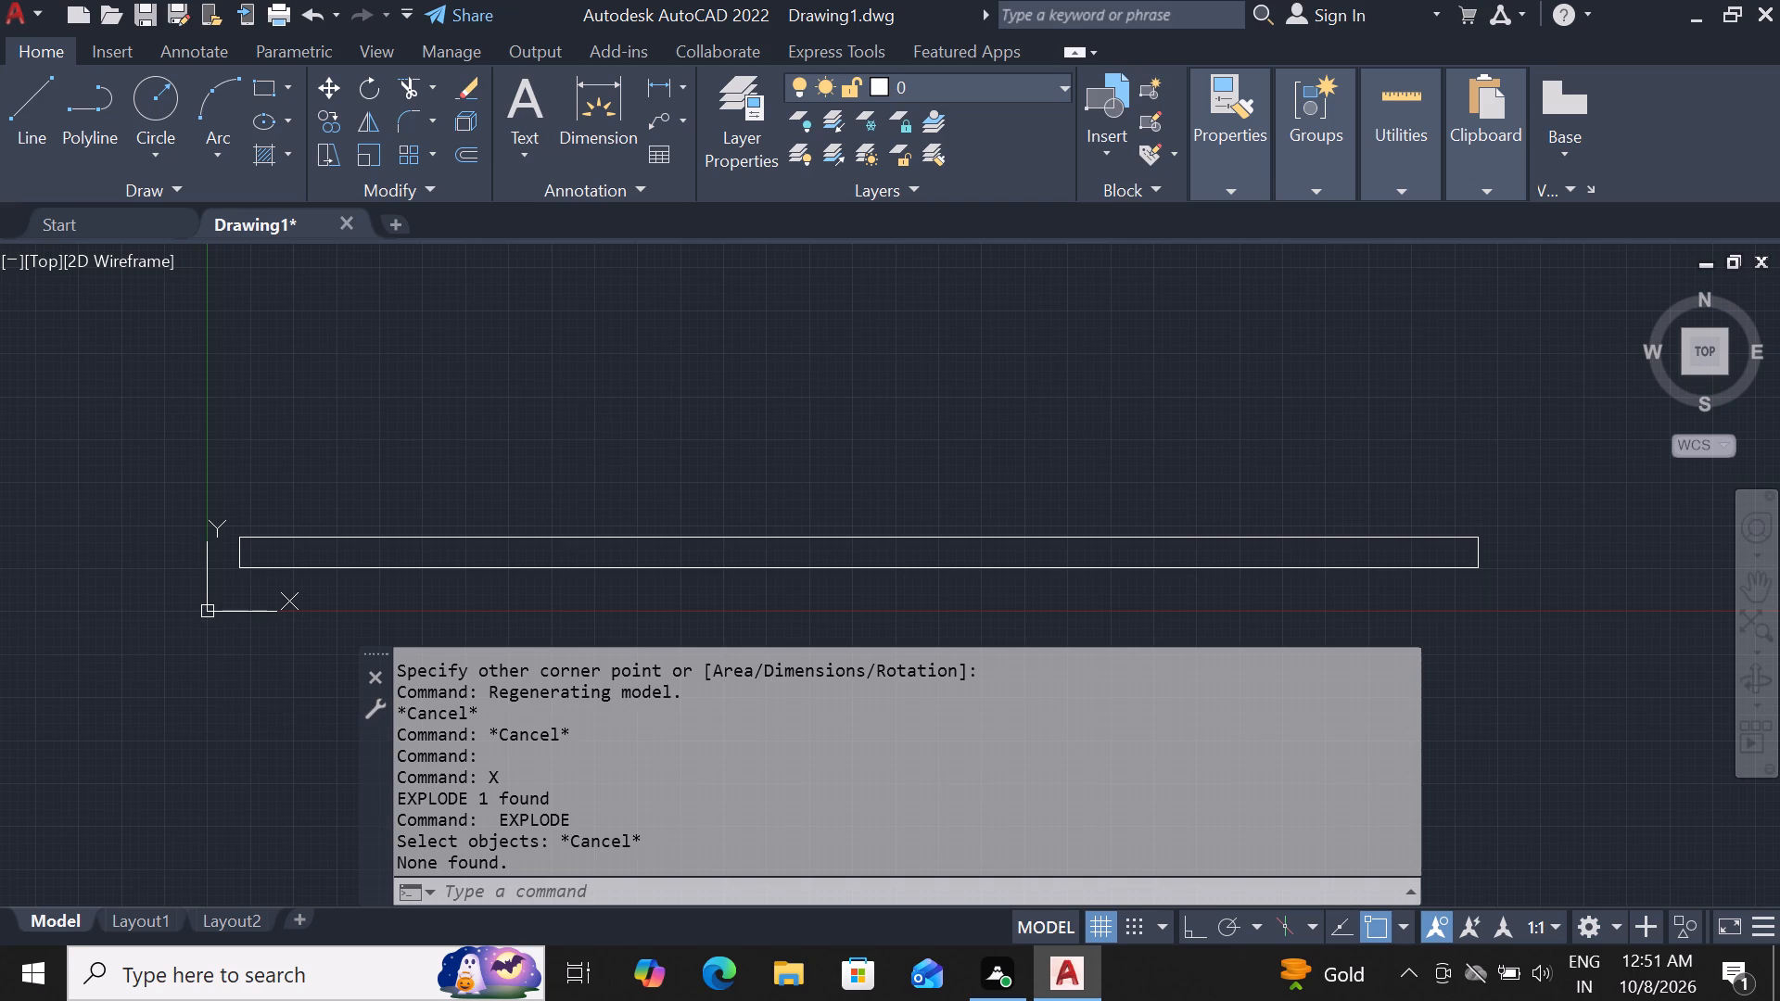
{"action": "left_click", "coordinate": [1140, 536]}
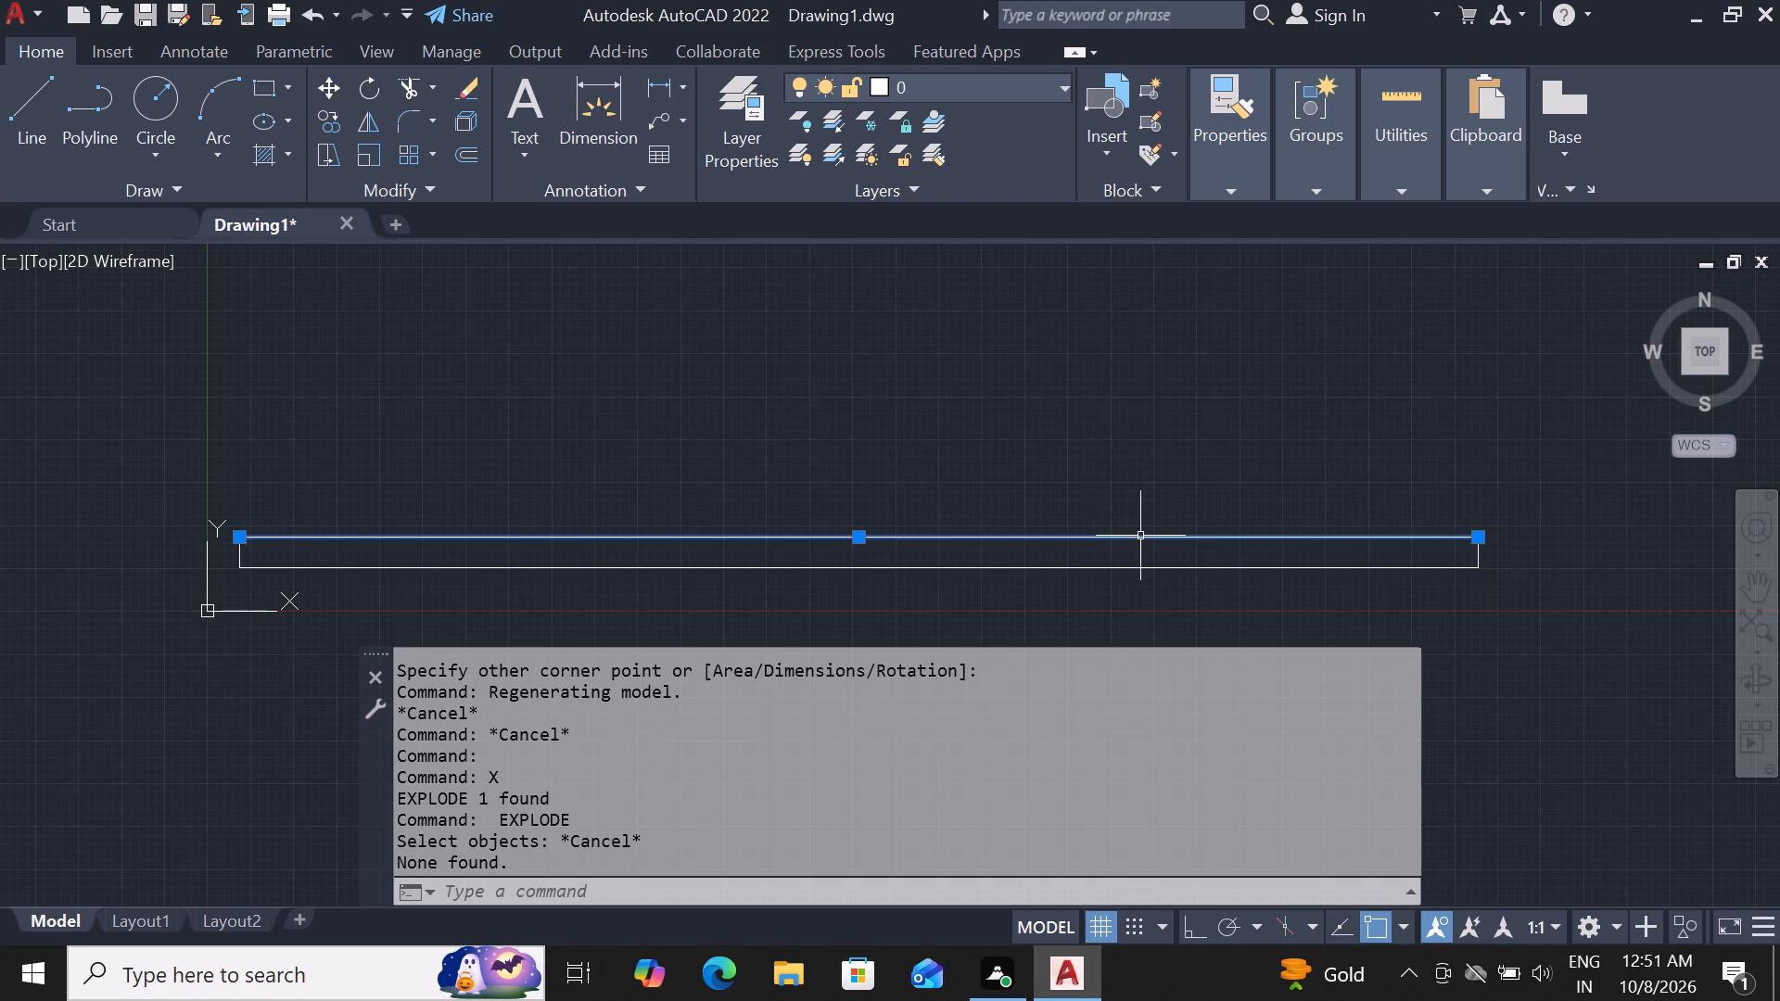
{"action": "key", "text": "o"}
{"action": "type", "text": "f 6"}
{"action": "key", "text": "shift+quotedbl"}
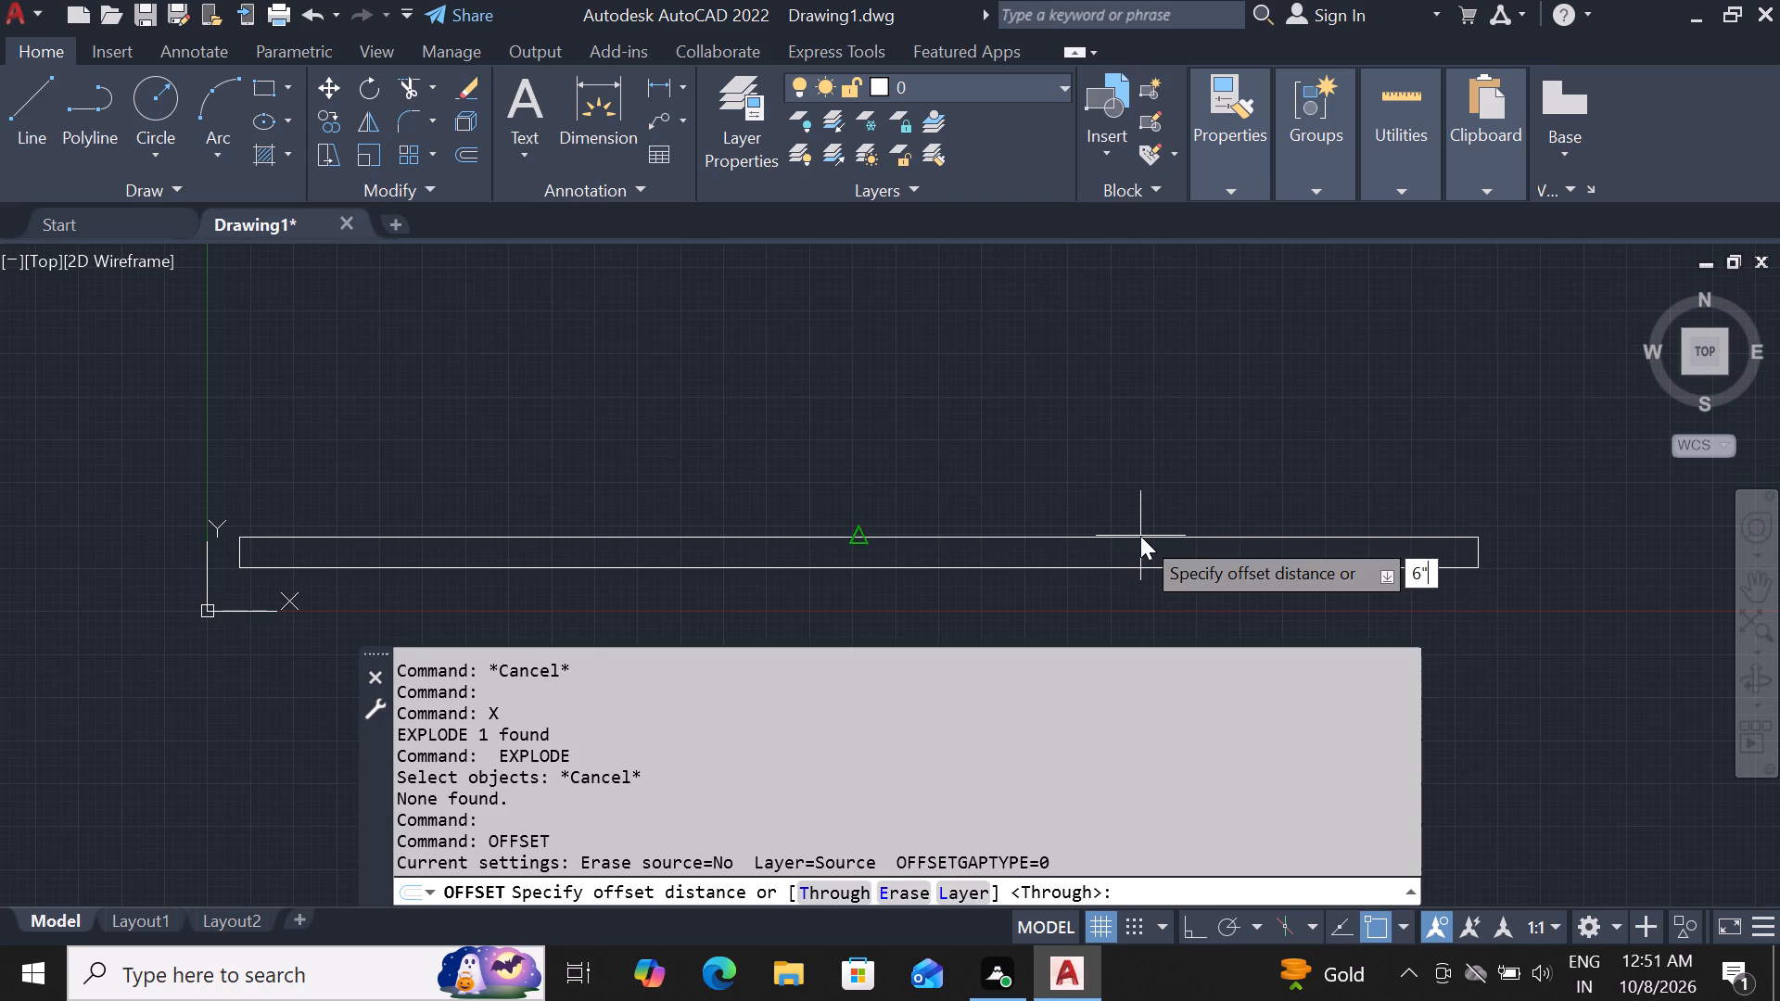
{"action": "key", "text": "Return"}
{"action": "left_click", "coordinate": [896, 479]}
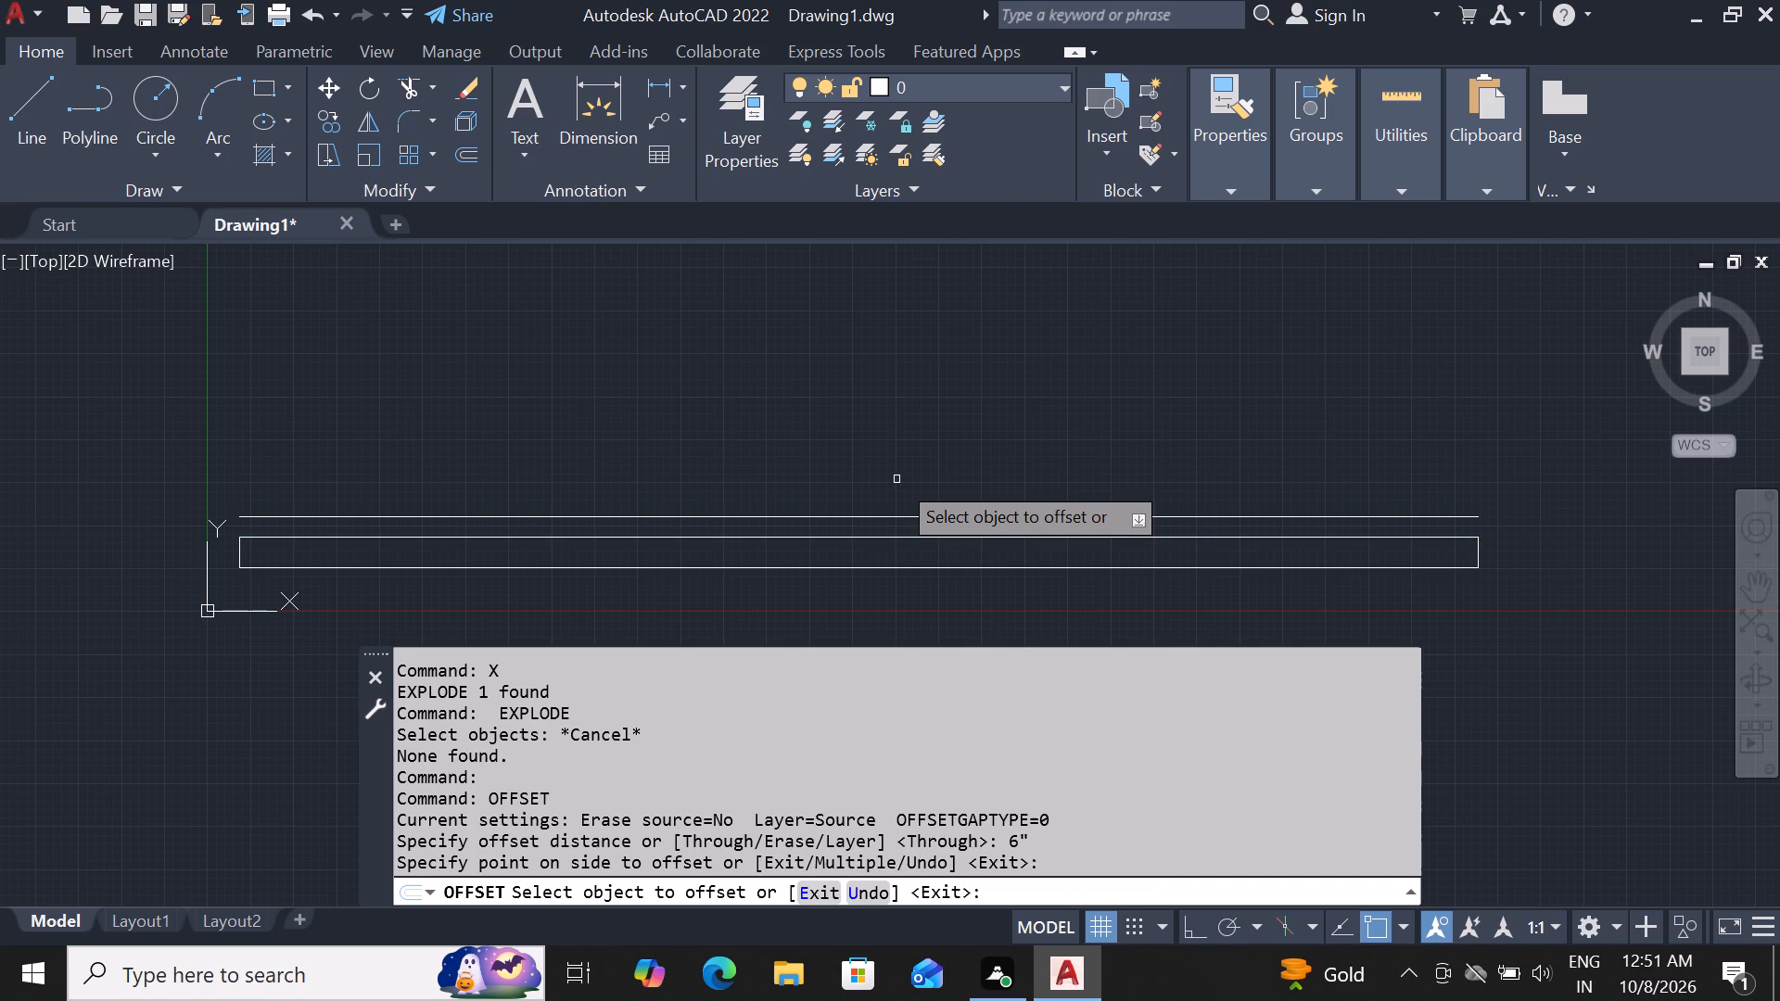
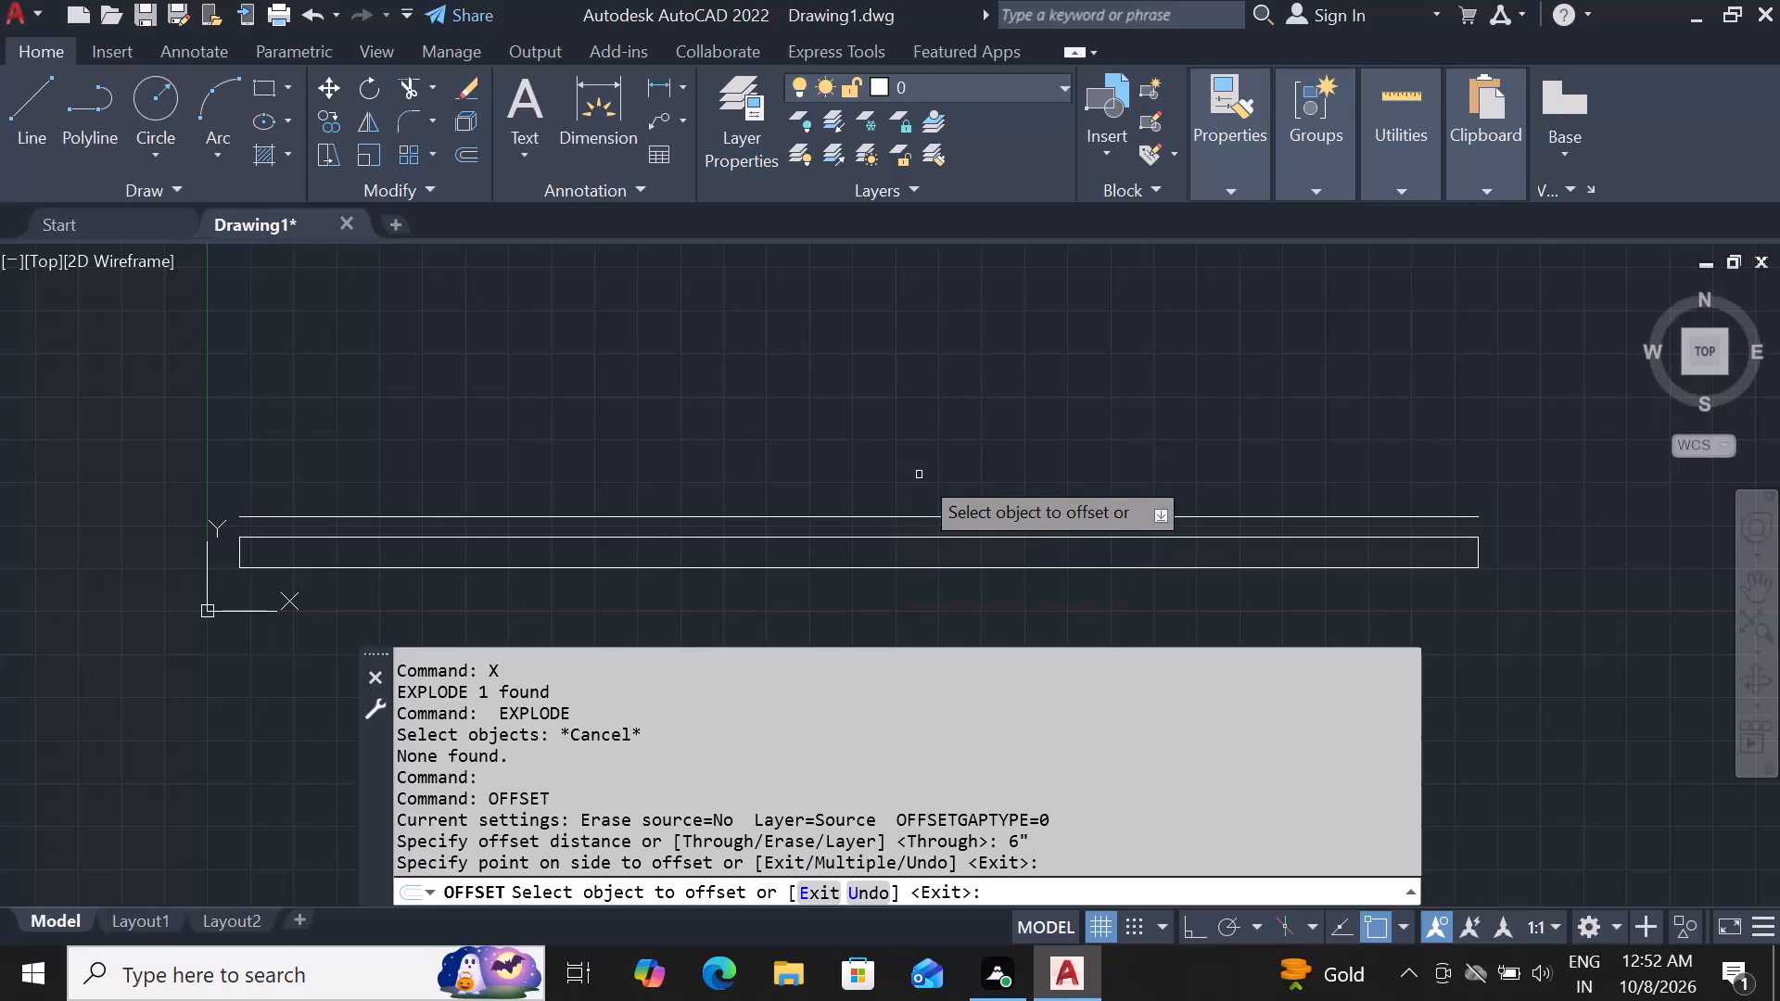
Undo the 6" offset, the explode and the 30' by 9" rectangle to leave the drawing empty.
{"action": "key", "text": "Escape"}
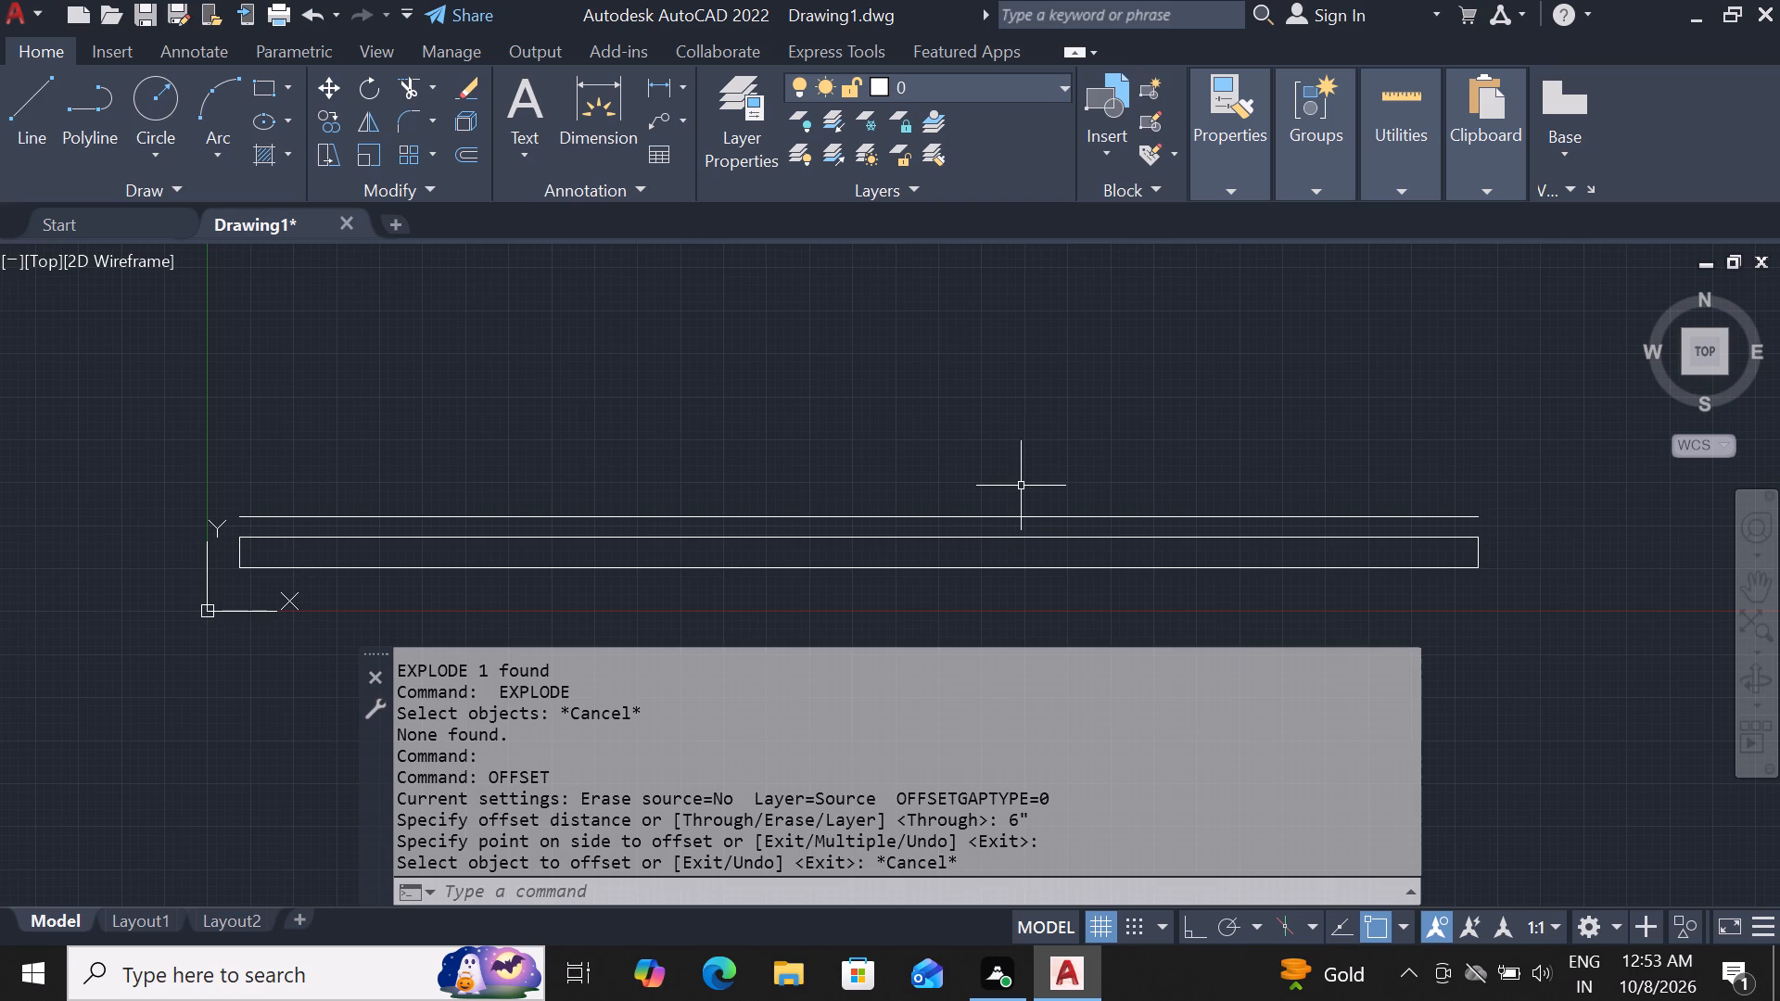
{"action": "key", "text": "ctrl+z"}
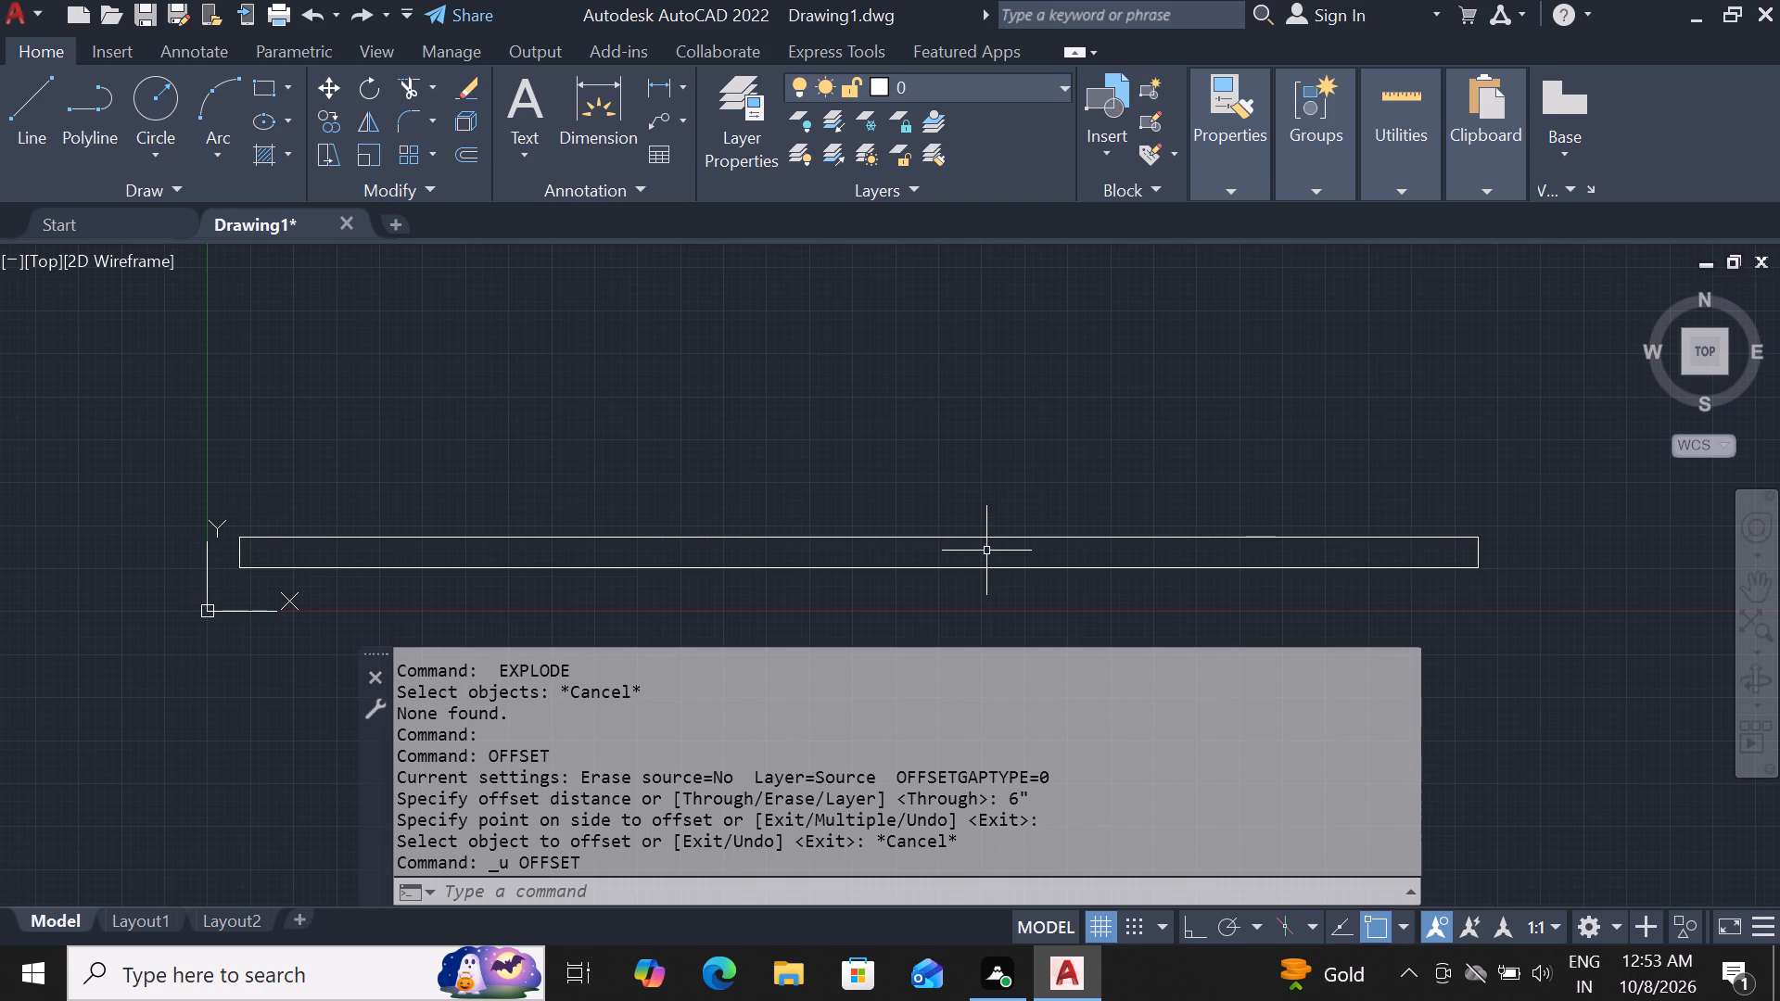
{"action": "key", "text": "ctrl+z"}
{"action": "key", "text": "ctrl+z"}
{"action": "key", "text": "ctrl+z"}
{"action": "key", "text": "ctrl+z"}
{"action": "key", "text": "ctrl+z"}
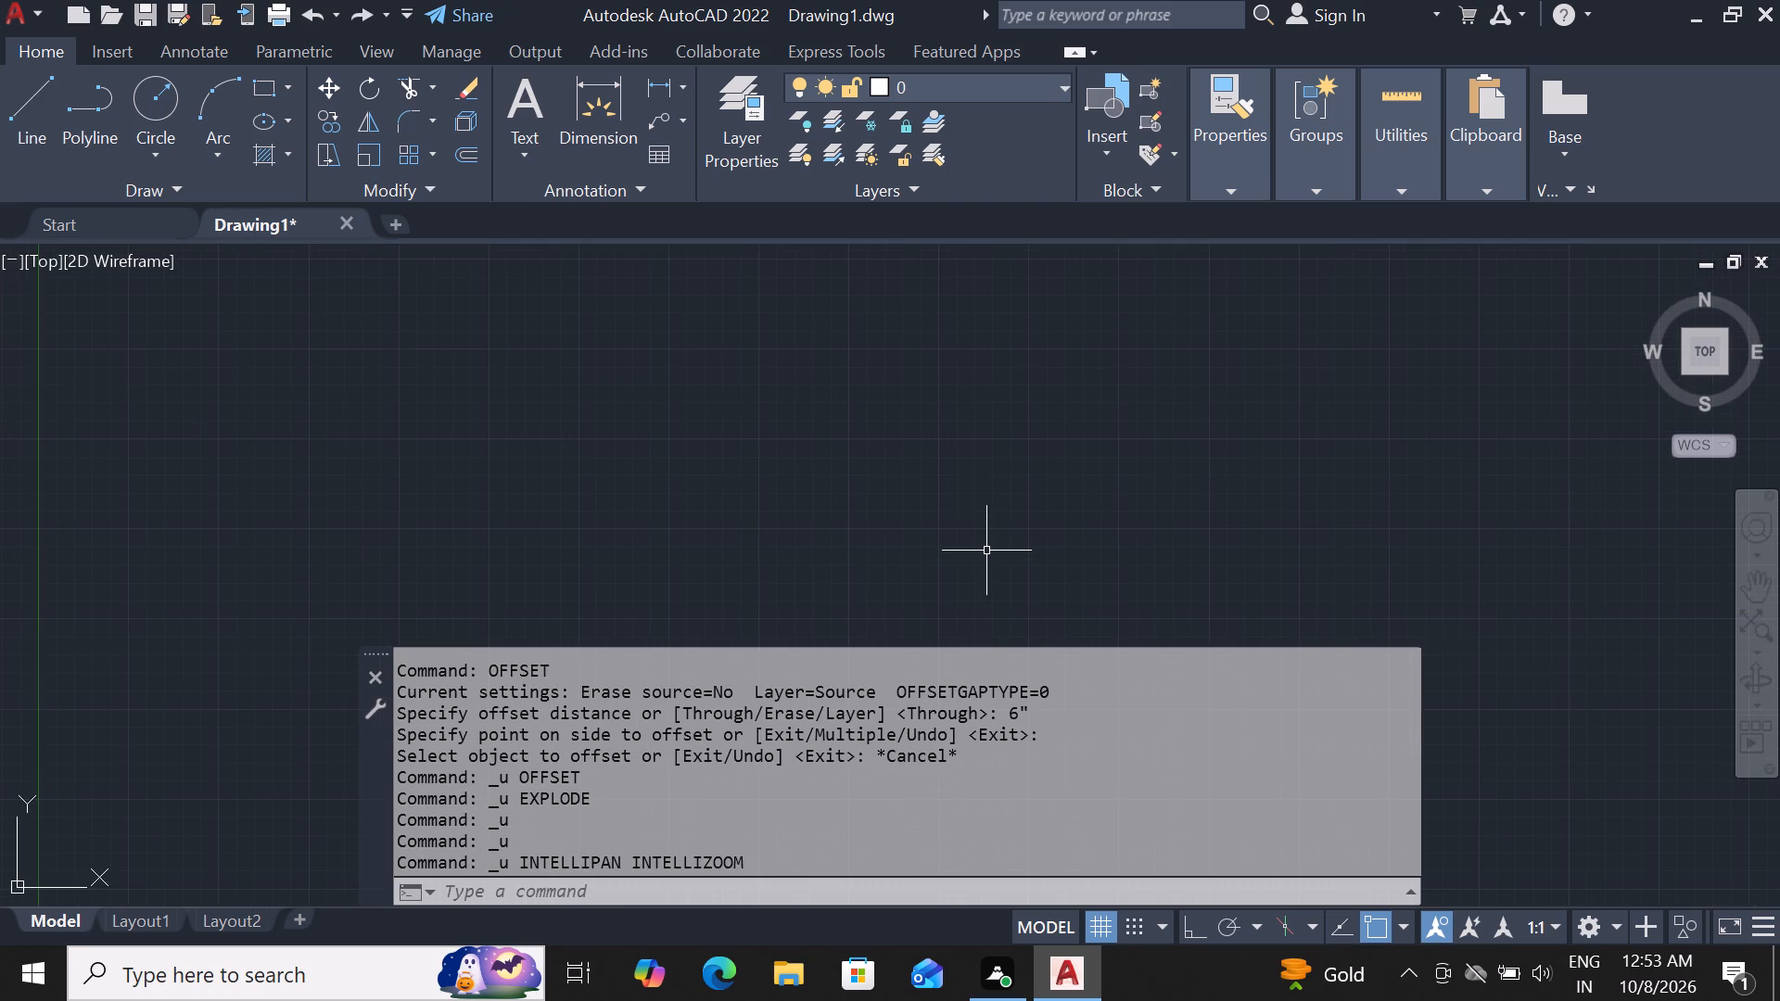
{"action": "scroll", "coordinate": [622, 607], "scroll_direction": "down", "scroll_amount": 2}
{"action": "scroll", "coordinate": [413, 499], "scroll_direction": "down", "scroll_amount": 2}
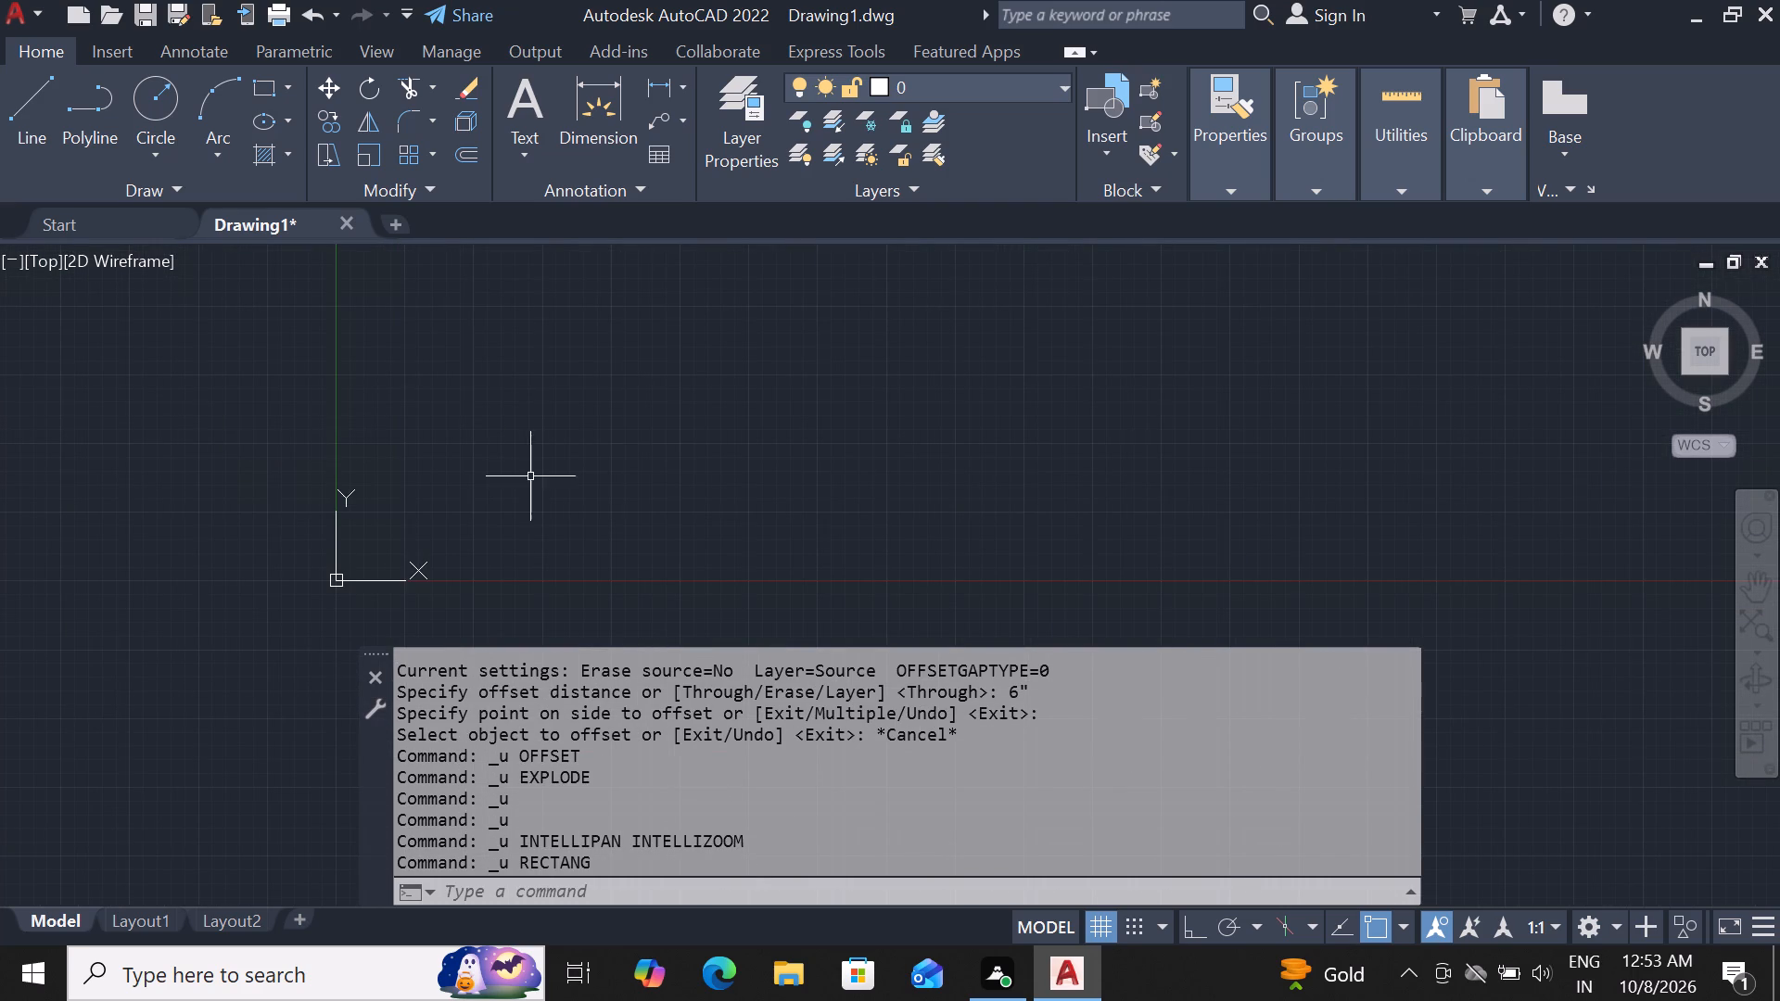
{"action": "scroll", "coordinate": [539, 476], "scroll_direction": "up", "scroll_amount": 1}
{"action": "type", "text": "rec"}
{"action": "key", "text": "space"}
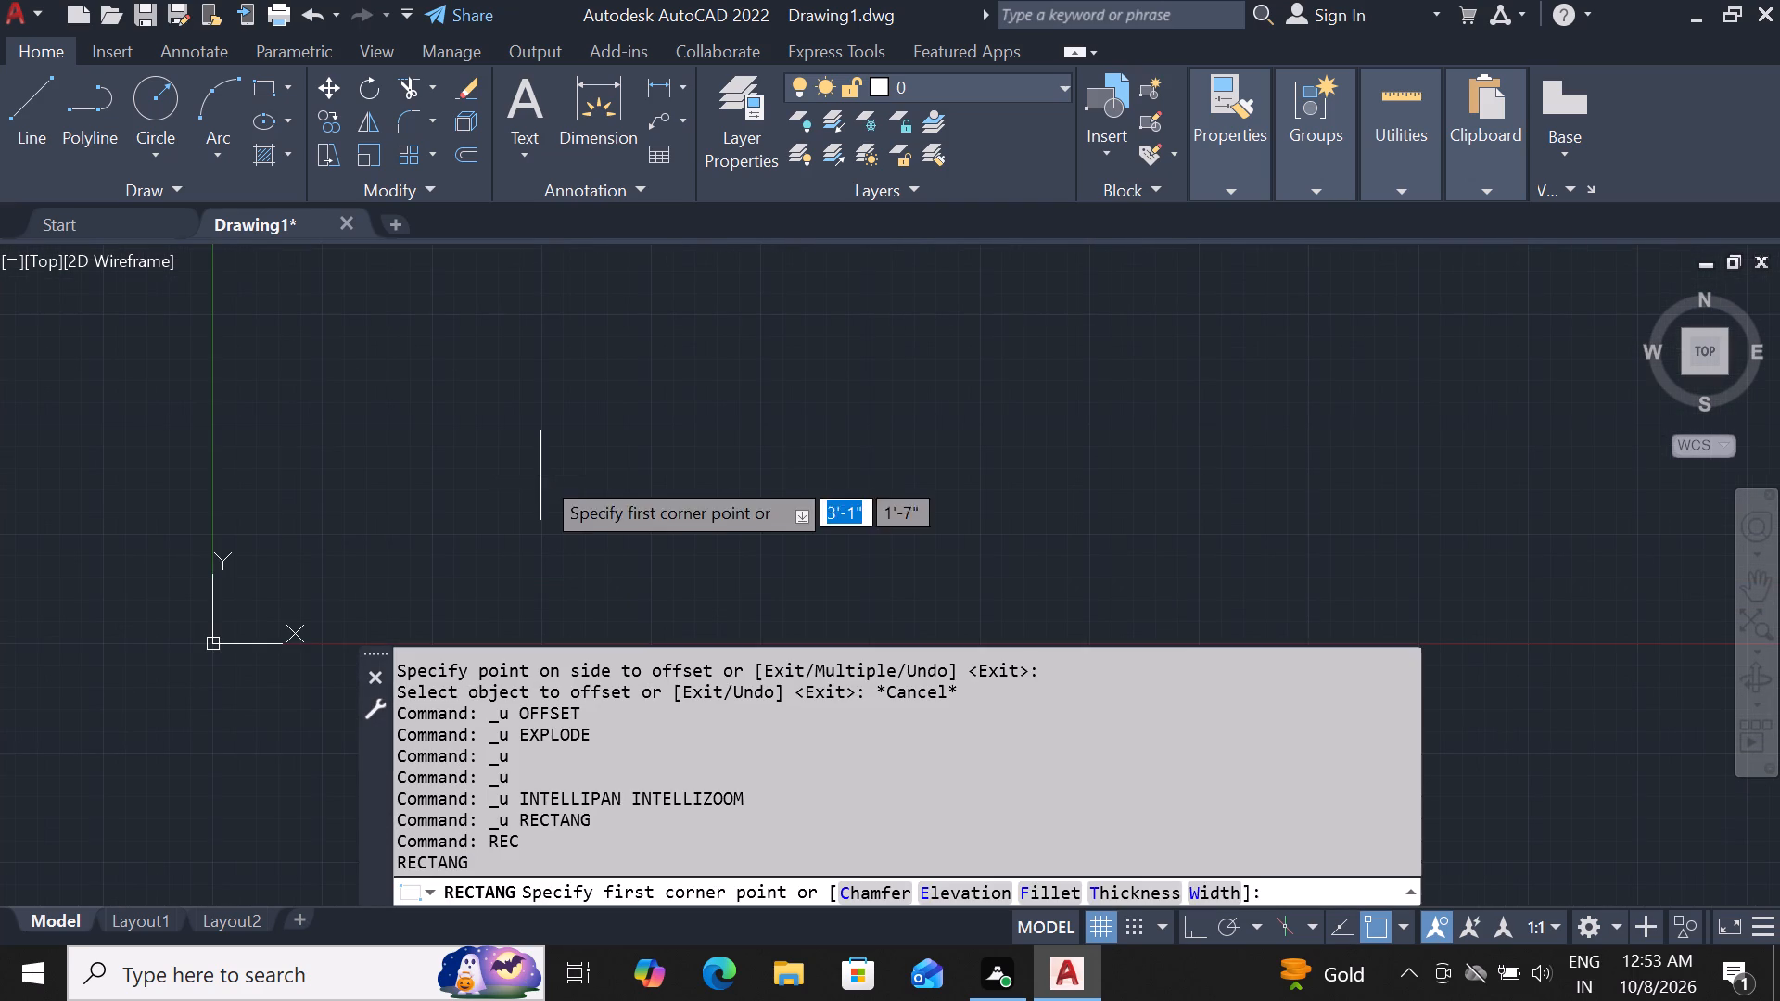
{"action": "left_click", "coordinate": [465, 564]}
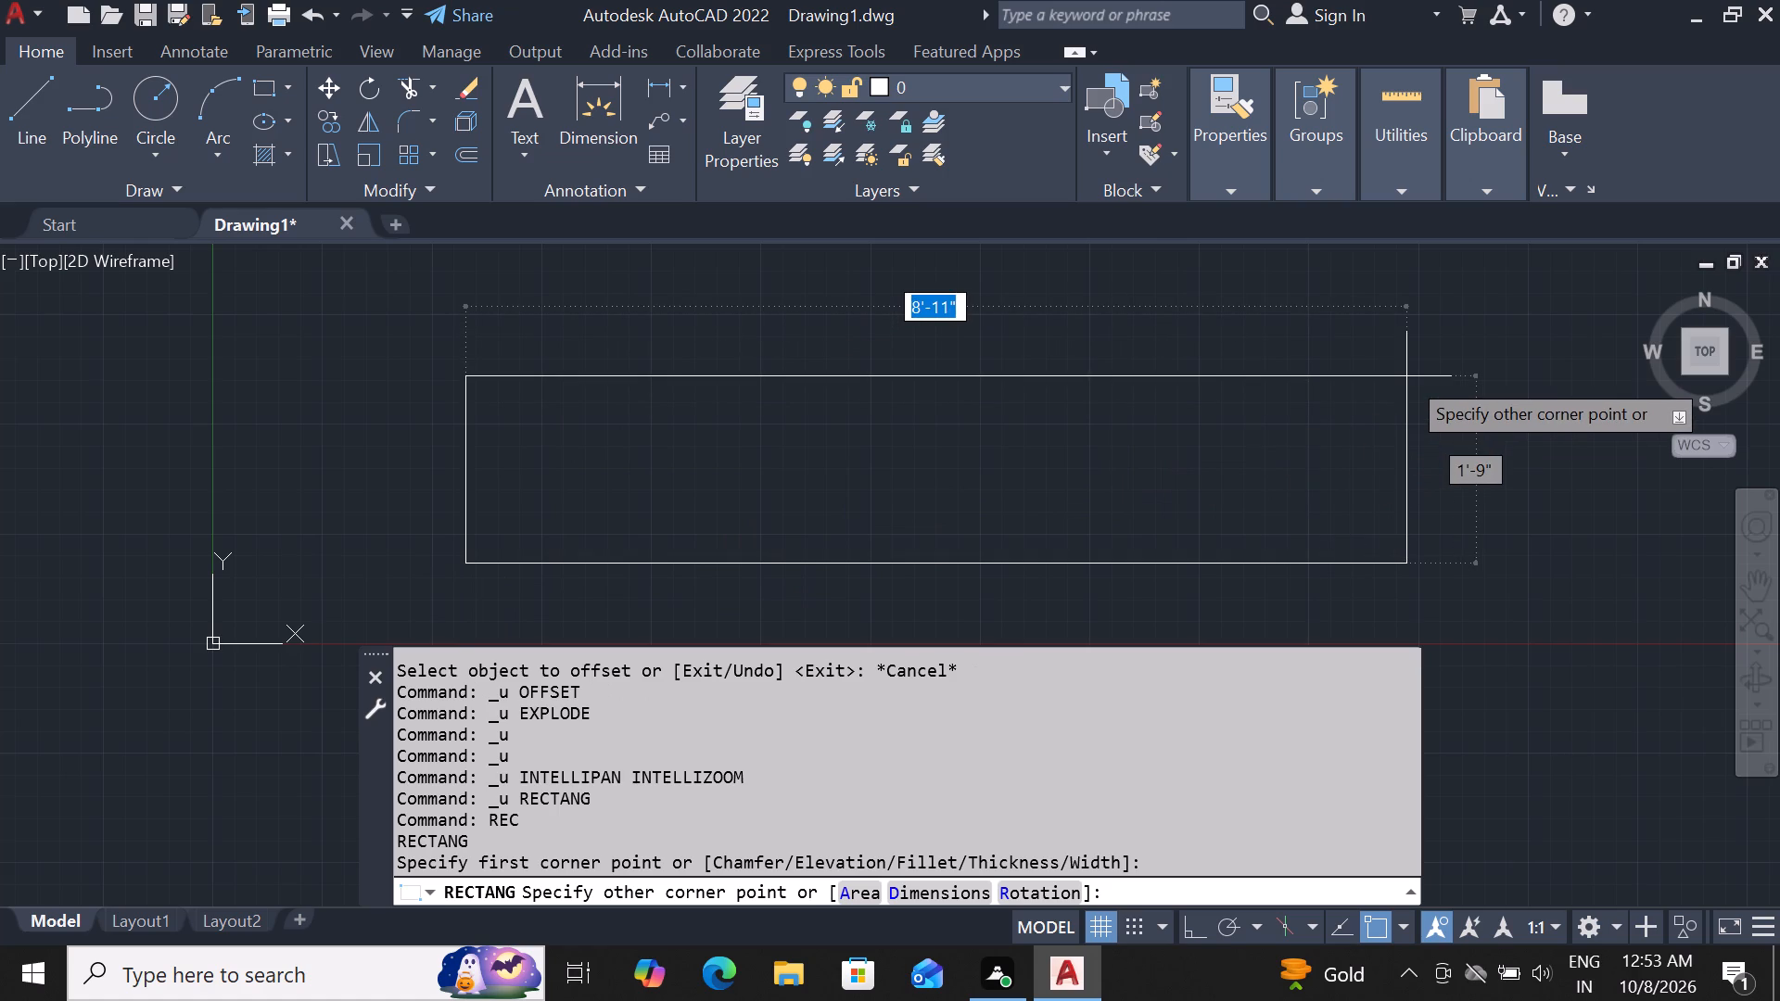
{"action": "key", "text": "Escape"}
Check the drawing units and the Standard dimension style's primary units, and set the Standard style as current.
{"action": "type", "text": "un"}
{"action": "key", "text": "space"}
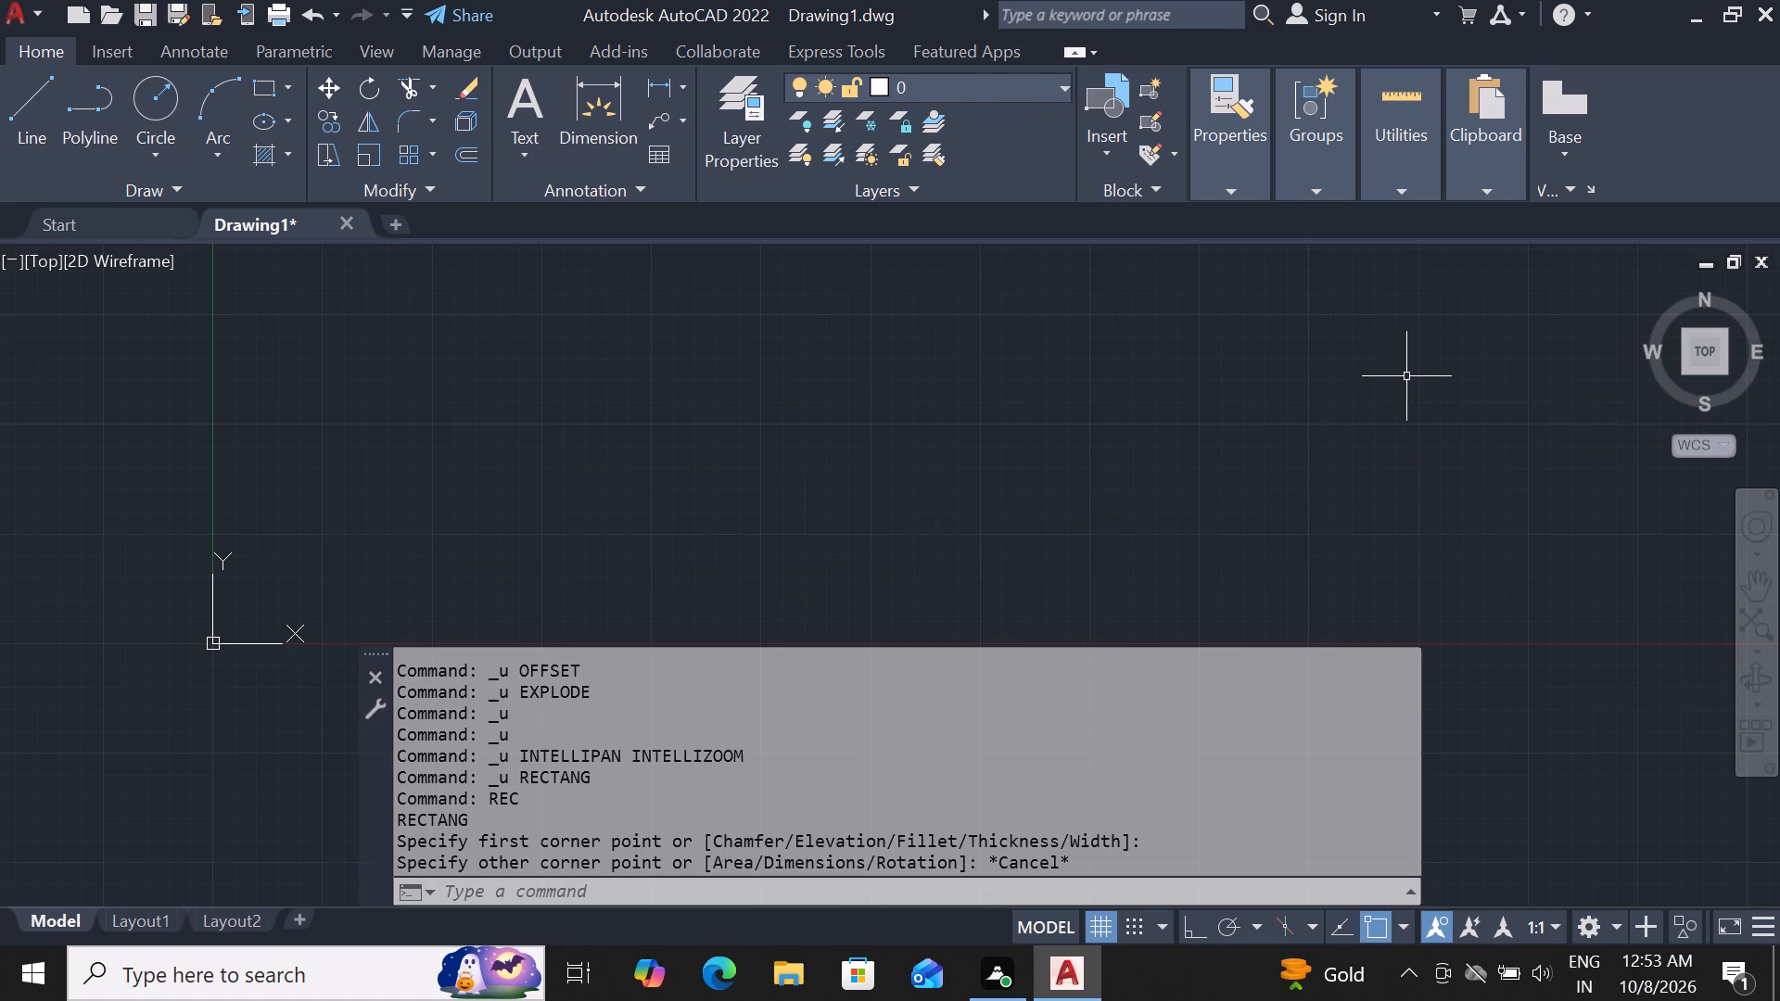
{"action": "key", "text": "Escape"}
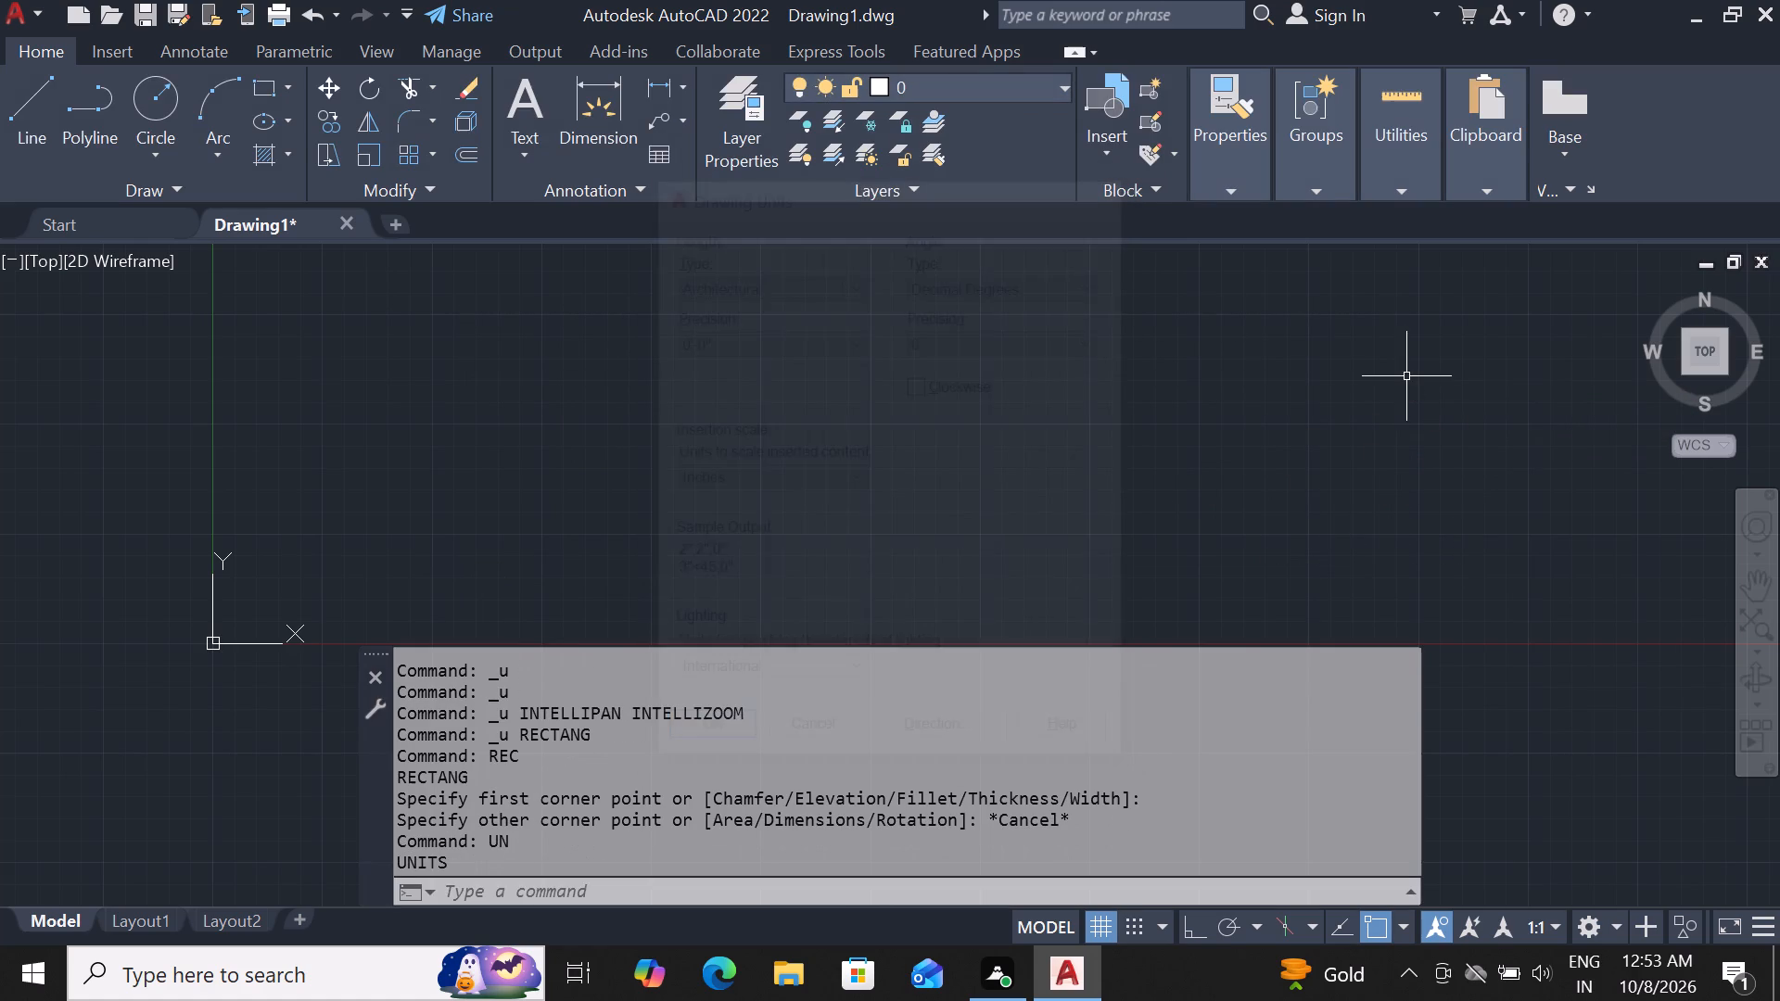
{"action": "type", "text": "d"}
{"action": "key", "text": "space"}
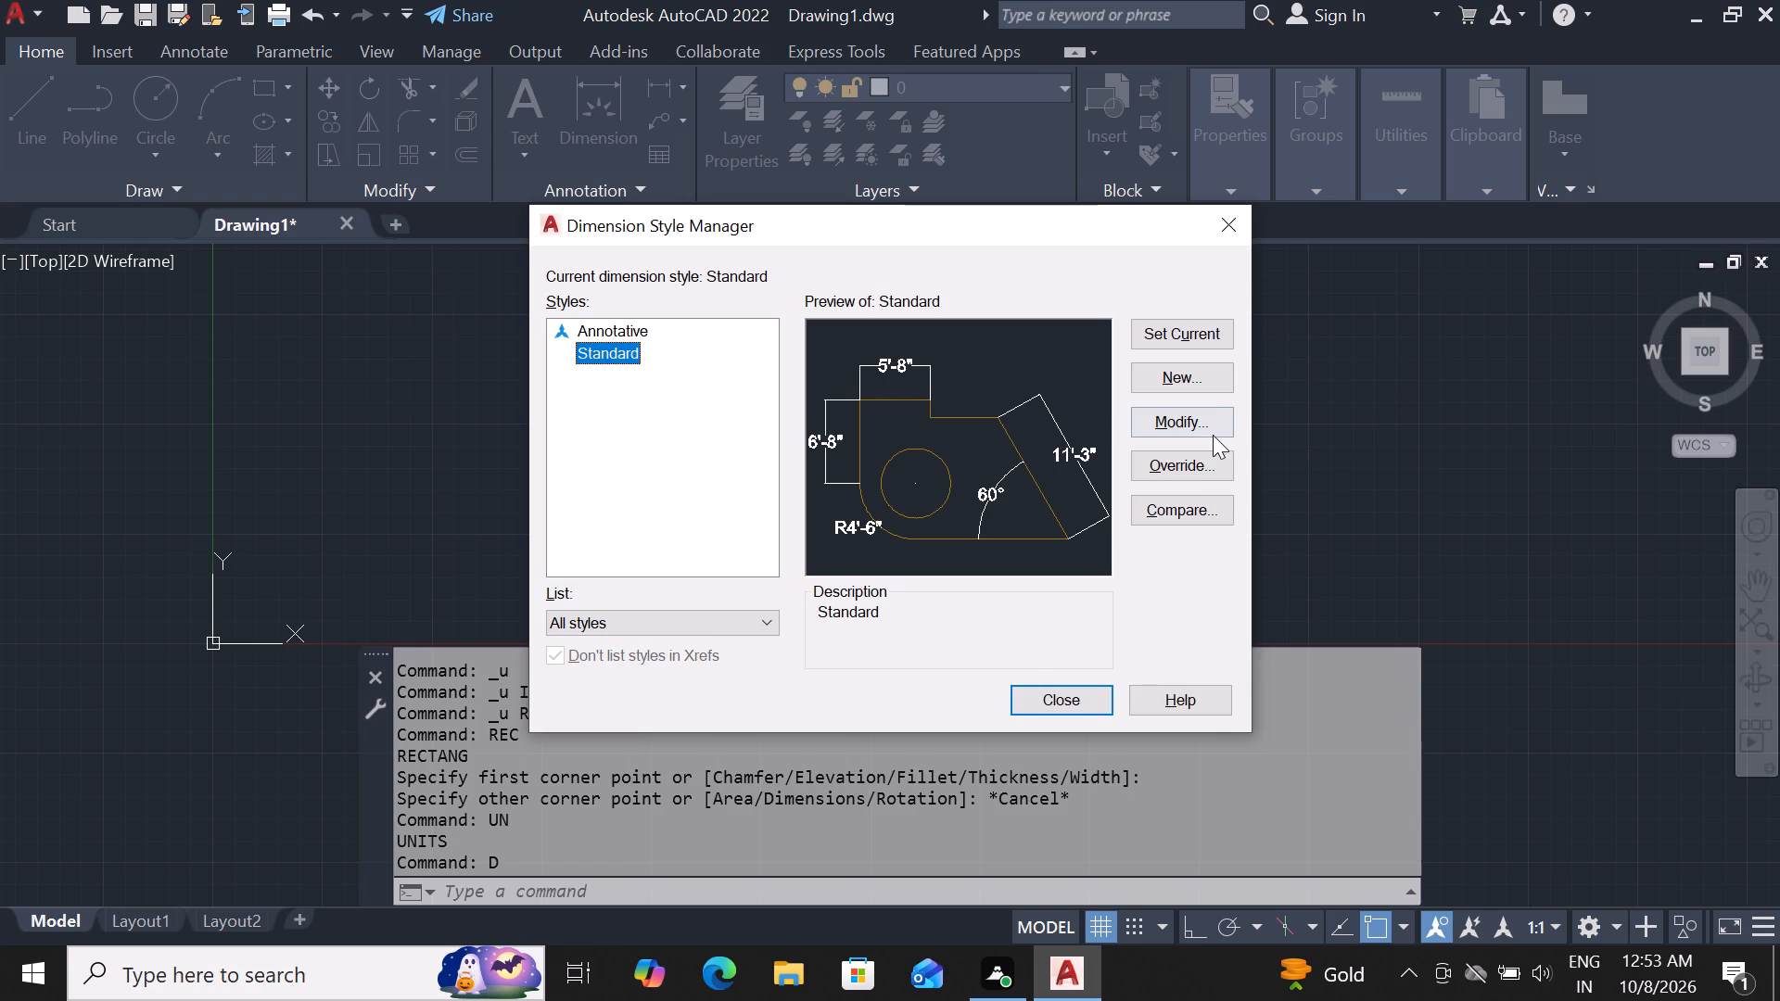
{"action": "left_click", "coordinate": [1206, 433]}
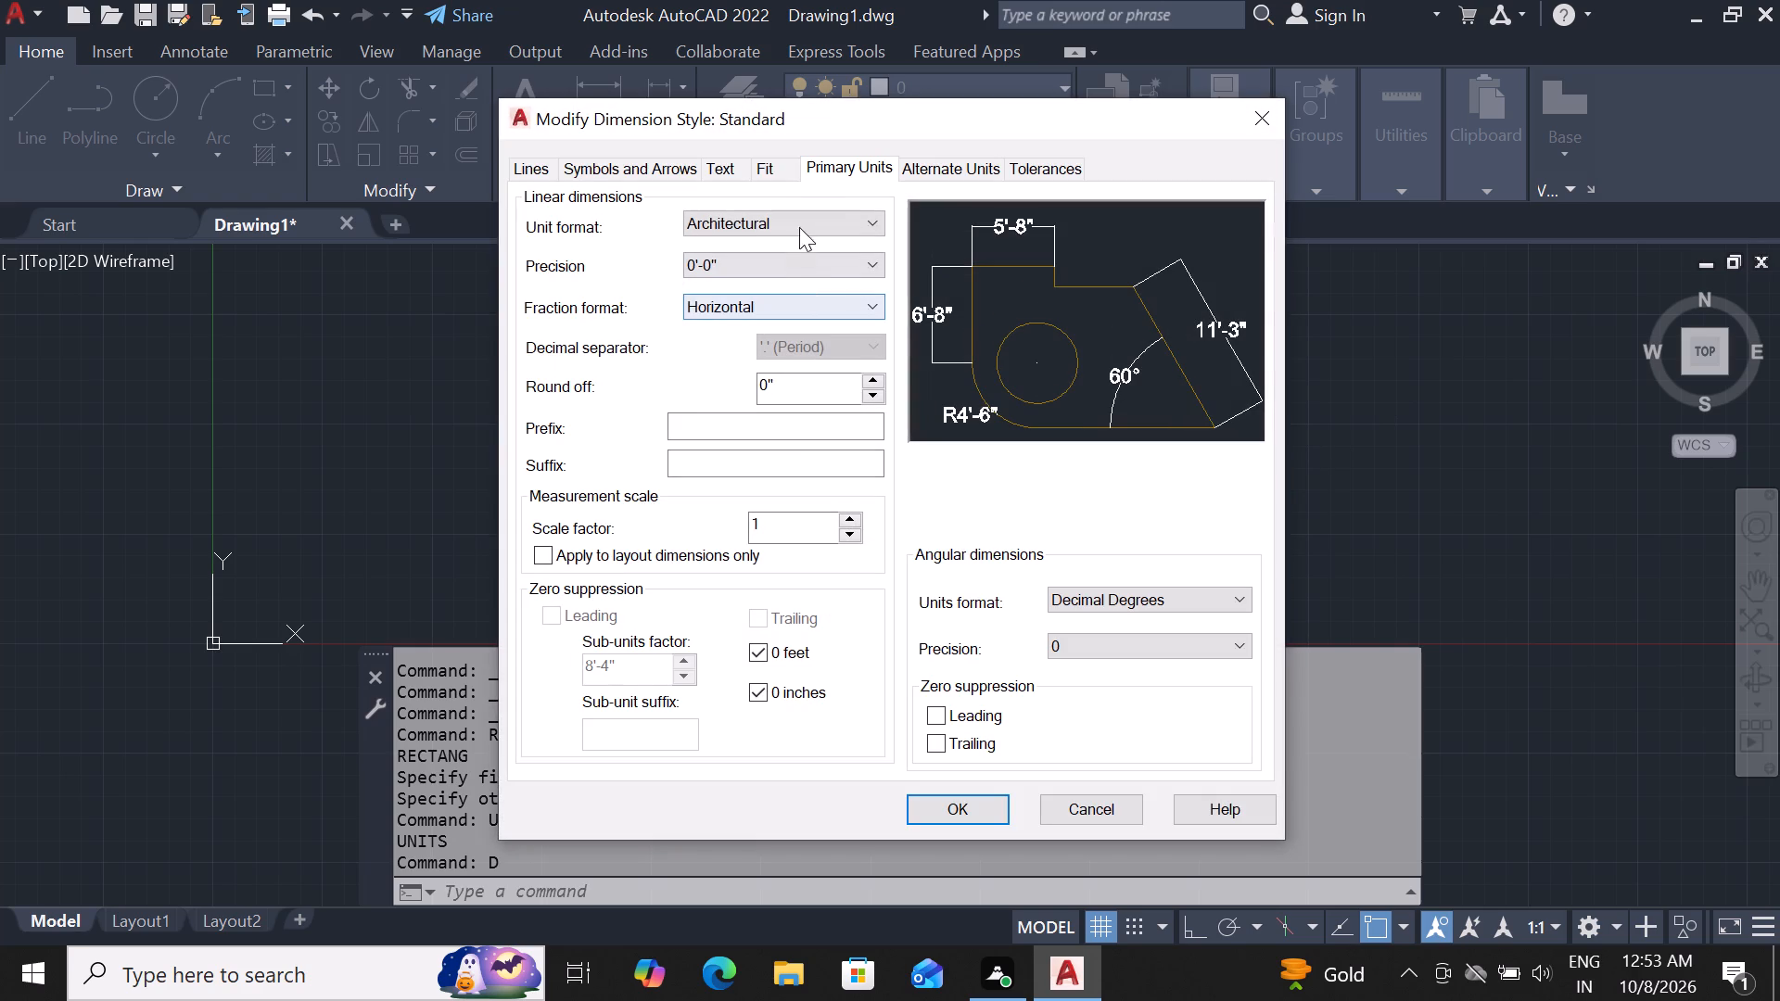
{"action": "left_click", "coordinate": [927, 822]}
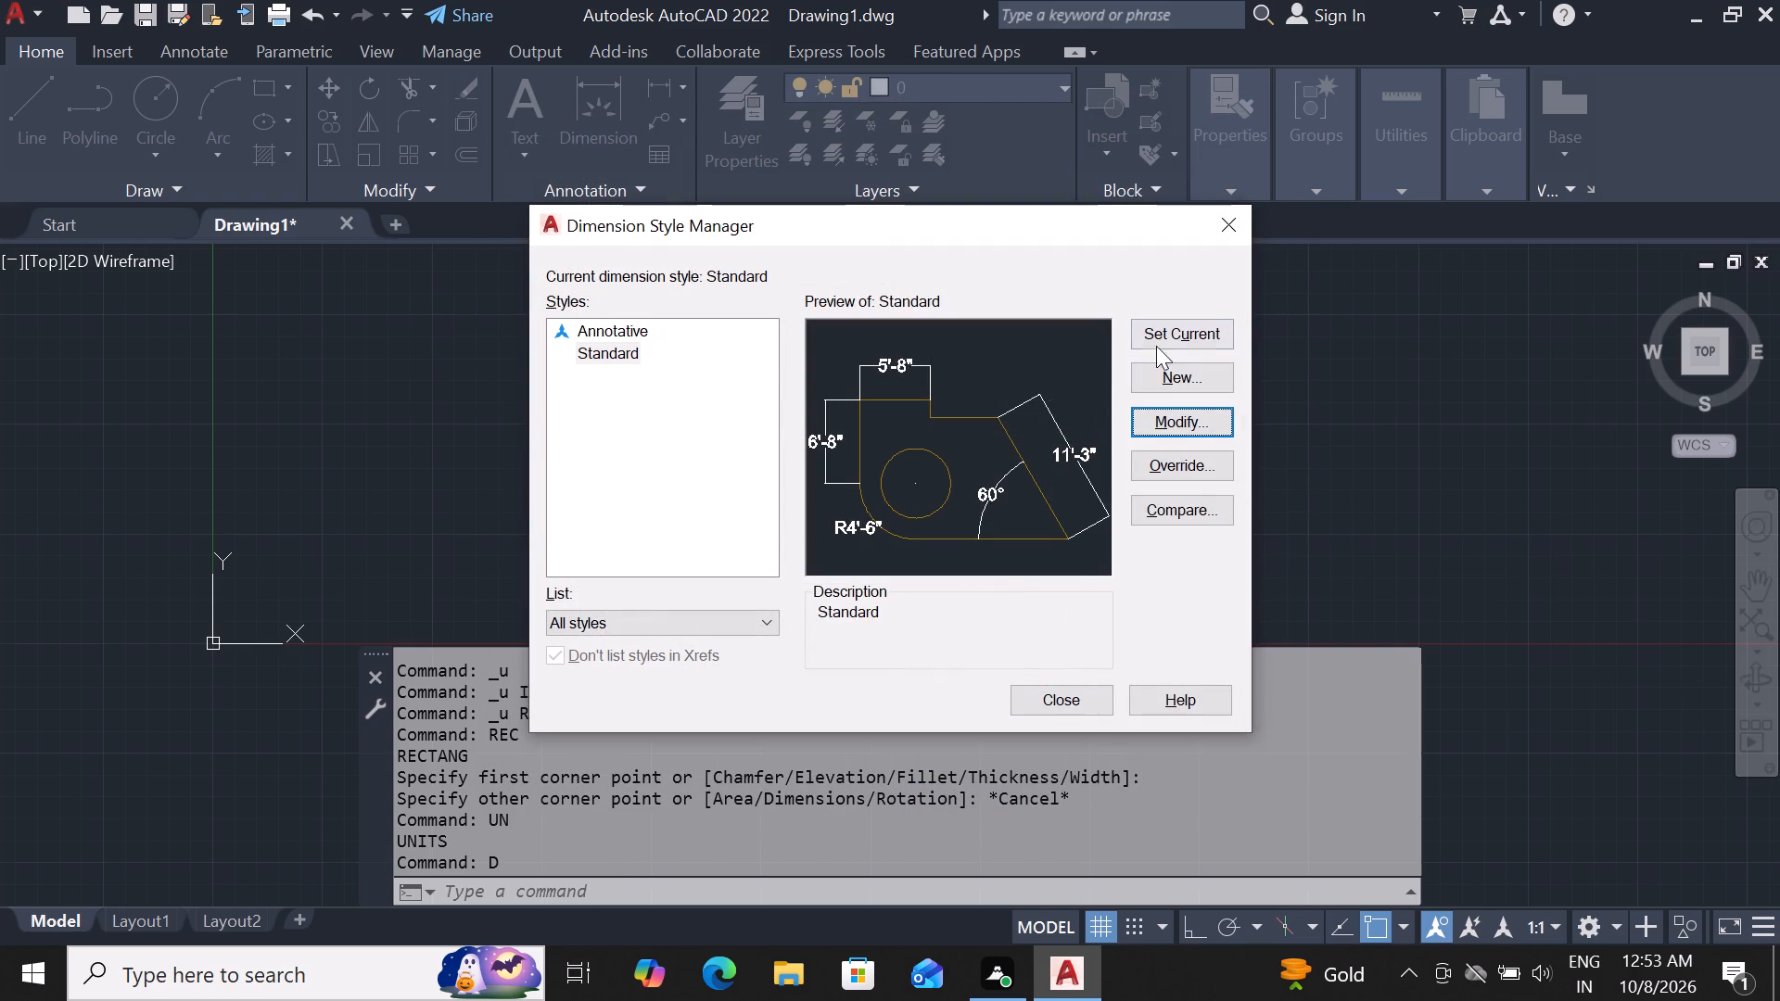
{"action": "left_click", "coordinate": [1164, 339]}
{"action": "left_click", "coordinate": [1076, 706]}
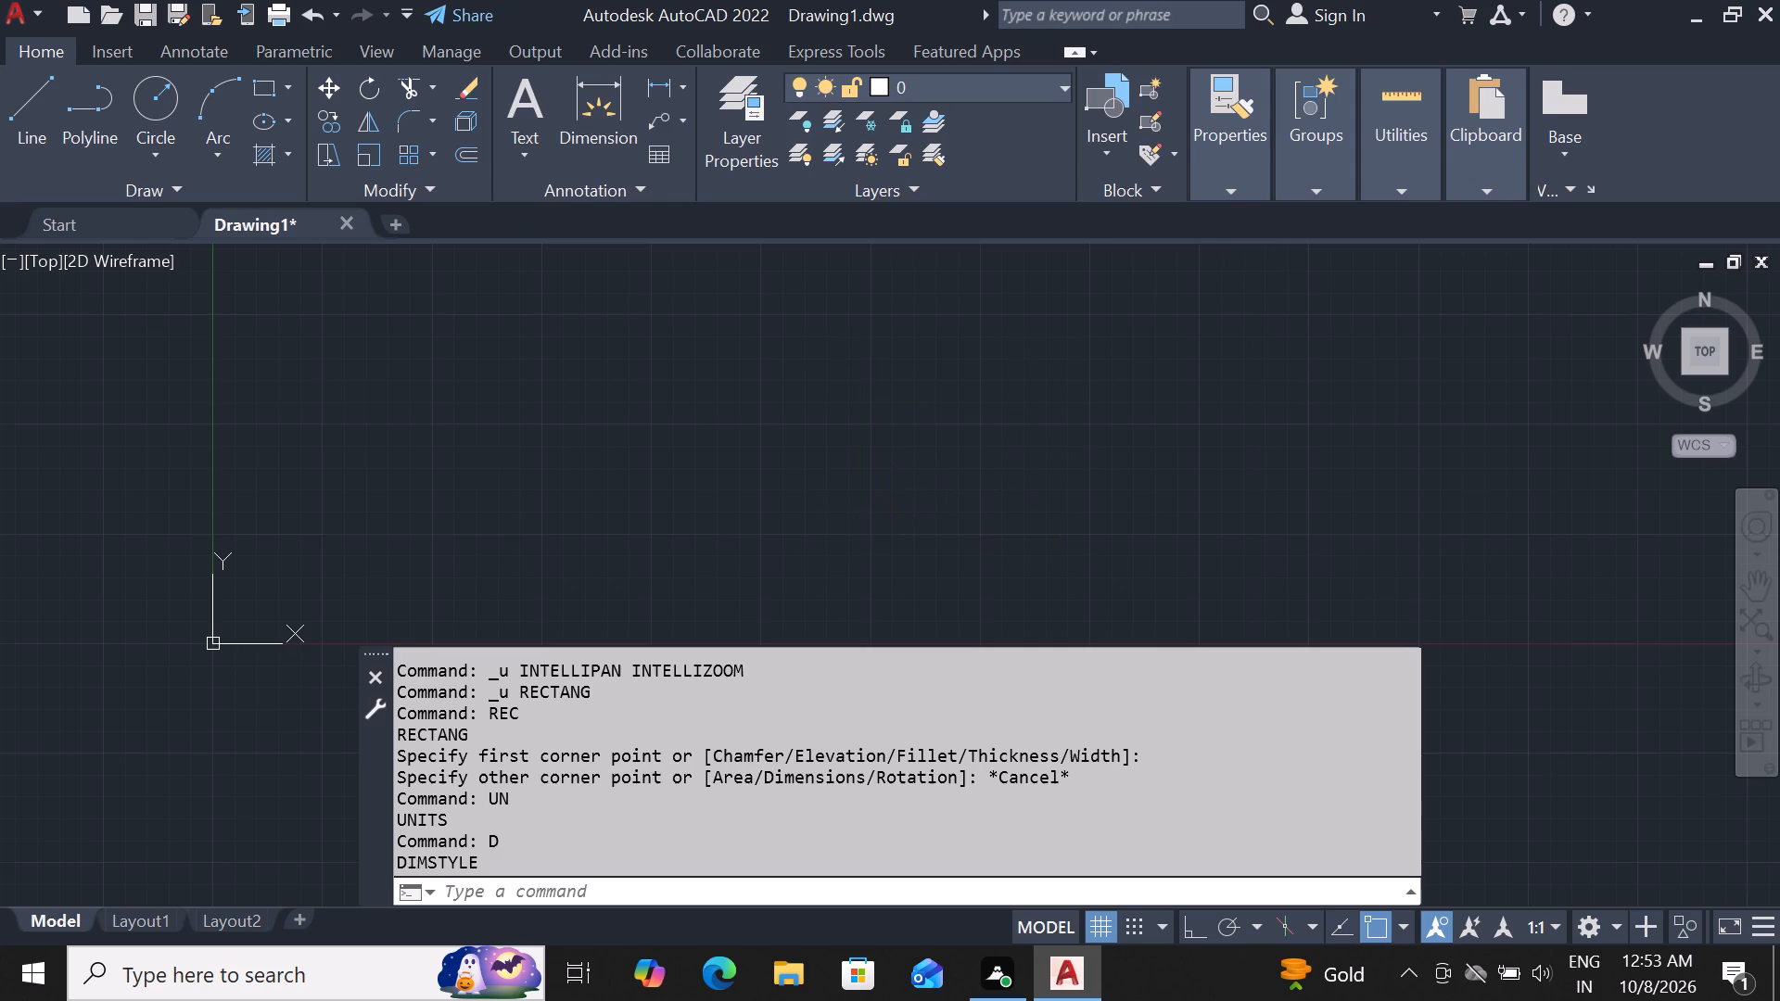
{"action": "key", "text": "Escape"}
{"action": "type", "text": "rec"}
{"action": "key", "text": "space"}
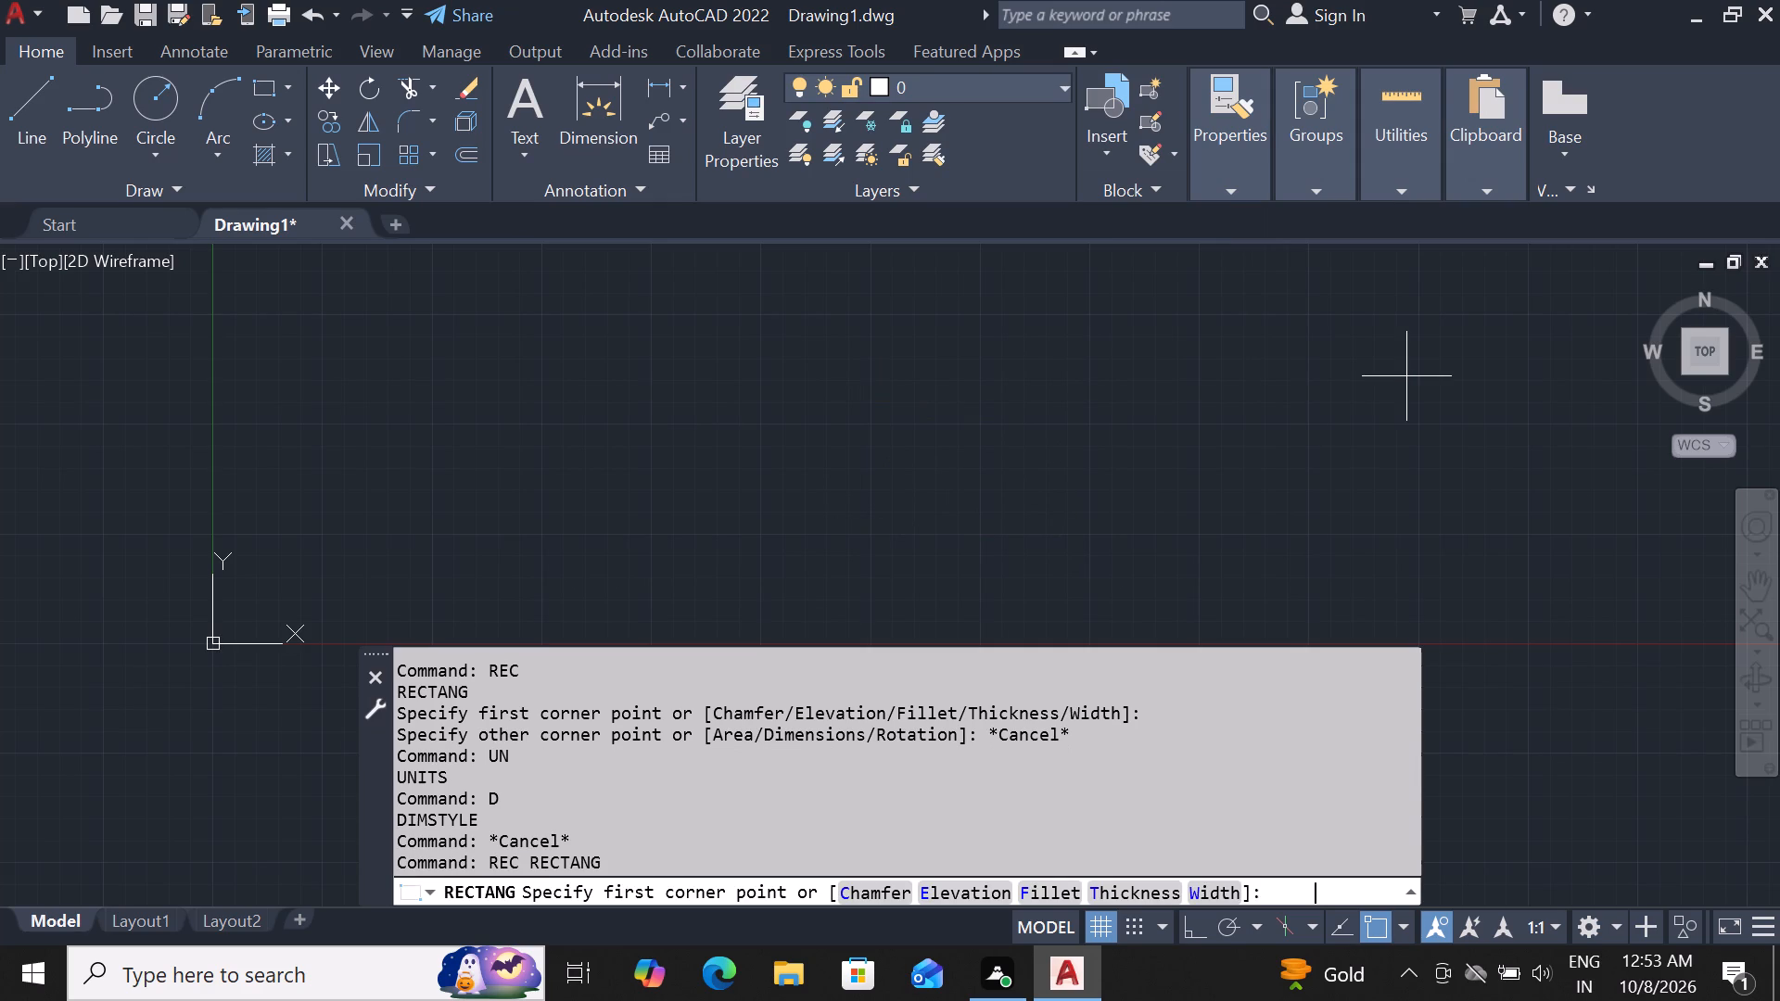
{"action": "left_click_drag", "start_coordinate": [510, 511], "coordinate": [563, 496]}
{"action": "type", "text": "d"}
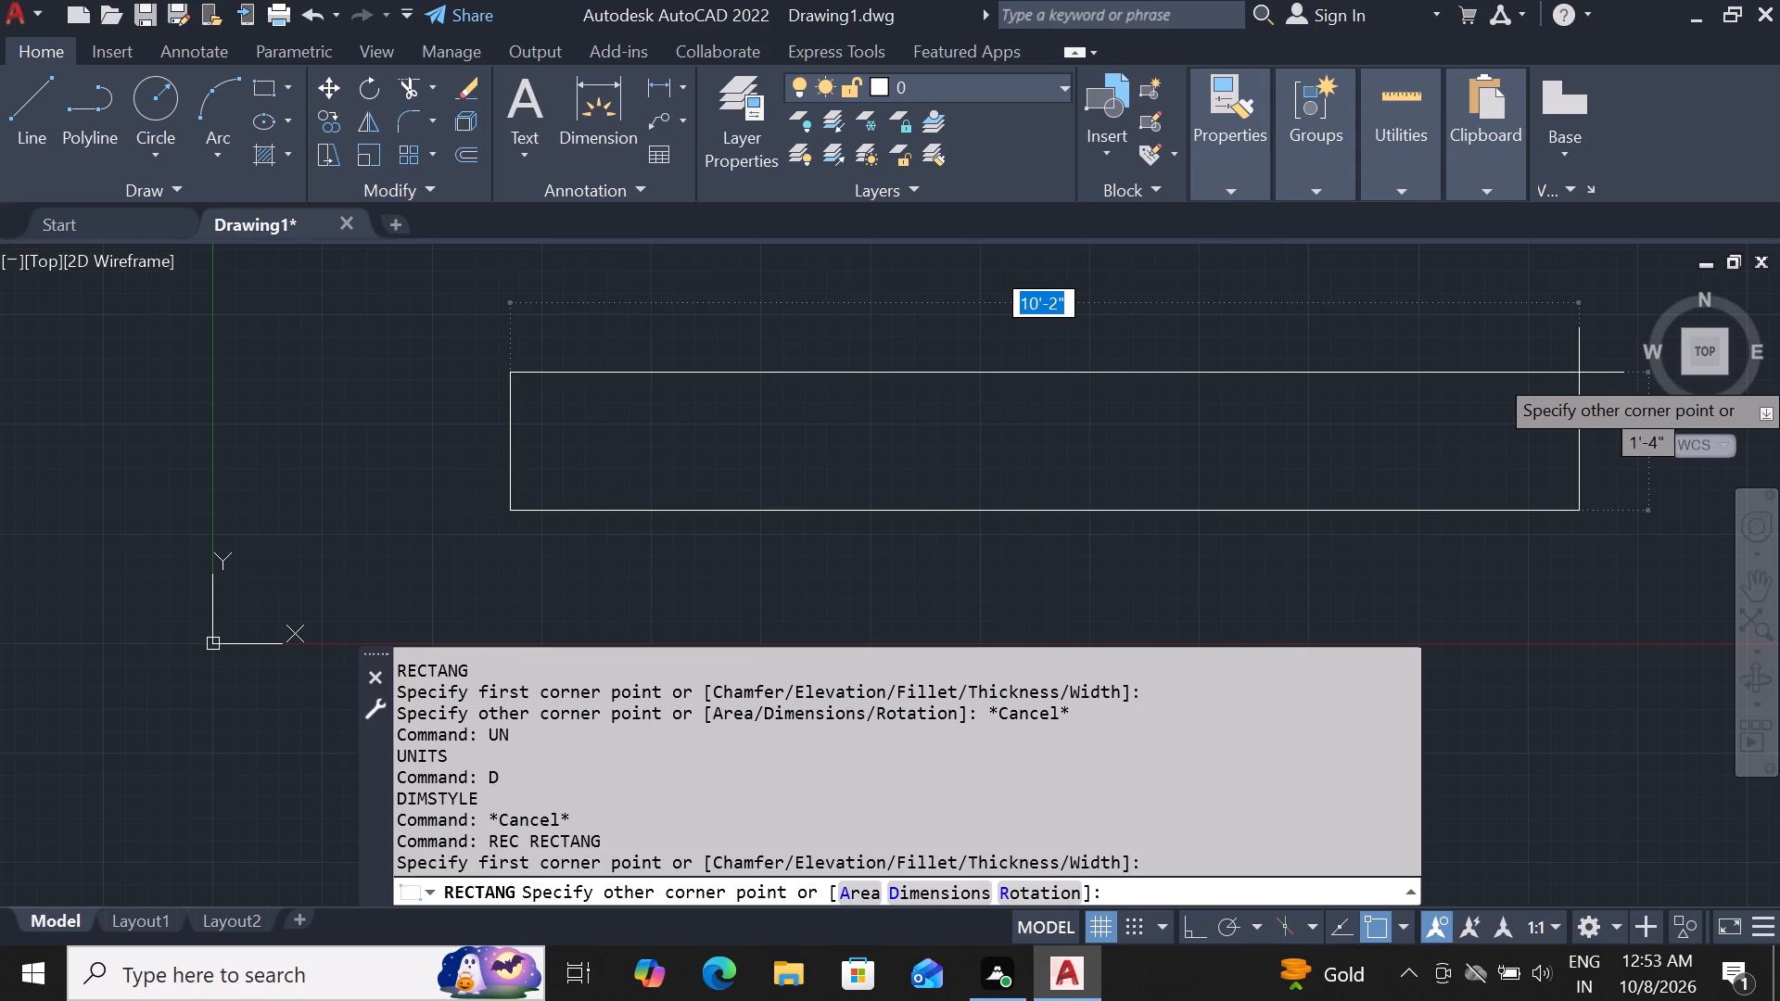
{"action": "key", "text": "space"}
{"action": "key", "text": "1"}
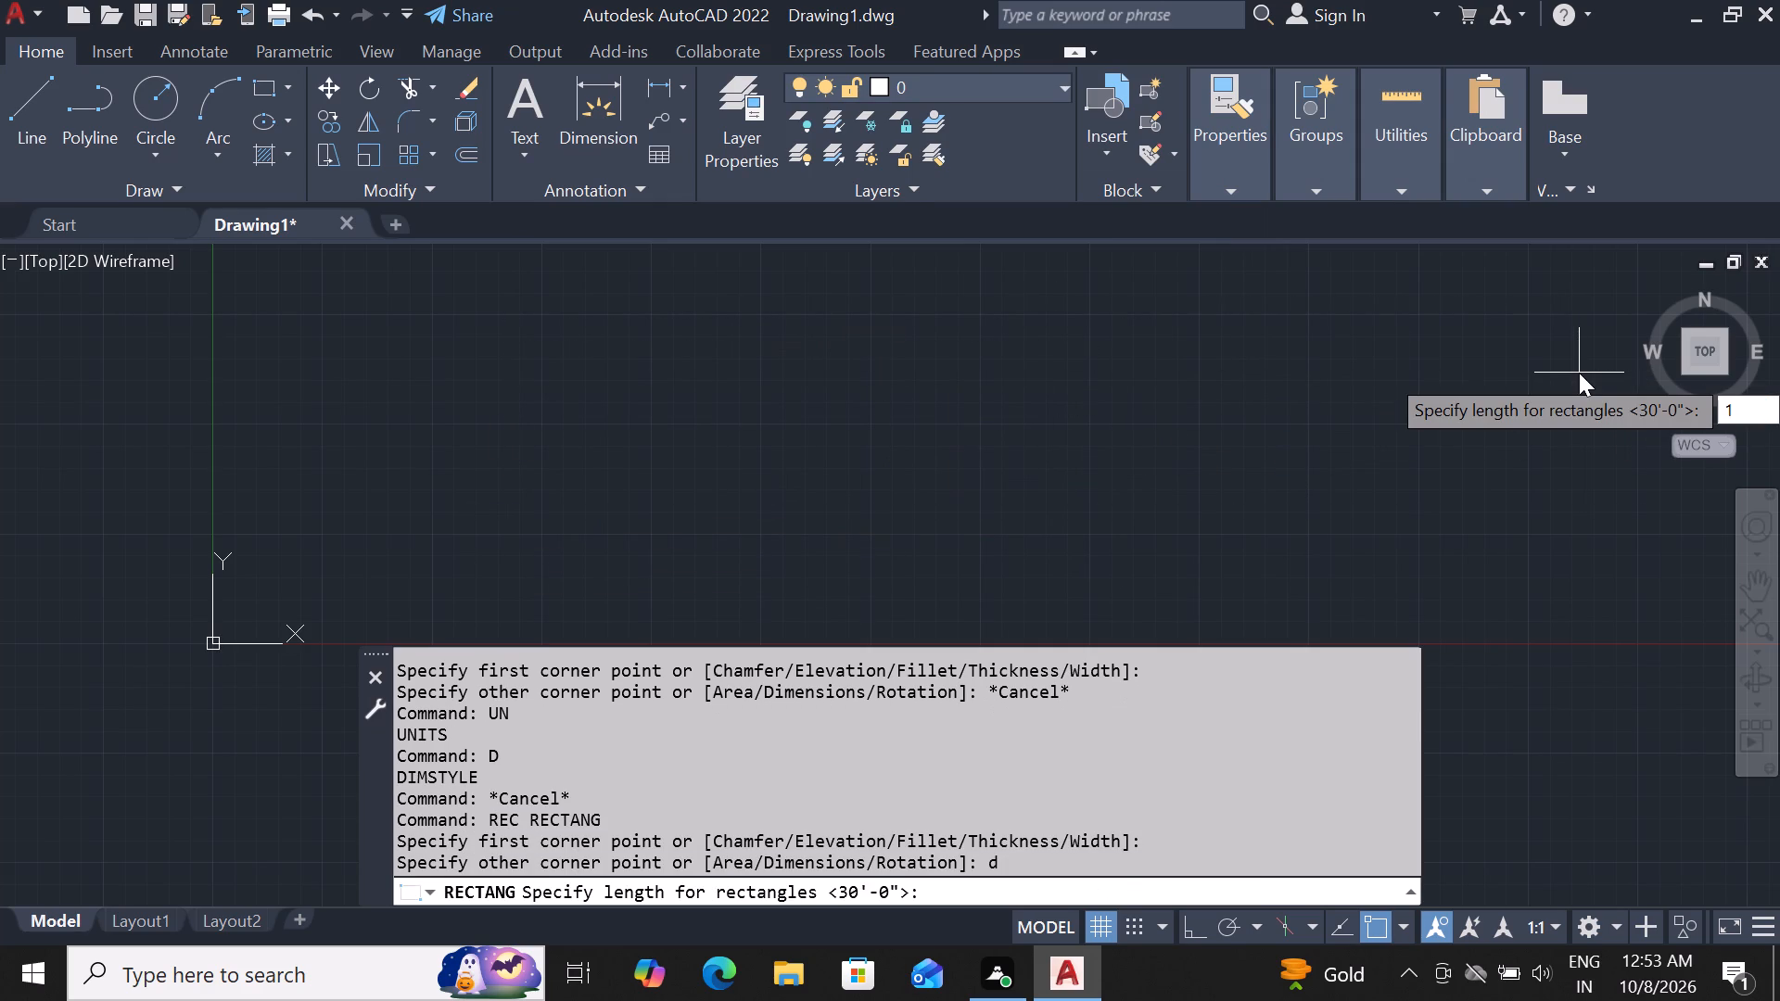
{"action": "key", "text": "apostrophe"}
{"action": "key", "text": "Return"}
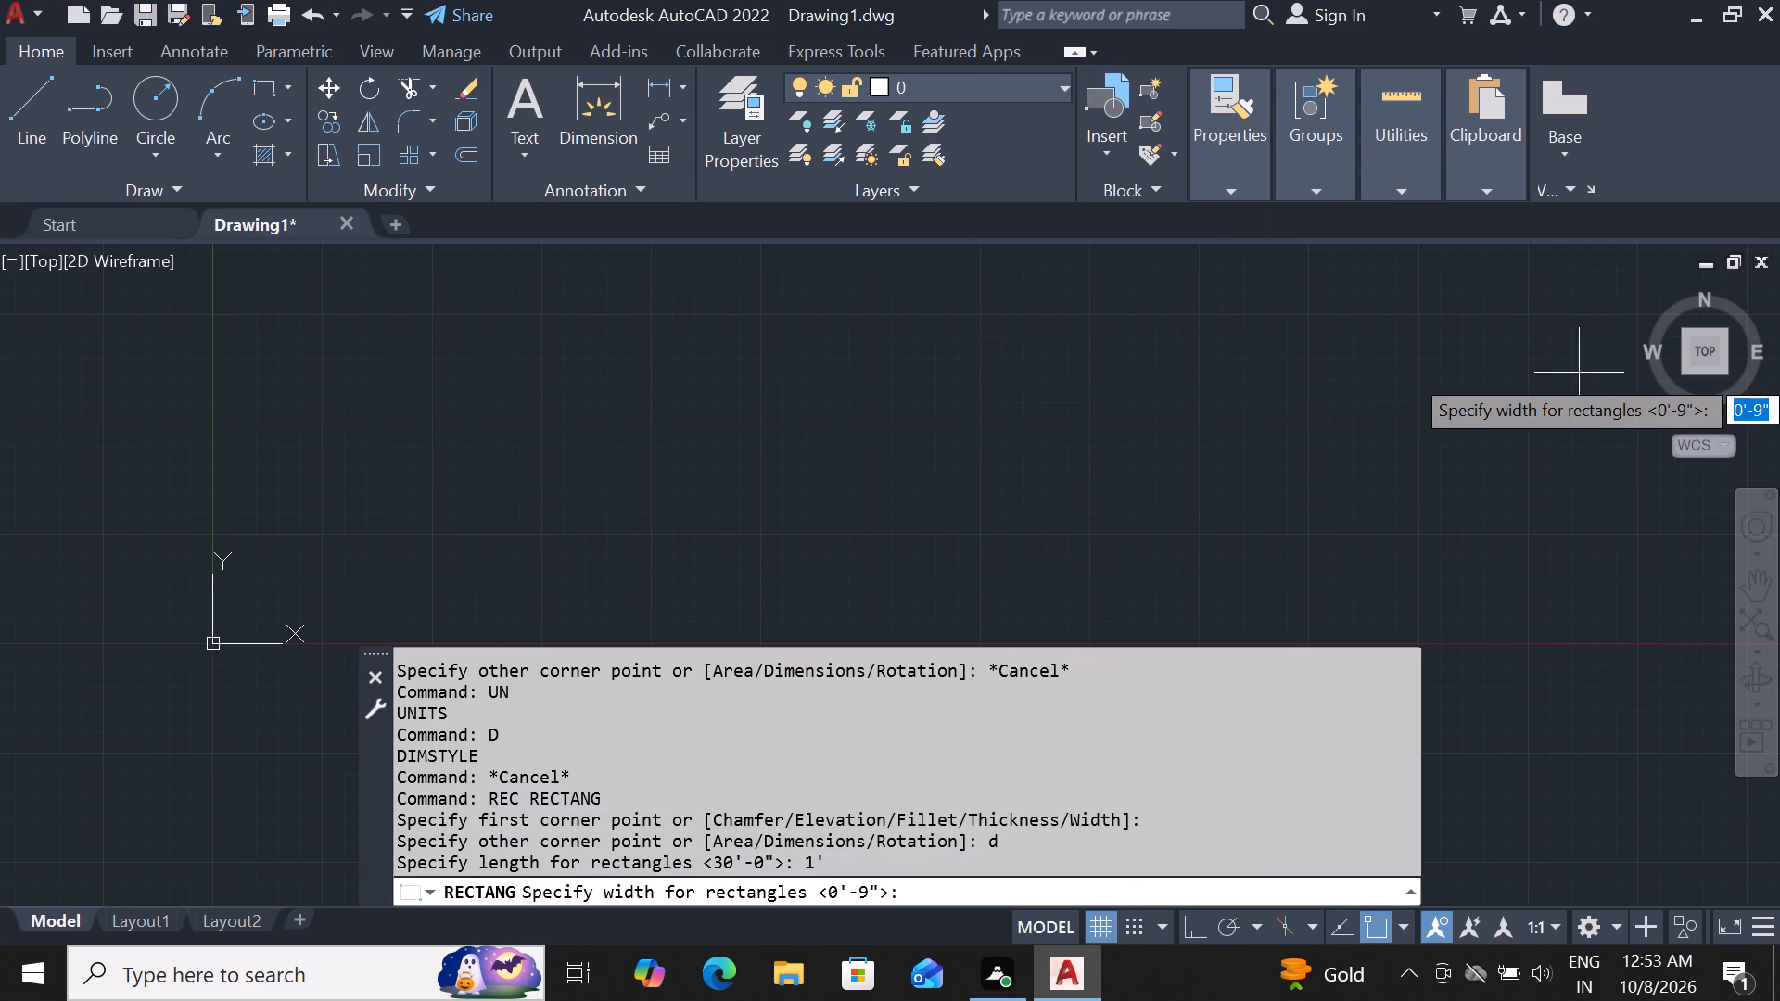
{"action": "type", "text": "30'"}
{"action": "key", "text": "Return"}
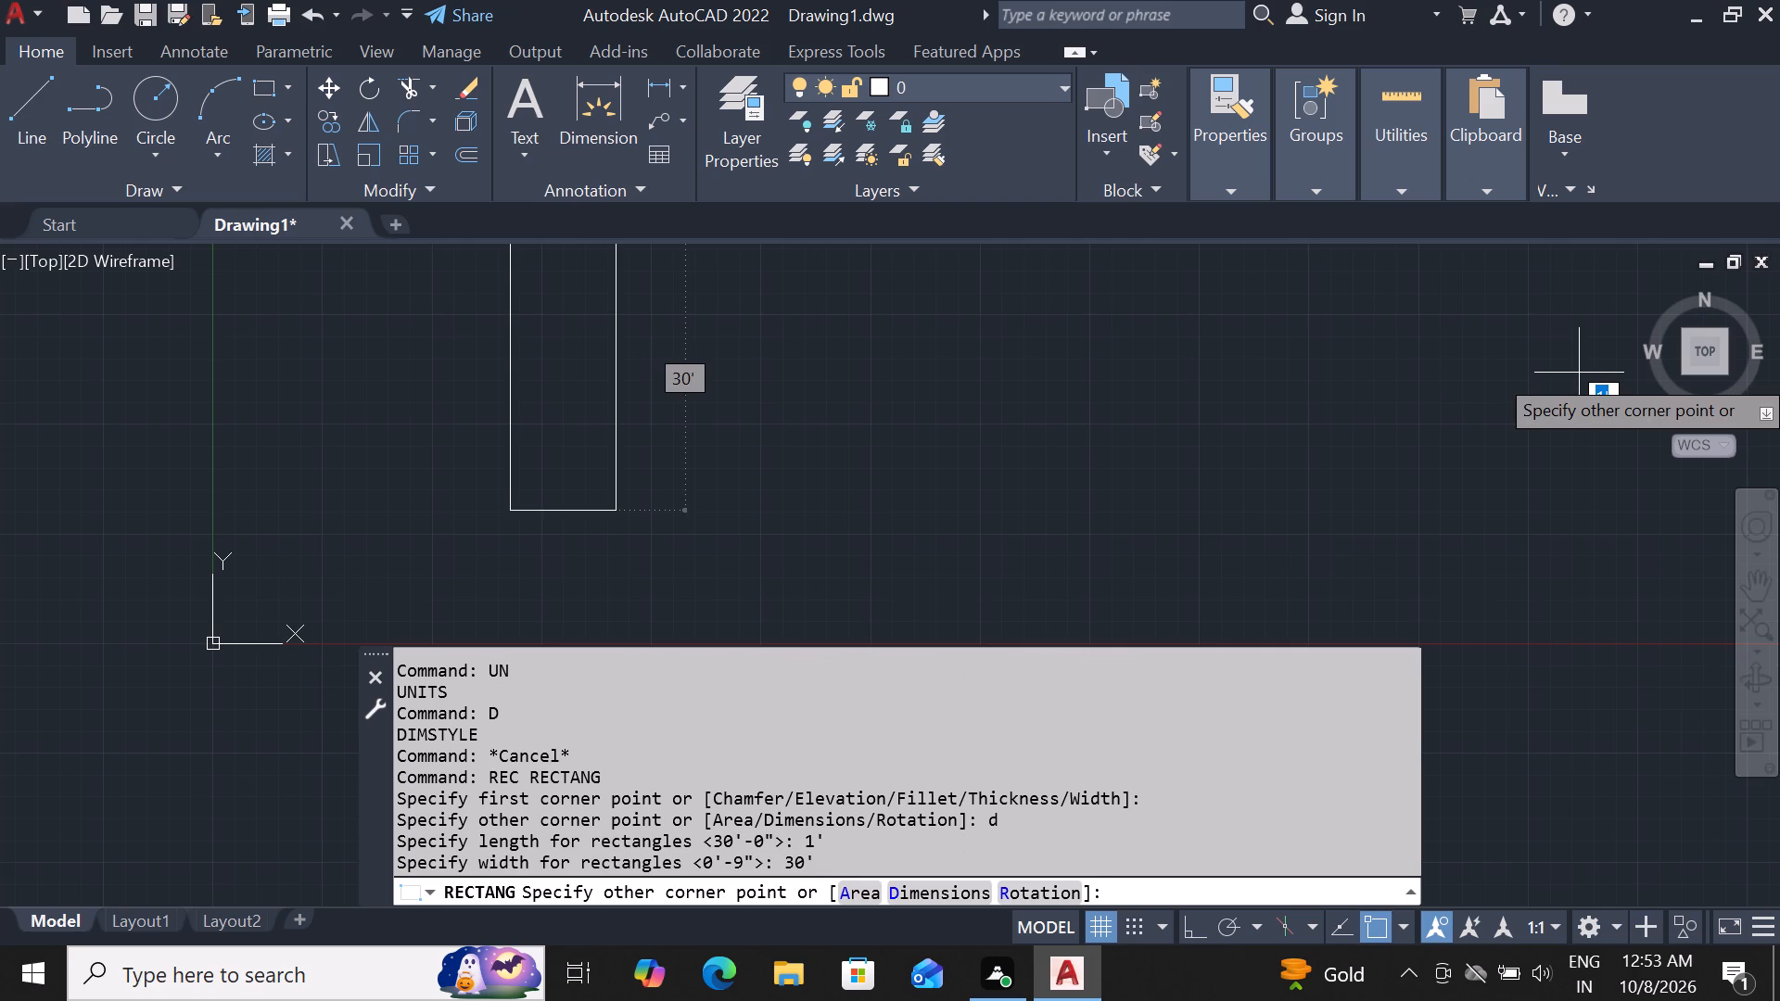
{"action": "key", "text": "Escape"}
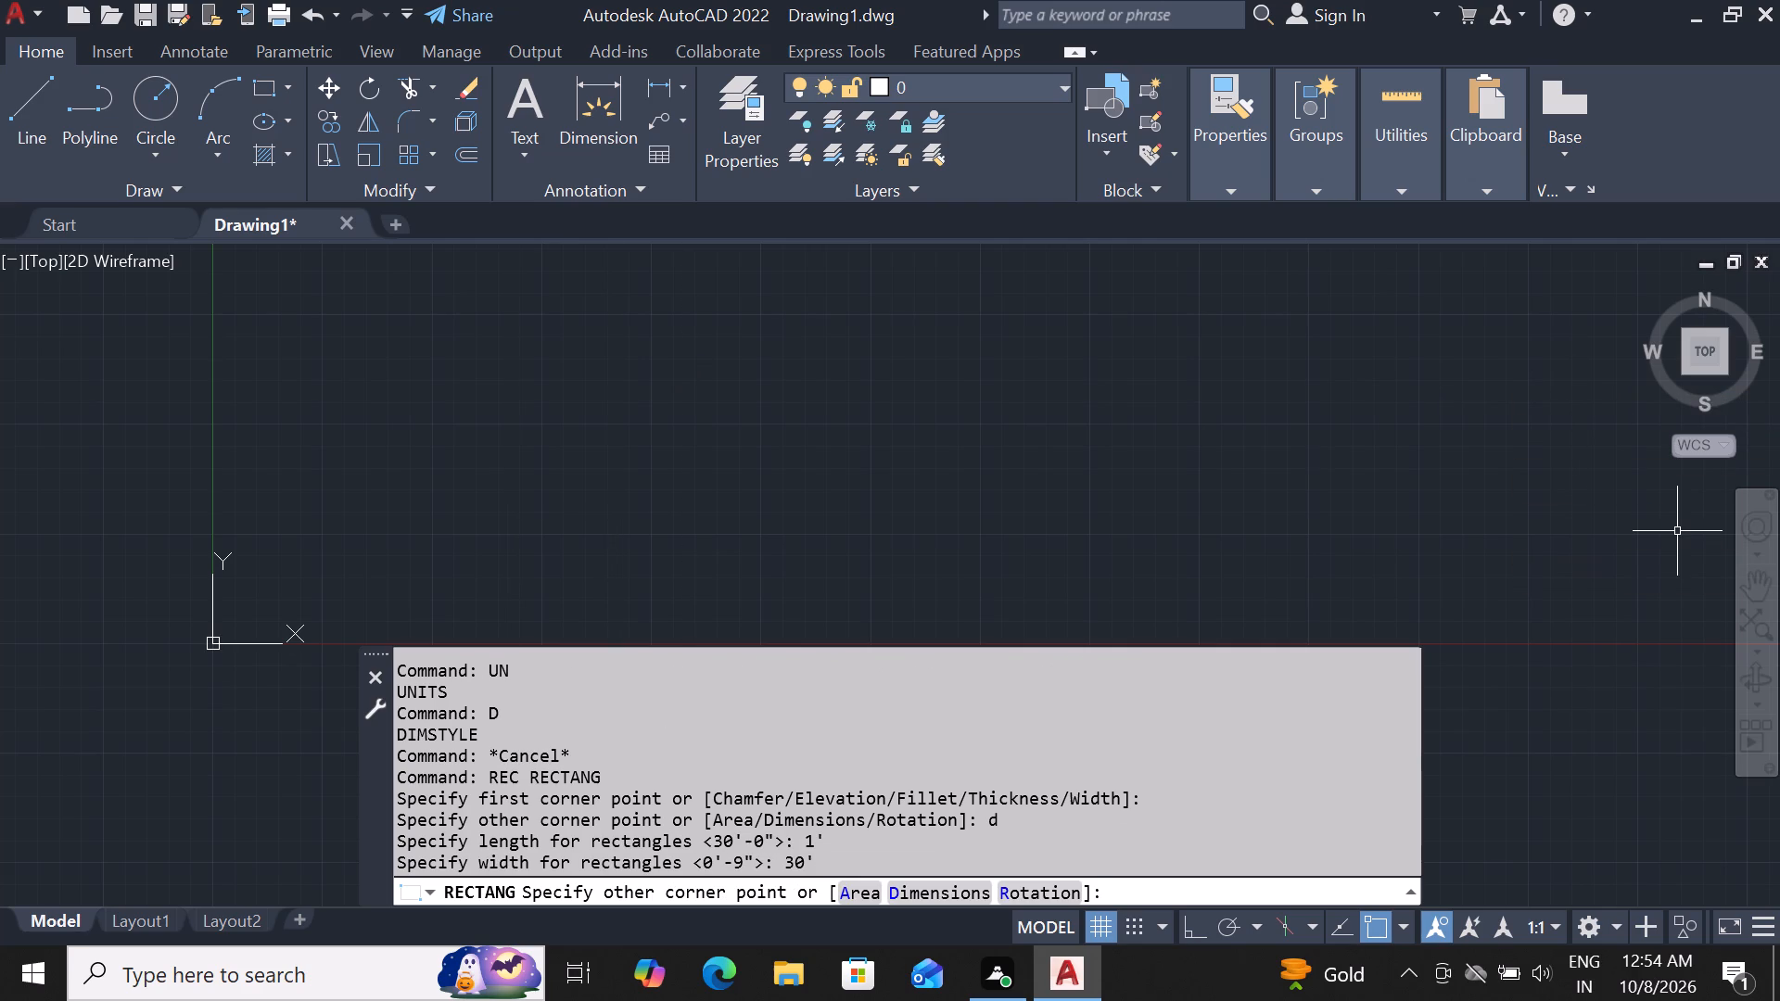
Draw a rectangle 30' long and 1' wide by its dimensions, just up and across from the origin.
{"action": "type", "text": "rec"}
{"action": "key", "text": "space"}
{"action": "left_click_drag", "start_coordinate": [391, 540], "coordinate": [449, 540]}
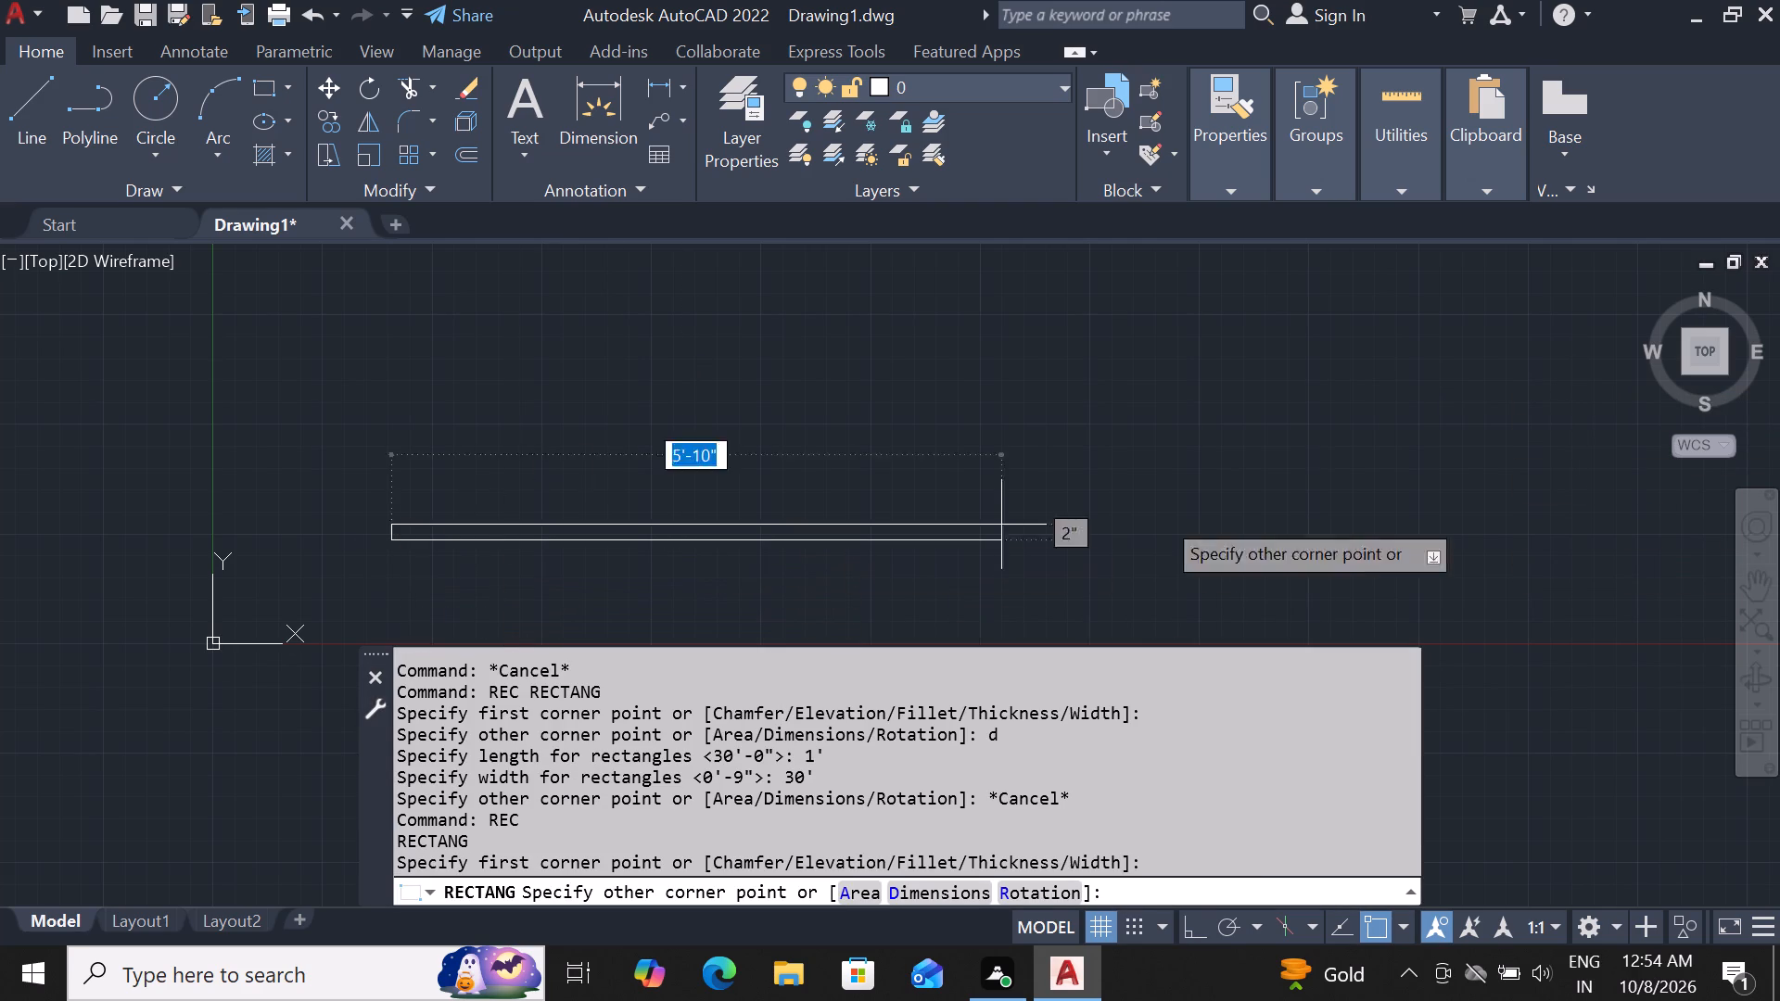
{"action": "type", "text": "d"}
{"action": "key", "text": "space"}
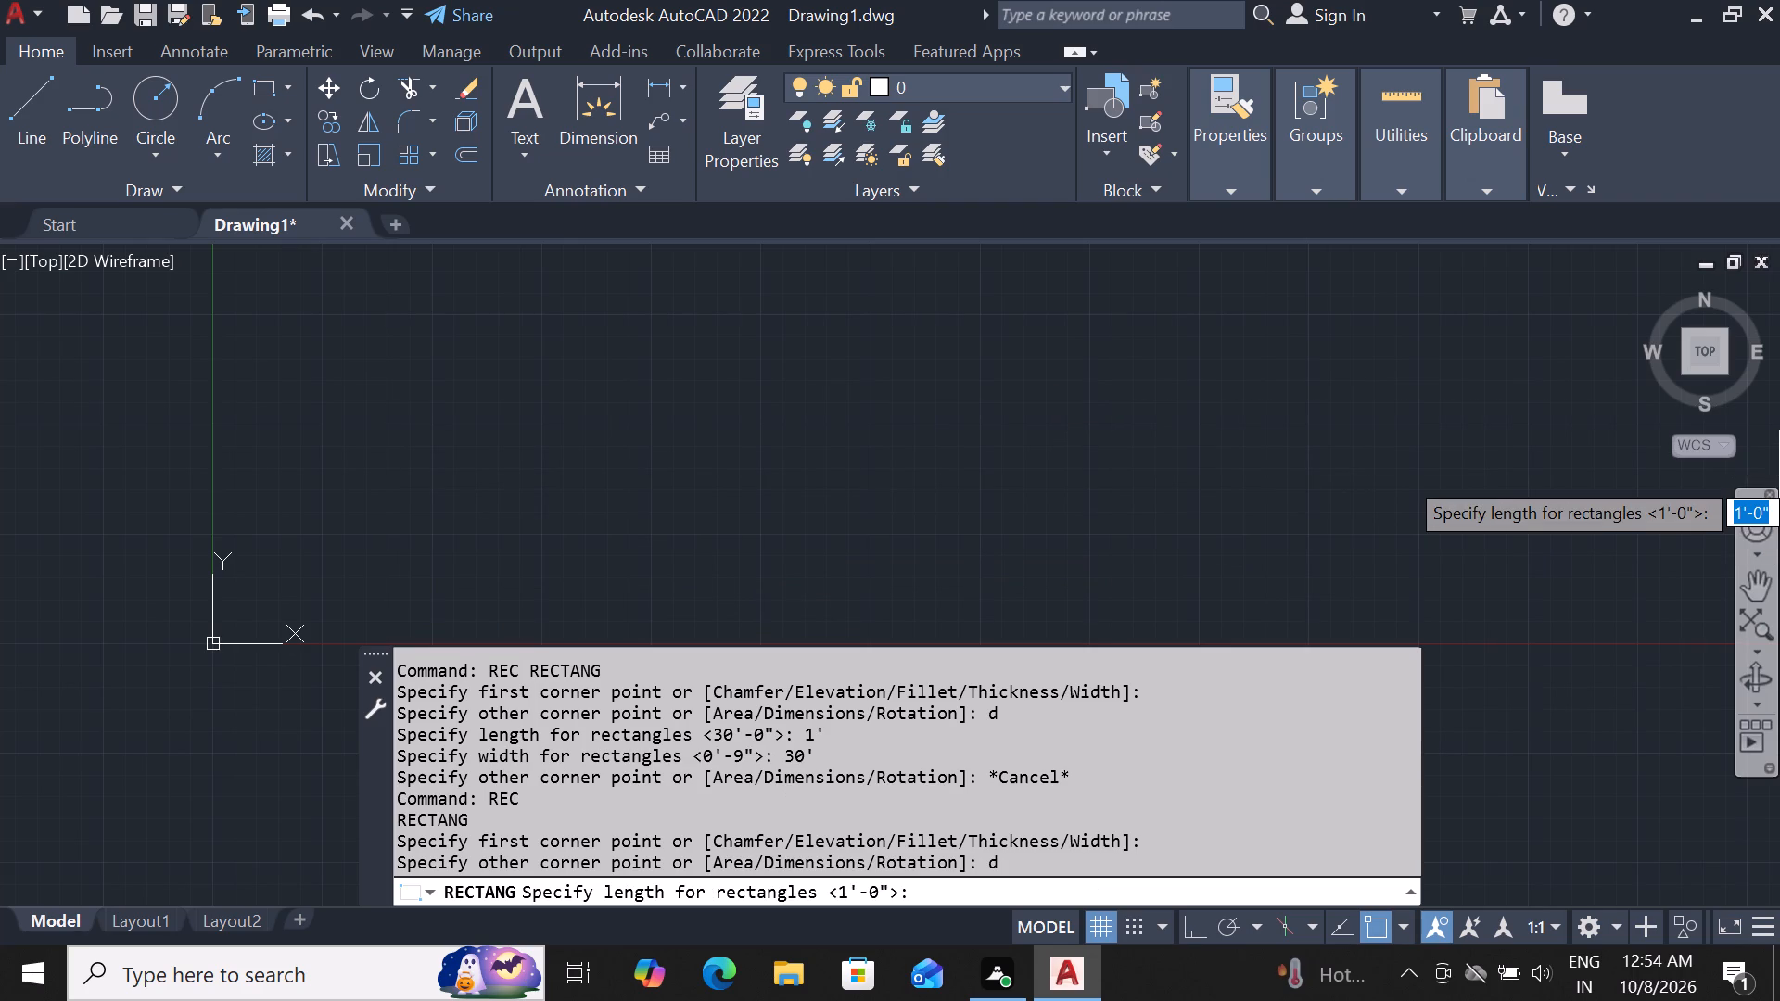
{"action": "key", "text": "1"}
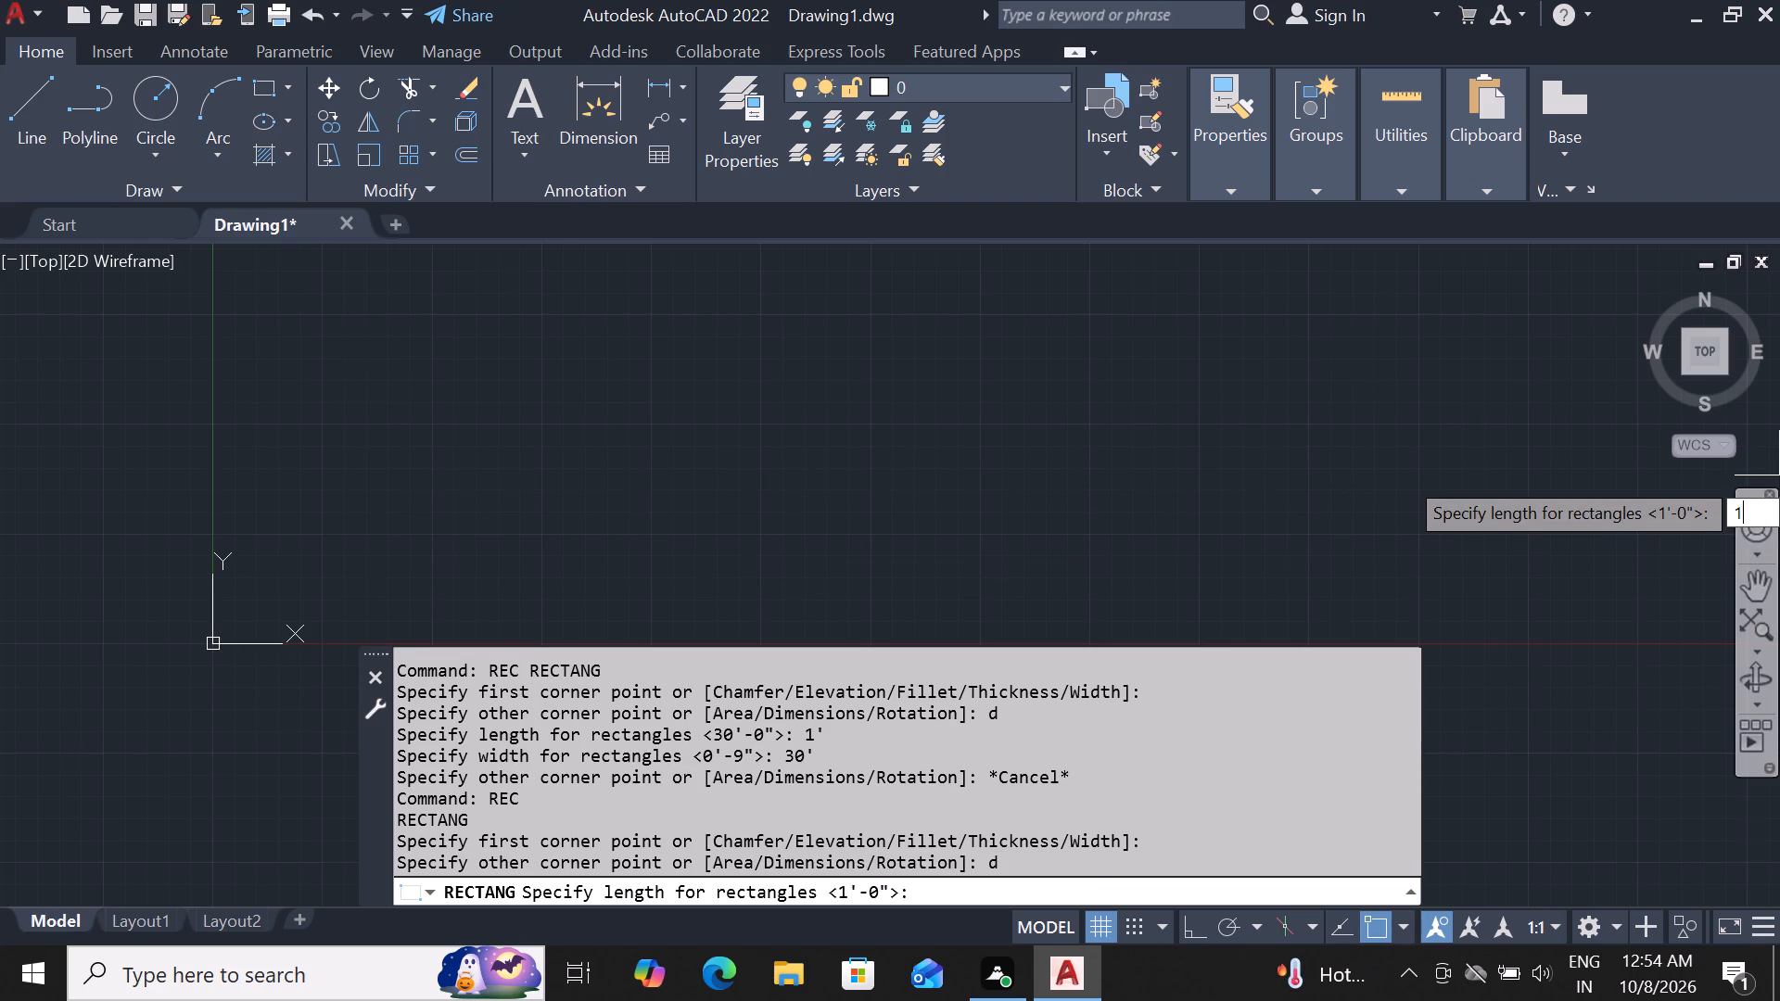
{"action": "key", "text": "BackSpace"}
{"action": "type", "text": "30'"}
{"action": "key", "text": "Return"}
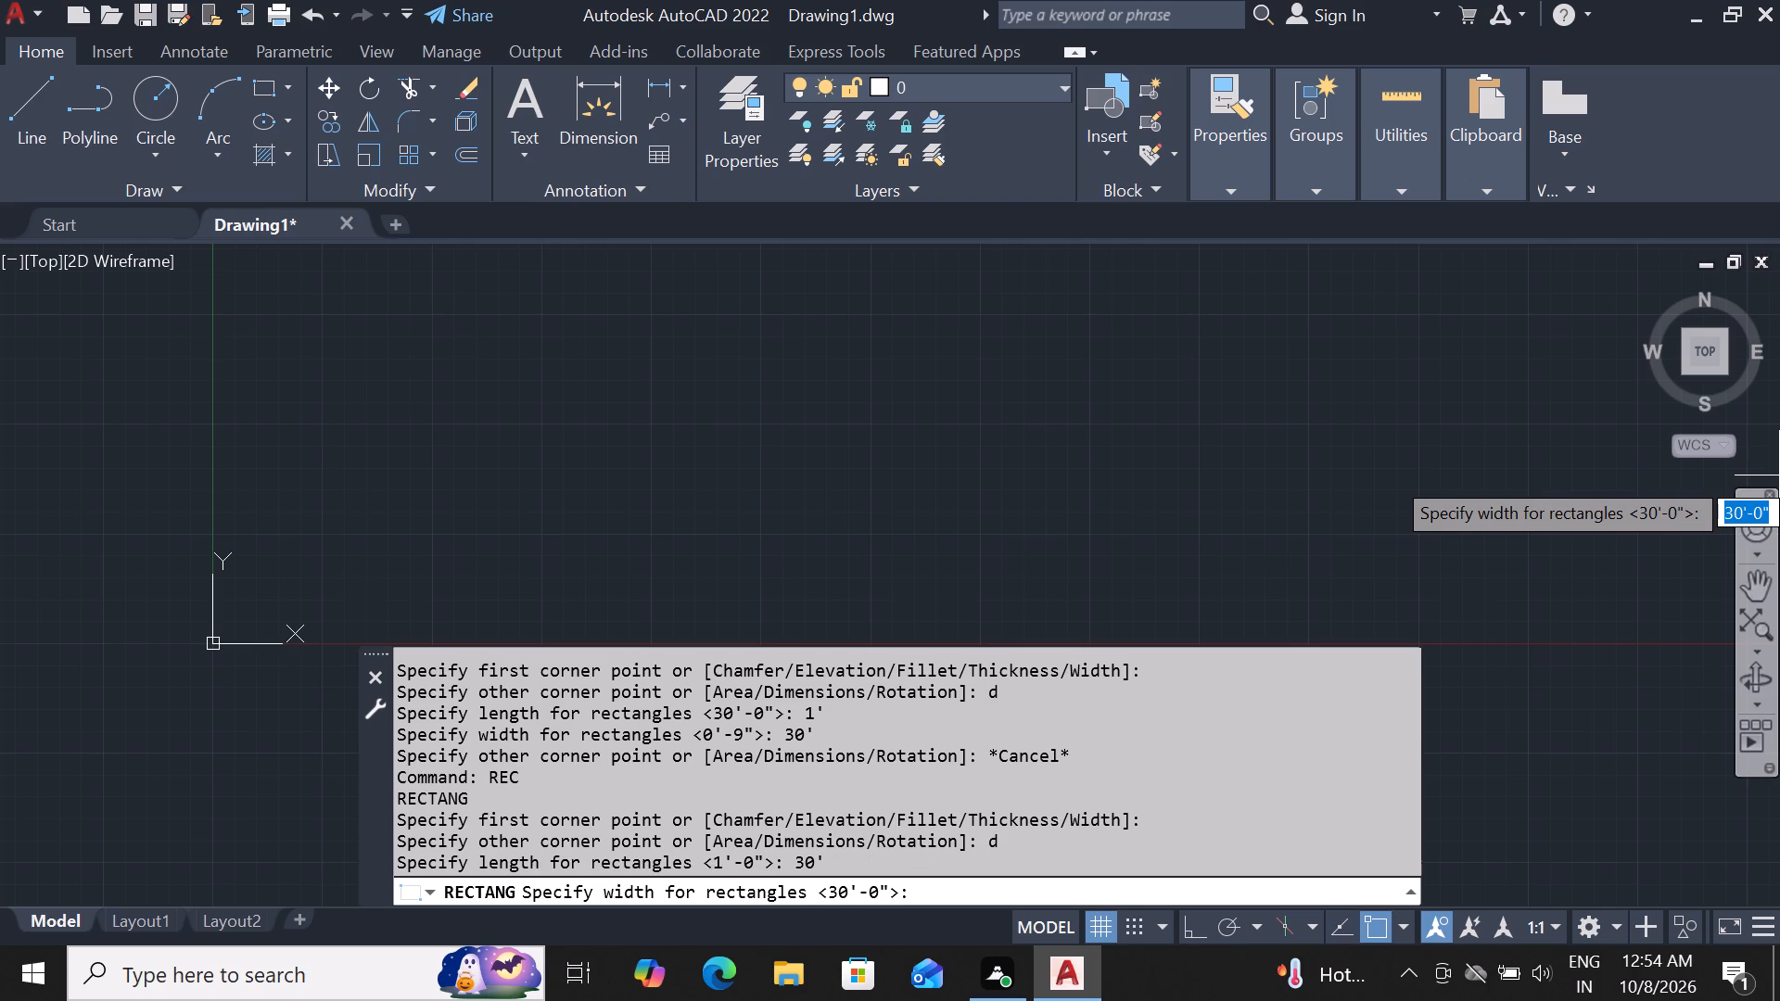
{"action": "type", "text": "1'"}
{"action": "key", "text": "Return"}
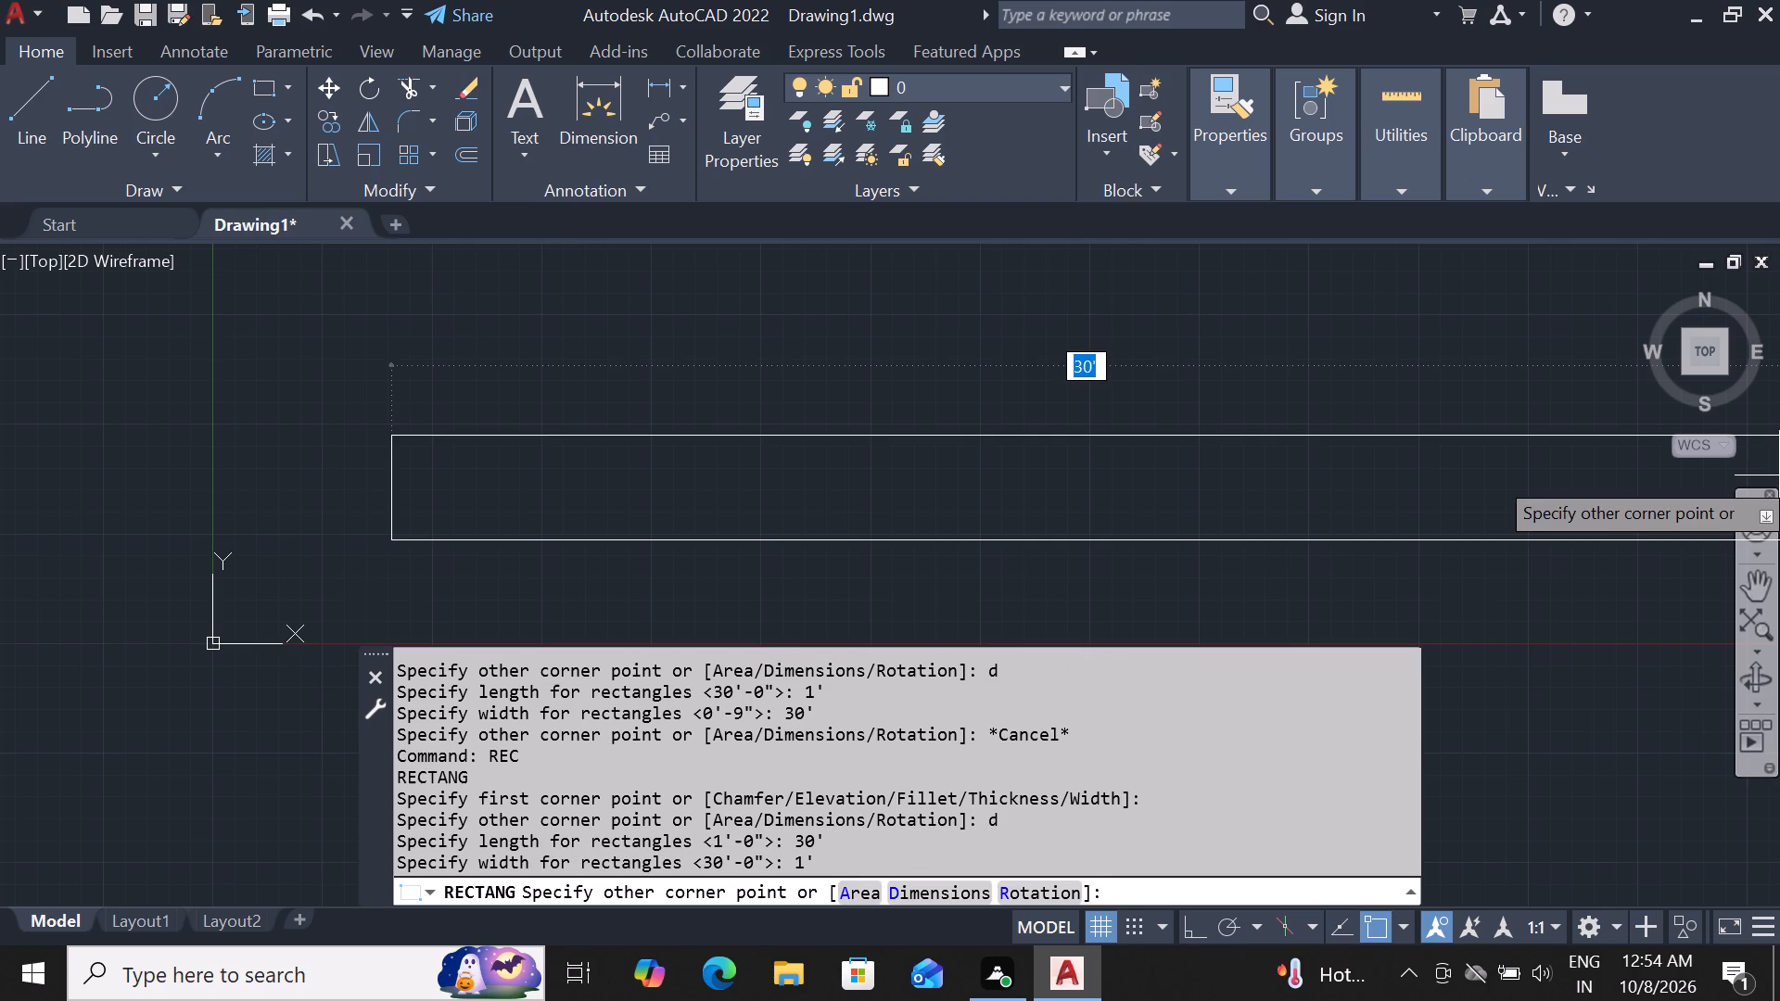
{"action": "left_click", "coordinate": [1779, 475]}
Explode the 30' by 1' rectangle into separate lines.
{"action": "scroll", "coordinate": [1605, 503], "scroll_direction": "down", "scroll_amount": 2}
{"action": "middle_click_drag", "start_coordinate": [1013, 504], "coordinate": [49, 511]}
{"action": "middle_click_drag", "start_coordinate": [102, 479], "coordinate": [191, 475]}
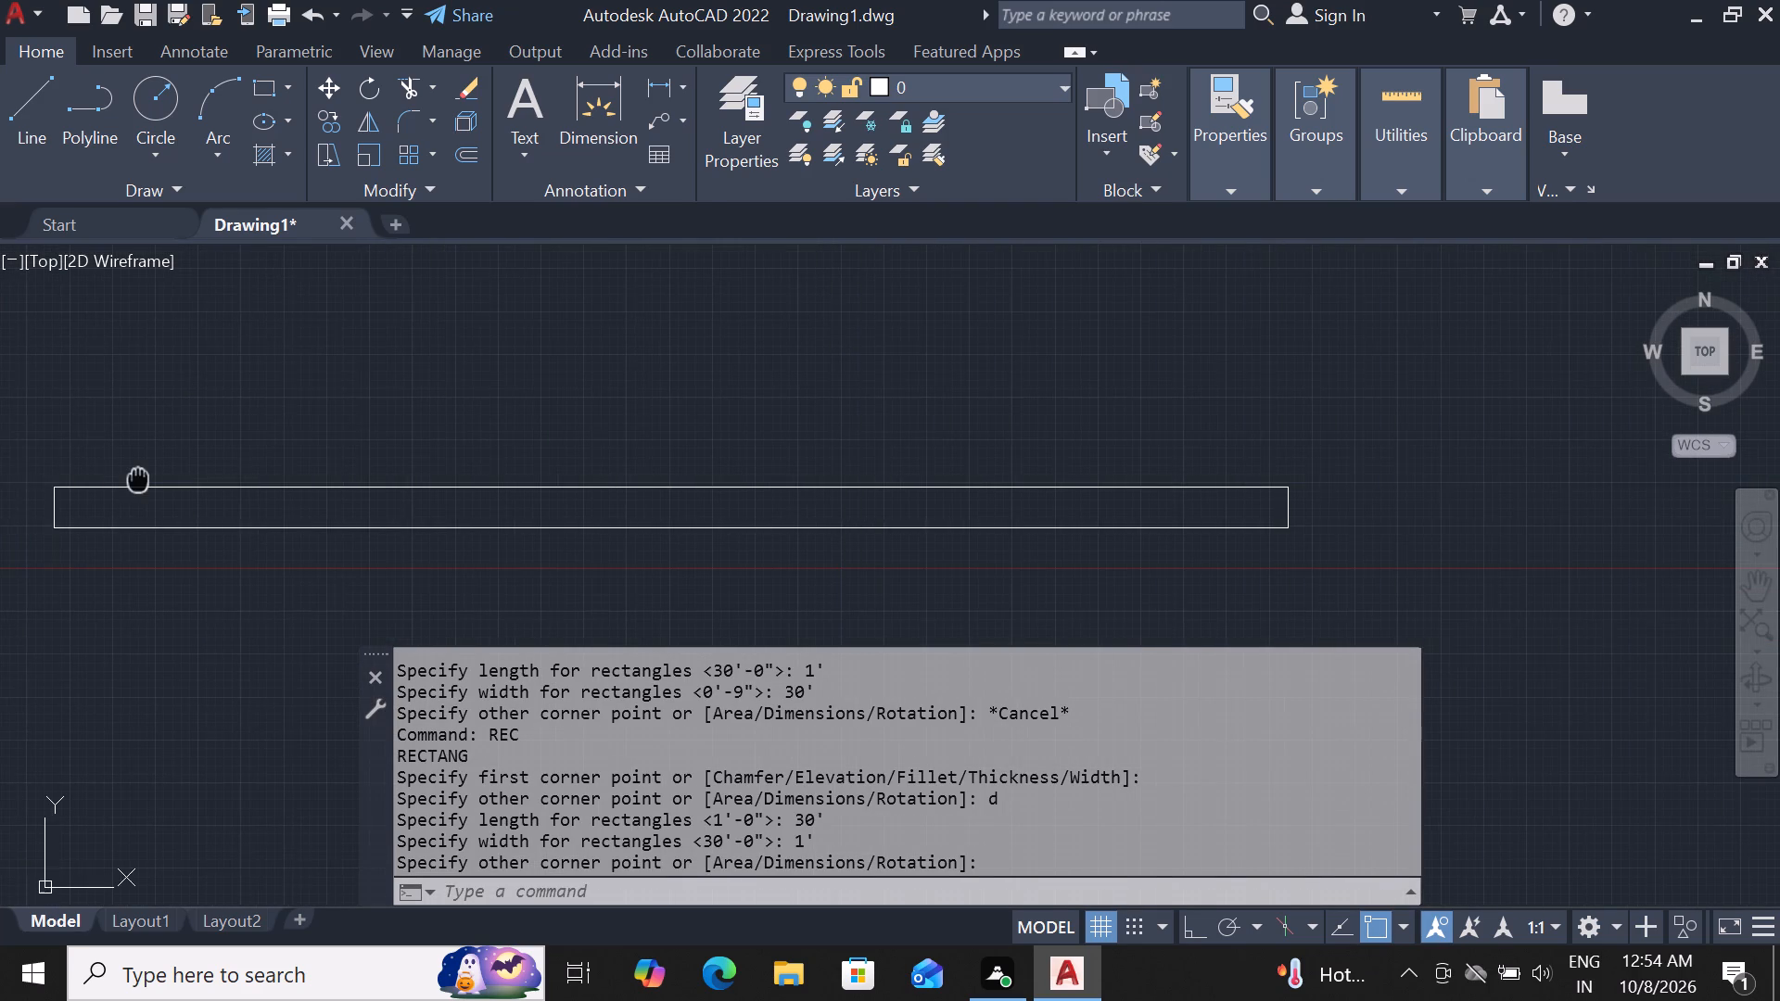
{"action": "middle_click_drag", "start_coordinate": [191, 475], "coordinate": [527, 470]}
{"action": "left_click", "coordinate": [572, 481]}
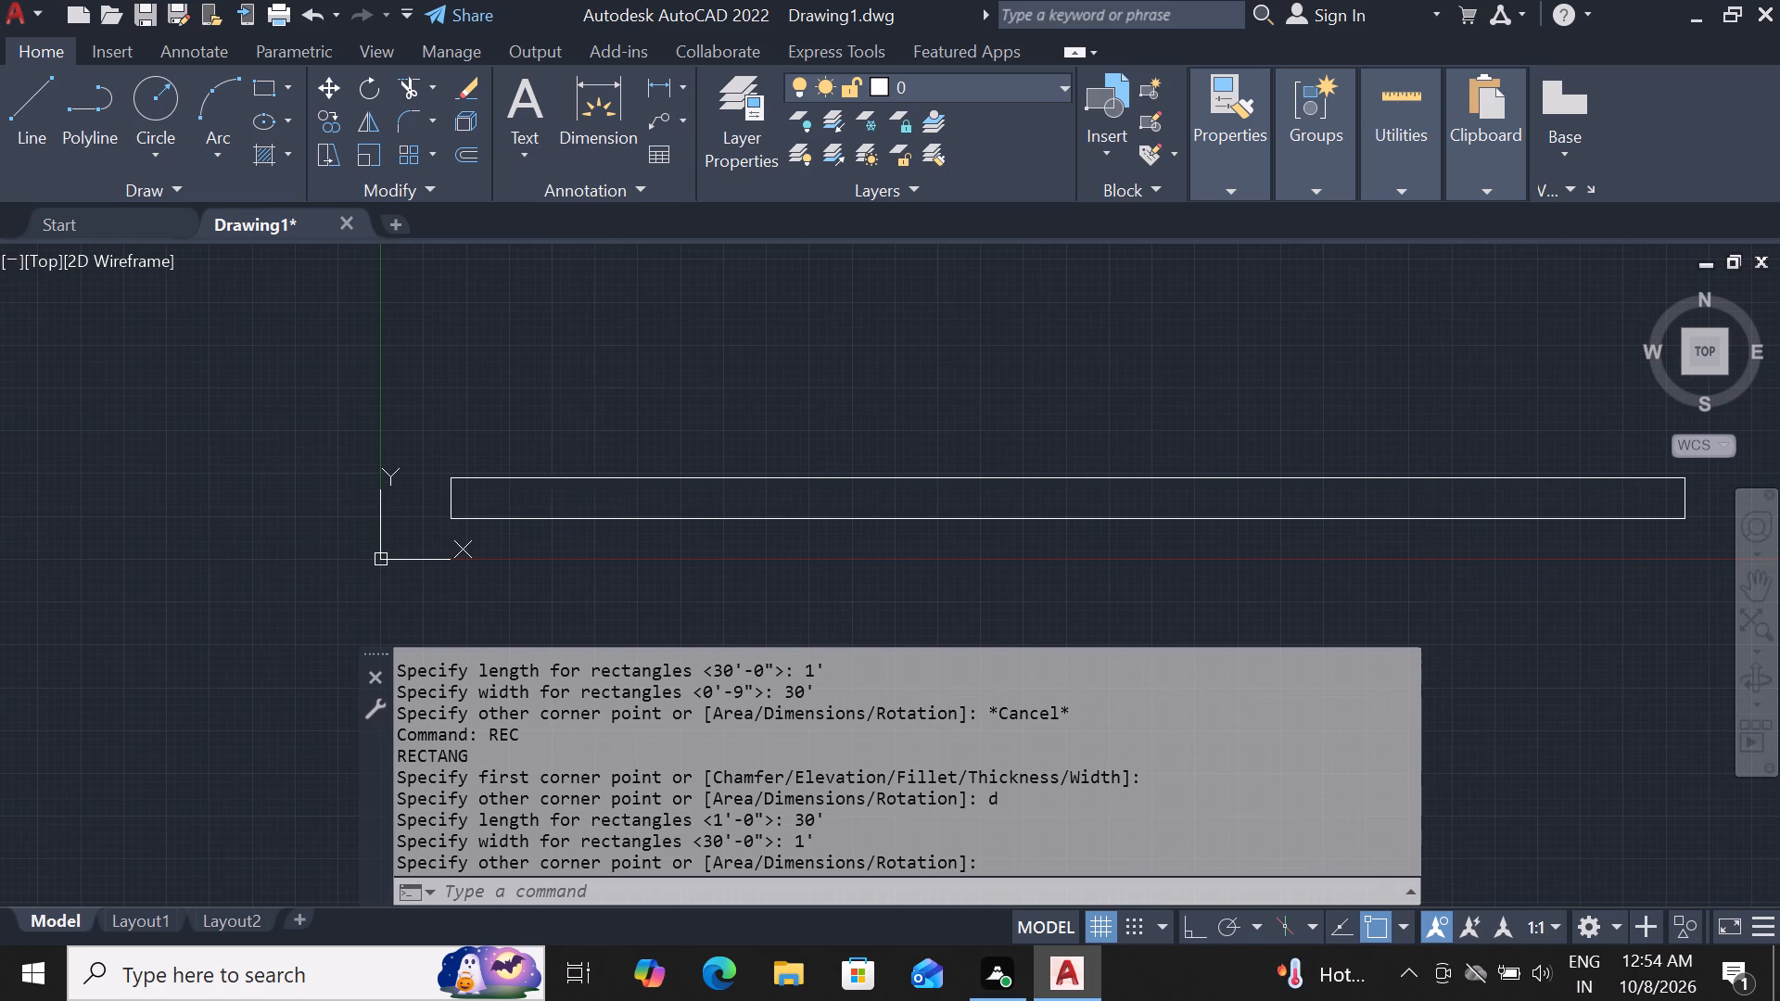
{"action": "type", "text": "x"}
{"action": "key", "text": "space"}
{"action": "key", "text": "space"}
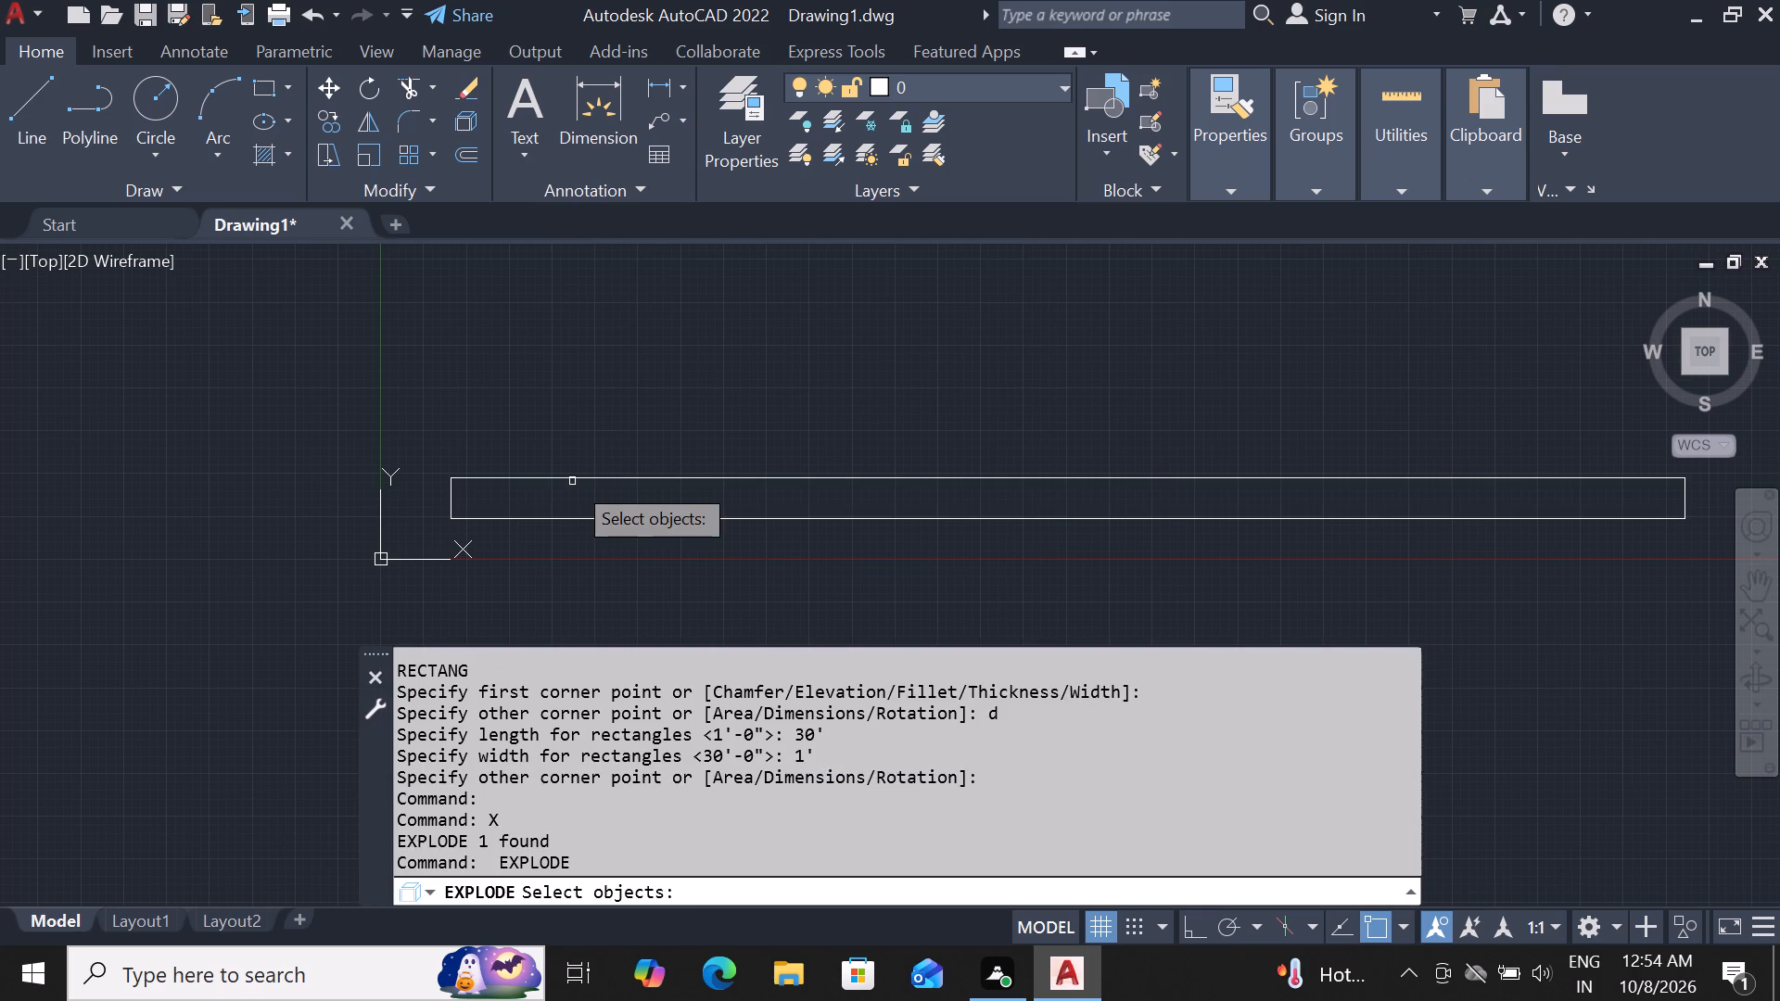
{"action": "key", "text": "Escape"}
Offset the exploded rectangle's top line upward by 6".
{"action": "left_click", "coordinate": [613, 477]}
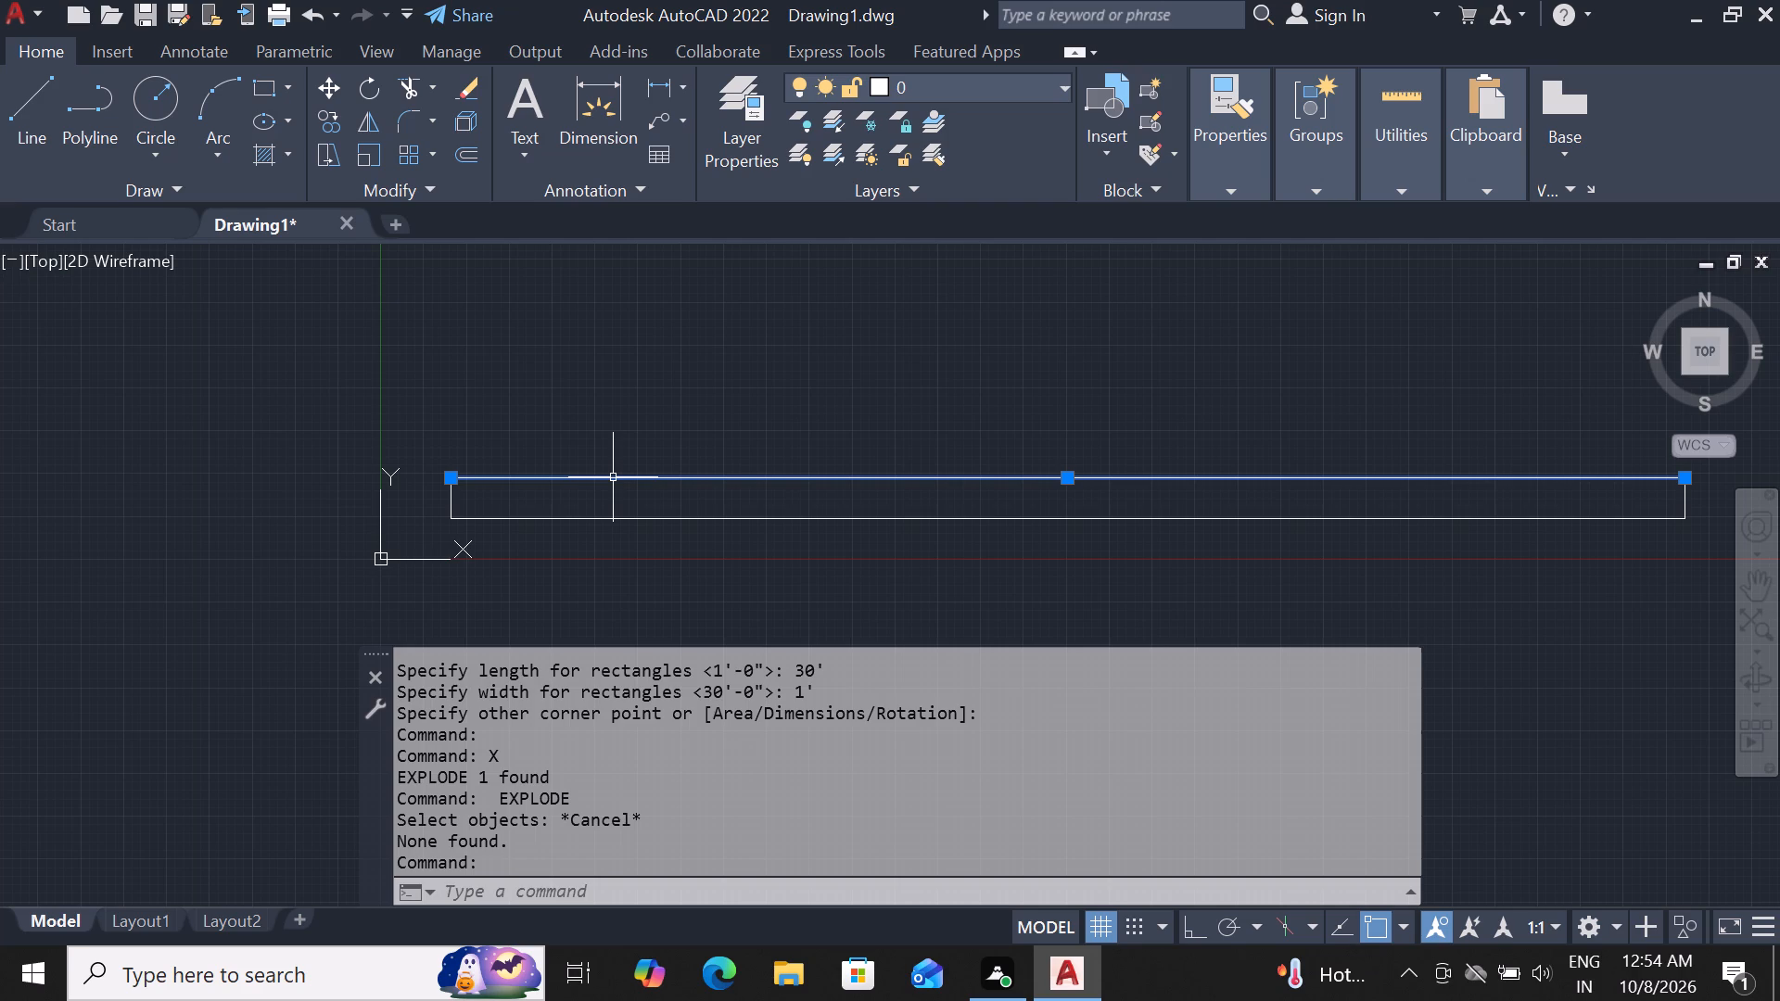
{"action": "key", "text": "o"}
{"action": "type", "text": "f"}
{"action": "key", "text": "space"}
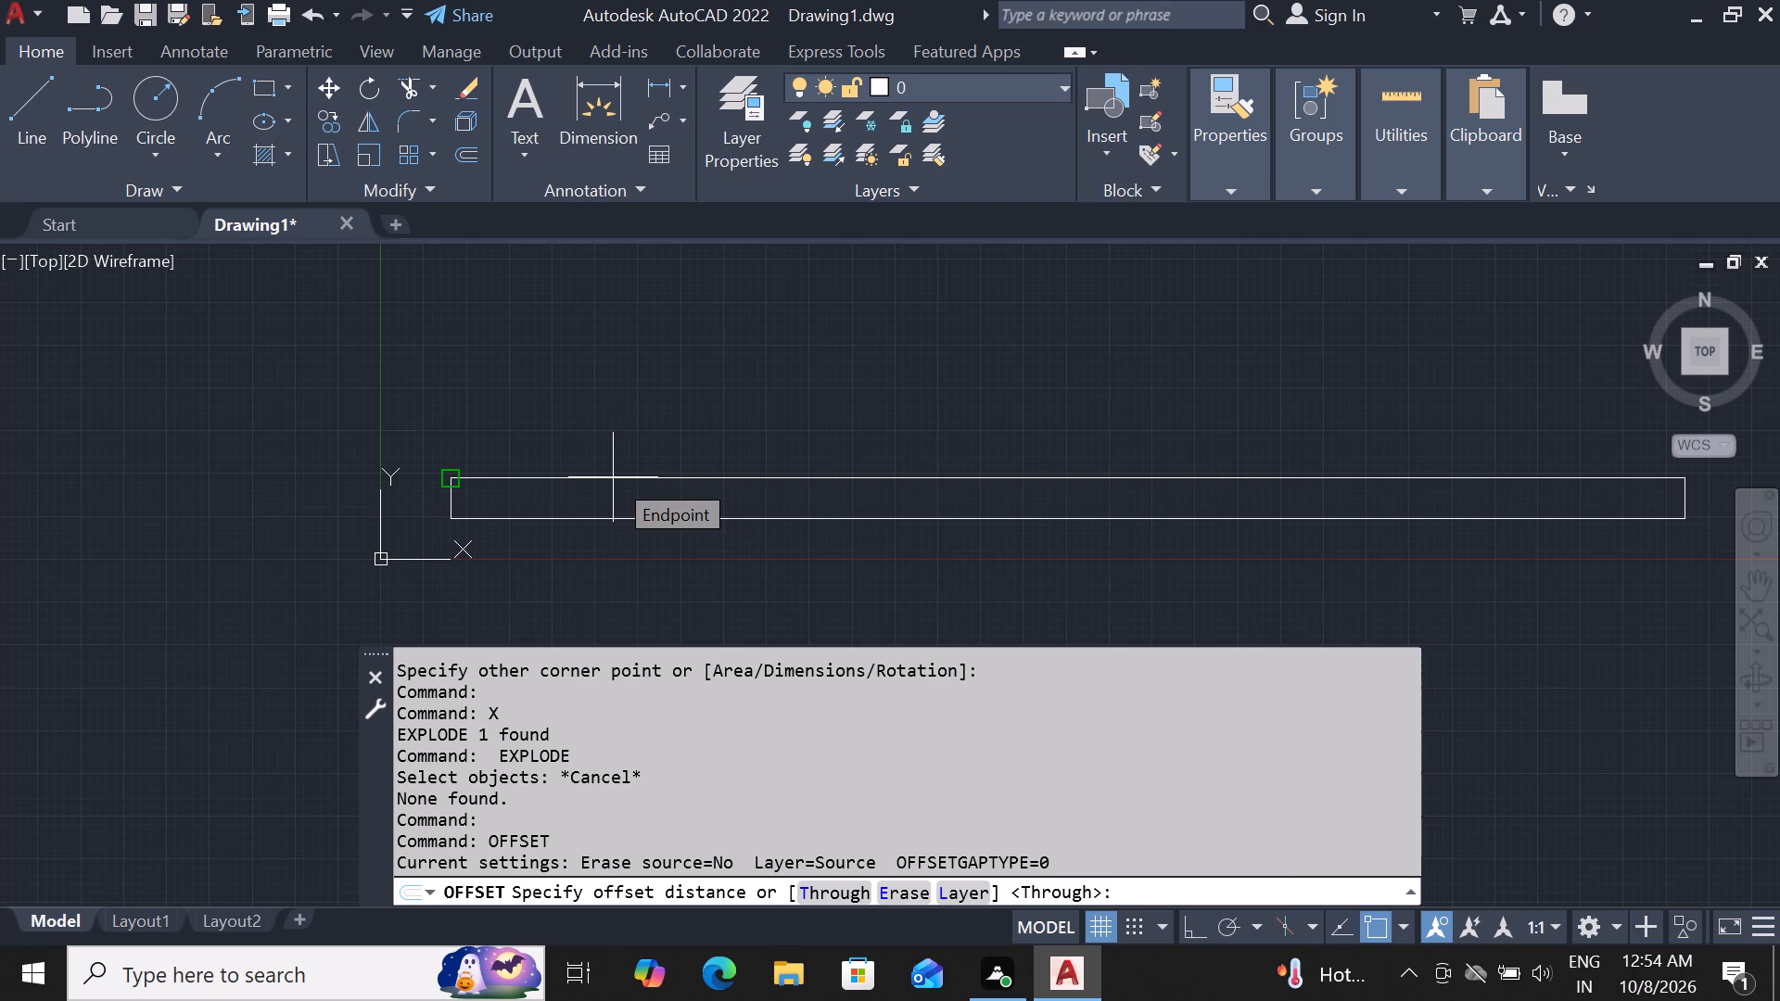
{"action": "key", "text": "6"}
{"action": "key", "text": "shift+quotedbl"}
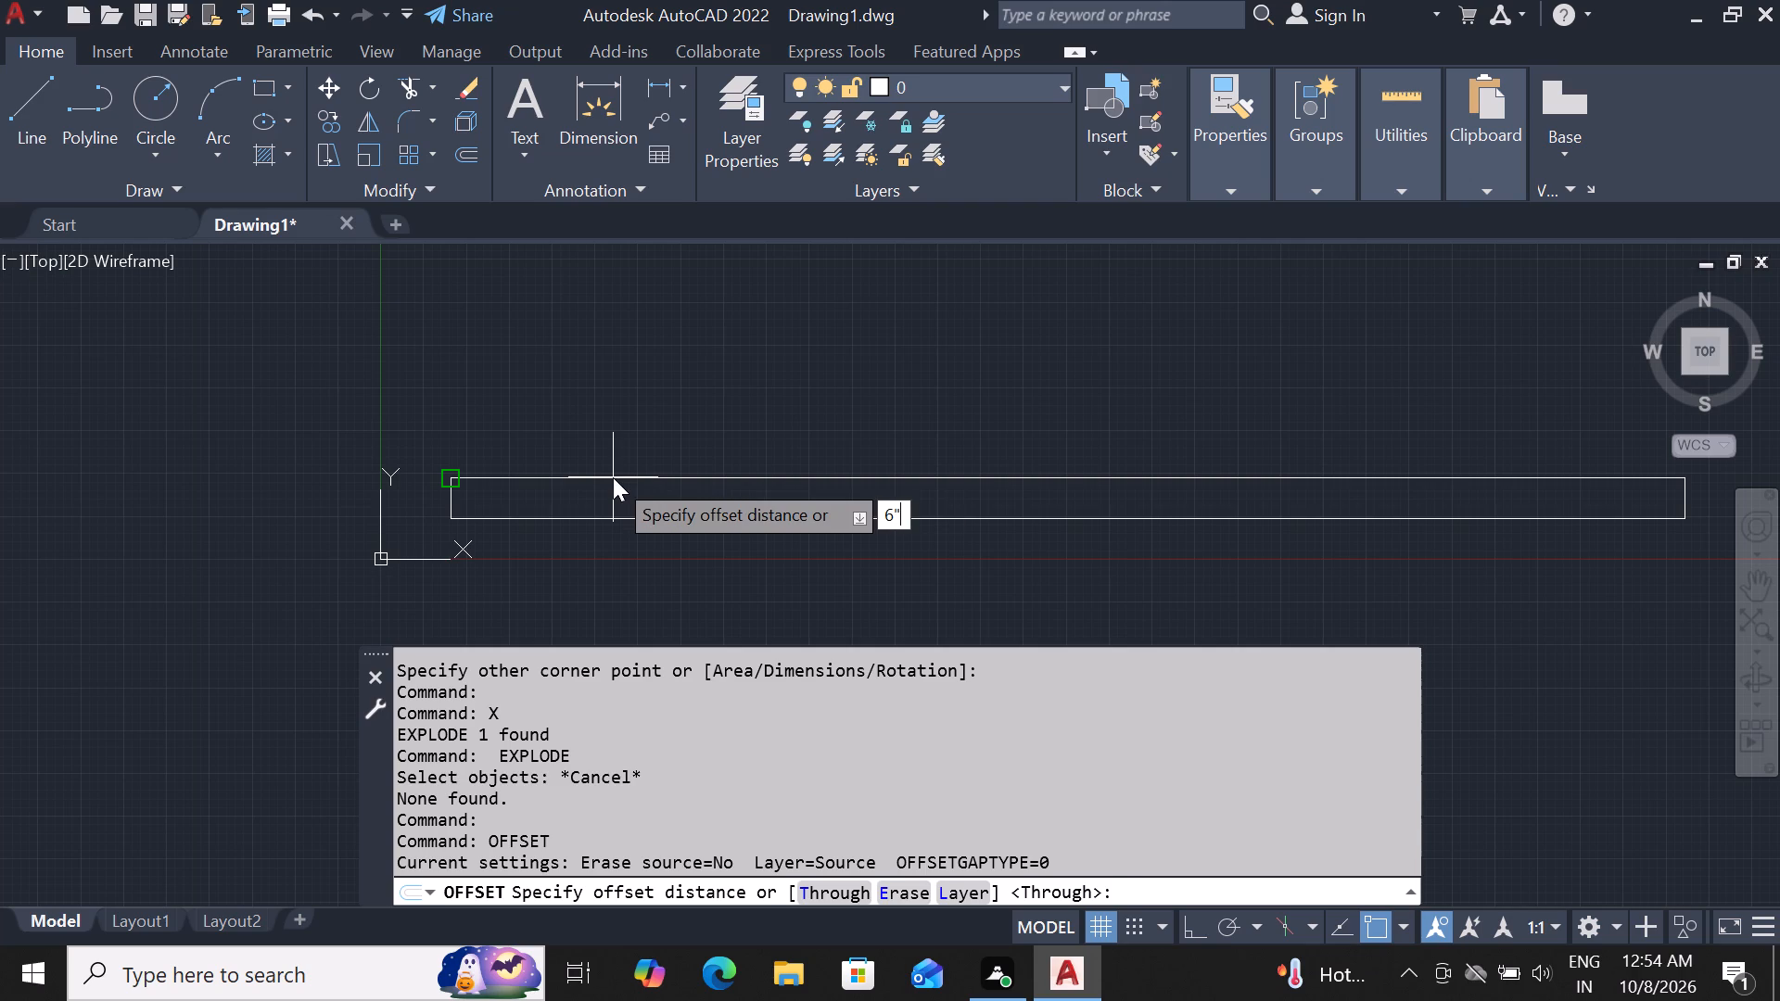
{"action": "key", "text": "Return"}
{"action": "left_click", "coordinate": [660, 414]}
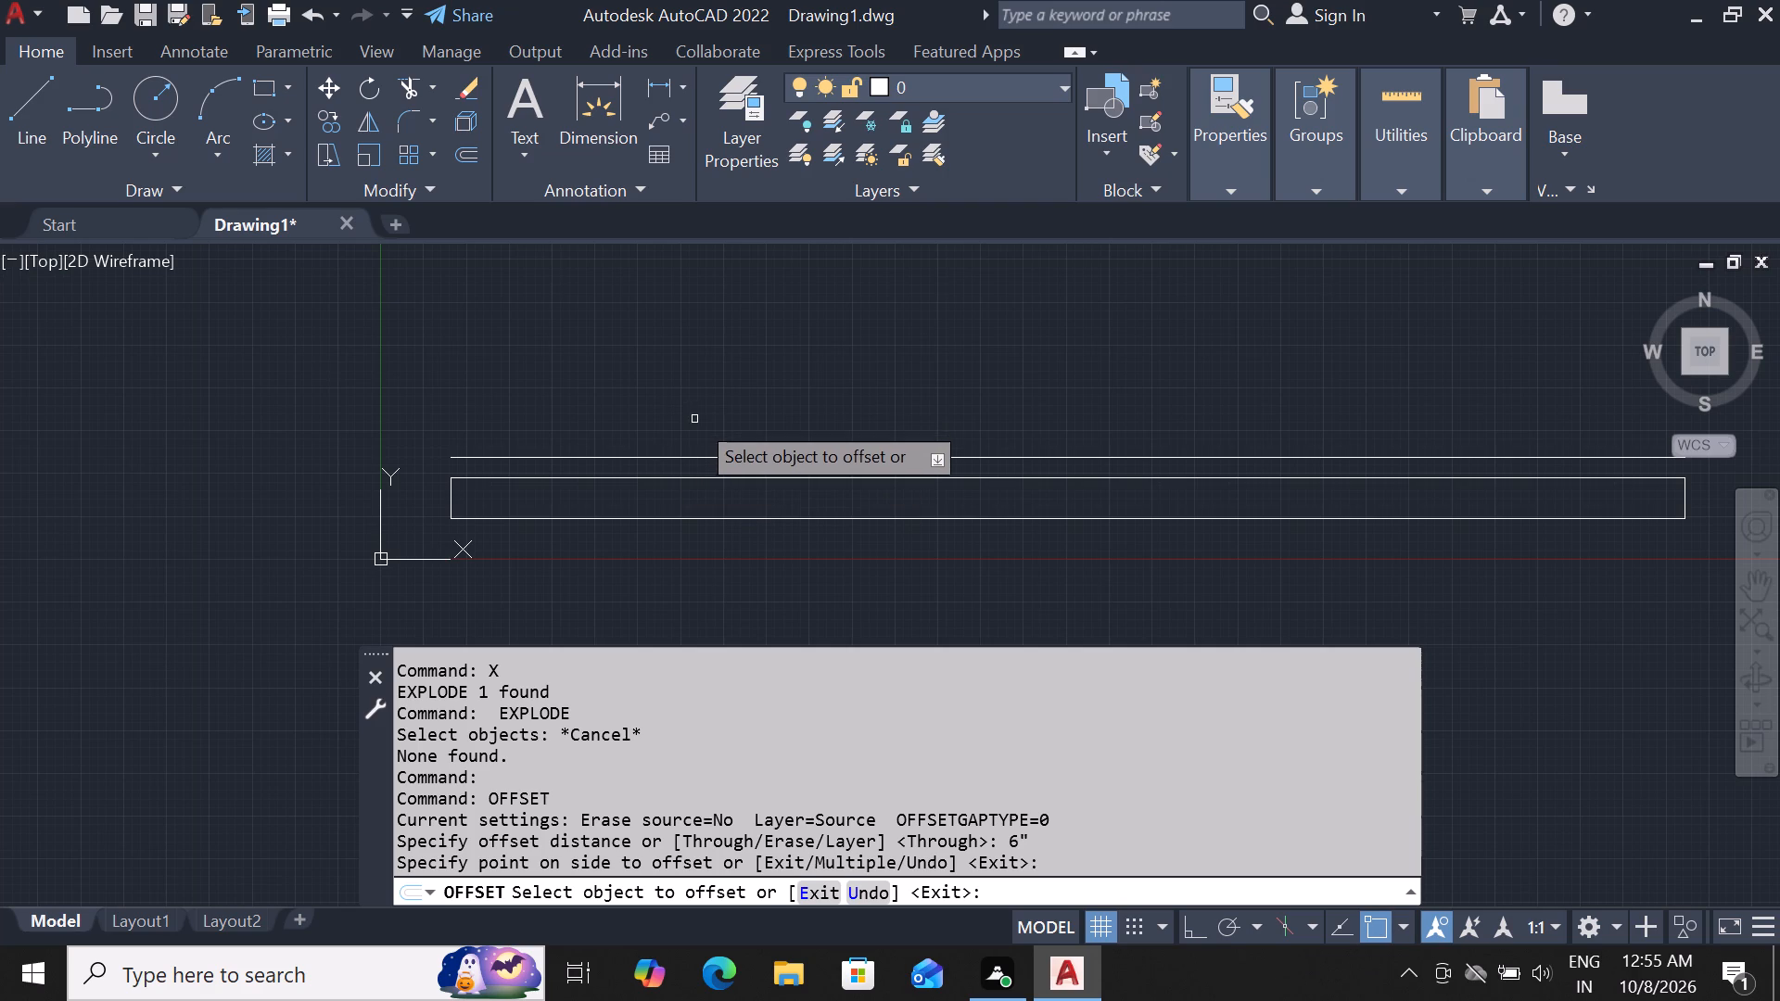
{"action": "key", "text": "Escape"}
Offset the single line above the rectangle upward by 10'.
{"action": "scroll", "coordinate": [778, 418], "scroll_direction": "down", "scroll_amount": 1}
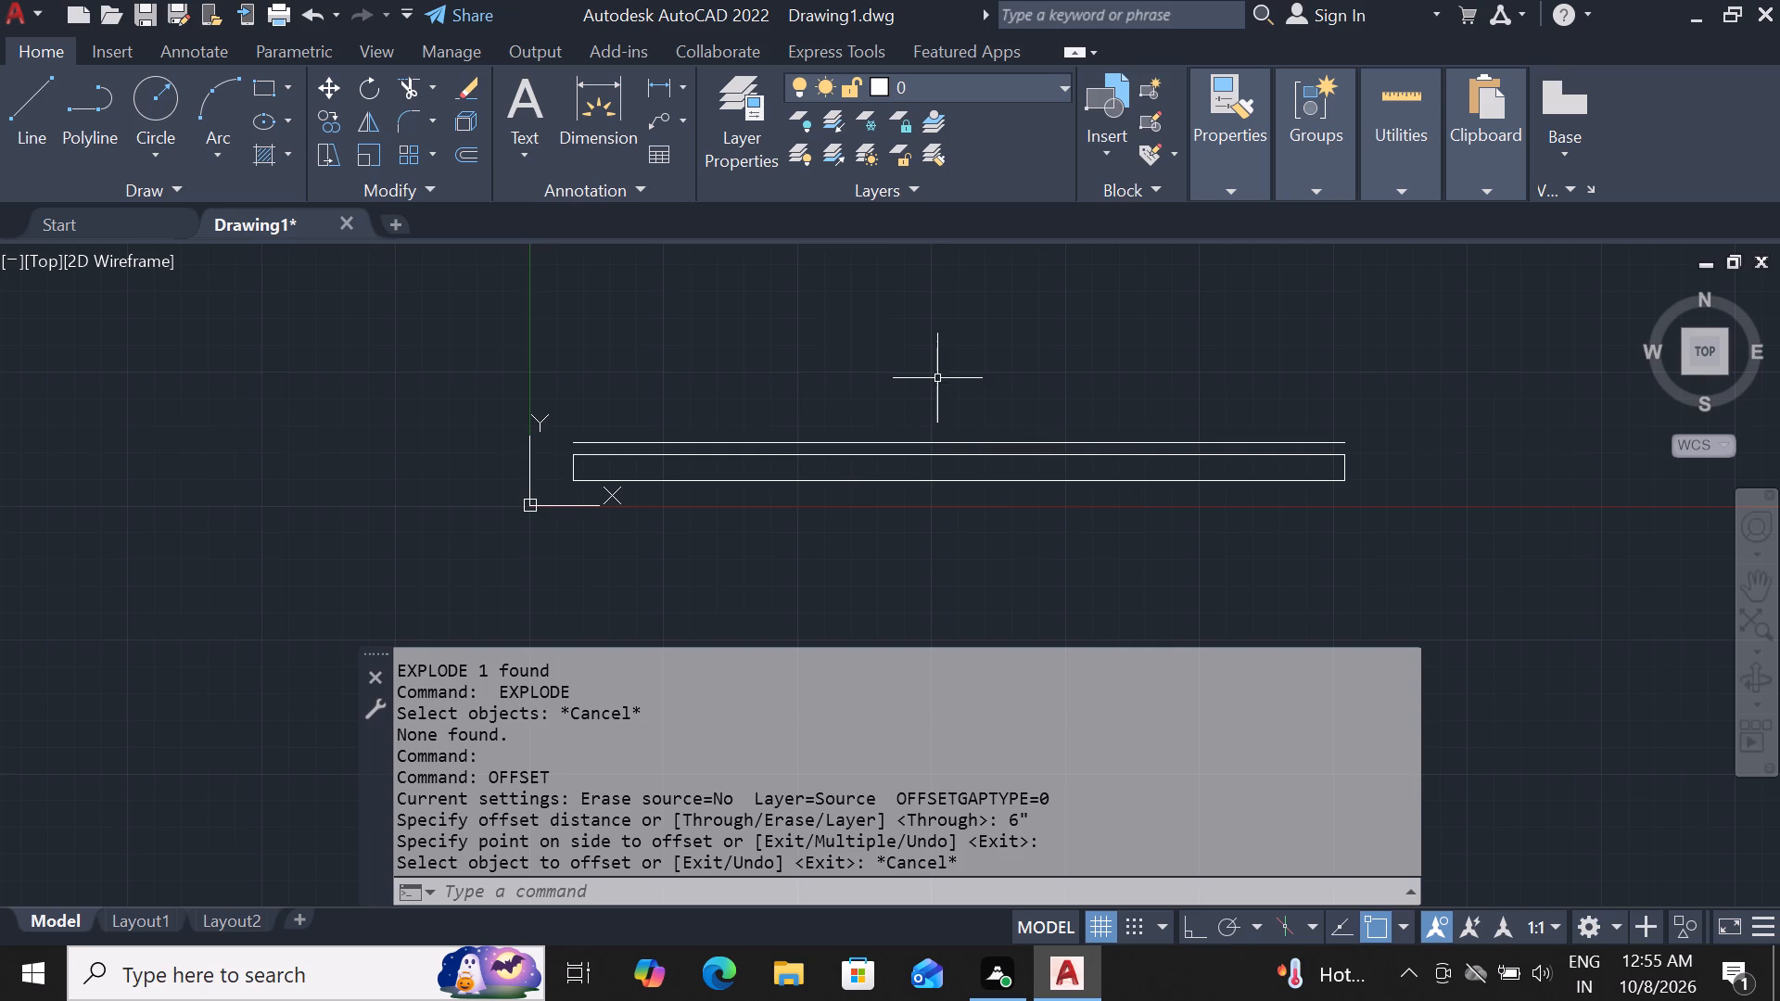
{"action": "scroll", "coordinate": [937, 378], "scroll_direction": "up", "scroll_amount": 1}
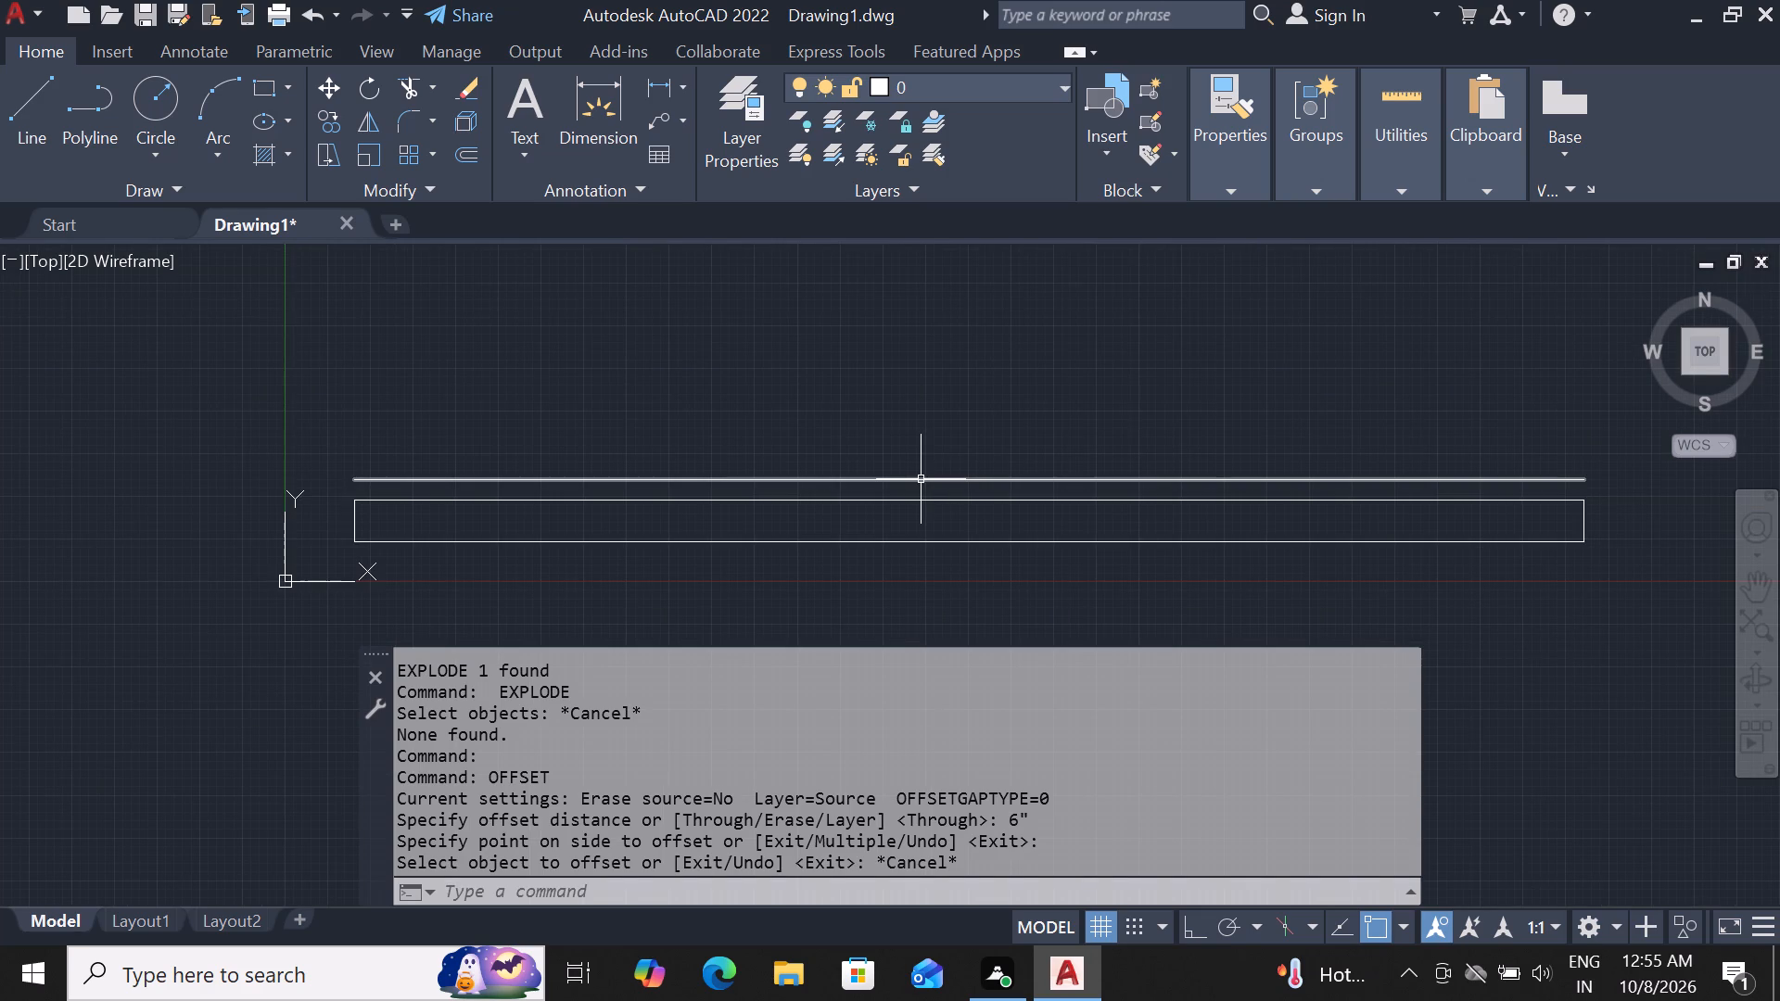
{"action": "left_click", "coordinate": [921, 479]}
{"action": "key", "text": "o"}
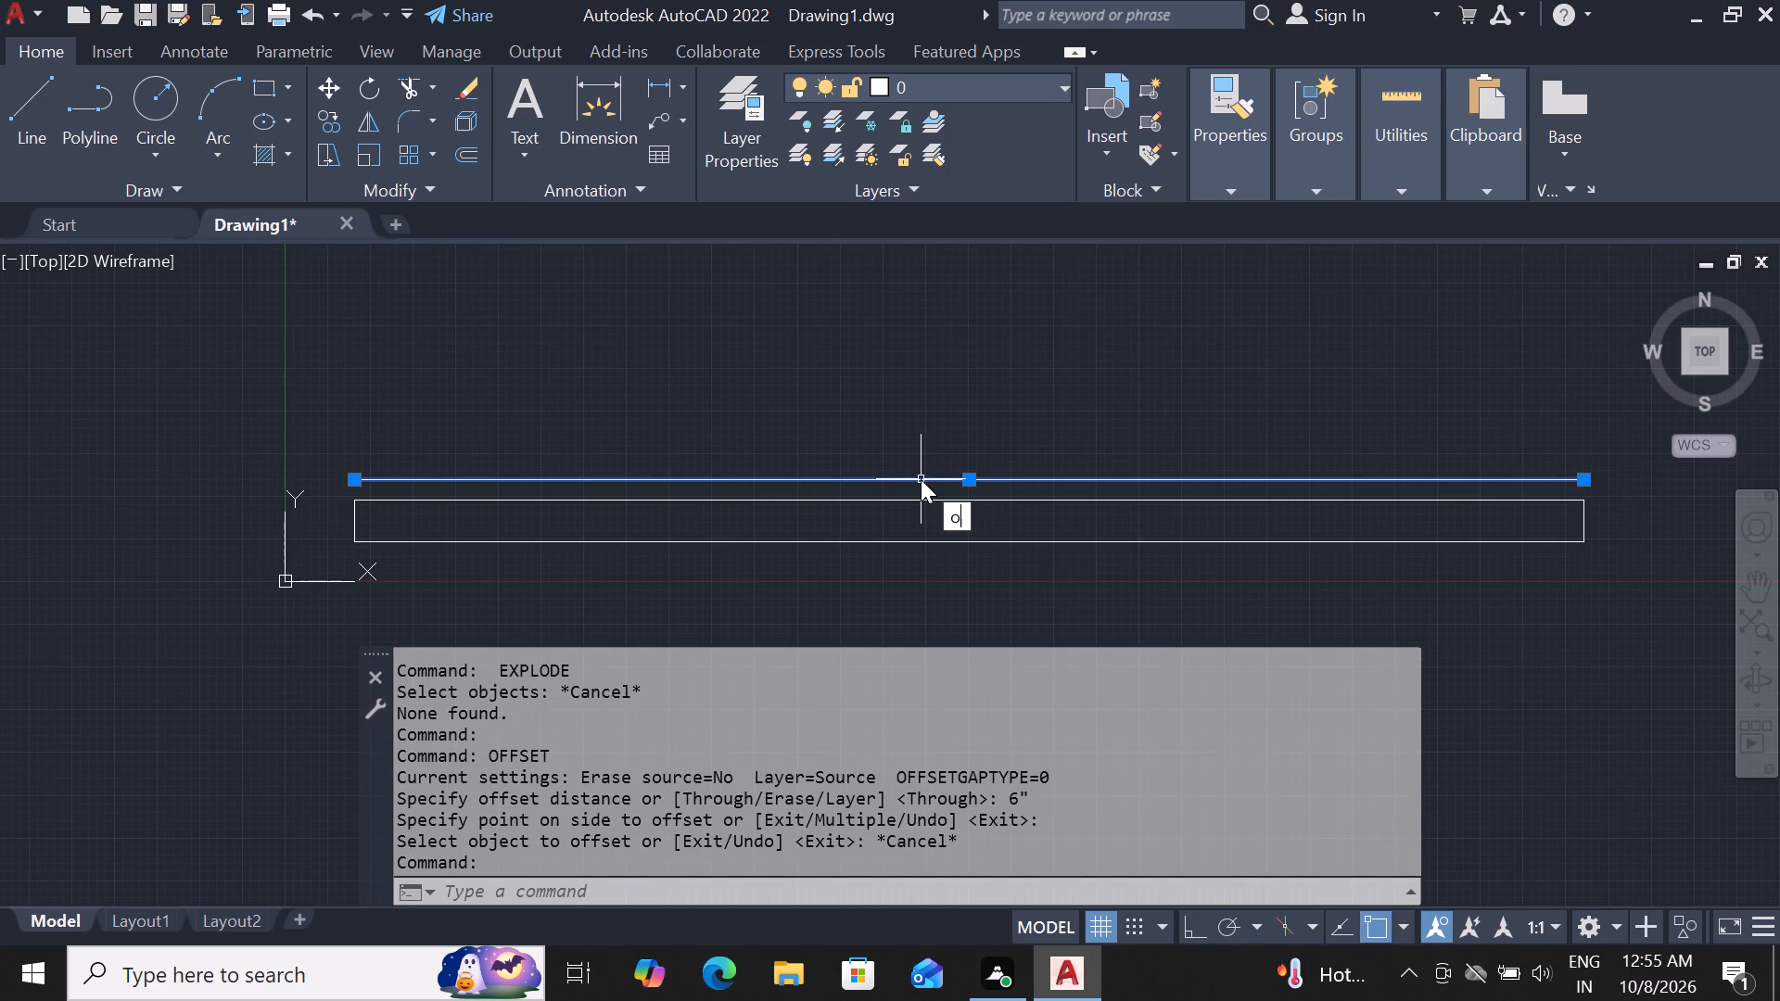
{"action": "type", "text": "f 10'"}
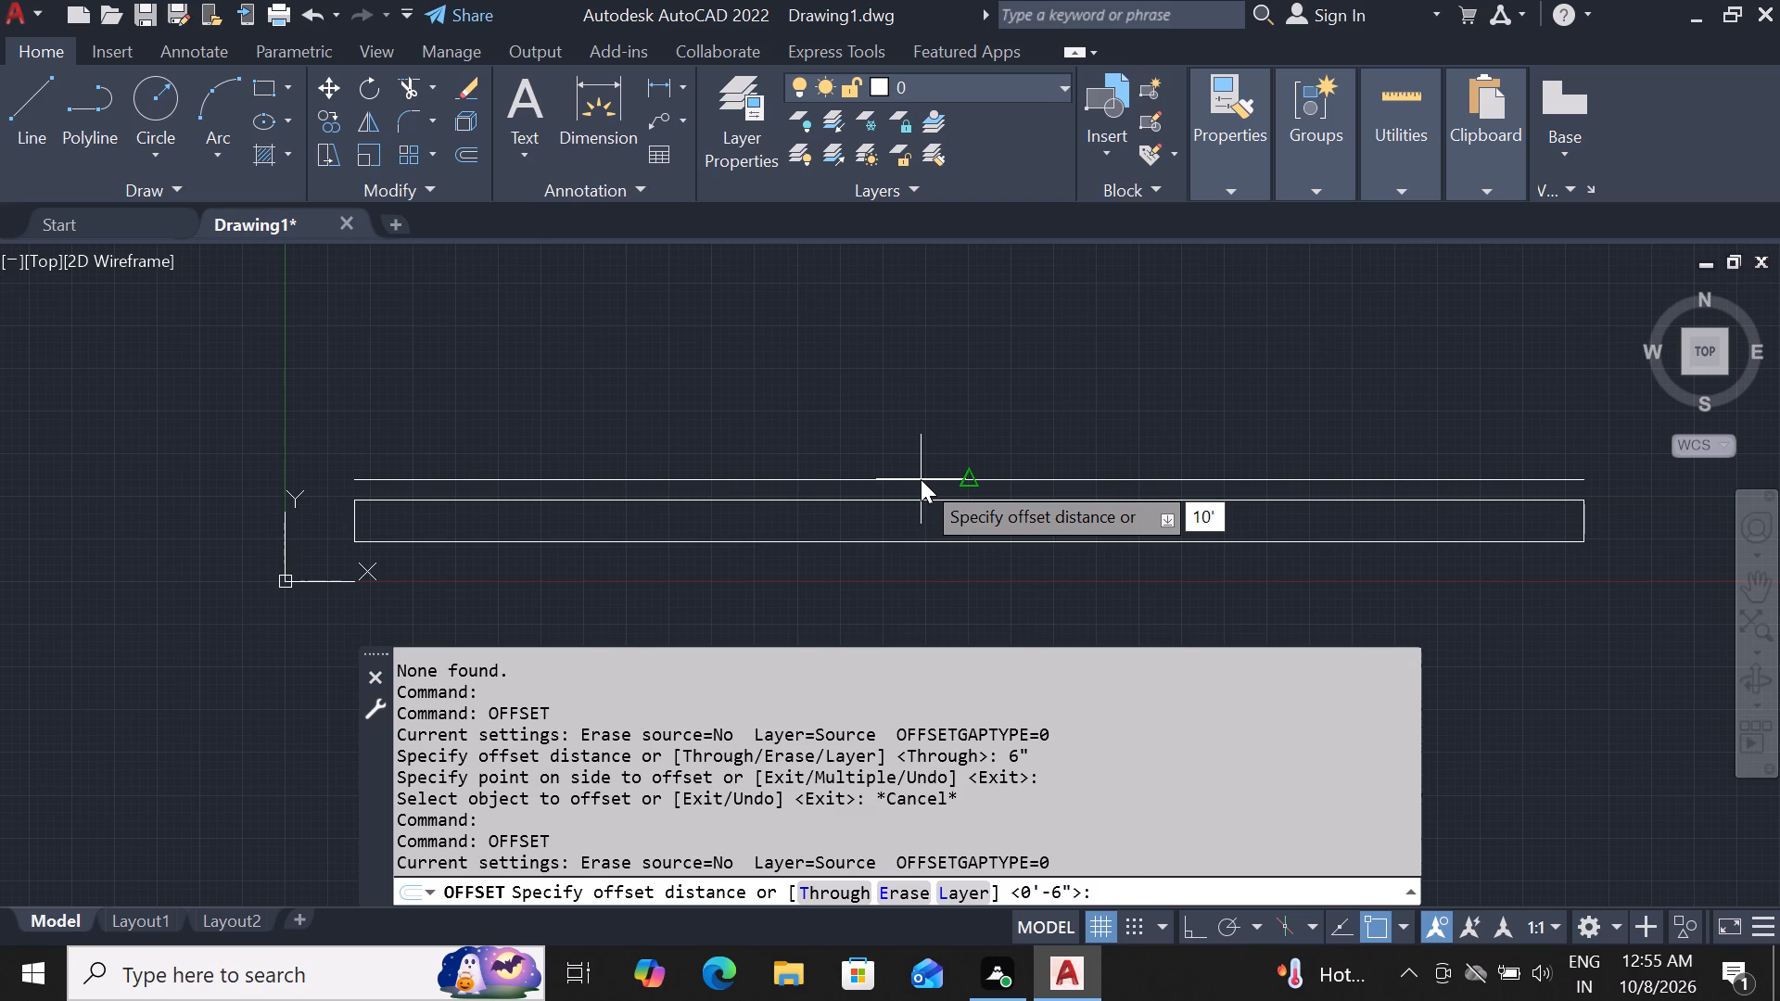
{"action": "key", "text": "Return"}
{"action": "left_click", "coordinate": [931, 386]}
{"action": "scroll", "coordinate": [934, 452], "scroll_direction": "down", "scroll_amount": 4}
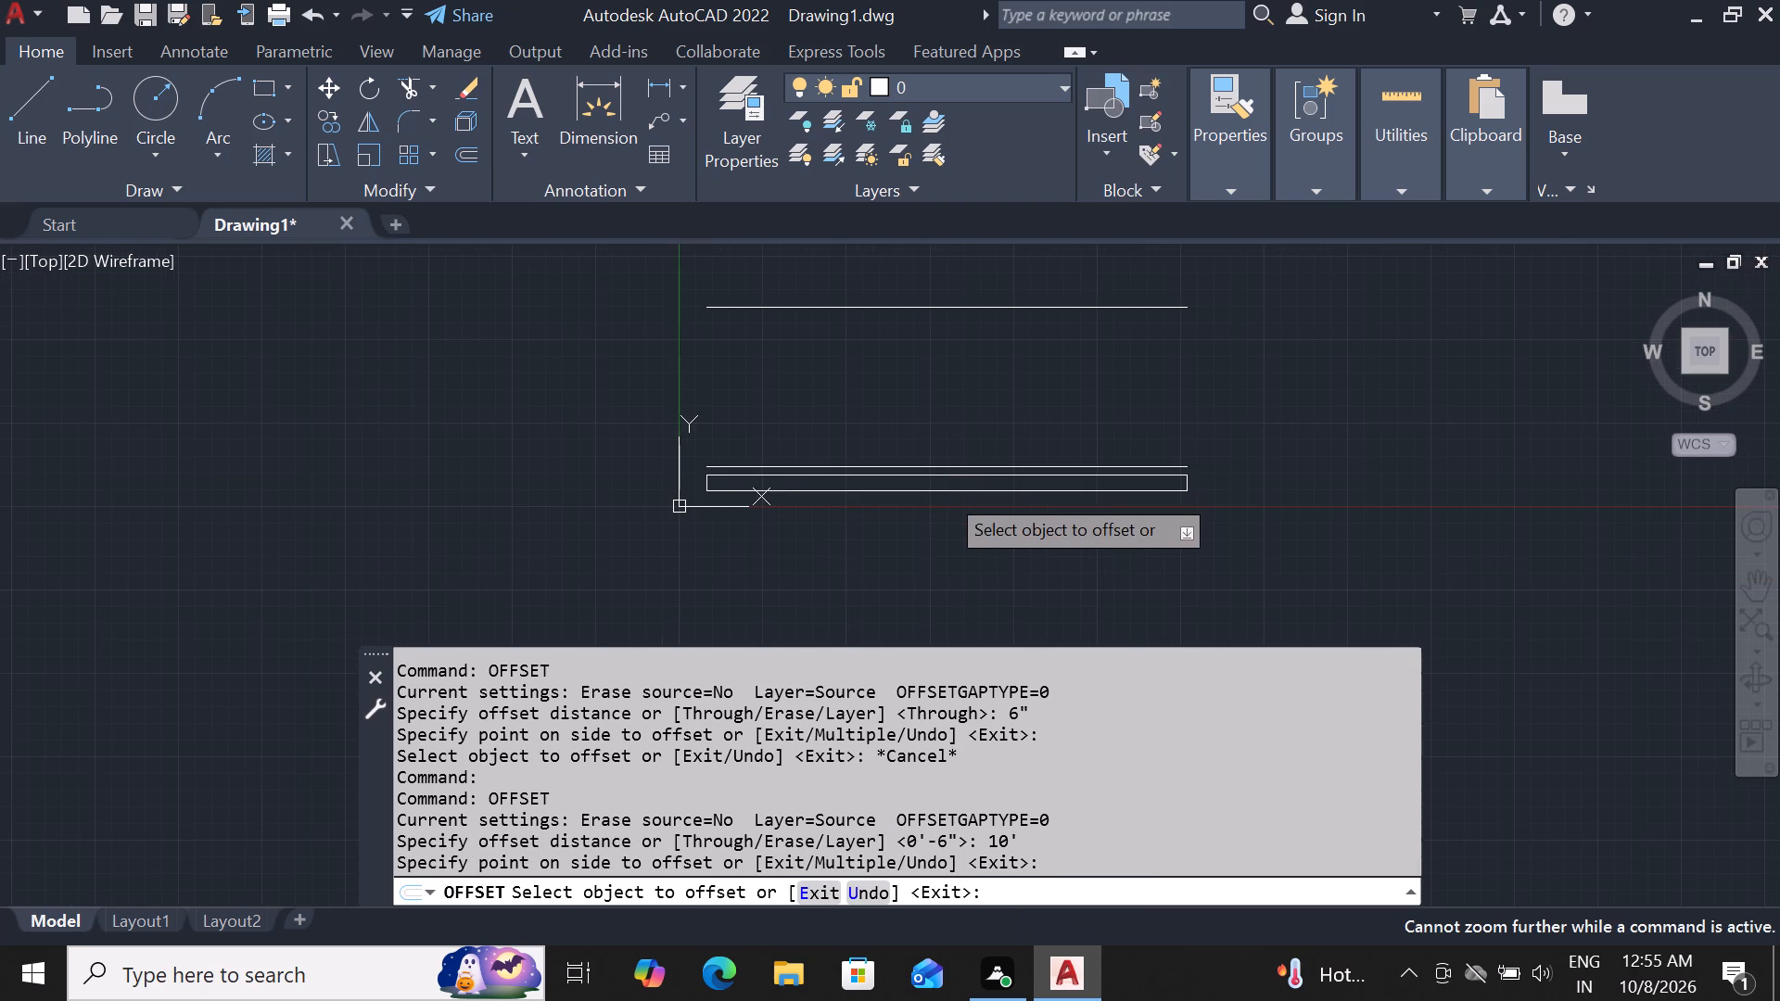
Offset the uppermost horizontal line upward by 6".
{"action": "scroll", "coordinate": [947, 294], "scroll_direction": "up", "scroll_amount": 2}
{"action": "key", "text": "Escape"}
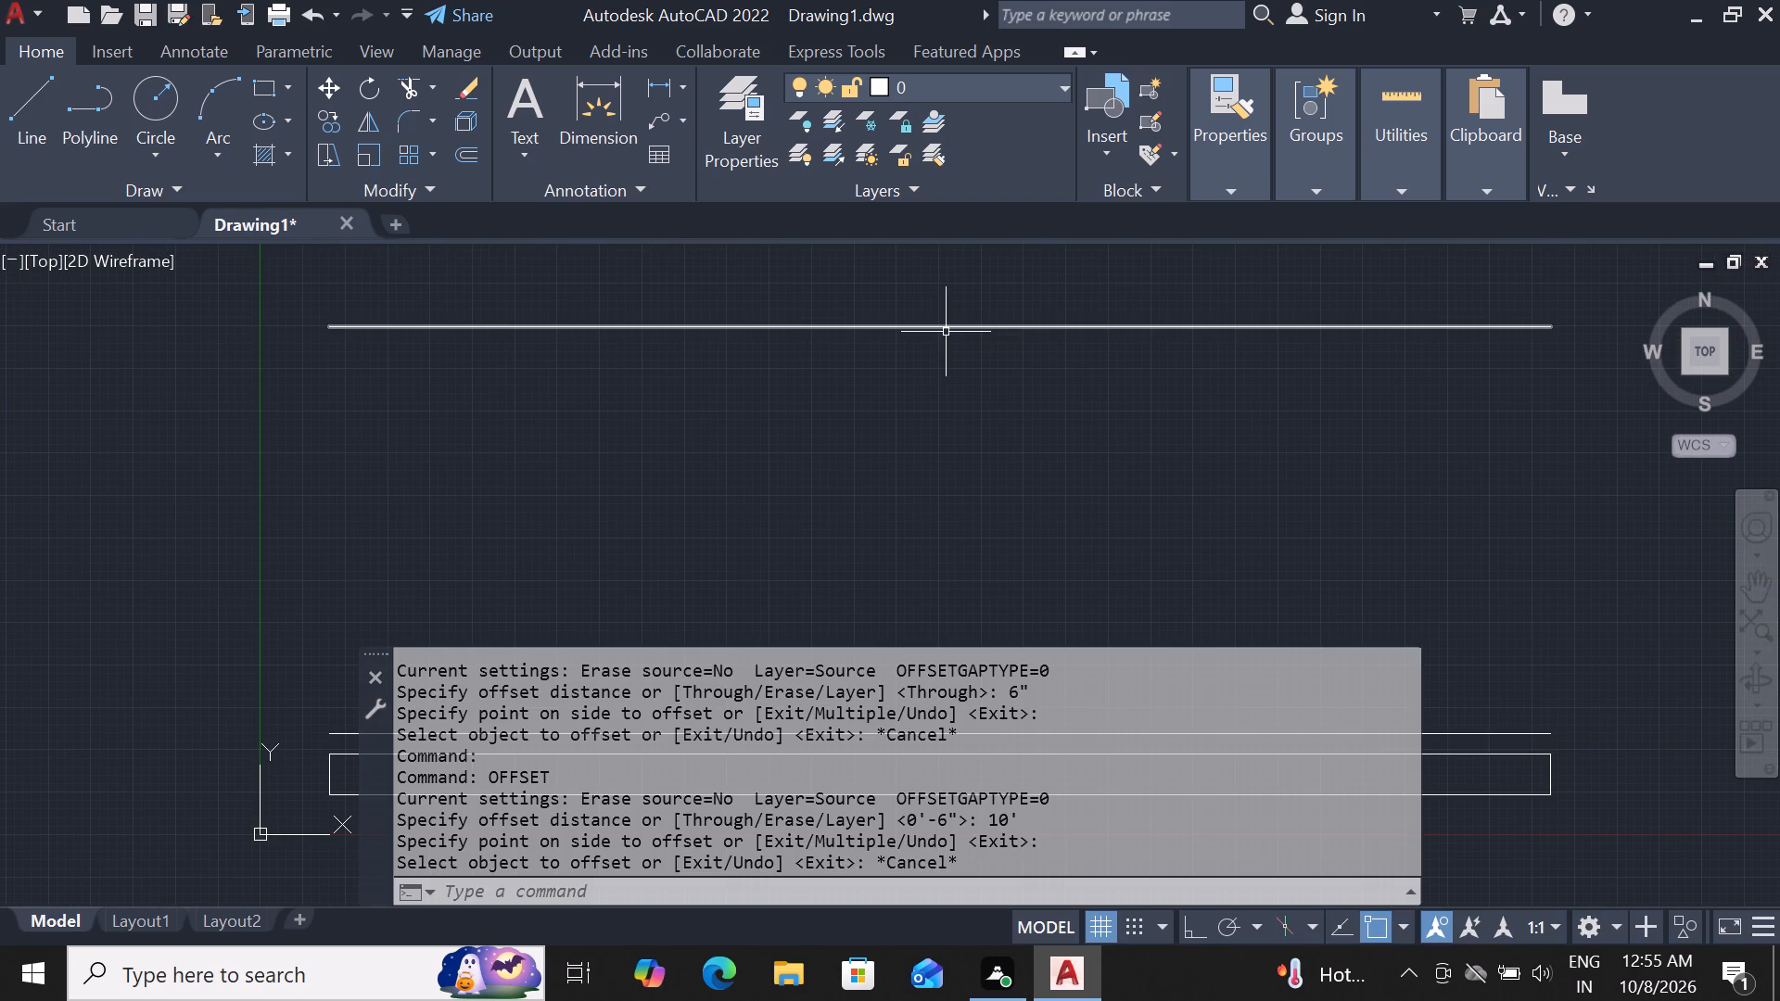
{"action": "left_click", "coordinate": [952, 326]}
{"action": "key", "text": "o"}
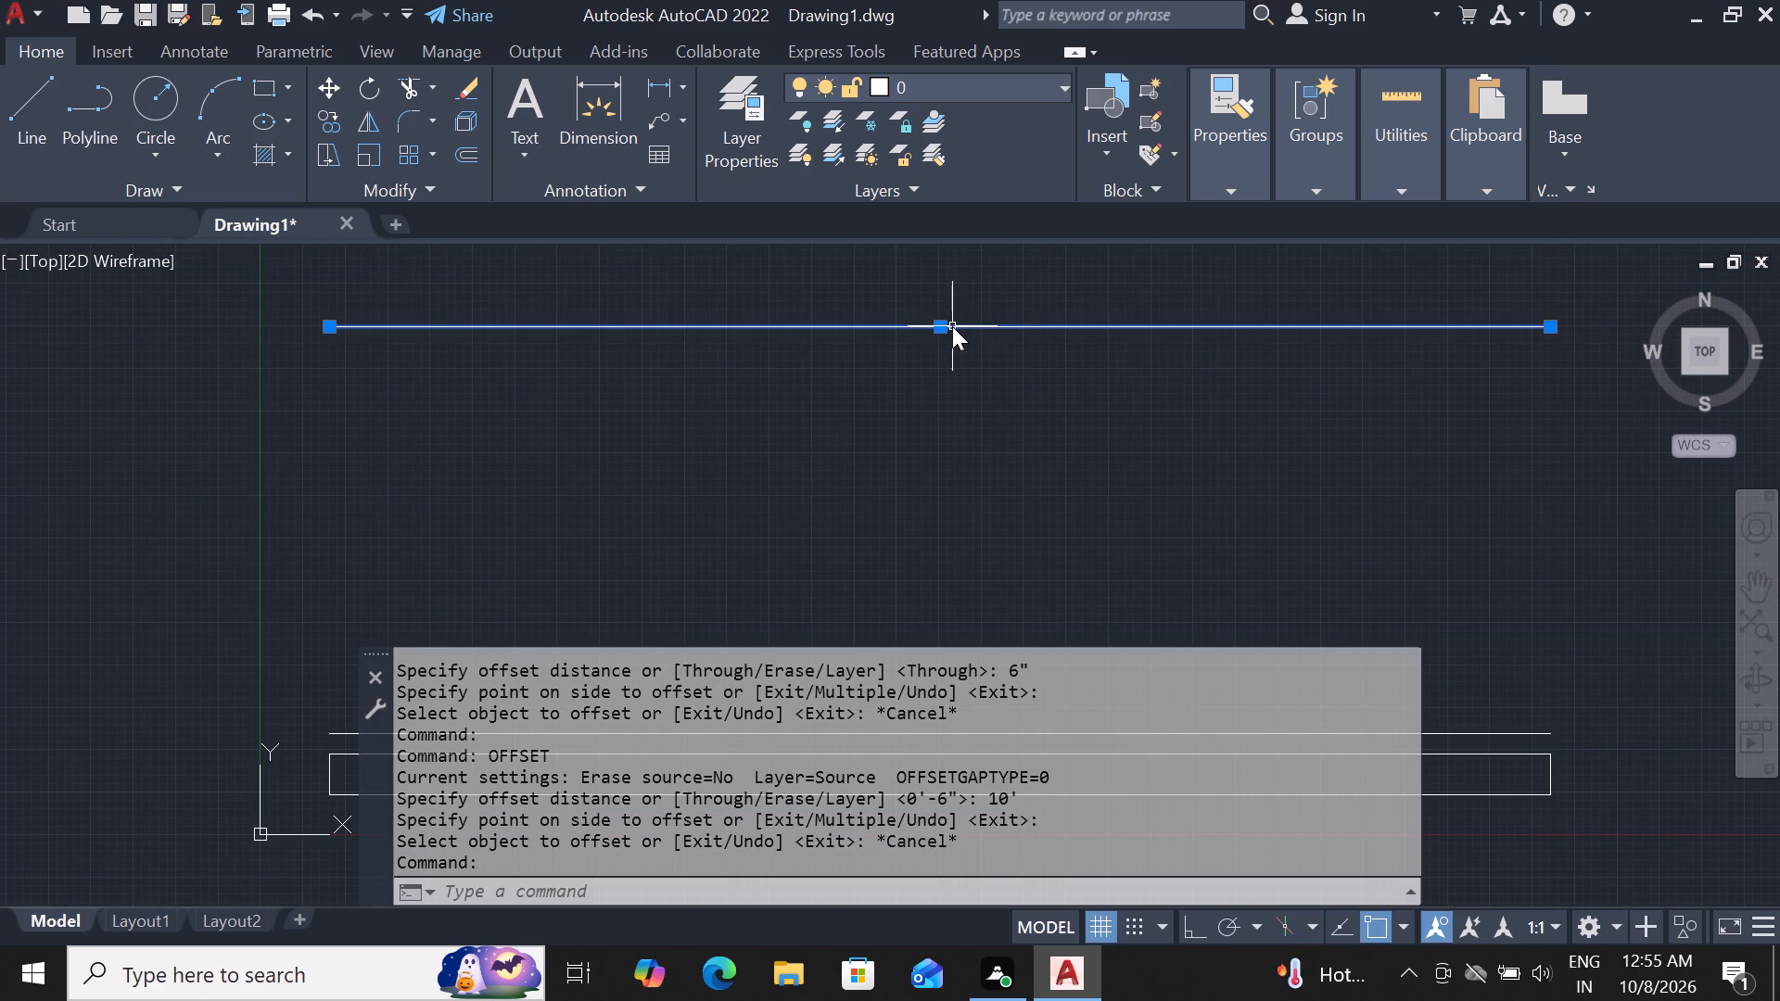
{"action": "type", "text": "f 6"}
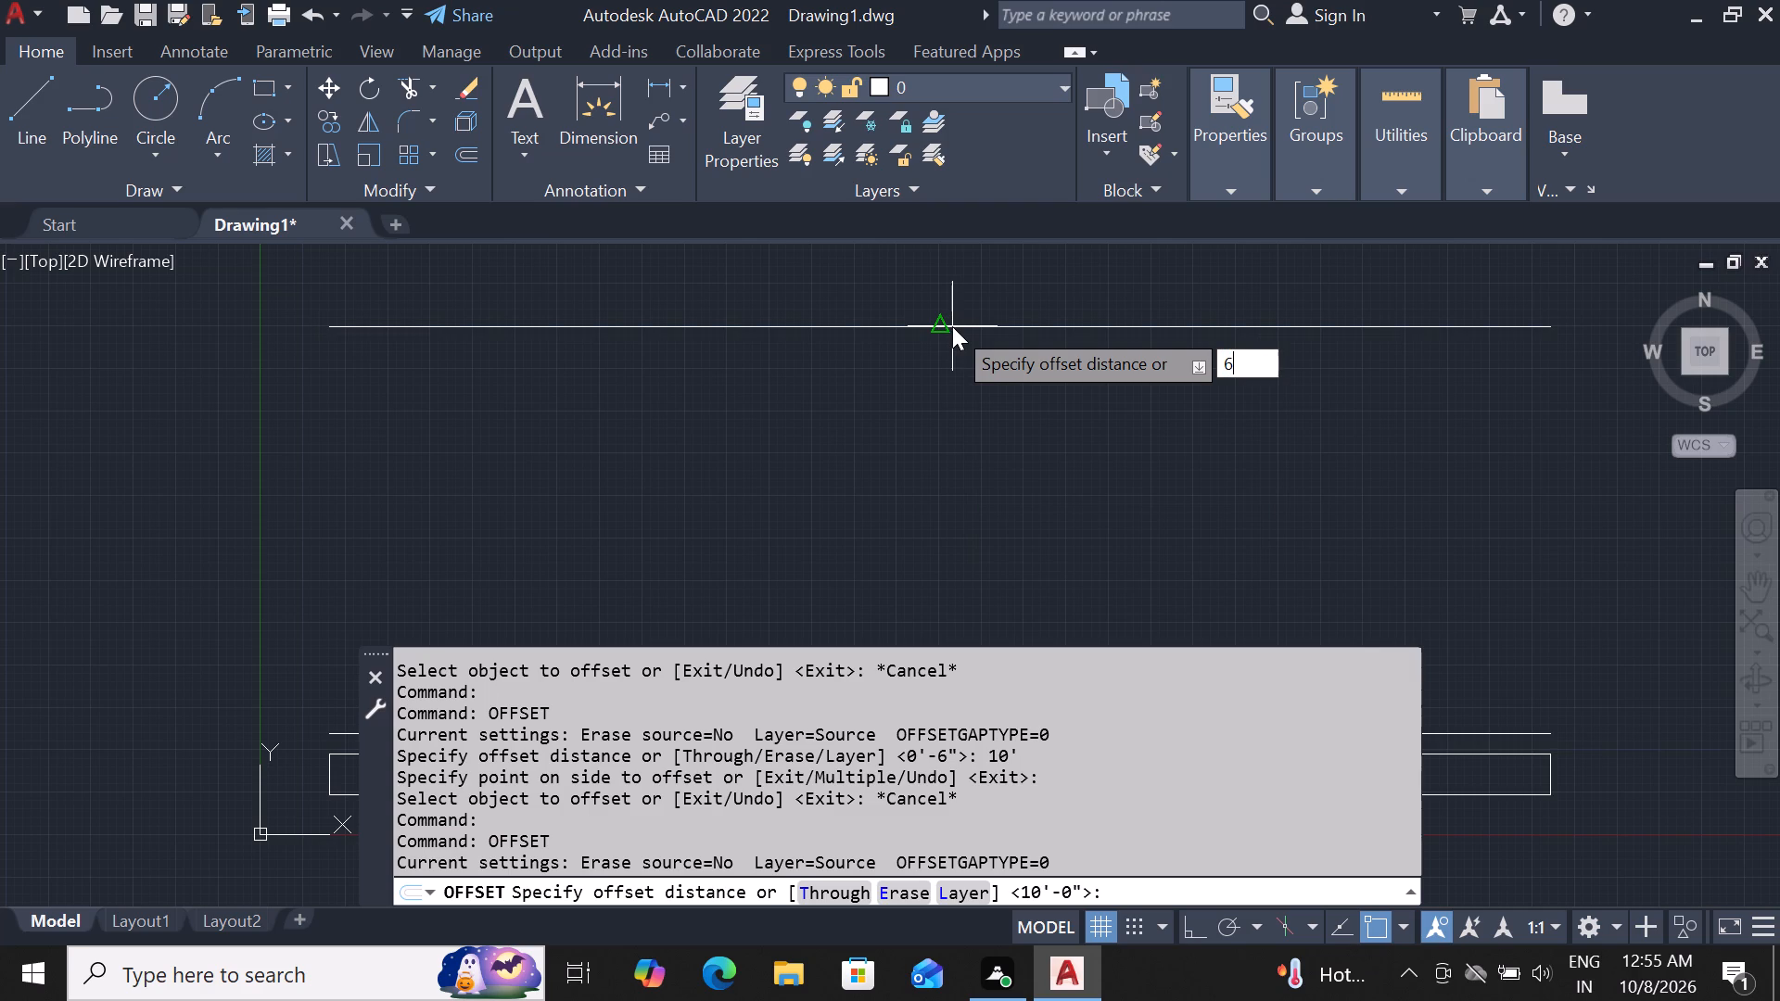
{"action": "key", "text": "shift+quotedbl"}
{"action": "key", "text": "Return"}
{"action": "left_click", "coordinate": [970, 293]}
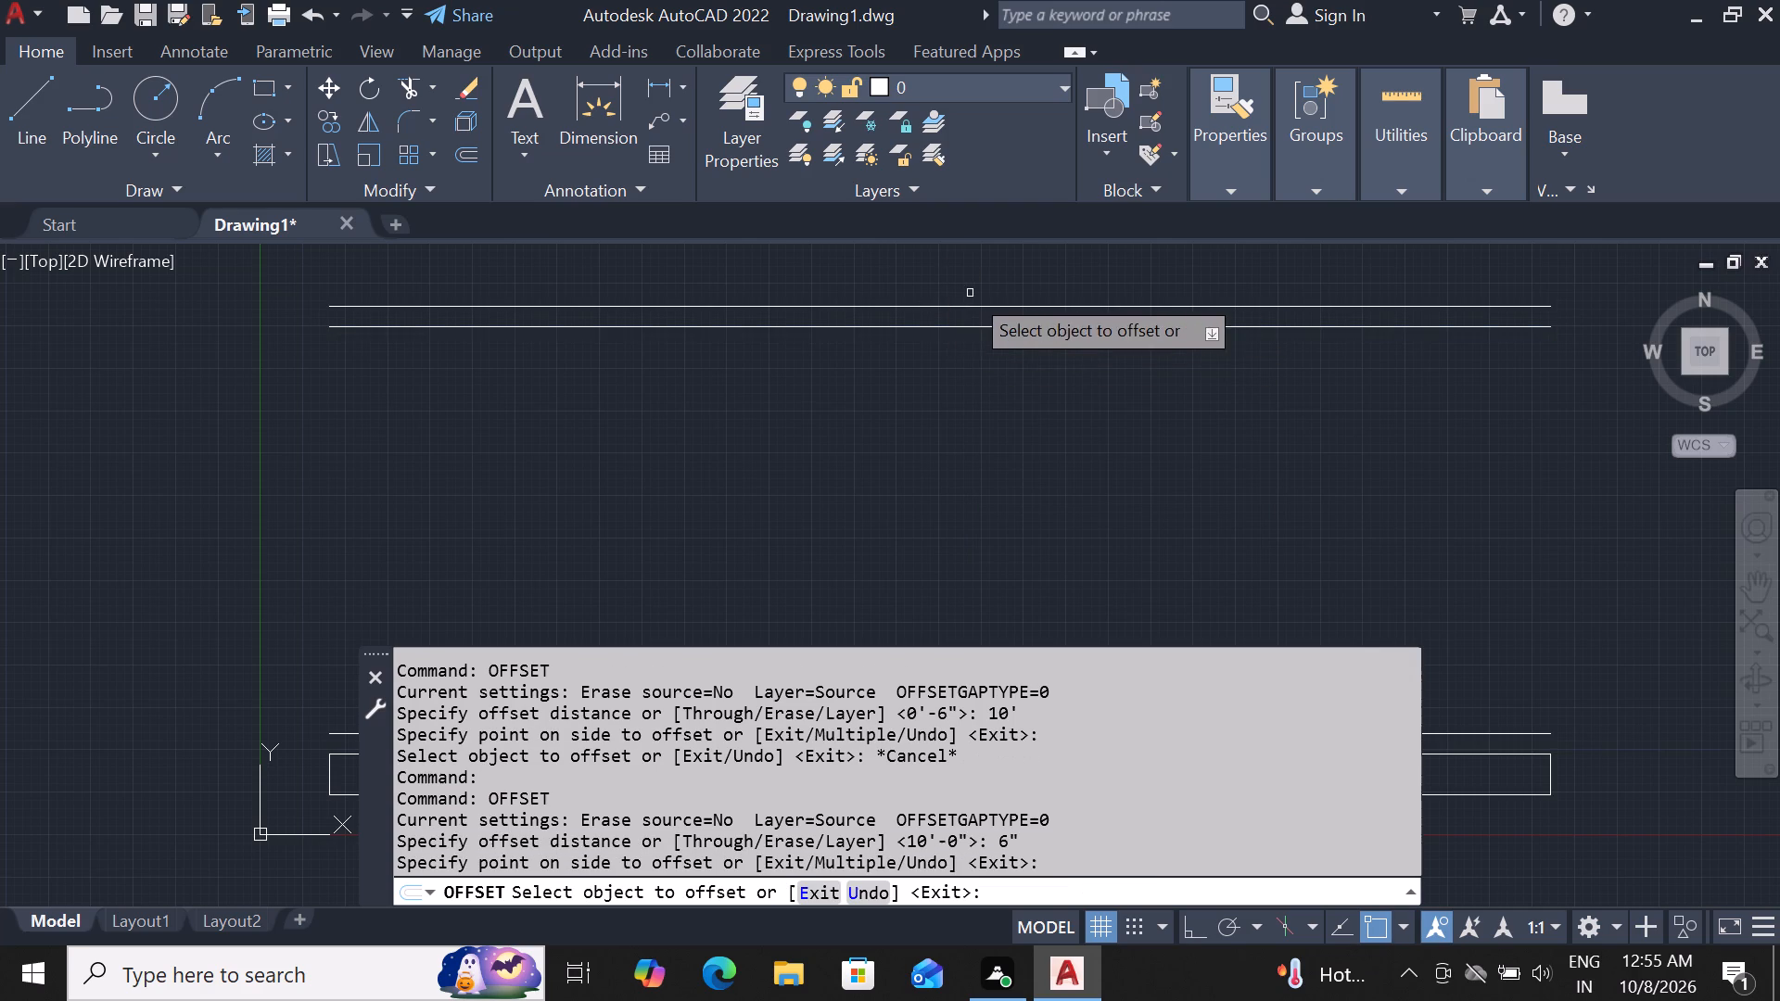
{"action": "scroll", "coordinate": [994, 360], "scroll_direction": "down", "scroll_amount": 1}
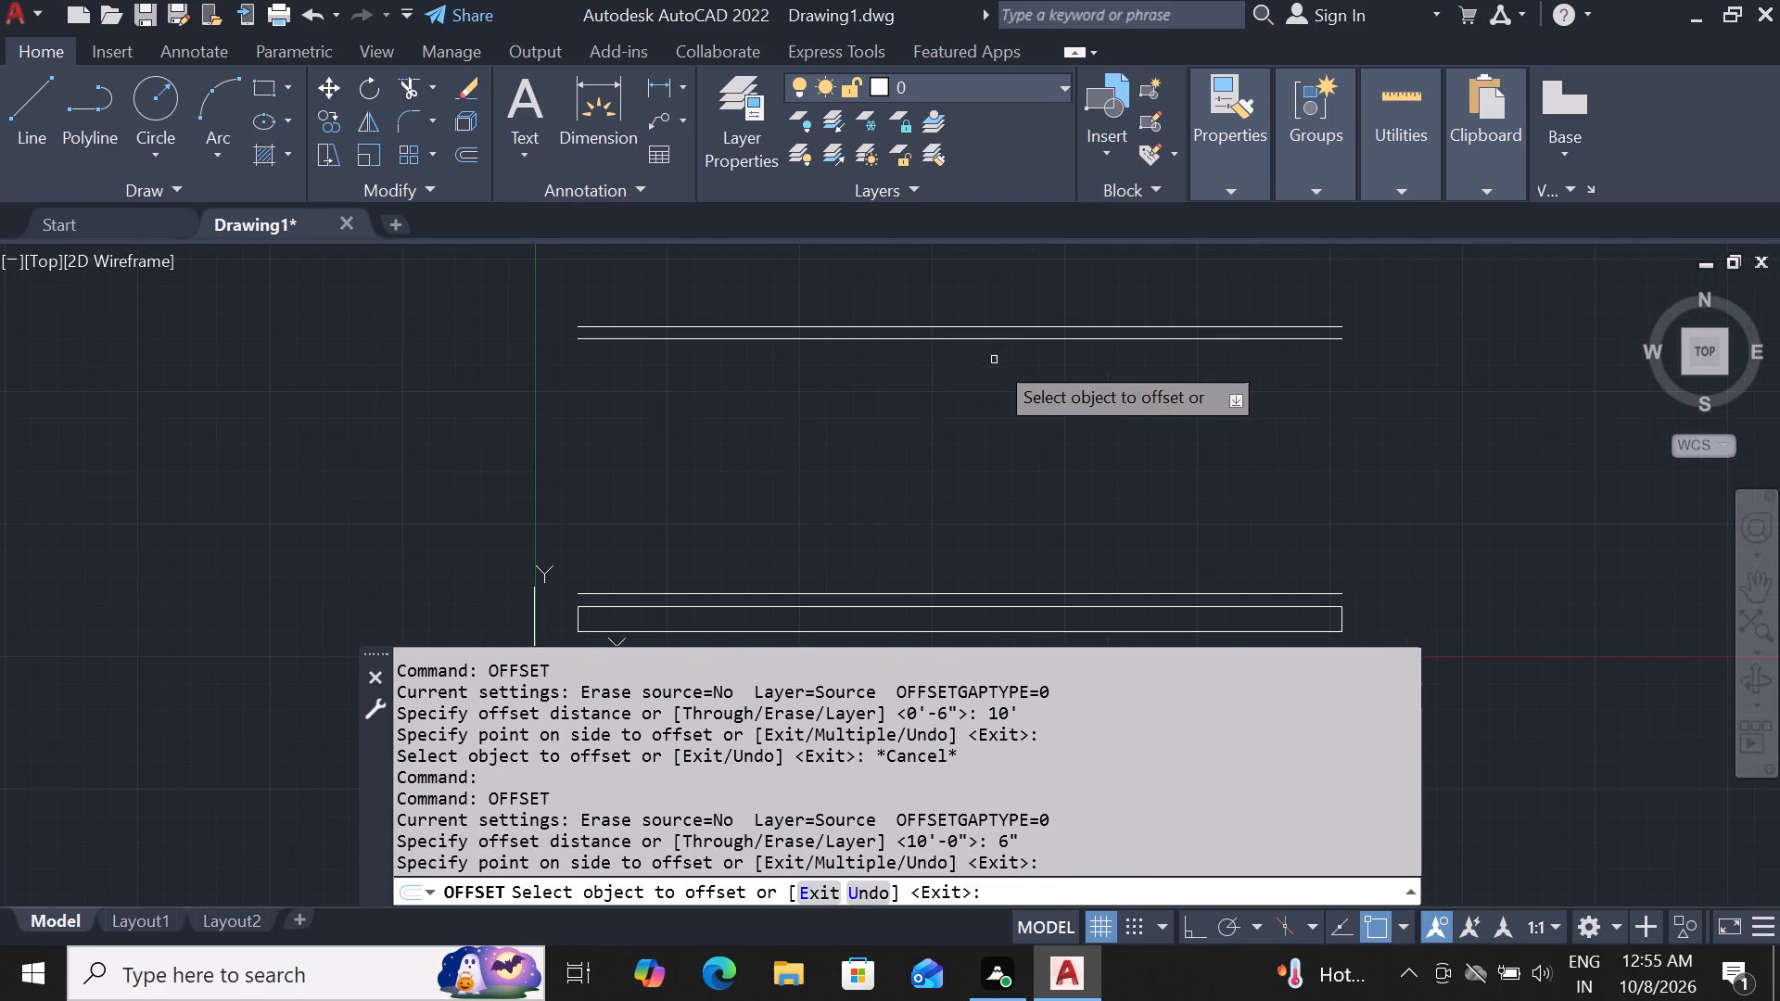
{"action": "scroll", "coordinate": [770, 293], "scroll_direction": "down", "scroll_amount": 2}
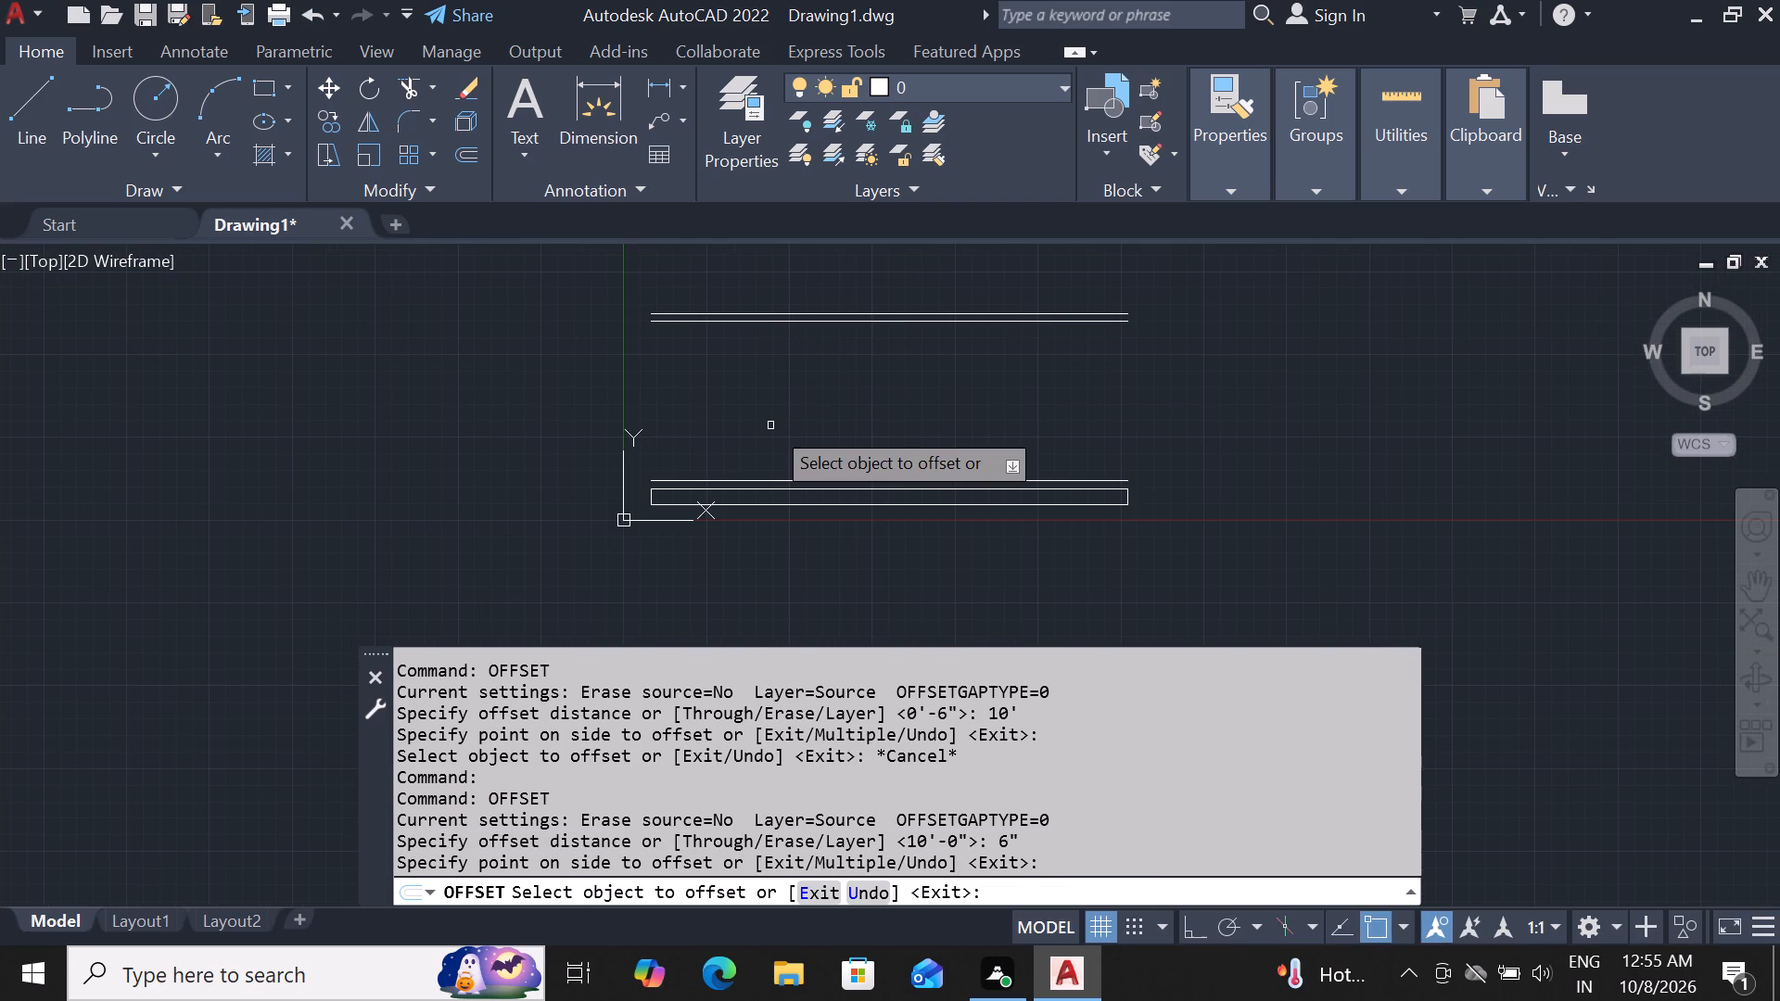
{"action": "key", "text": "Escape"}
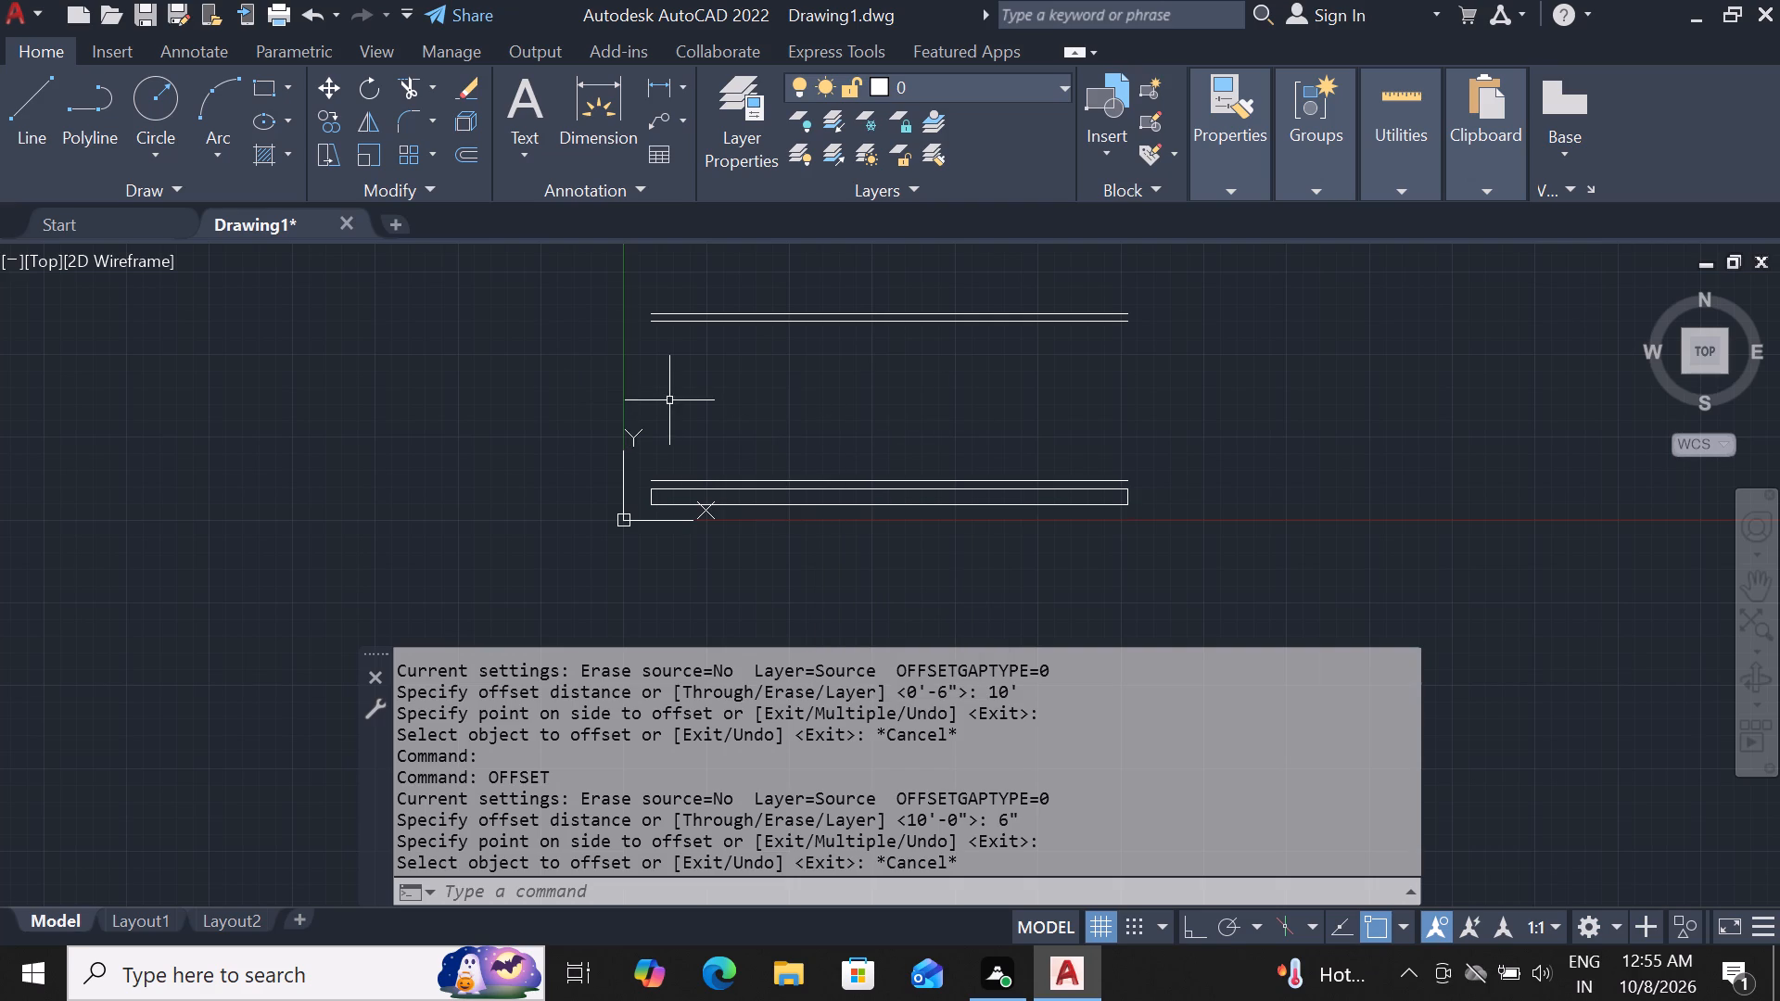
Extend the rectangle's left end line up to the line offset just above the rectangle.
{"action": "scroll", "coordinate": [684, 506], "scroll_direction": "up", "scroll_amount": 2}
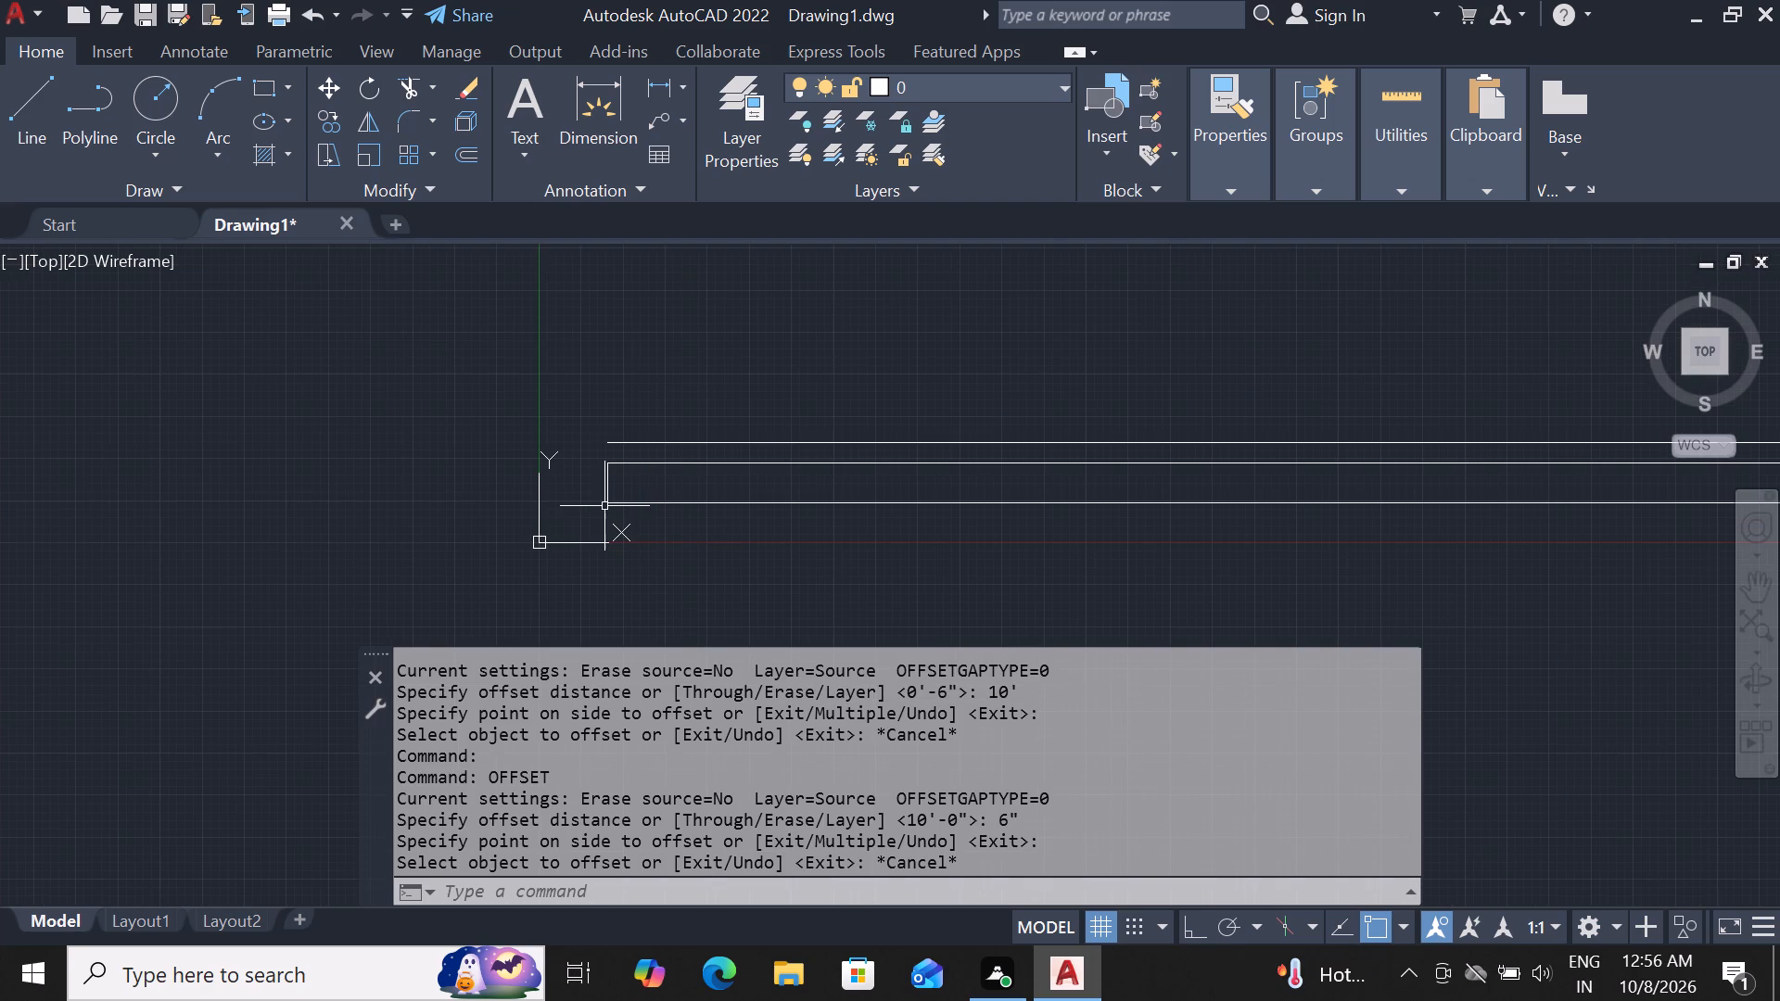
{"action": "type", "text": "ex"}
{"action": "key", "text": "space"}
{"action": "key", "text": "space"}
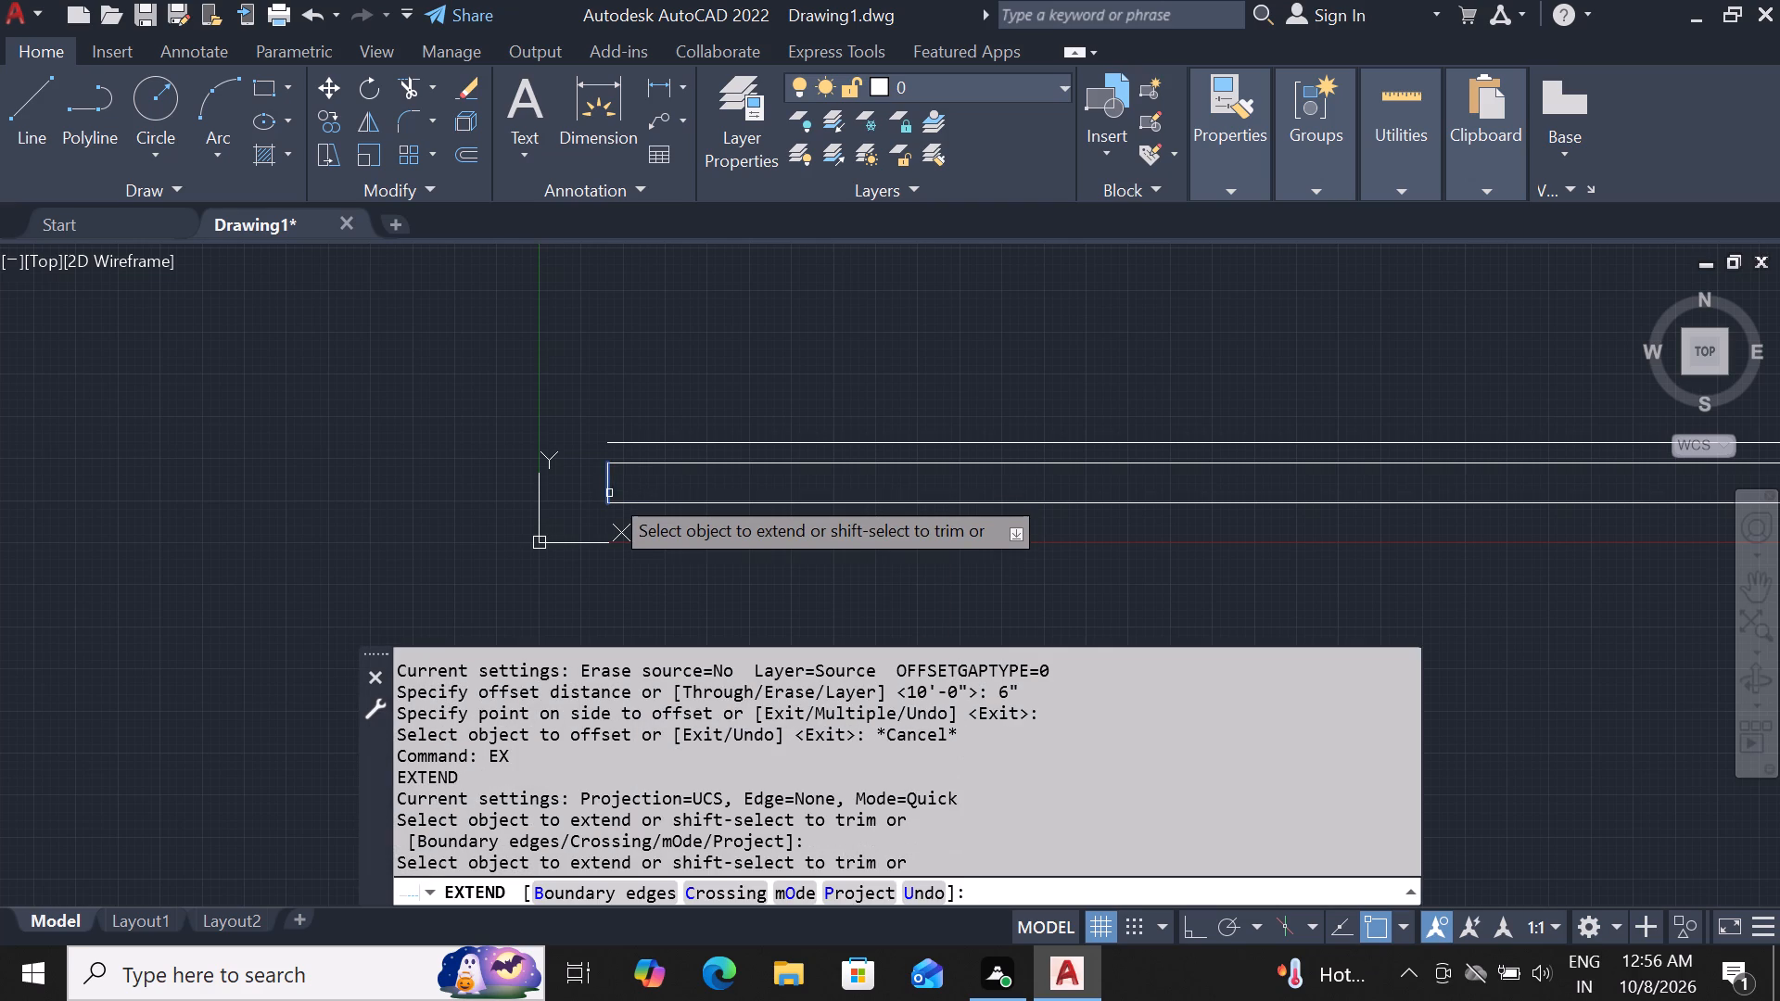
{"action": "left_click", "coordinate": [609, 483]}
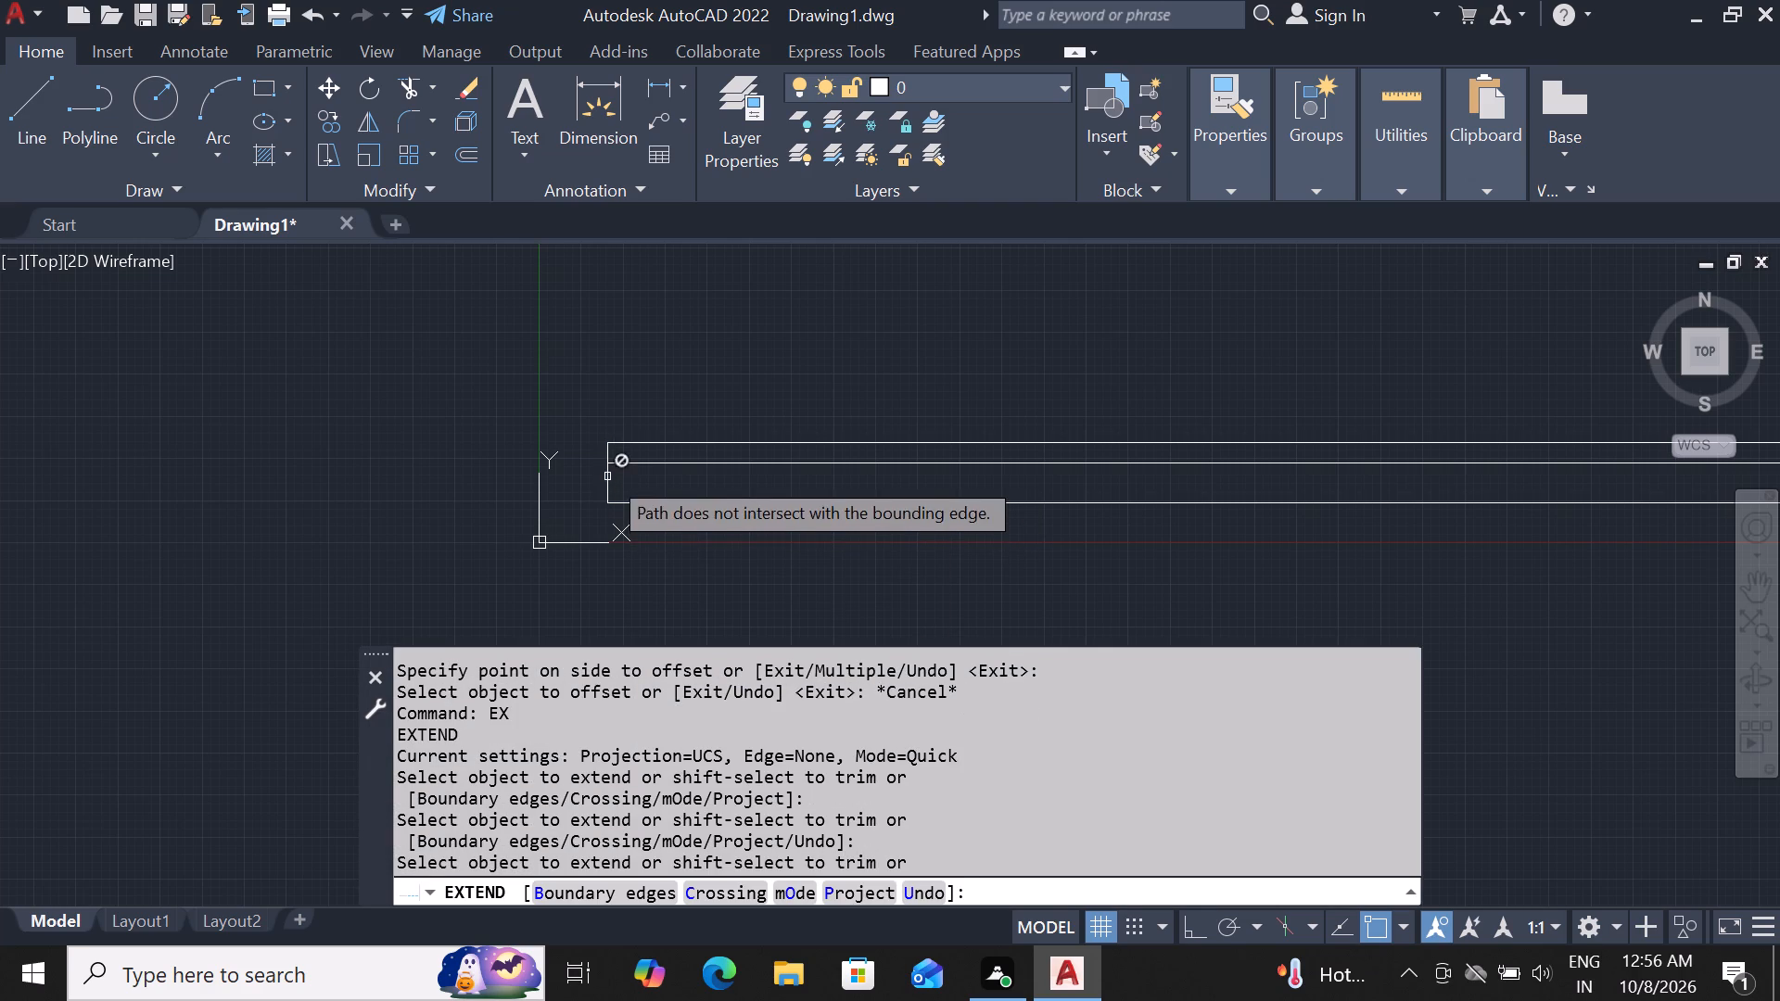
{"action": "left_click", "coordinate": [607, 450]}
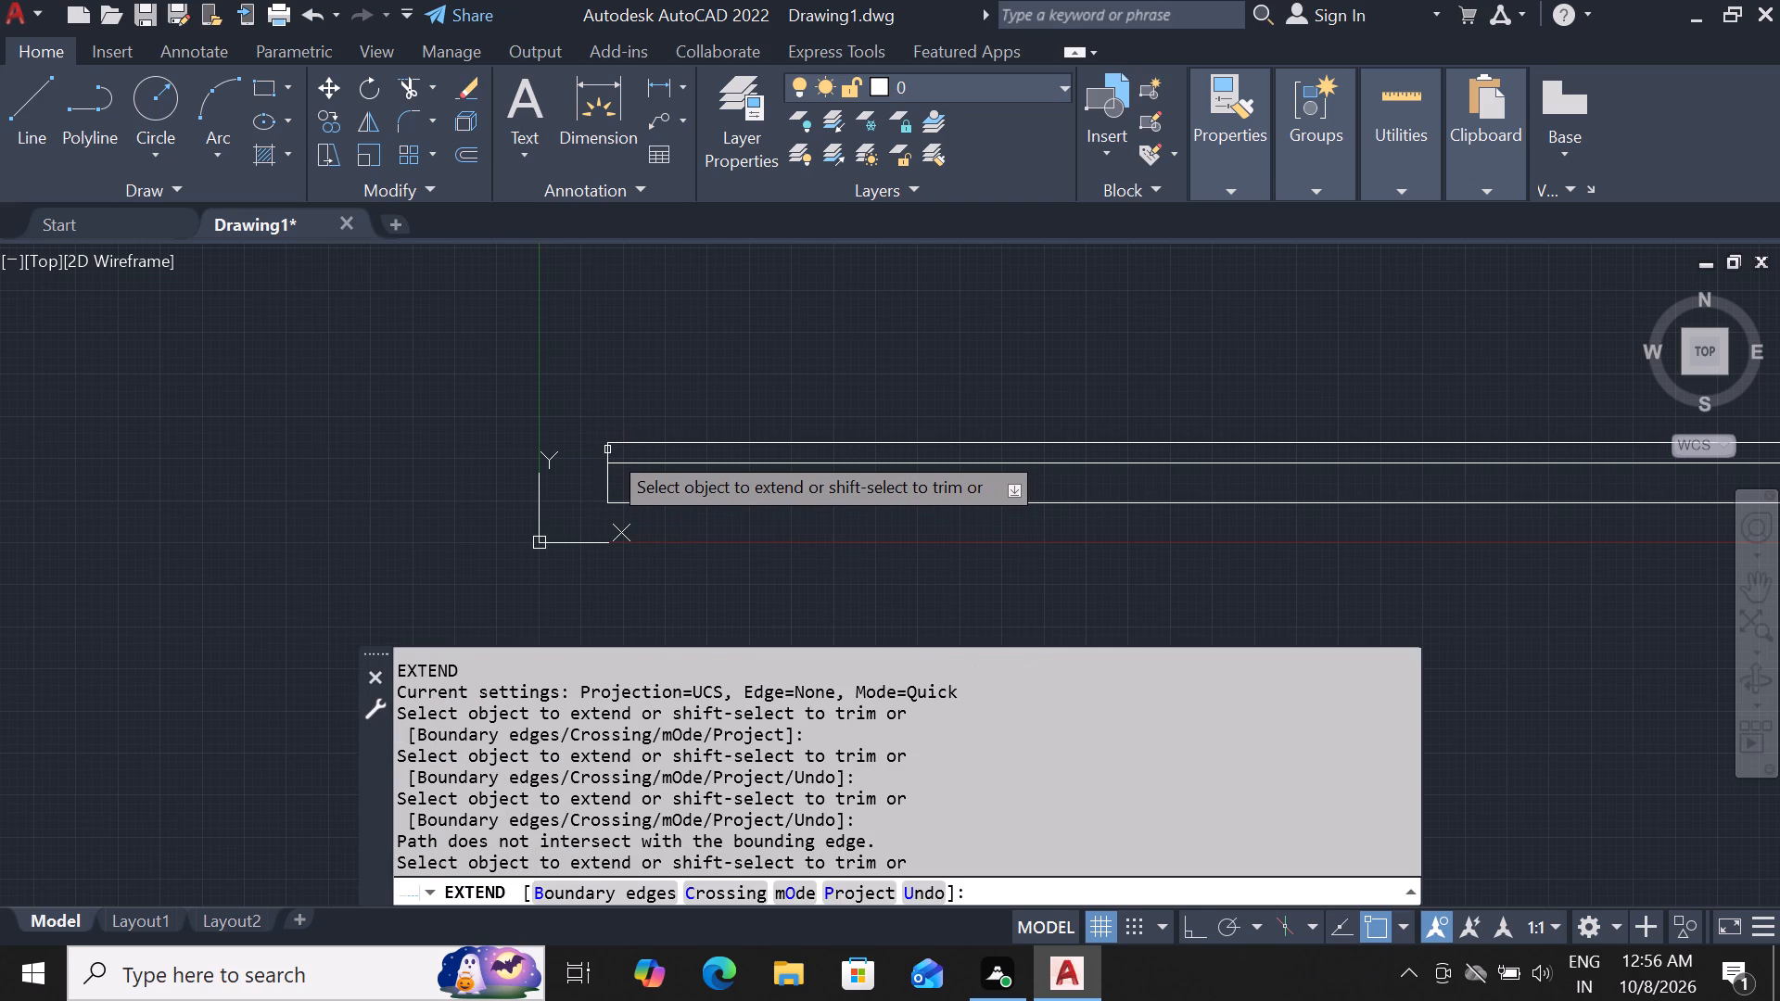
{"action": "key", "text": "Escape"}
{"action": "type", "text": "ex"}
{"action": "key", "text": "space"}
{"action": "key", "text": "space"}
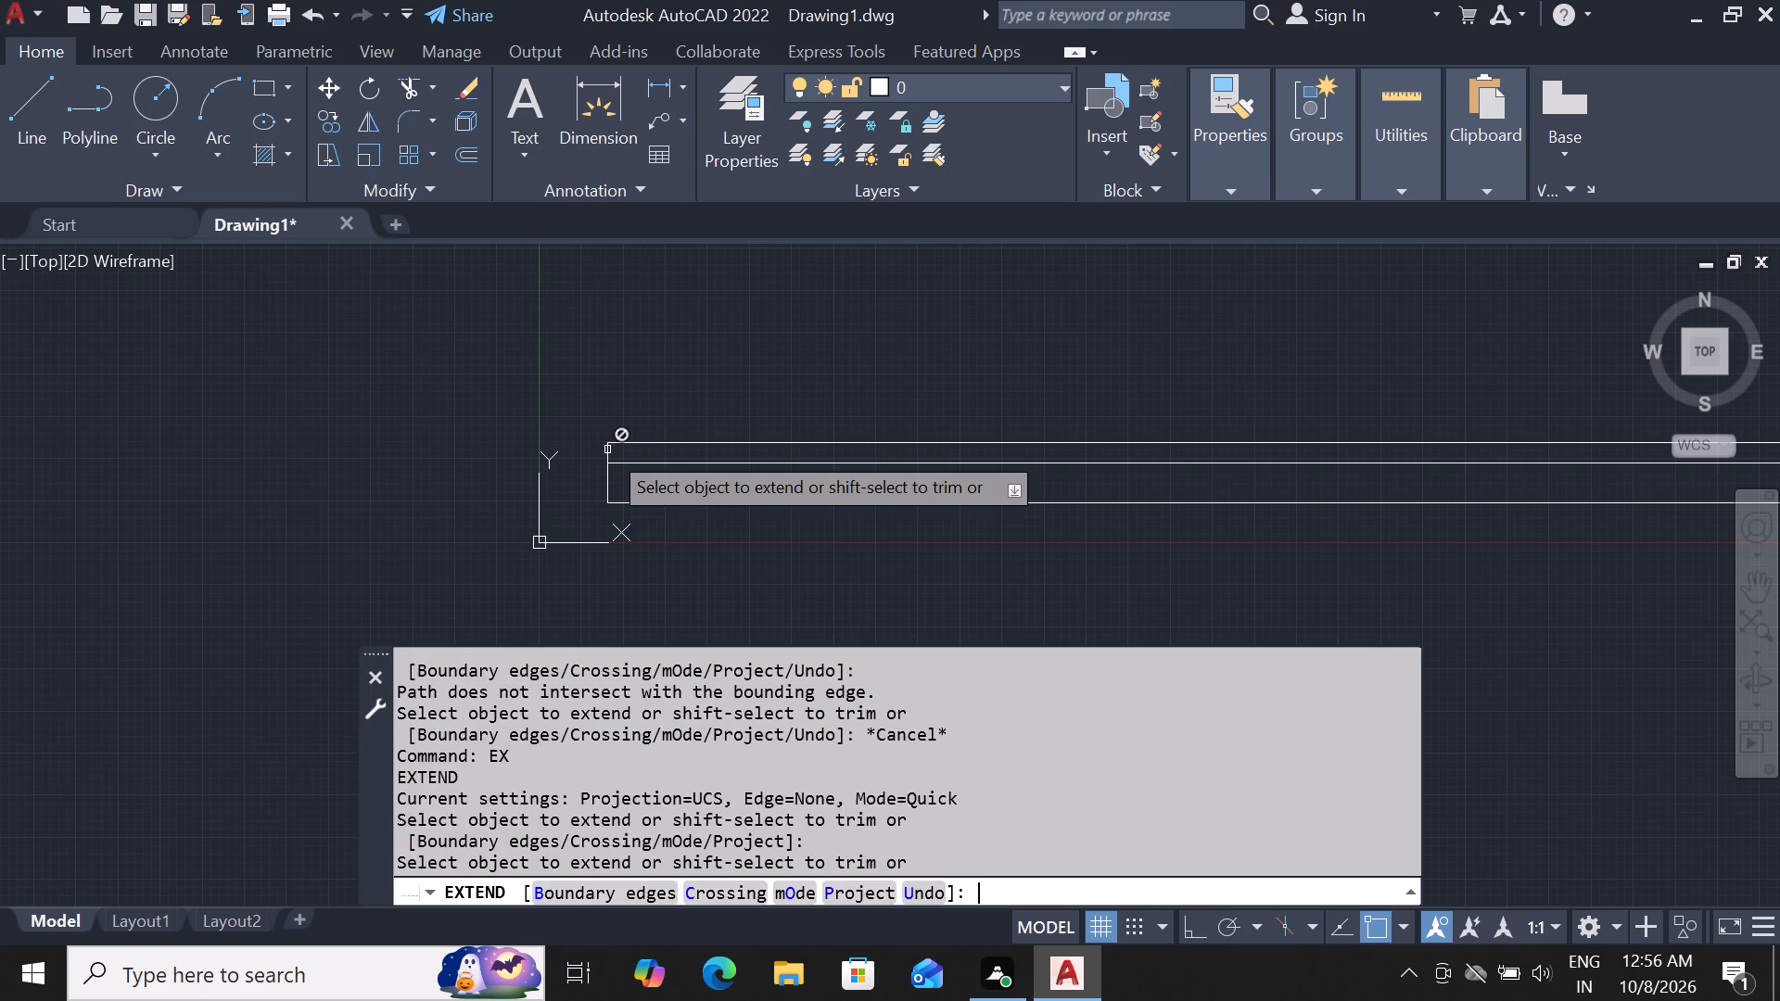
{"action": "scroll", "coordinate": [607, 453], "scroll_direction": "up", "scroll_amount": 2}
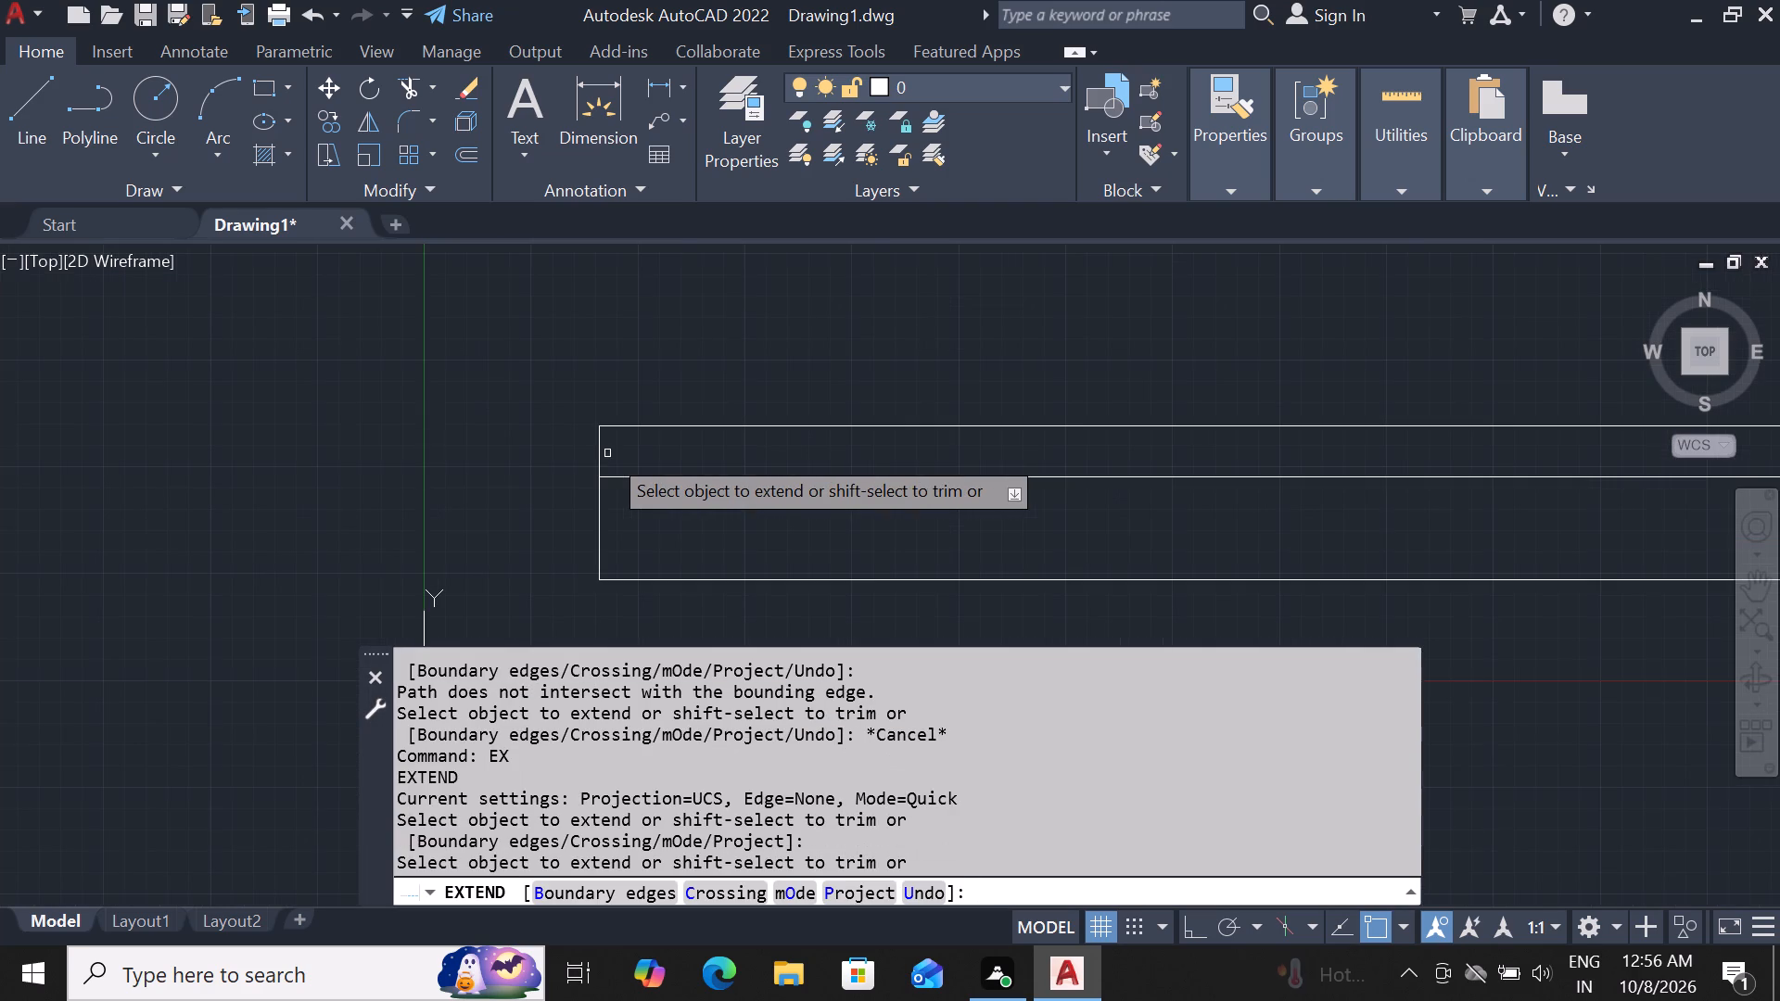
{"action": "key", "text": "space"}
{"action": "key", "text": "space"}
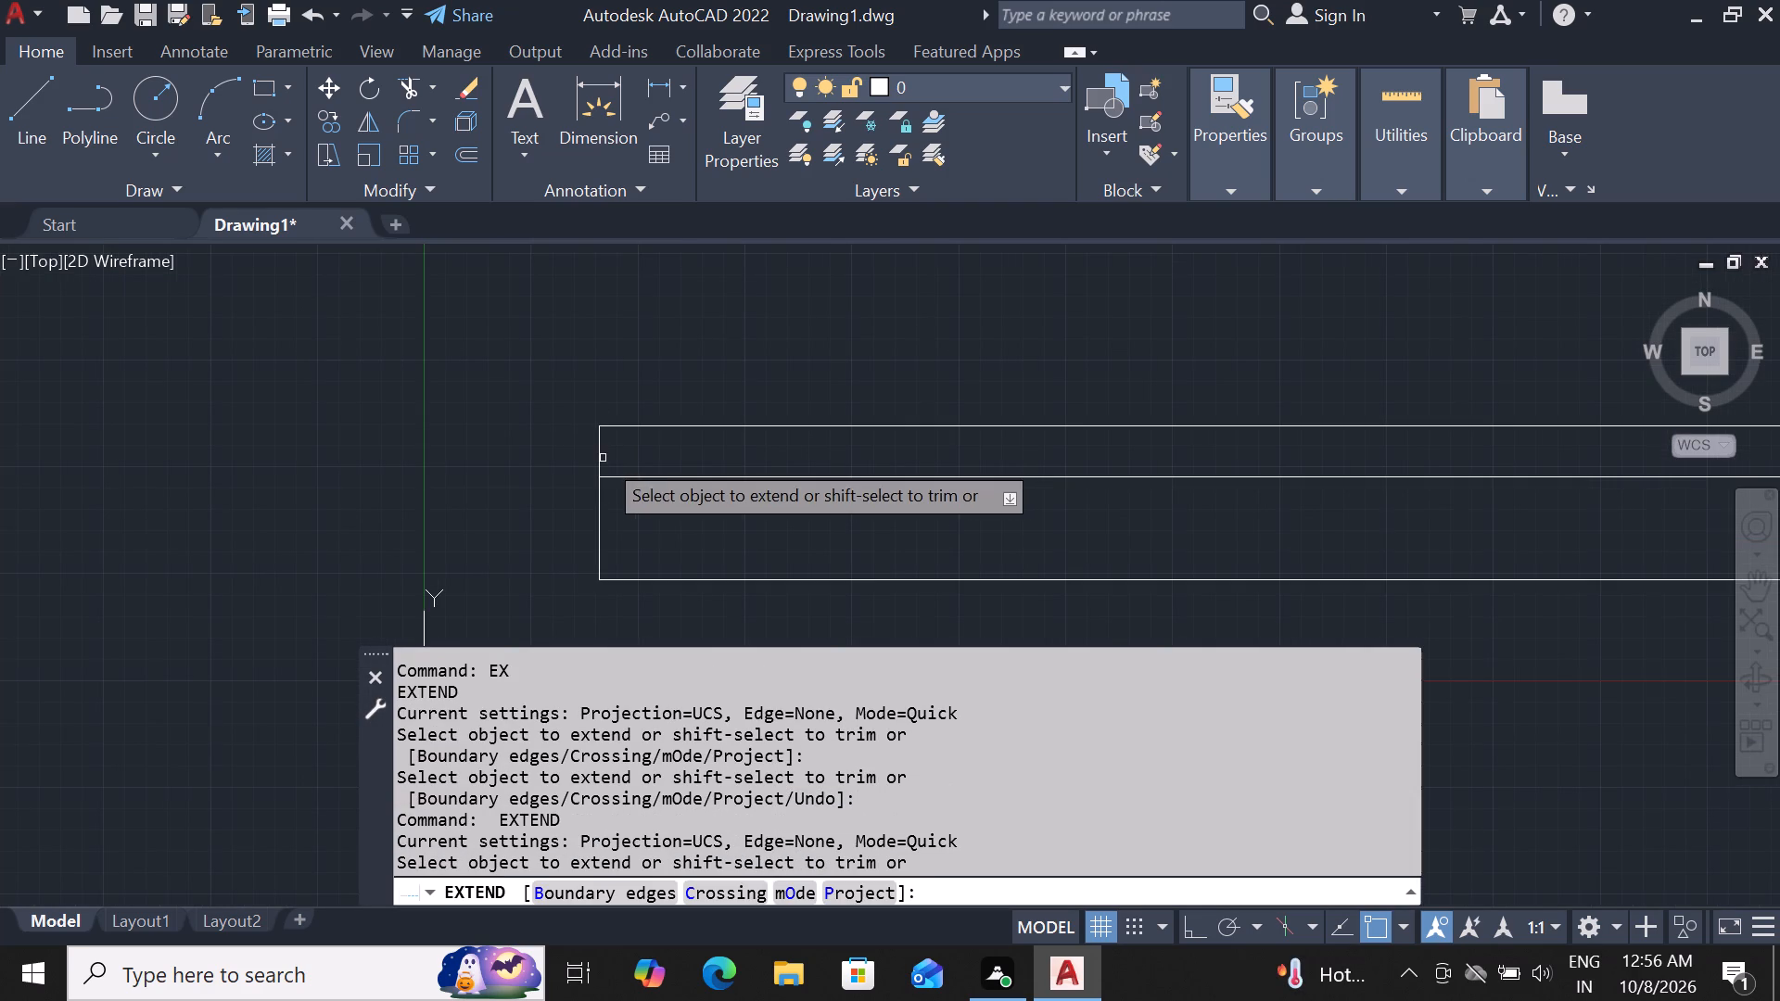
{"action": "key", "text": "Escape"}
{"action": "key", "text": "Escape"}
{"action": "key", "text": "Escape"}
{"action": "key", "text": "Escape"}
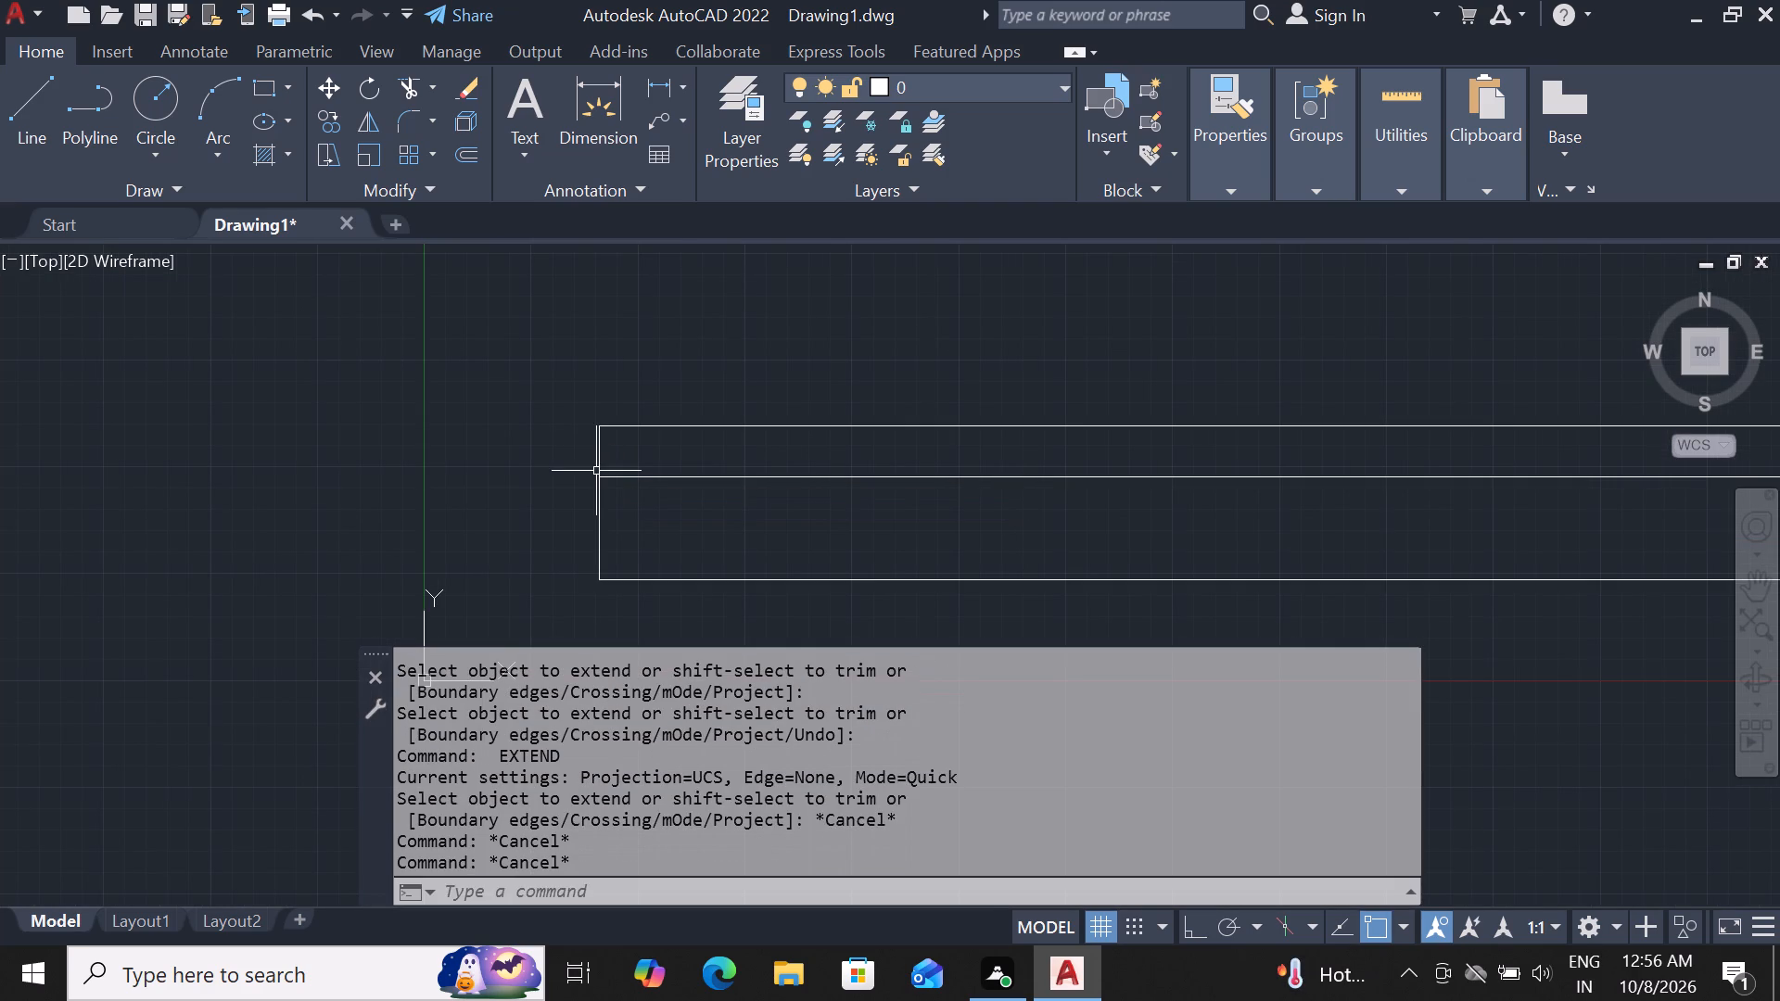
Using Extend in Quick mode, extend the rectangle's right end line up to the line just above the rectangle.
{"action": "type", "text": "ex"}
{"action": "key", "text": "space"}
{"action": "key", "text": "space"}
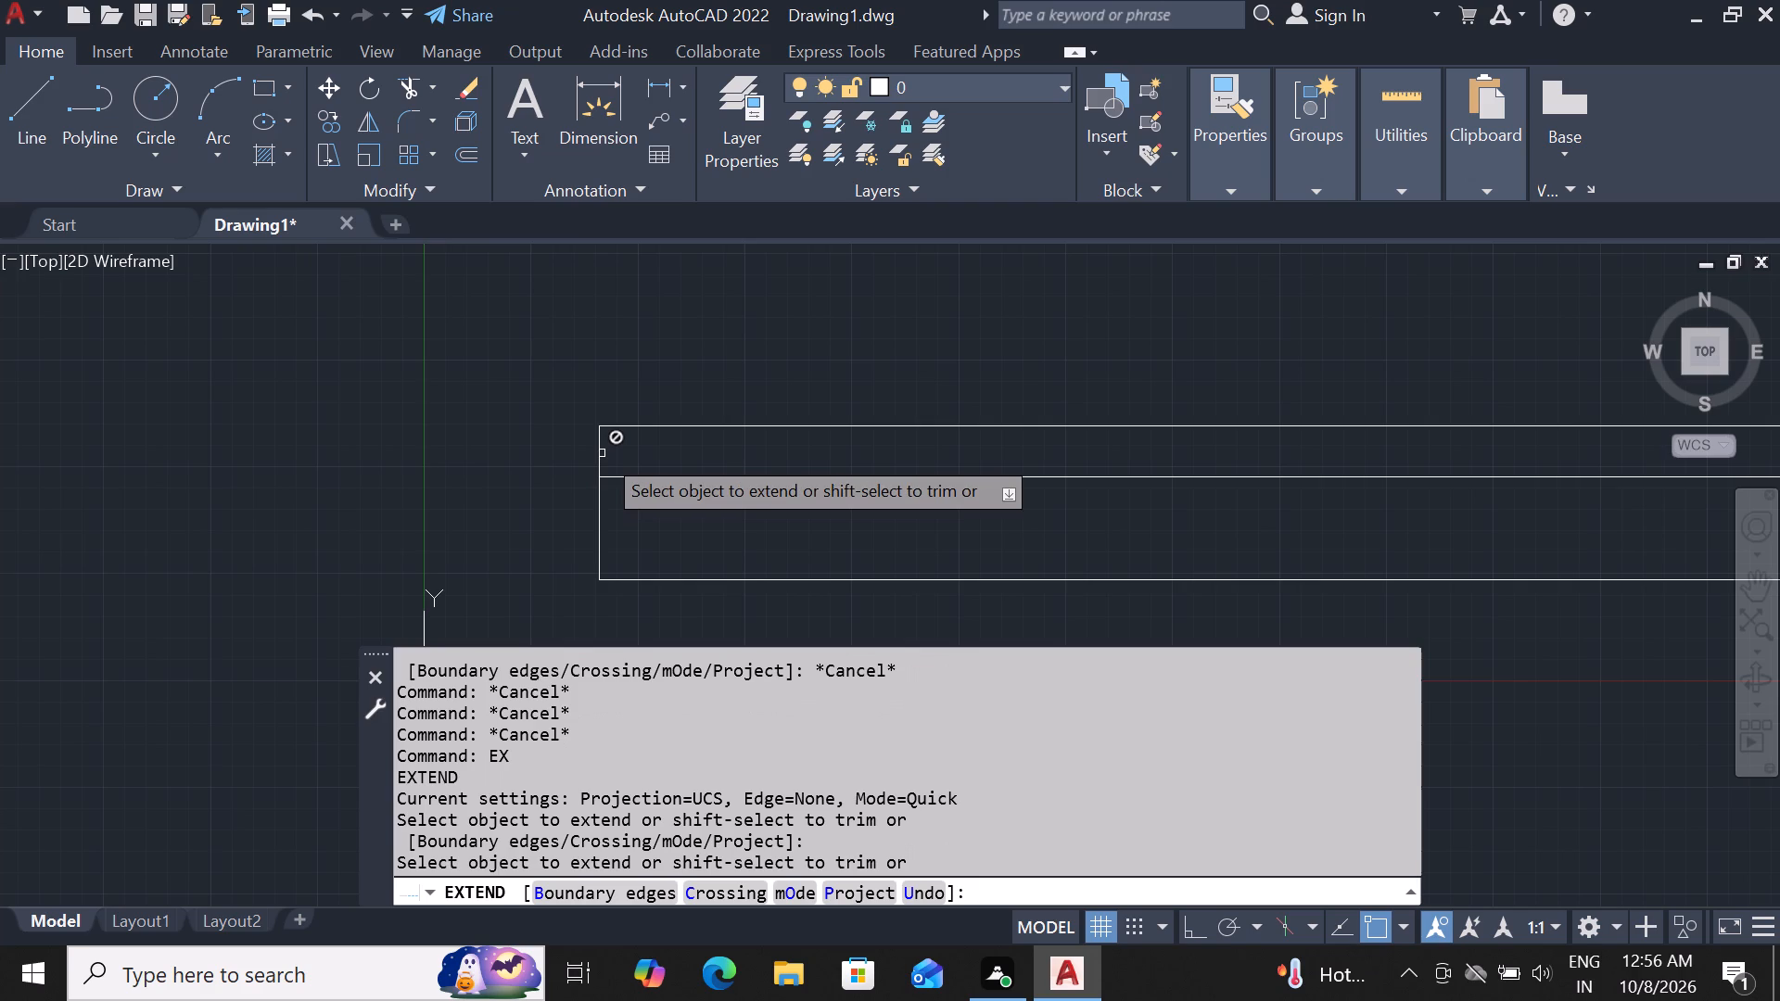
{"action": "left_click", "coordinate": [777, 888]}
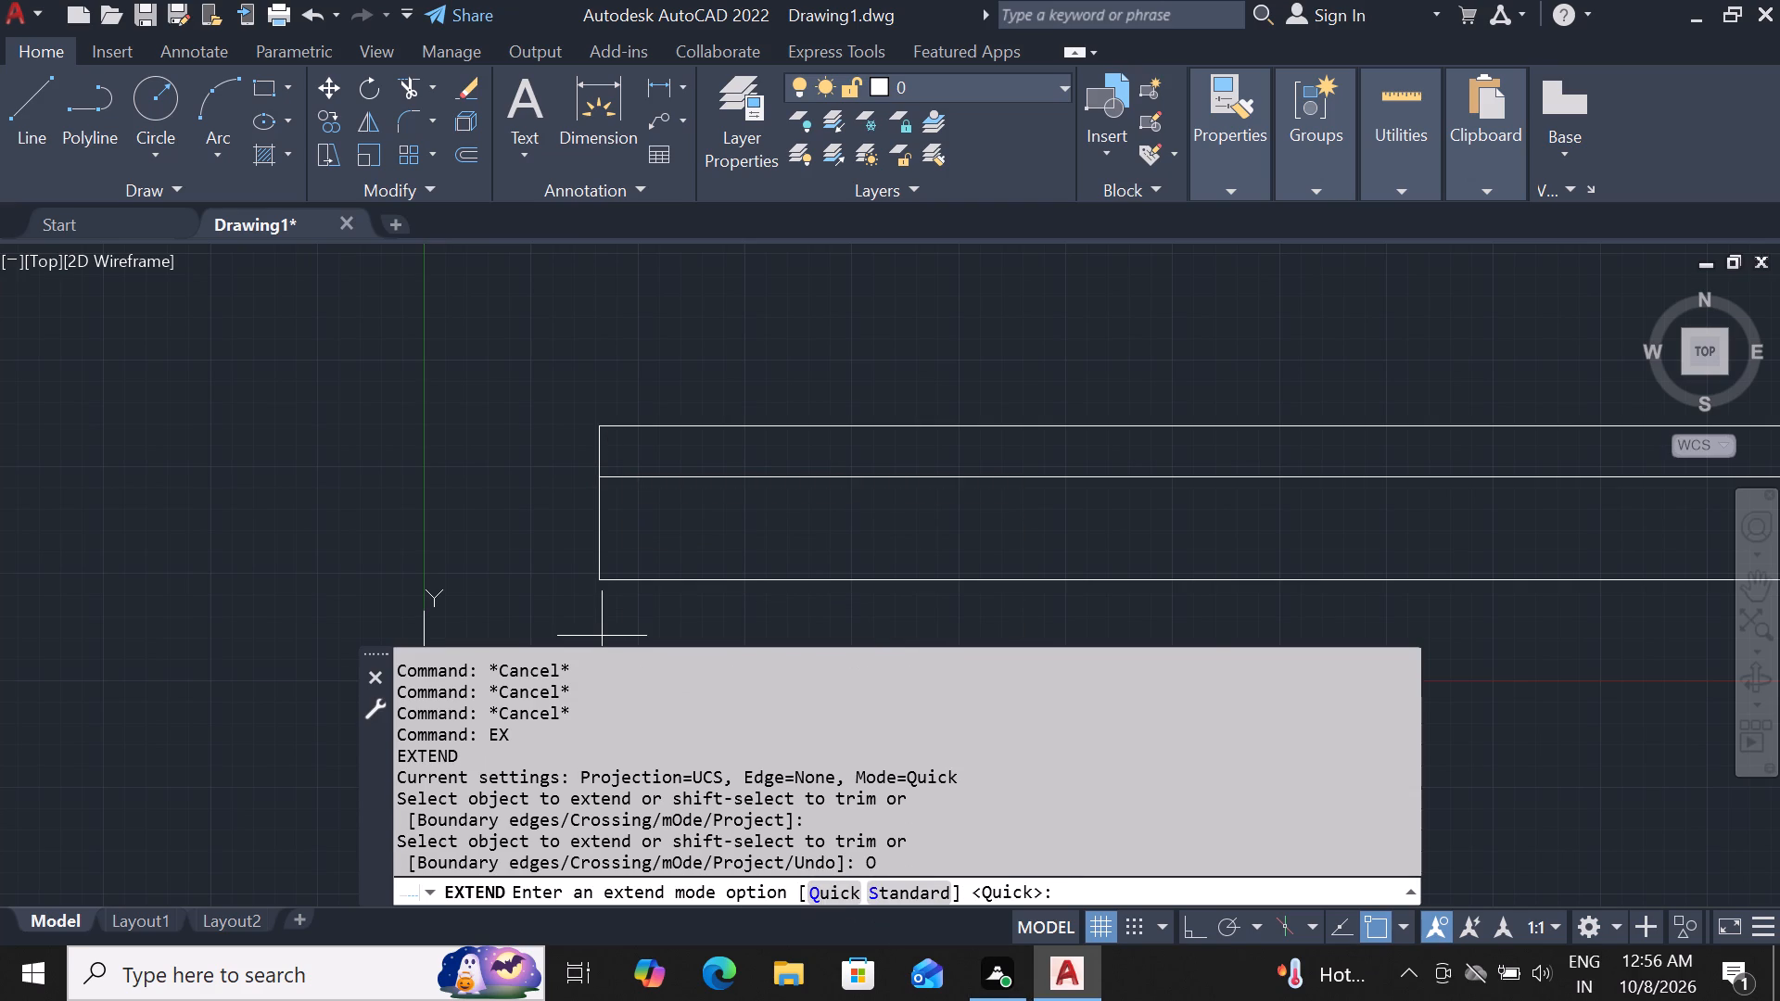
{"action": "left_click", "coordinate": [807, 889]}
{"action": "left_click", "coordinate": [808, 889]}
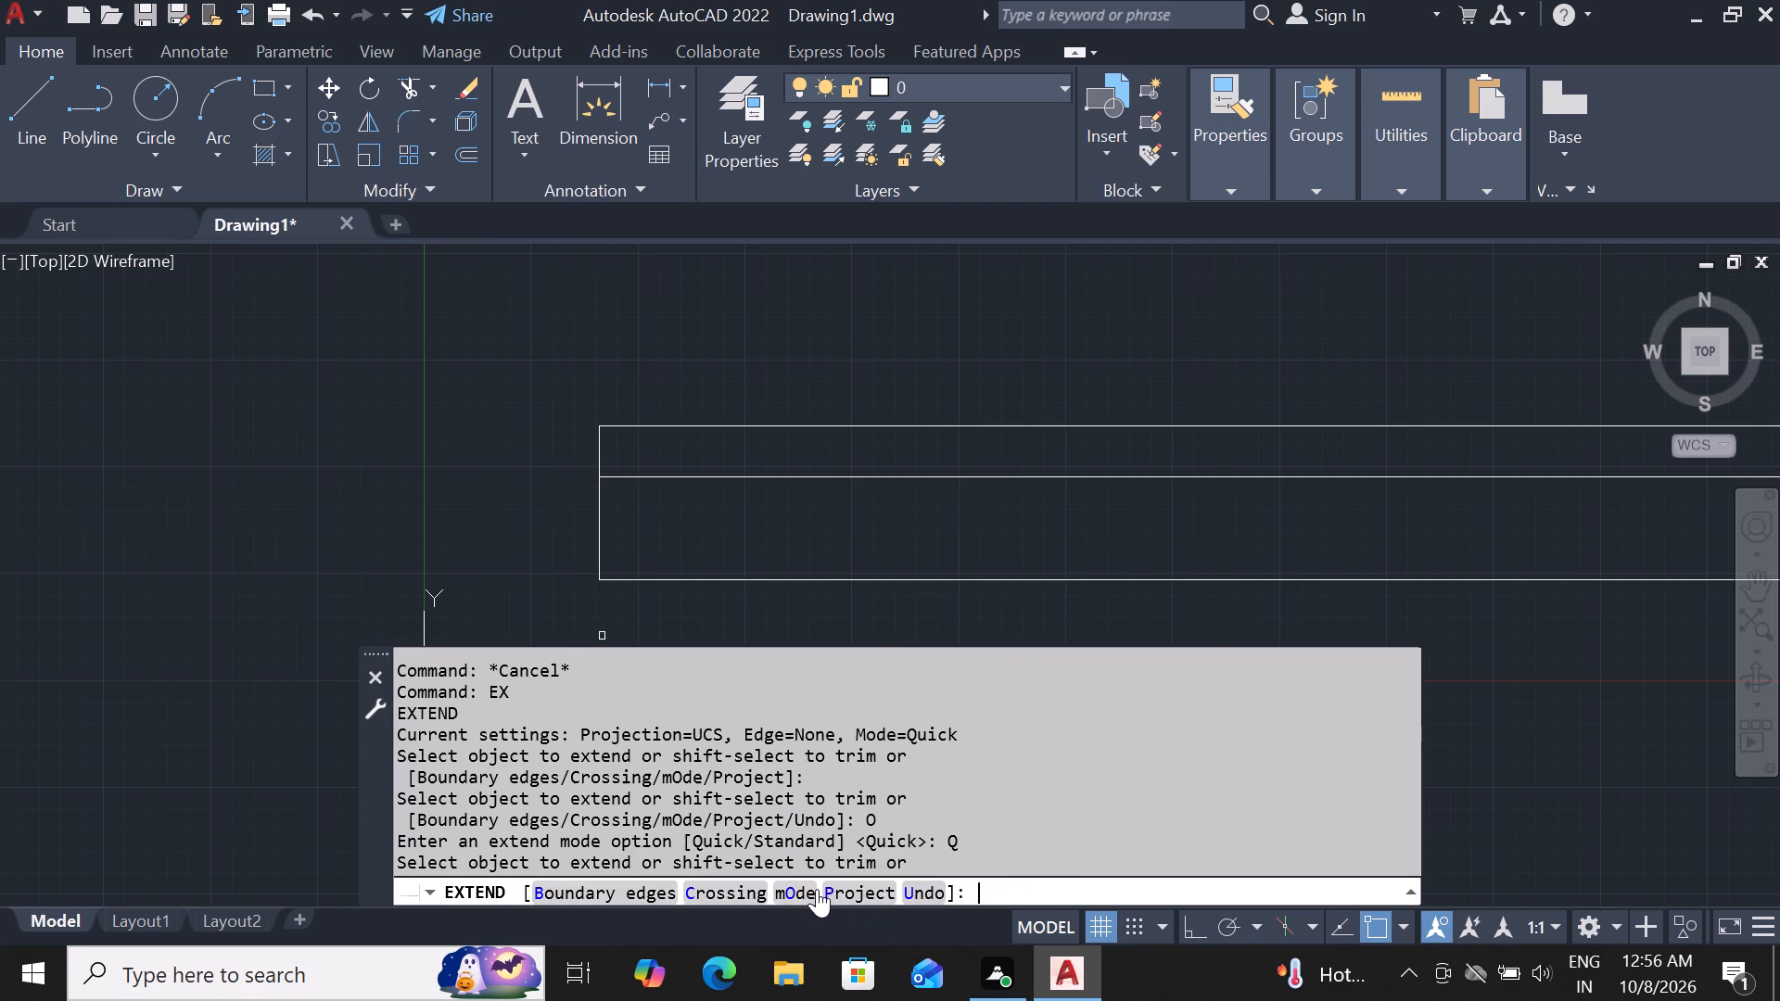
{"action": "key", "text": "space"}
{"action": "key", "text": "space"}
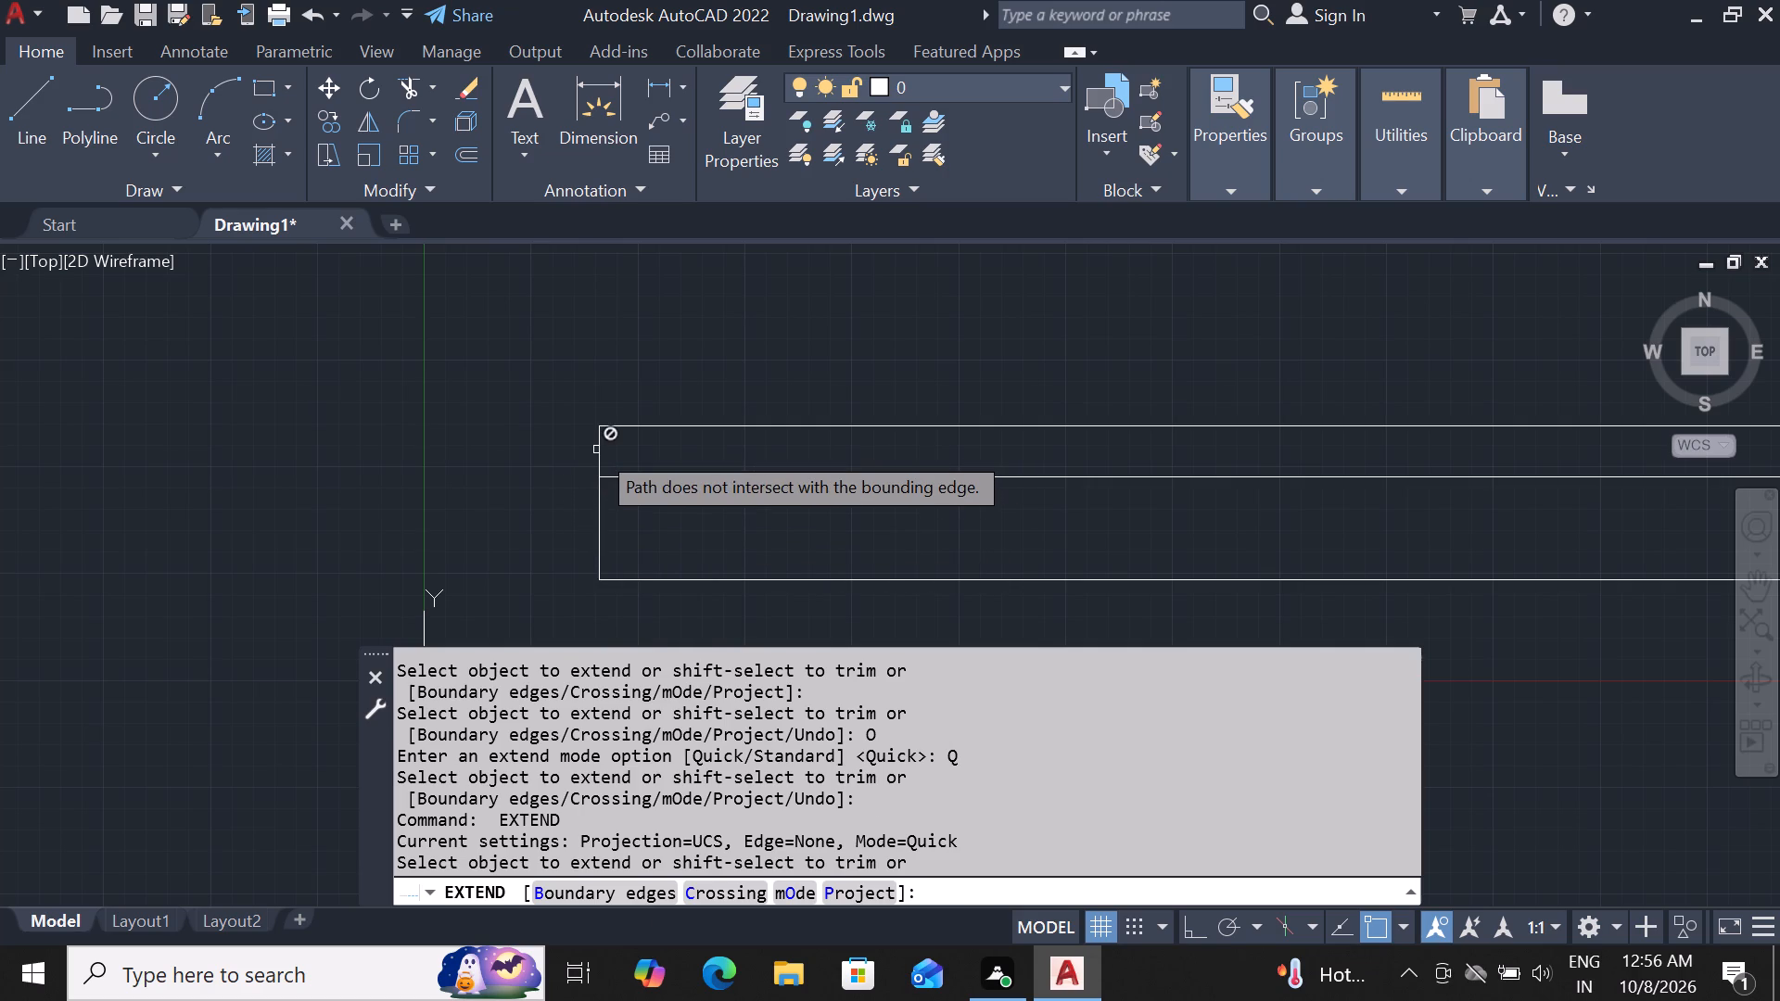
{"action": "scroll", "coordinate": [585, 485], "scroll_direction": "down", "scroll_amount": 2}
{"action": "scroll", "coordinate": [308, 503], "scroll_direction": "down", "scroll_amount": 2}
{"action": "scroll", "coordinate": [836, 518], "scroll_direction": "up", "scroll_amount": 2}
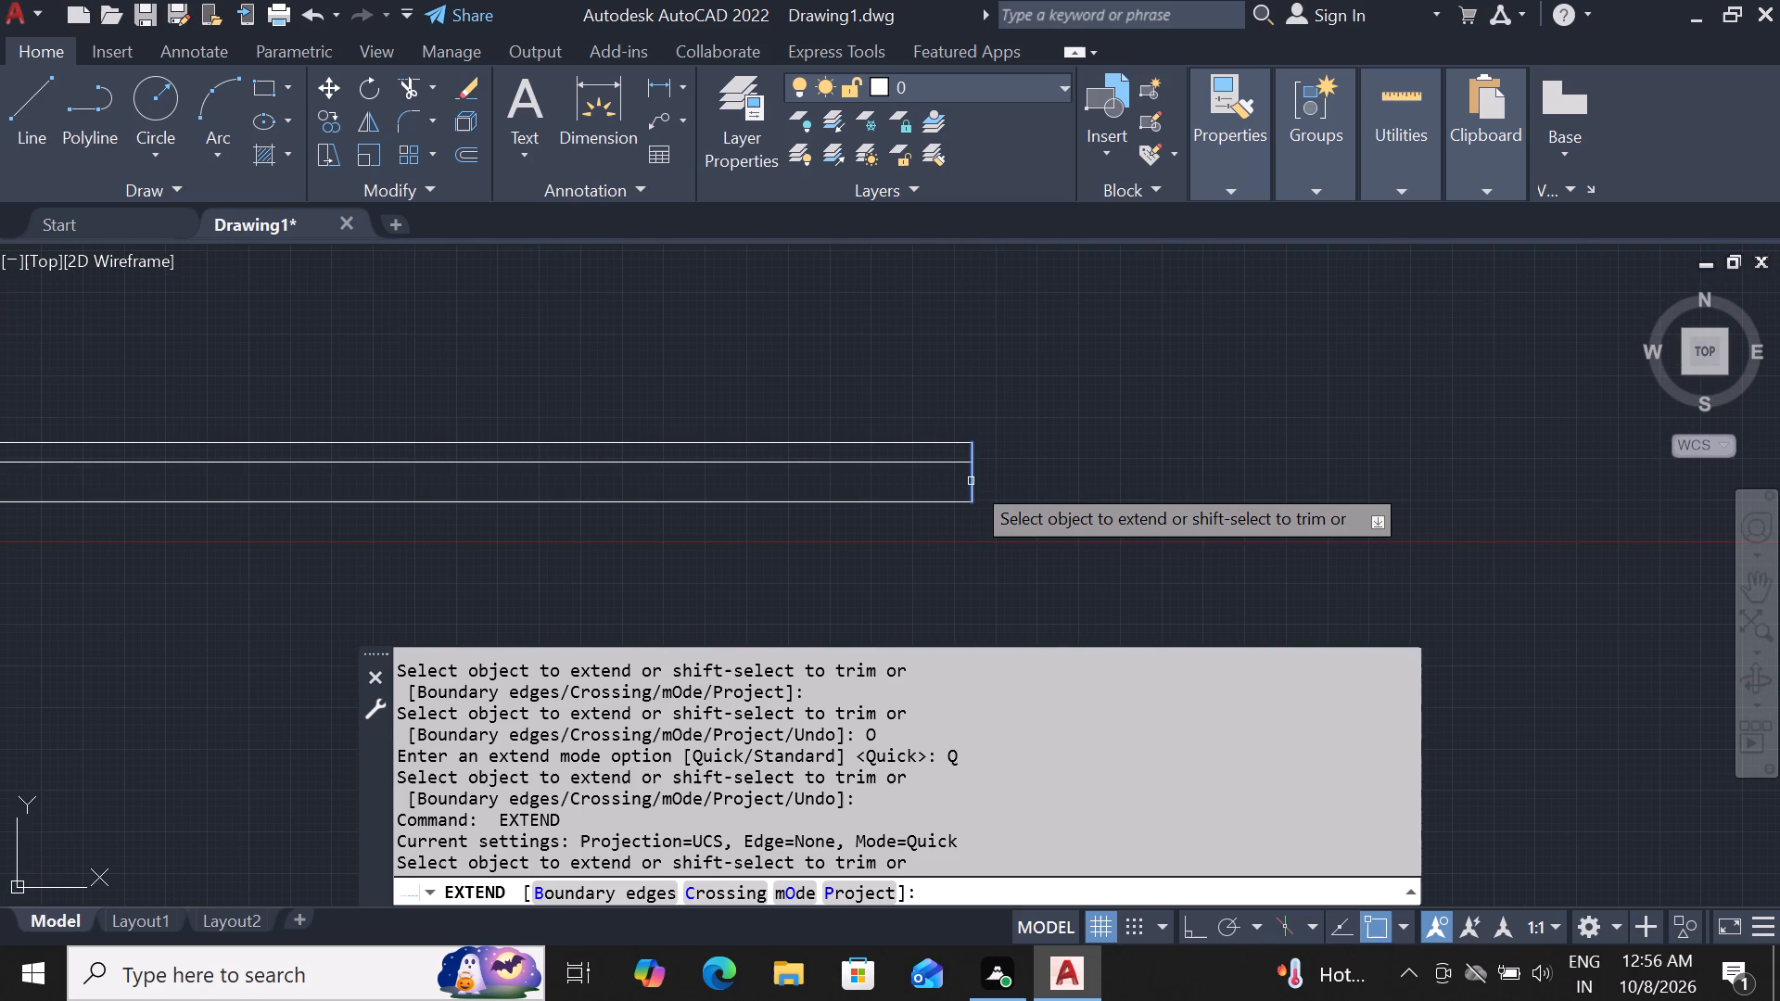
{"action": "left_click", "coordinate": [971, 481]}
{"action": "key", "text": "Escape"}
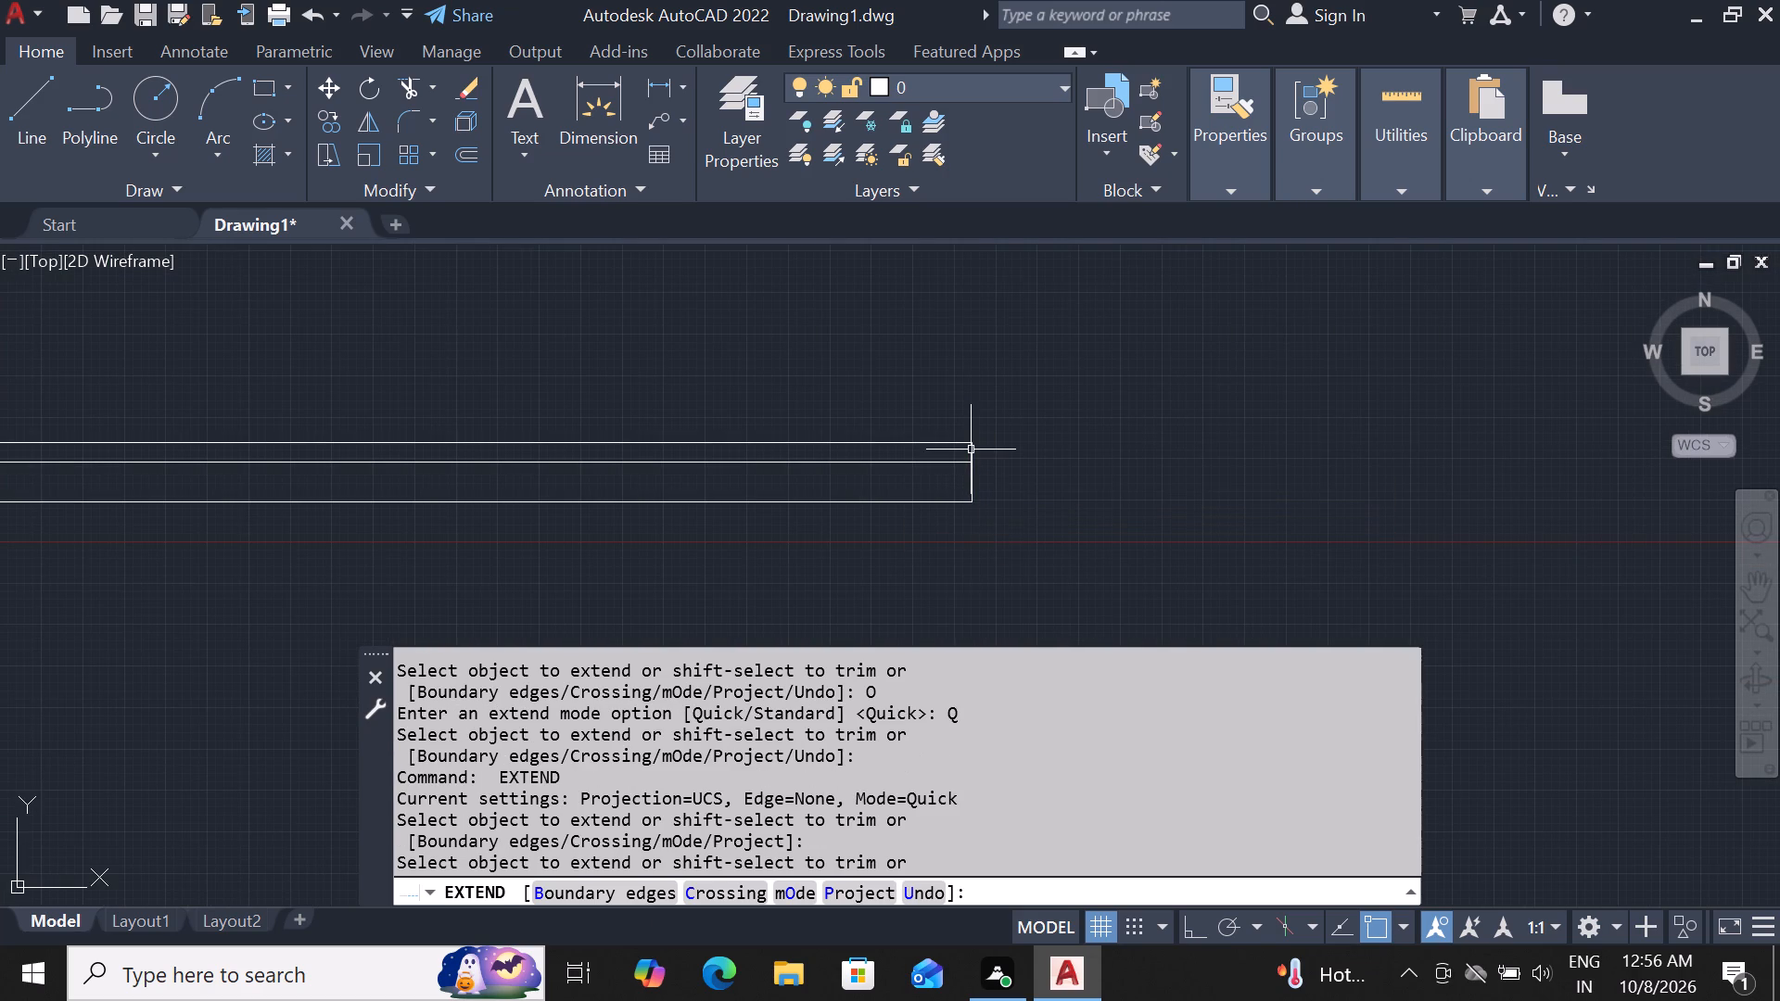
{"action": "key", "text": "Escape"}
With Ortho on, draw a 10'-6" vertical line from the extended right end line's top to the uppermost line's right endpoint.
{"action": "type", "text": "l"}
{"action": "key", "text": "space"}
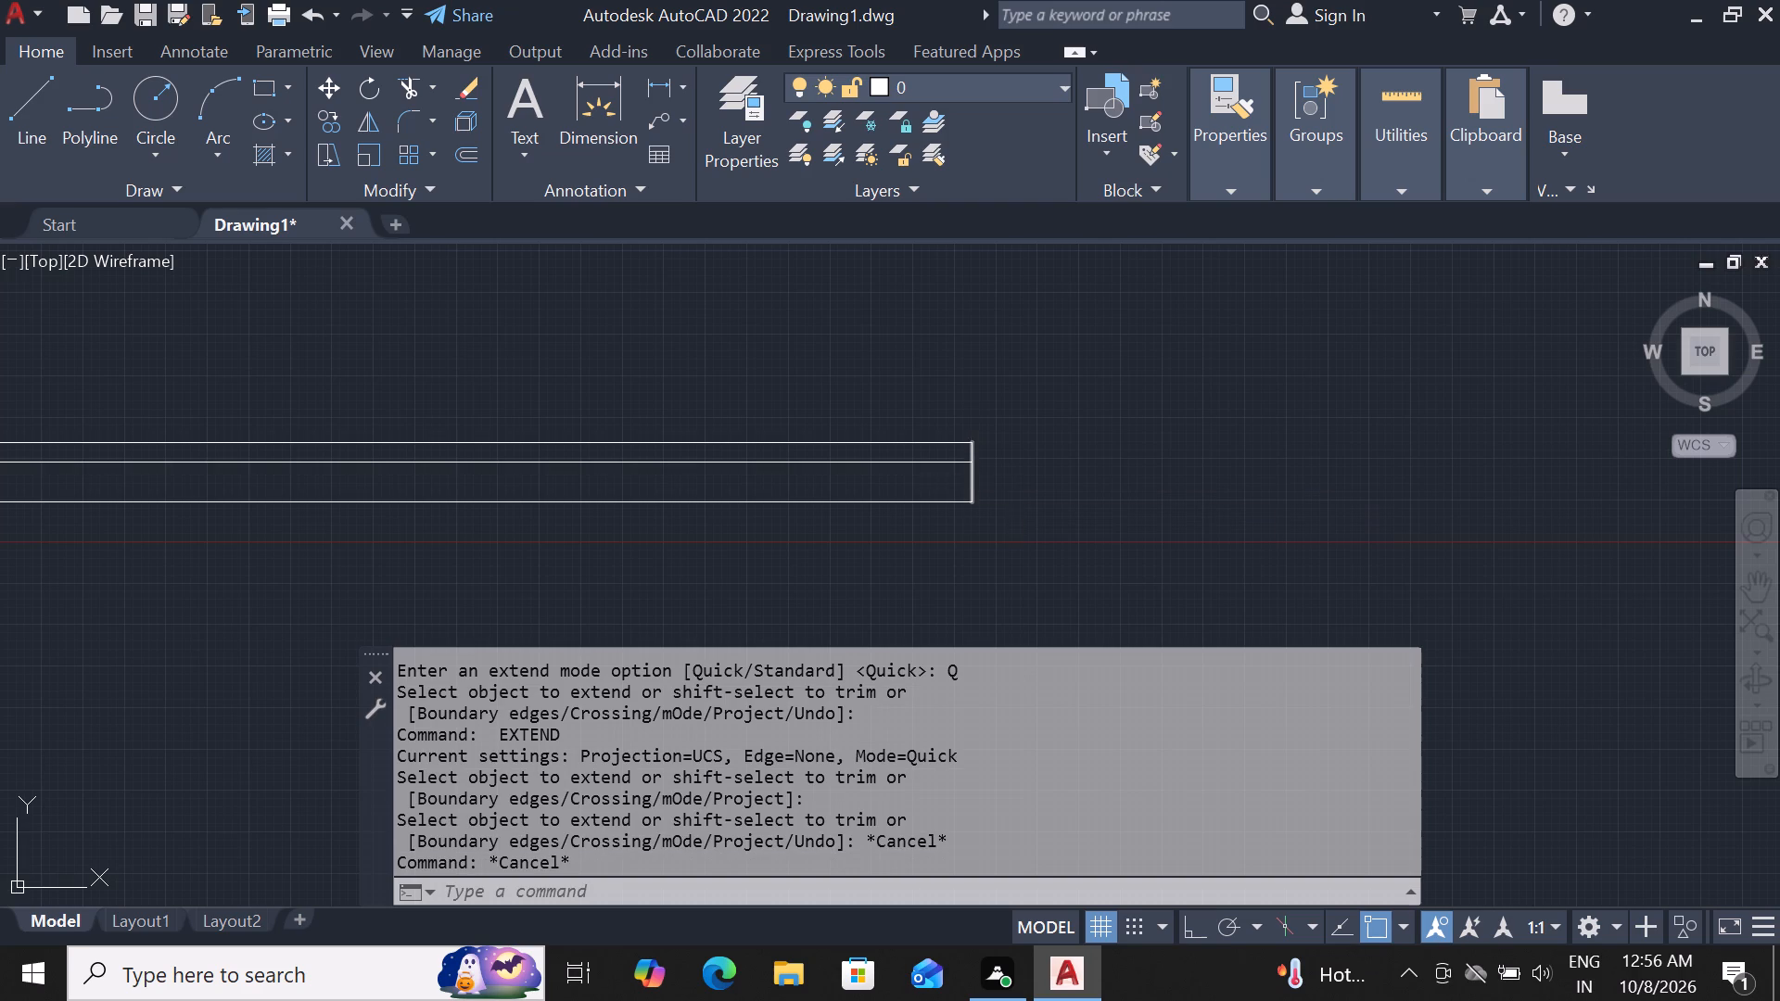
{"action": "left_click", "coordinate": [970, 446]}
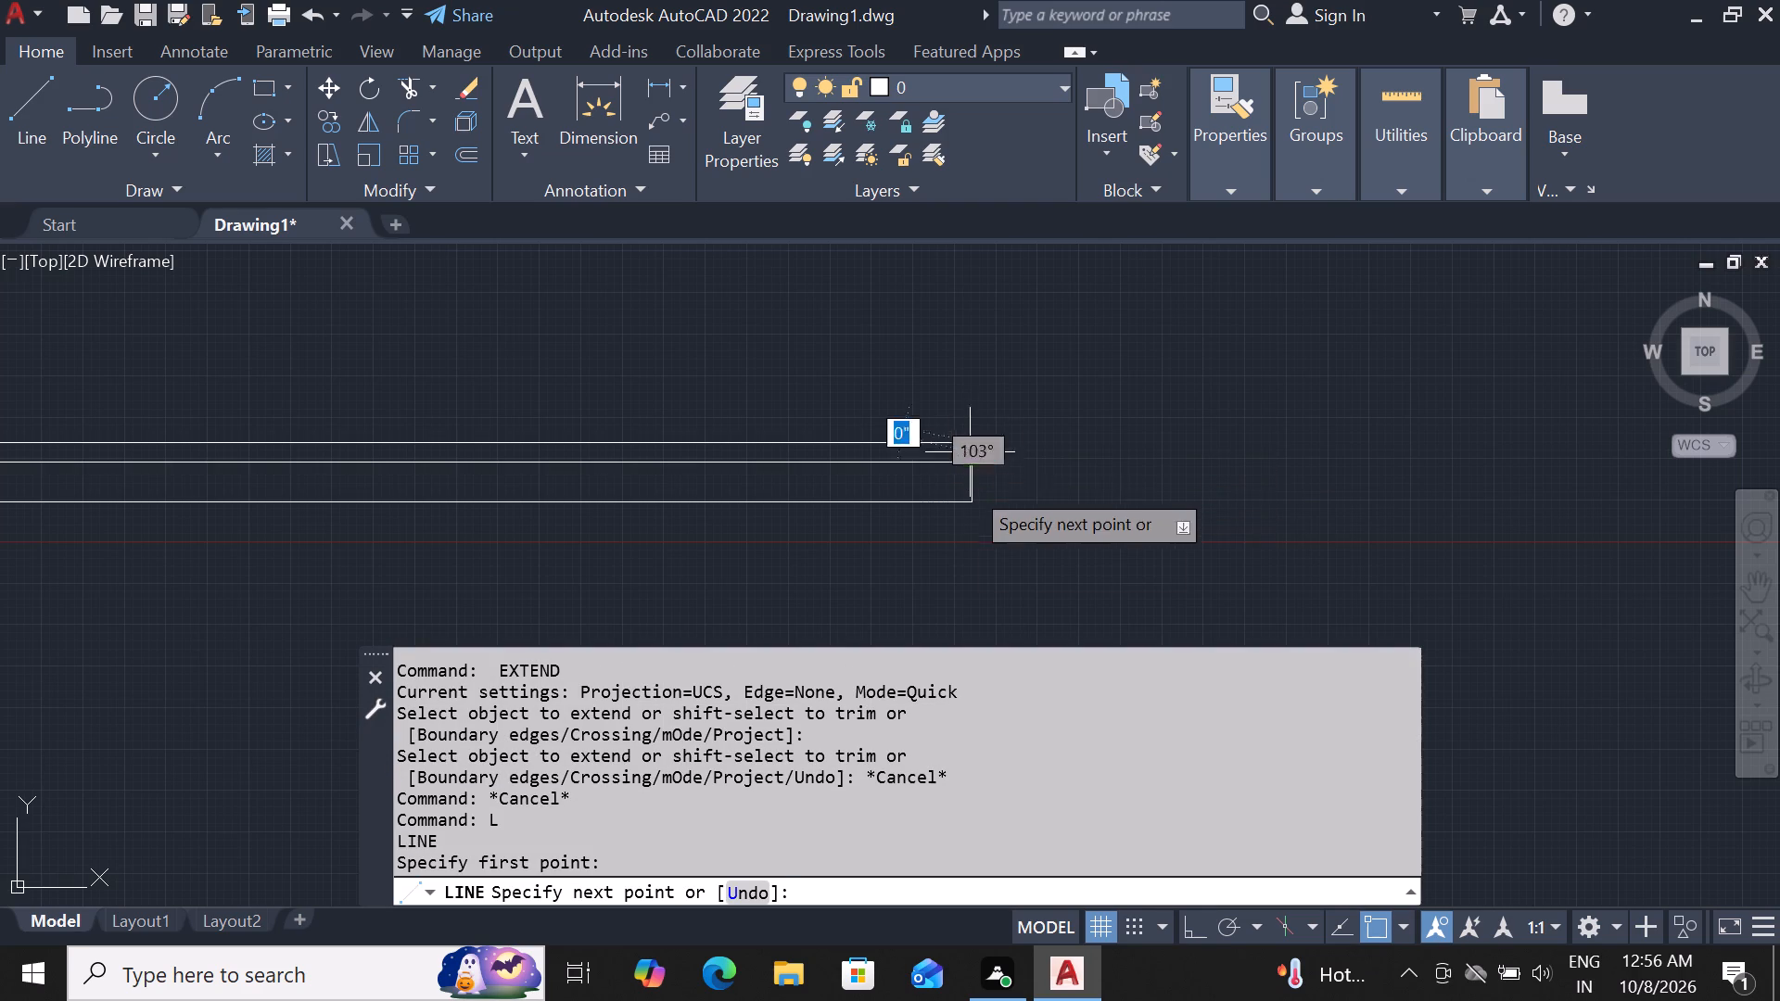
{"action": "scroll", "coordinate": [947, 556], "scroll_direction": "down", "scroll_amount": 2}
{"action": "key", "text": "F8"}
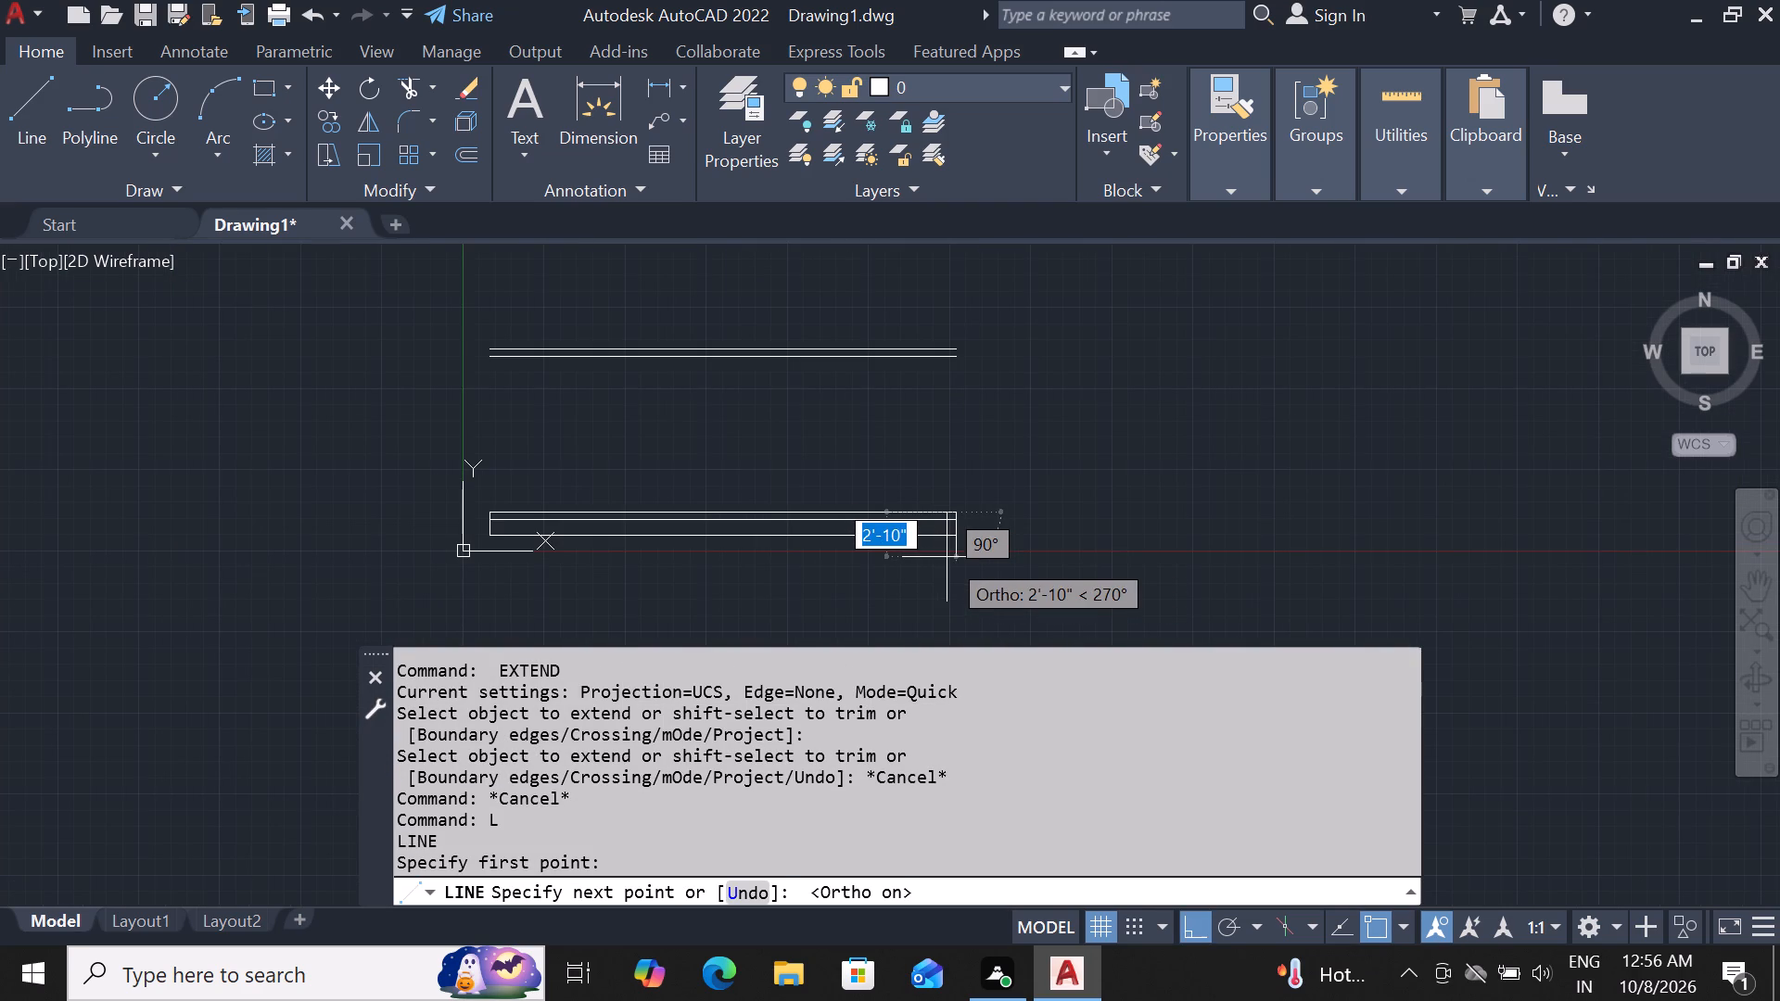
{"action": "scroll", "coordinate": [922, 507], "scroll_direction": "down", "scroll_amount": 3}
{"action": "scroll", "coordinate": [950, 333], "scroll_direction": "up", "scroll_amount": 1}
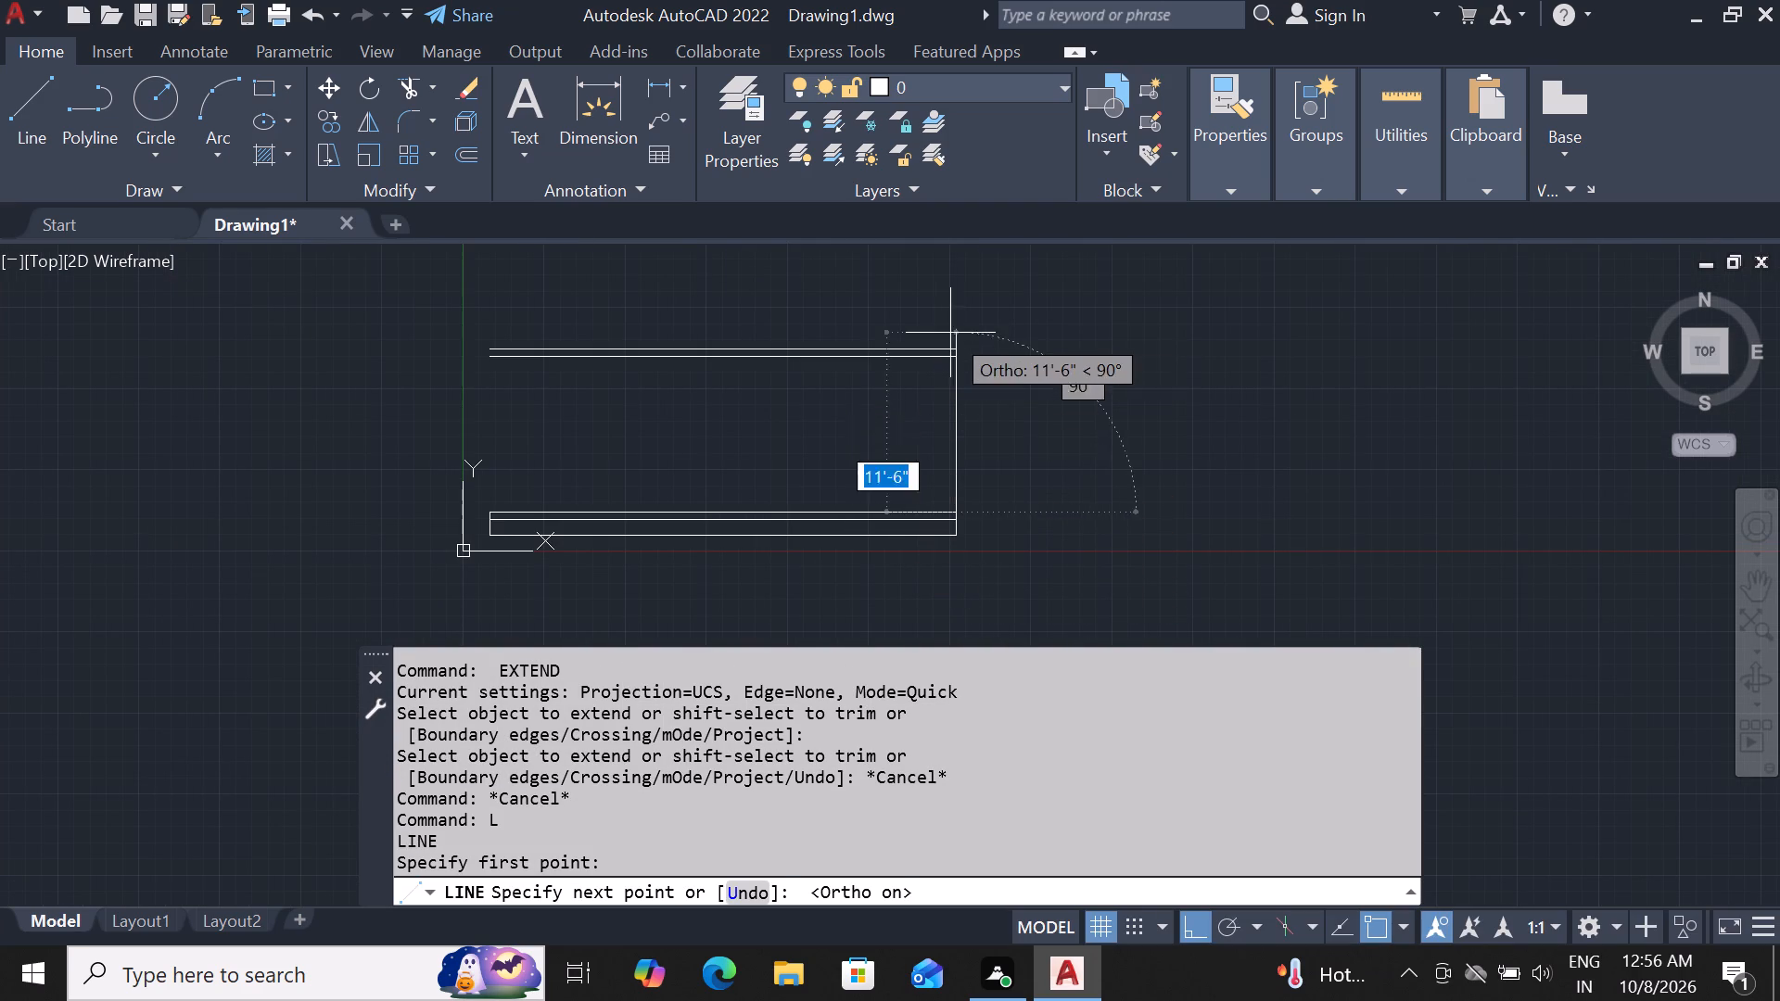
{"action": "scroll", "coordinate": [950, 333], "scroll_direction": "up", "scroll_amount": 1}
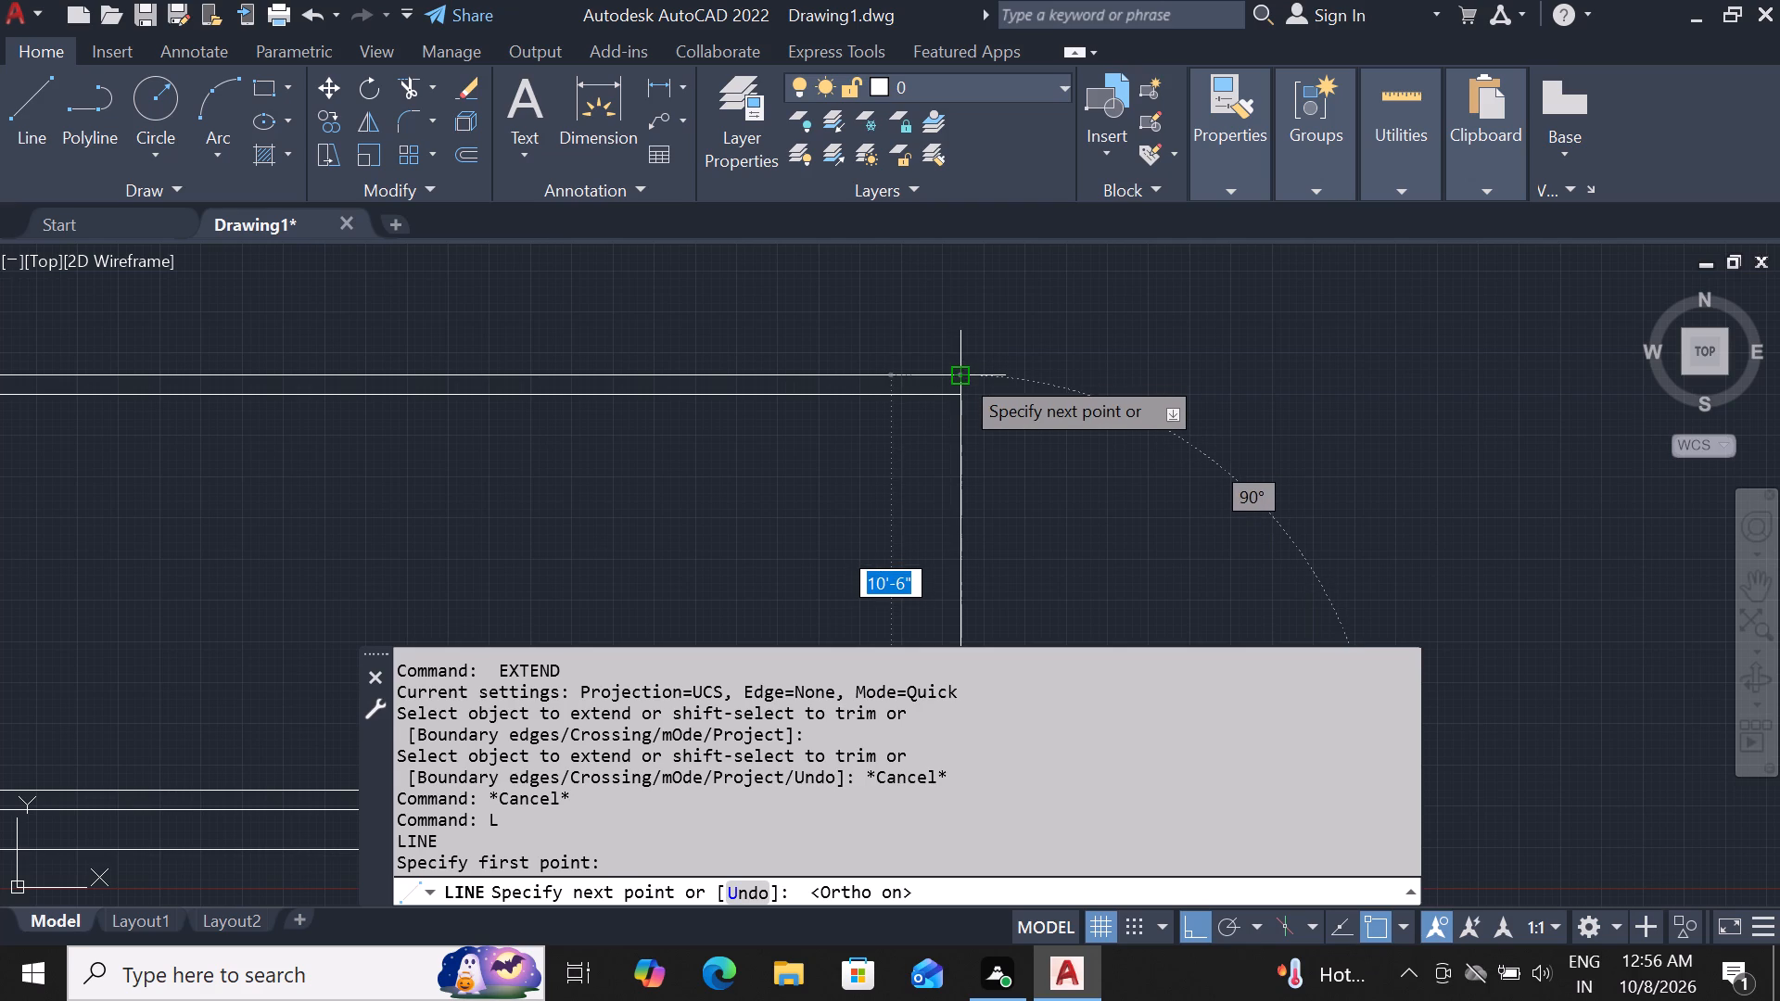
{"action": "left_click", "coordinate": [960, 374]}
{"action": "key", "text": "Escape"}
Draw a vertical line from the uppermost line's left endpoint down to the left endpoint of the line just above the rectangle.
{"action": "scroll", "coordinate": [900, 425], "scroll_direction": "down", "scroll_amount": 2}
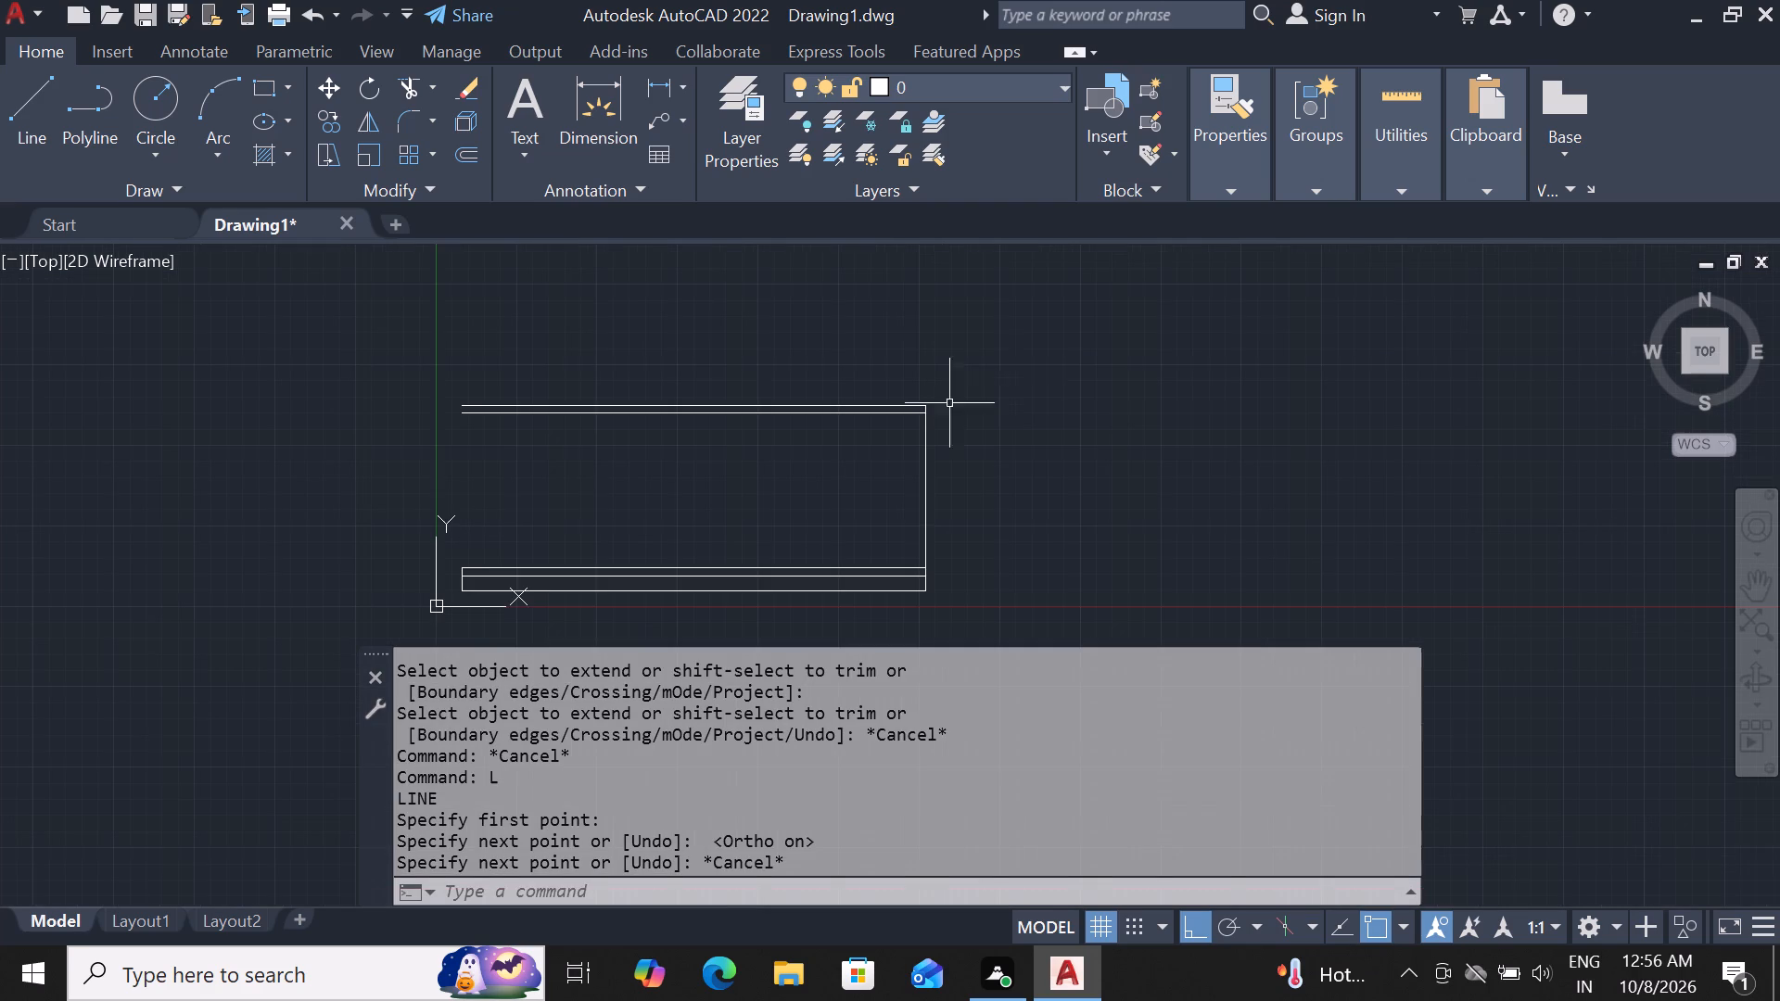
{"action": "scroll", "coordinate": [438, 442], "scroll_direction": "up", "scroll_amount": 3}
{"action": "type", "text": "l"}
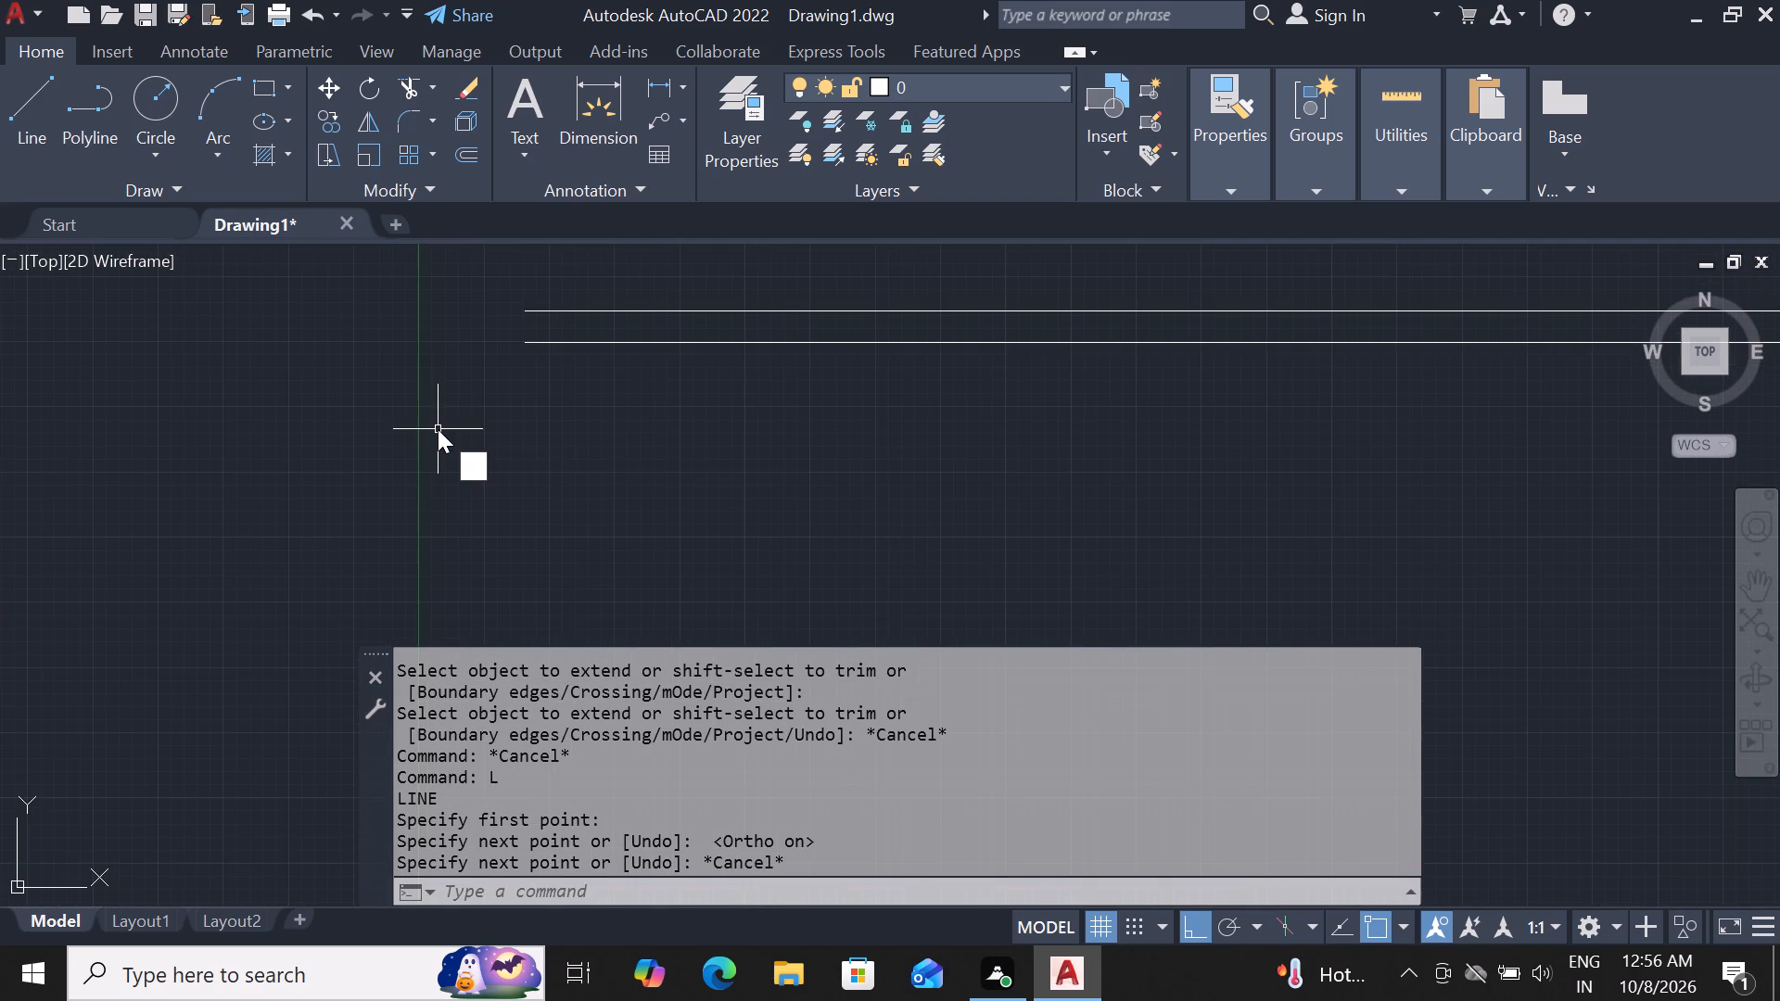
{"action": "key", "text": "space"}
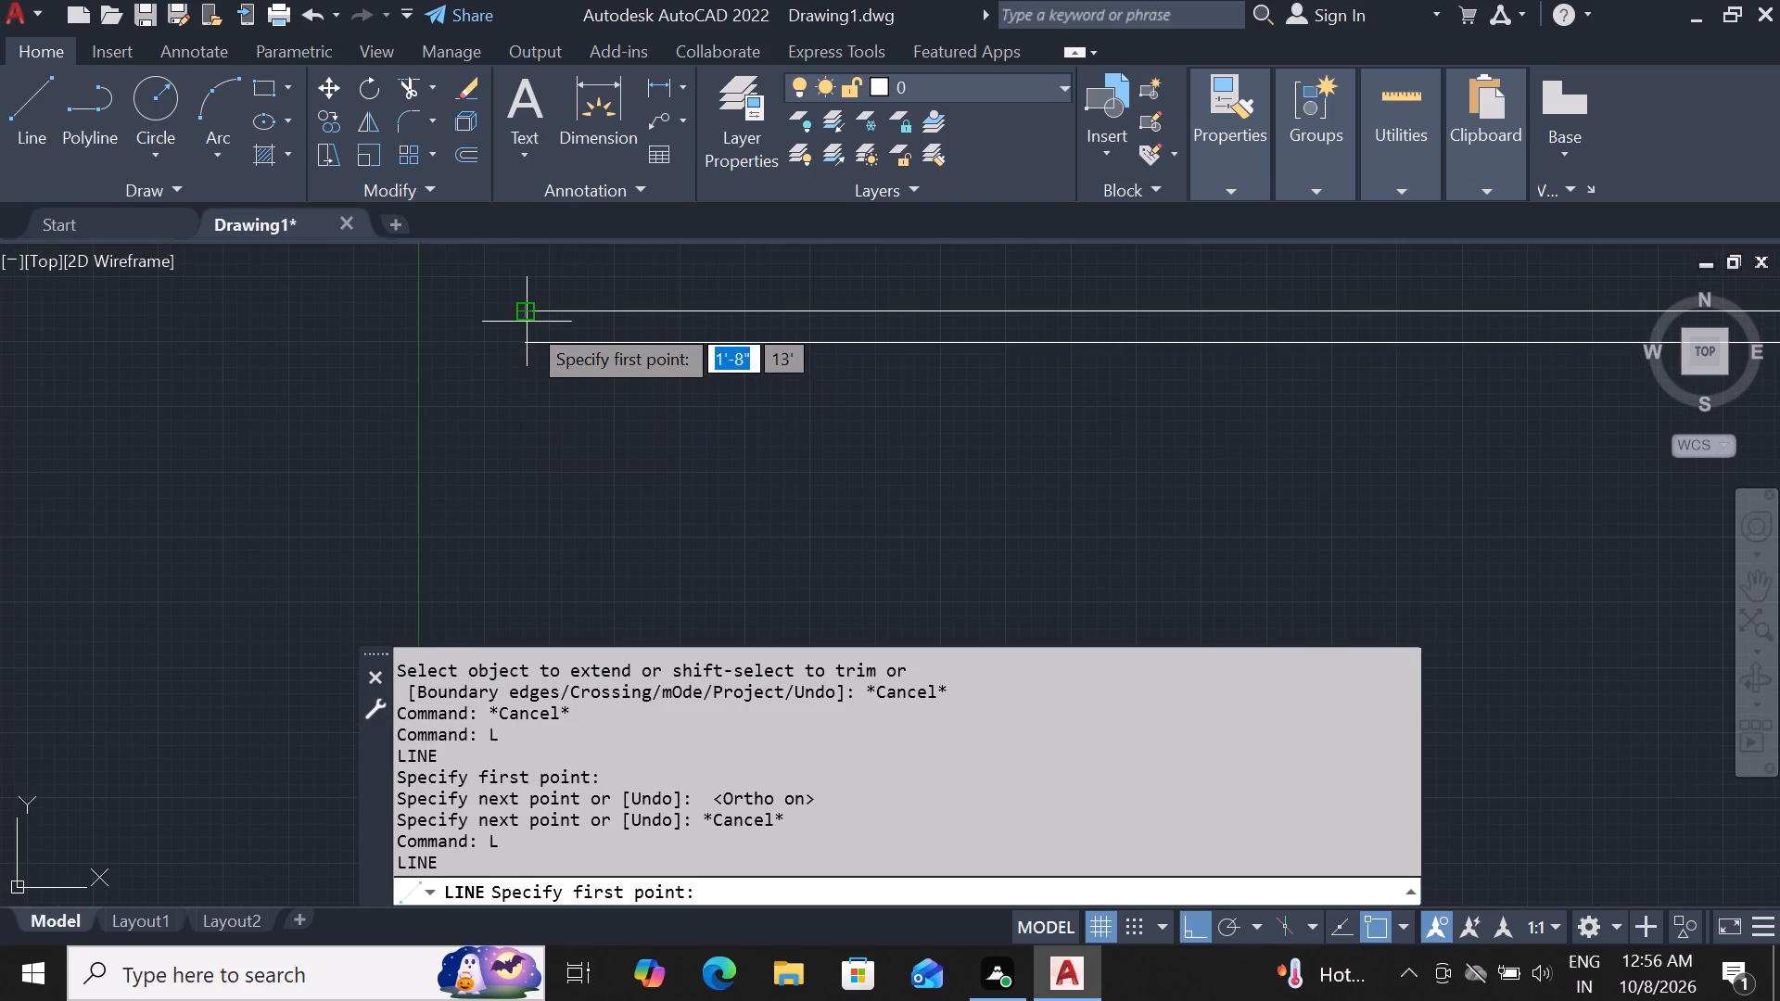
{"action": "left_click", "coordinate": [527, 320]}
{"action": "scroll", "coordinate": [567, 450], "scroll_direction": "down", "scroll_amount": 2}
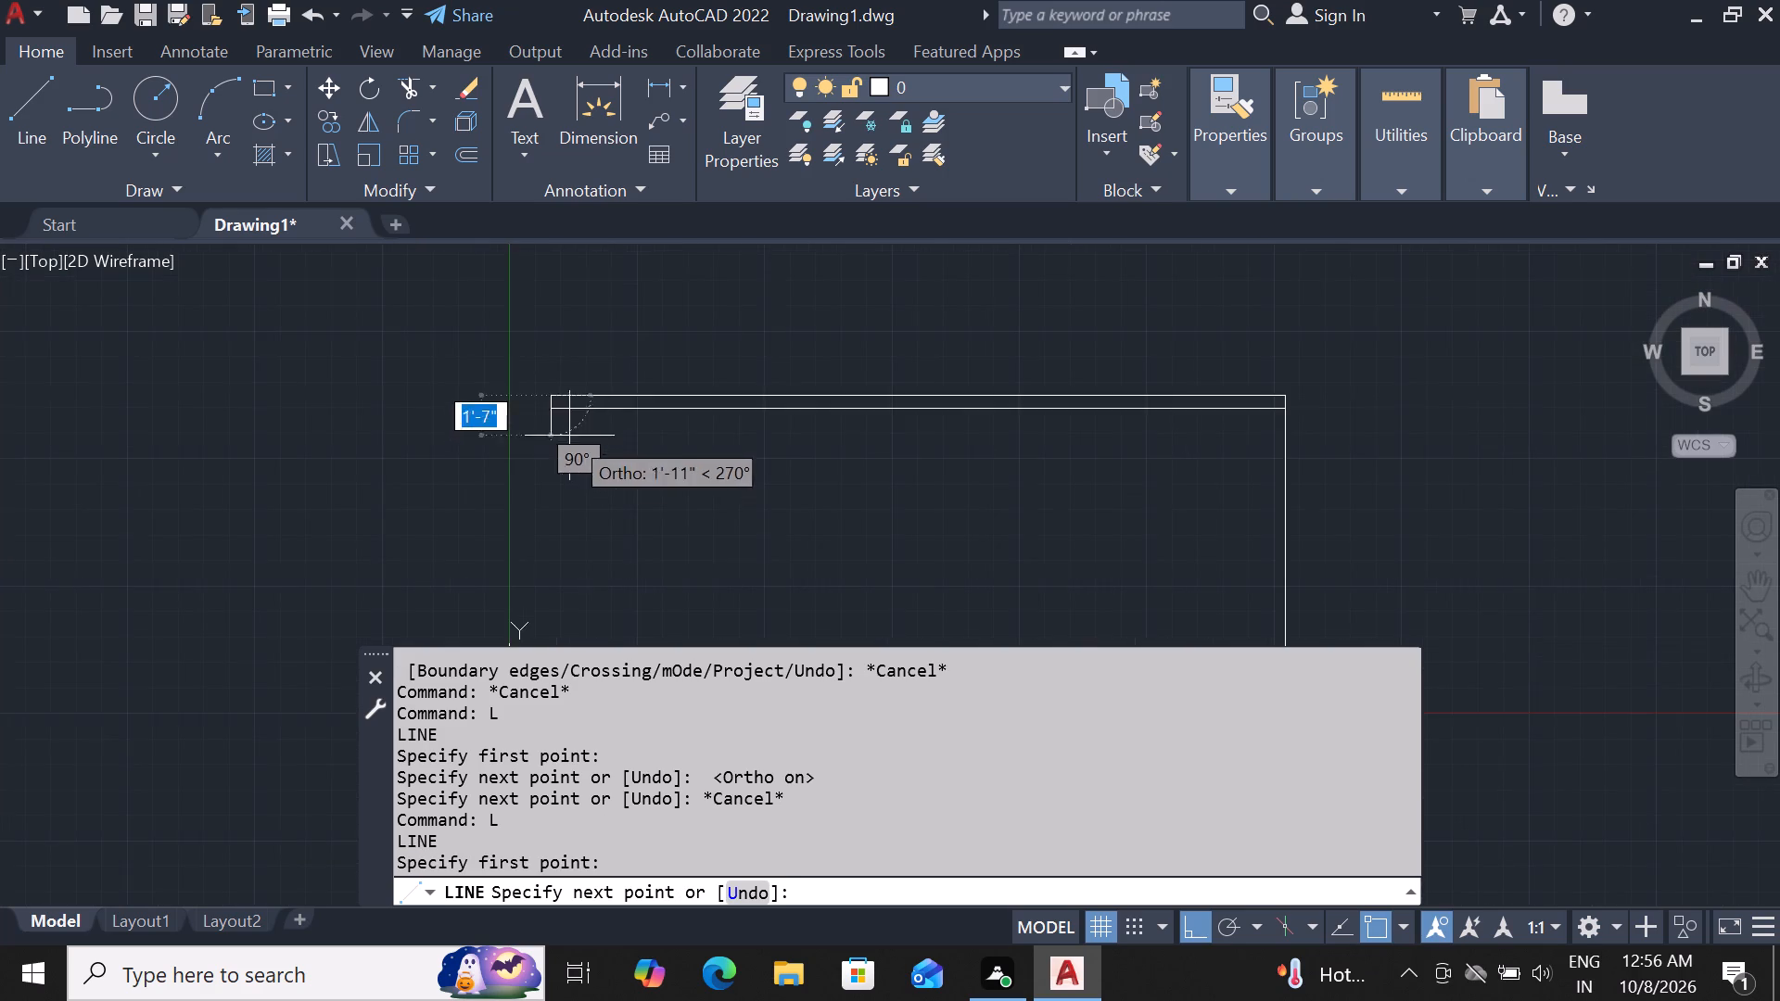
{"action": "scroll", "coordinate": [571, 390], "scroll_direction": "down", "scroll_amount": 3}
{"action": "scroll", "coordinate": [540, 550], "scroll_direction": "up", "scroll_amount": 3}
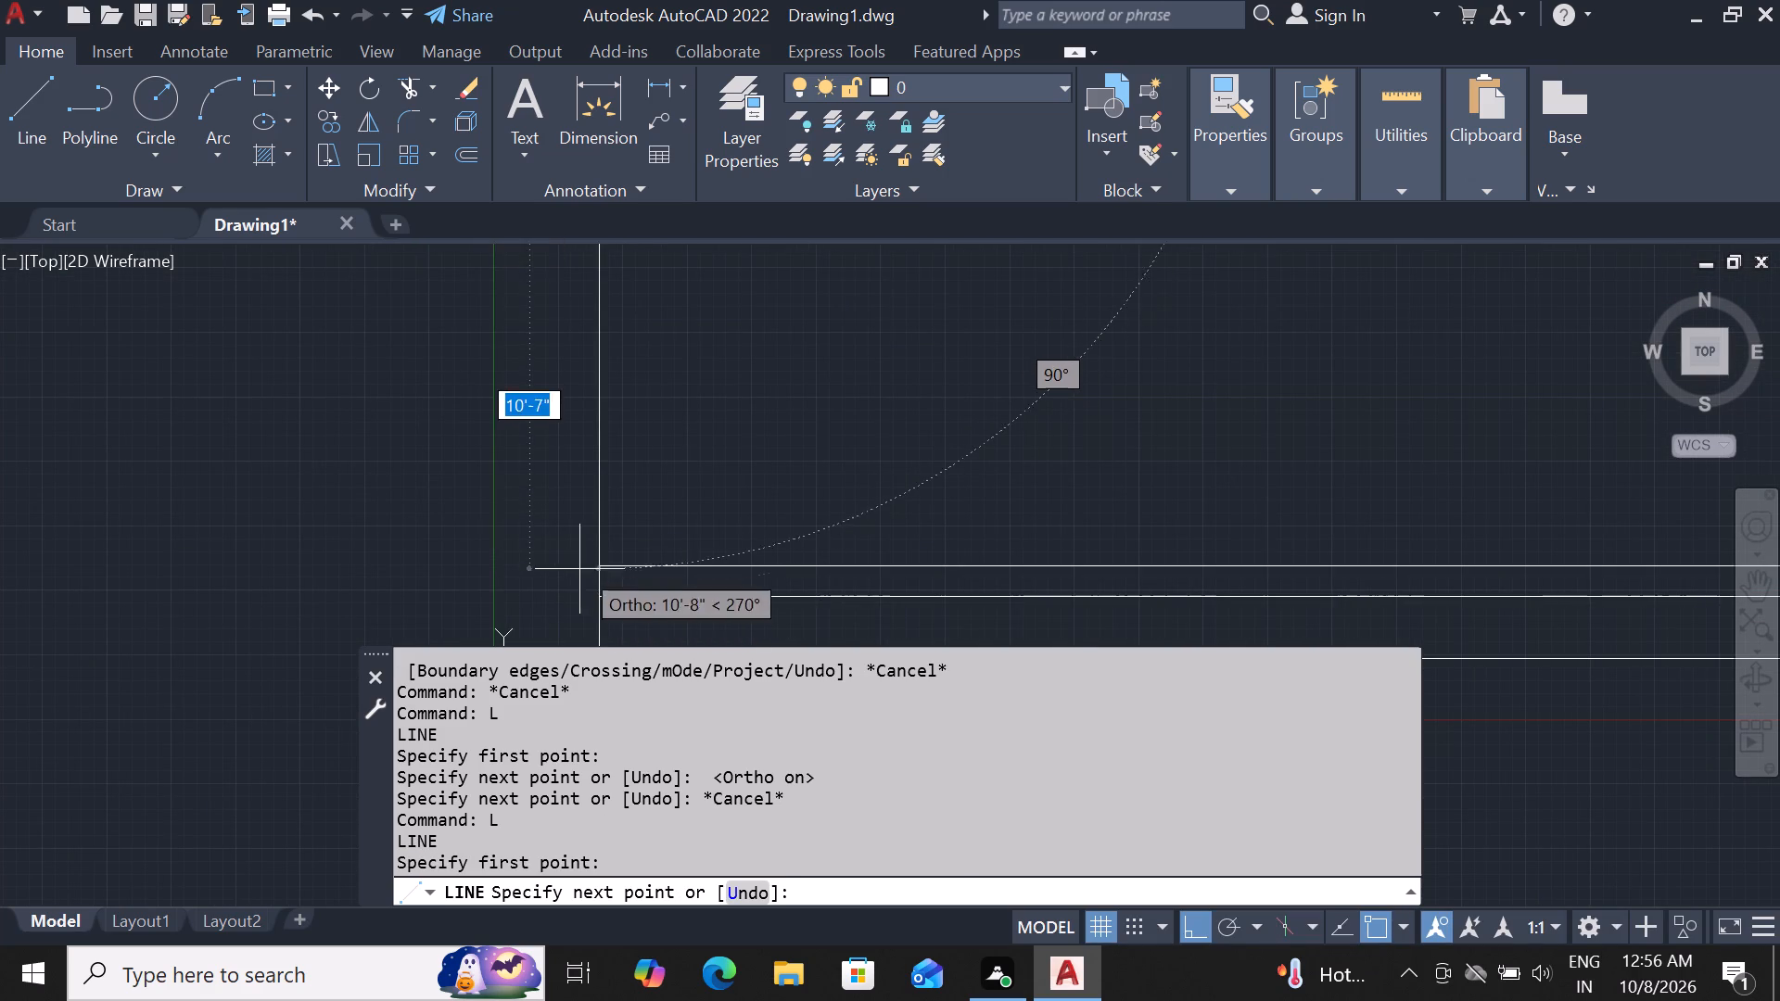
{"action": "left_click", "coordinate": [595, 563]}
{"action": "key", "text": "Escape"}
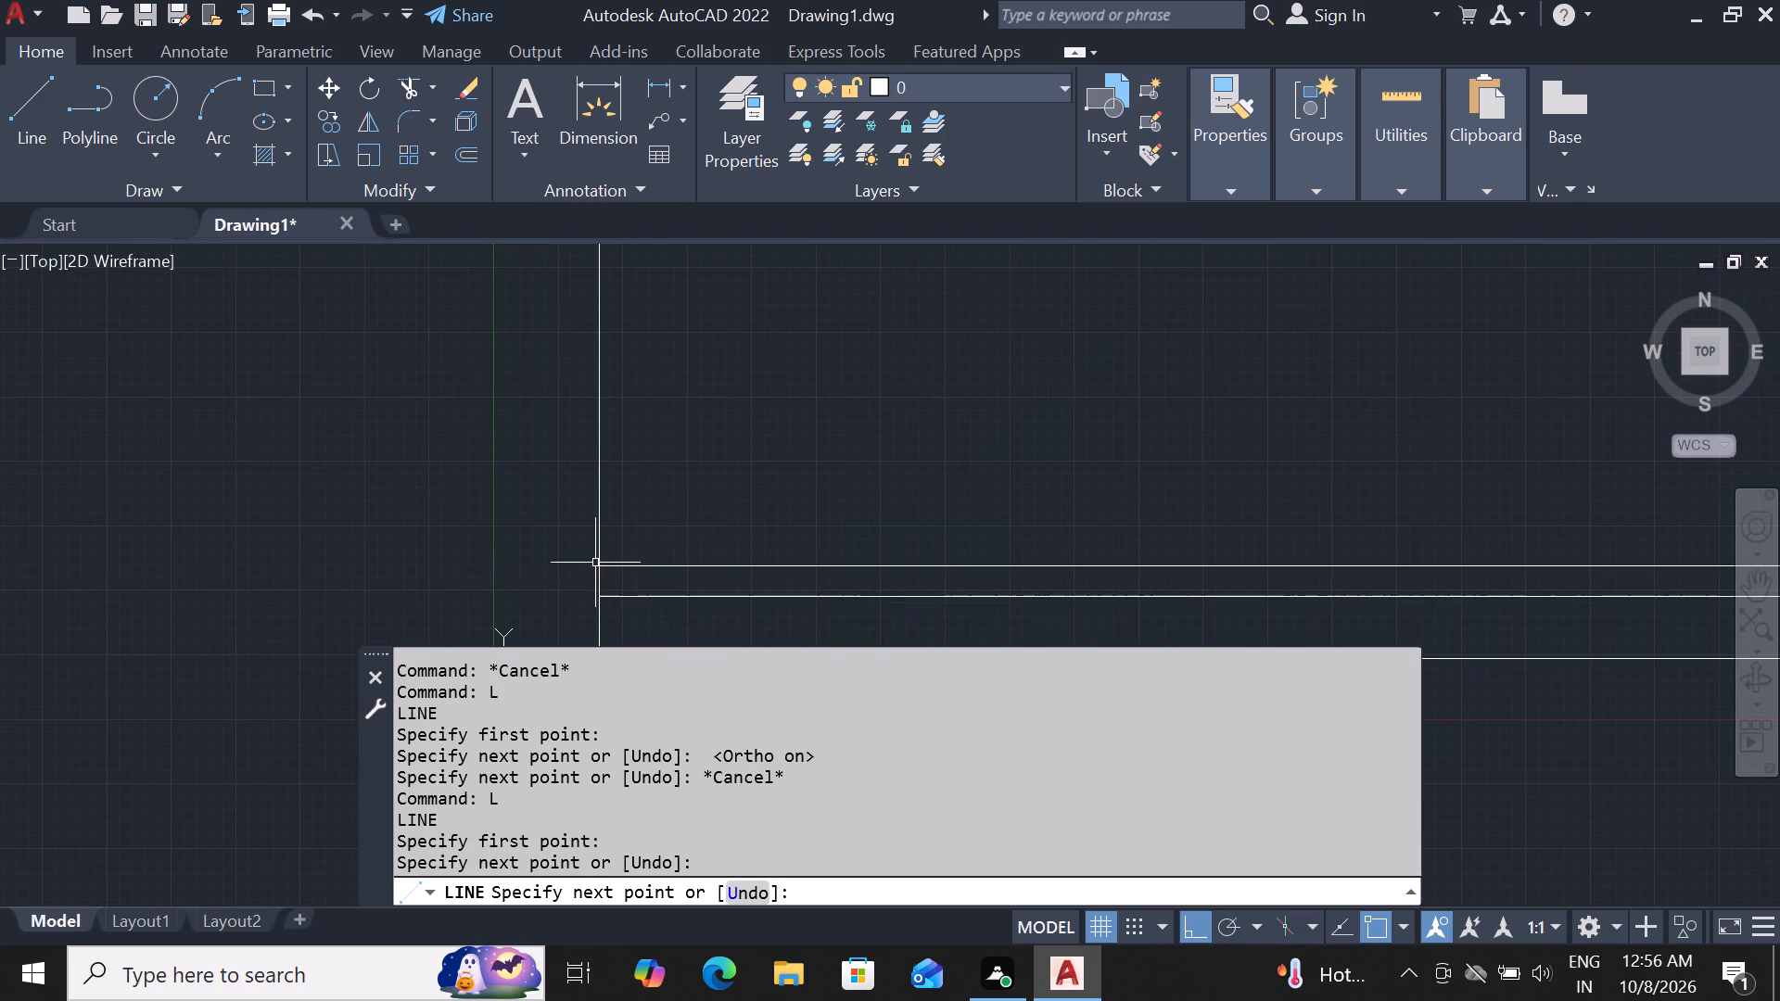
Offset the horizontal line just above the bottom rectangle 7' upward.
{"action": "scroll", "coordinate": [595, 563], "scroll_direction": "down", "scroll_amount": 3}
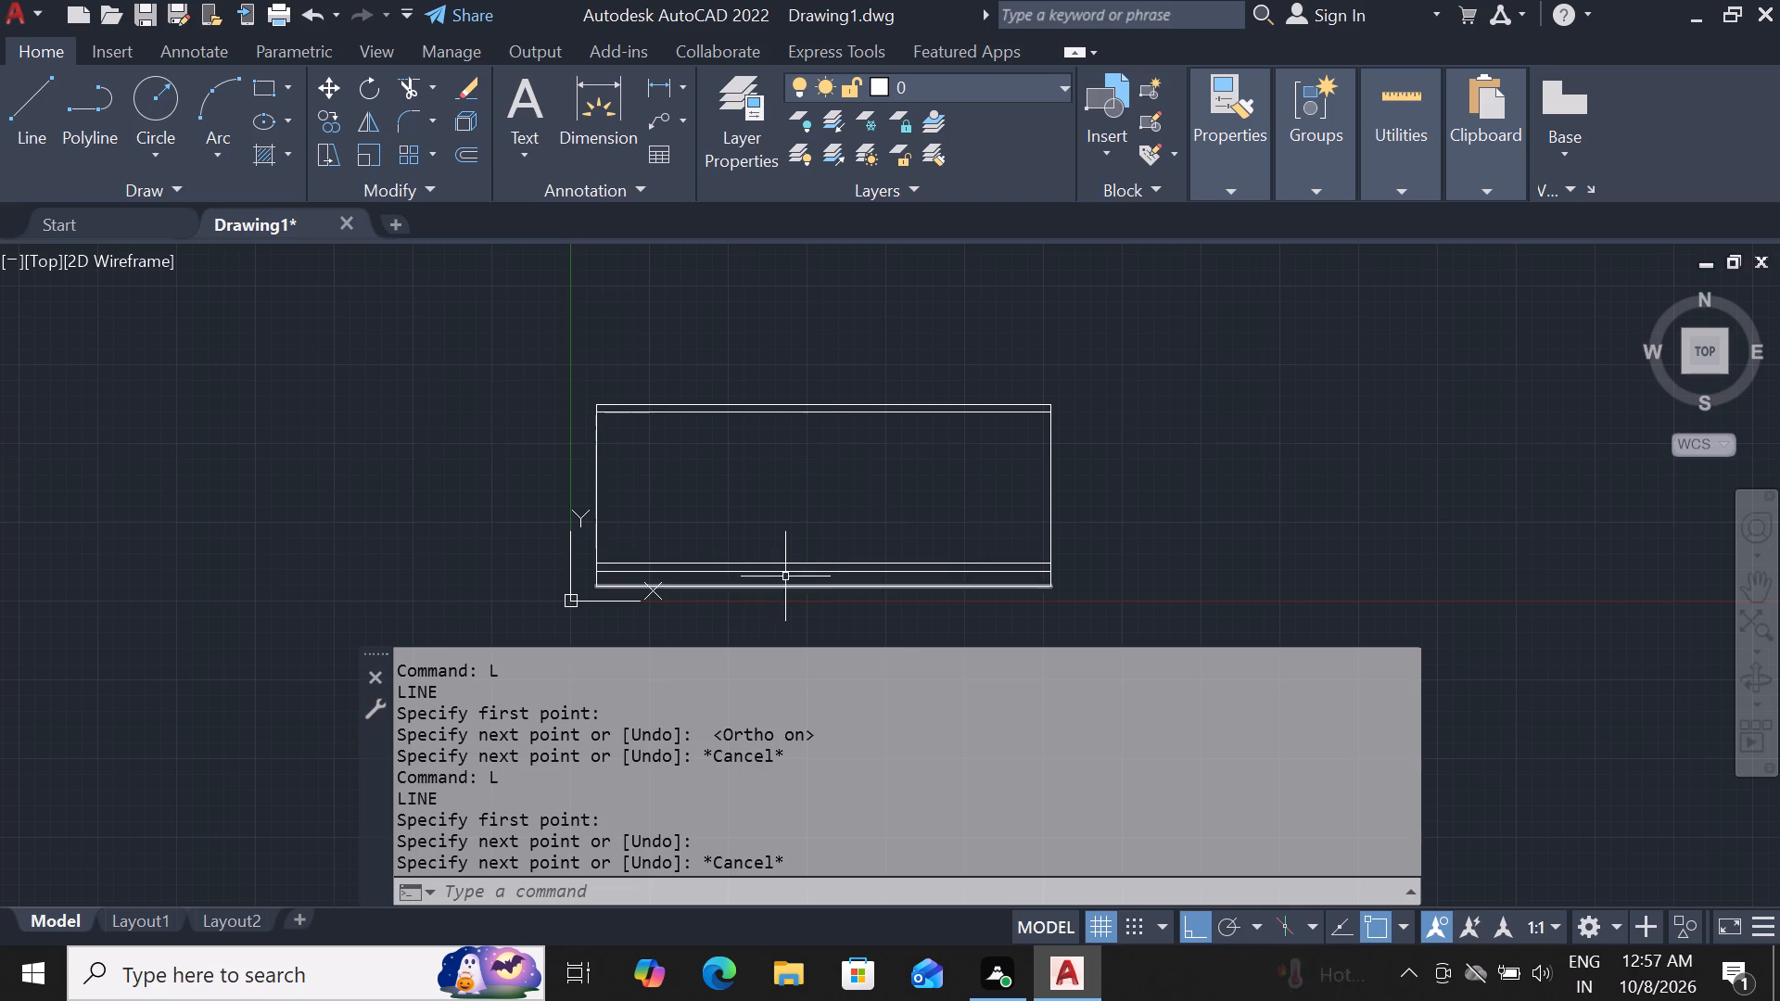
{"action": "scroll", "coordinate": [785, 569], "scroll_direction": "up", "scroll_amount": 2}
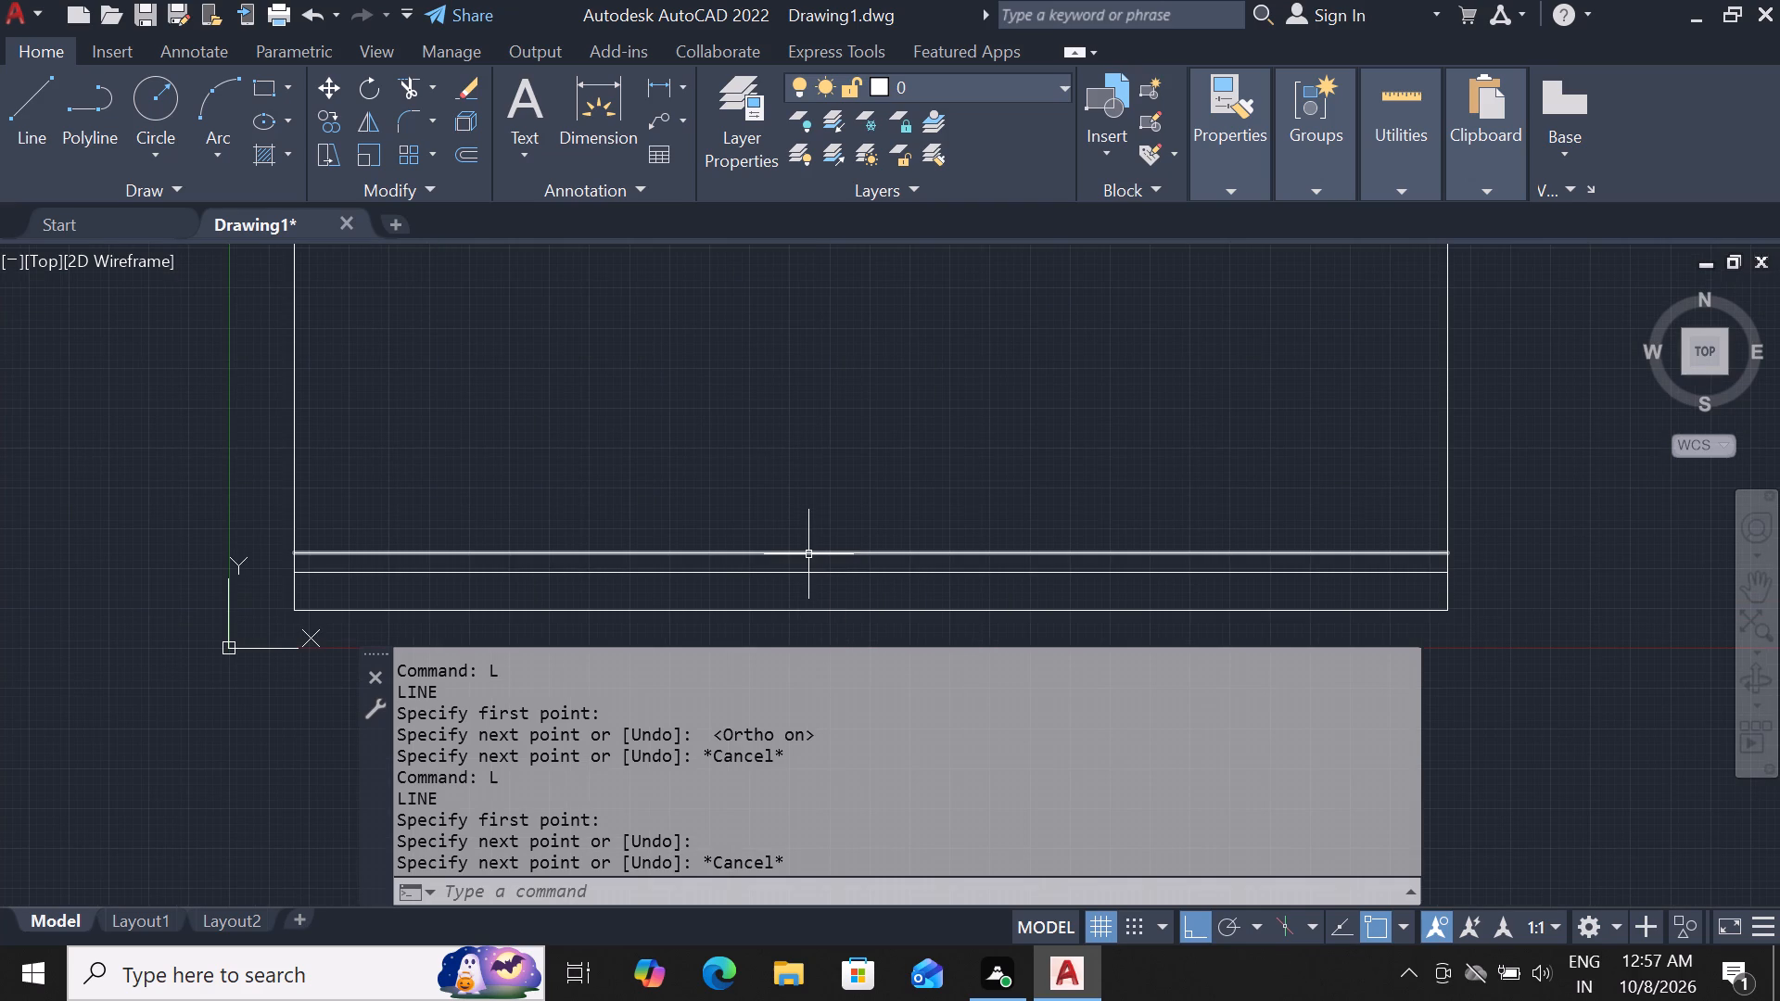
{"action": "left_click", "coordinate": [808, 554]}
{"action": "key", "text": "o"}
{"action": "type", "text": "f"}
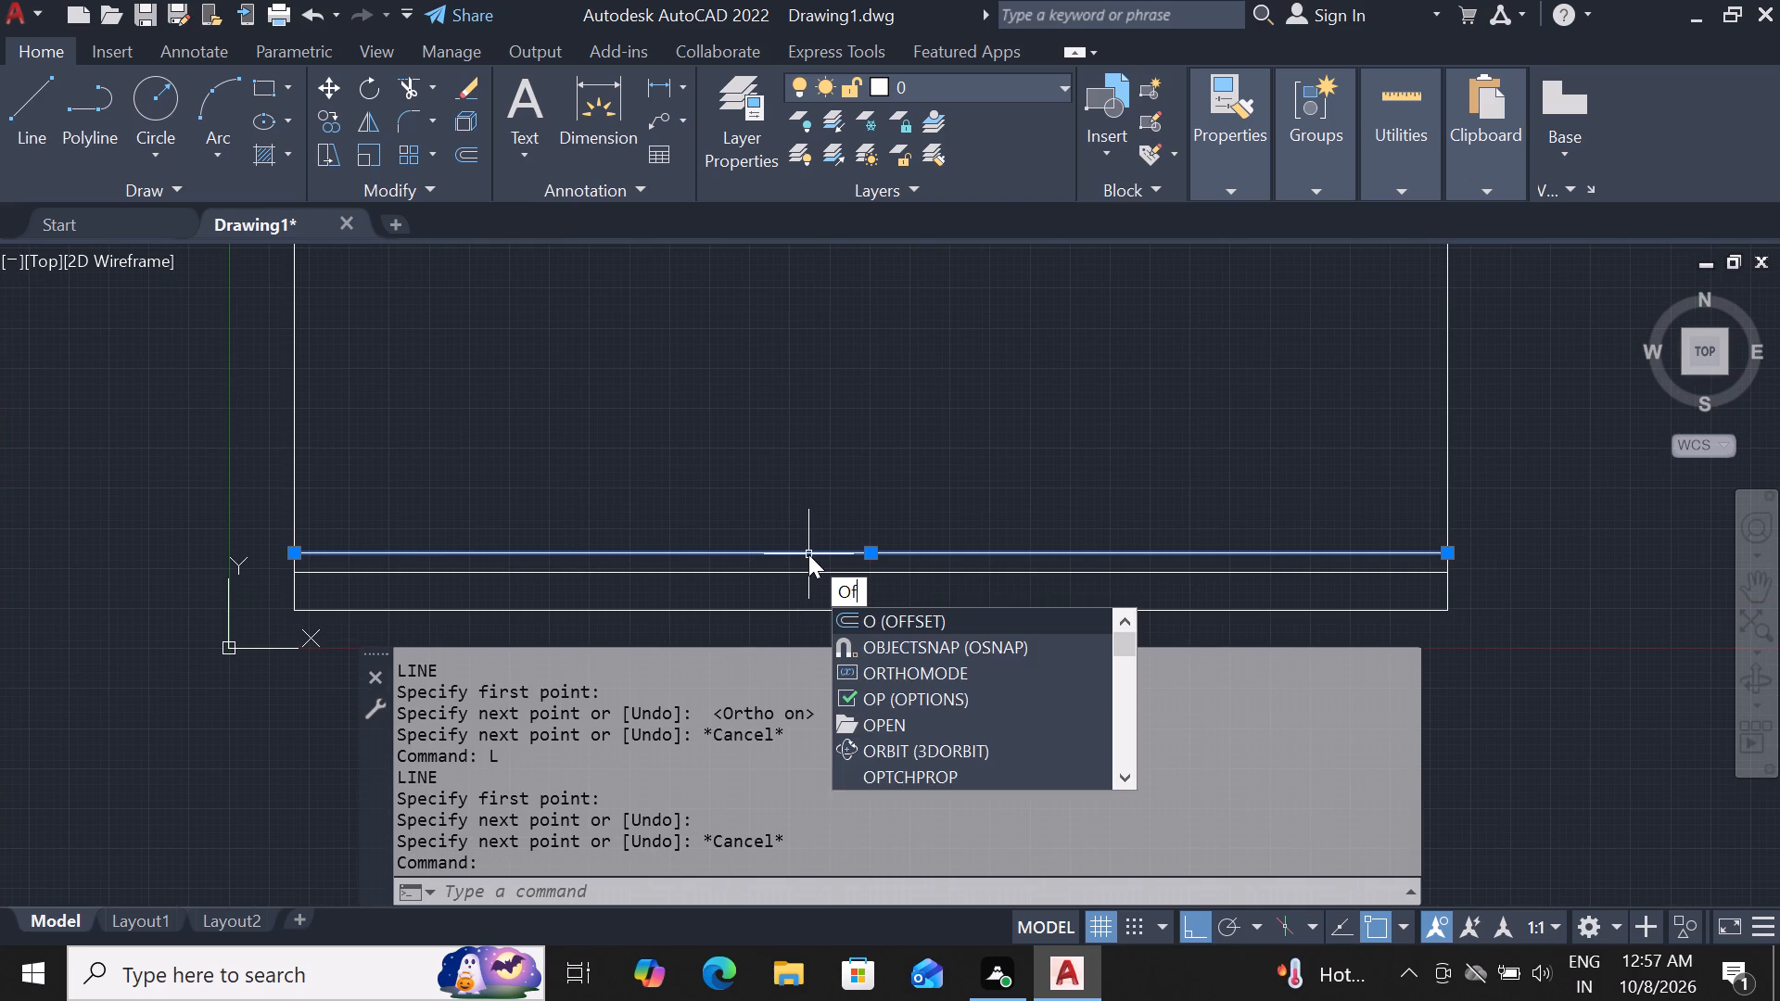
{"action": "key", "text": "space"}
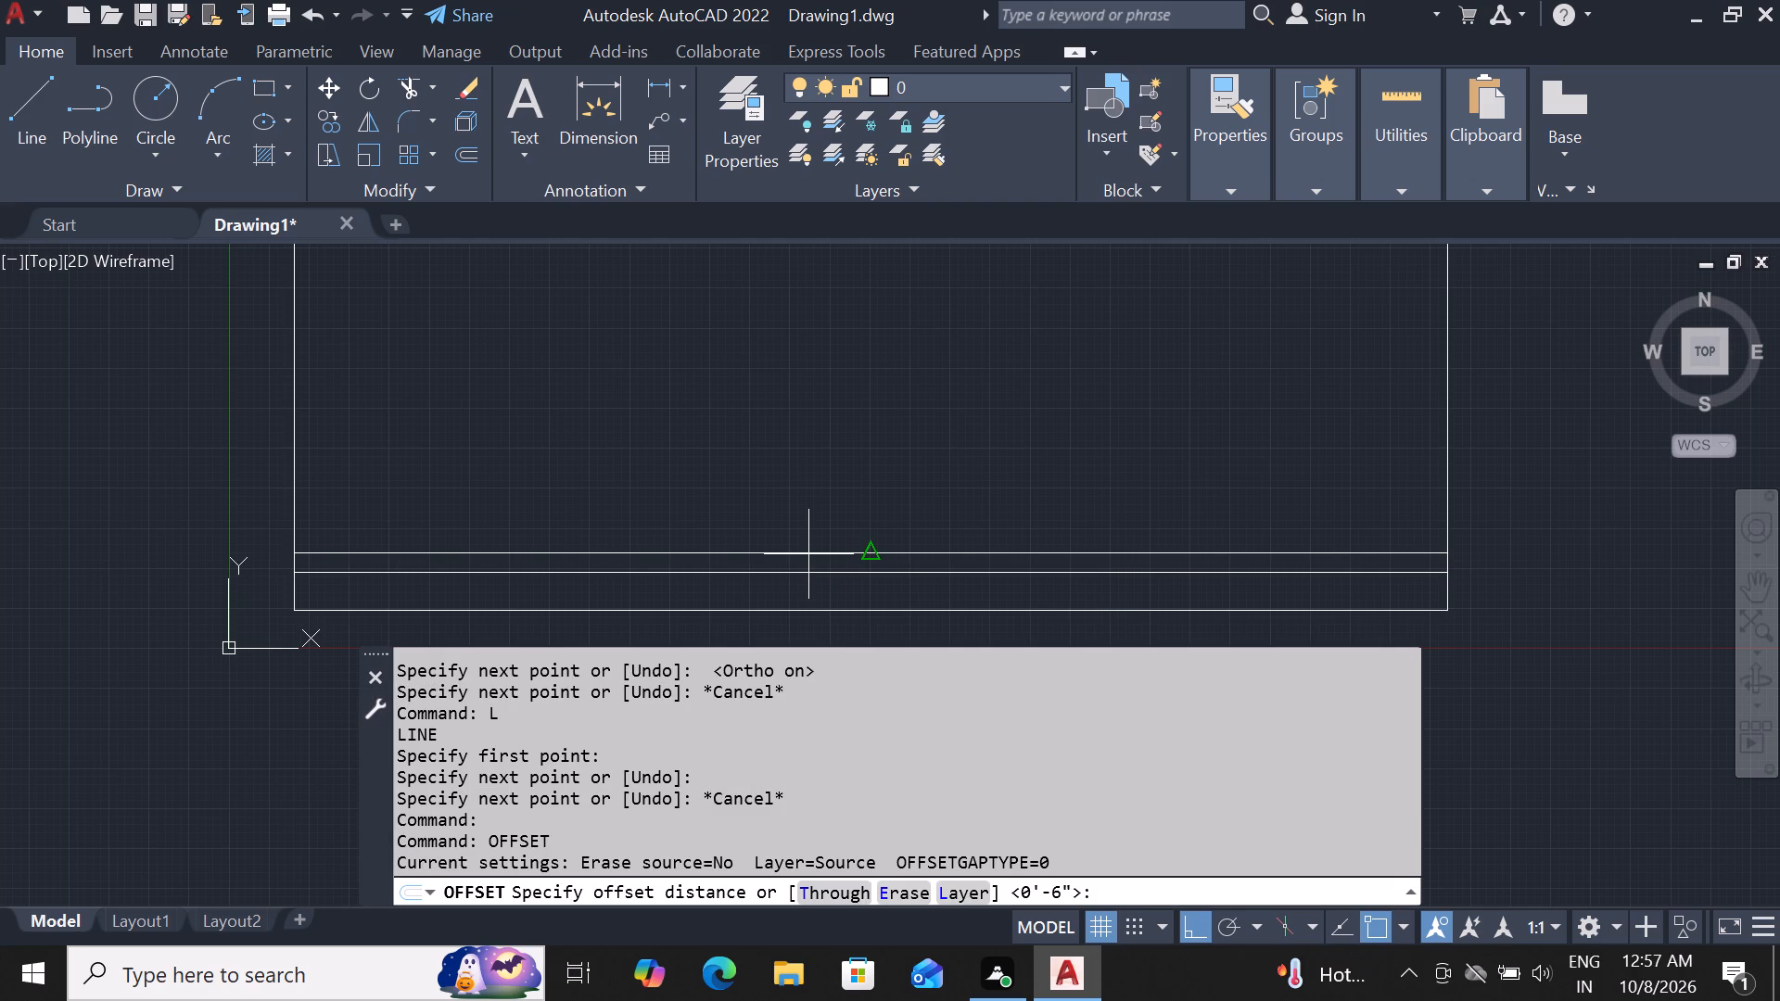
{"action": "type", "text": "7'"}
{"action": "key", "text": "Return"}
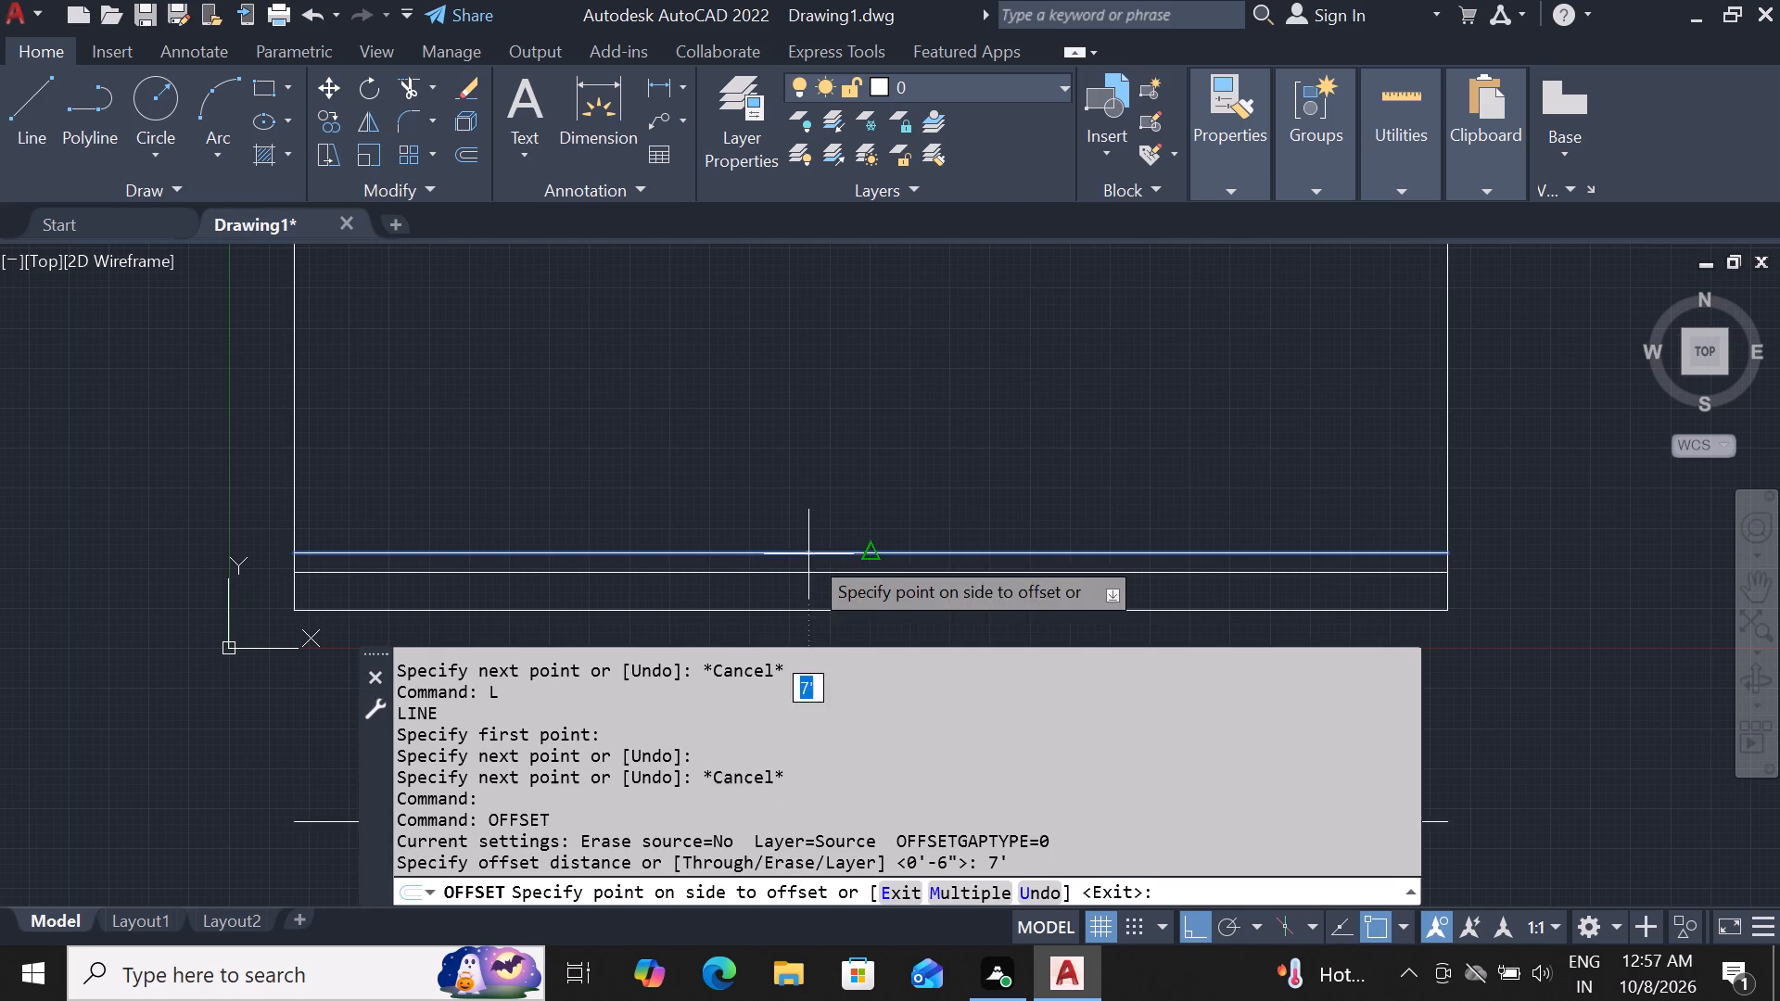
{"action": "left_click", "coordinate": [845, 398]}
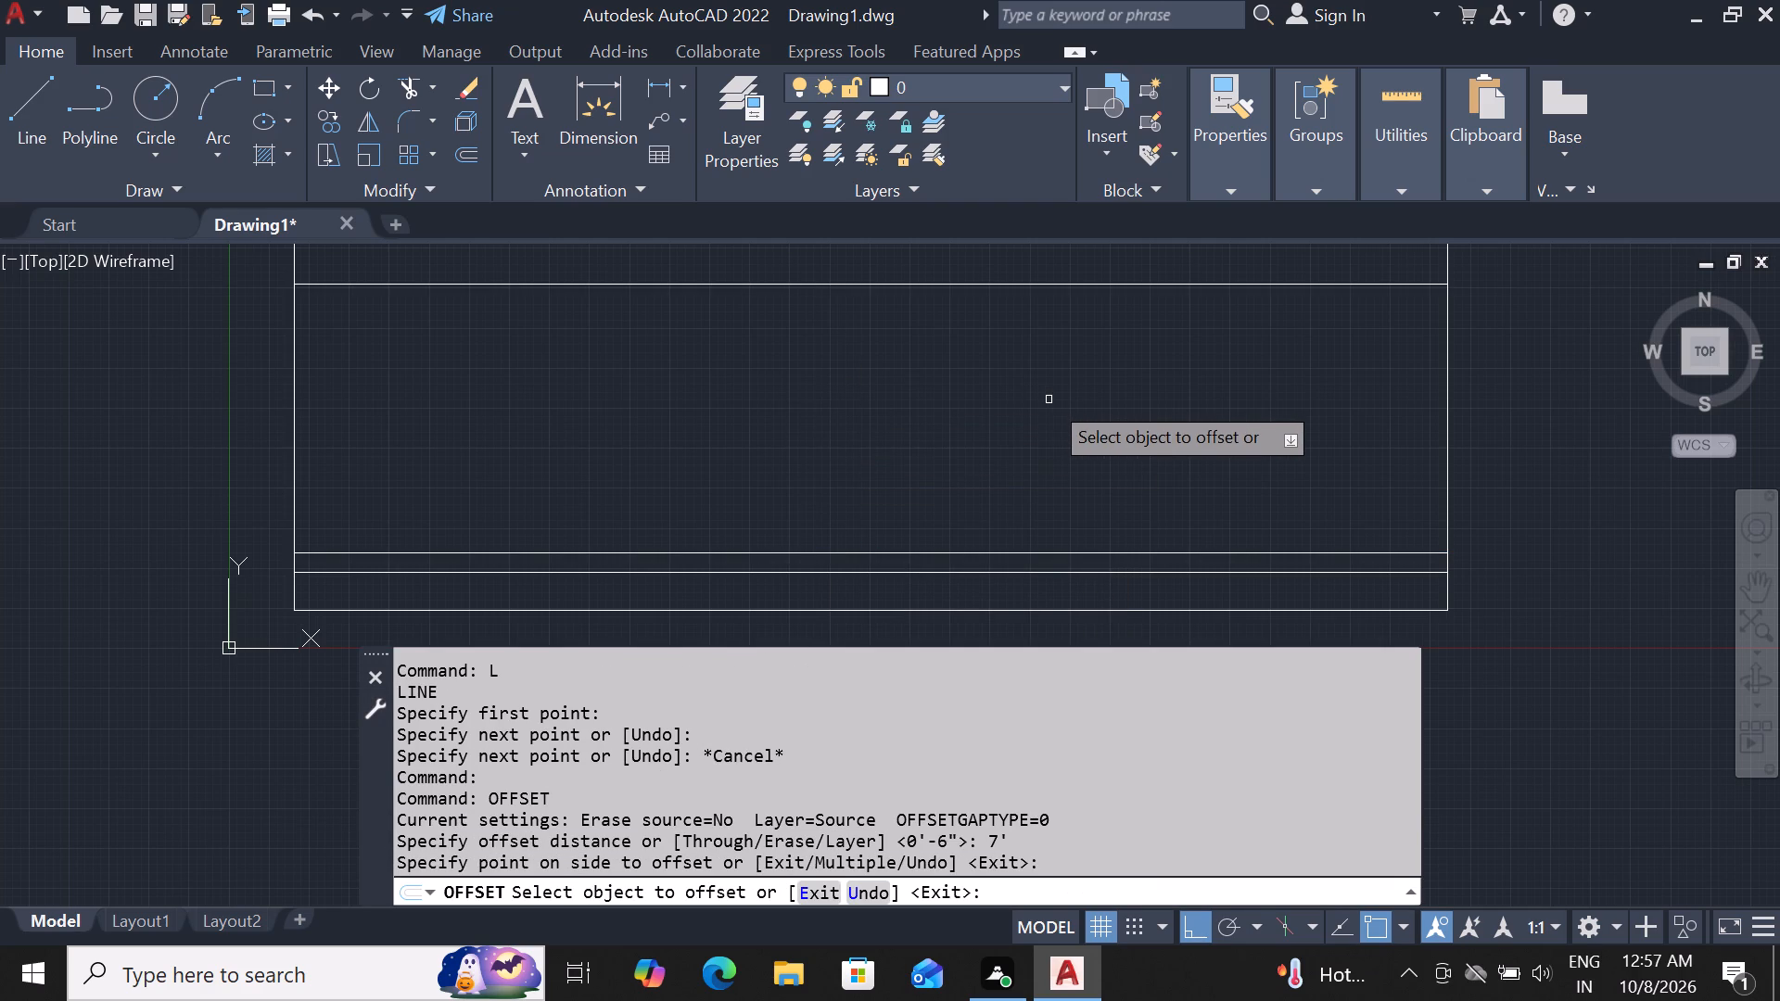
{"action": "scroll", "coordinate": [1059, 424], "scroll_direction": "down", "scroll_amount": 2}
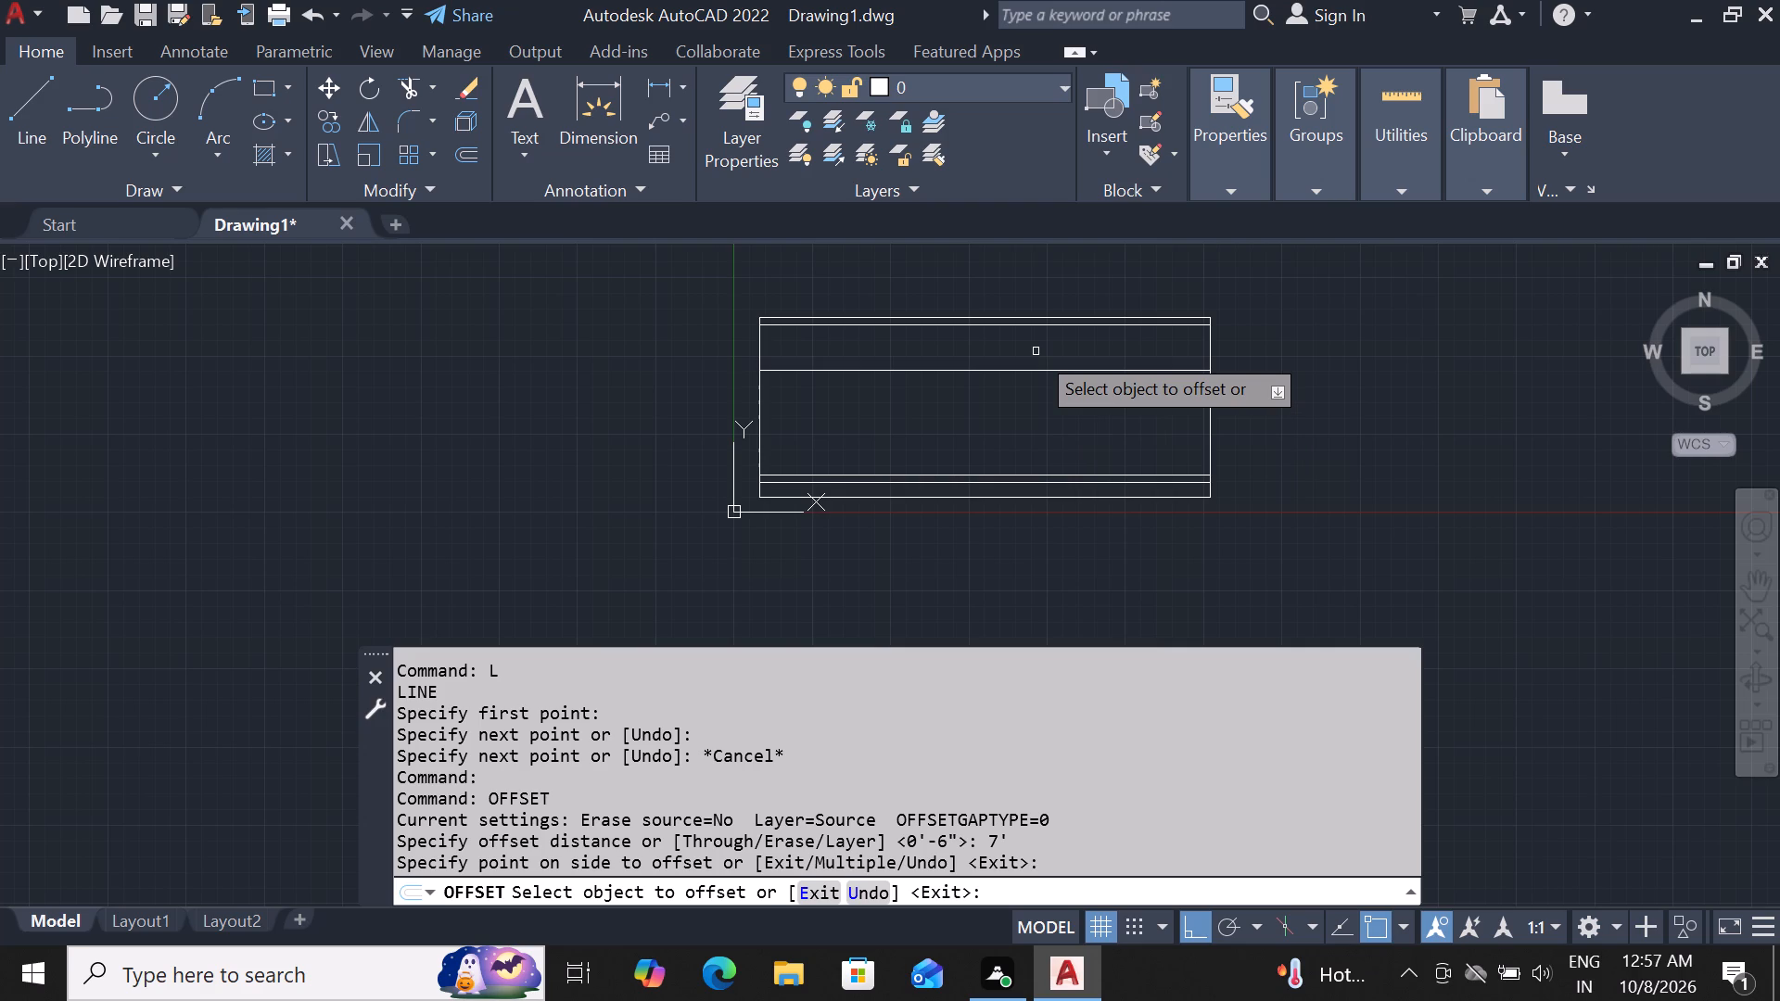
{"action": "scroll", "coordinate": [1036, 351], "scroll_direction": "down", "scroll_amount": 1}
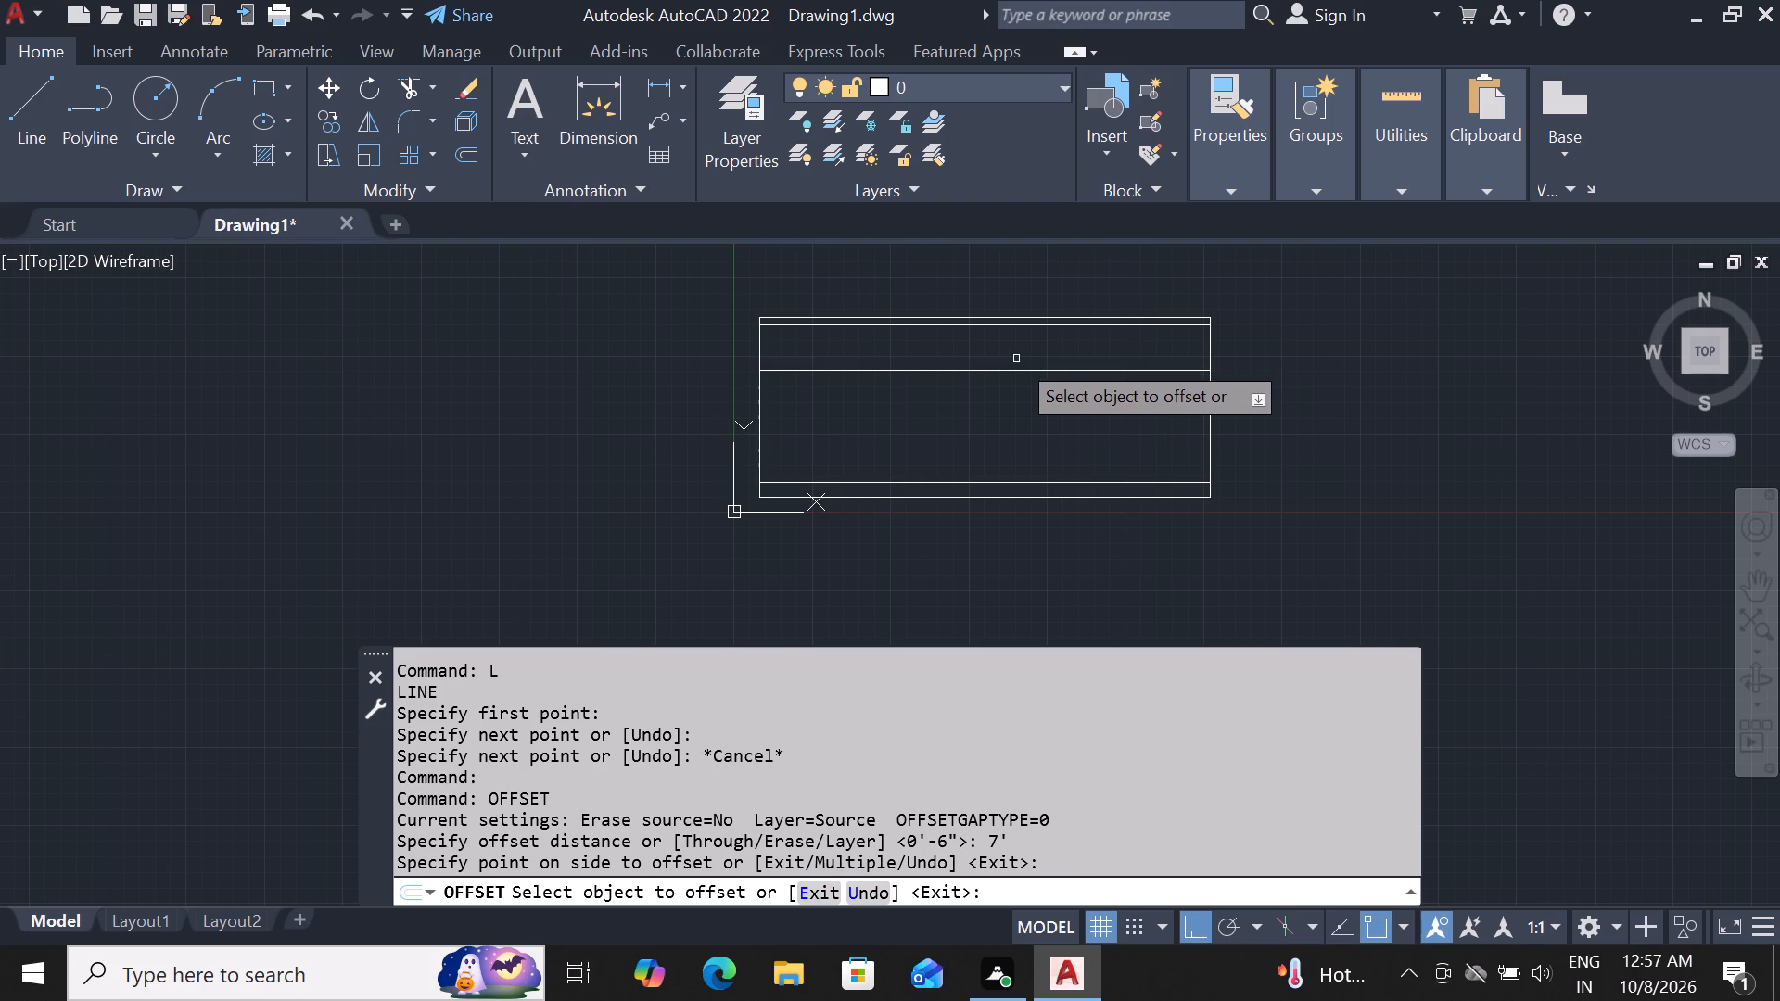
{"action": "scroll", "coordinate": [970, 379], "scroll_direction": "down", "scroll_amount": 1}
{"action": "scroll", "coordinate": [1038, 296], "scroll_direction": "down", "scroll_amount": 1}
{"action": "key", "text": "Escape"}
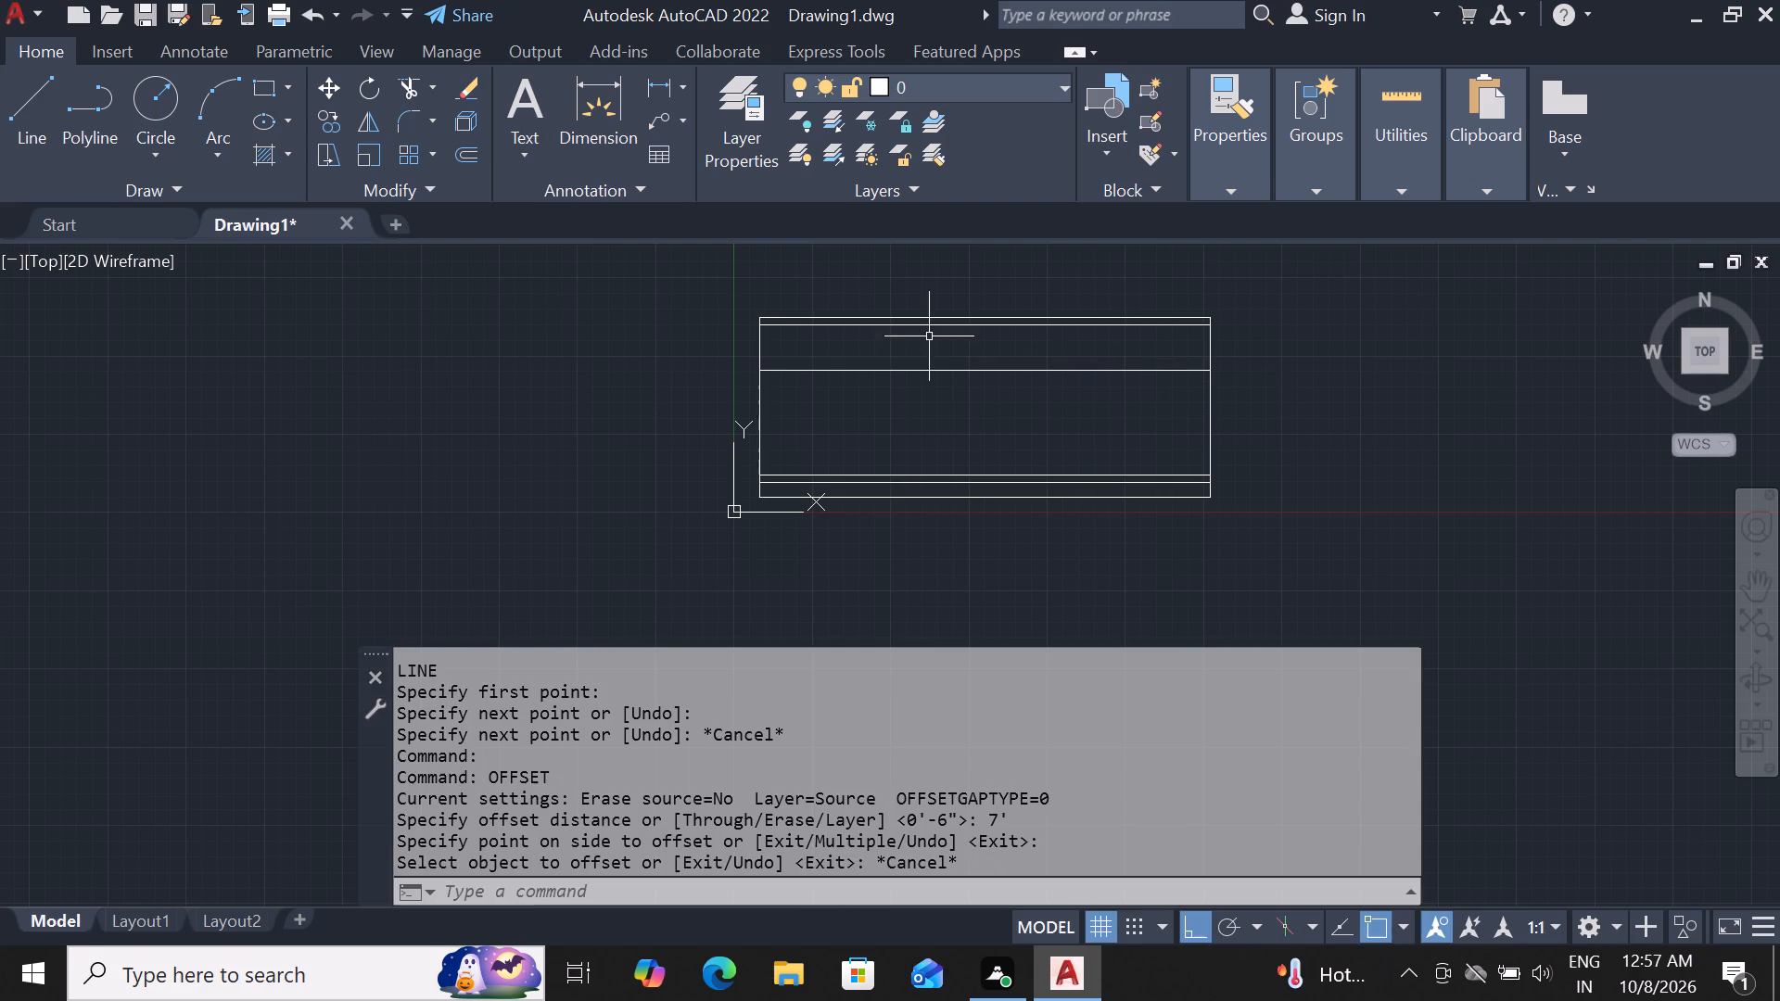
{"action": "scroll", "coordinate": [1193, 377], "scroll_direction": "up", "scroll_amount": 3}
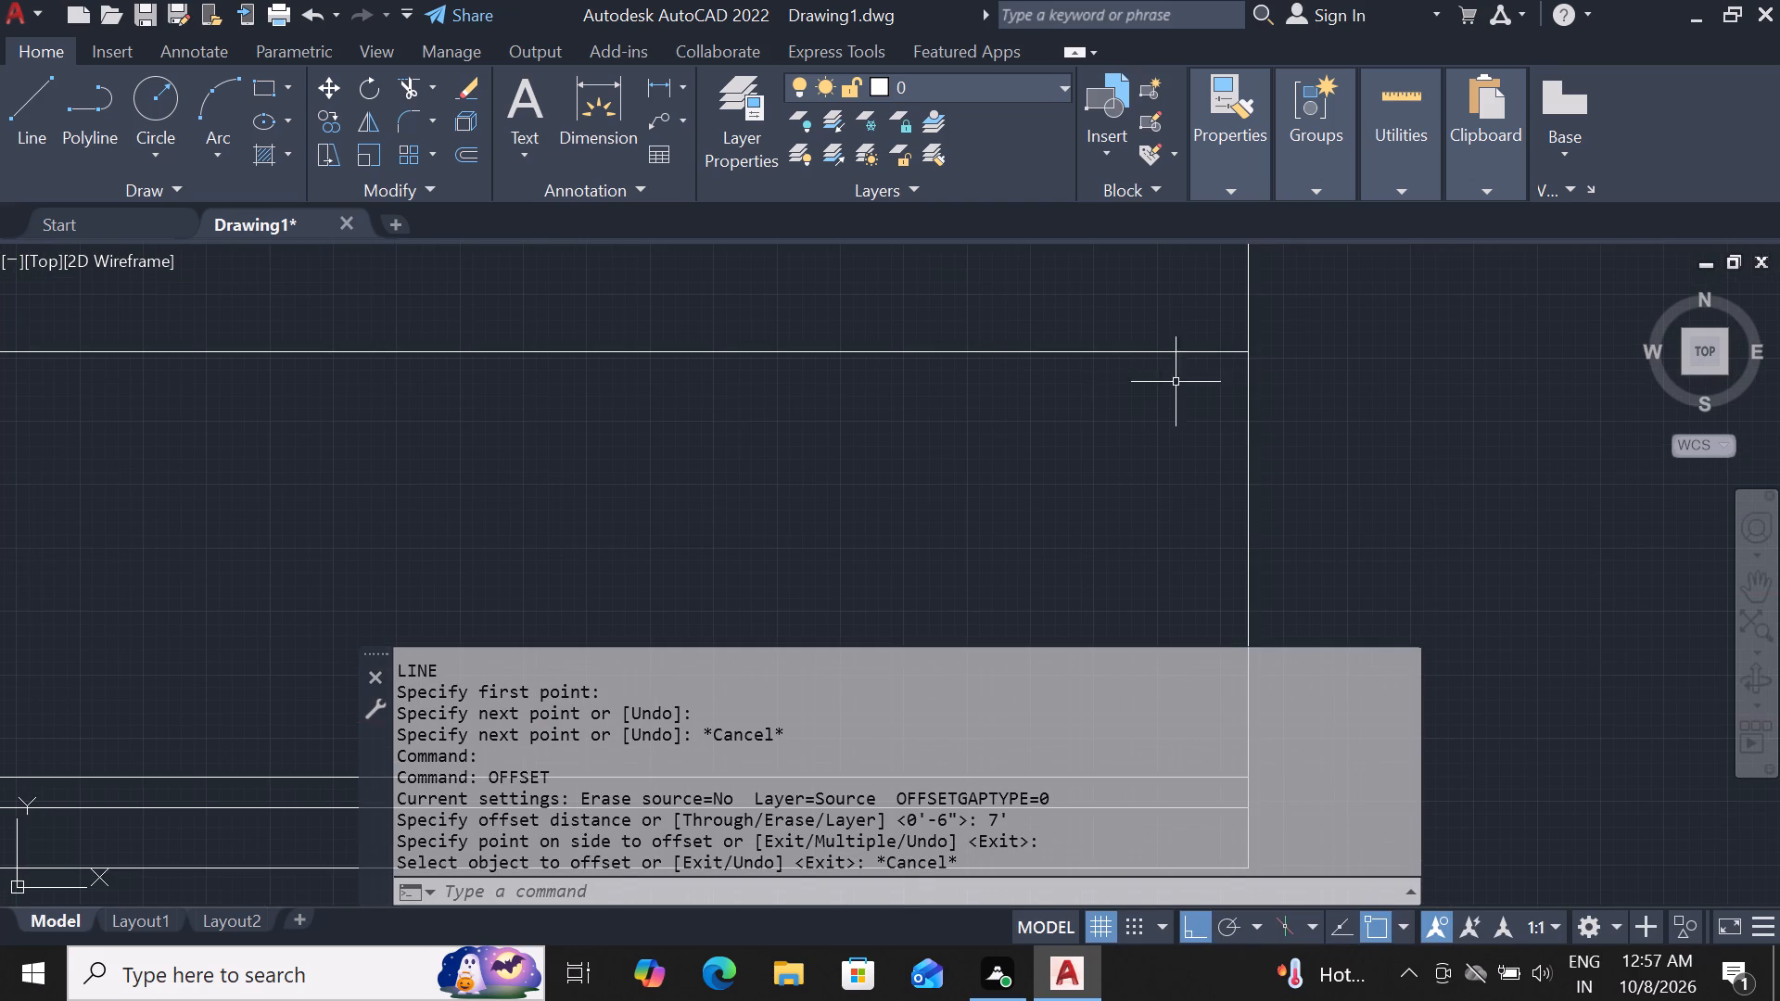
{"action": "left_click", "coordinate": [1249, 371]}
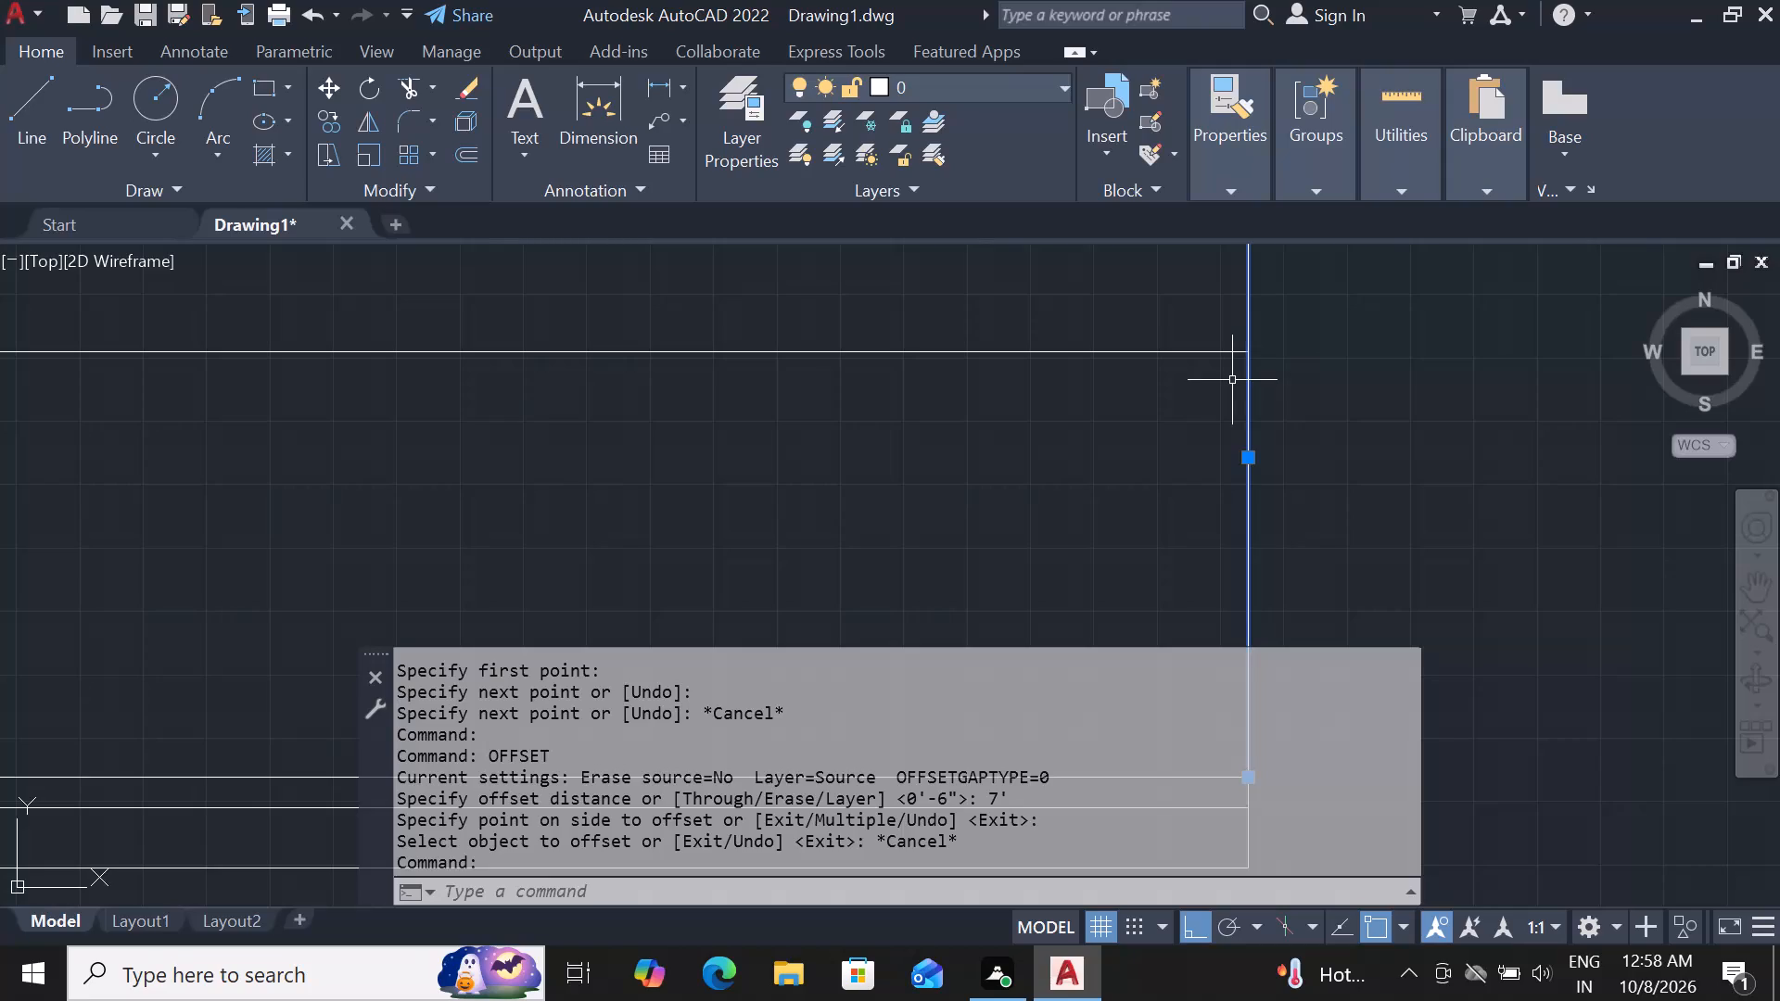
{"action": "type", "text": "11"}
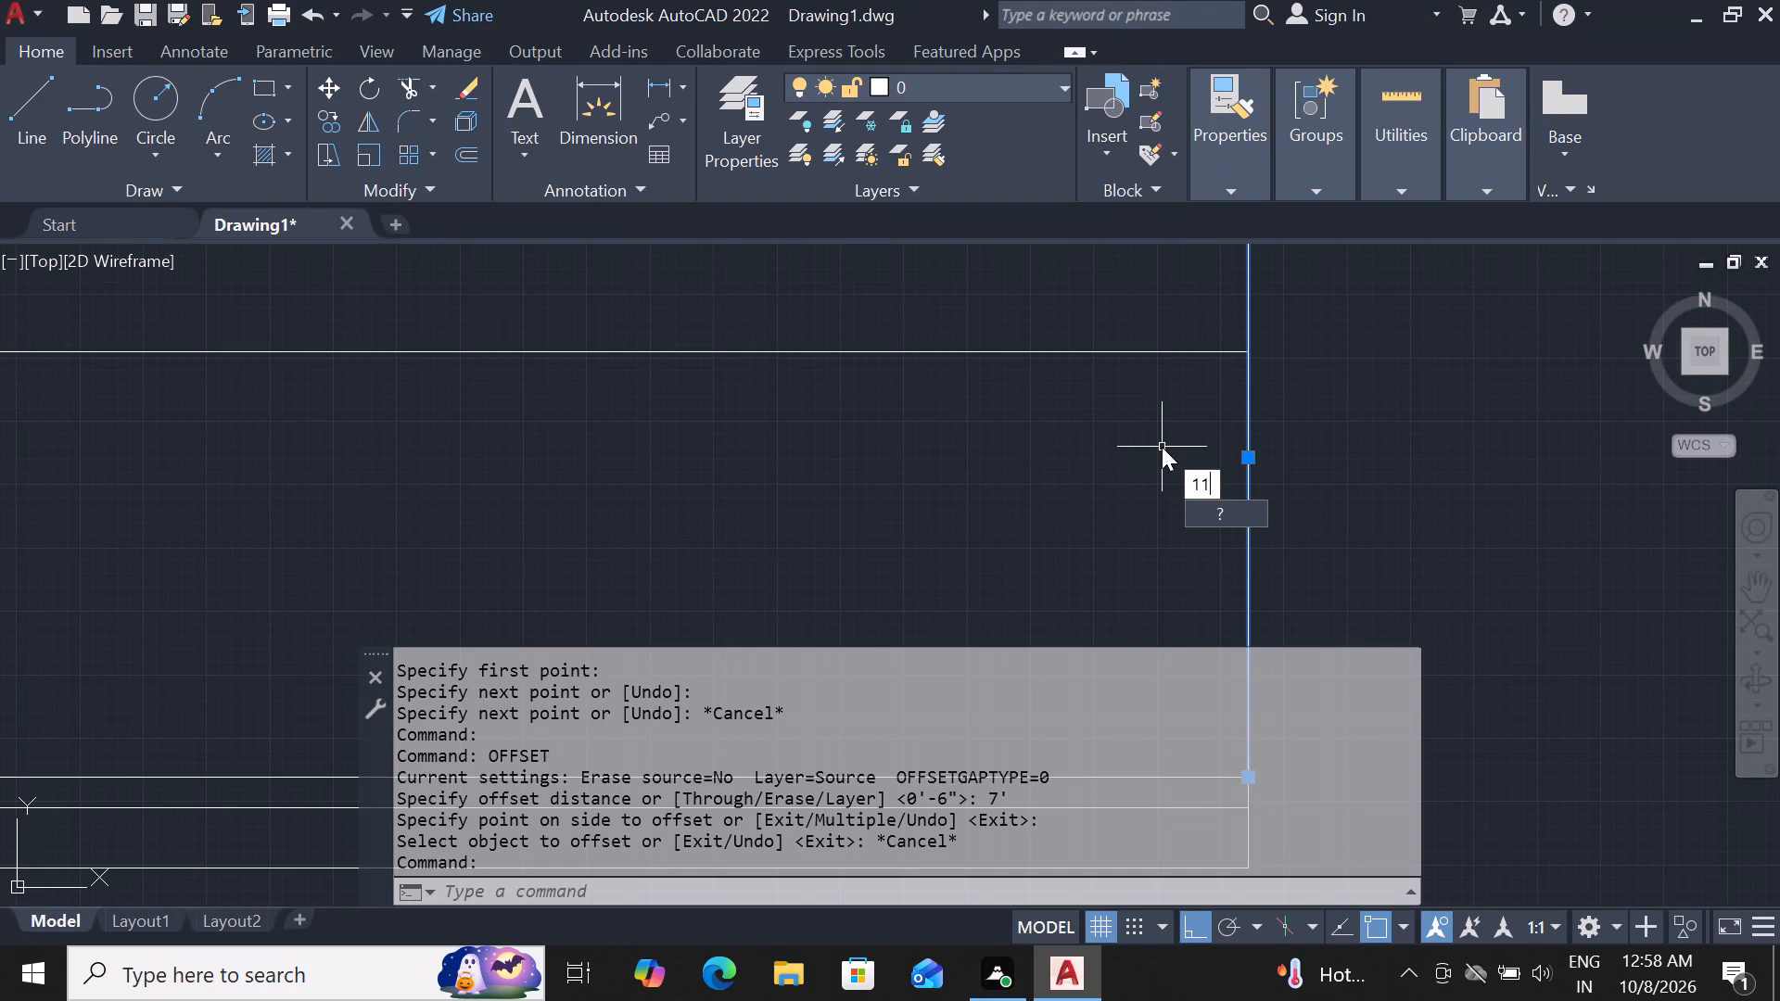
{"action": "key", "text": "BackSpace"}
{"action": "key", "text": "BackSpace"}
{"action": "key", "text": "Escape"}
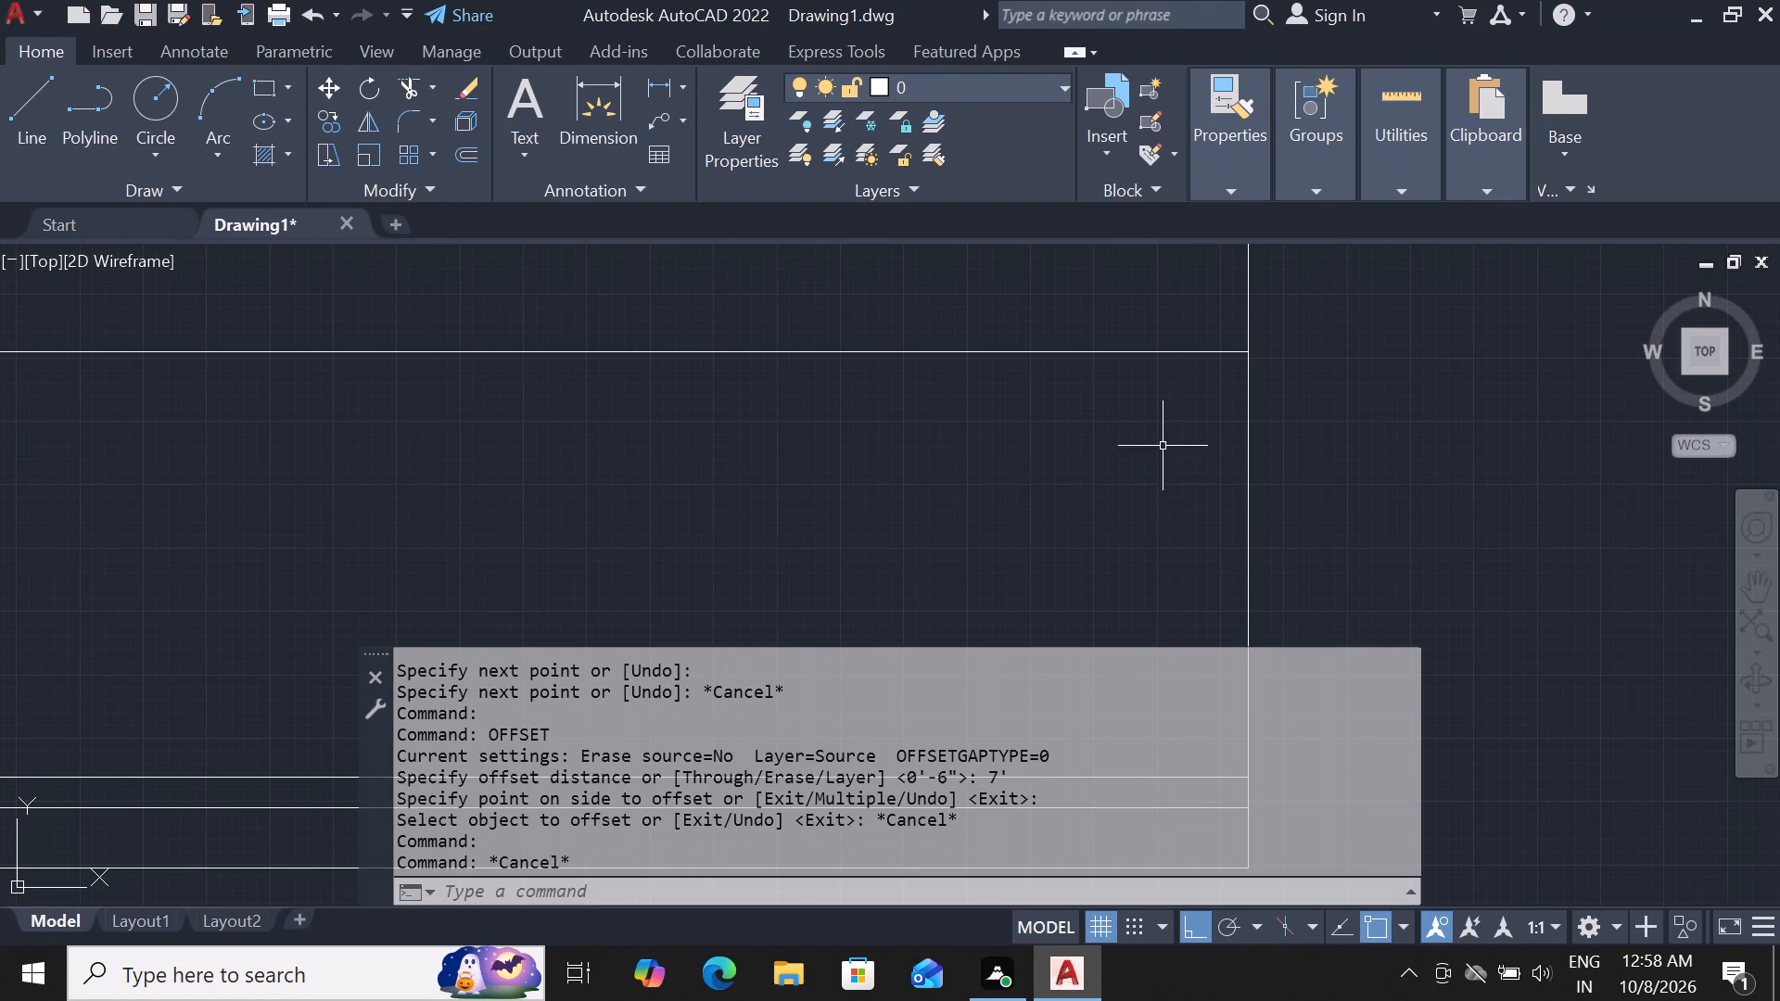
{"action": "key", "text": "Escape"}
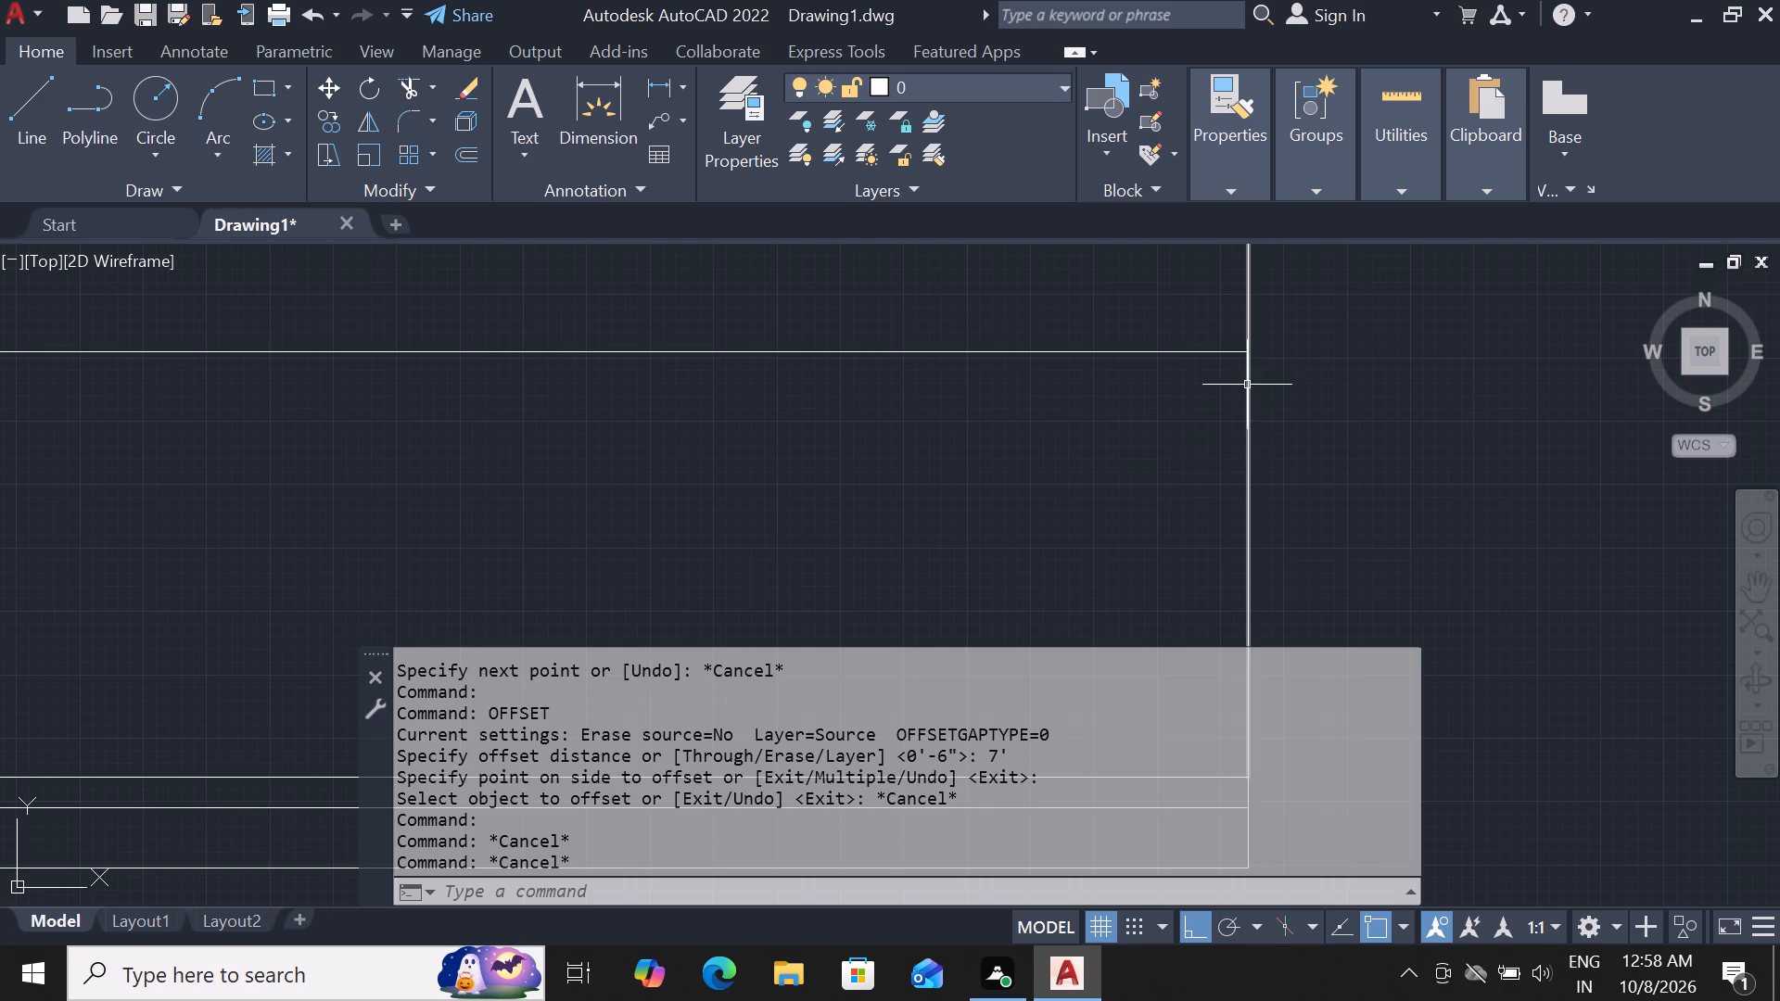
Offset the right vertical side line 11'6" inward to the left.
{"action": "left_click", "coordinate": [1247, 386]}
{"action": "type", "text": "of 11"}
{"action": "key", "text": "apostrophe"}
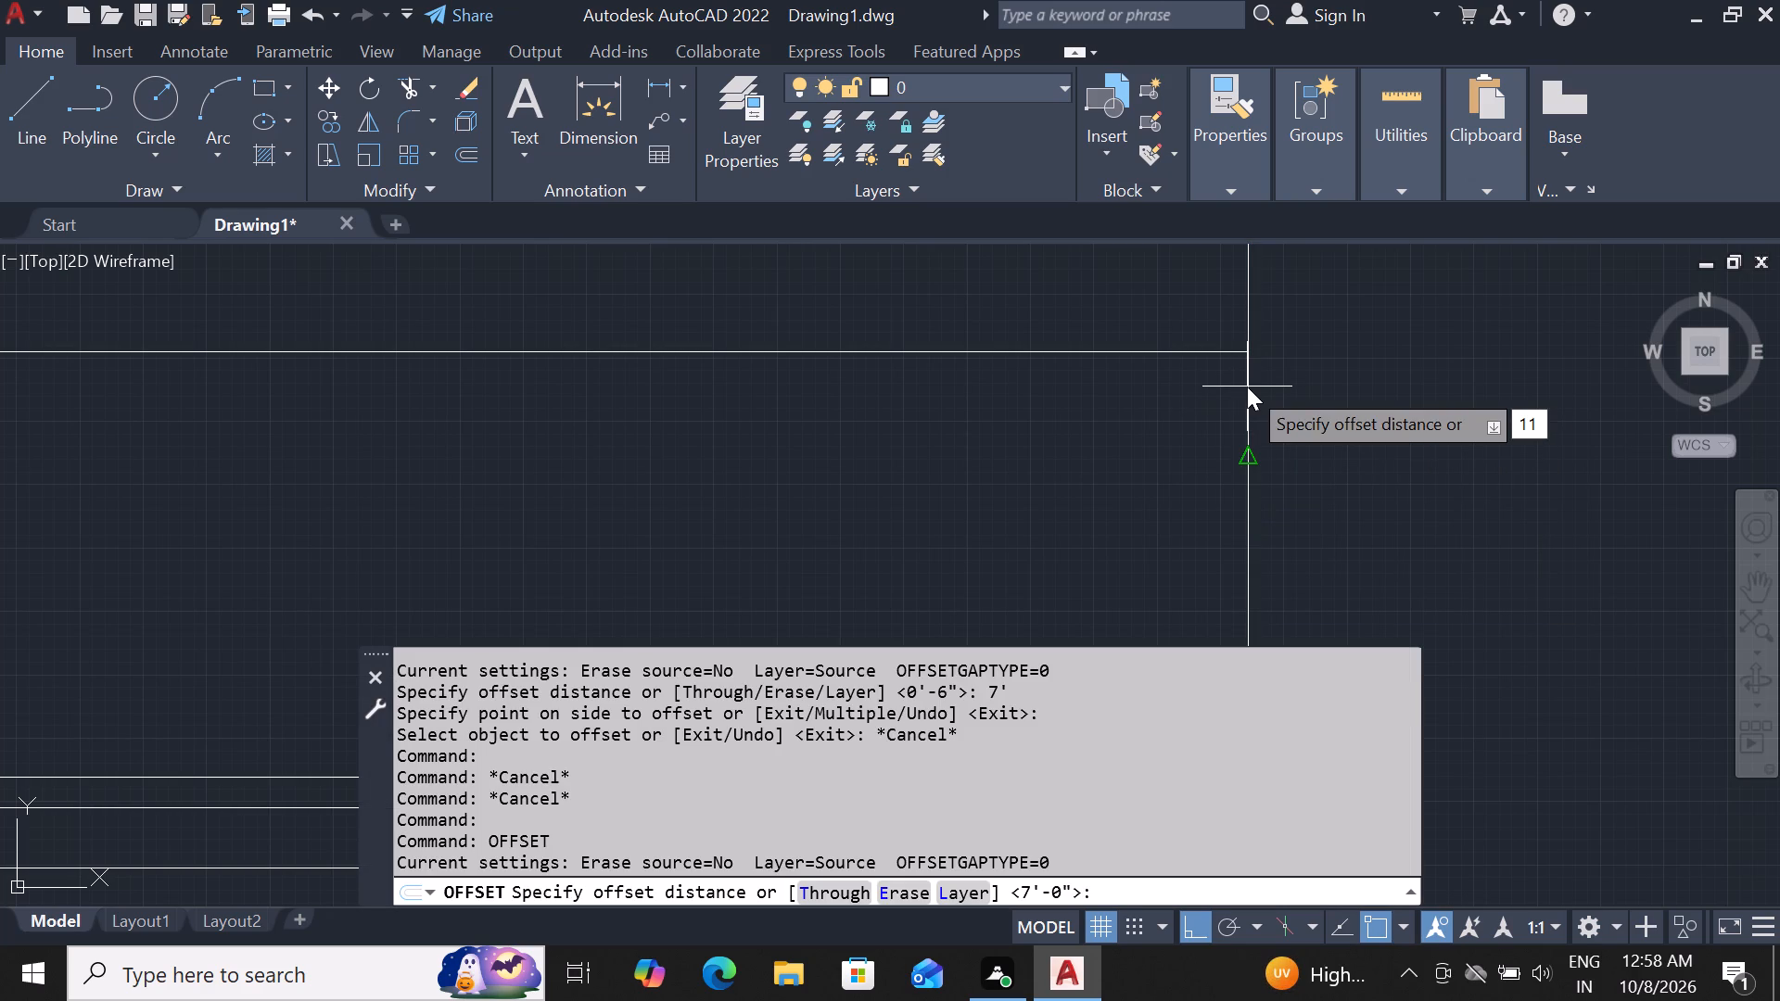
{"action": "key", "text": "6"}
{"action": "key", "text": "shift+quotedbl"}
{"action": "key", "text": "Return"}
{"action": "left_click", "coordinate": [1072, 479]}
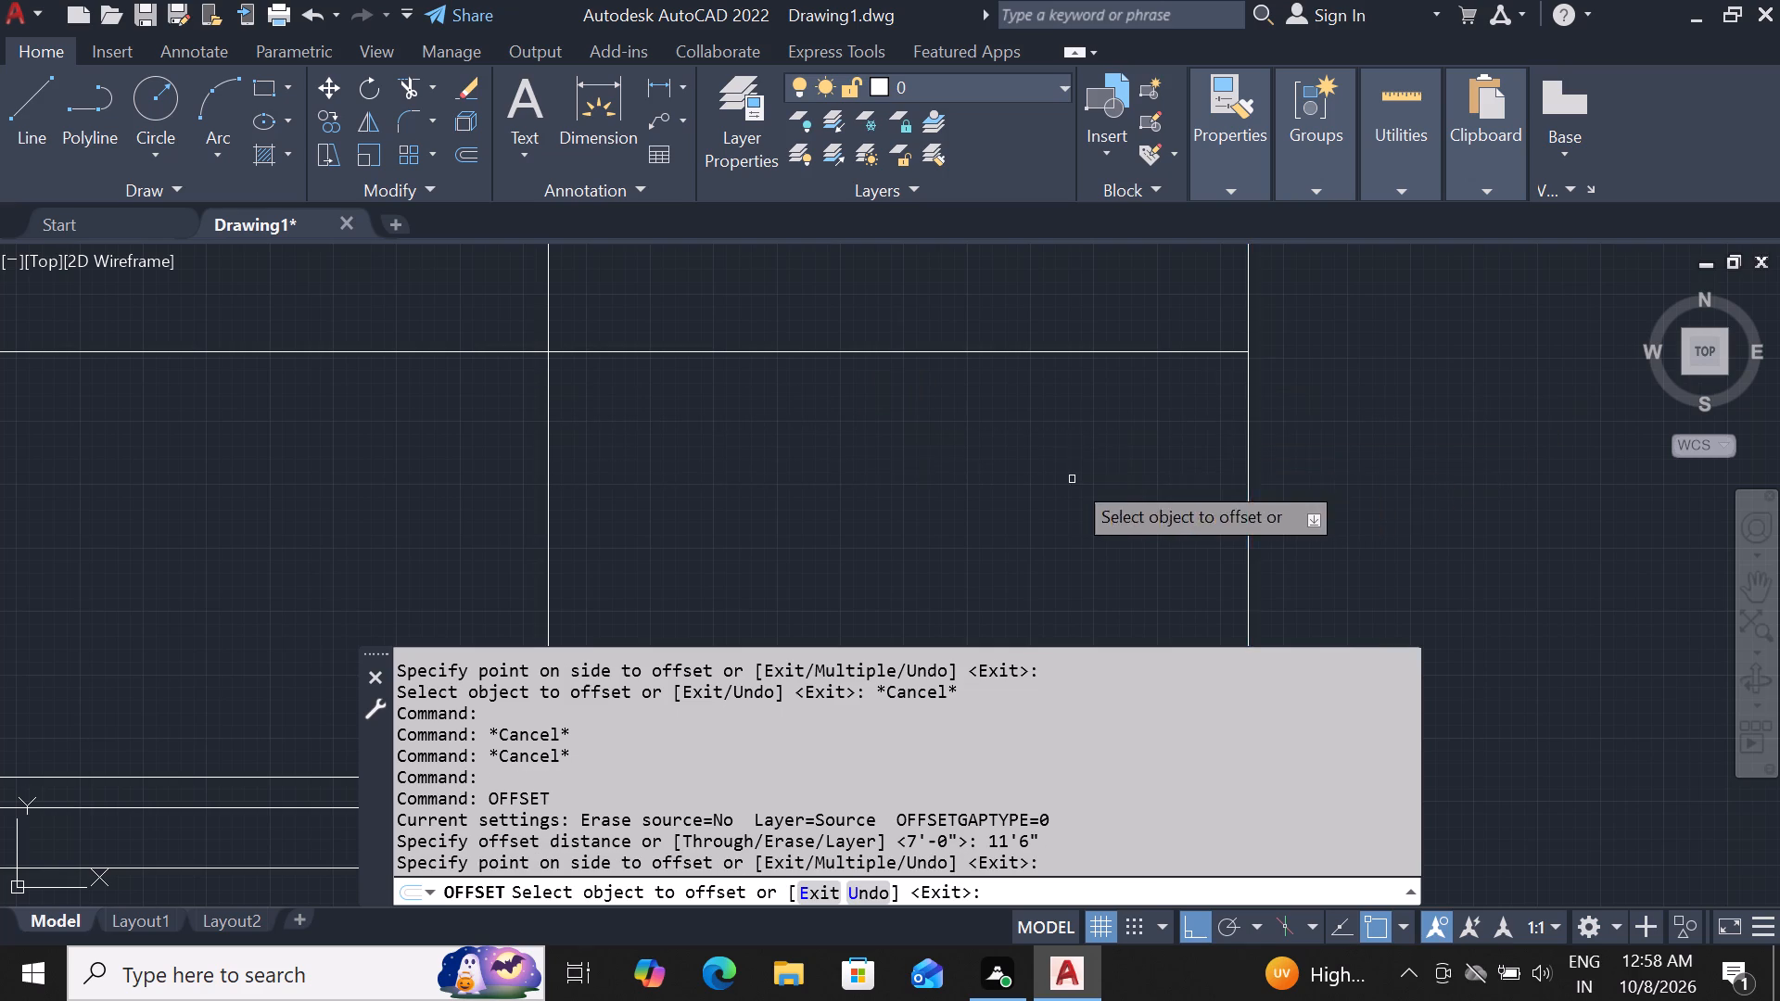
{"action": "scroll", "coordinate": [1153, 348], "scroll_direction": "down", "scroll_amount": 3}
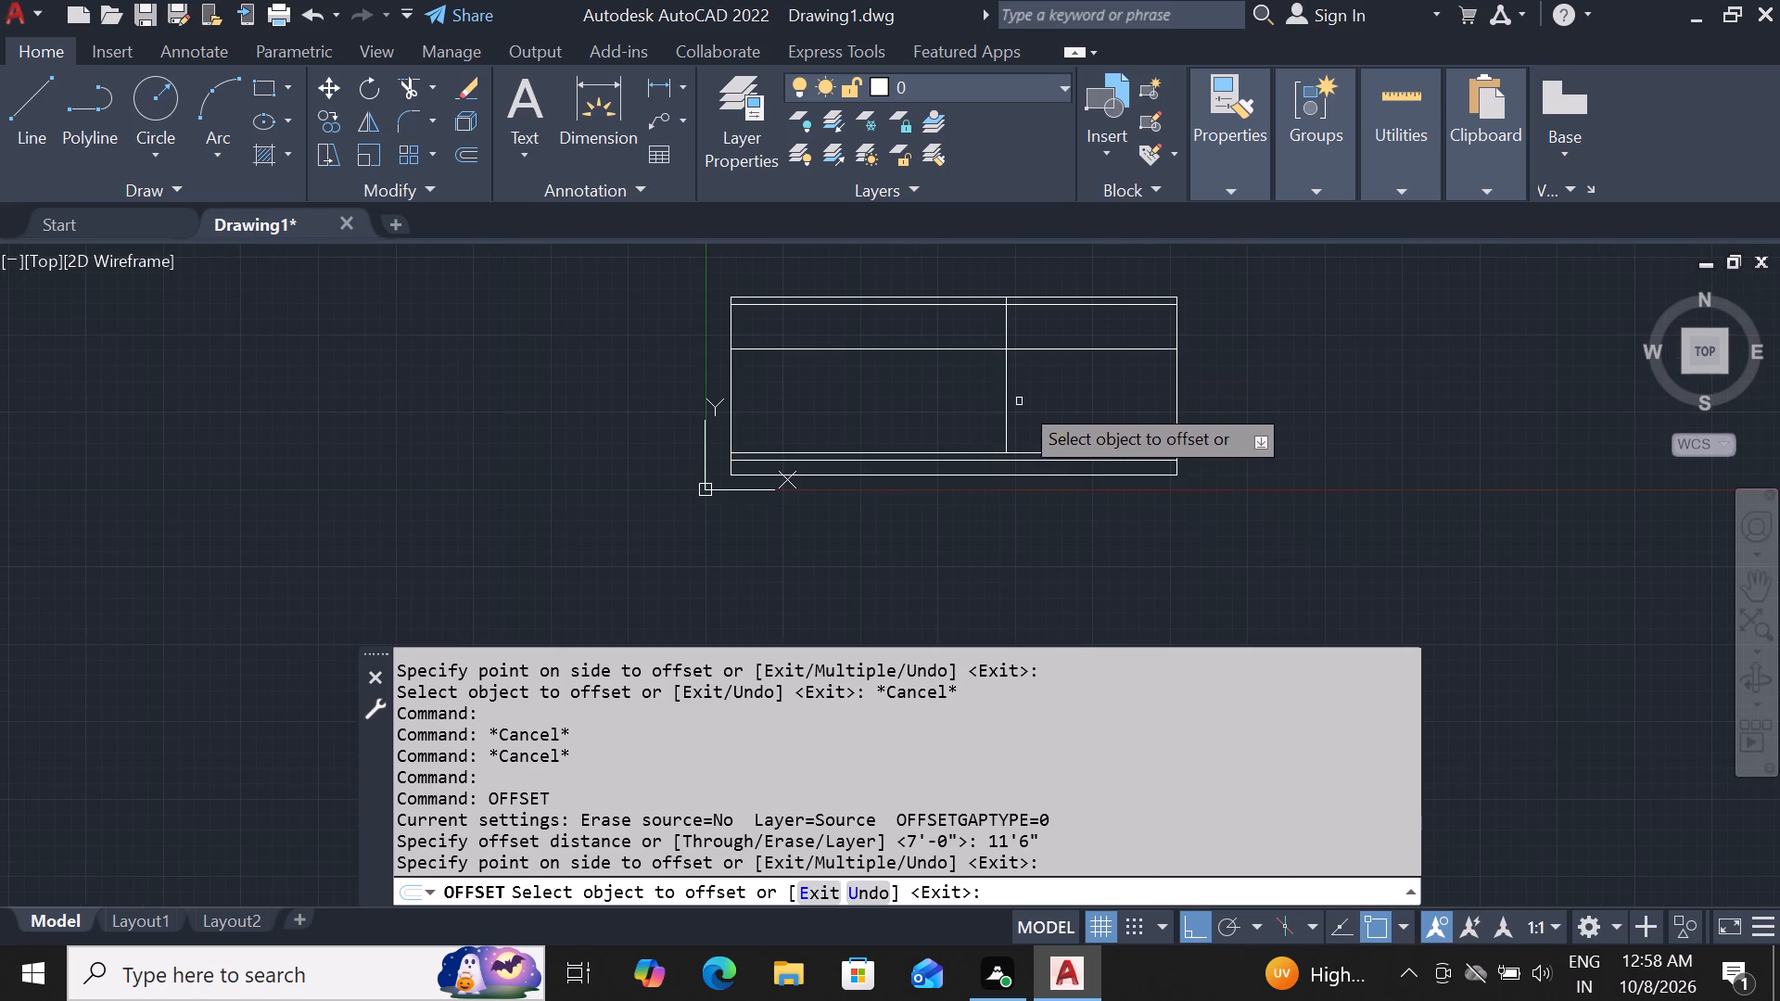
{"action": "key", "text": "Escape"}
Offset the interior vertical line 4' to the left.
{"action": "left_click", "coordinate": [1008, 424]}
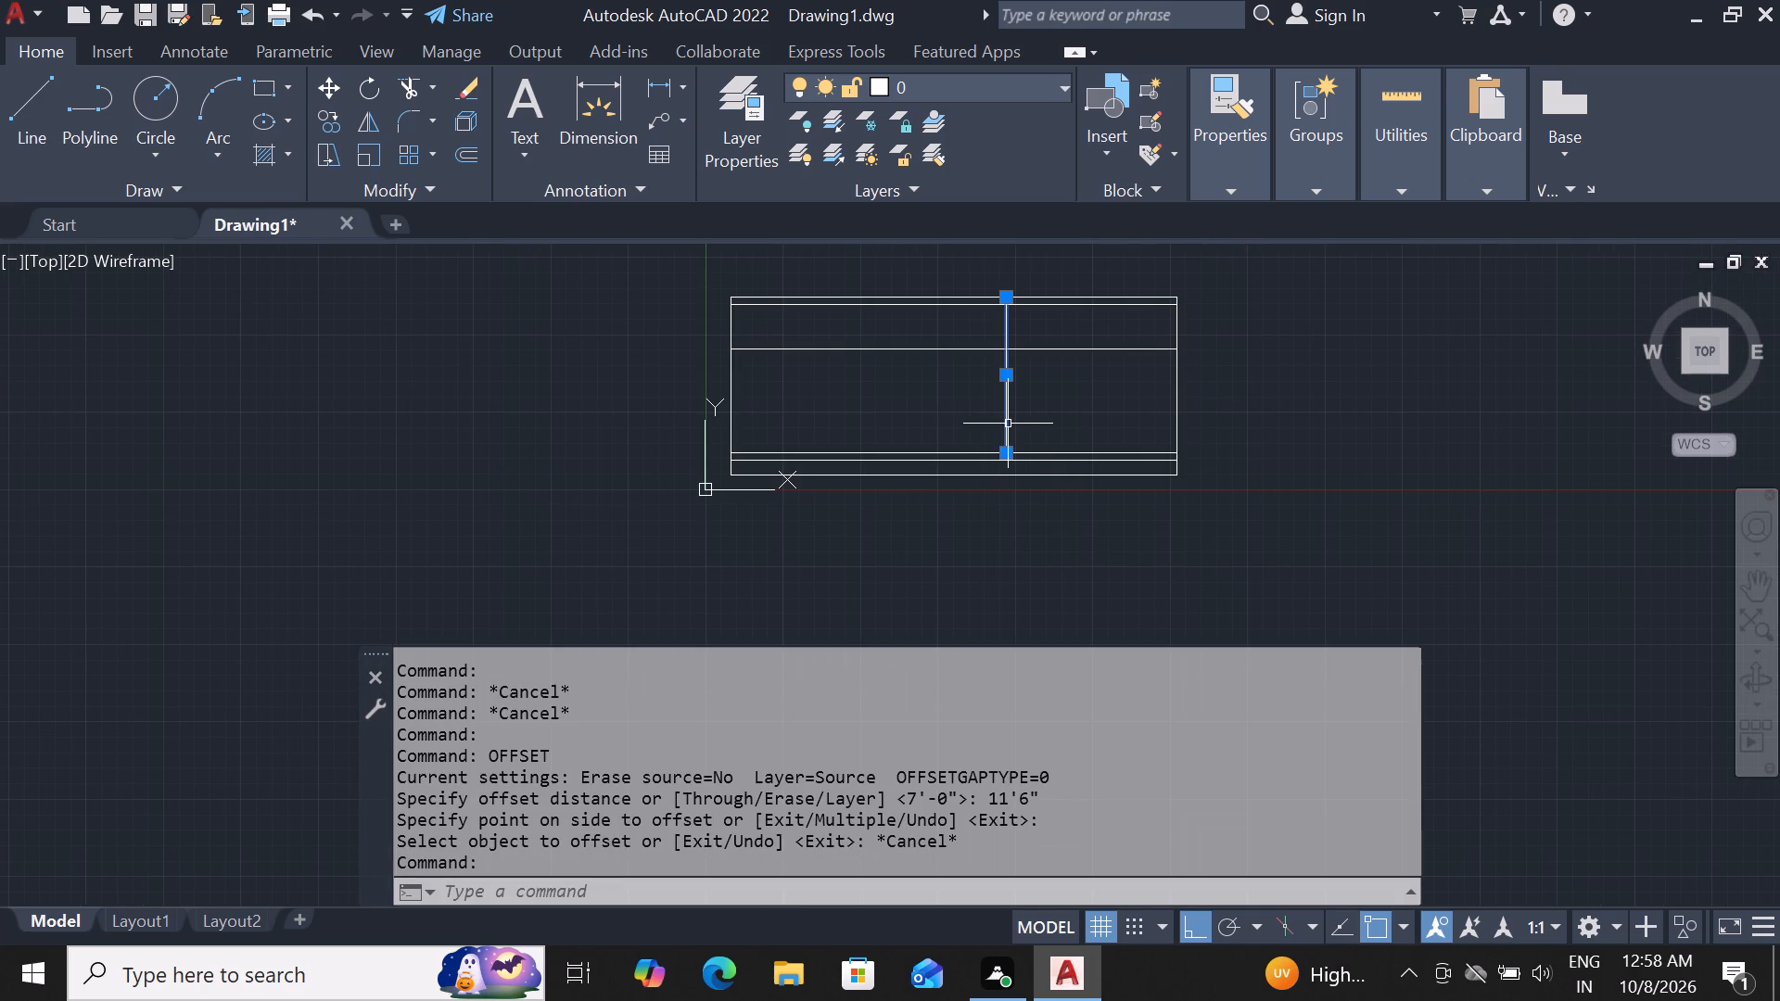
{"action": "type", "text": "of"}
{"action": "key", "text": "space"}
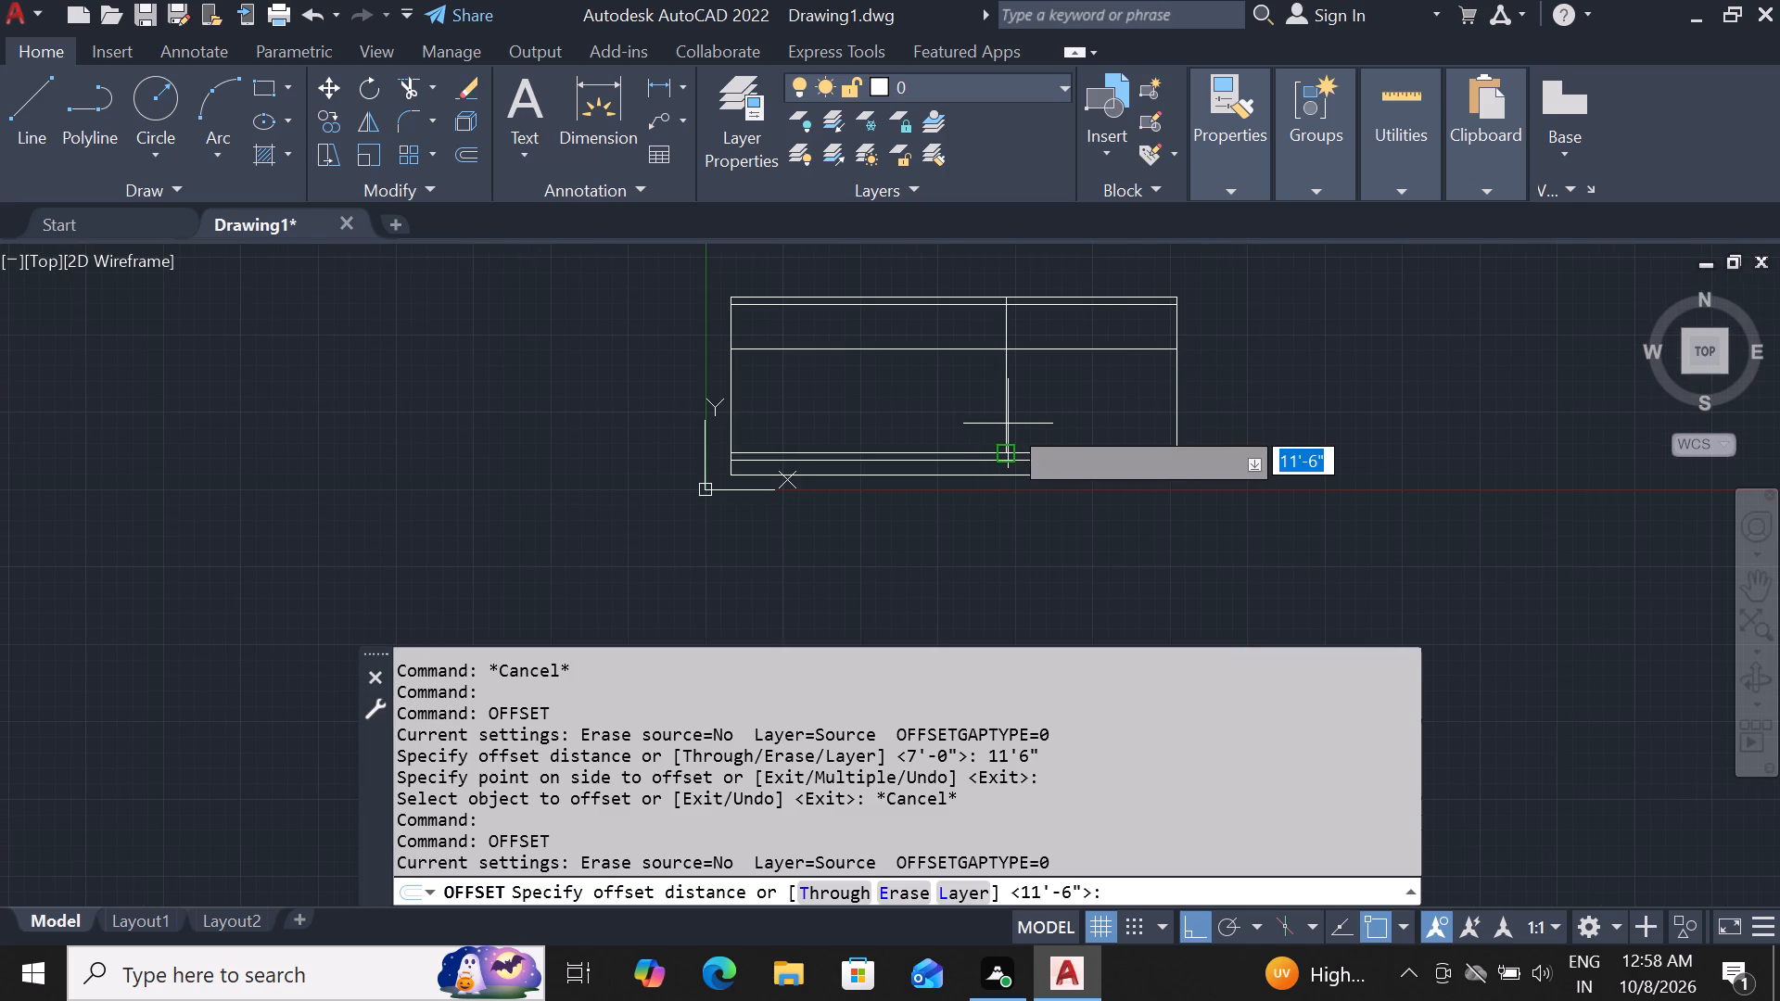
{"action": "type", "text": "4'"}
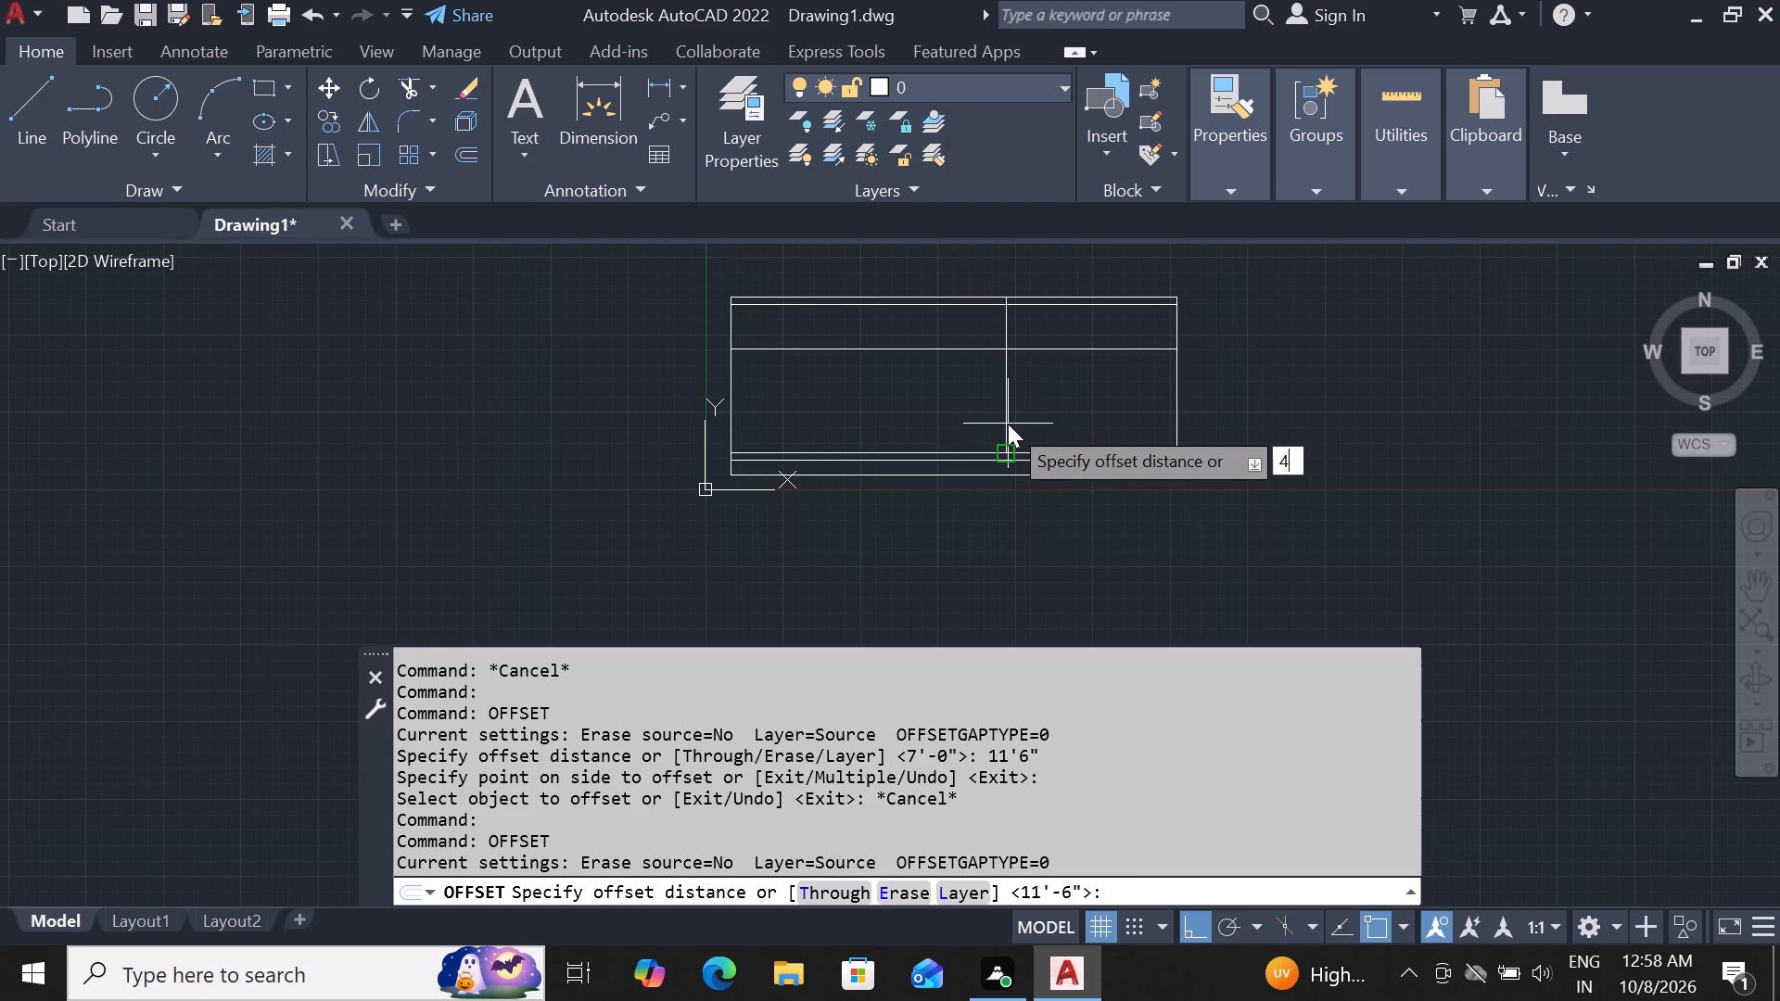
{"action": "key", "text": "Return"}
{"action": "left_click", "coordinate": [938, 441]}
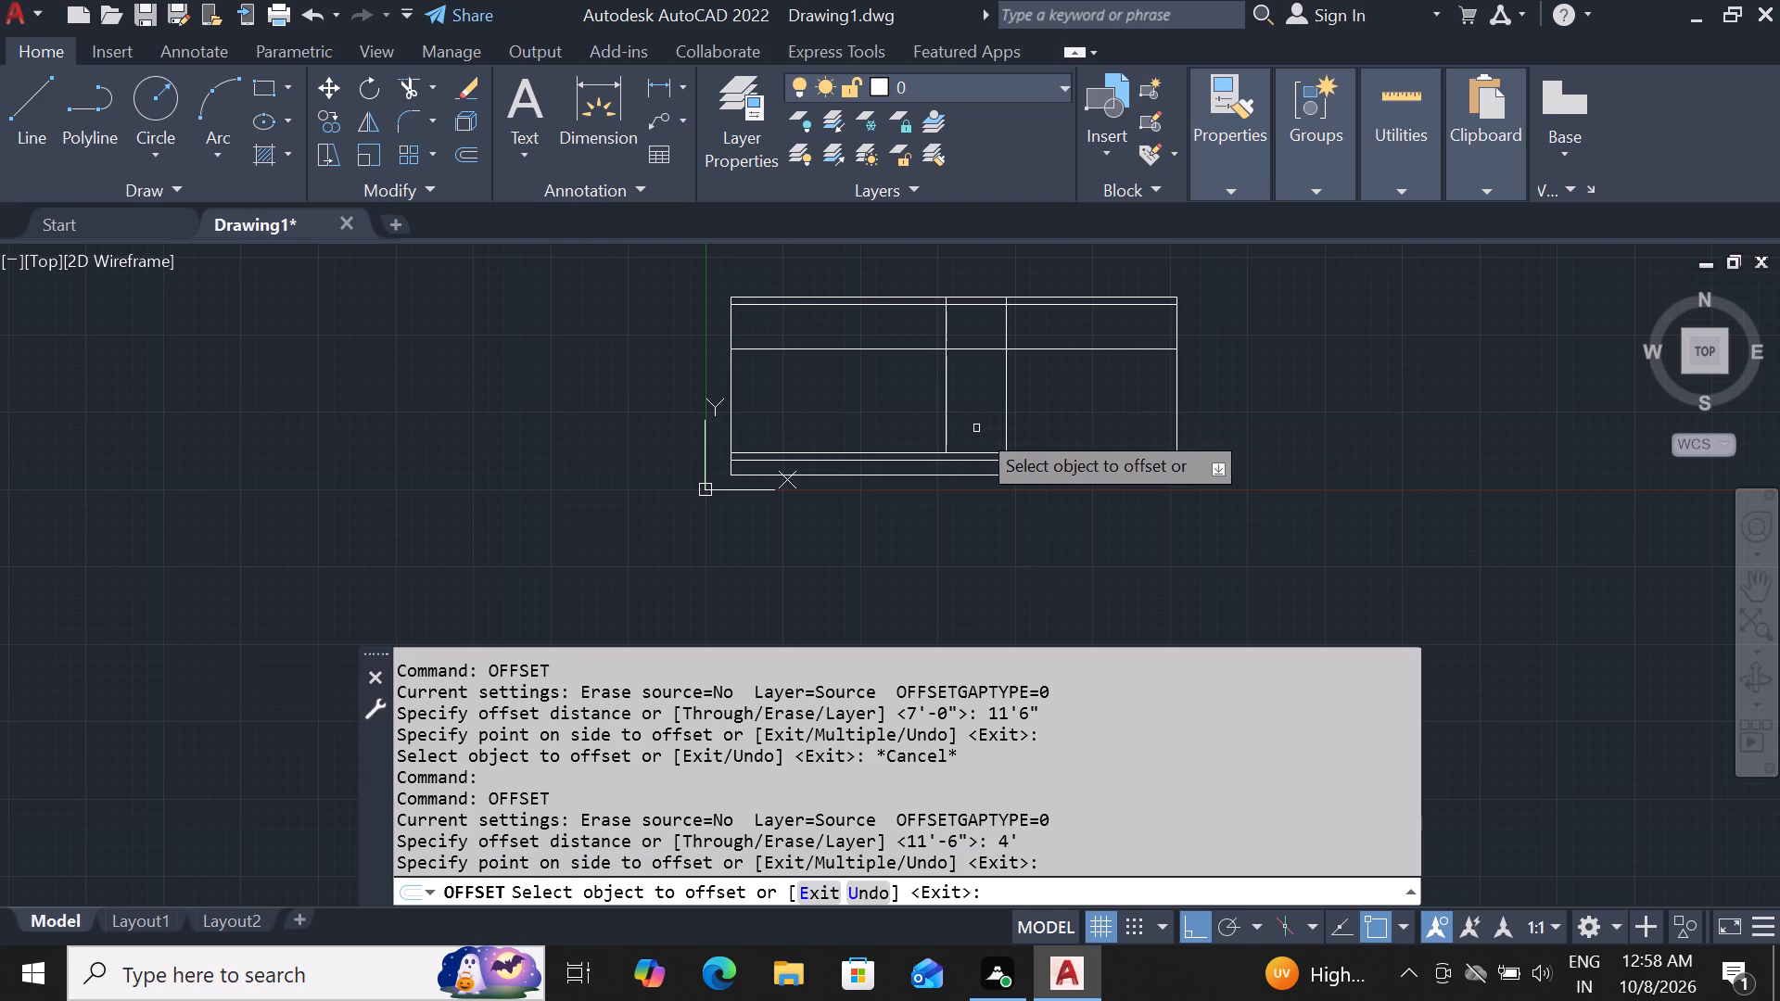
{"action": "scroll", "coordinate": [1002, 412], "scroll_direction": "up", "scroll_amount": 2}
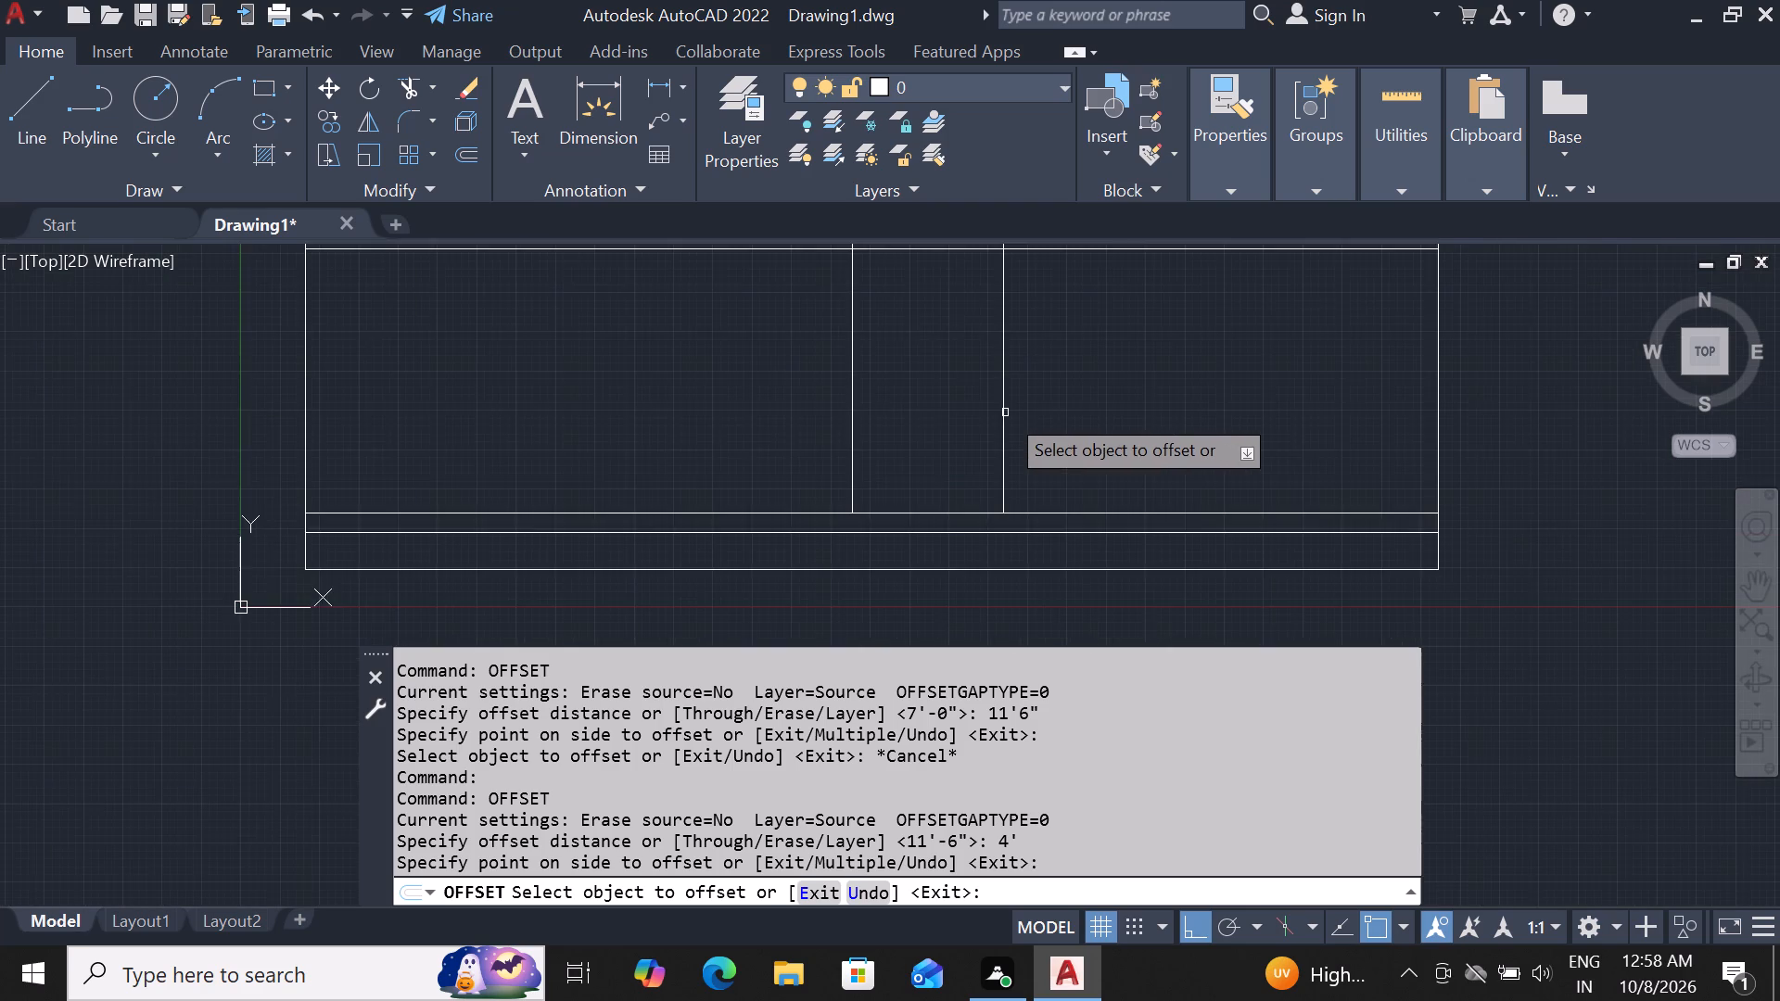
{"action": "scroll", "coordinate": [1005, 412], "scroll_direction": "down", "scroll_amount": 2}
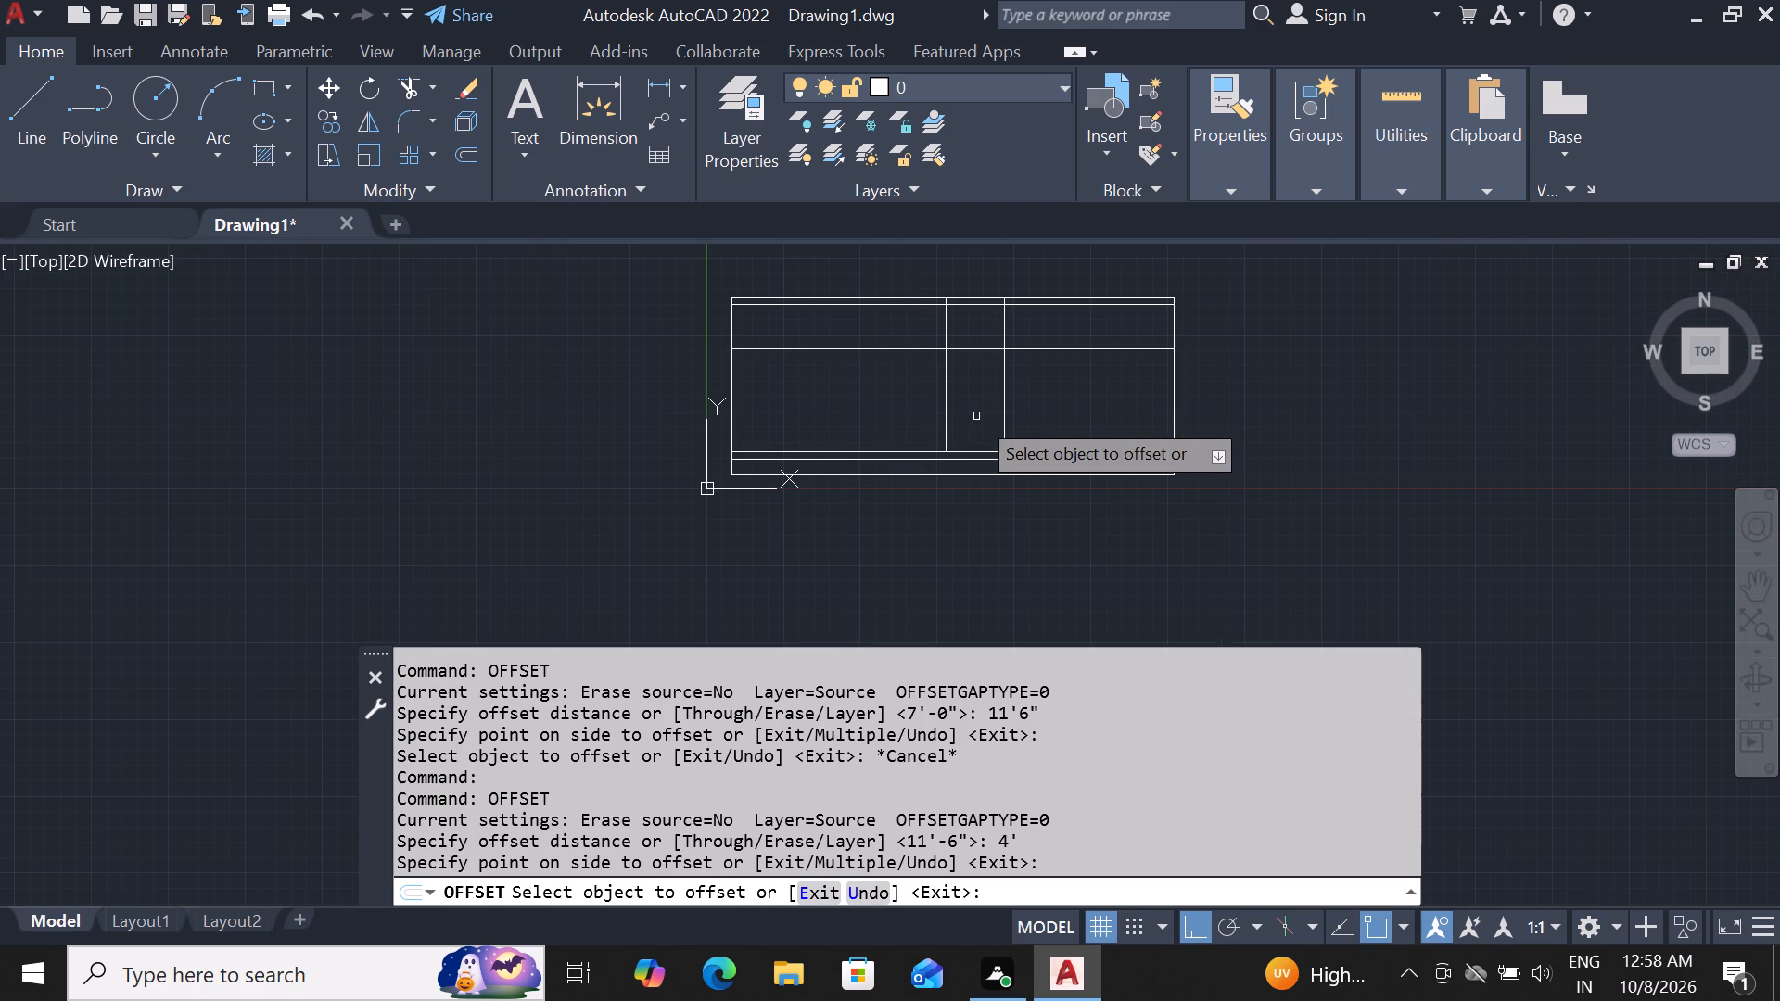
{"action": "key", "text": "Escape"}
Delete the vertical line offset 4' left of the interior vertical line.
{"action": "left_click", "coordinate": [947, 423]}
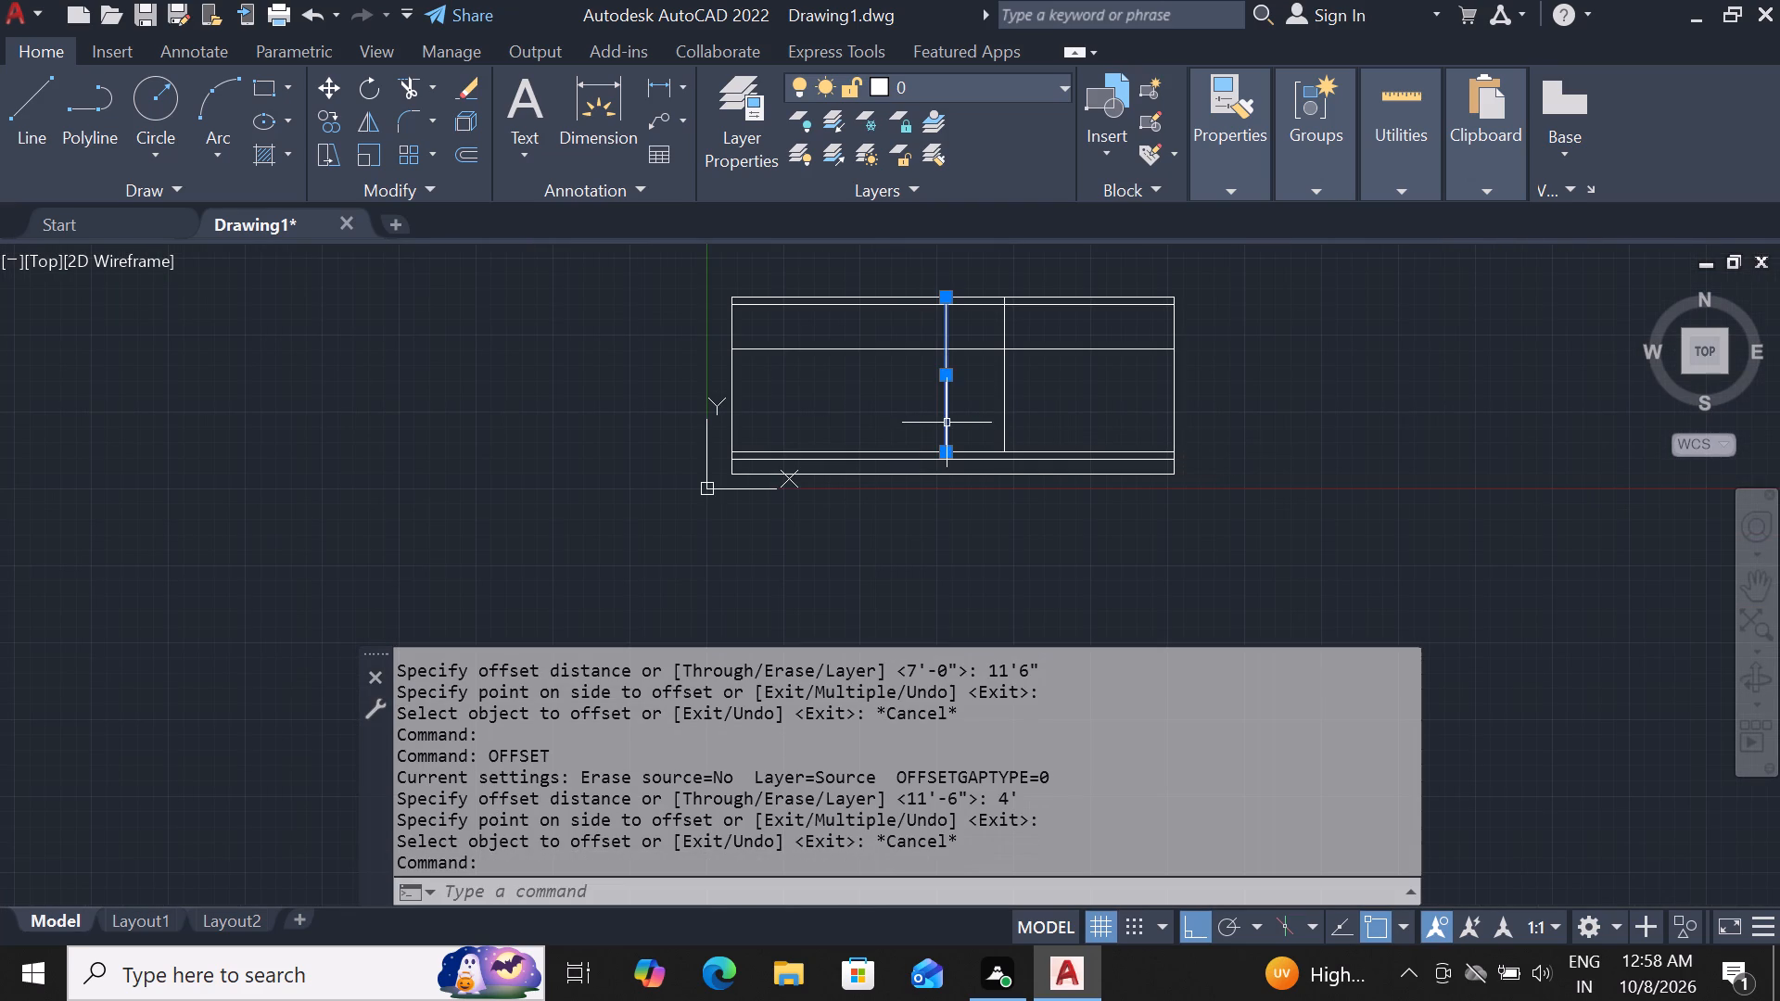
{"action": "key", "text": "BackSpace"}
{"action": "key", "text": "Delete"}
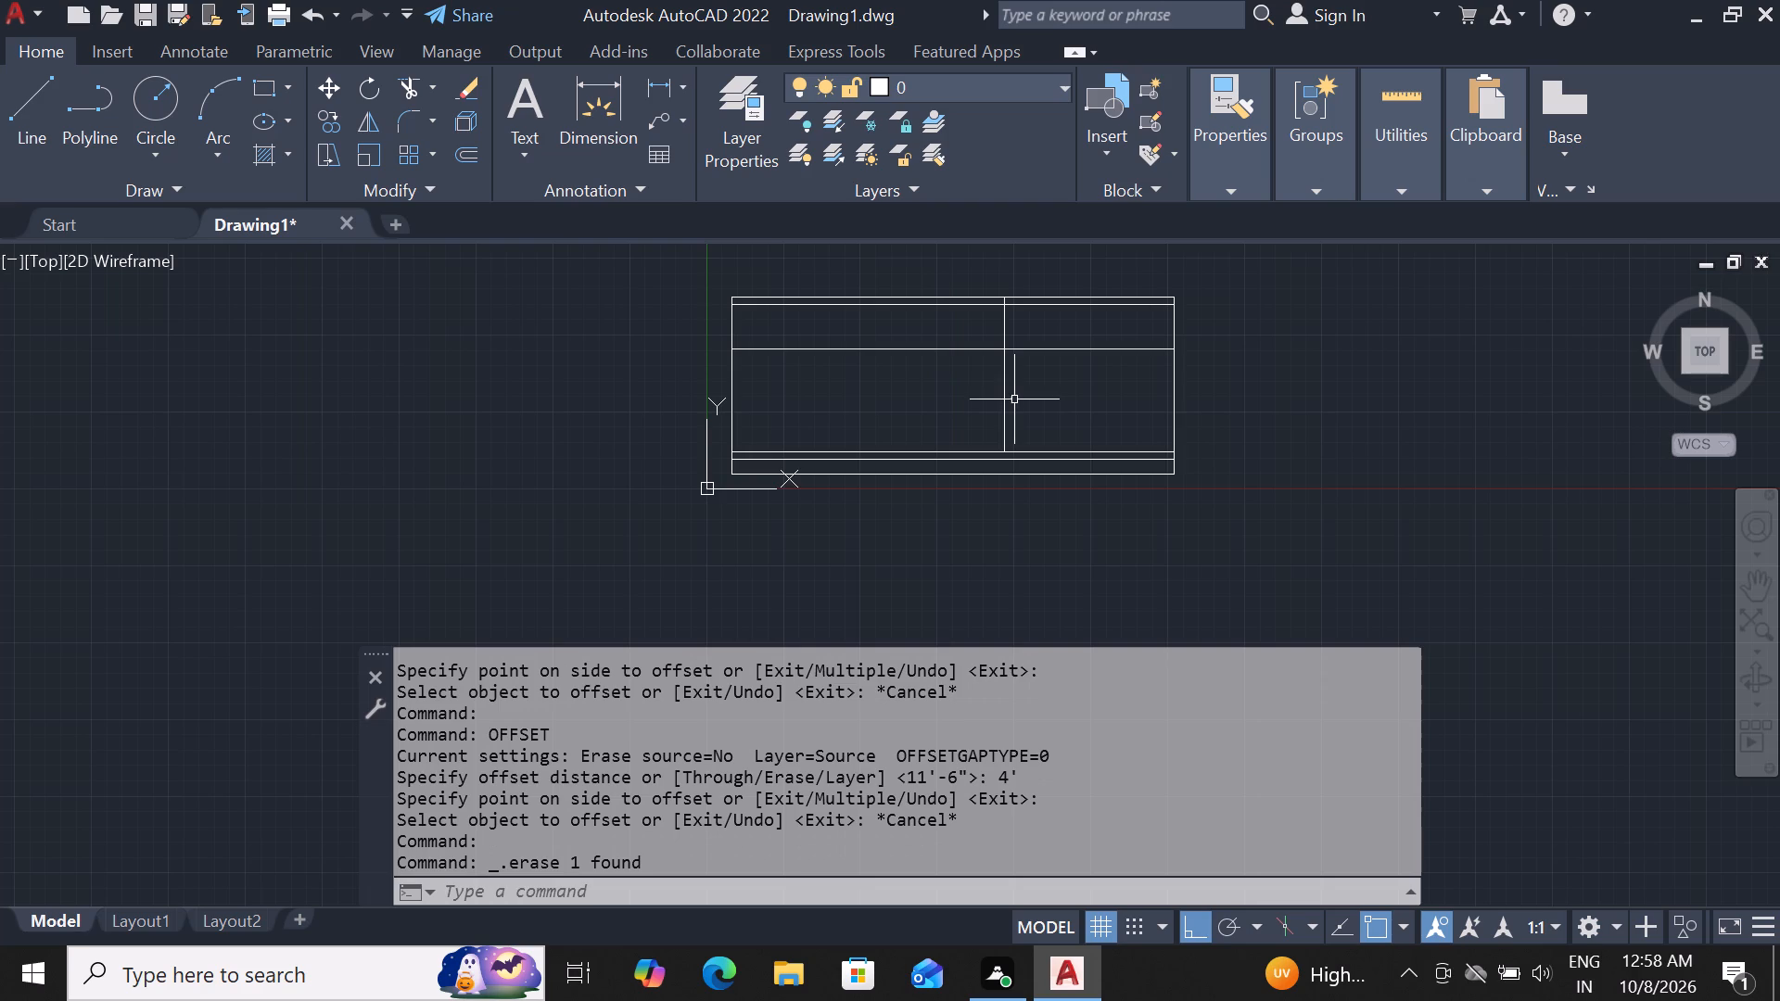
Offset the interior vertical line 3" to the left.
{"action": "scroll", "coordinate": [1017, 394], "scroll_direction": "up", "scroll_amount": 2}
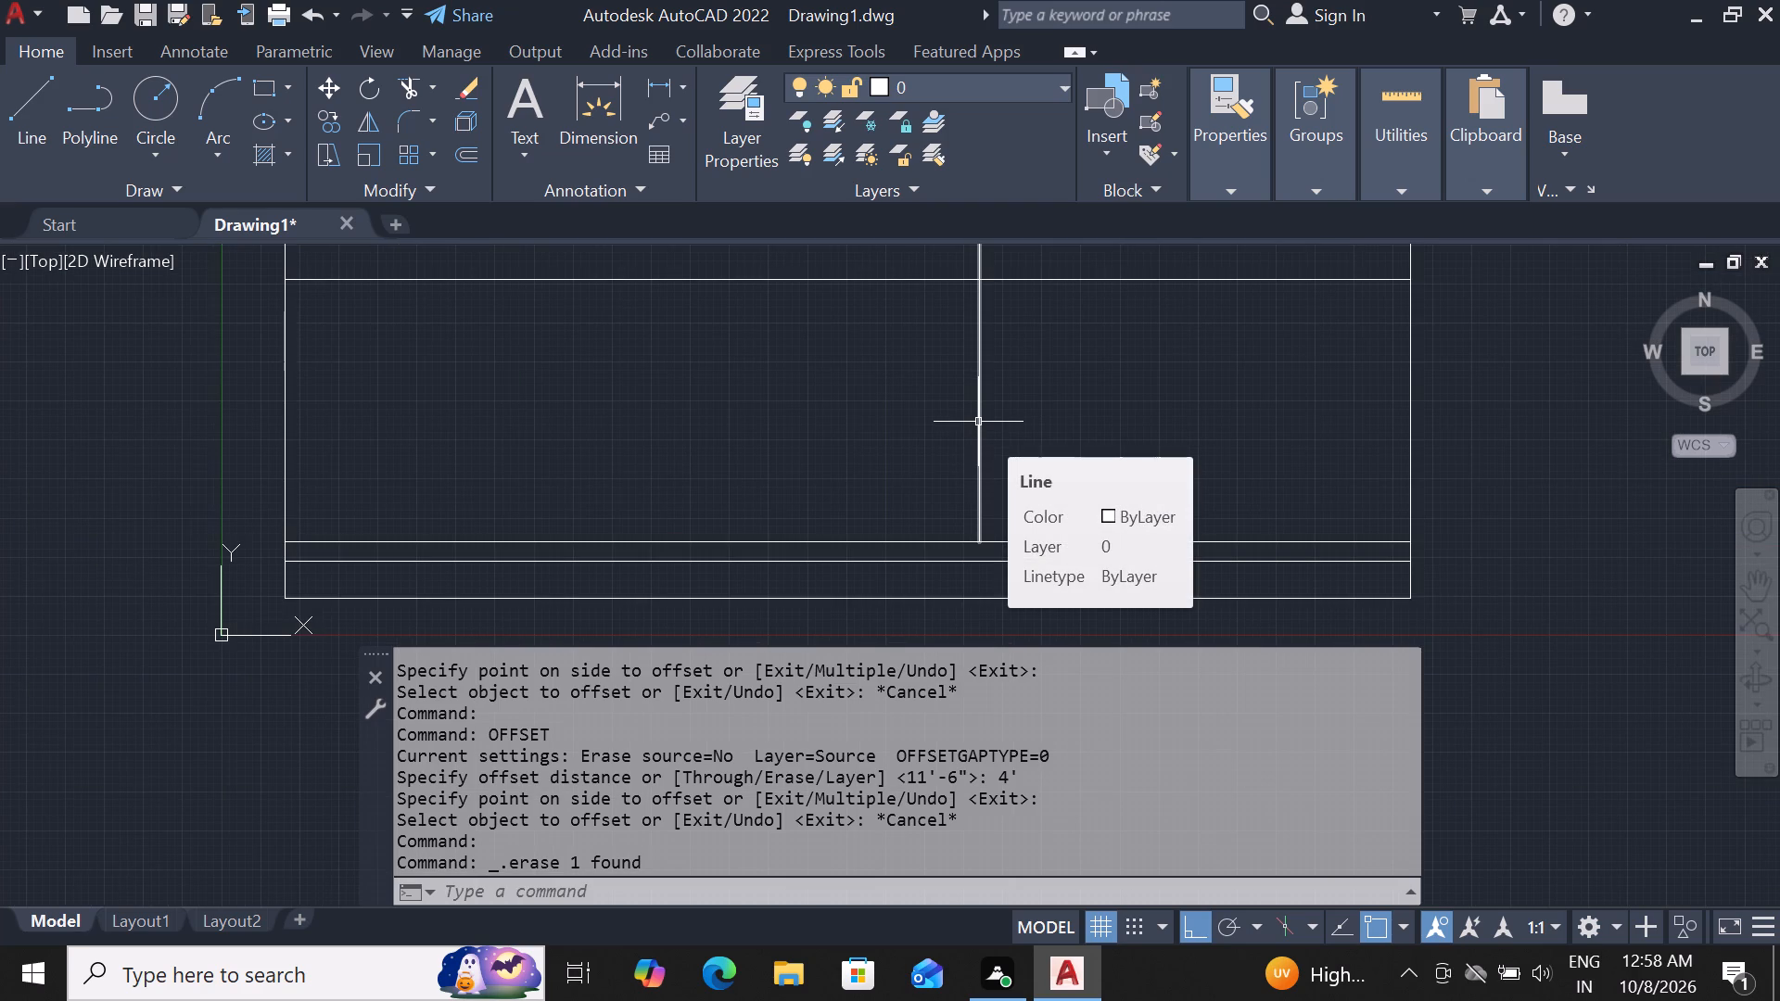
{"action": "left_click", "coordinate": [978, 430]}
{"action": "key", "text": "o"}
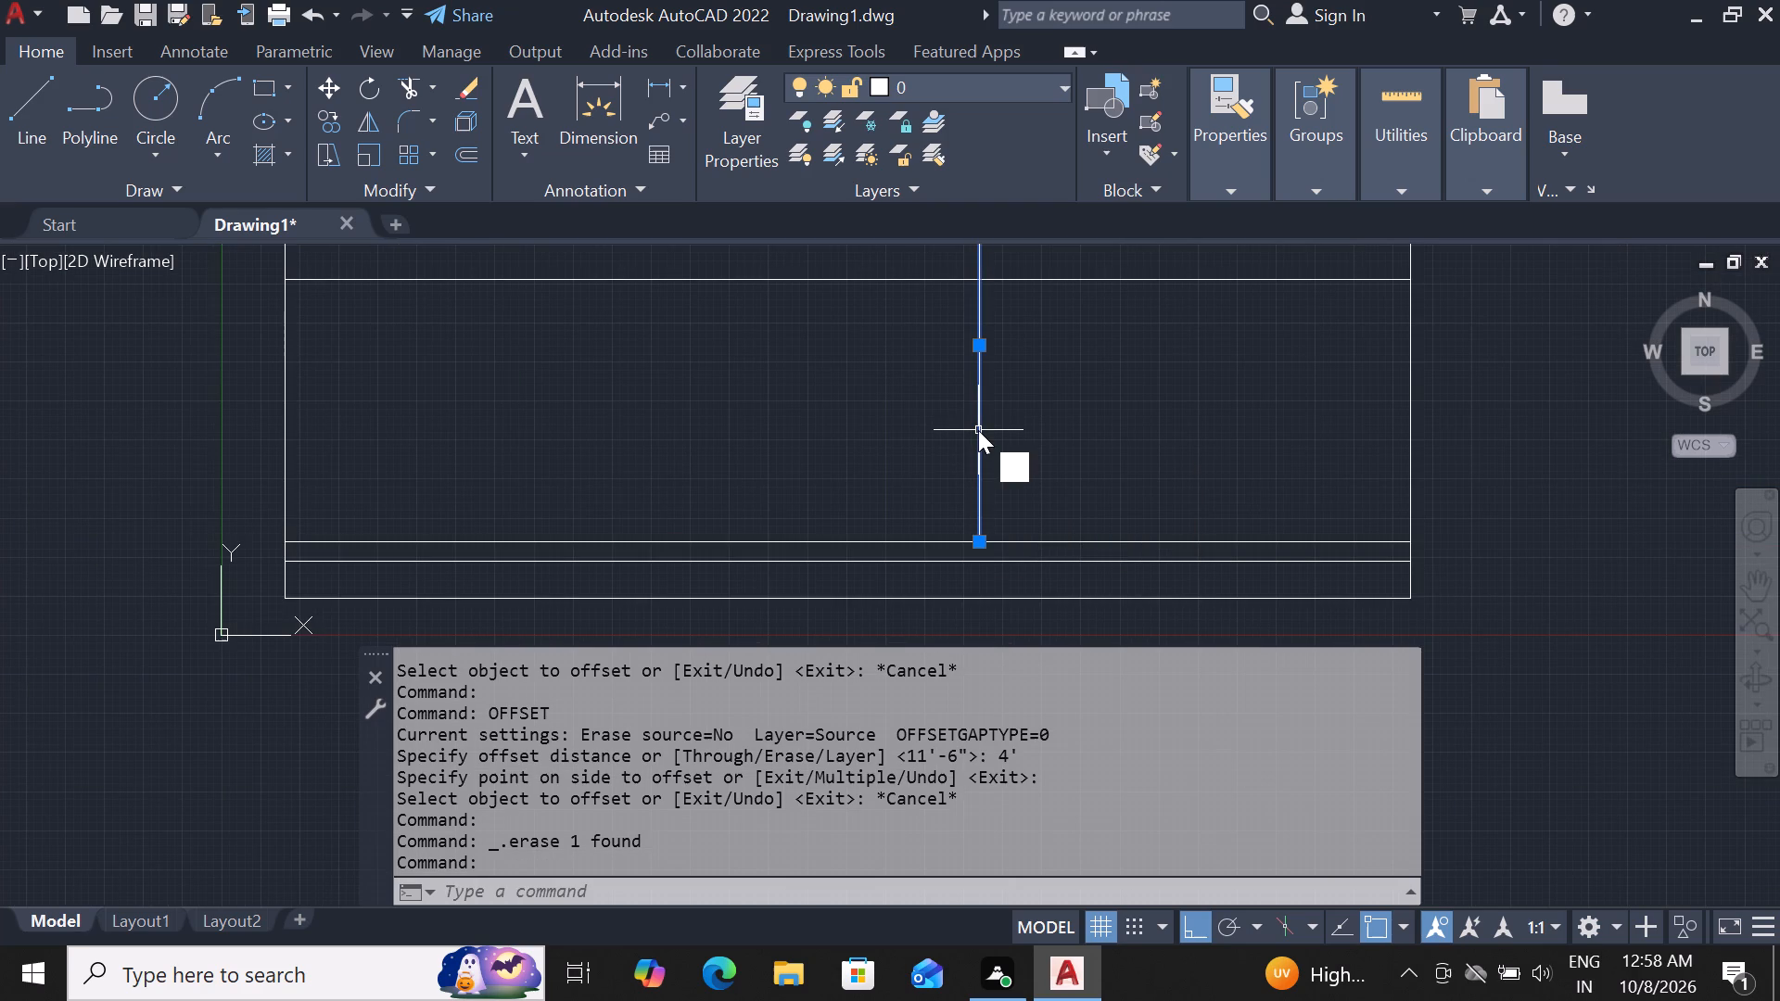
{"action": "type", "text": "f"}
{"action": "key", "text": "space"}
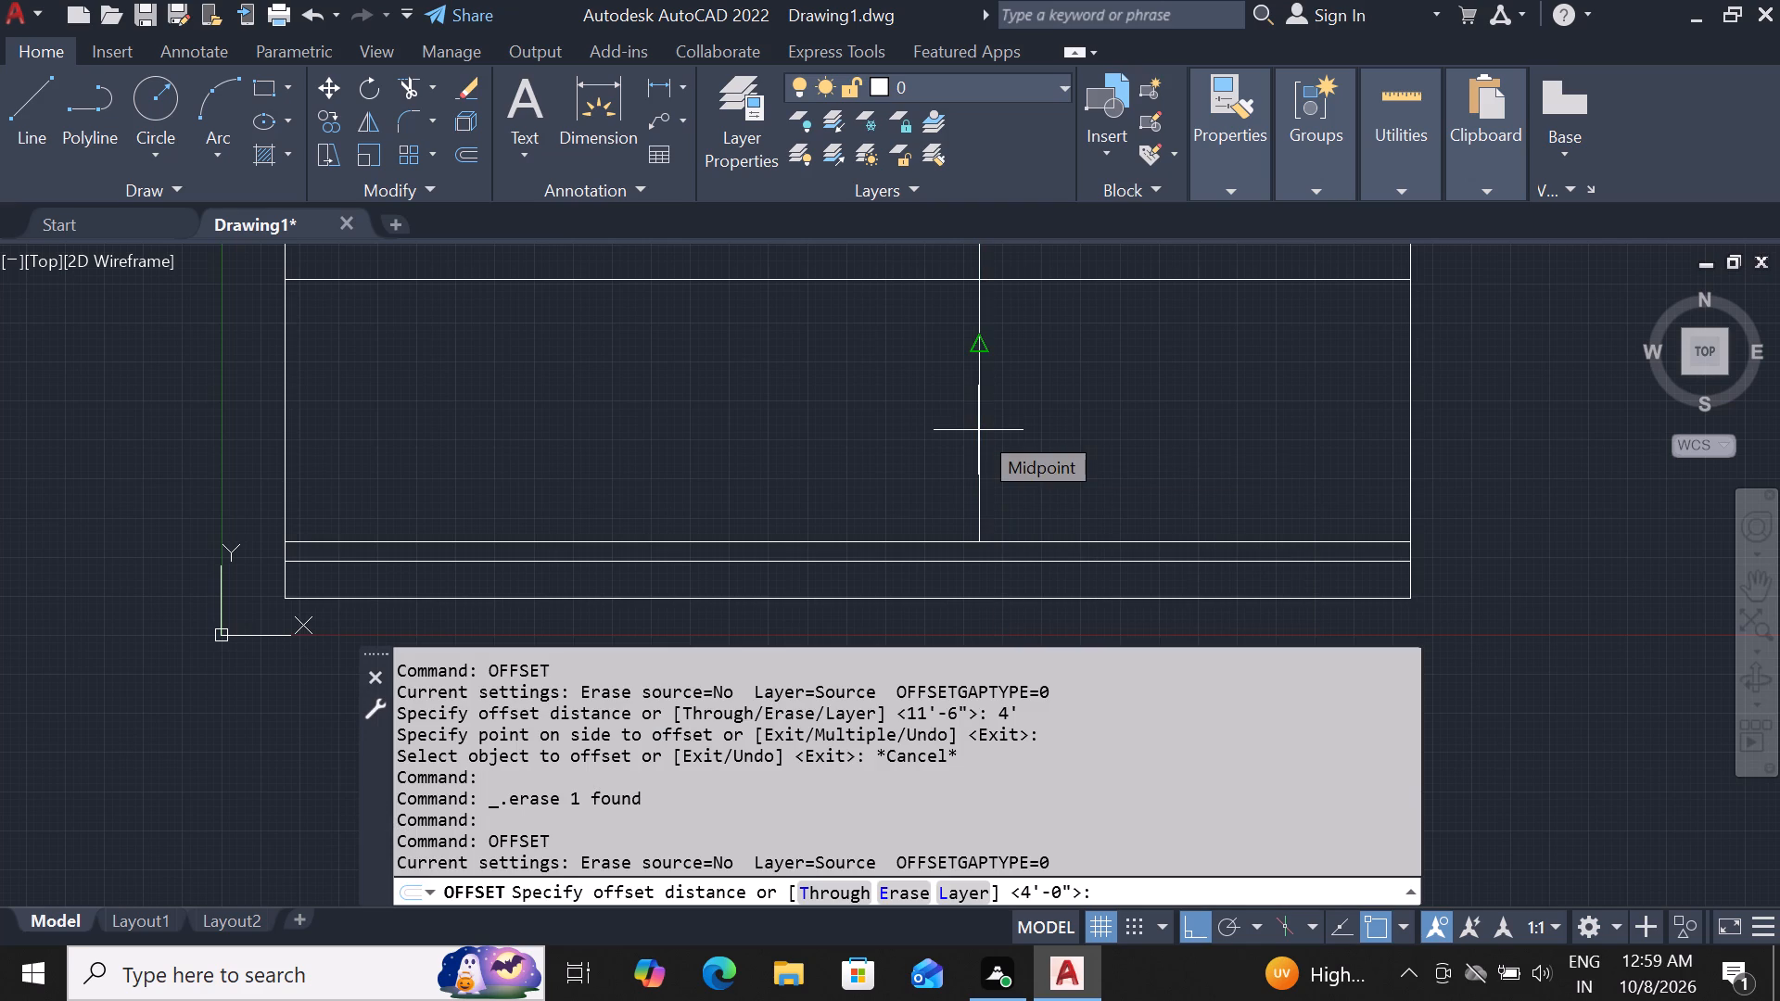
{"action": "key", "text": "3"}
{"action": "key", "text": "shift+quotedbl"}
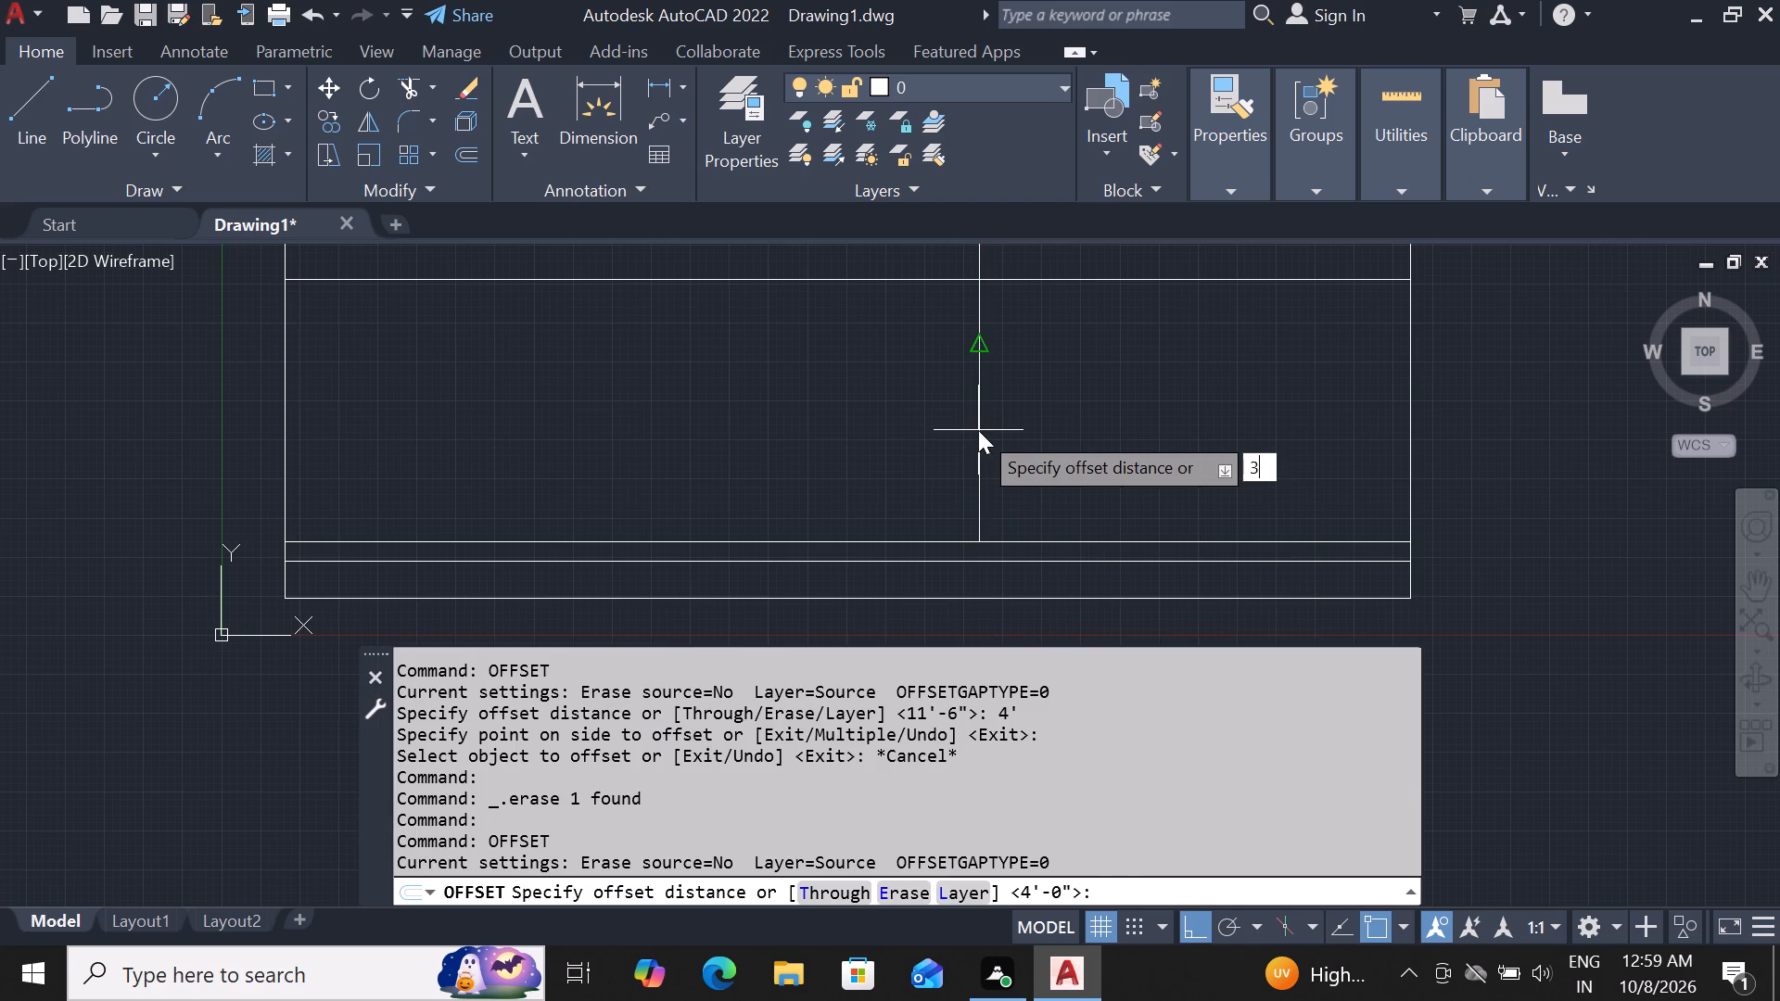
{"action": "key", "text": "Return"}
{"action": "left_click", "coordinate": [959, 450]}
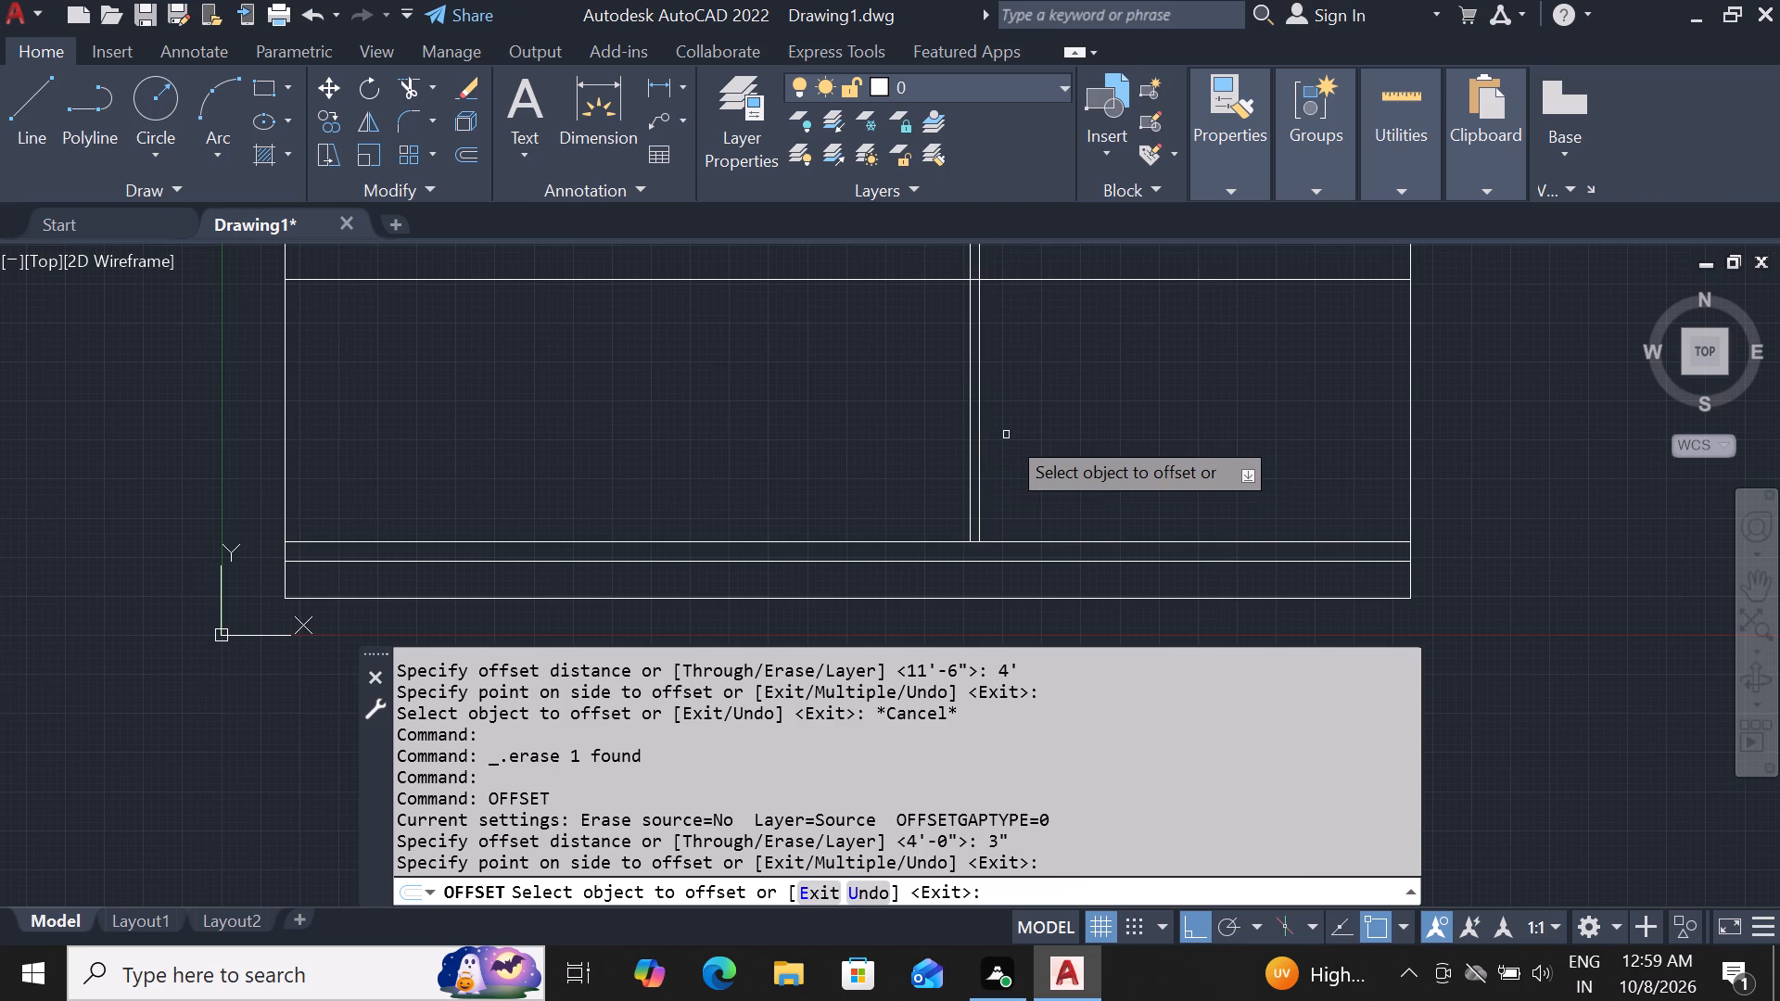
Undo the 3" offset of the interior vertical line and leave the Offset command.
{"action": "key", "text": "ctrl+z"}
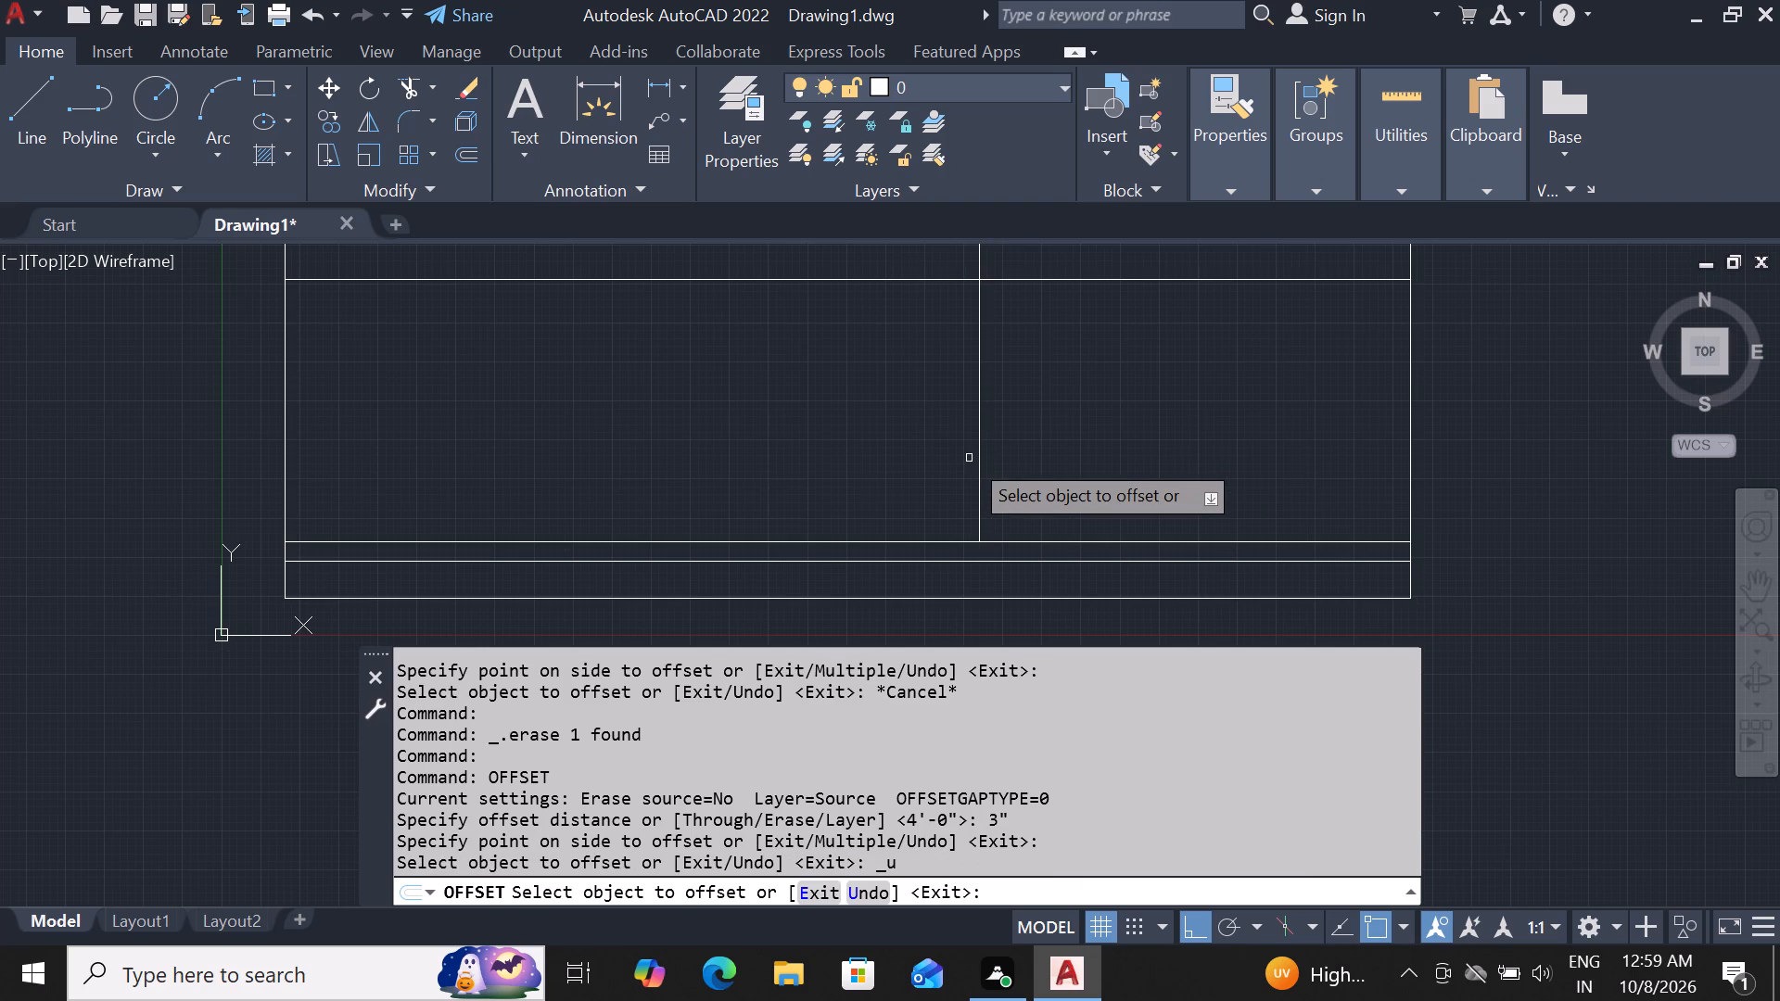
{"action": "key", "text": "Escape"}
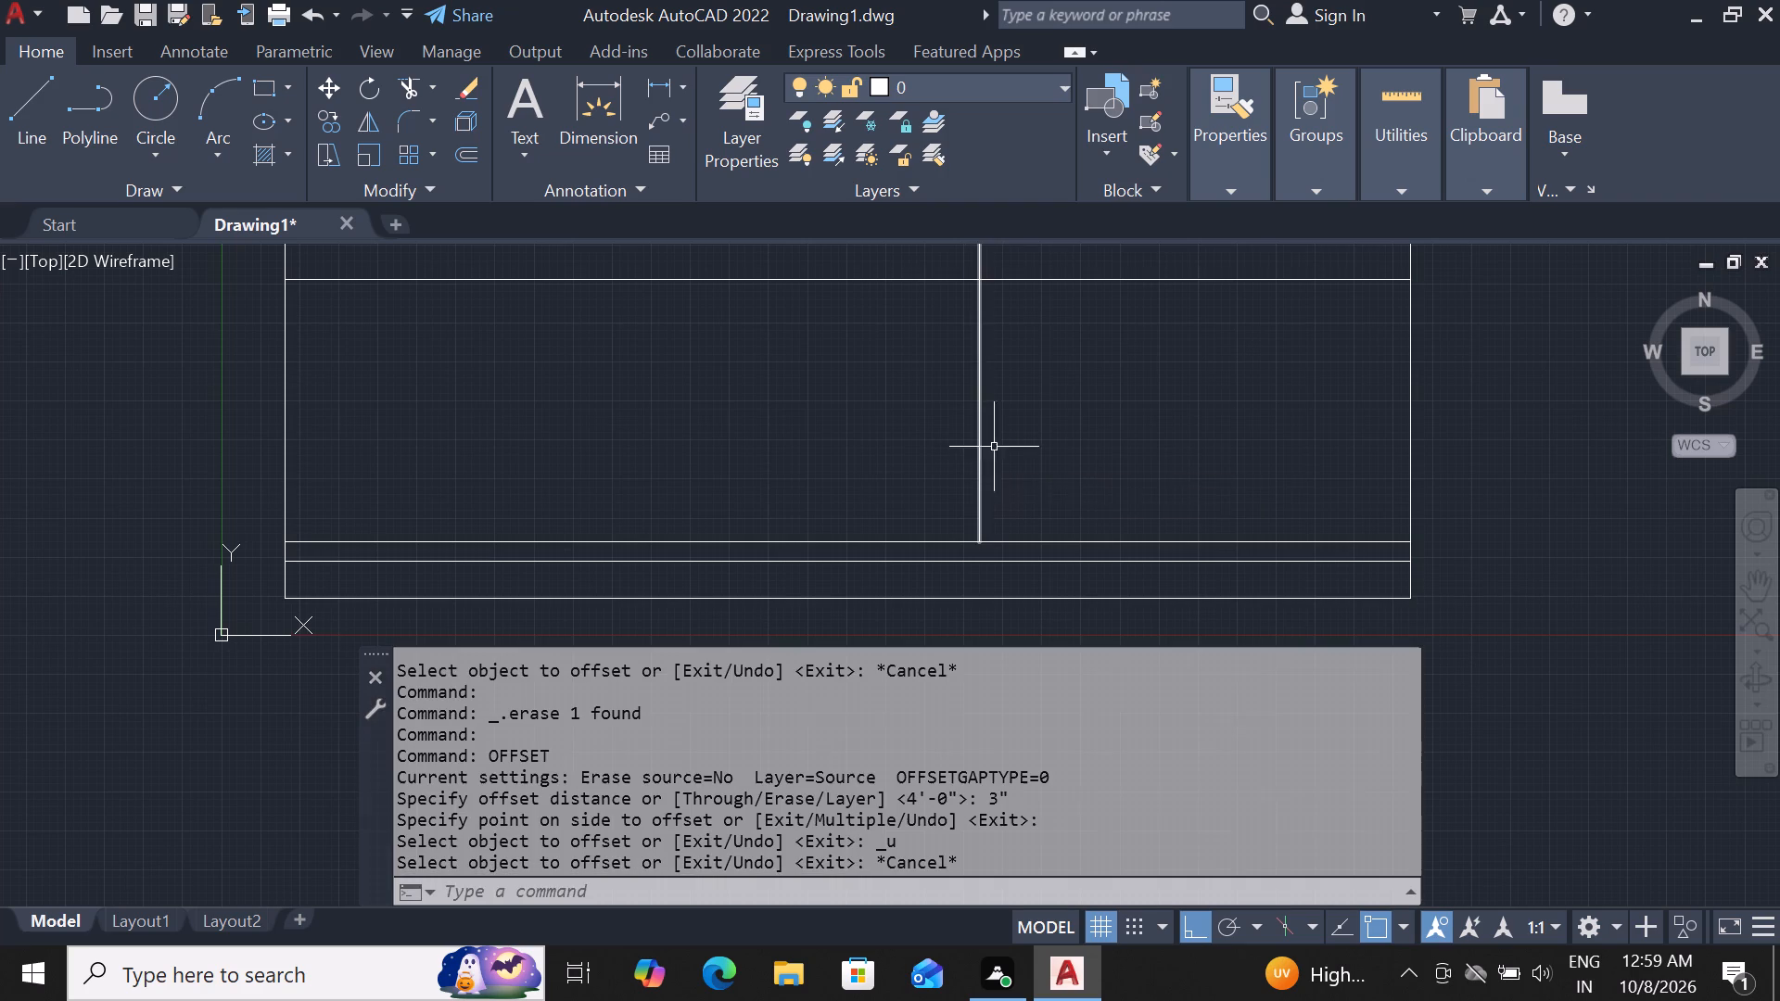
Offset the interior vertical line 6" to the left.
{"action": "left_click", "coordinate": [982, 464]}
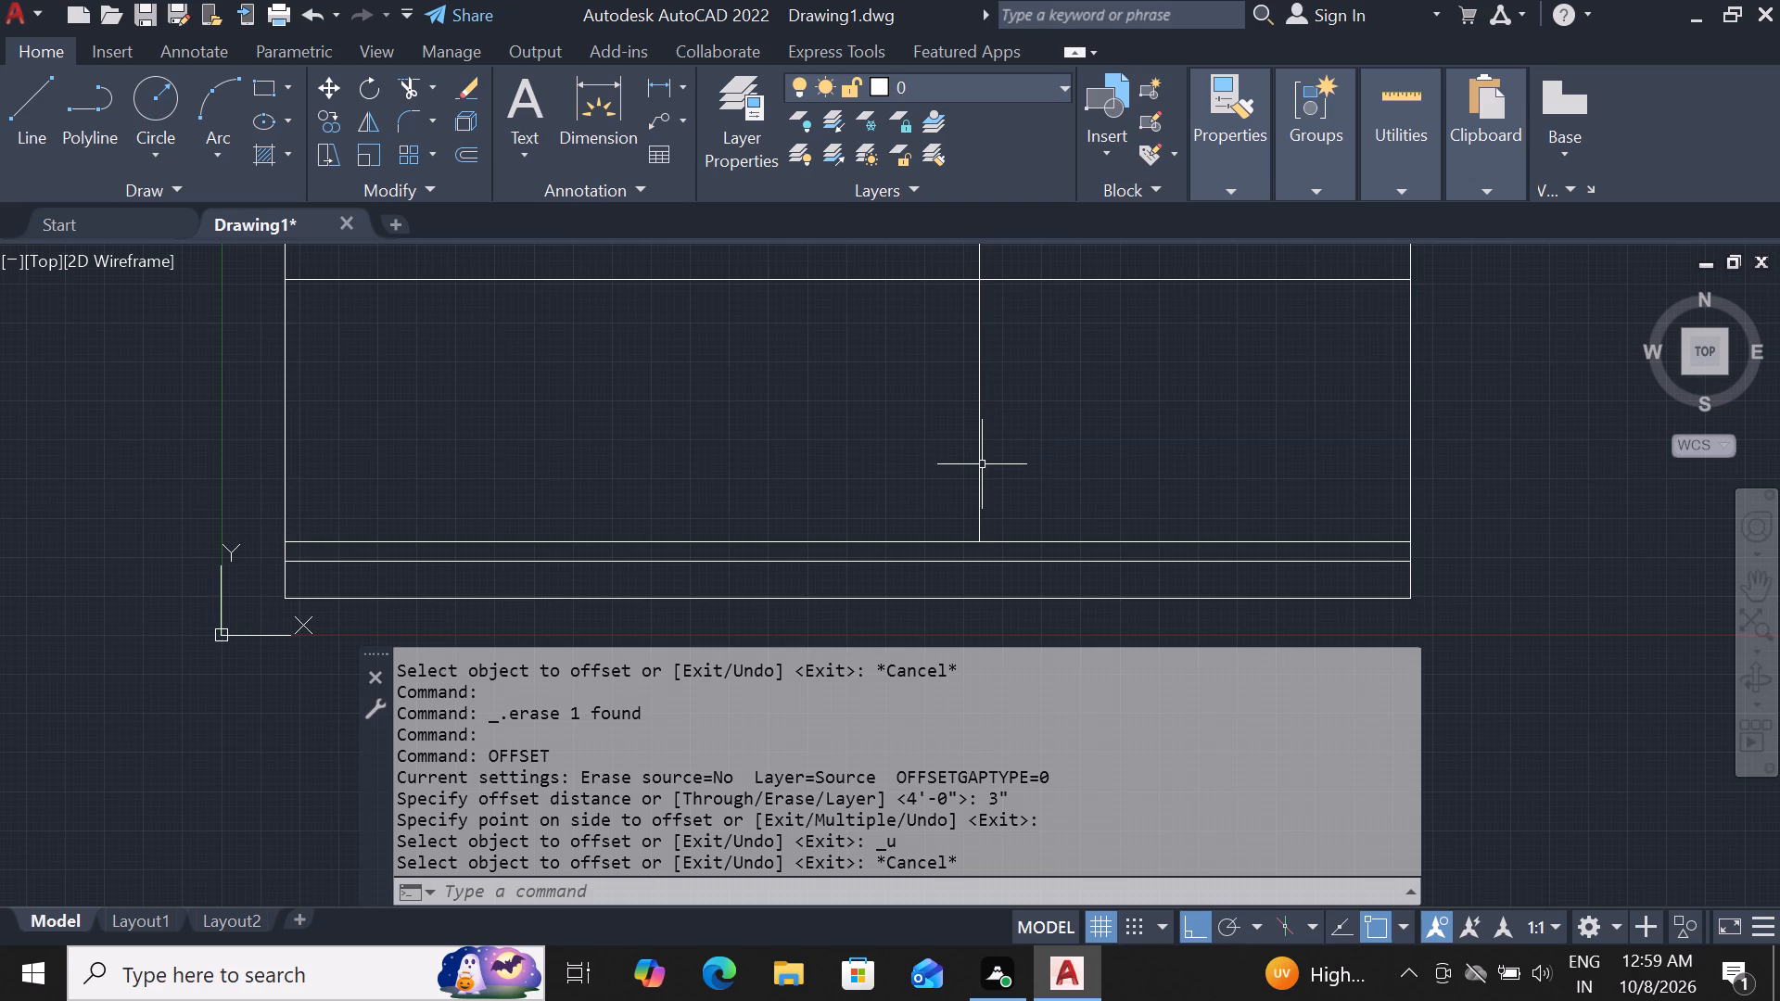
{"action": "type", "text": "of"}
{"action": "key", "text": "space"}
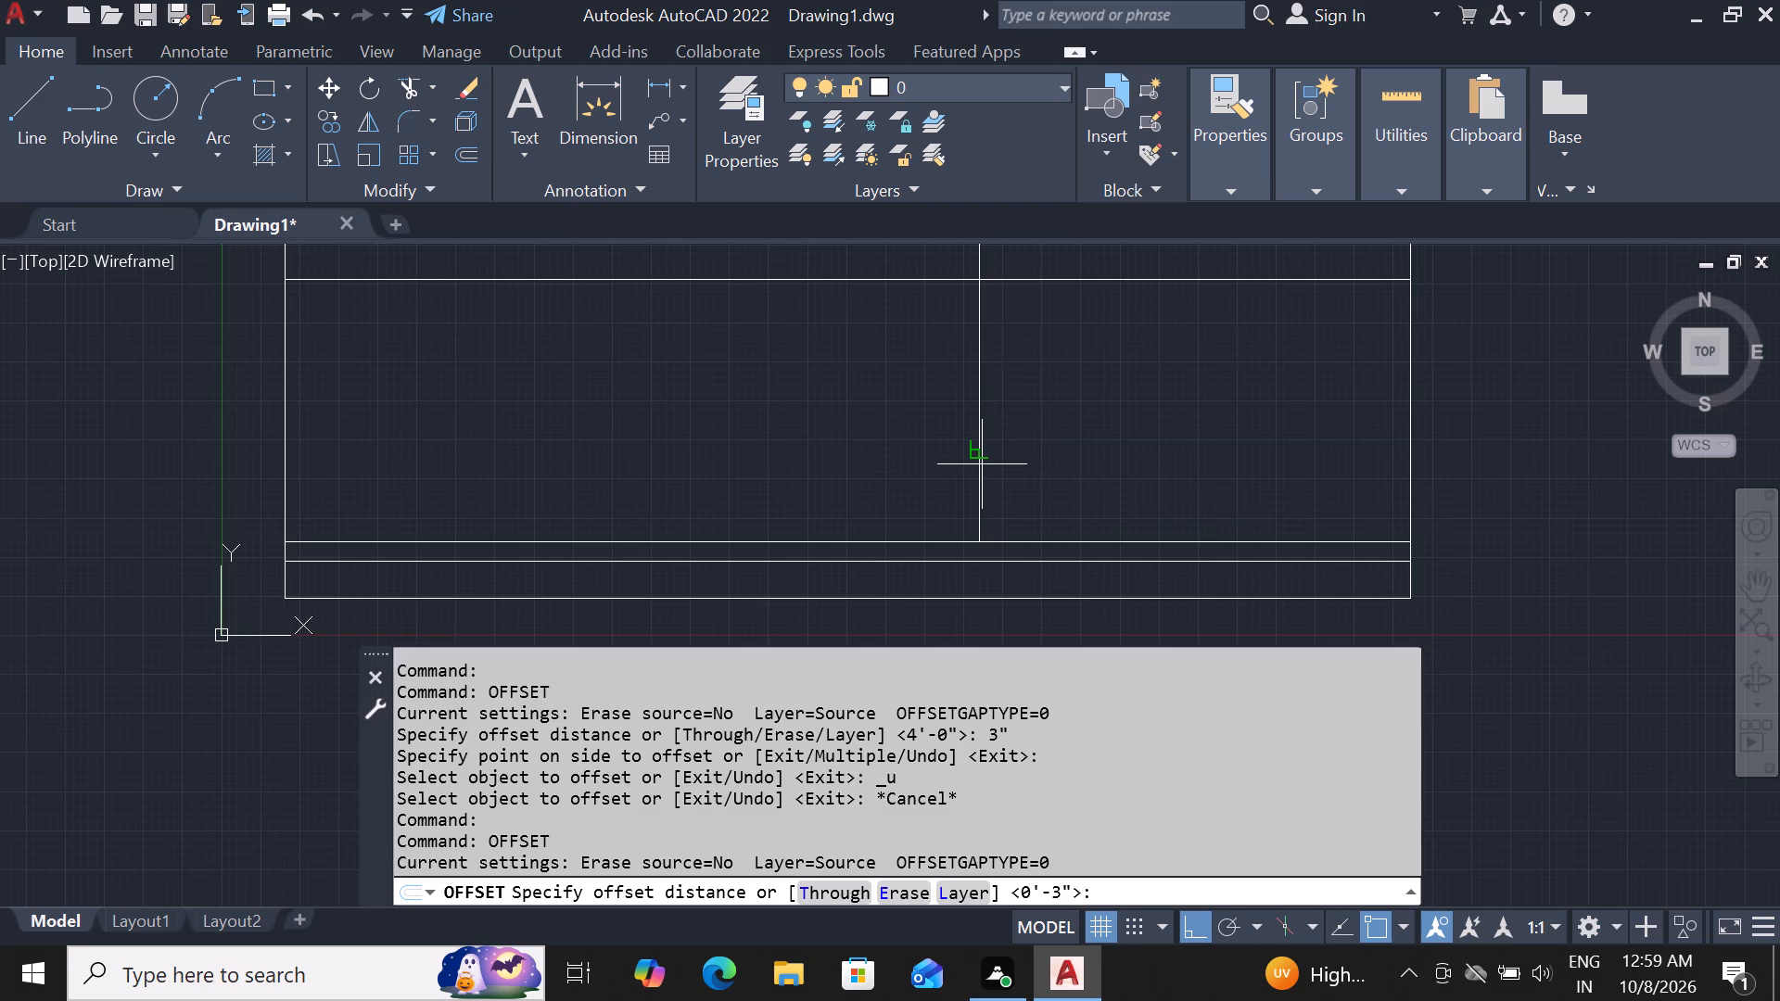
{"action": "type", "text": "6\""}
{"action": "key", "text": "Return"}
{"action": "left_click", "coordinate": [890, 505]}
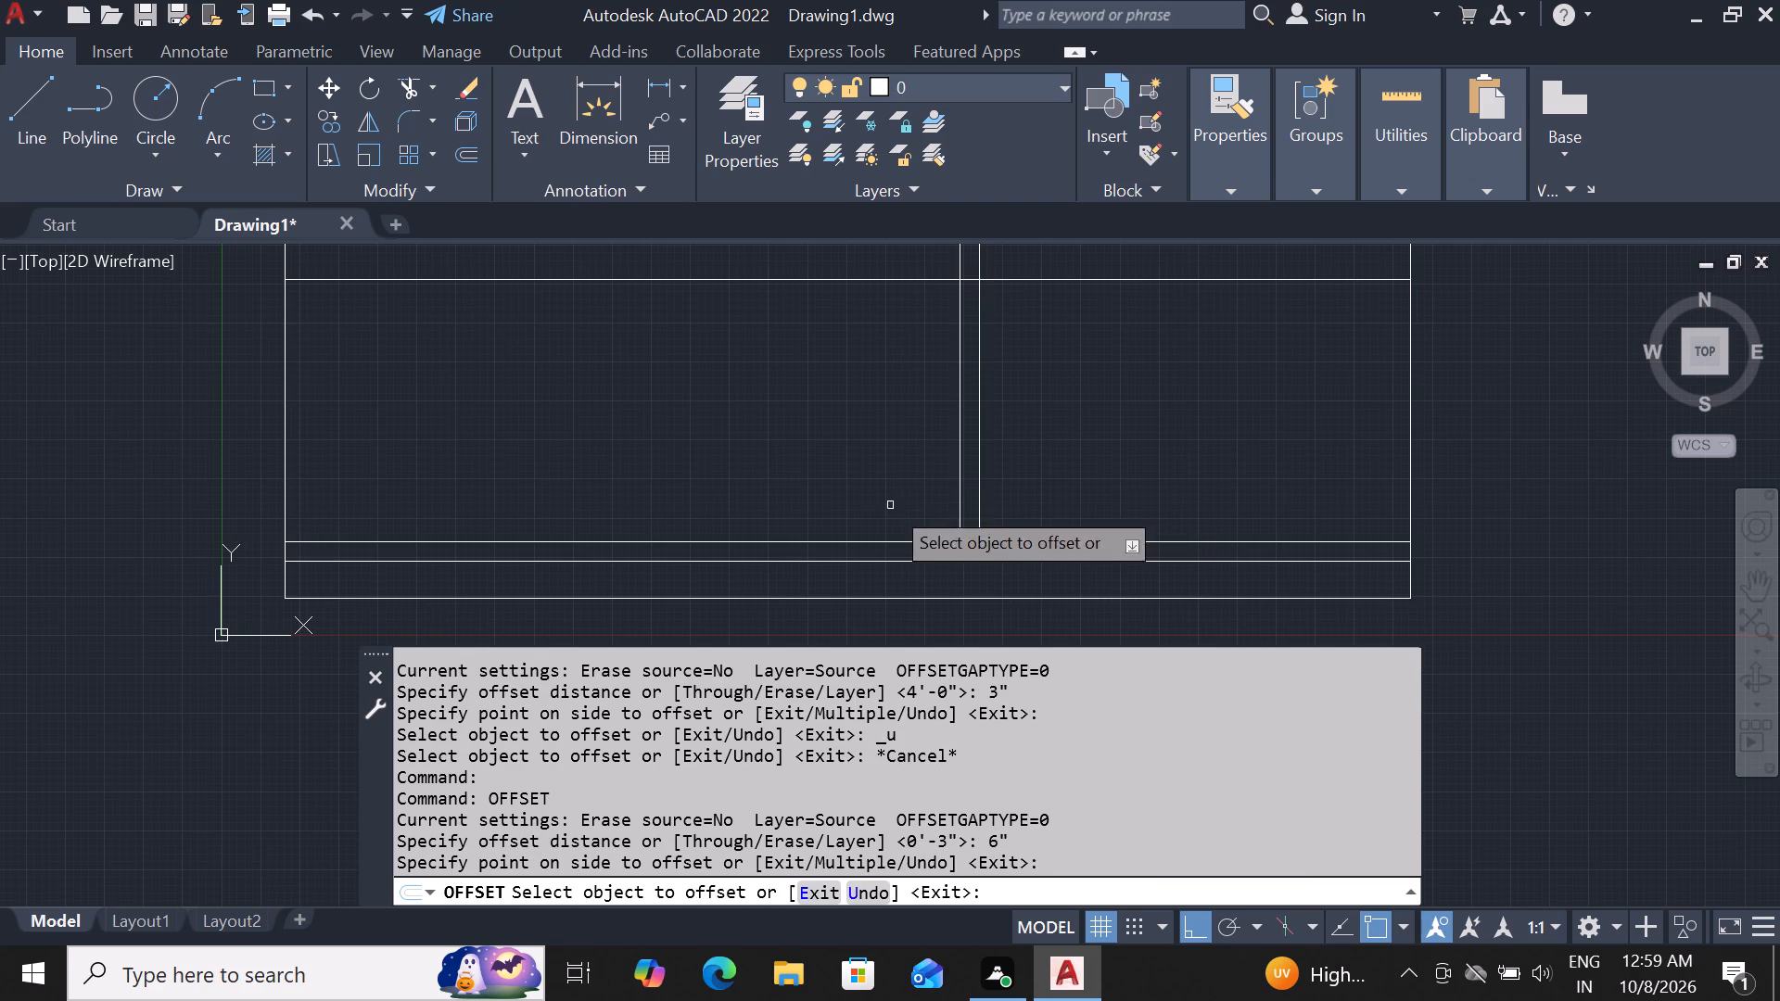
{"action": "key", "text": "Escape"}
Offset the left line of the 6" vertical pair 4' to the left.
{"action": "left_click", "coordinate": [960, 459]}
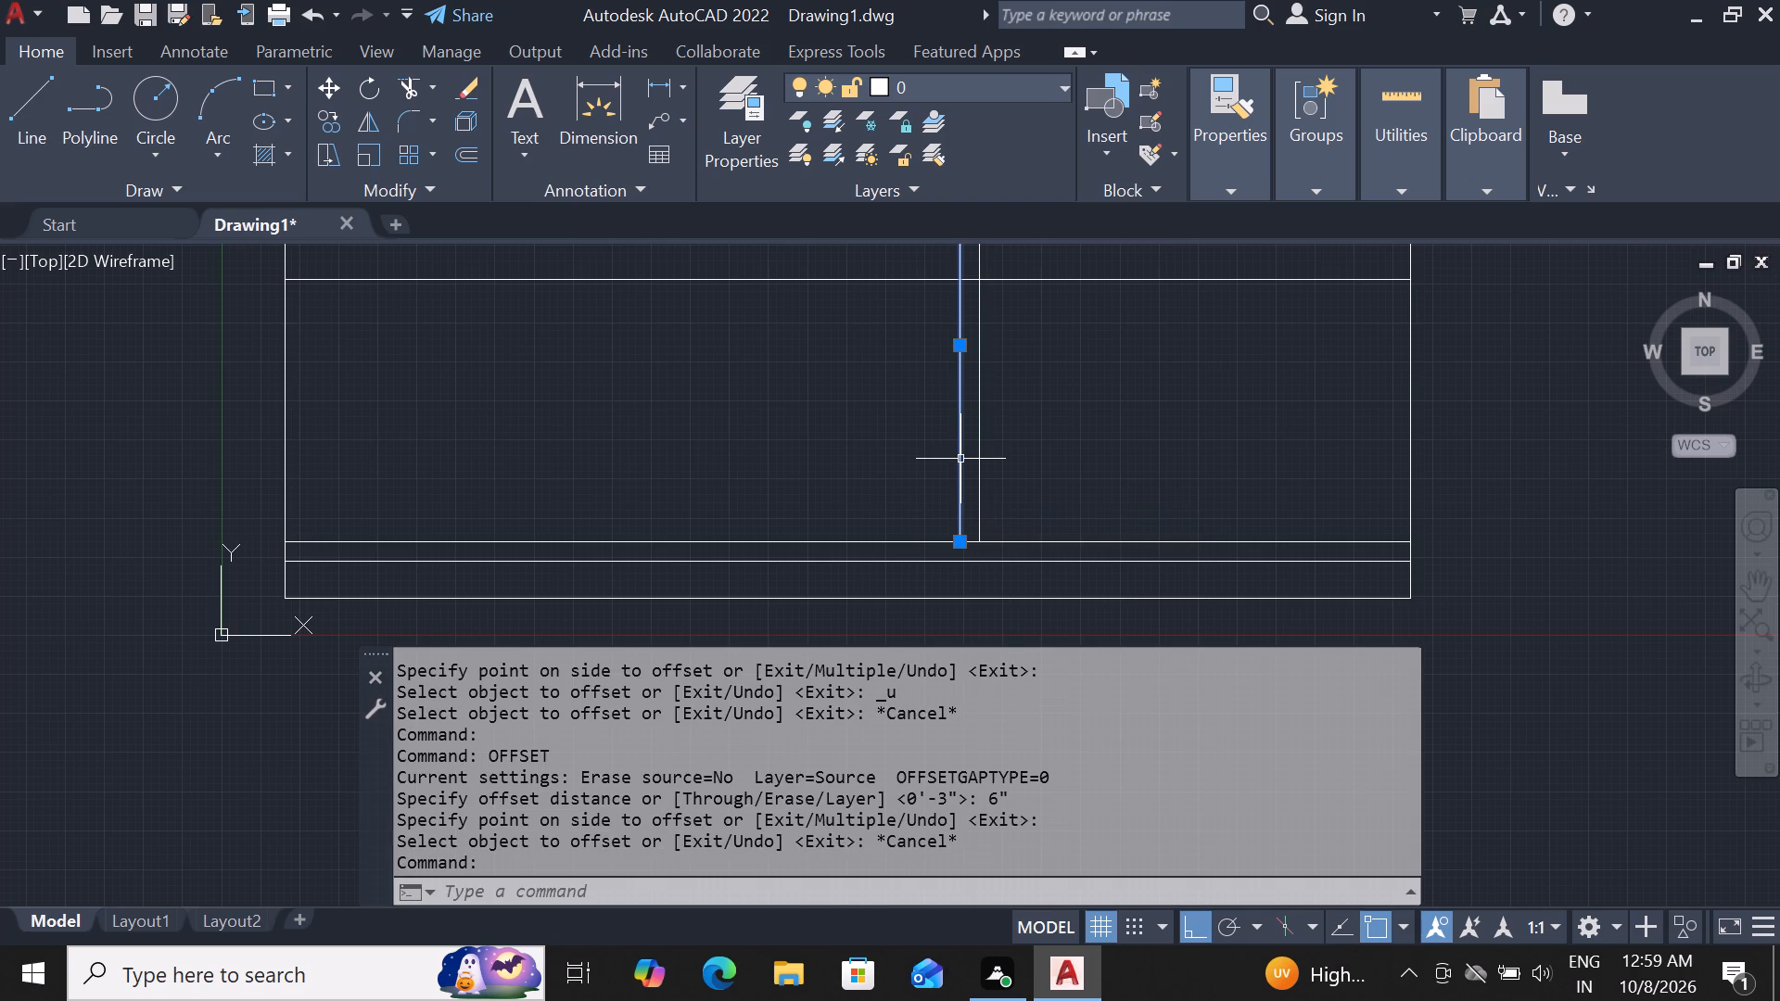
{"action": "type", "text": "of 4'"}
{"action": "key", "text": "Return"}
{"action": "left_click", "coordinate": [855, 505]}
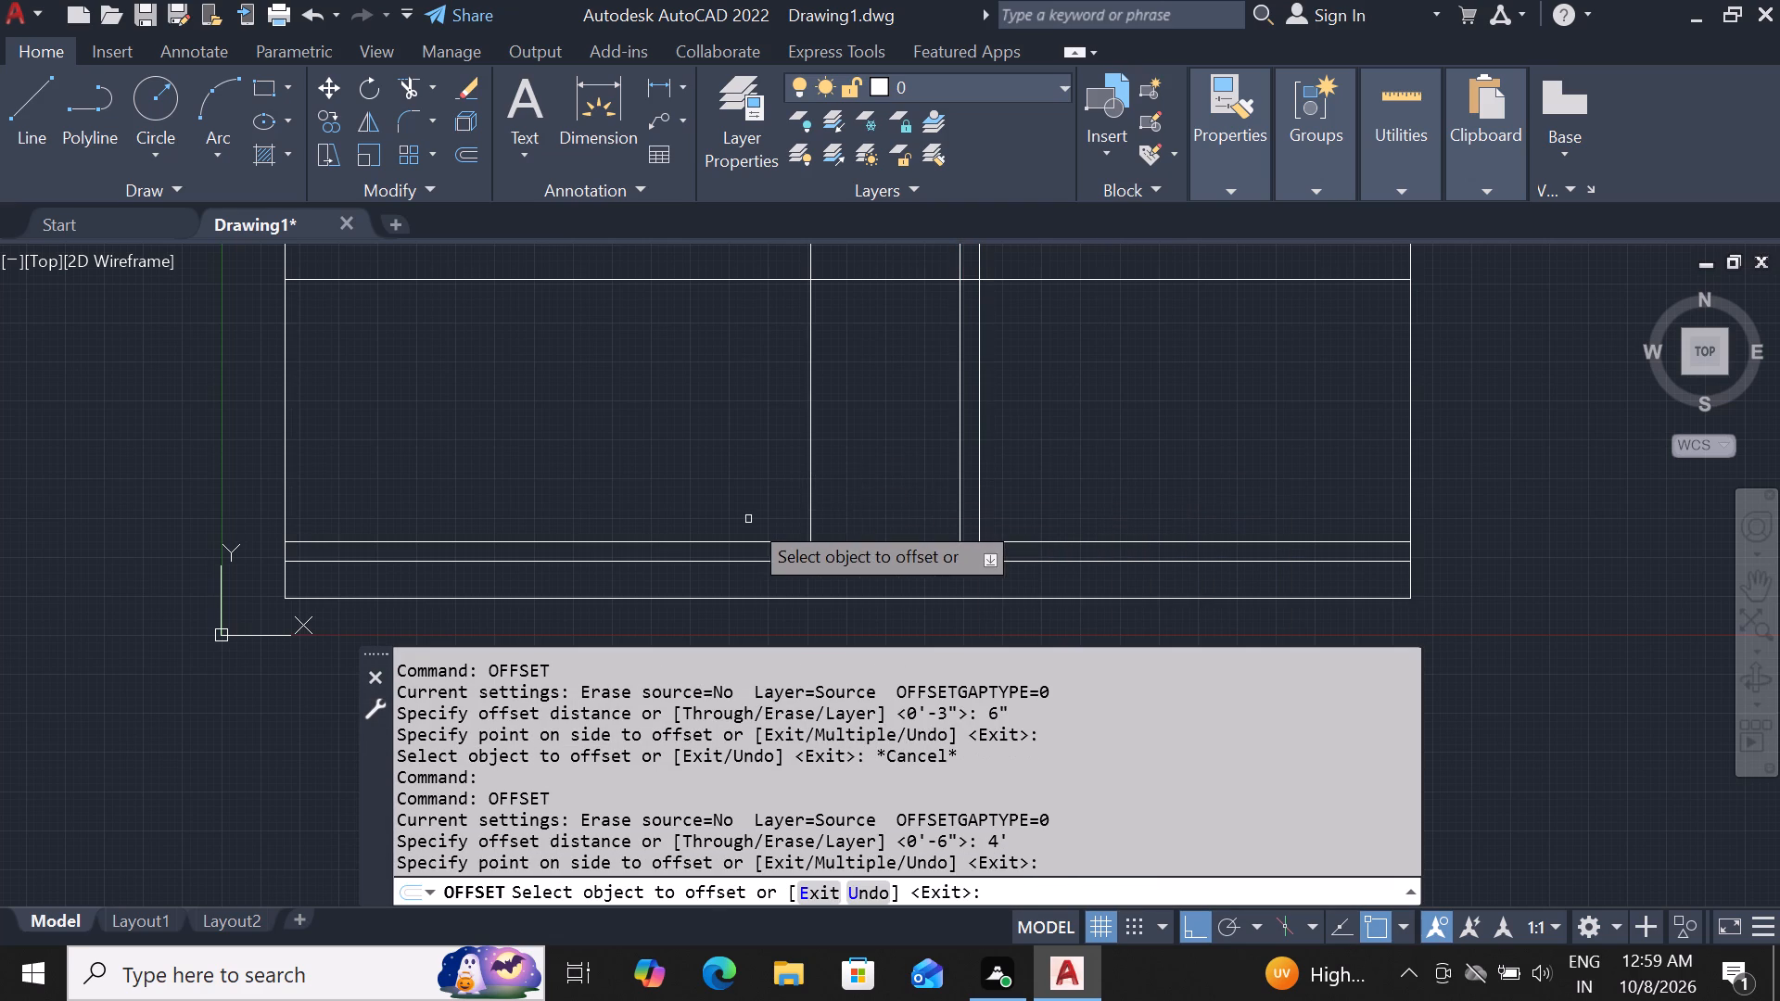
{"action": "key", "text": "Escape"}
Offset the leftmost interior vertical line 6" to the left, forming a second vertical pair.
{"action": "left_click", "coordinate": [812, 475]}
{"action": "type", "text": "of"}
{"action": "key", "text": "space"}
{"action": "type", "text": "6\""}
{"action": "key", "text": "Return"}
{"action": "left_click", "coordinate": [762, 499]}
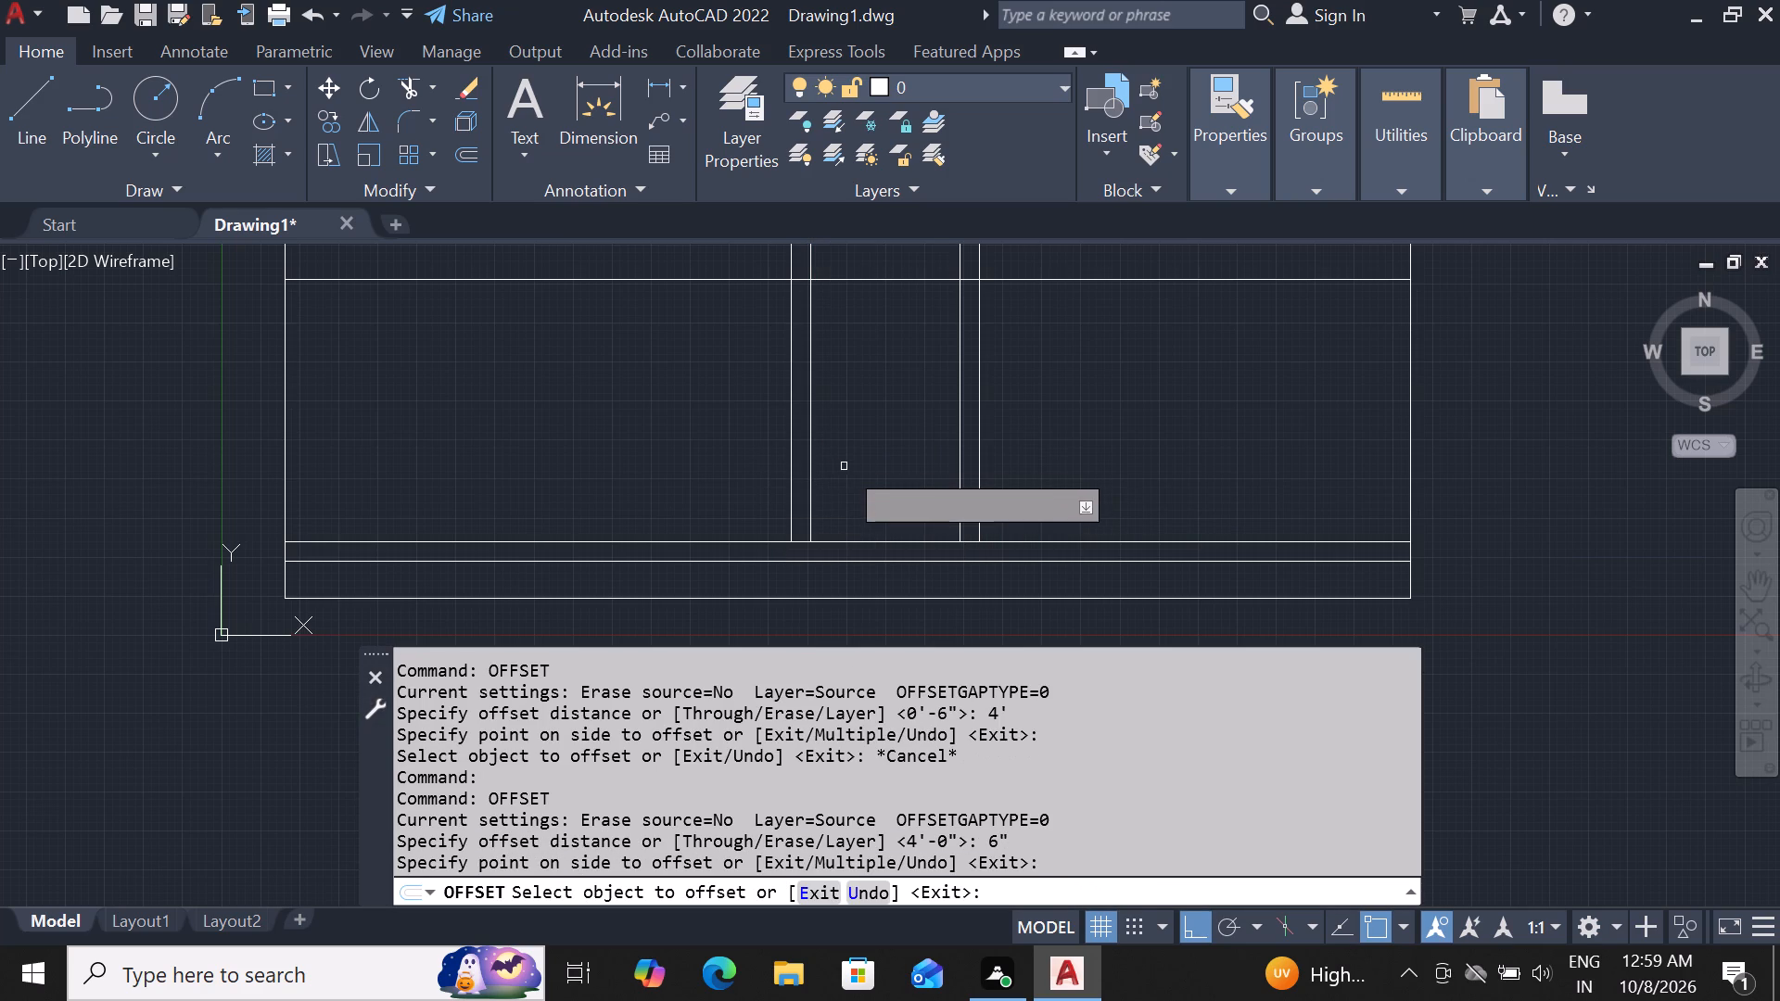
{"action": "key", "text": "Escape"}
Offset the rightmost interior vertical line 3" to the right.
{"action": "scroll", "coordinate": [809, 495], "scroll_direction": "up", "scroll_amount": 2}
{"action": "scroll", "coordinate": [809, 495], "scroll_direction": "down", "scroll_amount": 2}
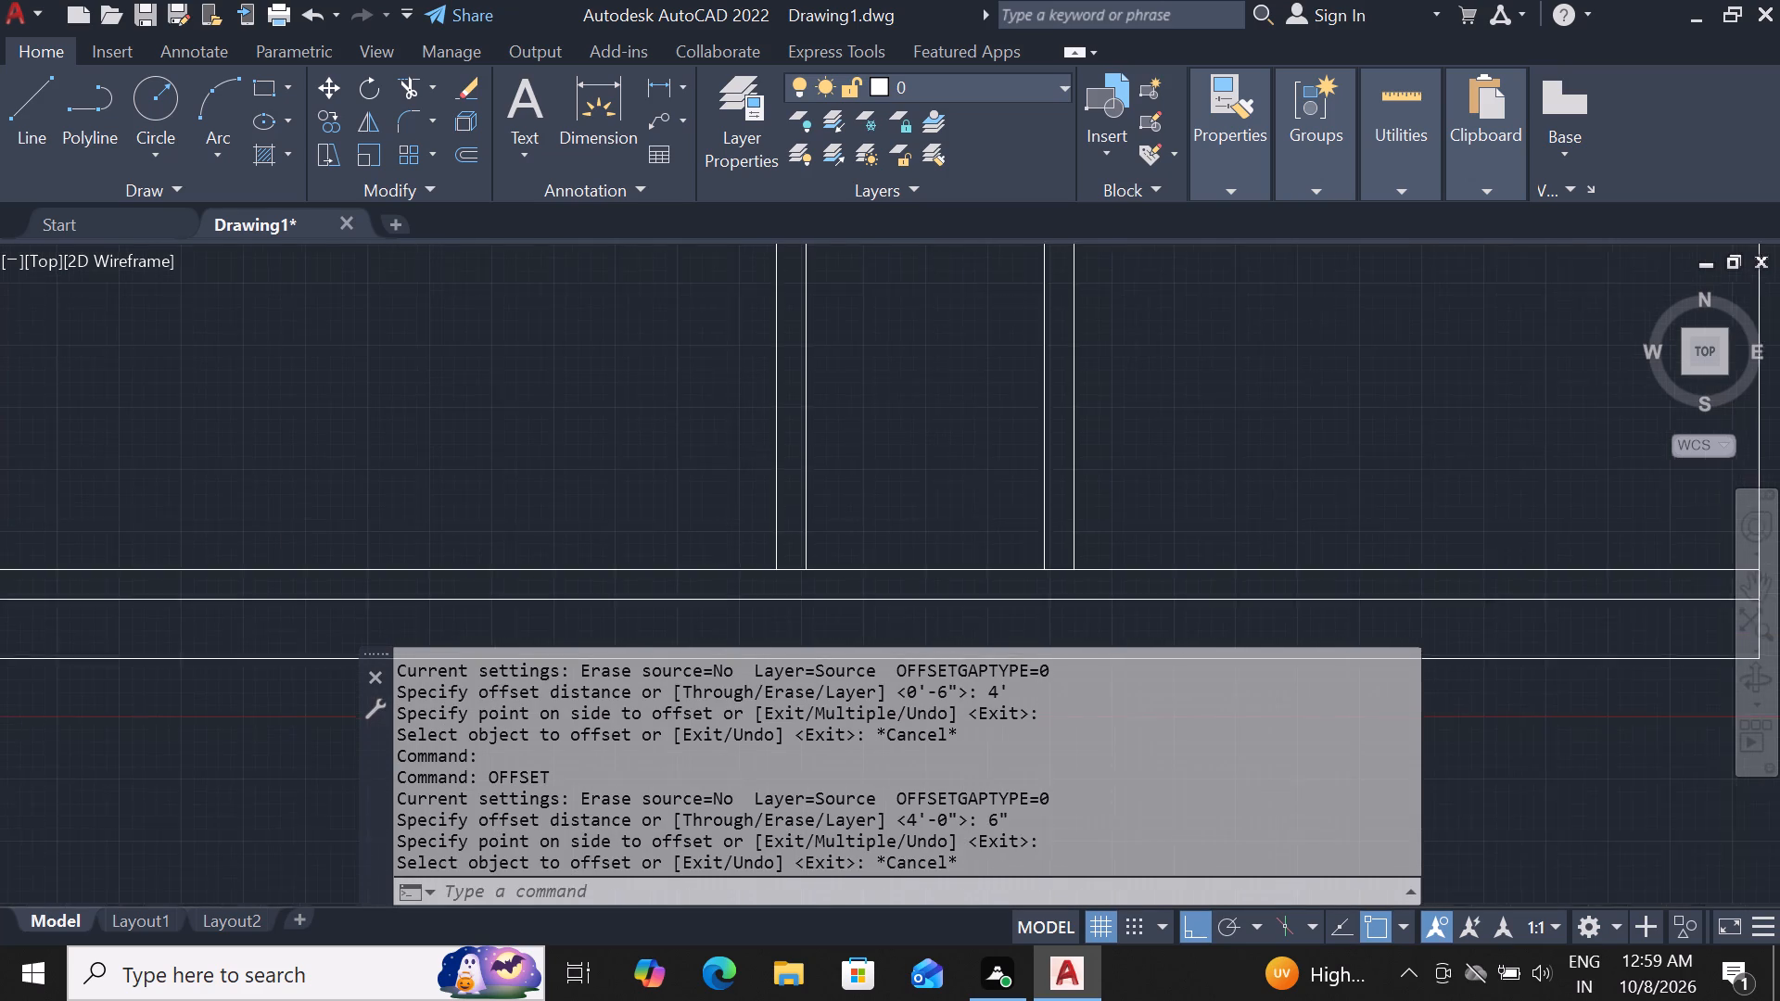
{"action": "scroll", "coordinate": [938, 500], "scroll_direction": "down", "scroll_amount": 1}
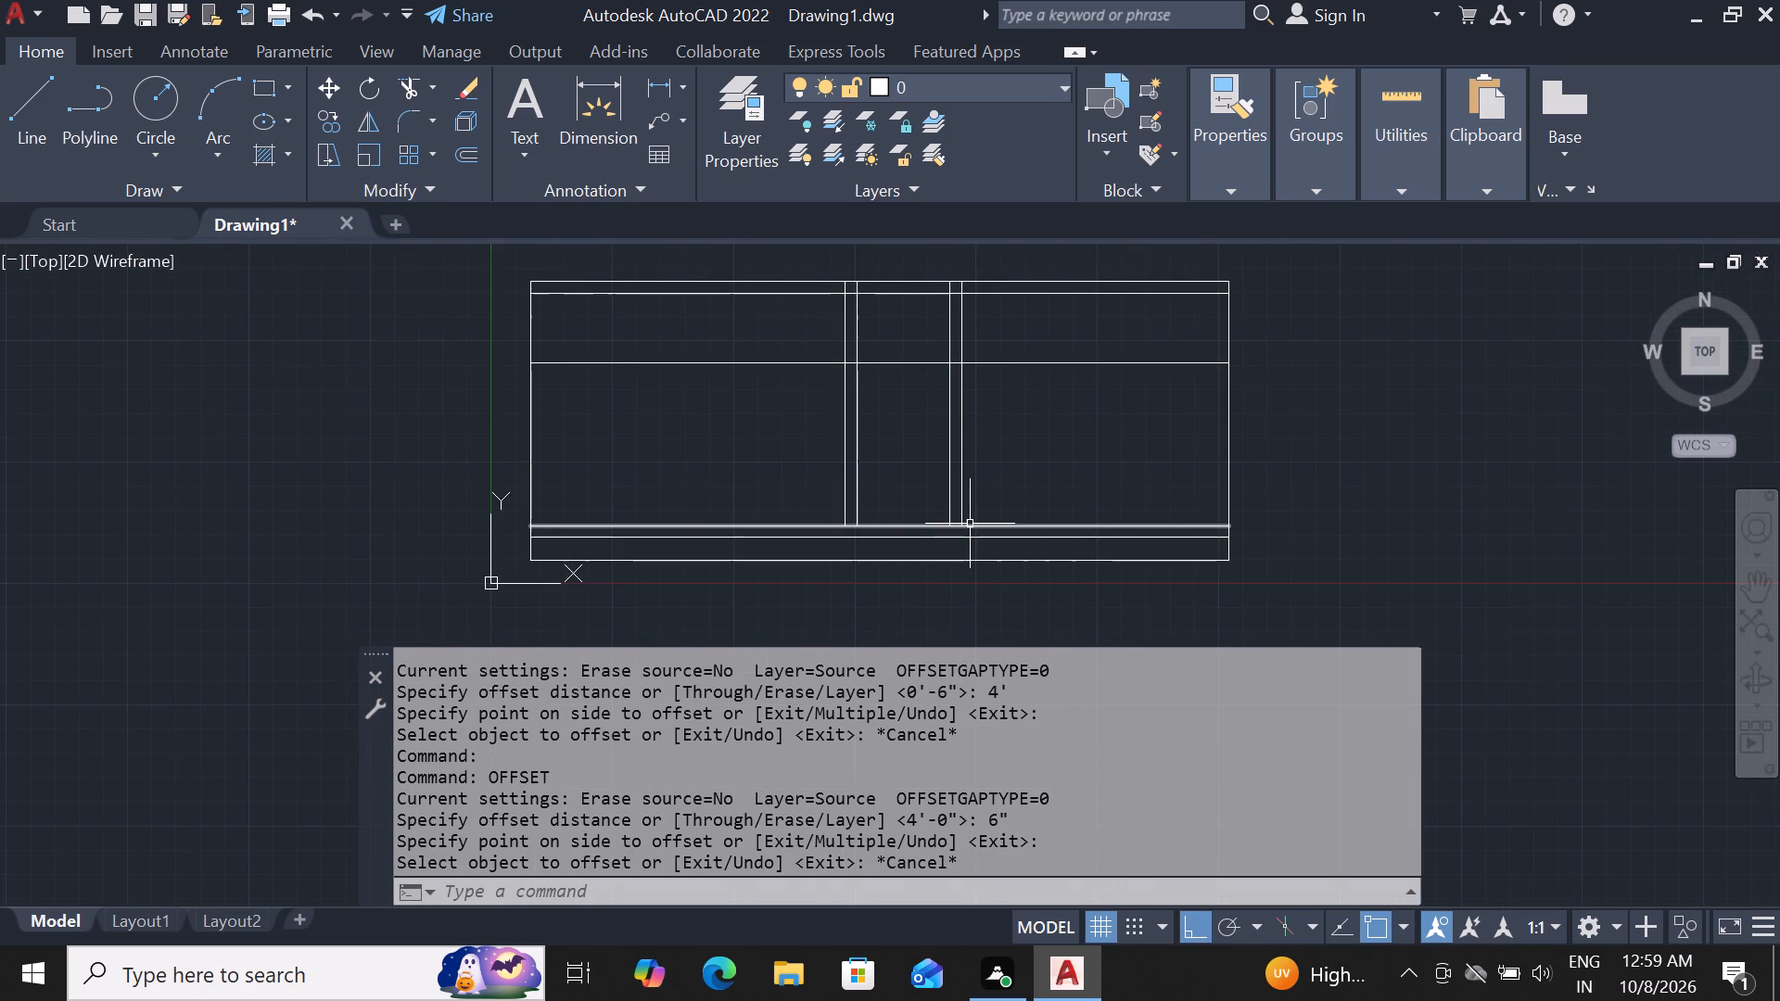
{"action": "scroll", "coordinate": [970, 526], "scroll_direction": "up", "scroll_amount": 1}
{"action": "left_click", "coordinate": [952, 488]}
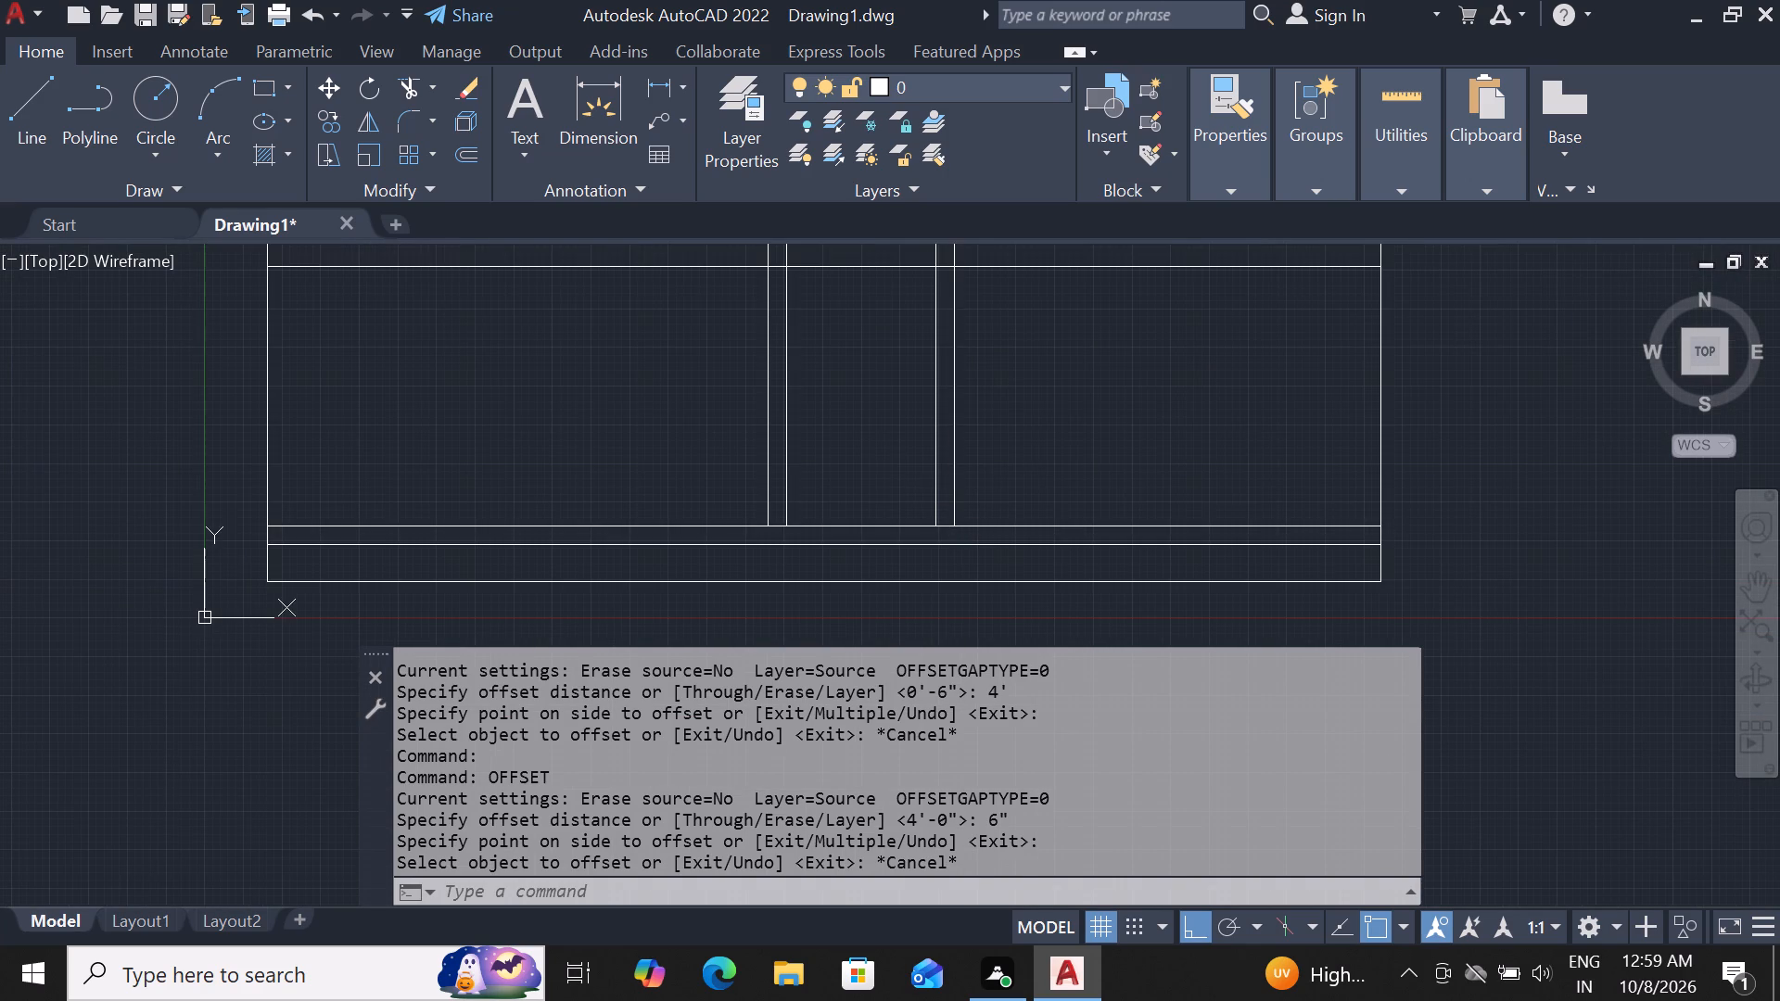
{"action": "type", "text": "of"}
{"action": "key", "text": "space"}
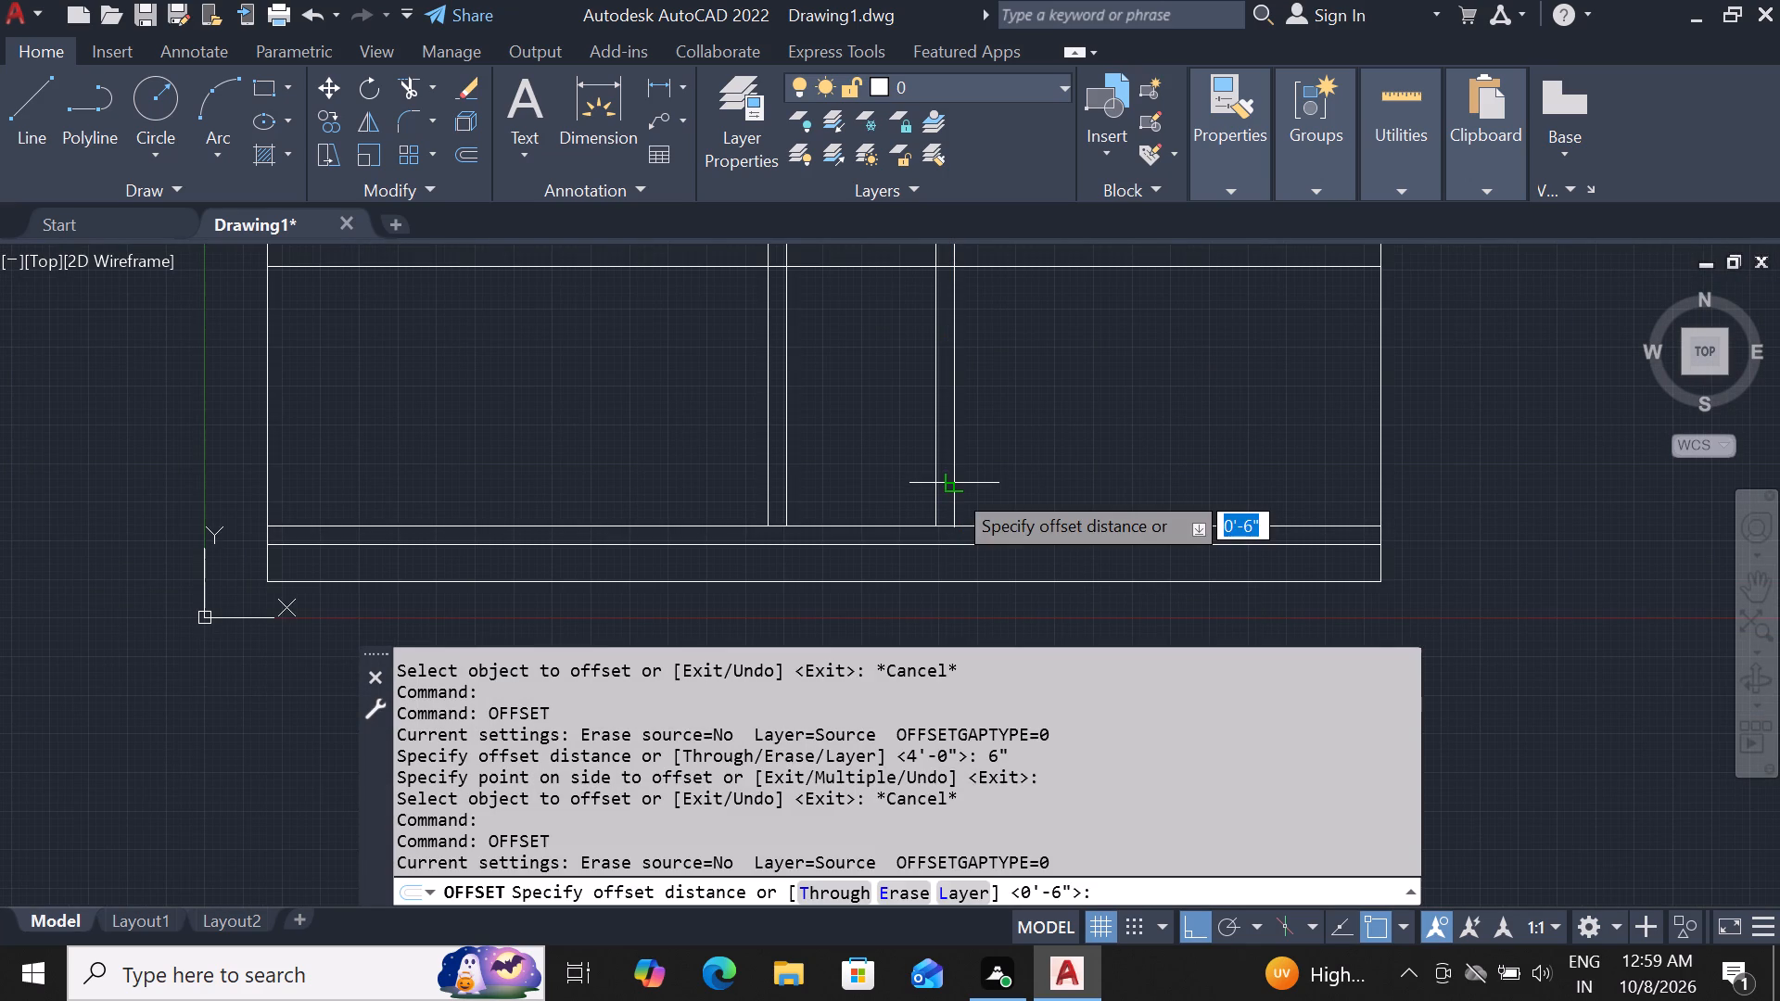
{"action": "type", "text": "3\""}
{"action": "key", "text": "Return"}
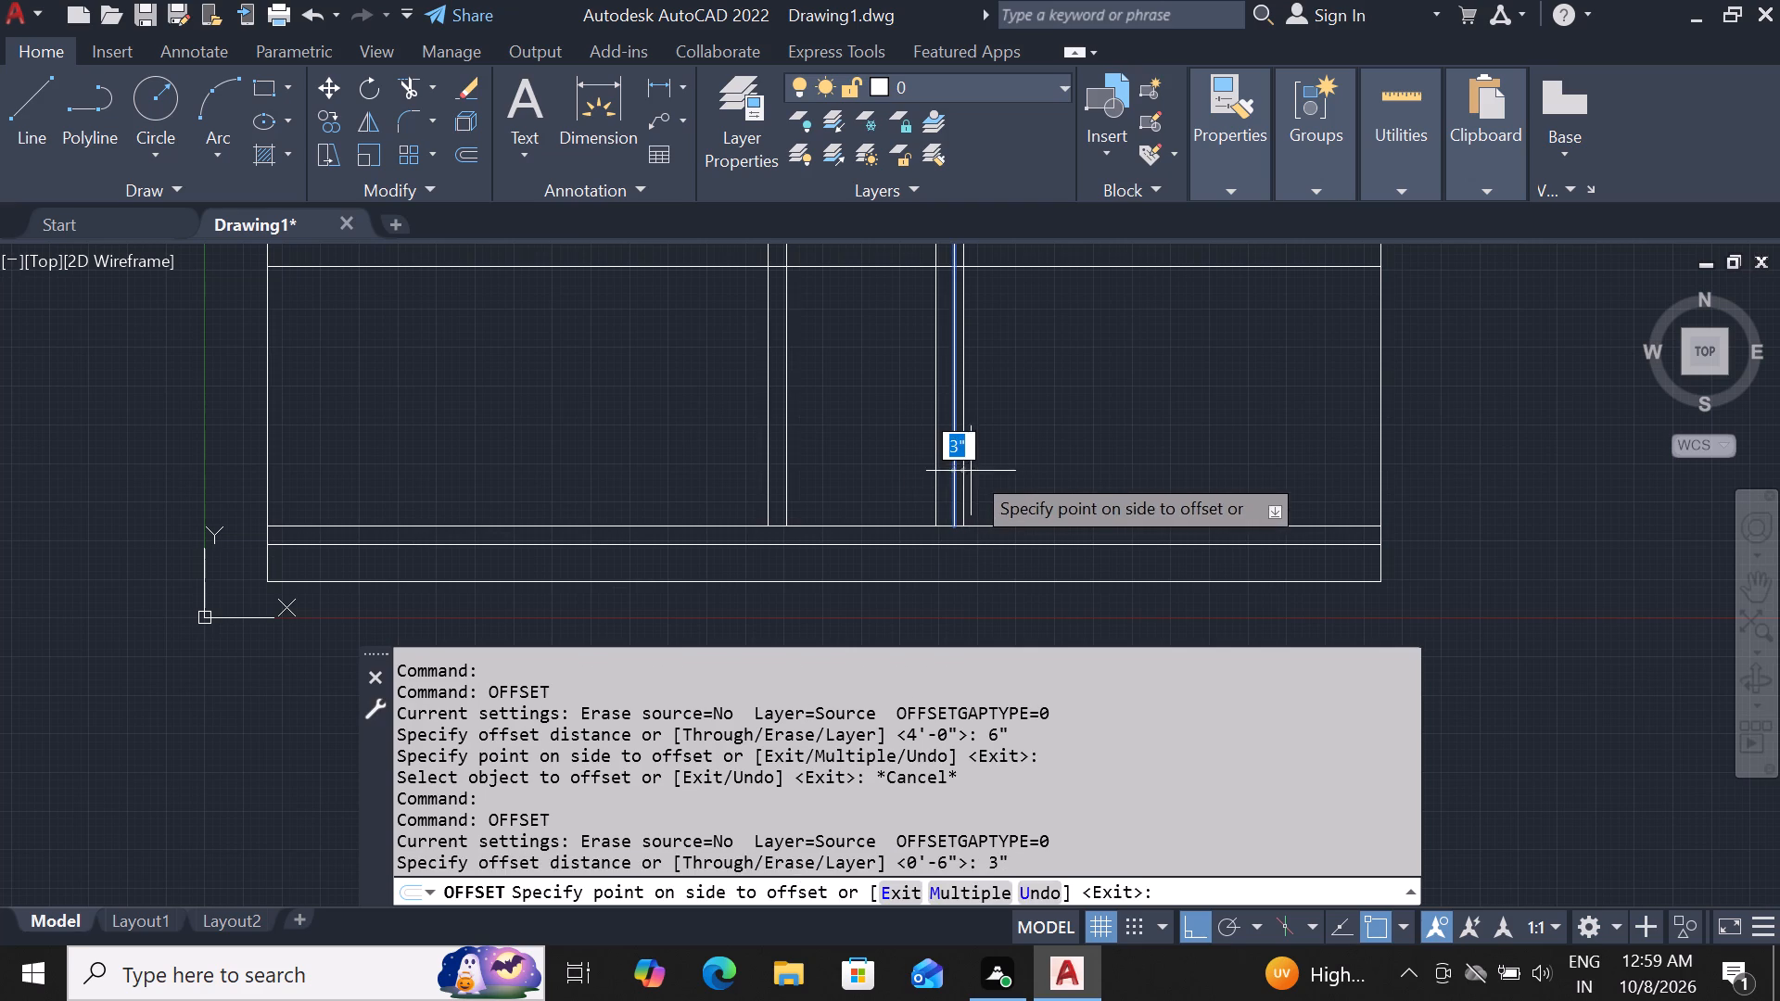
{"action": "left_click", "coordinate": [982, 464]}
{"action": "left_click", "coordinate": [966, 468]}
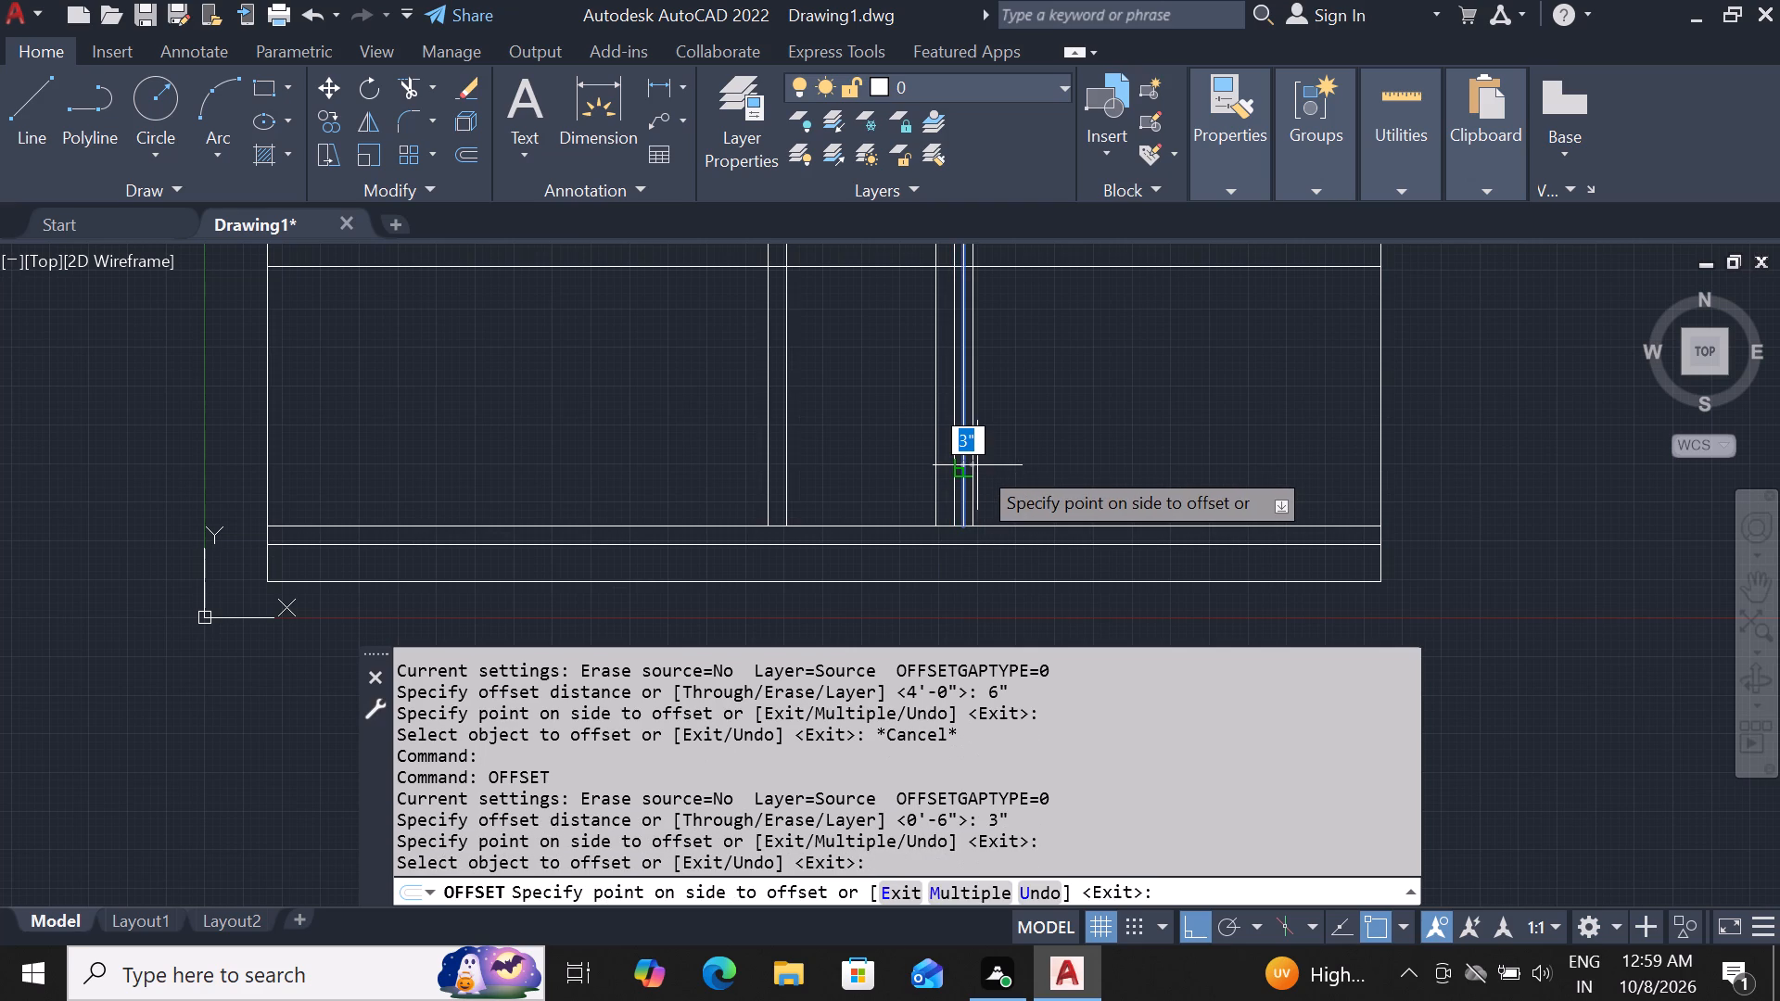
{"action": "left_click", "coordinate": [977, 465]}
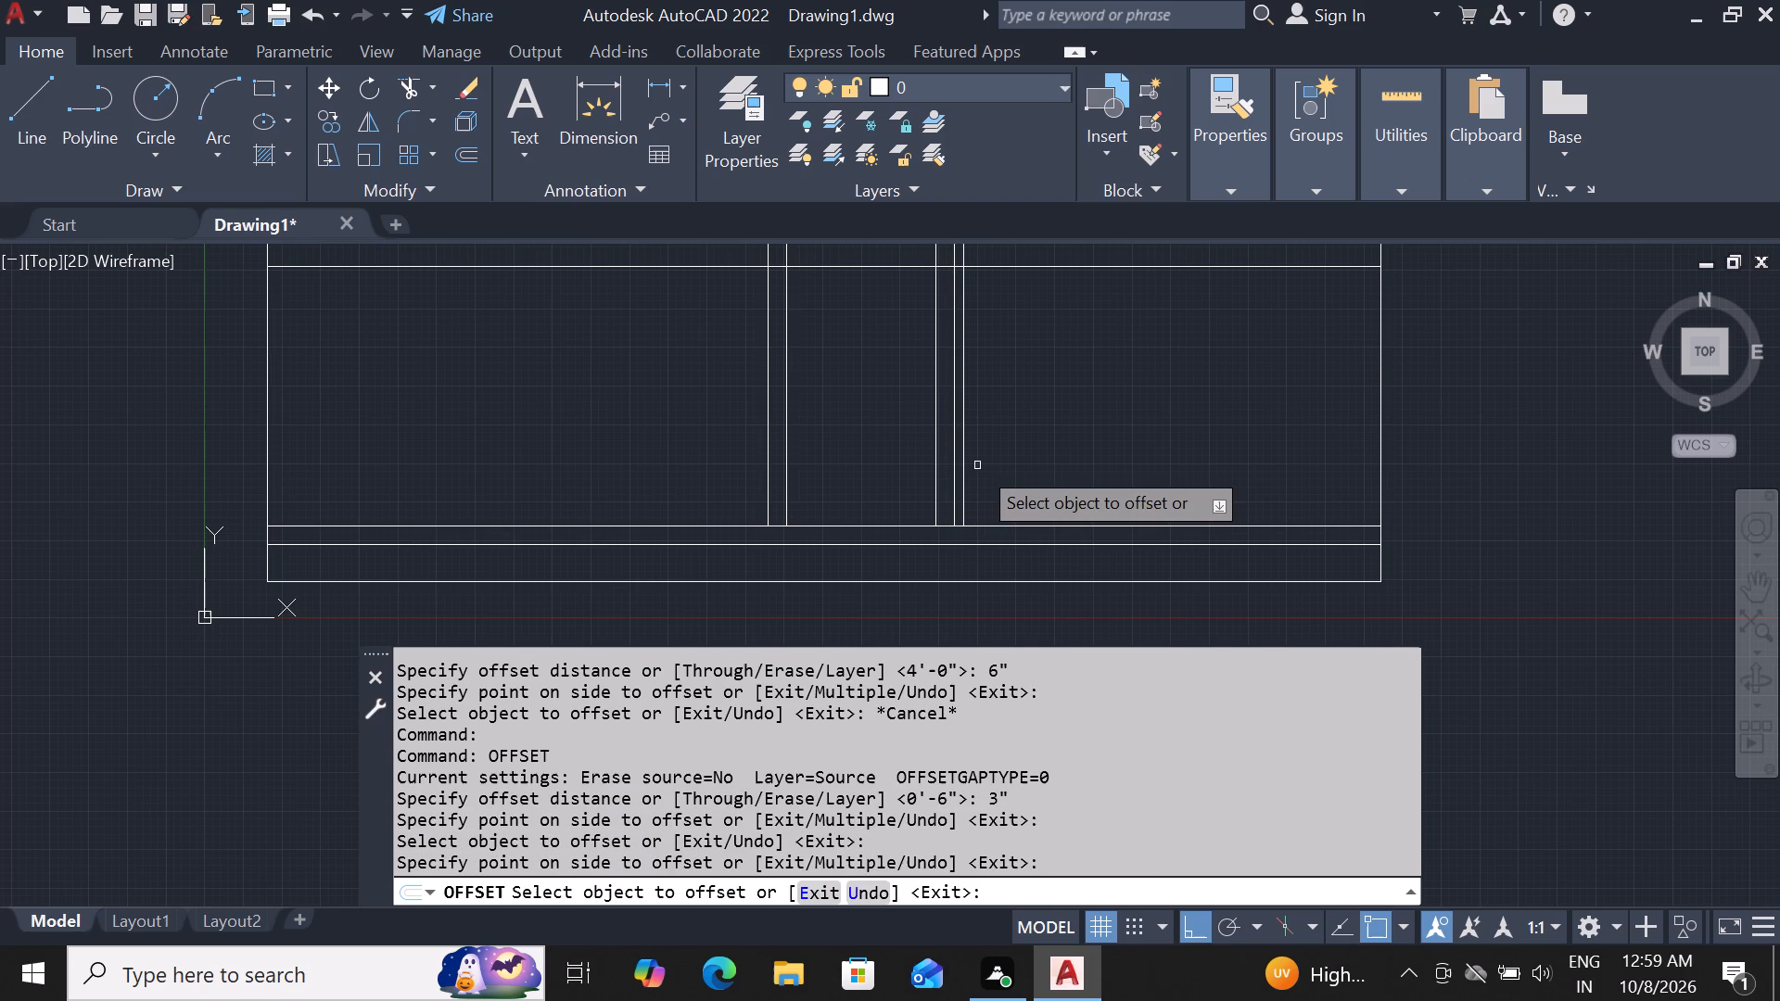
{"action": "key", "text": "Escape"}
Offset the newest vertical line, 3" right of the 6" pair, by 3' to the right.
{"action": "left_click", "coordinate": [962, 492]}
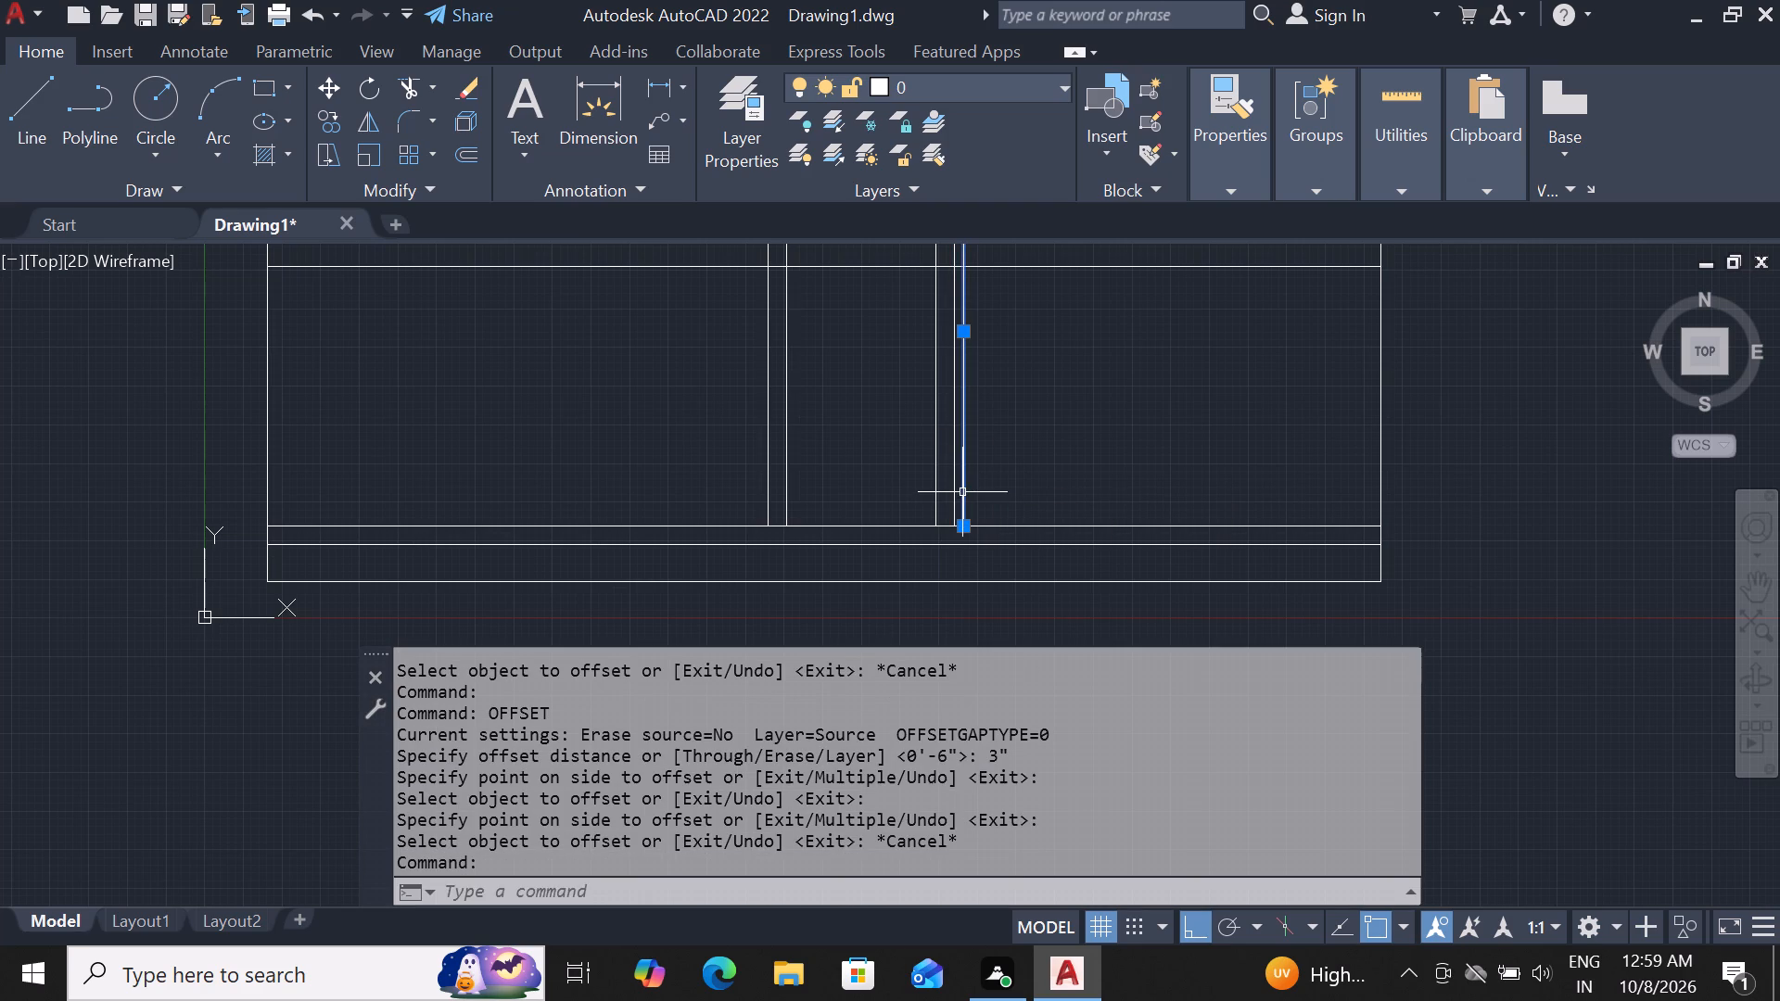
{"action": "type", "text": "of 3"}
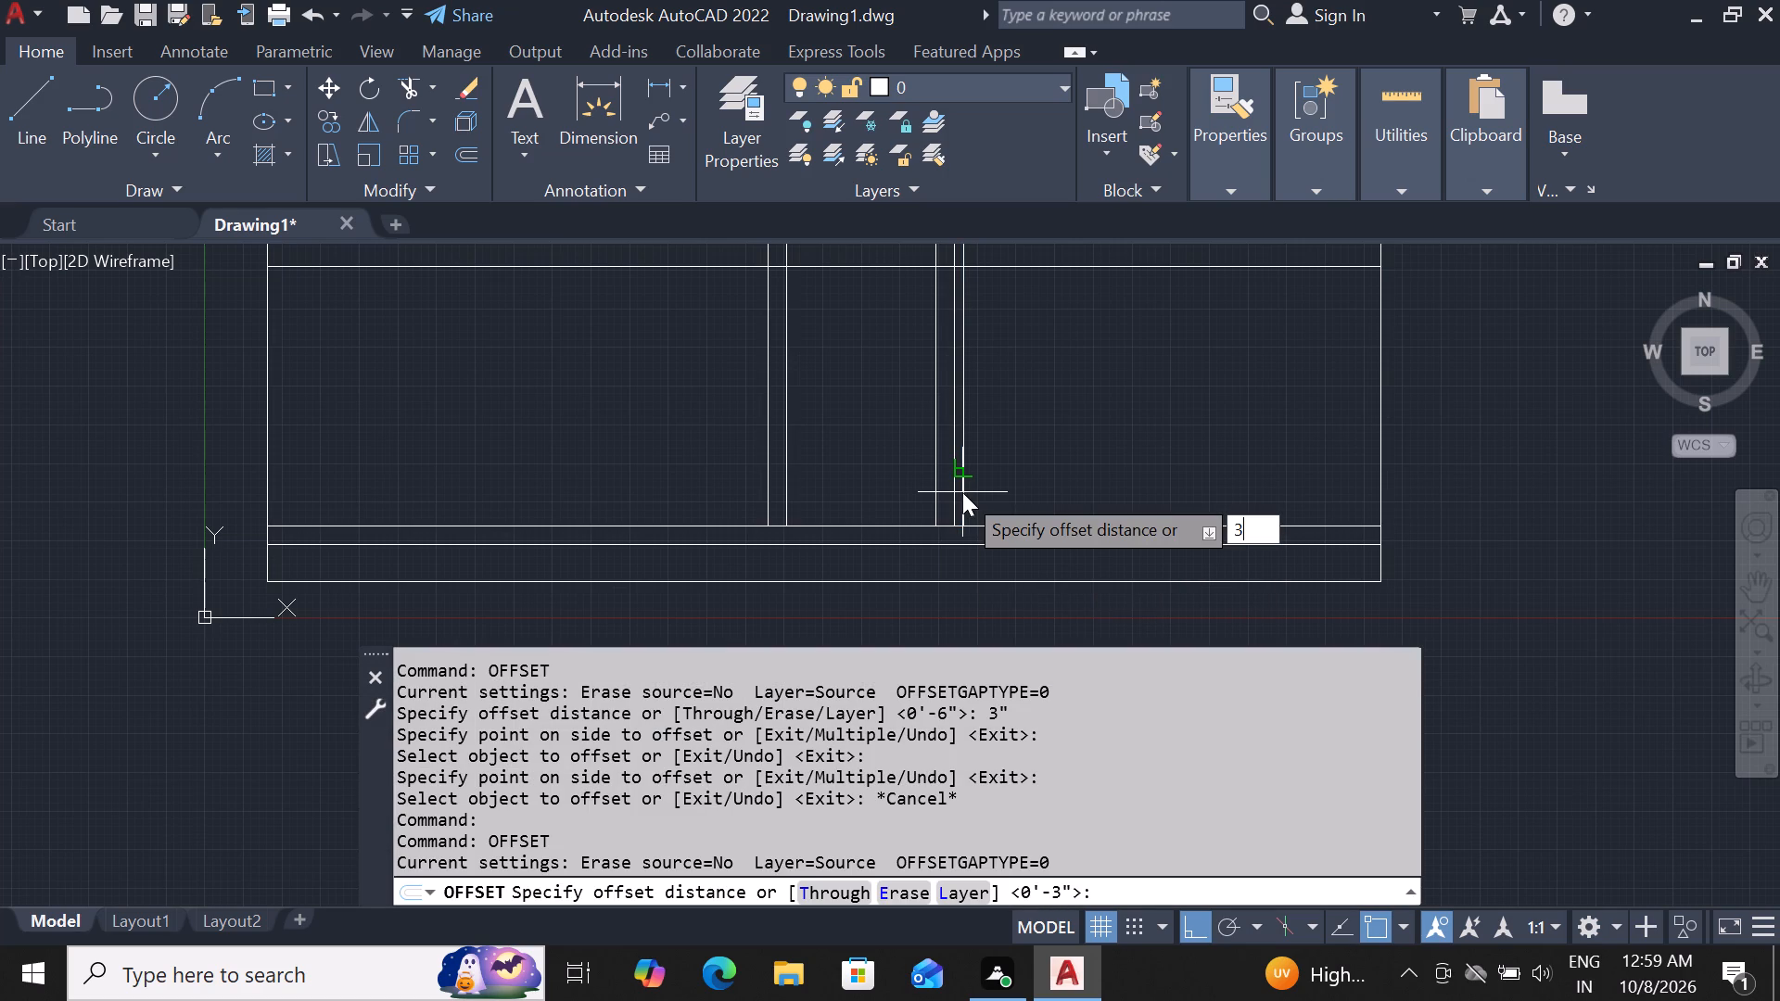
{"action": "key", "text": "apostrophe"}
{"action": "key", "text": "Return"}
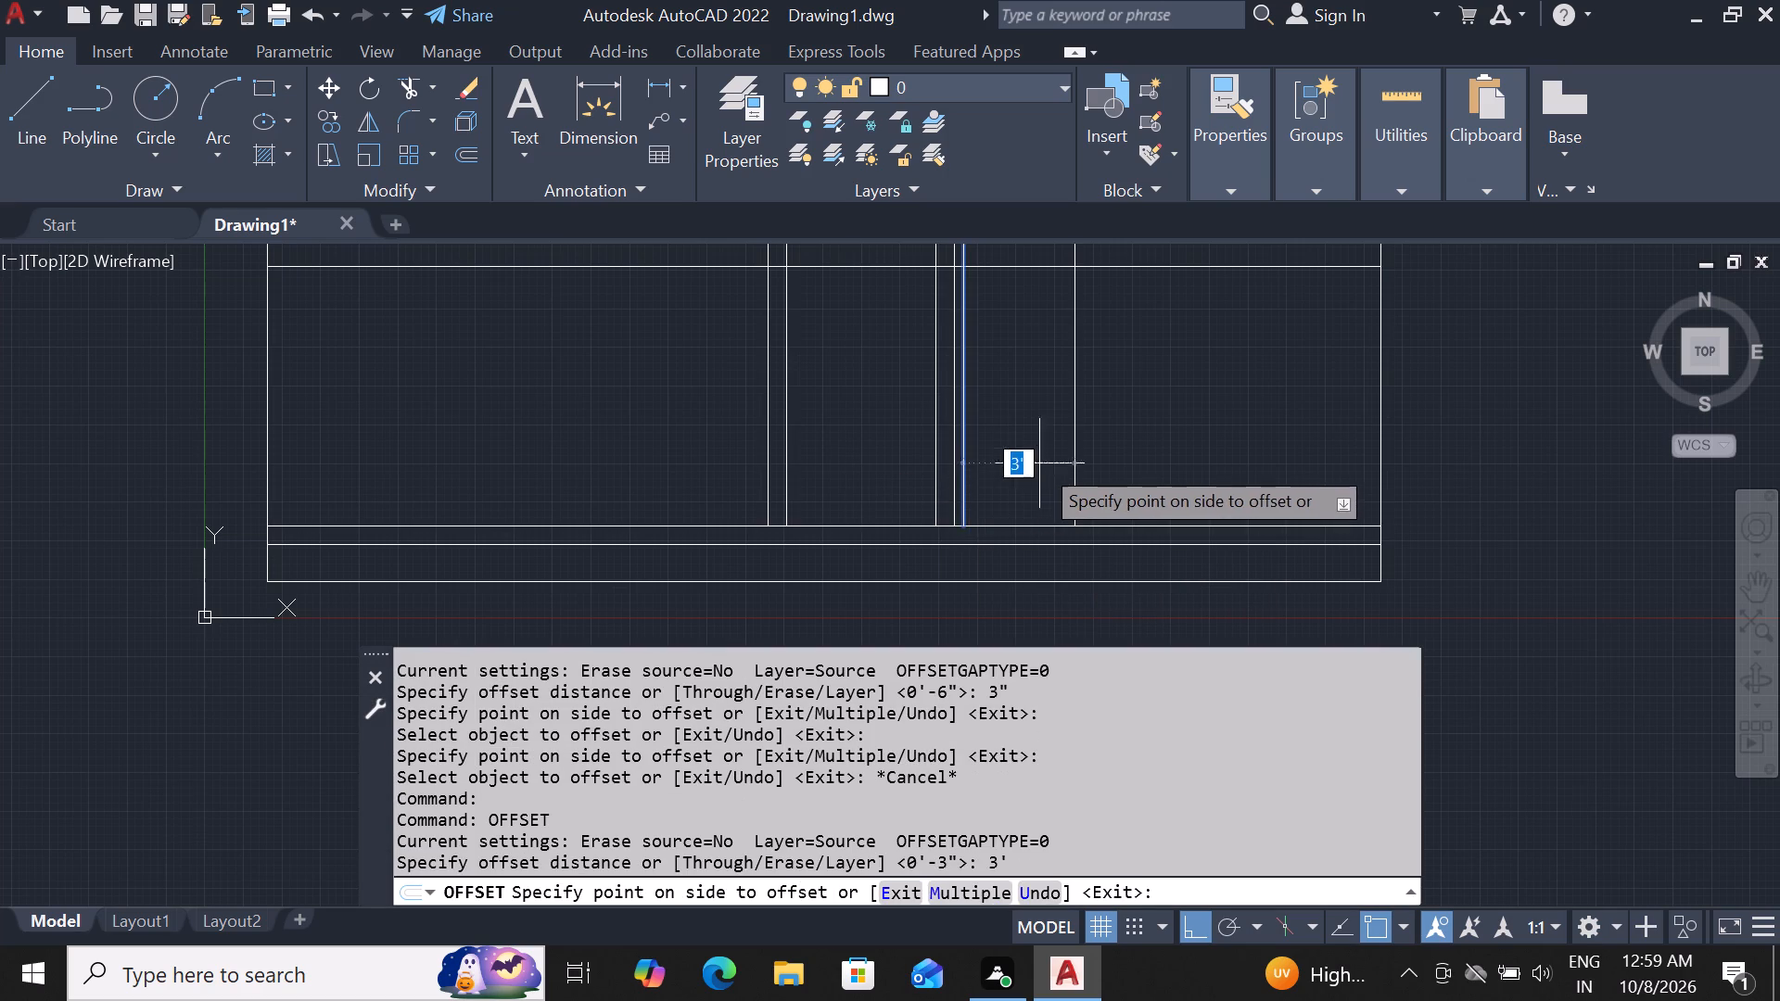
{"action": "left_click", "coordinate": [1039, 463]}
{"action": "key", "text": "Escape"}
Offset the rightmost interior vertical line another 3" to the right, forming a 3" pair.
{"action": "left_click", "coordinate": [1073, 450]}
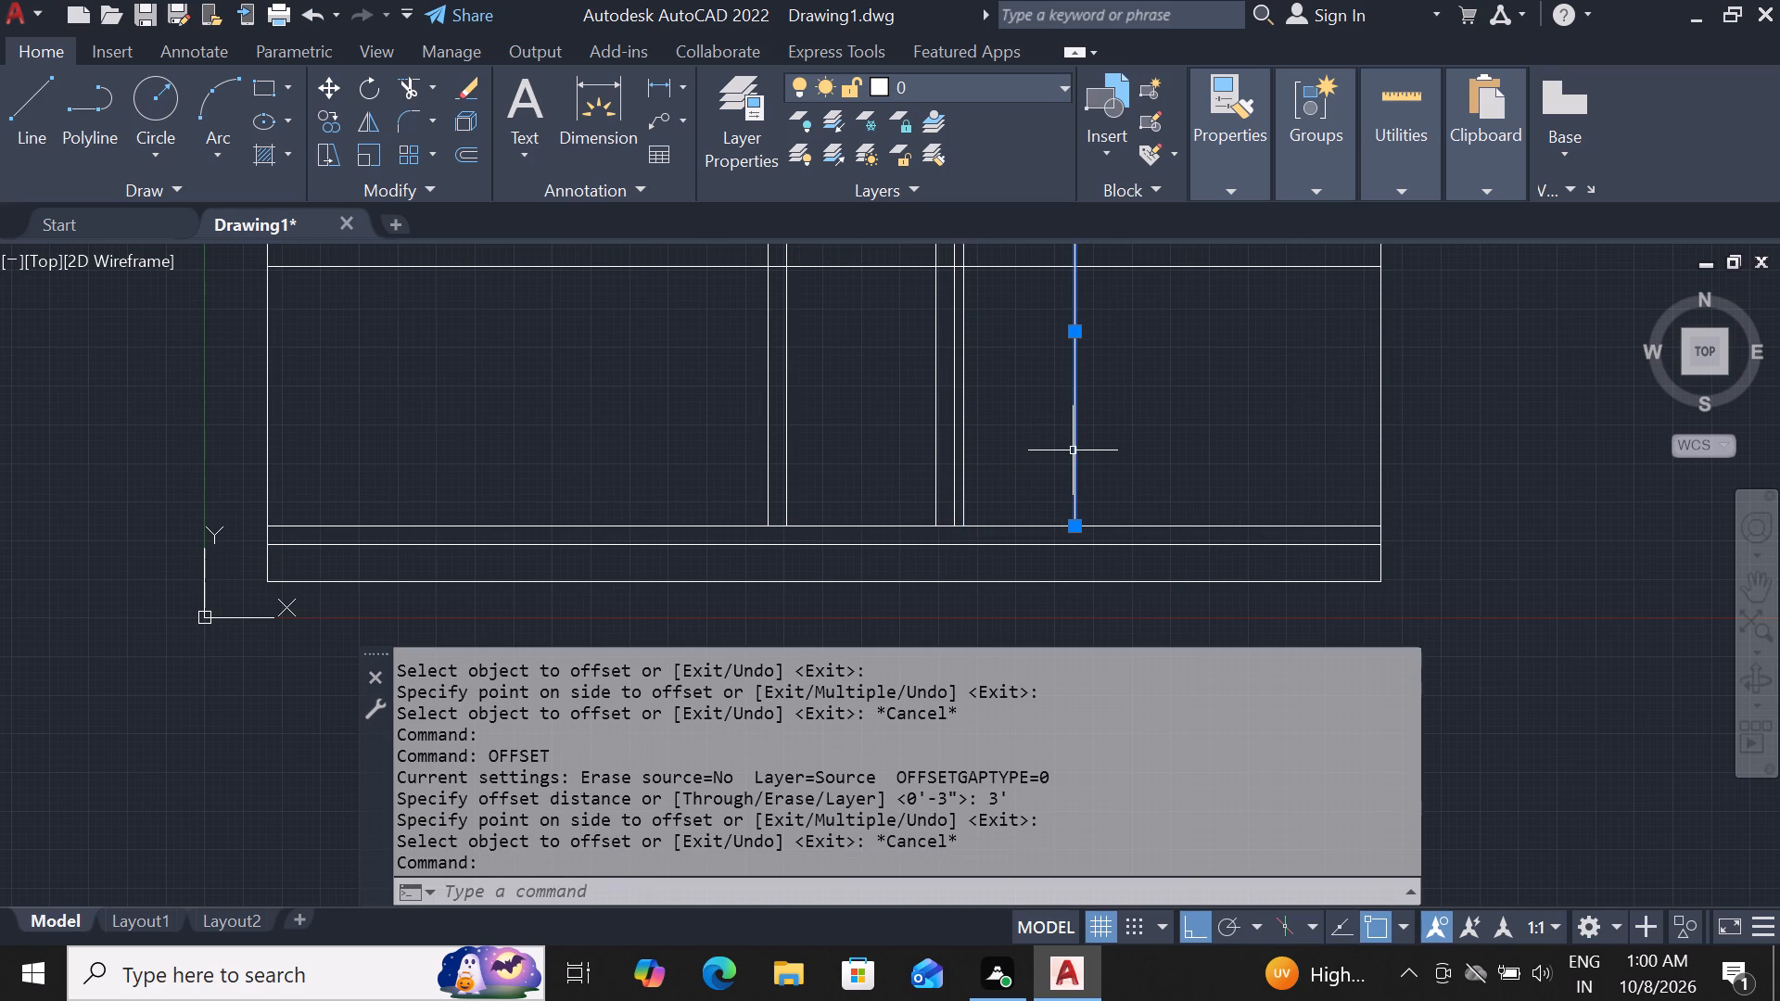
{"action": "type", "text": "of 3"}
{"action": "key", "text": "shift+quotedbl"}
{"action": "key", "text": "Return"}
{"action": "left_click", "coordinate": [1125, 425]}
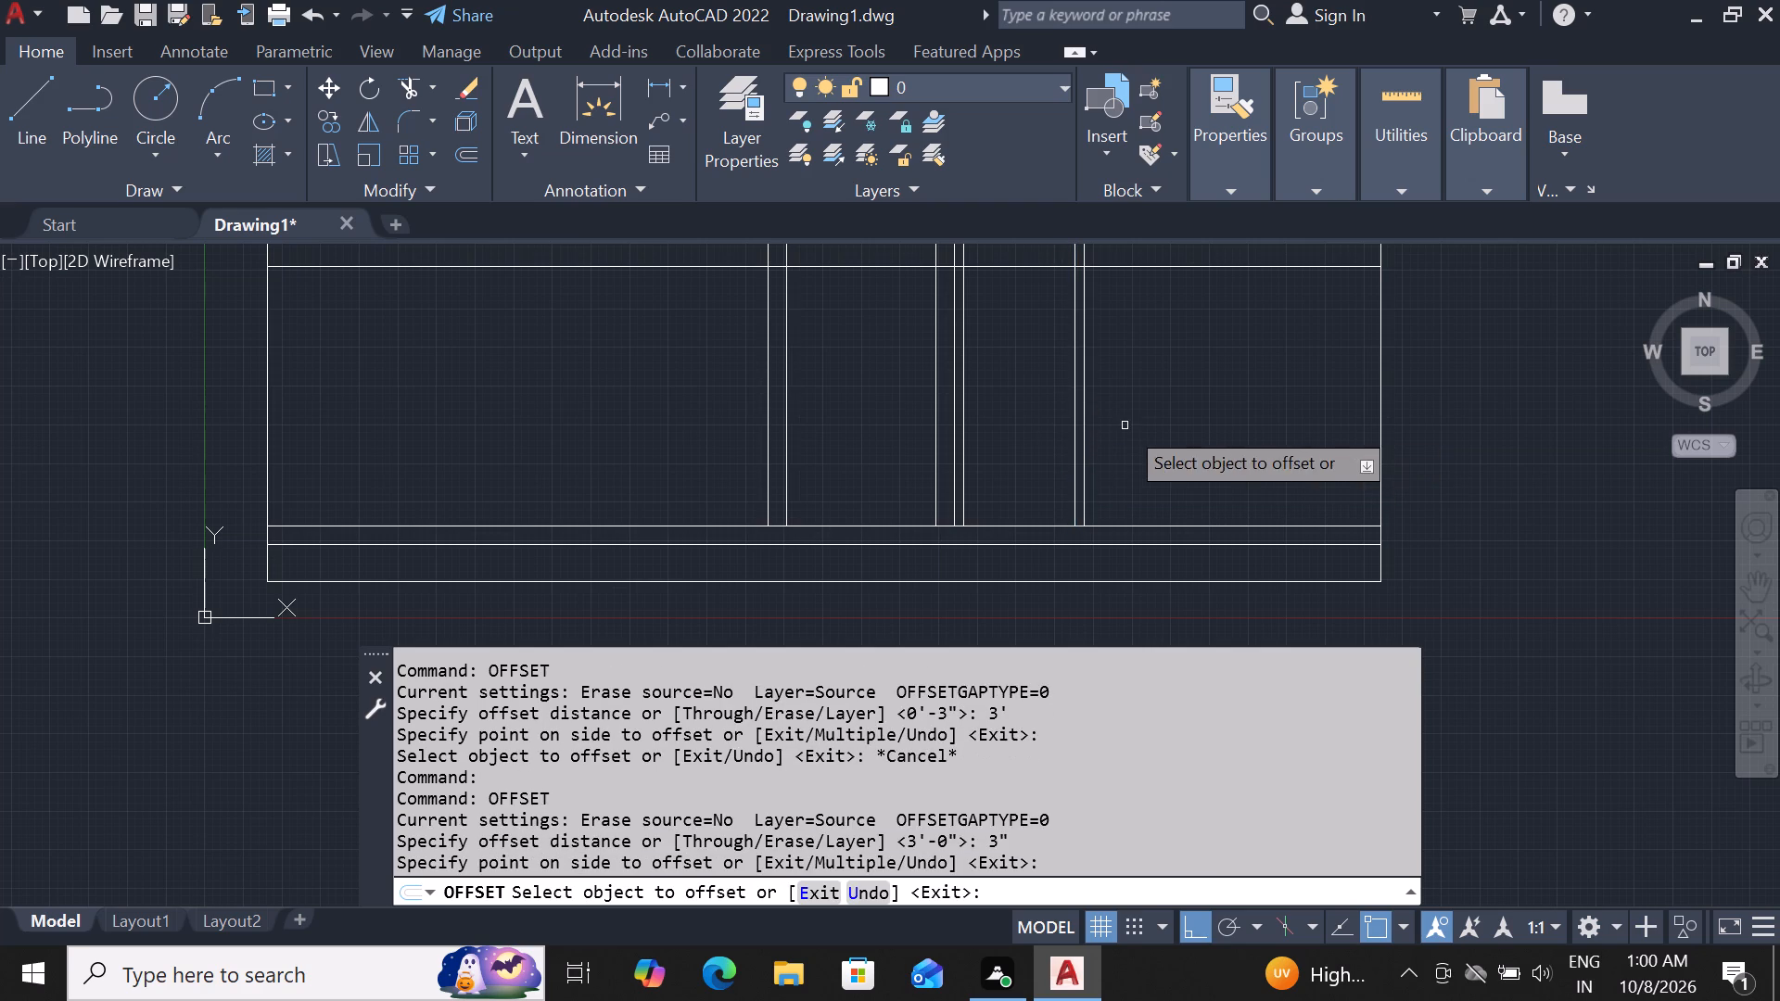
{"action": "scroll", "coordinate": [1084, 509], "scroll_direction": "down", "scroll_amount": 2}
{"action": "scroll", "coordinate": [1097, 401], "scroll_direction": "up", "scroll_amount": 1}
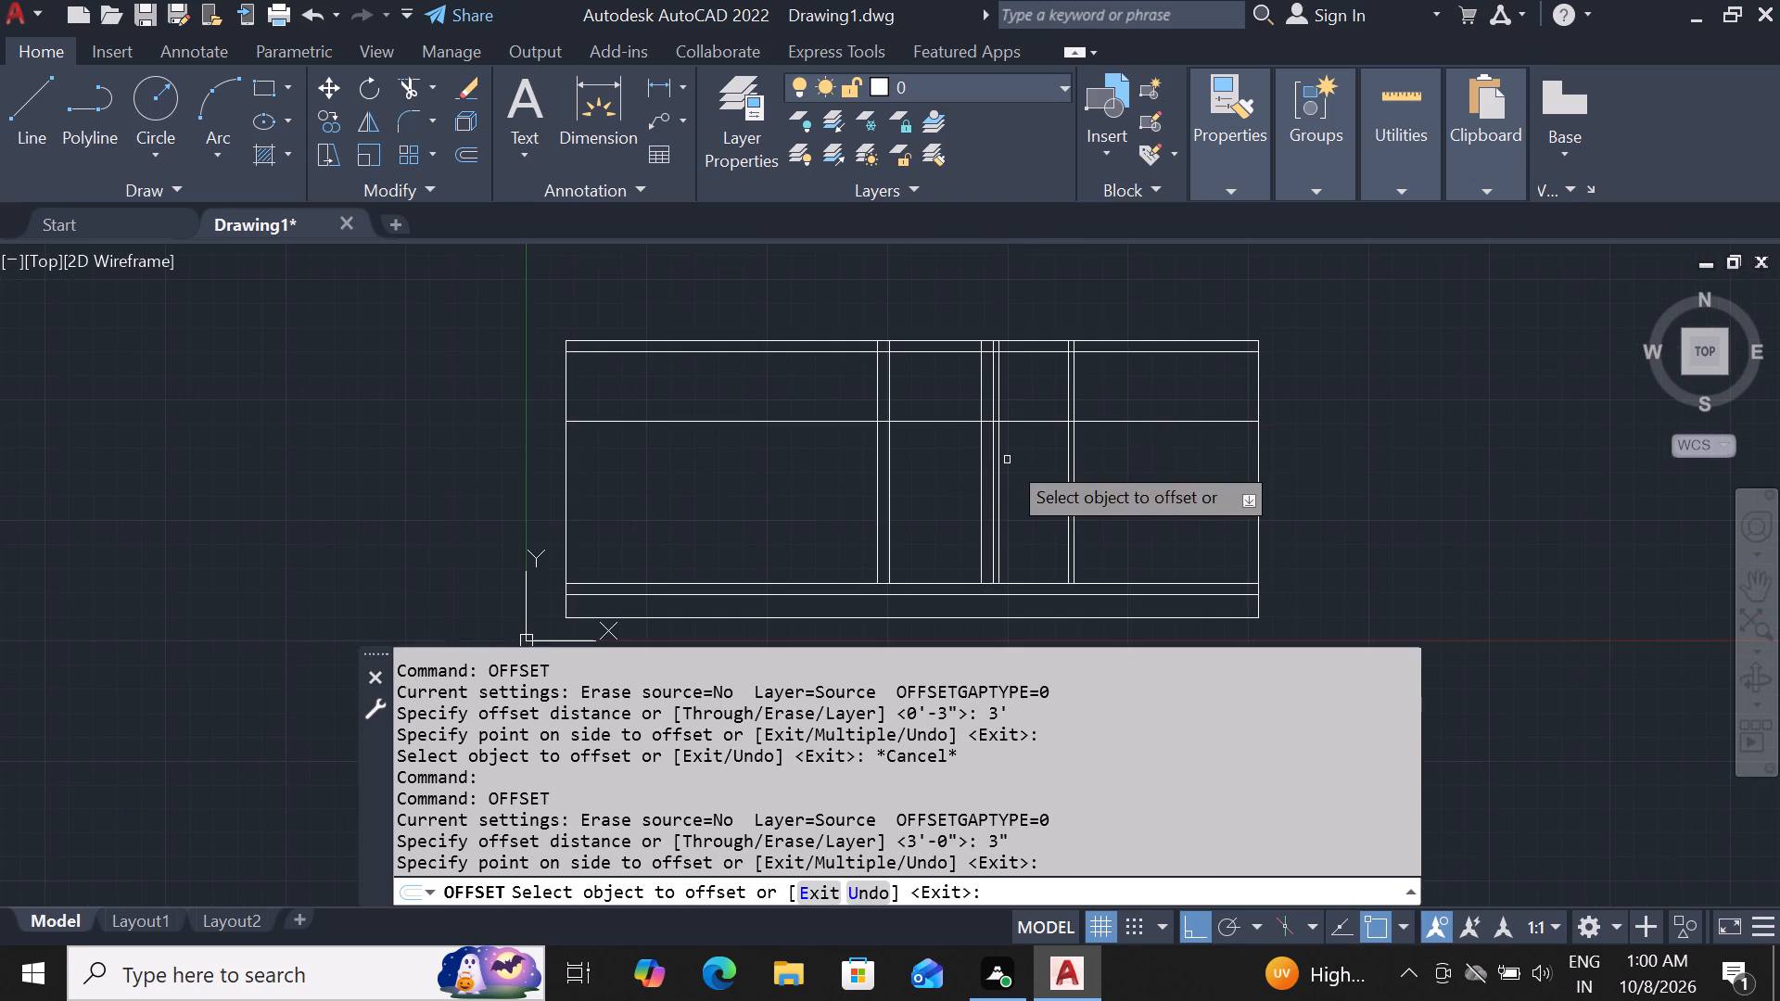
{"action": "key", "text": "Escape"}
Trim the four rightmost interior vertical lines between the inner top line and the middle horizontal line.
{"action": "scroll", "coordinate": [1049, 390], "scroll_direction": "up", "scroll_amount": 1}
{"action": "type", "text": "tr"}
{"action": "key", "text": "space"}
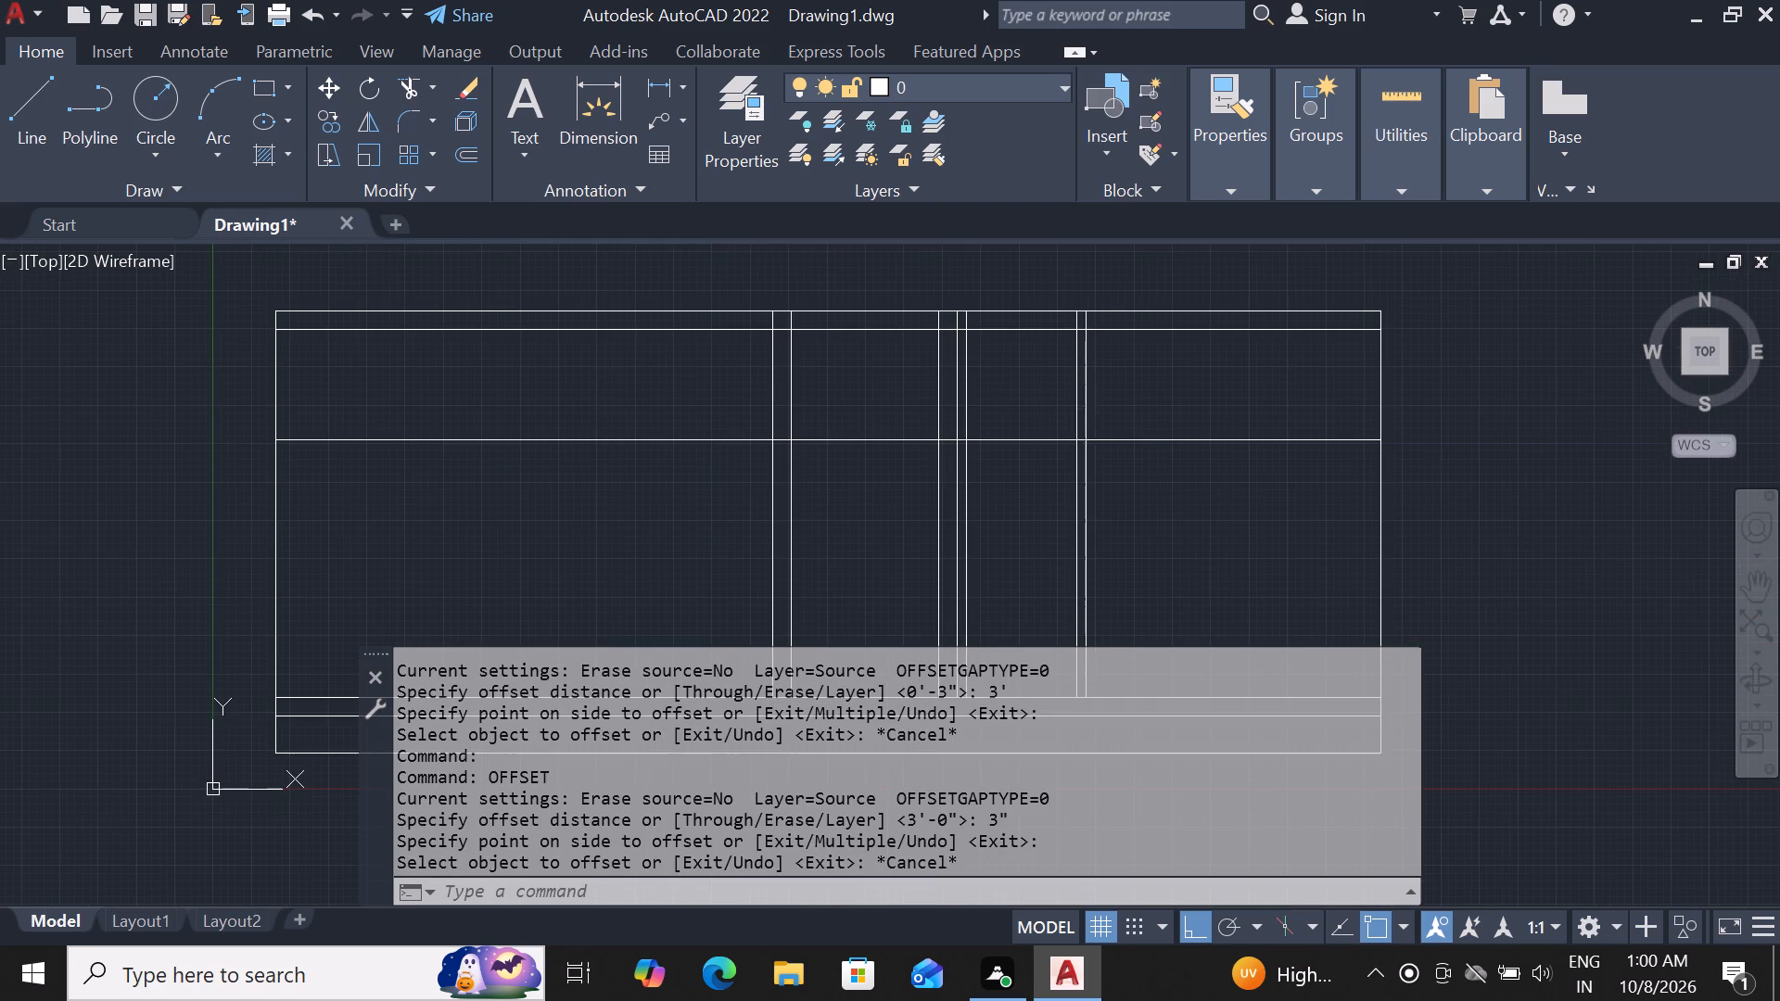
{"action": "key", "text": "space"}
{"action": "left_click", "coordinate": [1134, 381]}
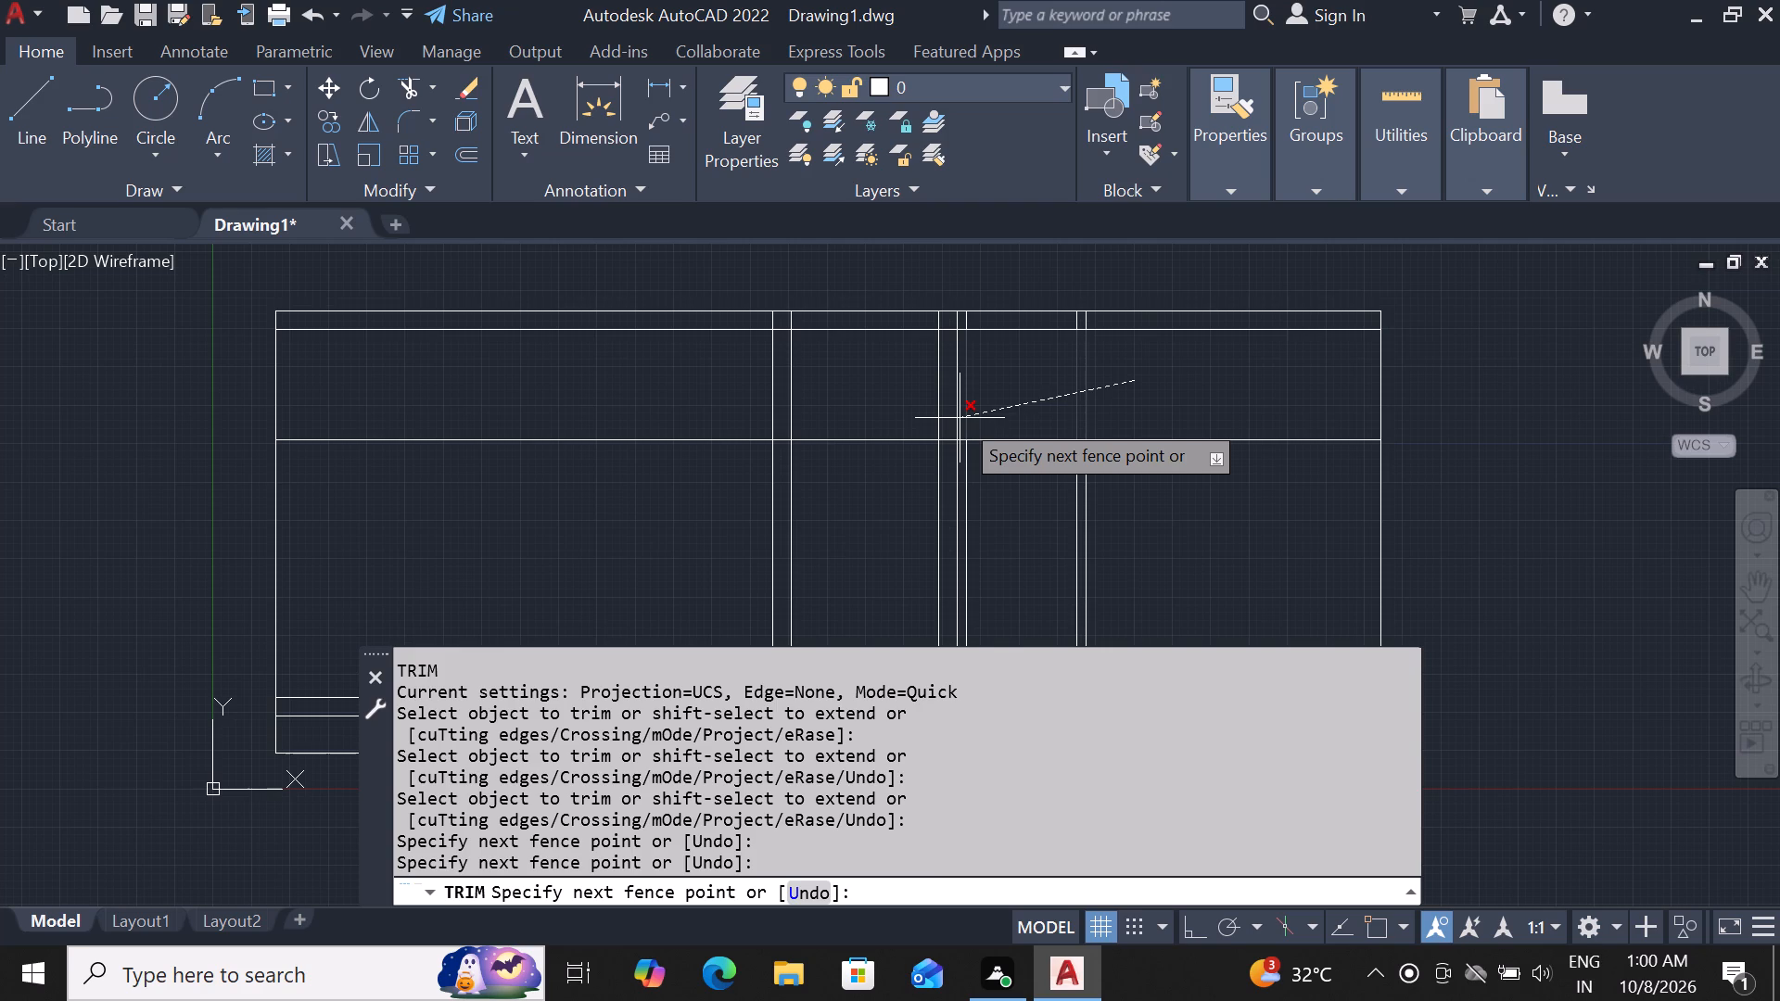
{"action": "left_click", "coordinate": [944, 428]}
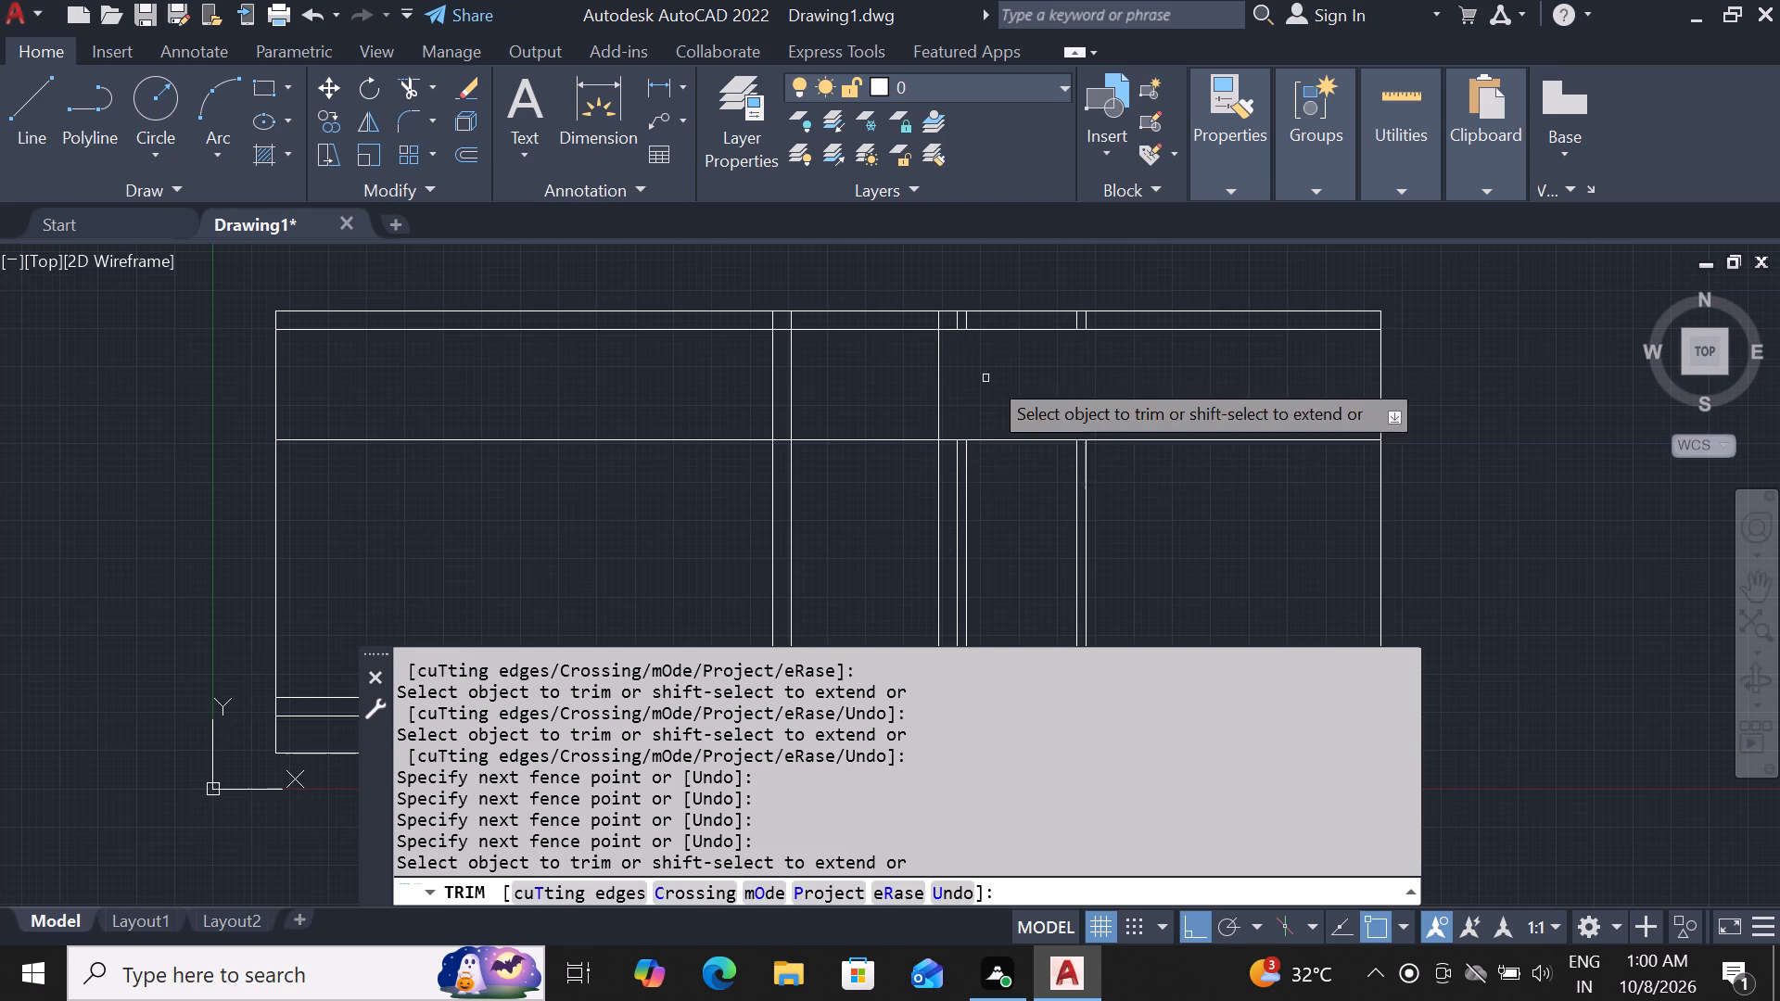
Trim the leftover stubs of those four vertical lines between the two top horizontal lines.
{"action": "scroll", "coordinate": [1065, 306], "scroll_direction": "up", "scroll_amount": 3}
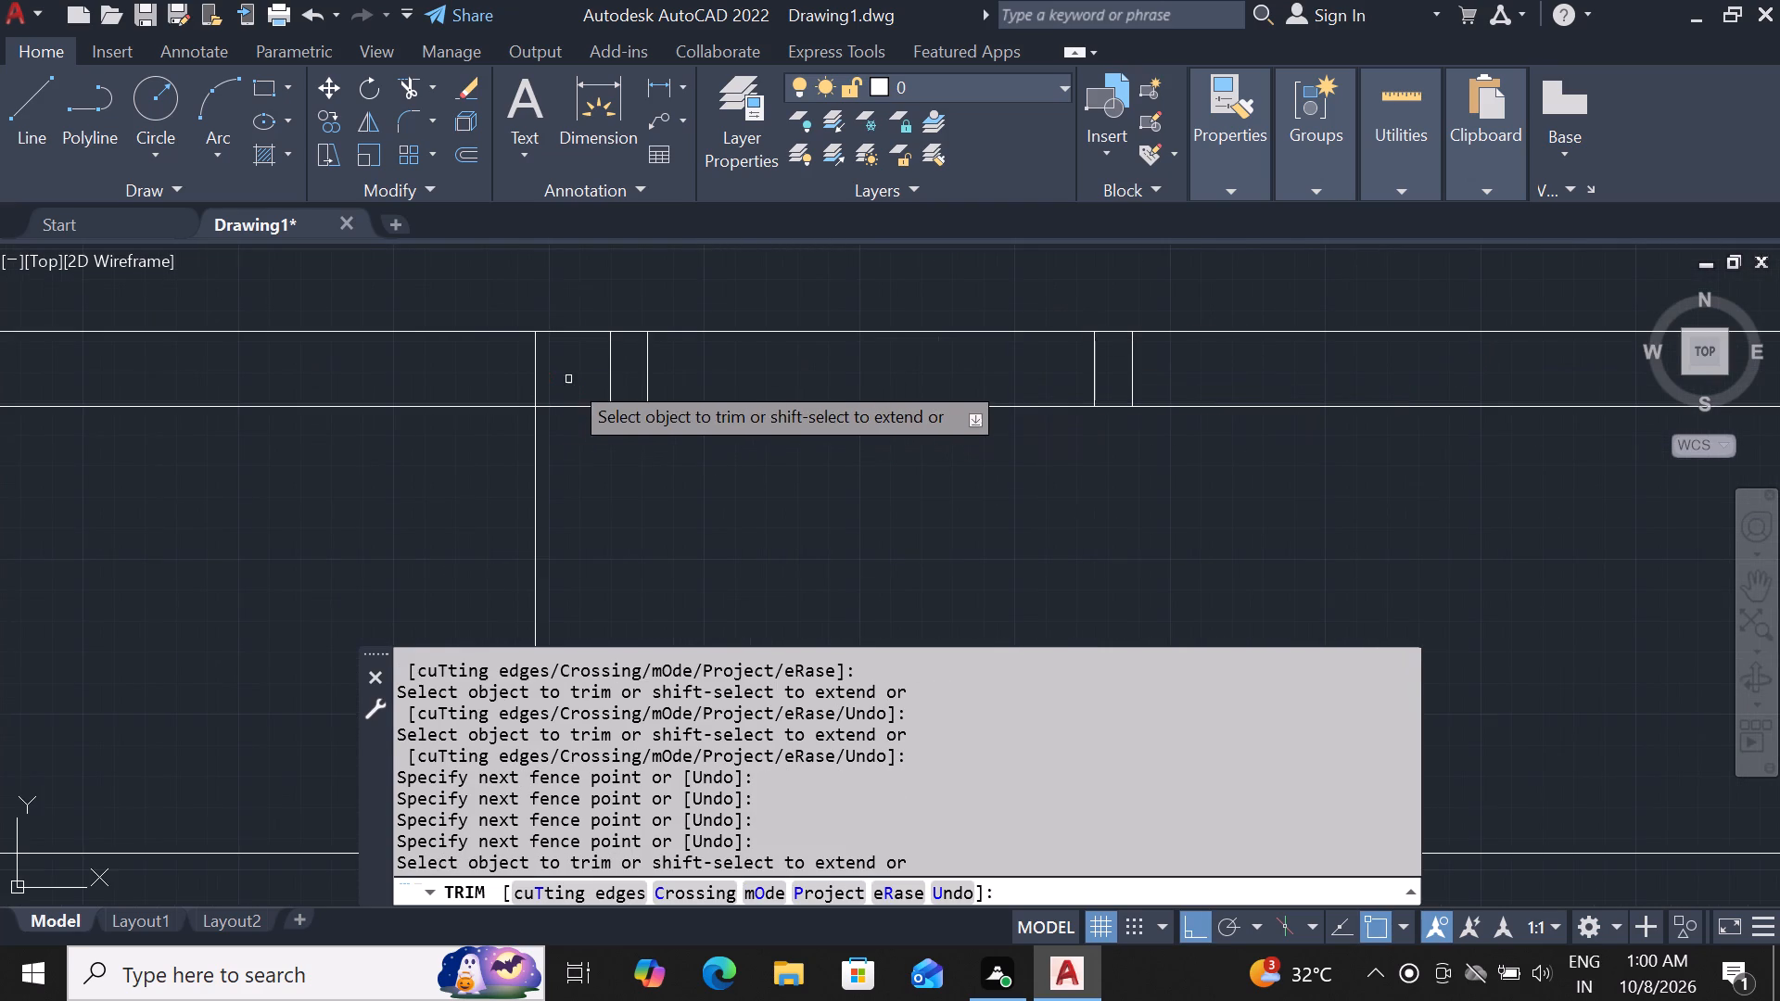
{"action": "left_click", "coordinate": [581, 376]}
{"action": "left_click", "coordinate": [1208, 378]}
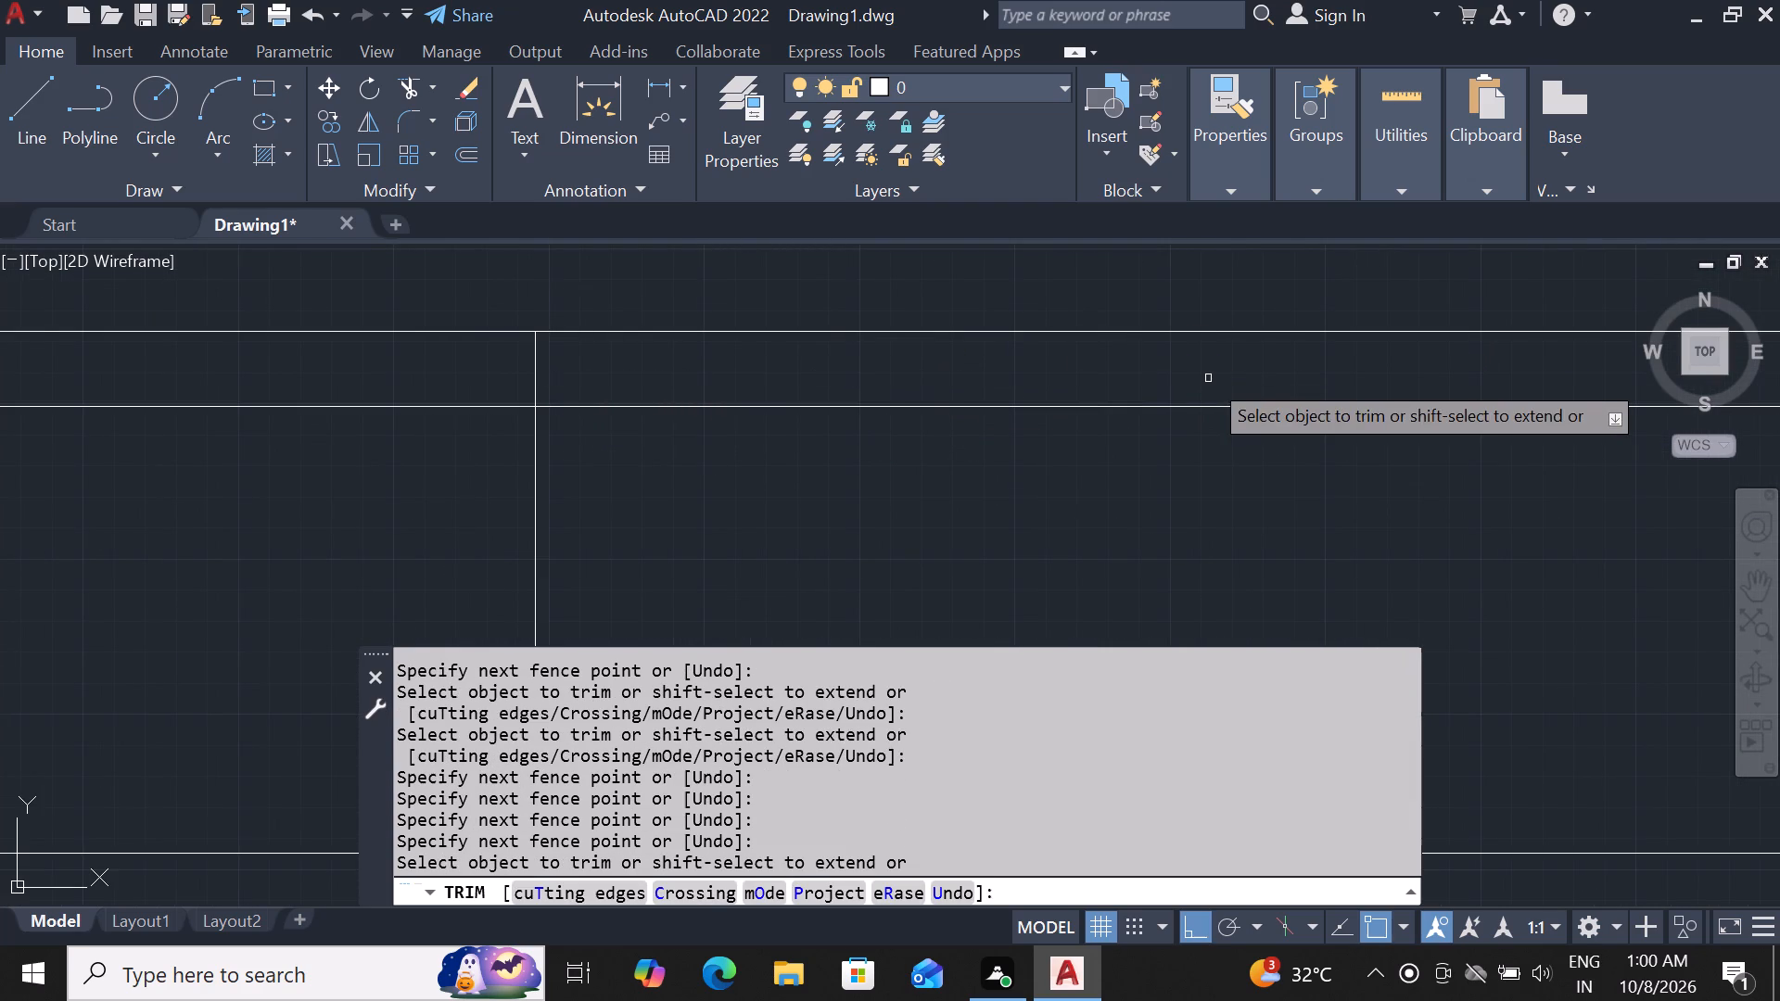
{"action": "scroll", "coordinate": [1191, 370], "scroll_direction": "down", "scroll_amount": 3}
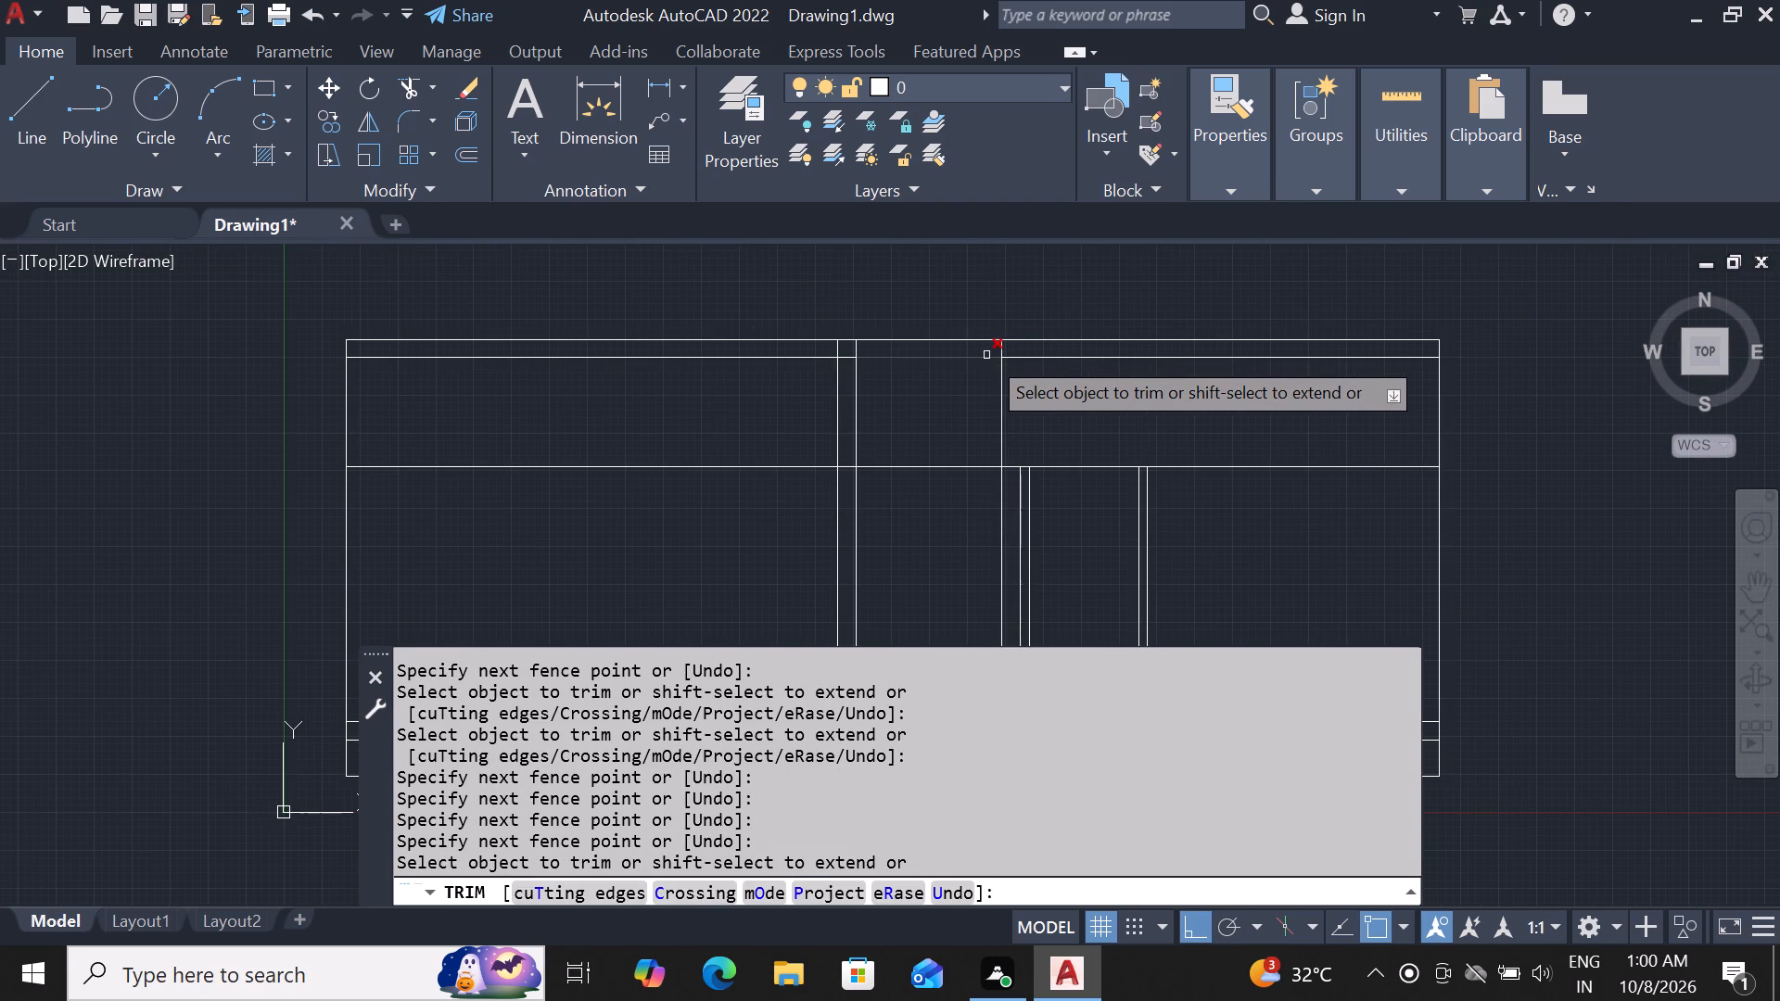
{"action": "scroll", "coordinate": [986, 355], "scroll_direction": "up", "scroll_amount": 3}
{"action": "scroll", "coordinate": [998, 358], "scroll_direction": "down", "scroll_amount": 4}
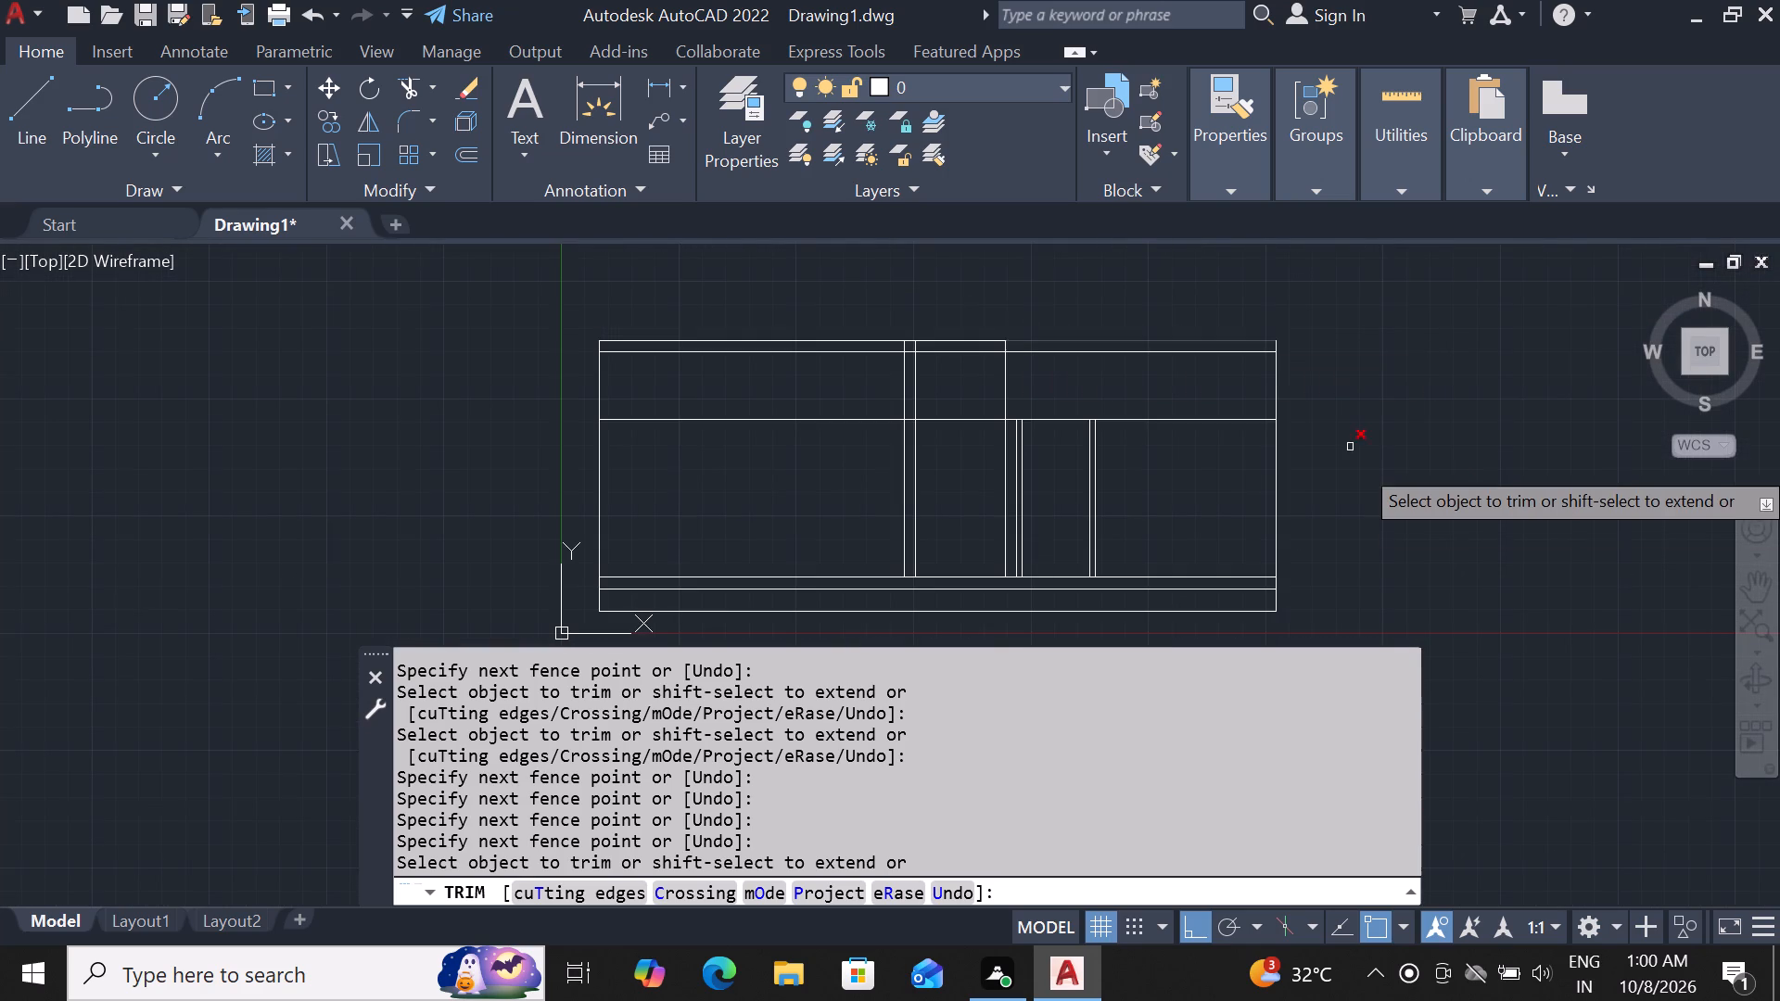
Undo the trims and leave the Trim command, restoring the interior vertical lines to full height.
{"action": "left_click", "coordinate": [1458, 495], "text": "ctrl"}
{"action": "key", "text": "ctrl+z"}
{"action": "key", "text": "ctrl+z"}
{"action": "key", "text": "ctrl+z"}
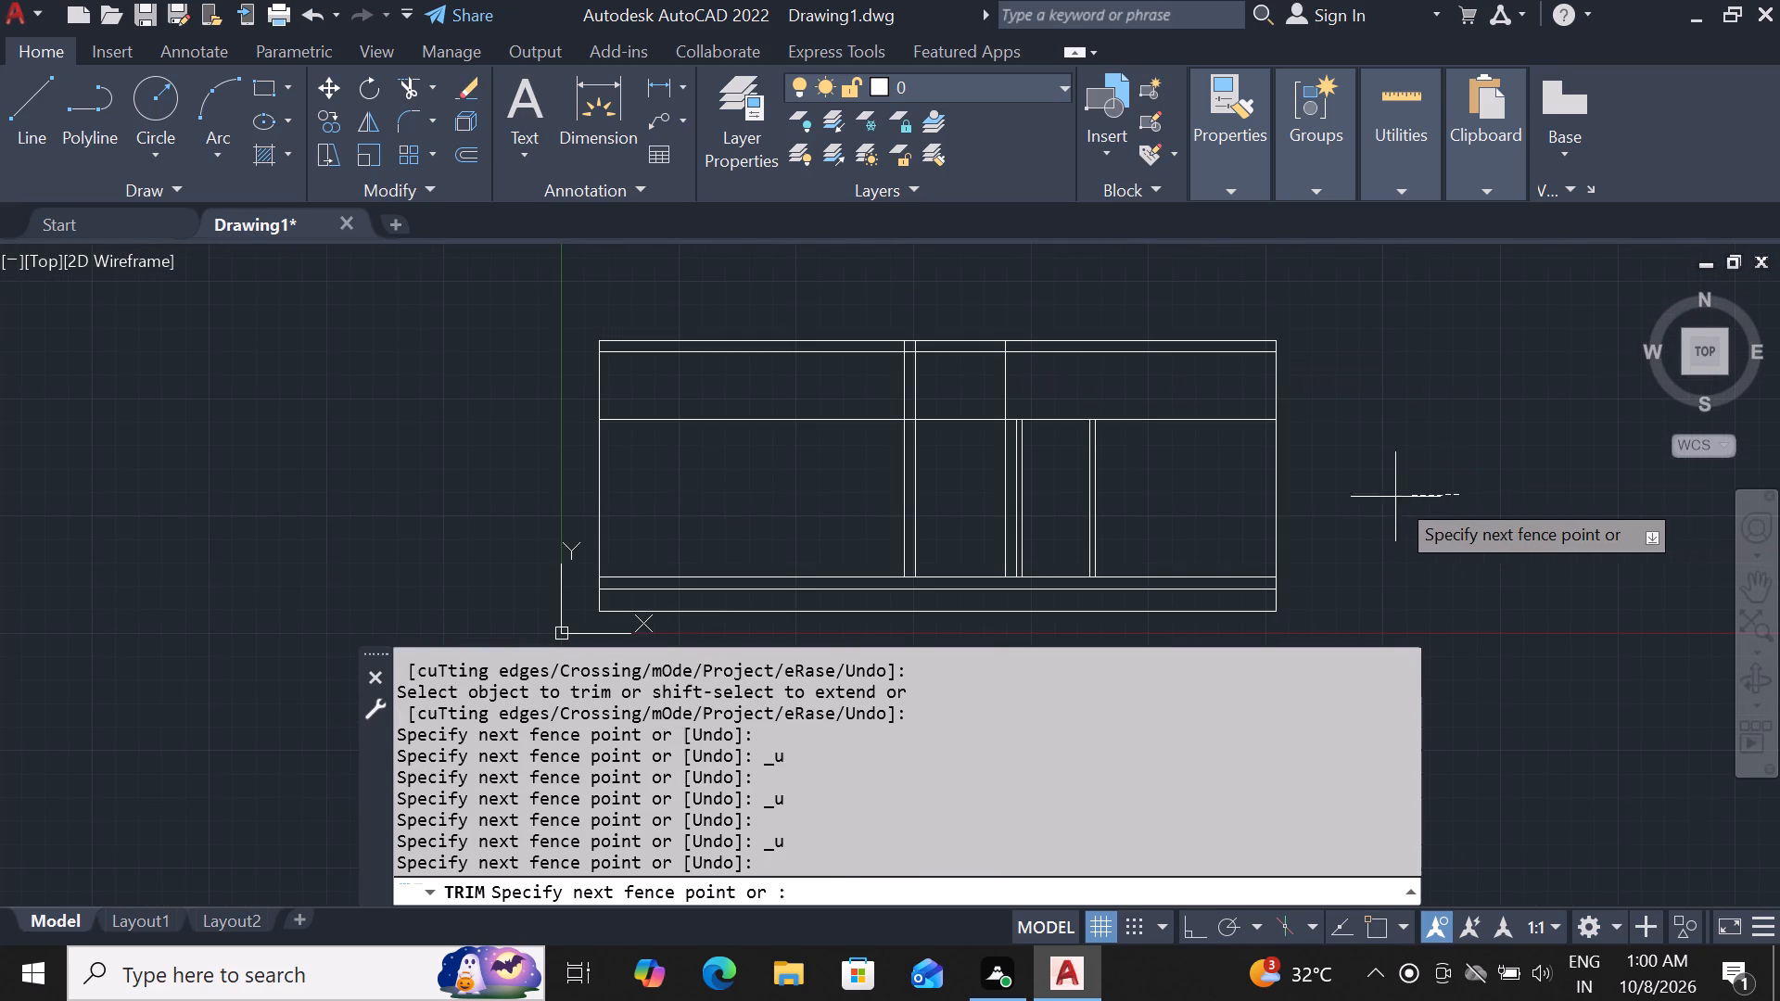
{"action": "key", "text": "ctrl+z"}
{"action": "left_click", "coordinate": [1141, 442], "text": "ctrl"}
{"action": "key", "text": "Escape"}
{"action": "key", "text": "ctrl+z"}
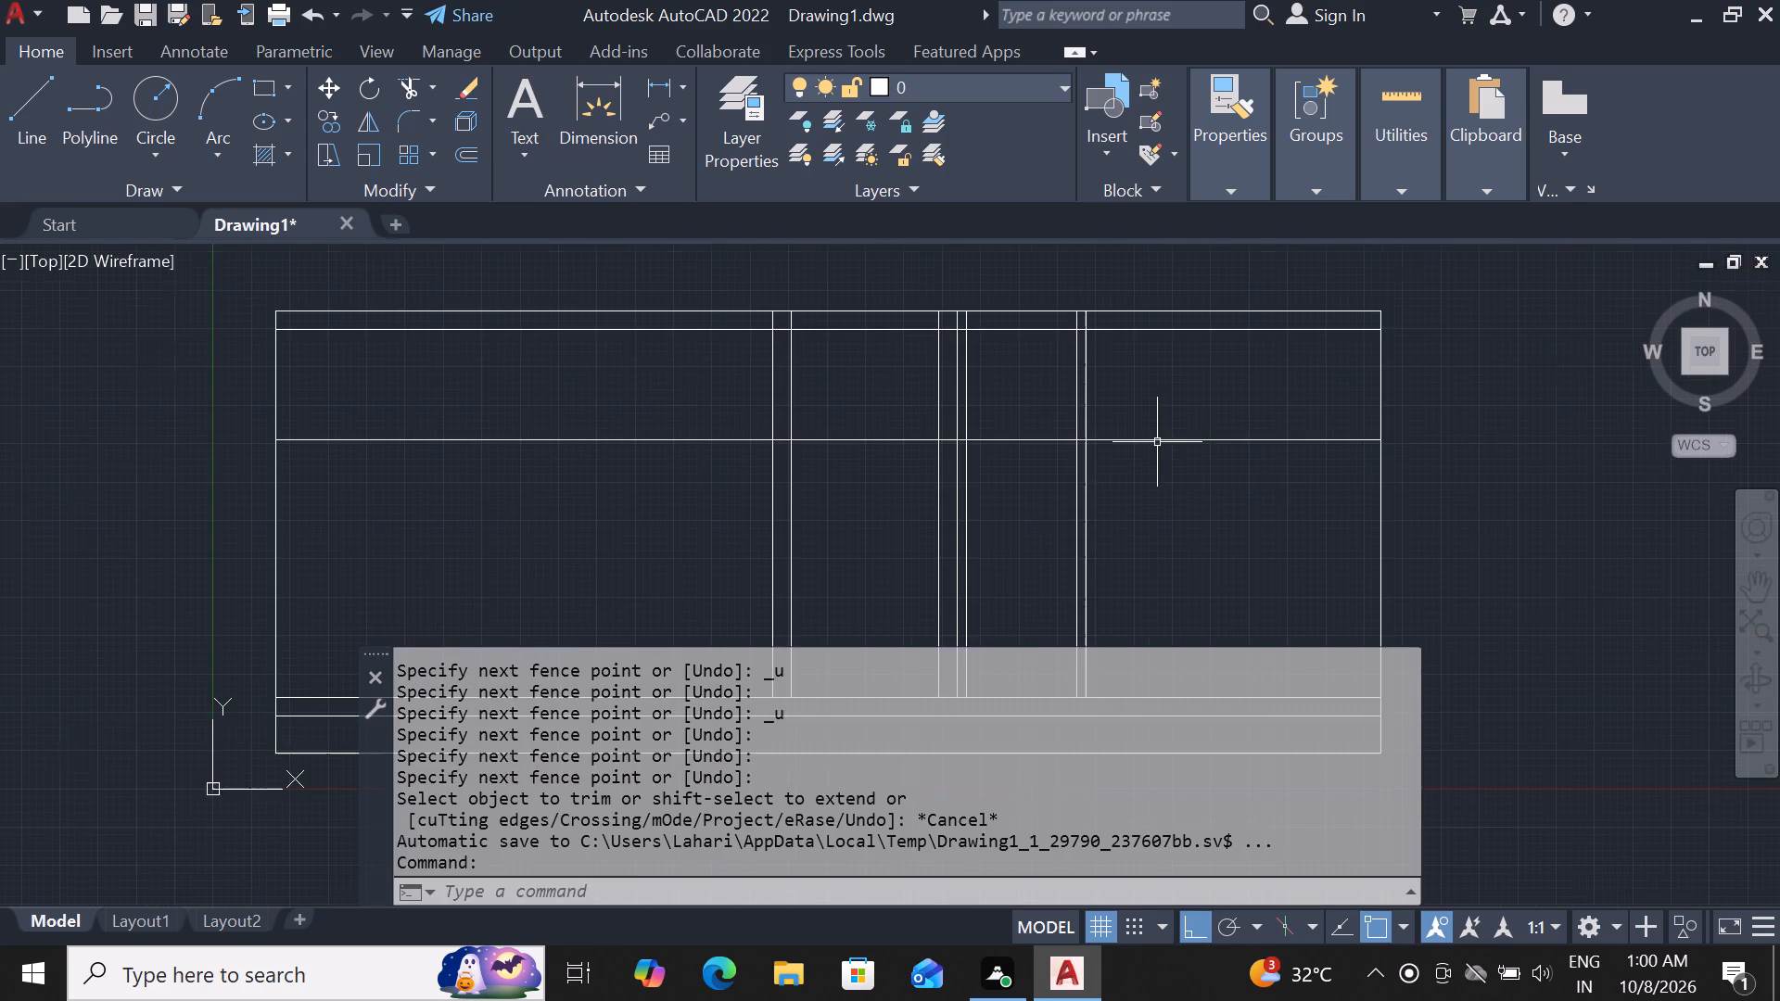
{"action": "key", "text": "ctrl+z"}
Trim the three rightmost interior vertical lines between the two top horizontal lines.
{"action": "scroll", "coordinate": [1104, 354], "scroll_direction": "up", "scroll_amount": 2}
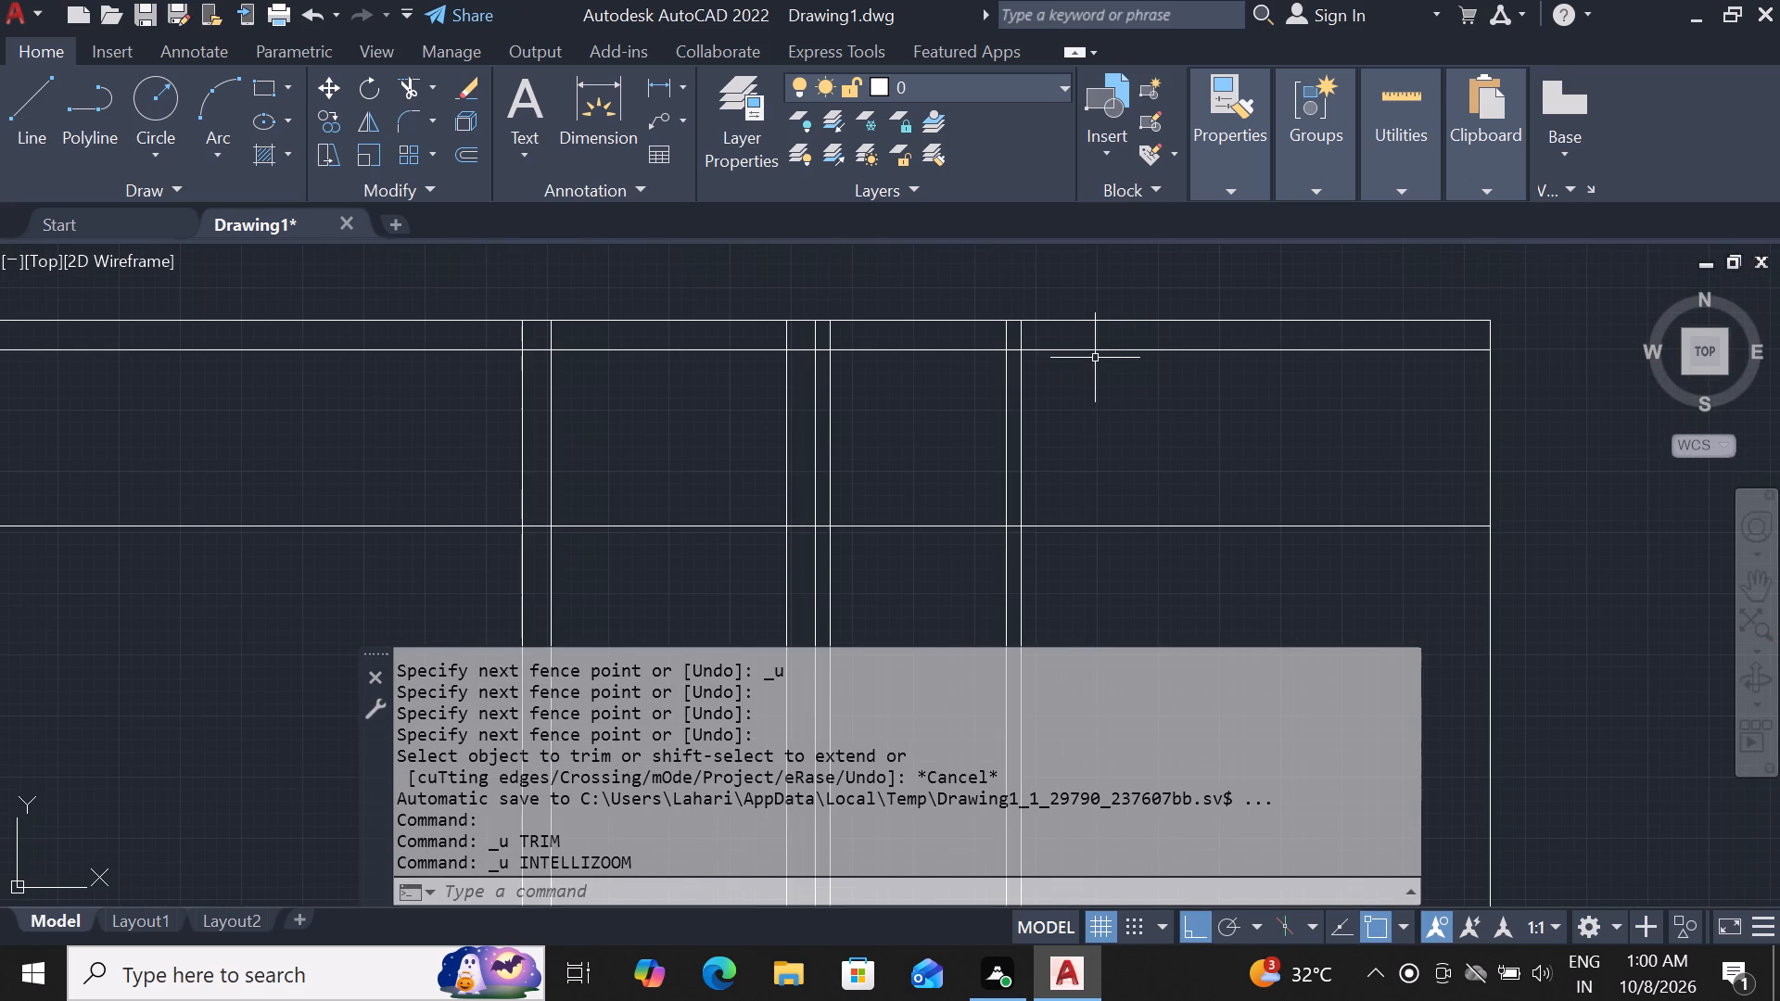
{"action": "key", "text": "t"}
{"action": "type", "text": "r"}
{"action": "key", "text": "space"}
{"action": "key", "text": "space"}
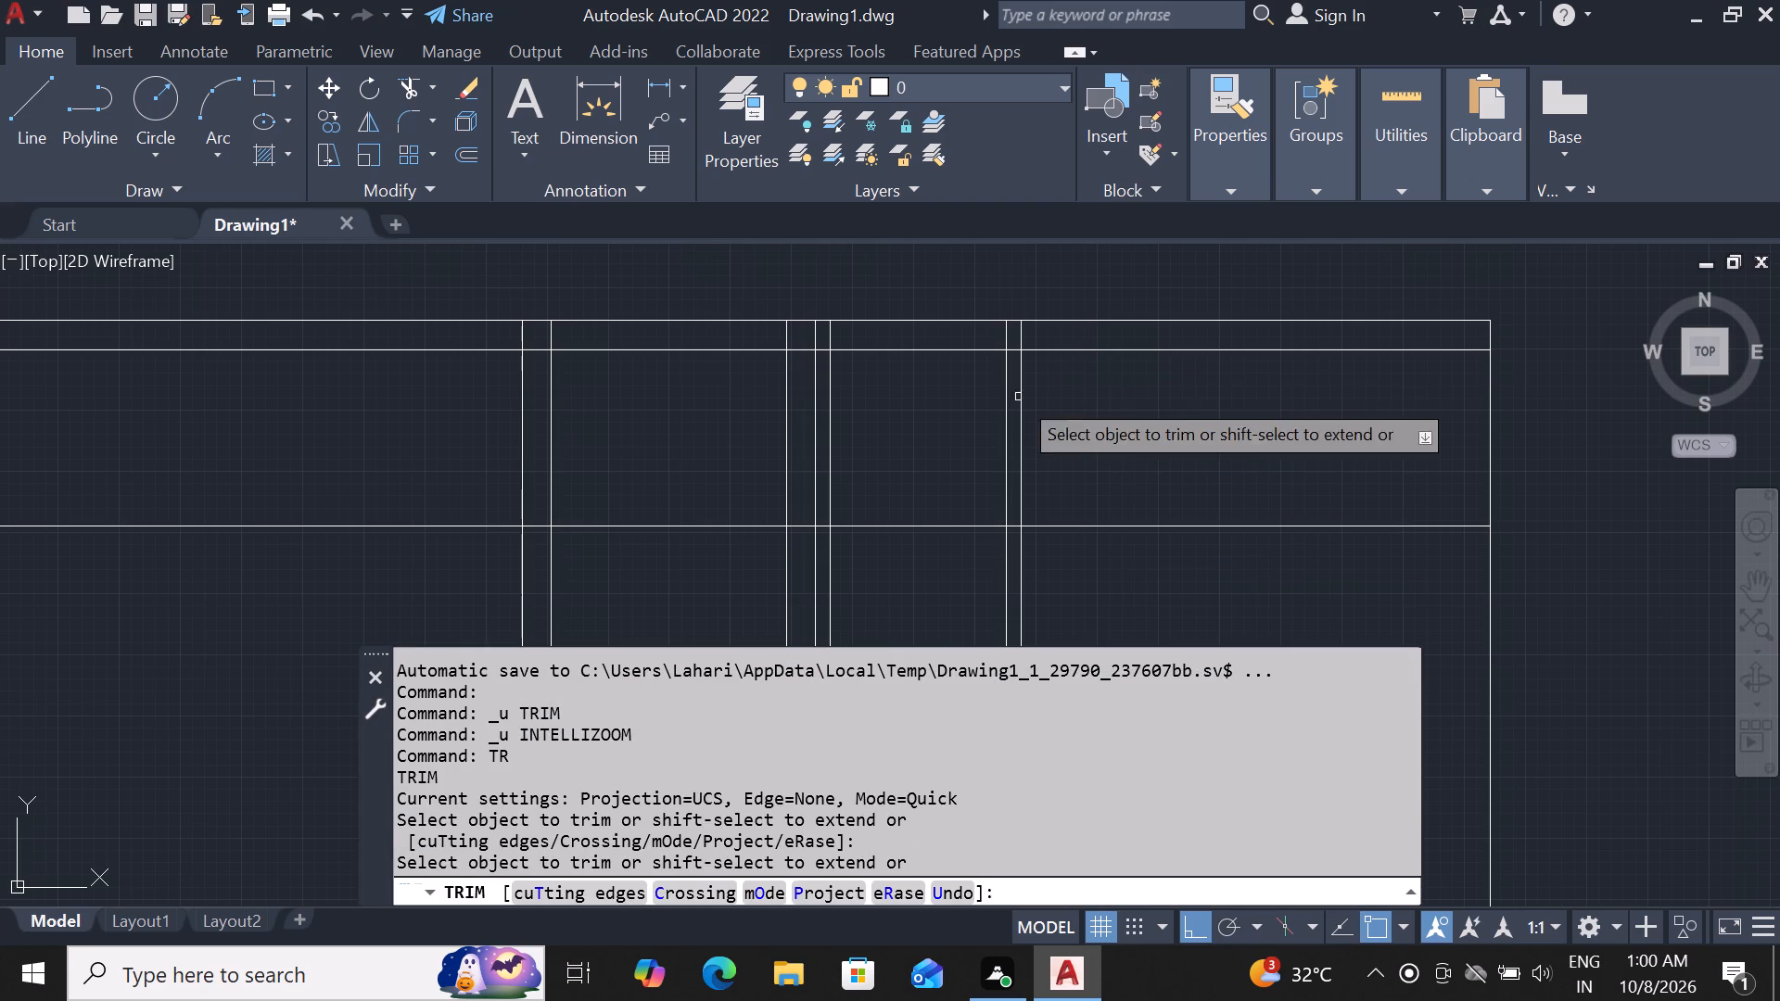
{"action": "scroll", "coordinate": [929, 389], "scroll_direction": "down", "scroll_amount": 2}
{"action": "scroll", "coordinate": [914, 379], "scroll_direction": "up", "scroll_amount": 3}
{"action": "scroll", "coordinate": [807, 347], "scroll_direction": "up", "scroll_amount": 2}
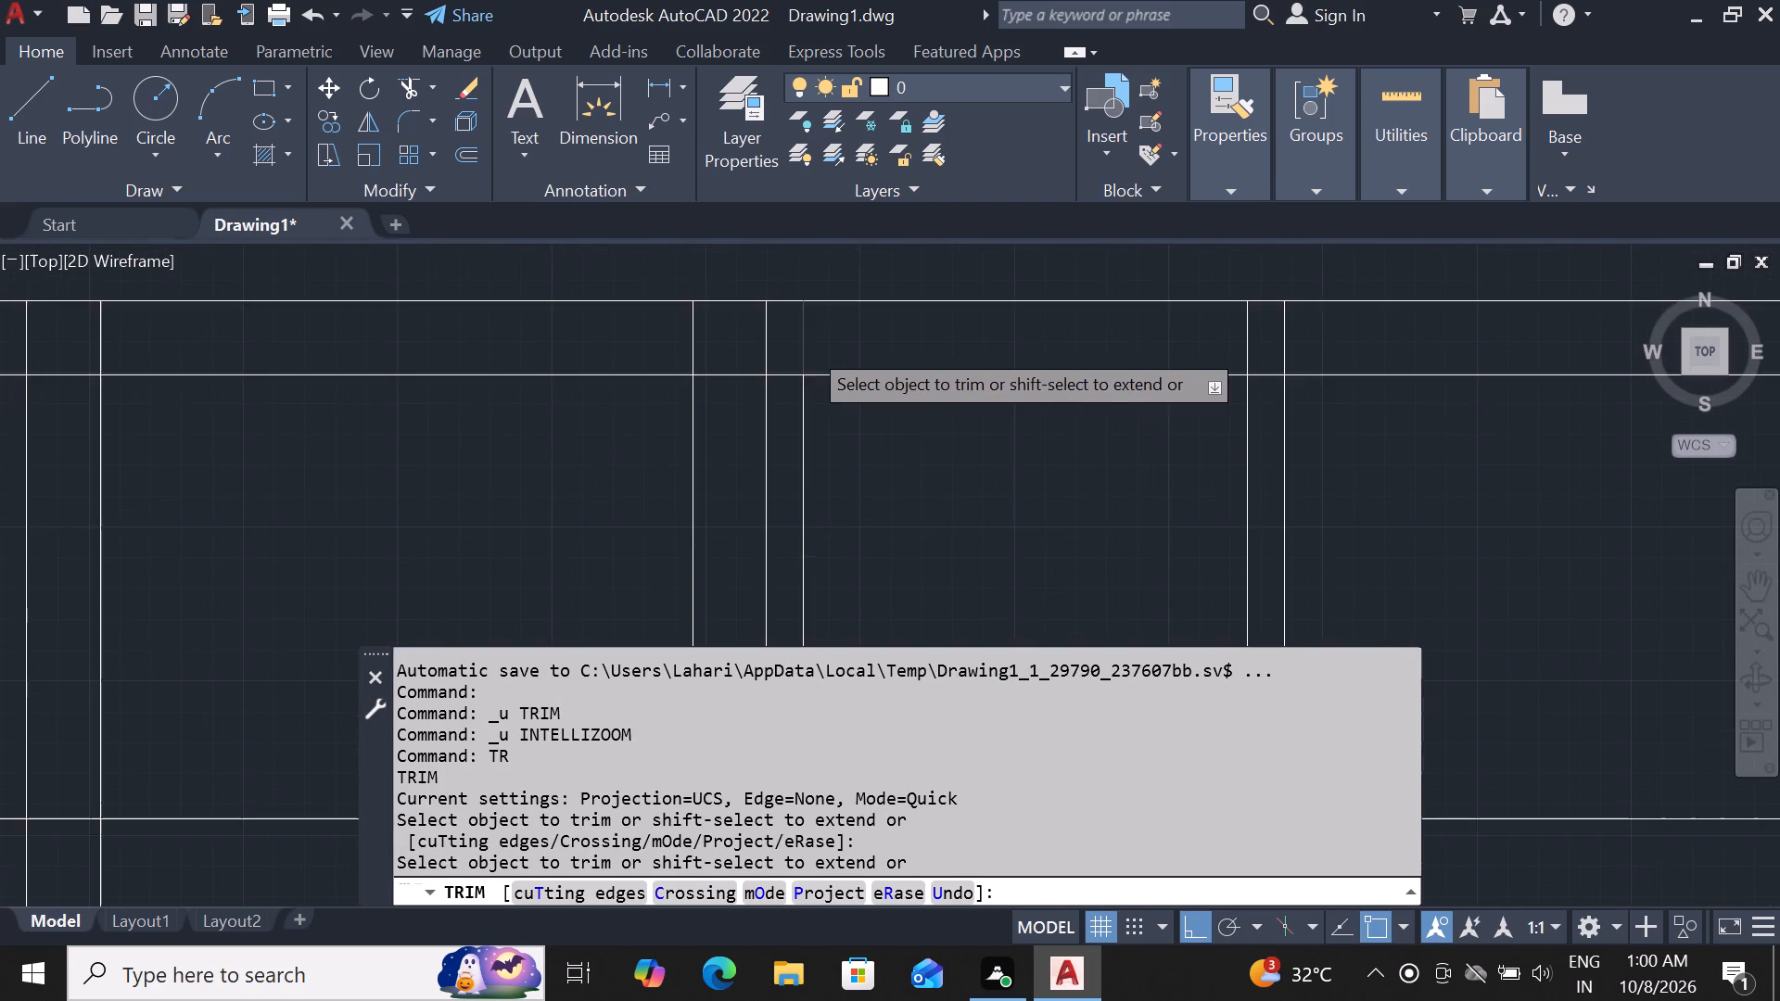
{"action": "left_click", "coordinate": [778, 356]}
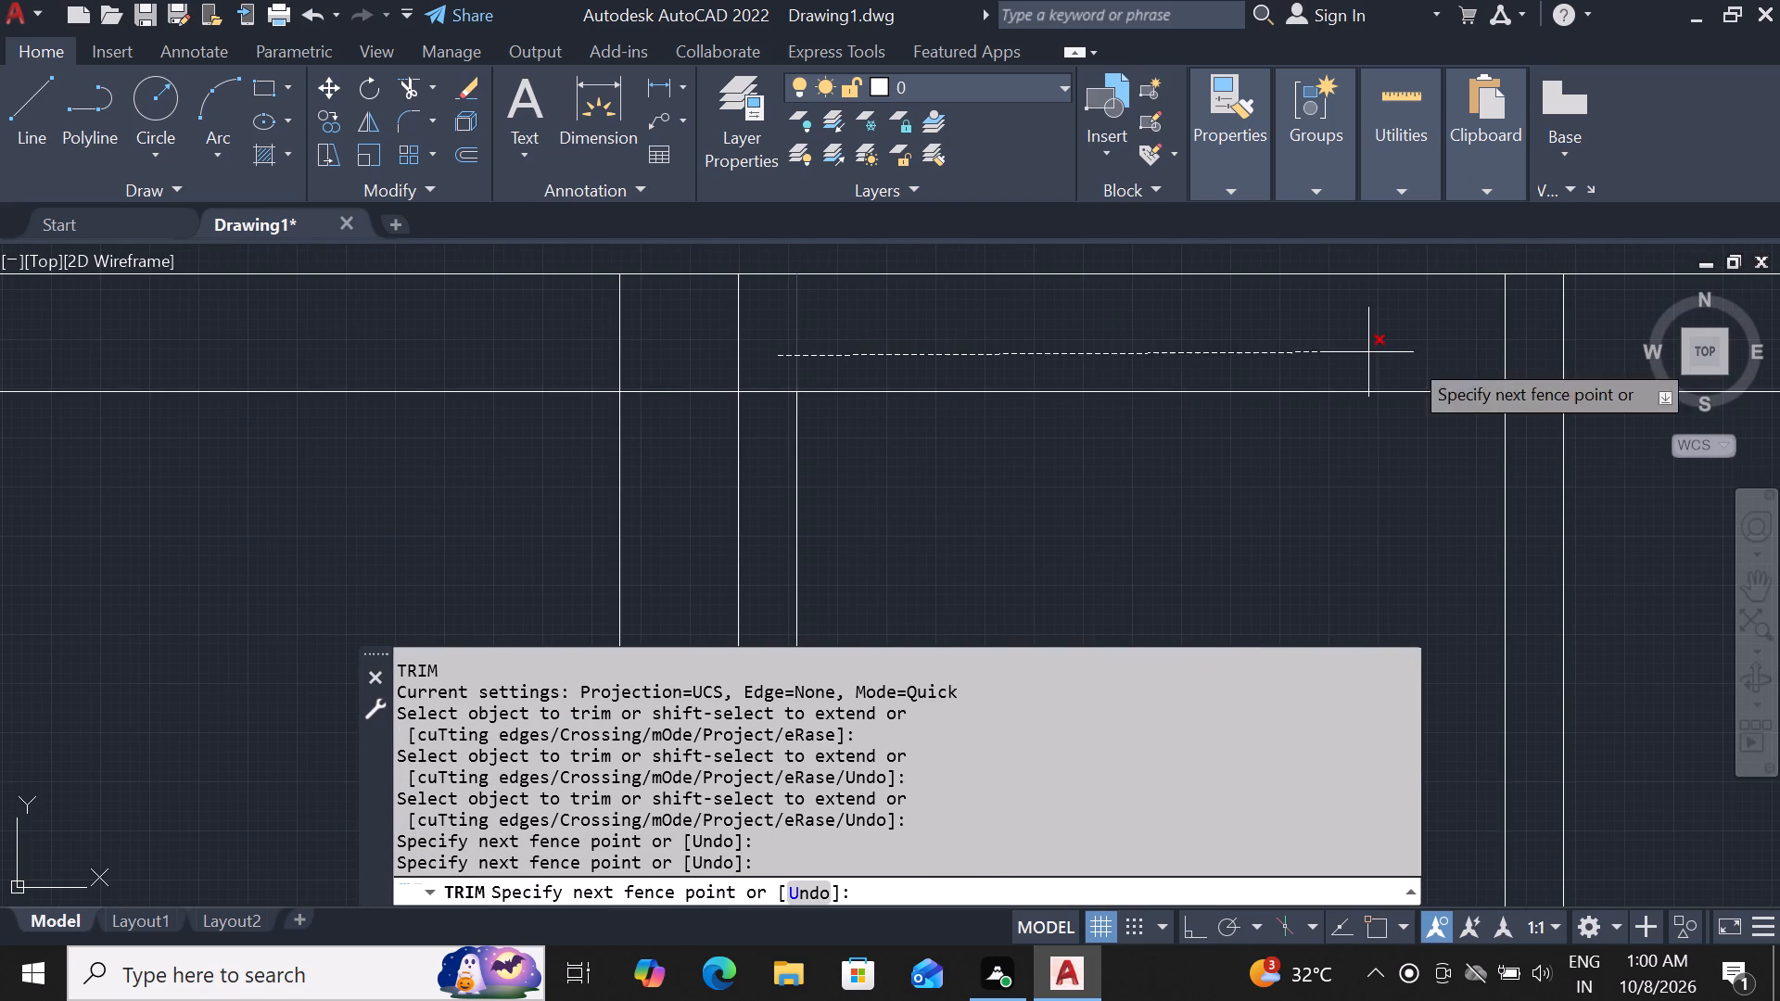
{"action": "left_click", "coordinate": [1591, 367]}
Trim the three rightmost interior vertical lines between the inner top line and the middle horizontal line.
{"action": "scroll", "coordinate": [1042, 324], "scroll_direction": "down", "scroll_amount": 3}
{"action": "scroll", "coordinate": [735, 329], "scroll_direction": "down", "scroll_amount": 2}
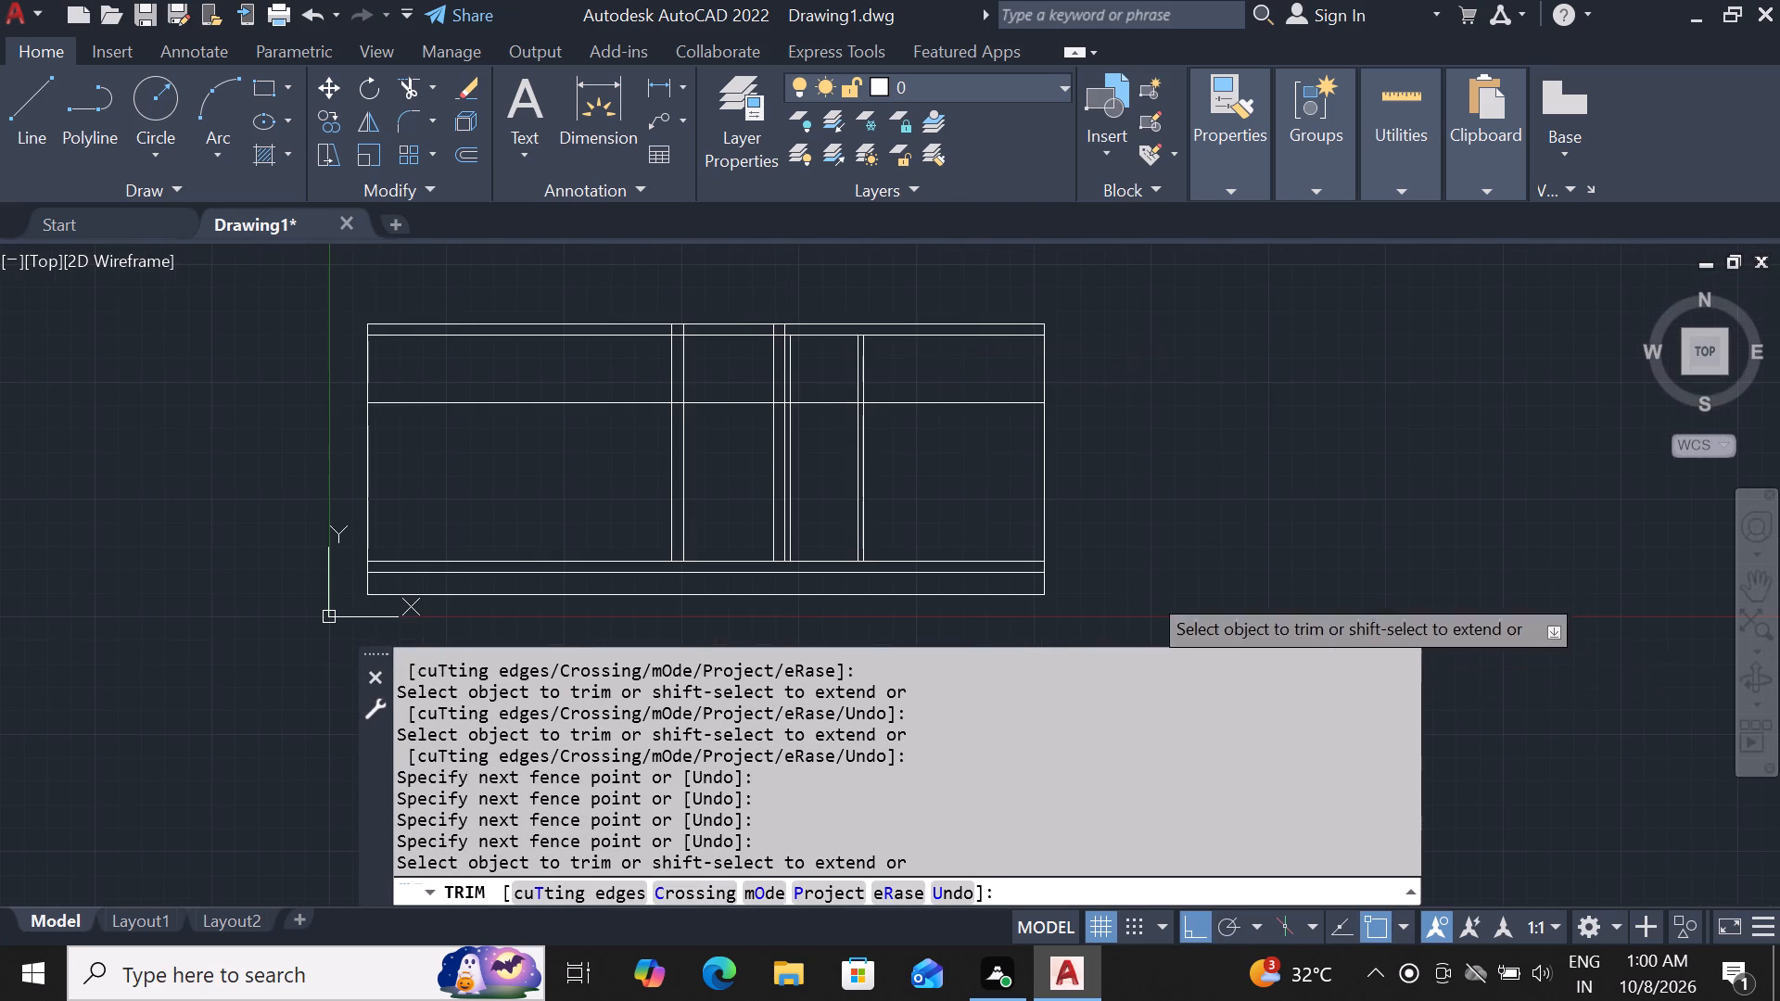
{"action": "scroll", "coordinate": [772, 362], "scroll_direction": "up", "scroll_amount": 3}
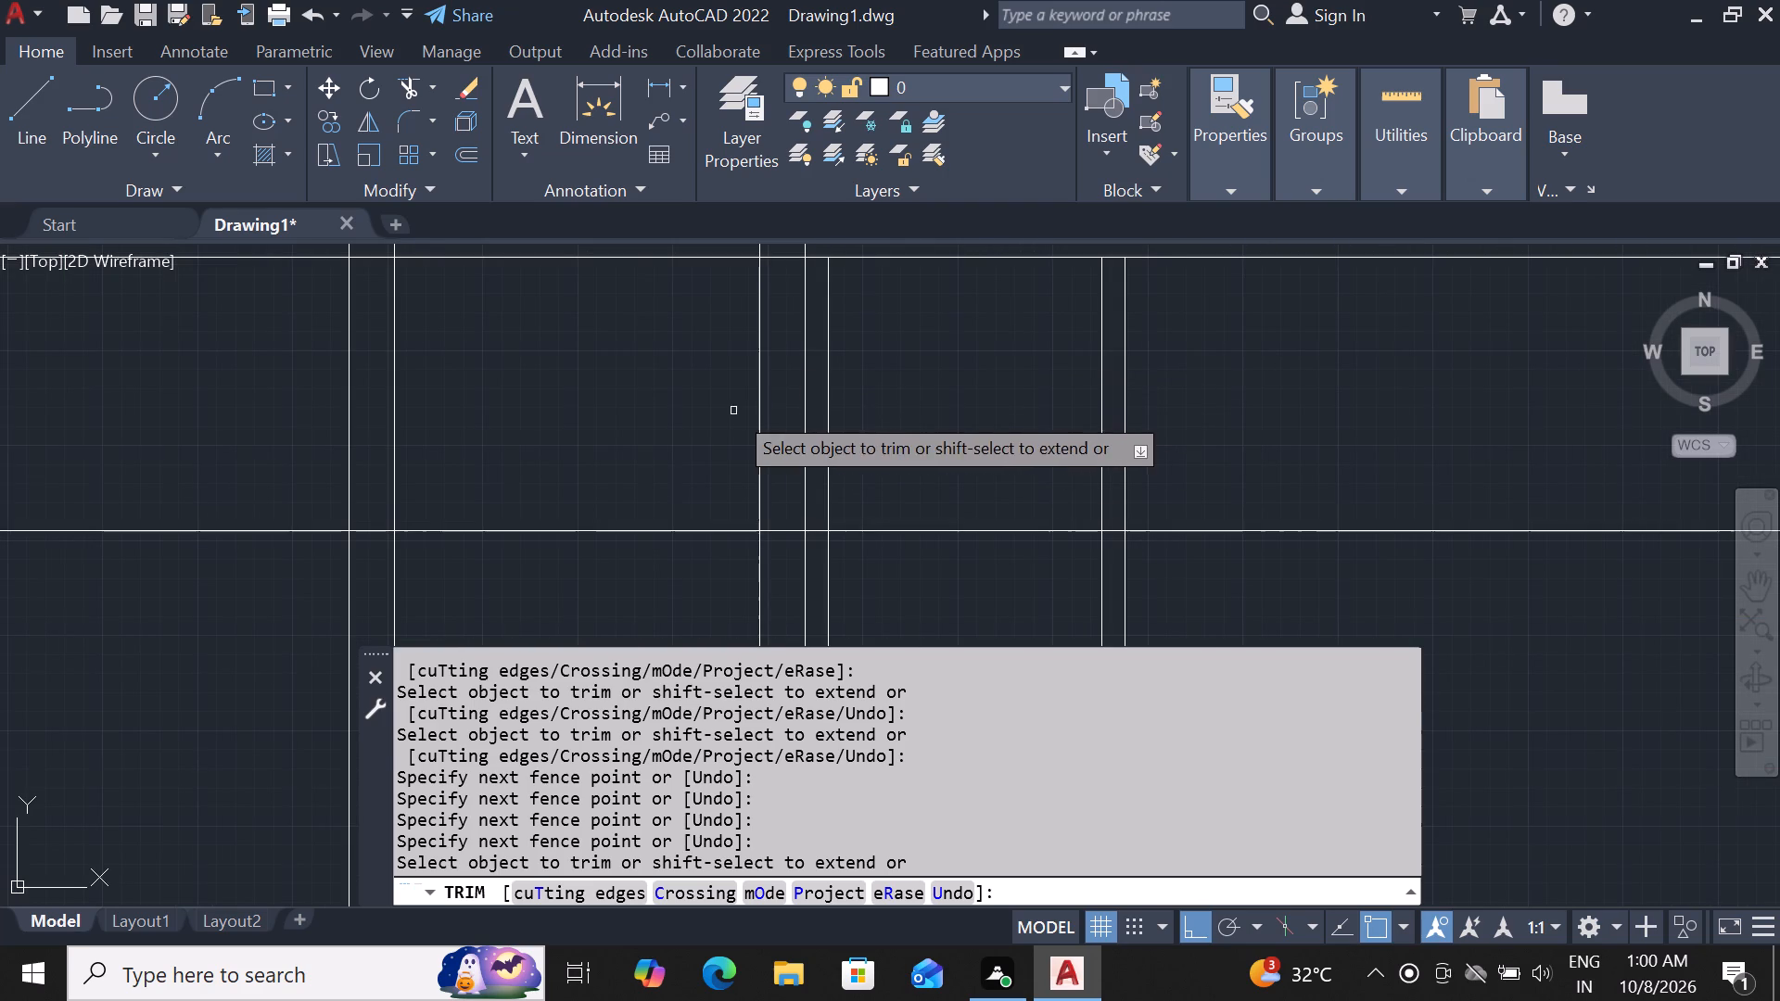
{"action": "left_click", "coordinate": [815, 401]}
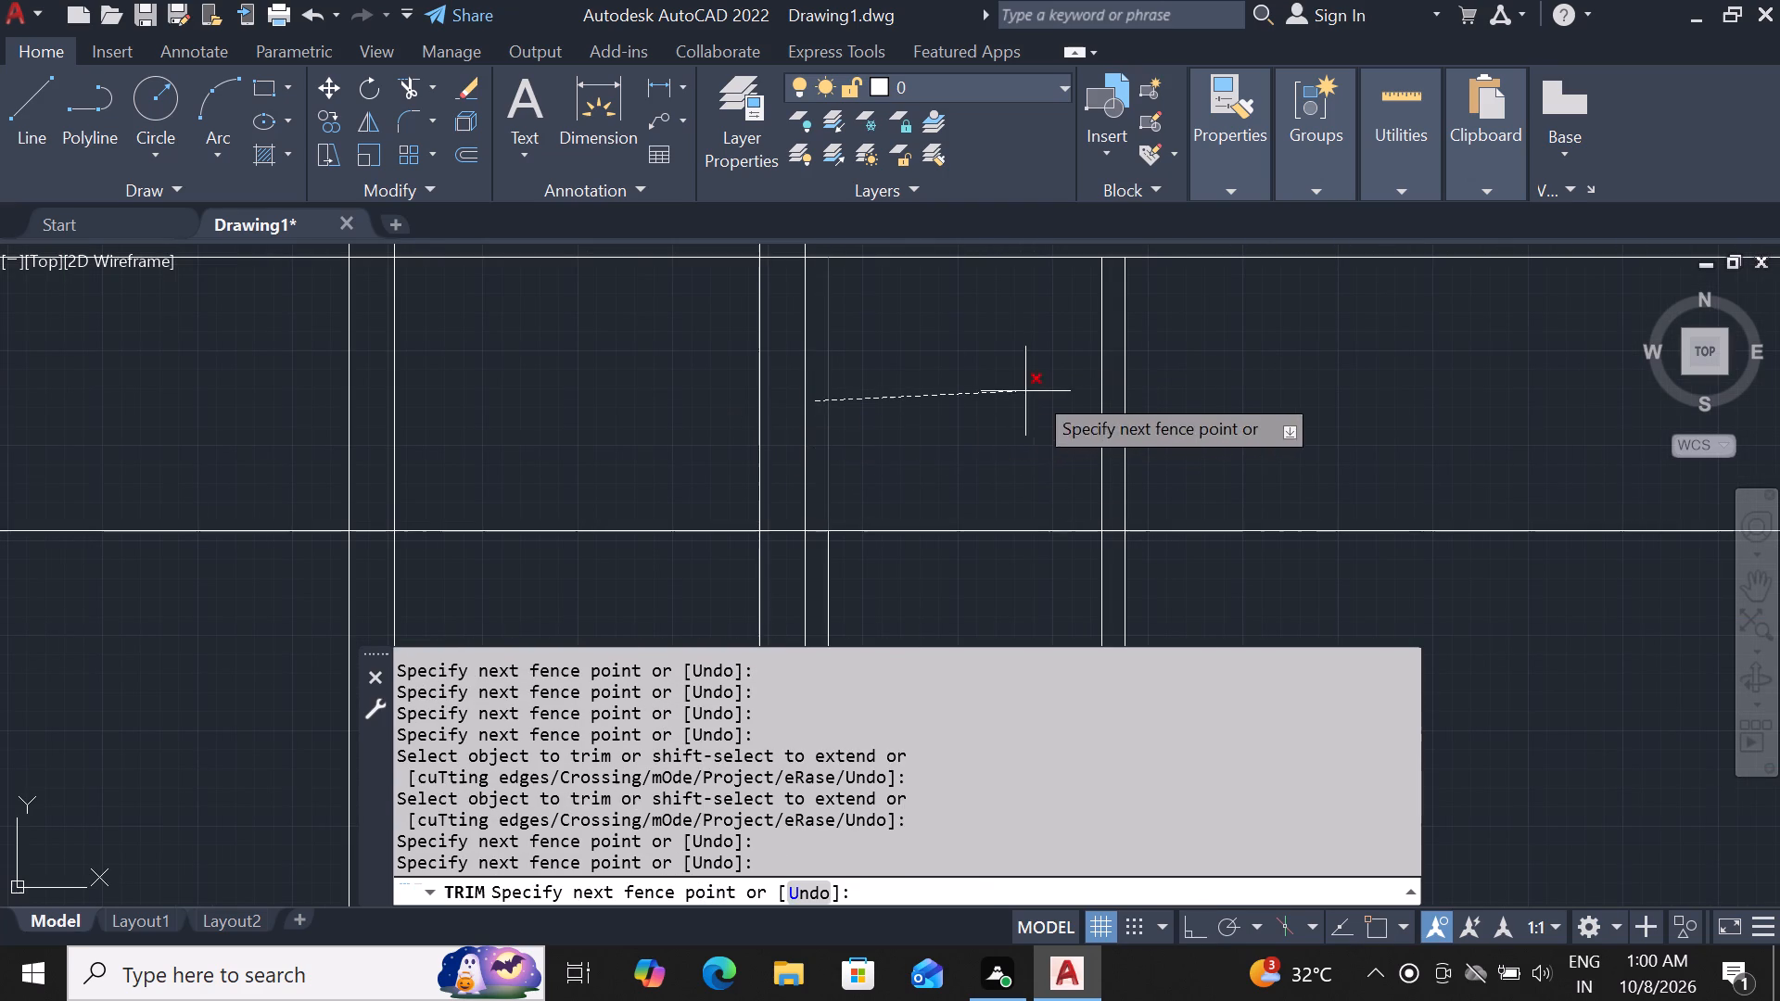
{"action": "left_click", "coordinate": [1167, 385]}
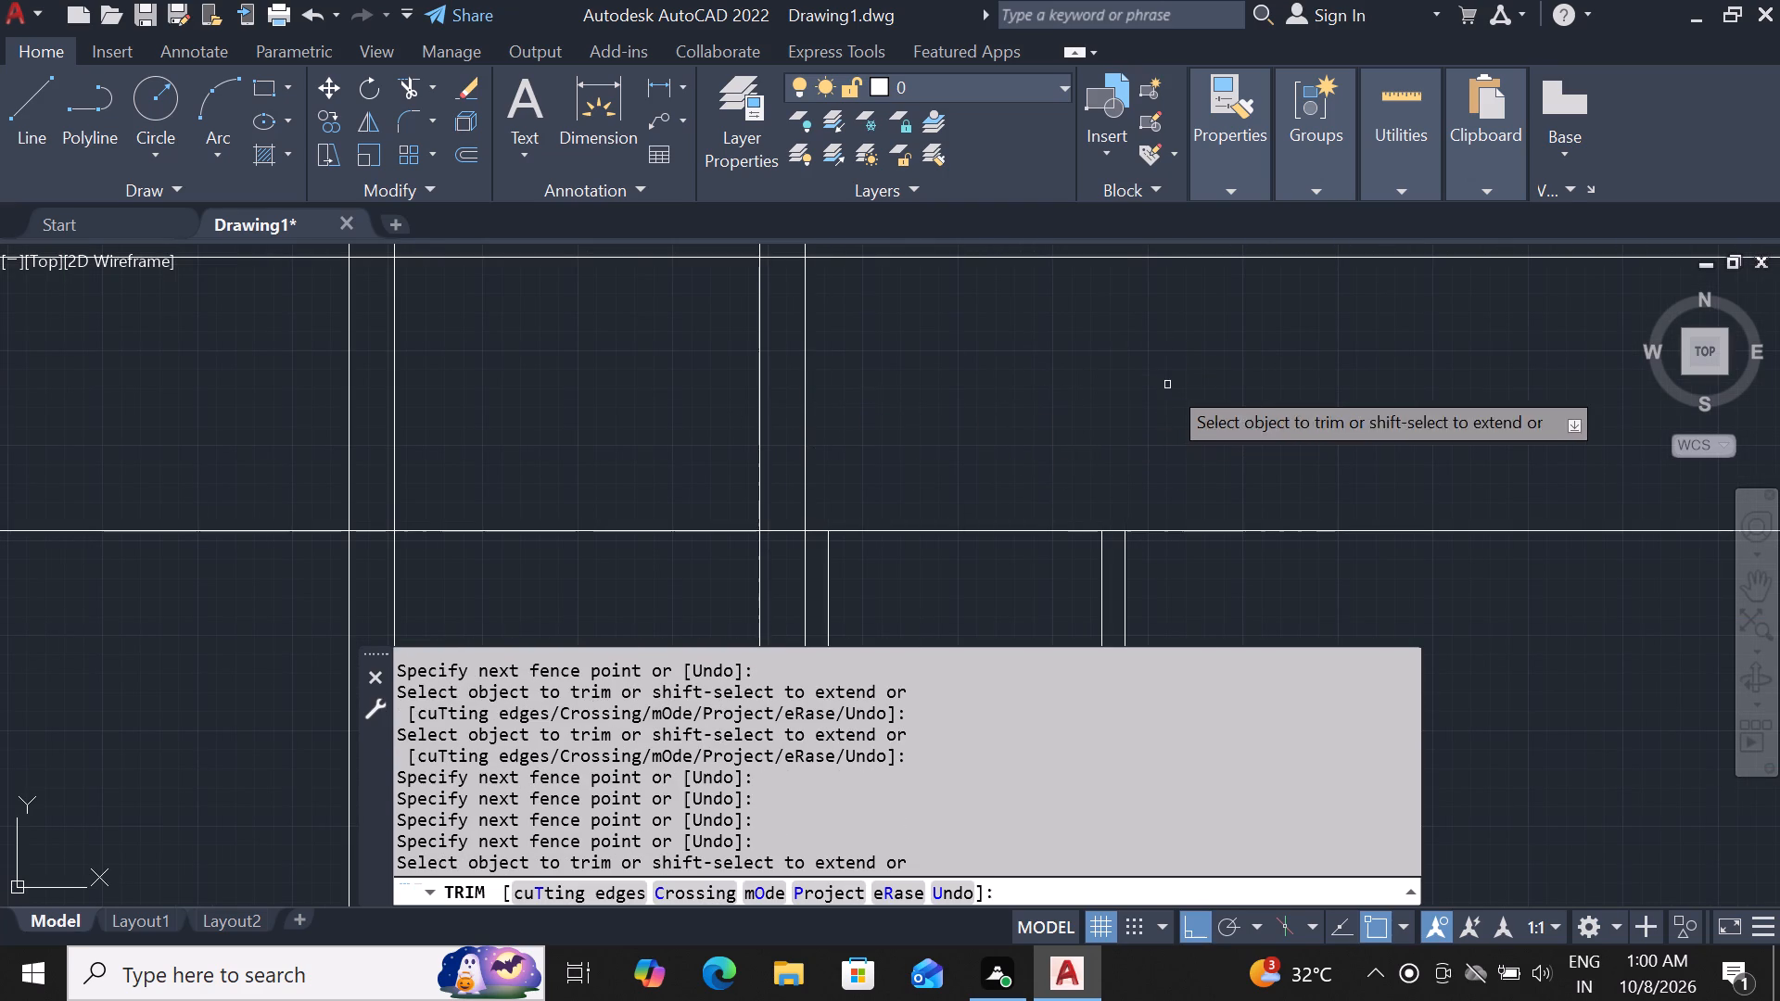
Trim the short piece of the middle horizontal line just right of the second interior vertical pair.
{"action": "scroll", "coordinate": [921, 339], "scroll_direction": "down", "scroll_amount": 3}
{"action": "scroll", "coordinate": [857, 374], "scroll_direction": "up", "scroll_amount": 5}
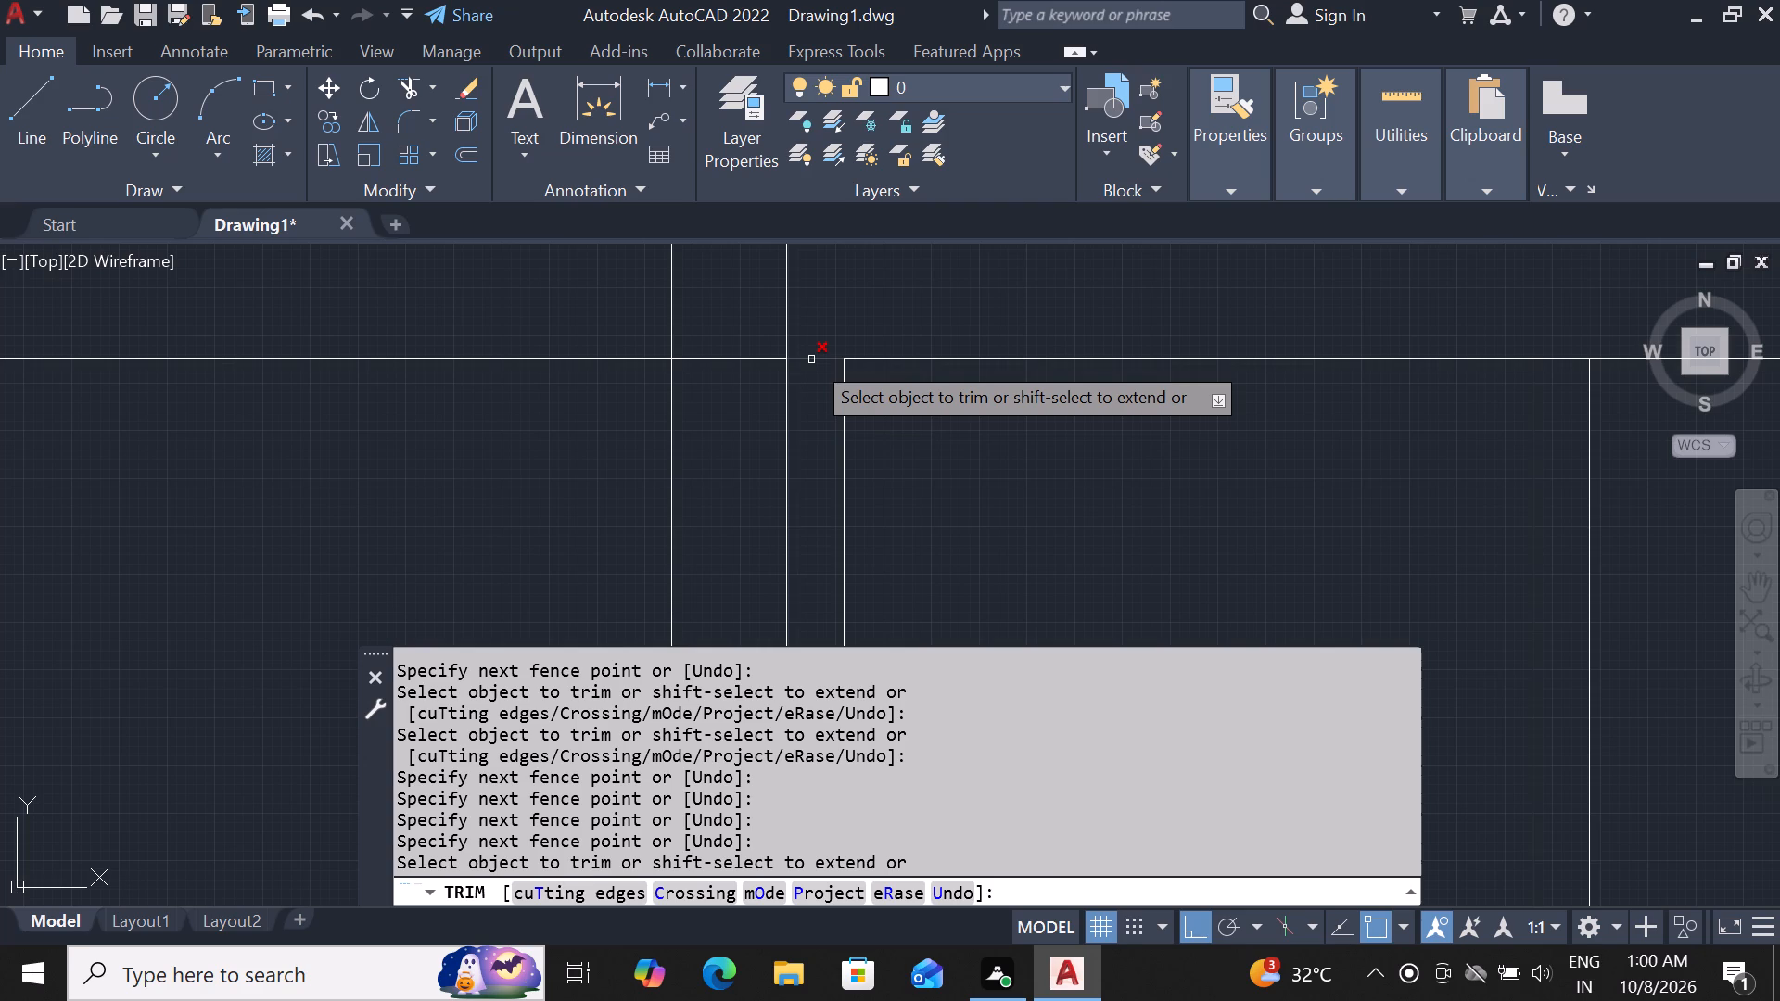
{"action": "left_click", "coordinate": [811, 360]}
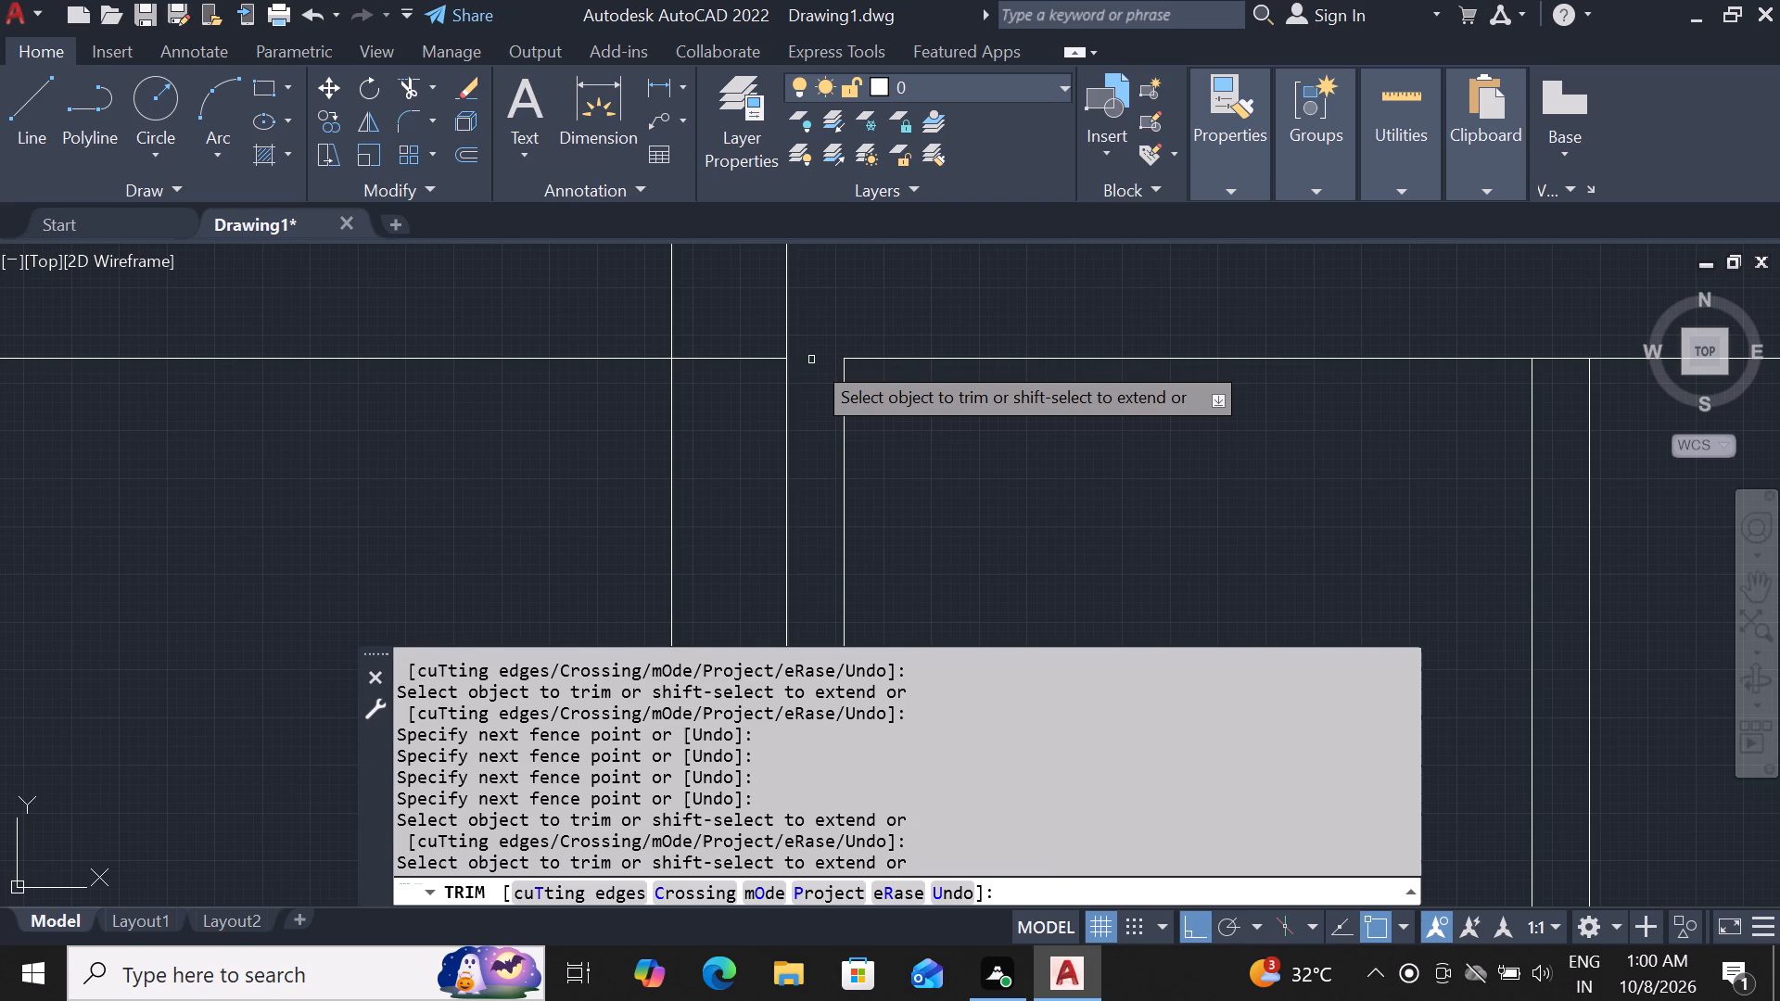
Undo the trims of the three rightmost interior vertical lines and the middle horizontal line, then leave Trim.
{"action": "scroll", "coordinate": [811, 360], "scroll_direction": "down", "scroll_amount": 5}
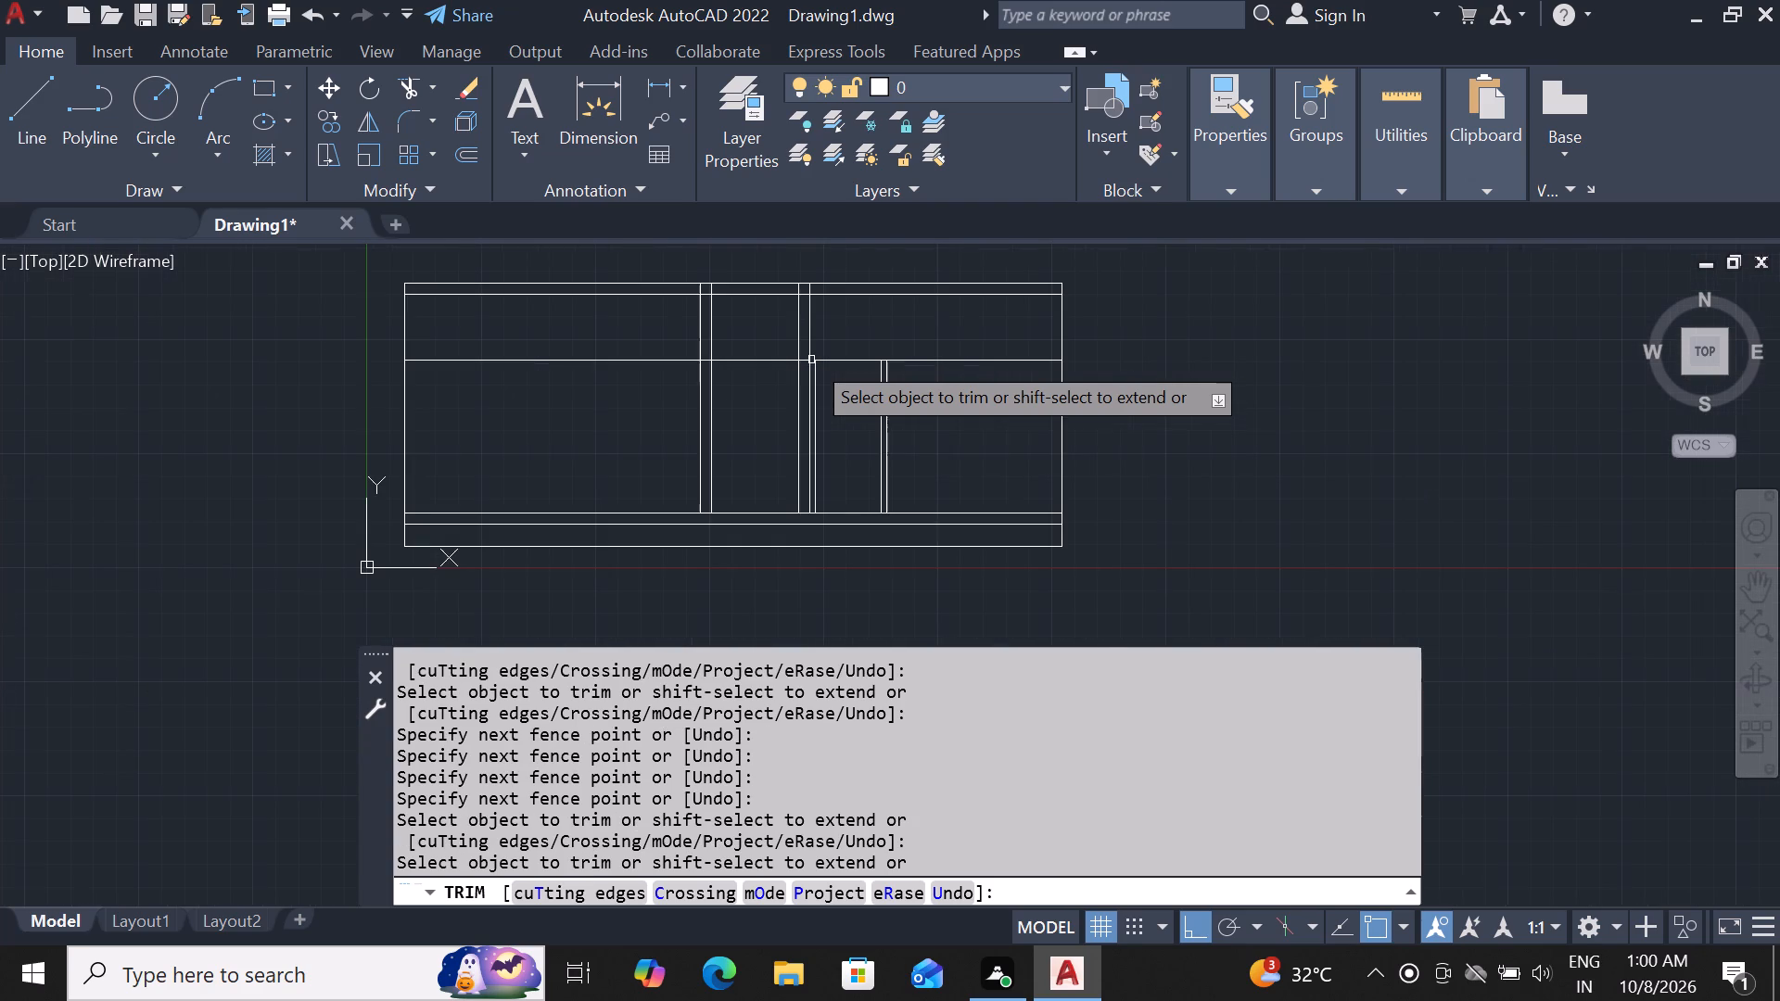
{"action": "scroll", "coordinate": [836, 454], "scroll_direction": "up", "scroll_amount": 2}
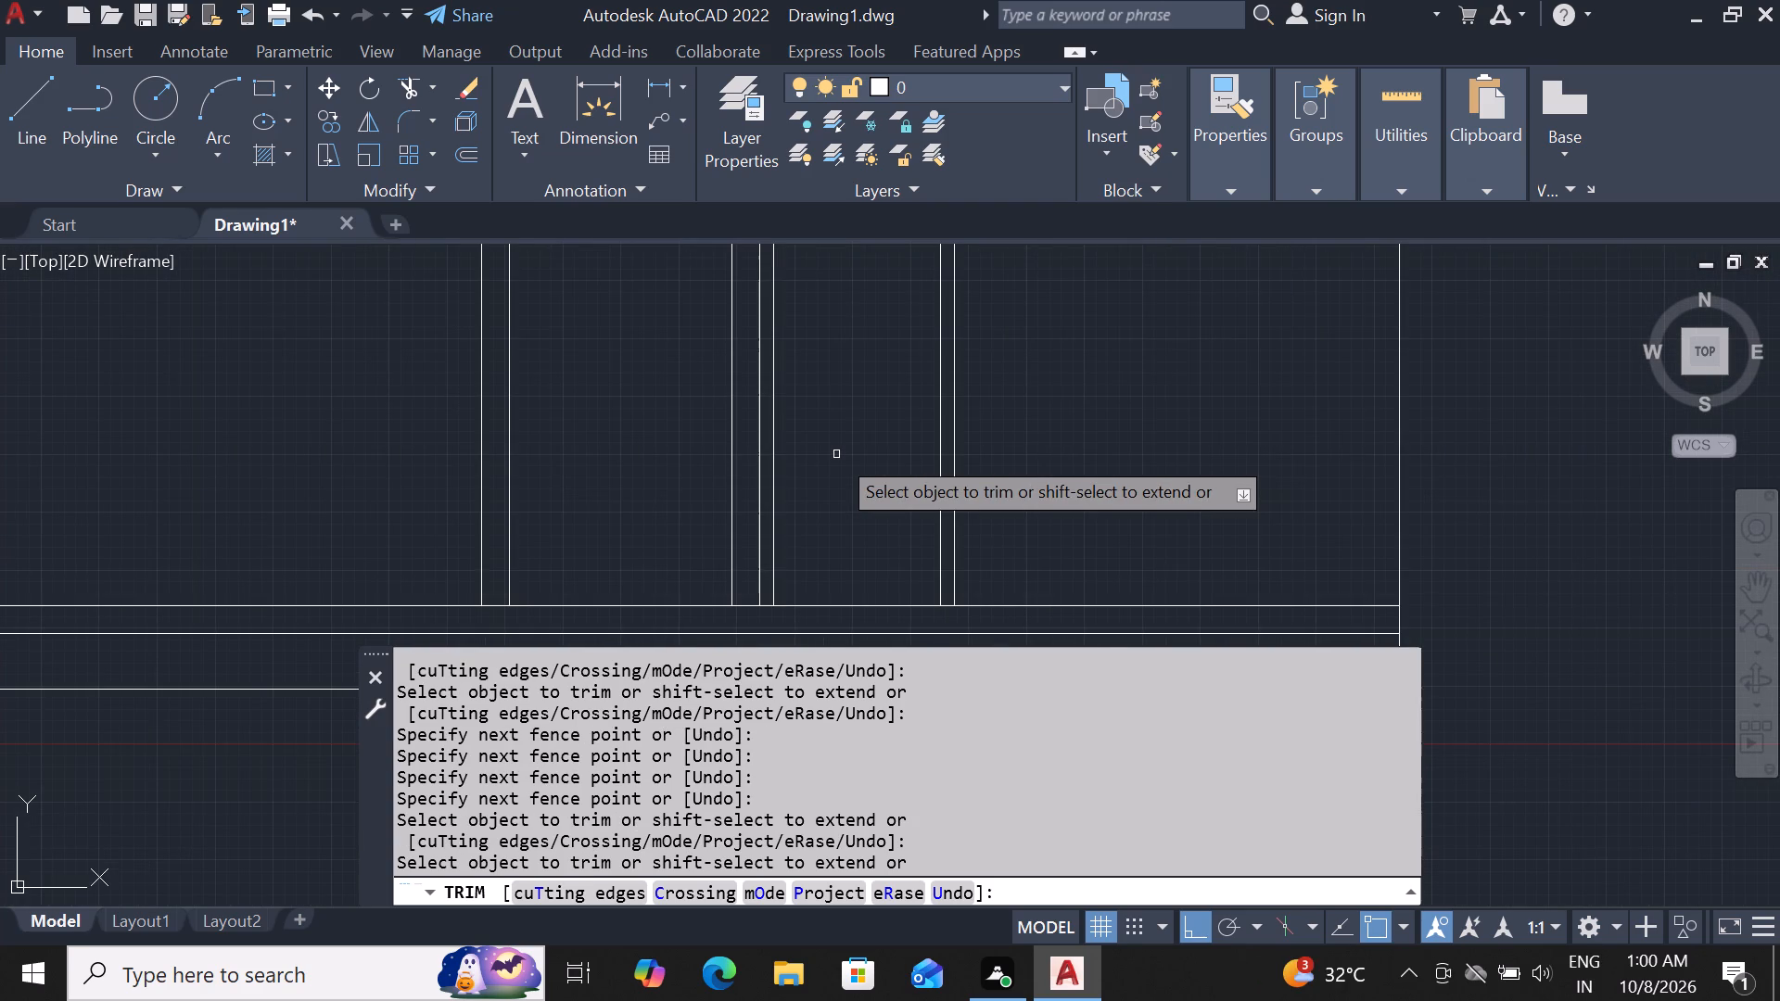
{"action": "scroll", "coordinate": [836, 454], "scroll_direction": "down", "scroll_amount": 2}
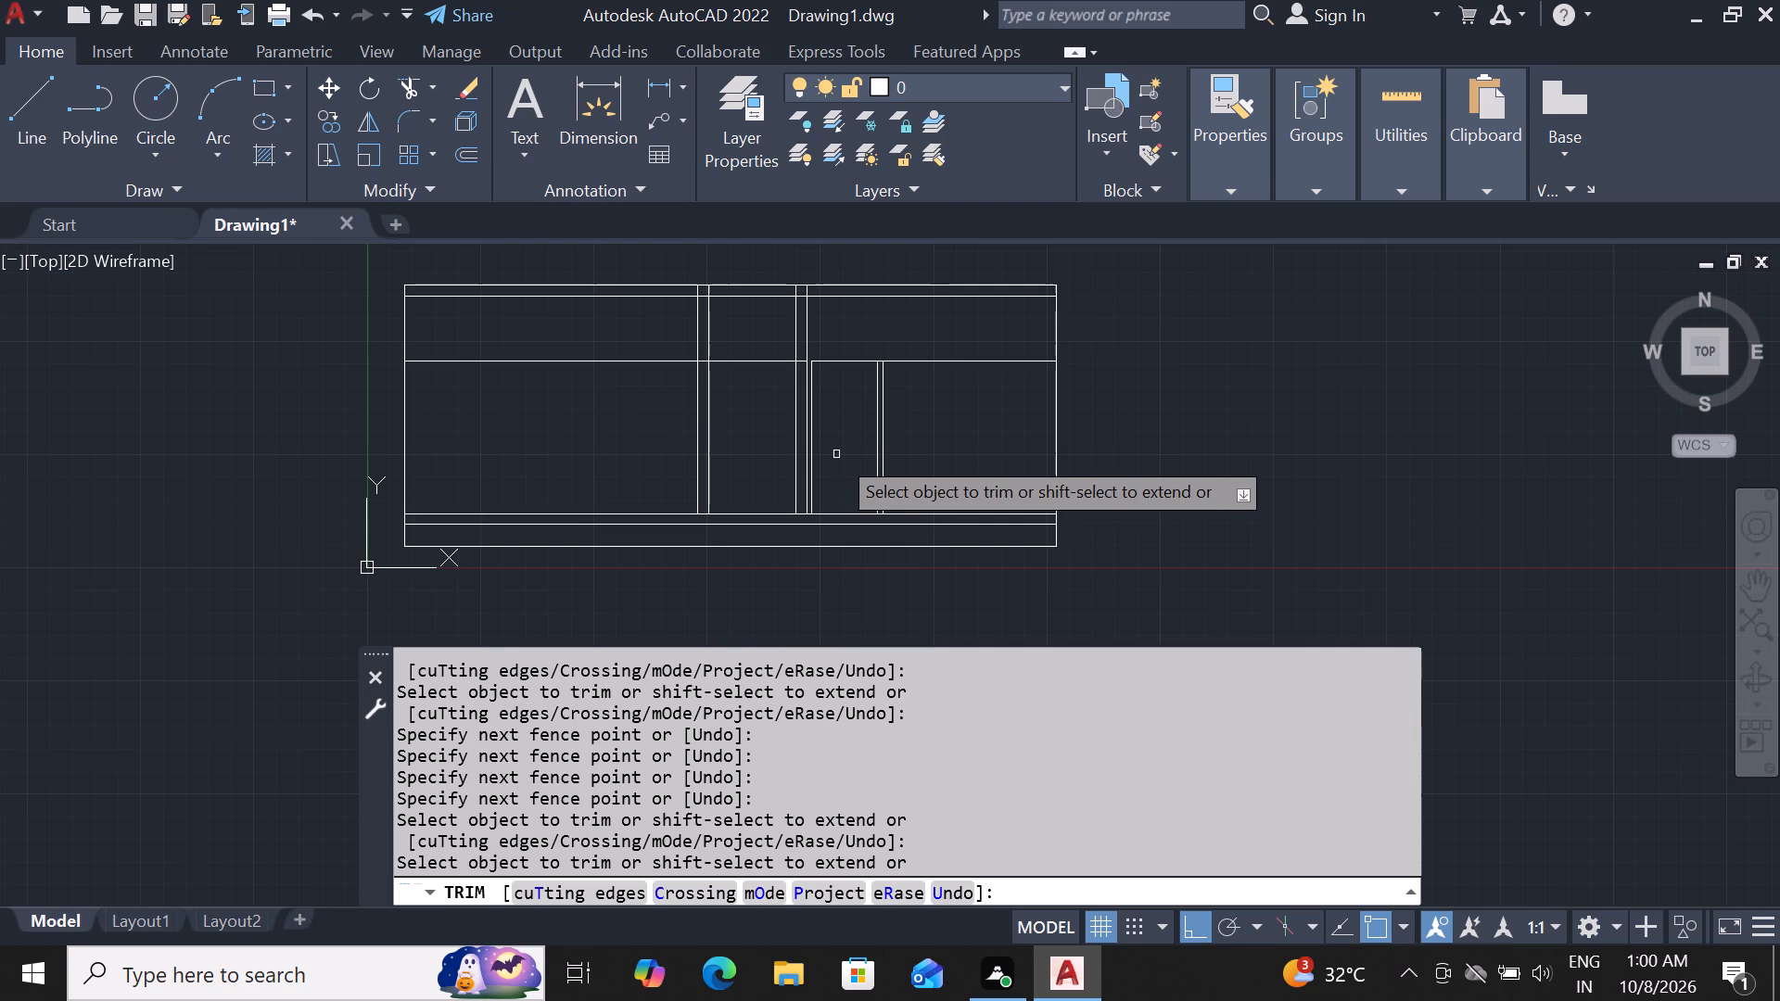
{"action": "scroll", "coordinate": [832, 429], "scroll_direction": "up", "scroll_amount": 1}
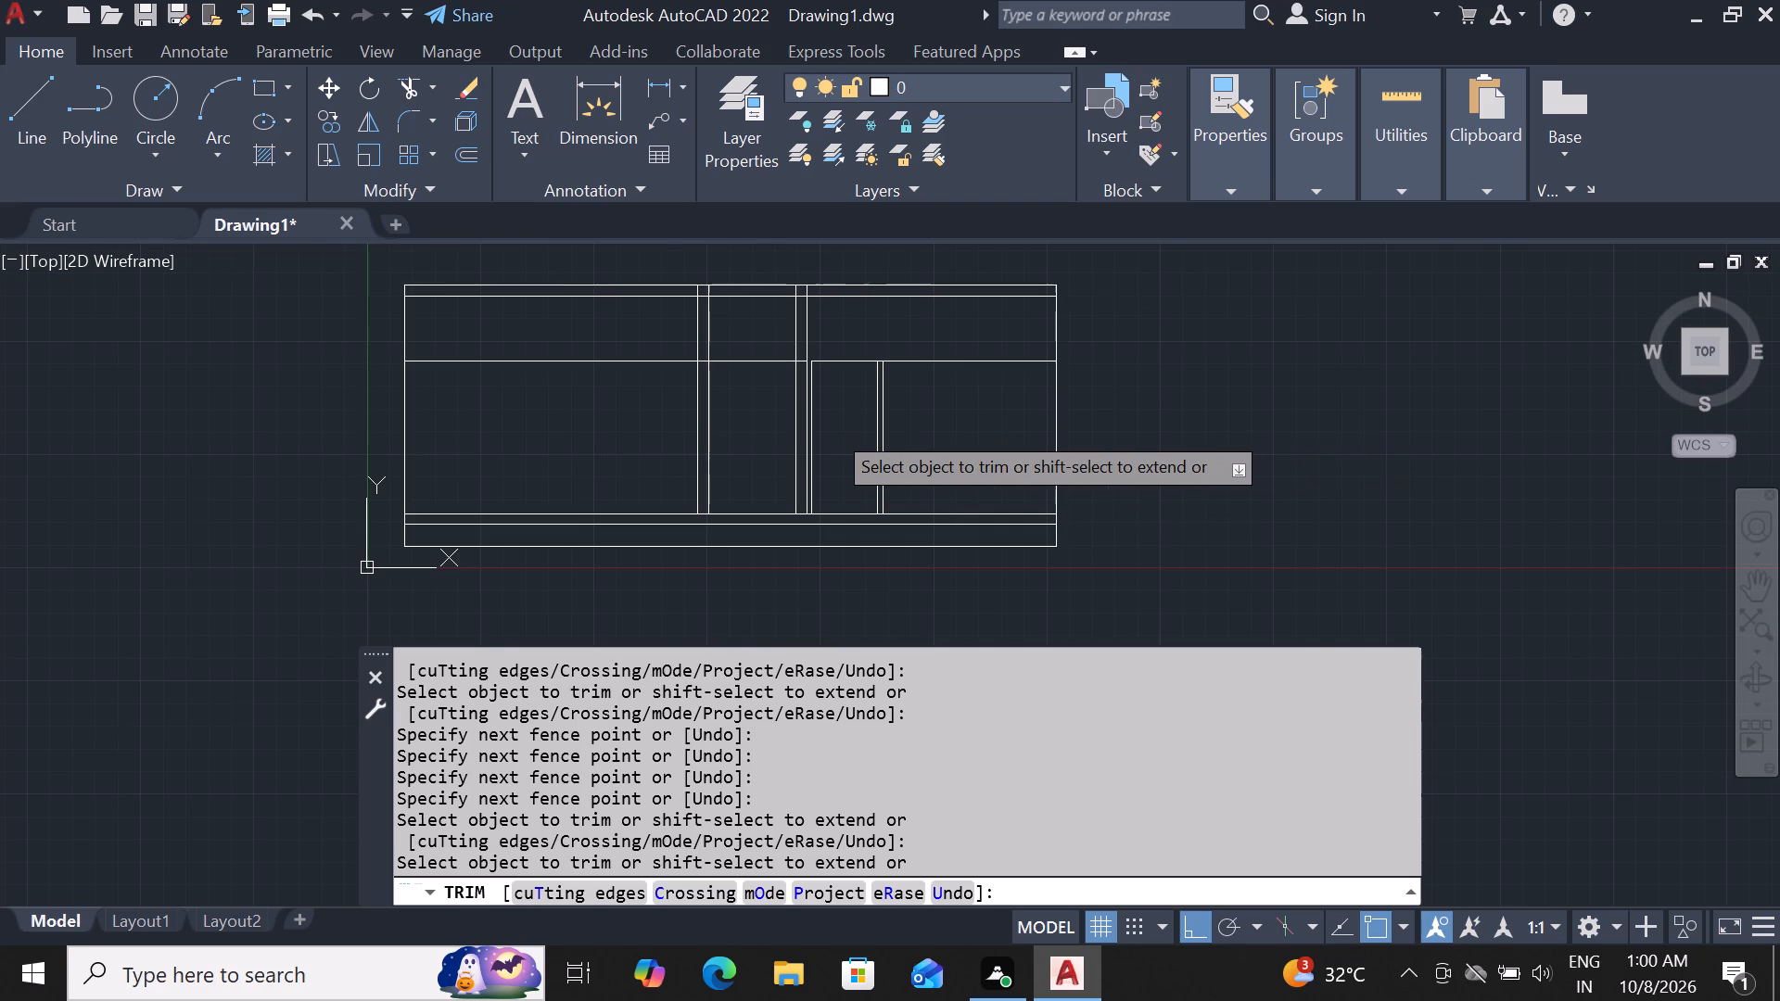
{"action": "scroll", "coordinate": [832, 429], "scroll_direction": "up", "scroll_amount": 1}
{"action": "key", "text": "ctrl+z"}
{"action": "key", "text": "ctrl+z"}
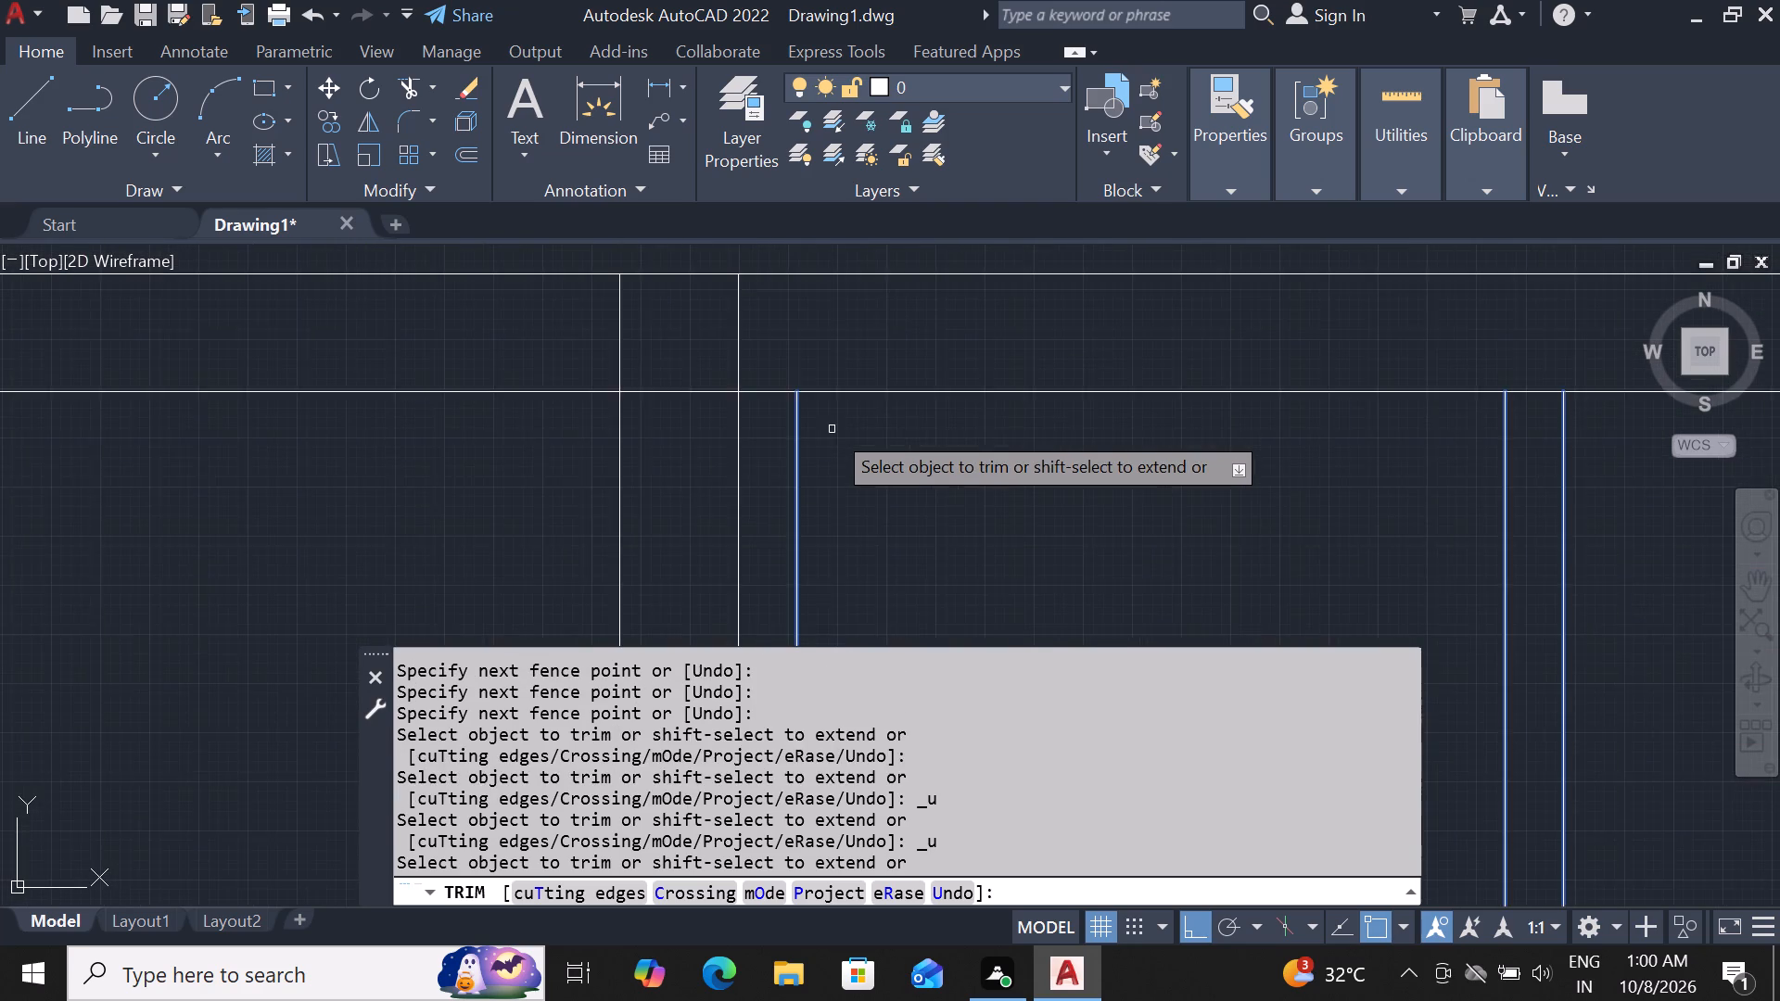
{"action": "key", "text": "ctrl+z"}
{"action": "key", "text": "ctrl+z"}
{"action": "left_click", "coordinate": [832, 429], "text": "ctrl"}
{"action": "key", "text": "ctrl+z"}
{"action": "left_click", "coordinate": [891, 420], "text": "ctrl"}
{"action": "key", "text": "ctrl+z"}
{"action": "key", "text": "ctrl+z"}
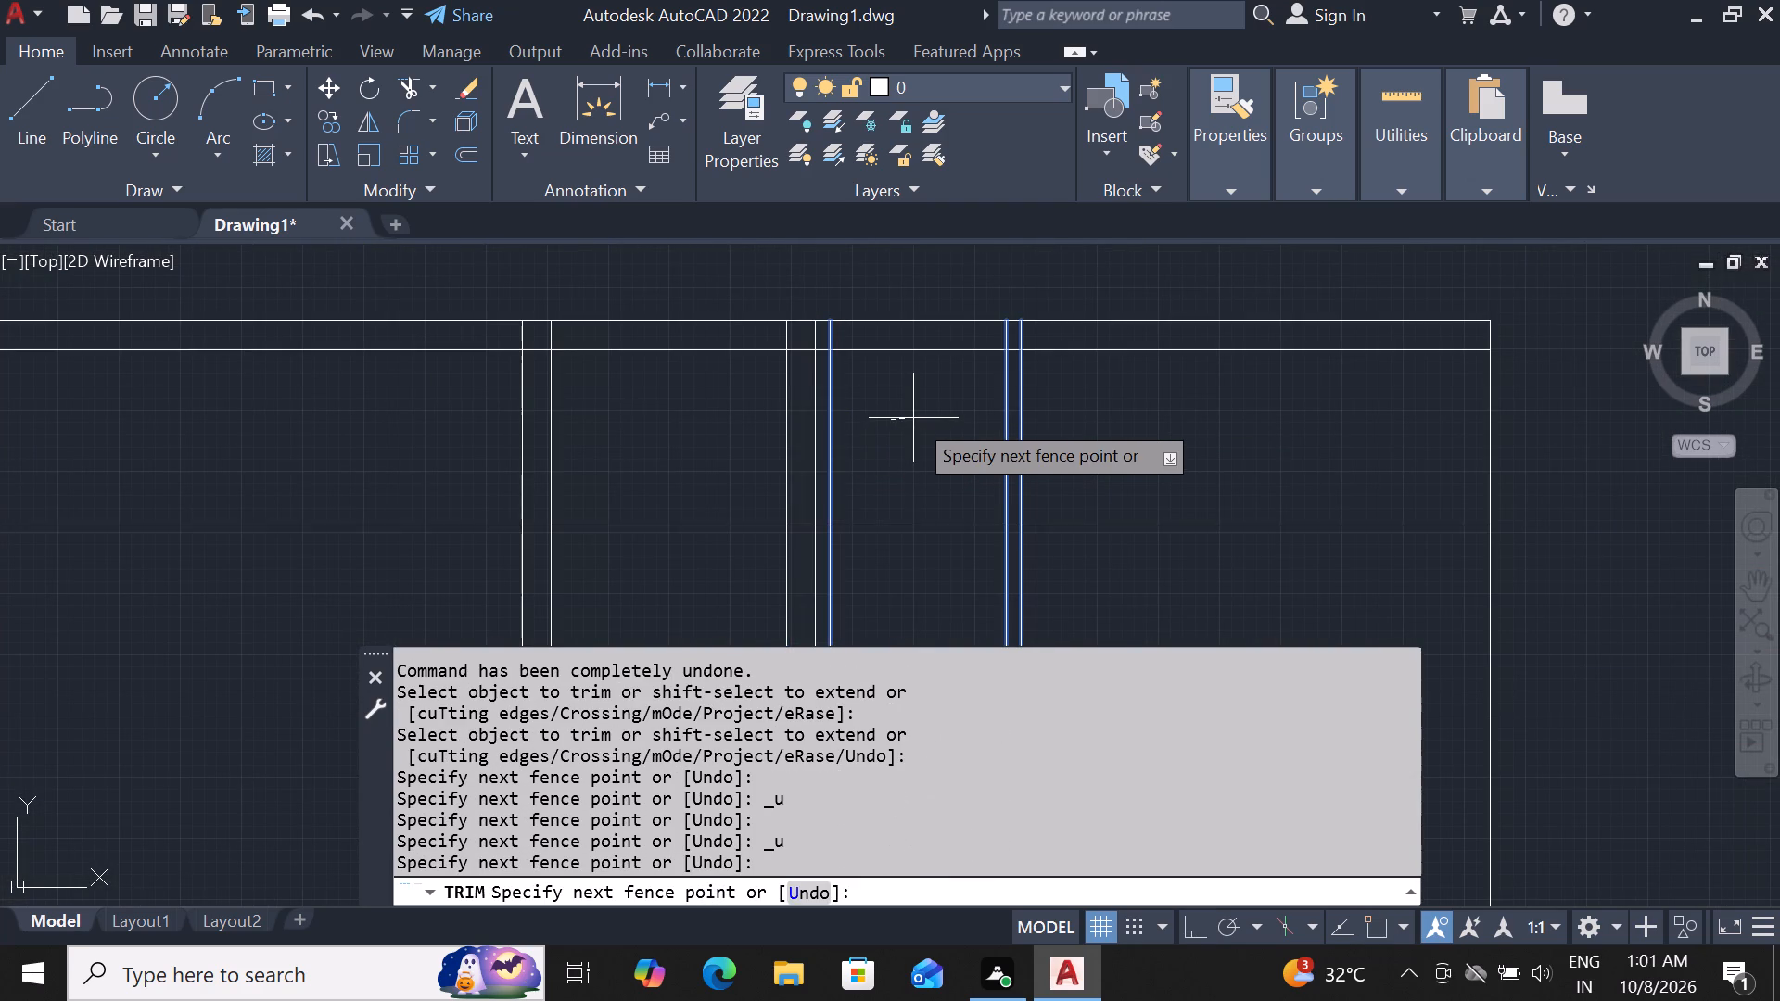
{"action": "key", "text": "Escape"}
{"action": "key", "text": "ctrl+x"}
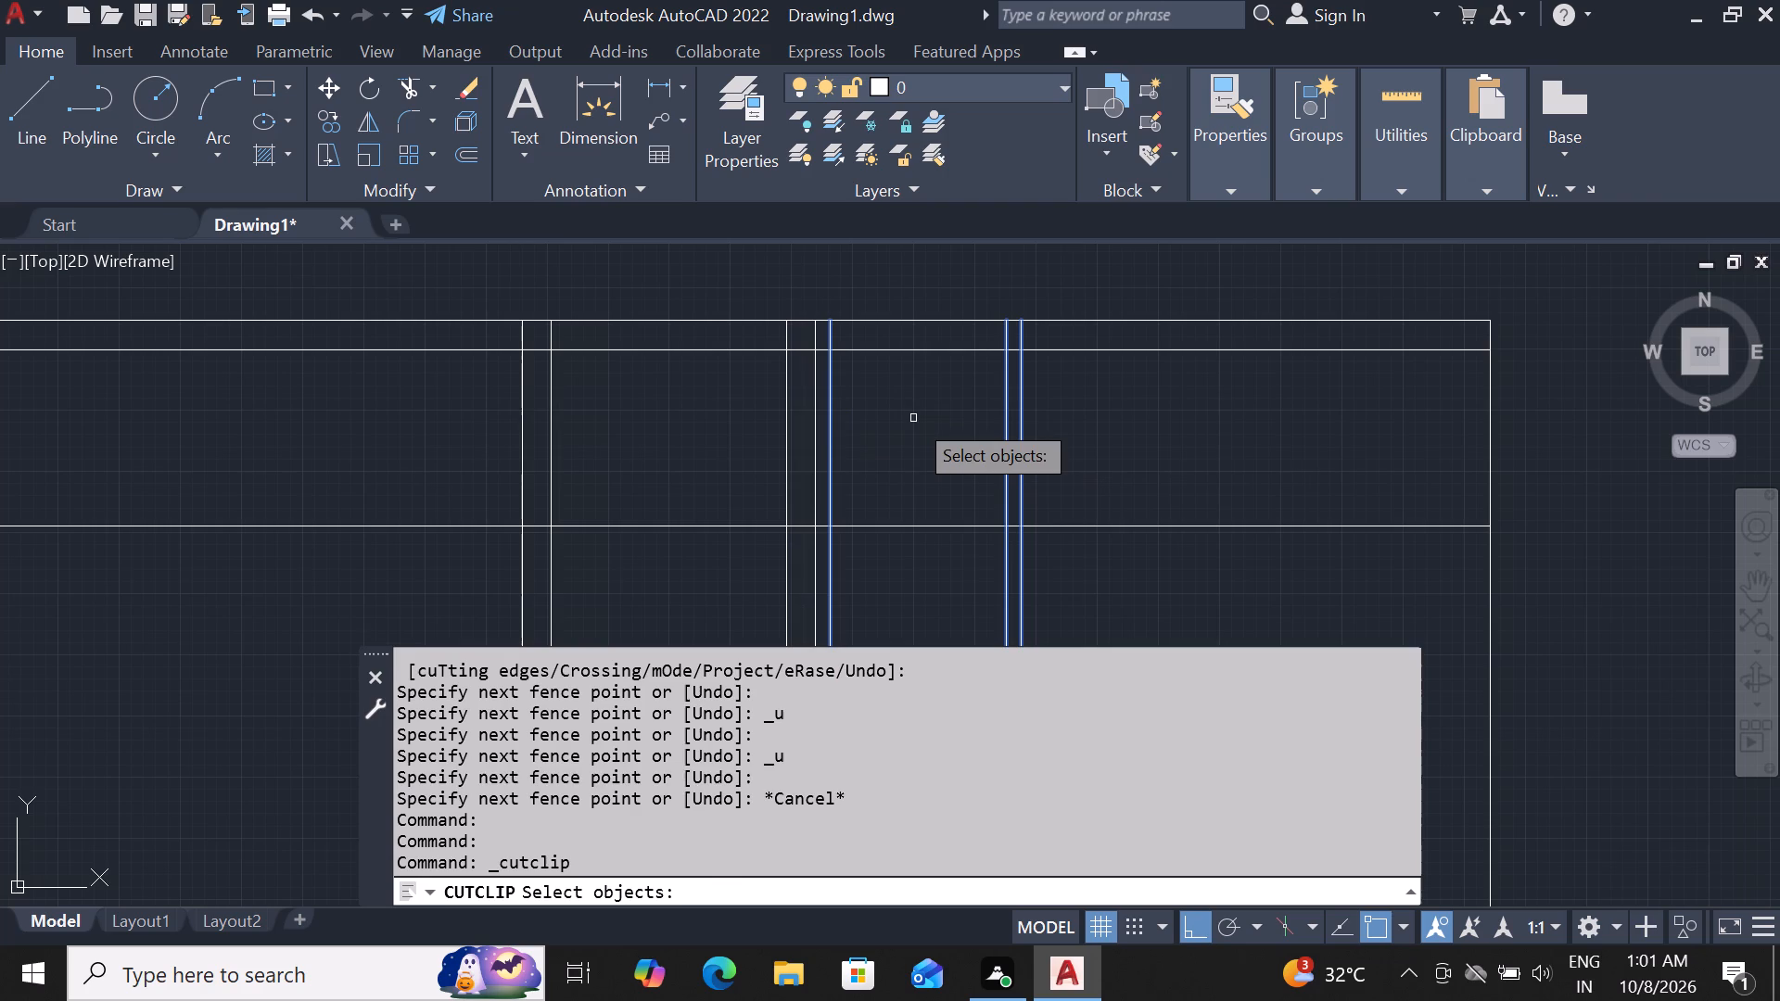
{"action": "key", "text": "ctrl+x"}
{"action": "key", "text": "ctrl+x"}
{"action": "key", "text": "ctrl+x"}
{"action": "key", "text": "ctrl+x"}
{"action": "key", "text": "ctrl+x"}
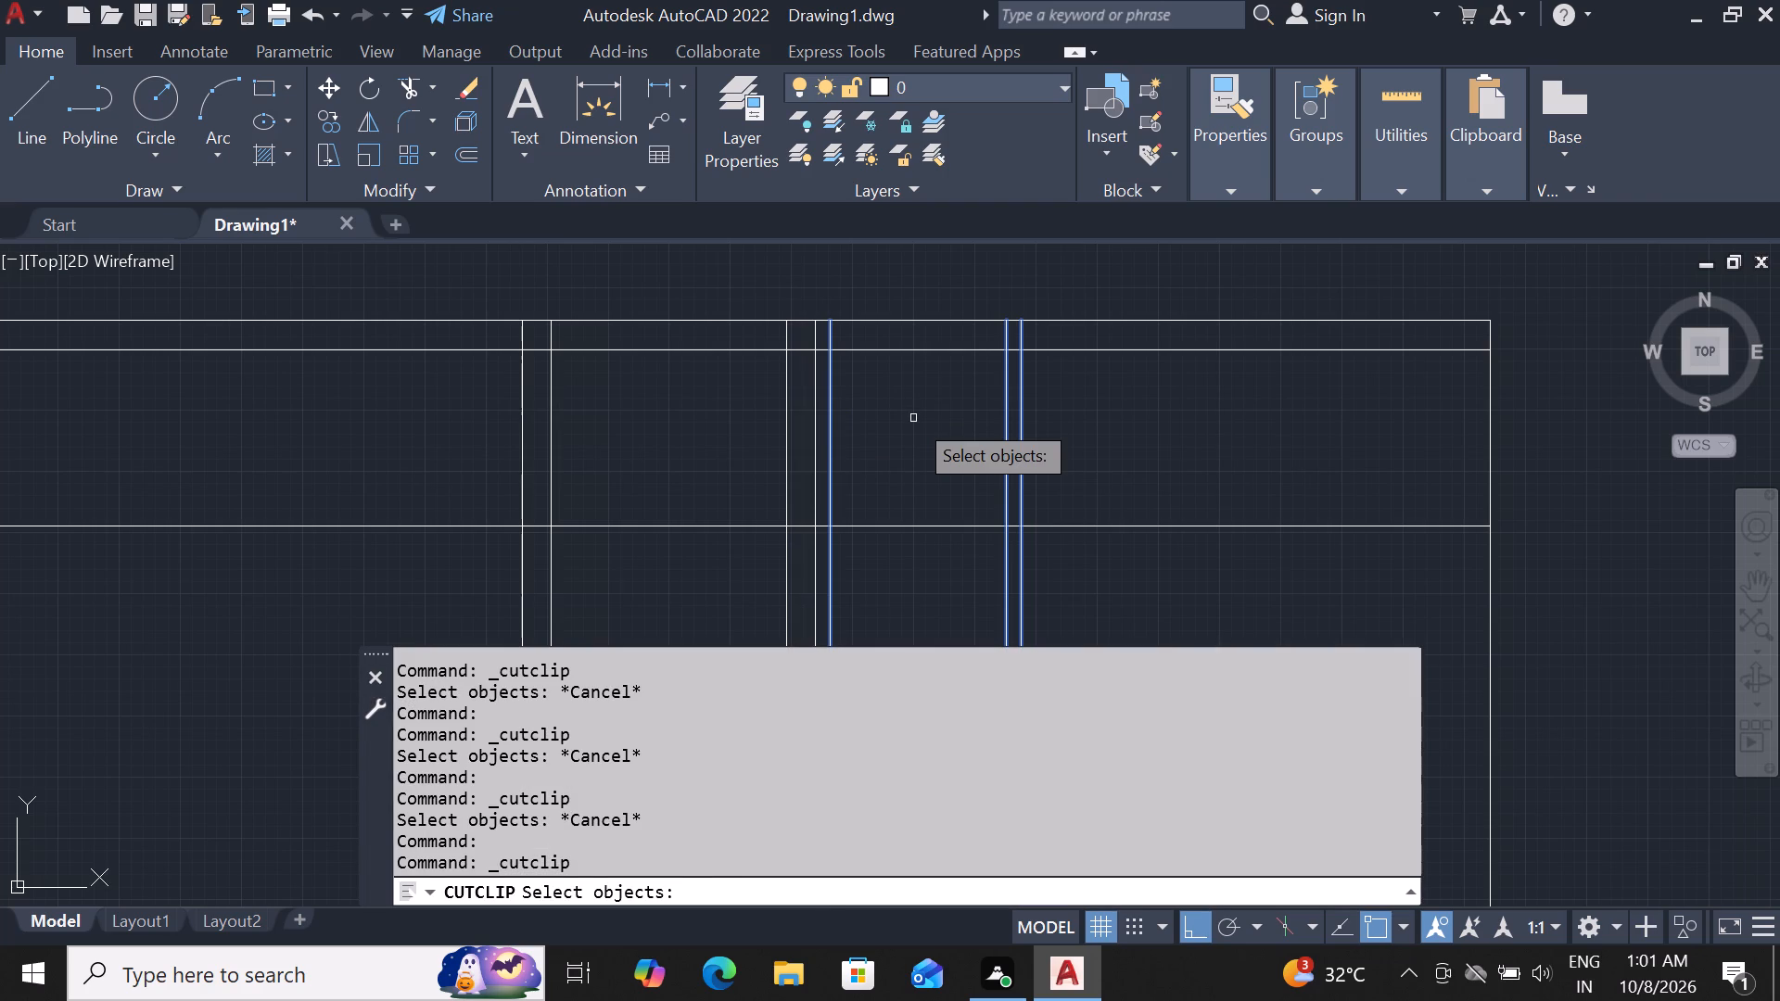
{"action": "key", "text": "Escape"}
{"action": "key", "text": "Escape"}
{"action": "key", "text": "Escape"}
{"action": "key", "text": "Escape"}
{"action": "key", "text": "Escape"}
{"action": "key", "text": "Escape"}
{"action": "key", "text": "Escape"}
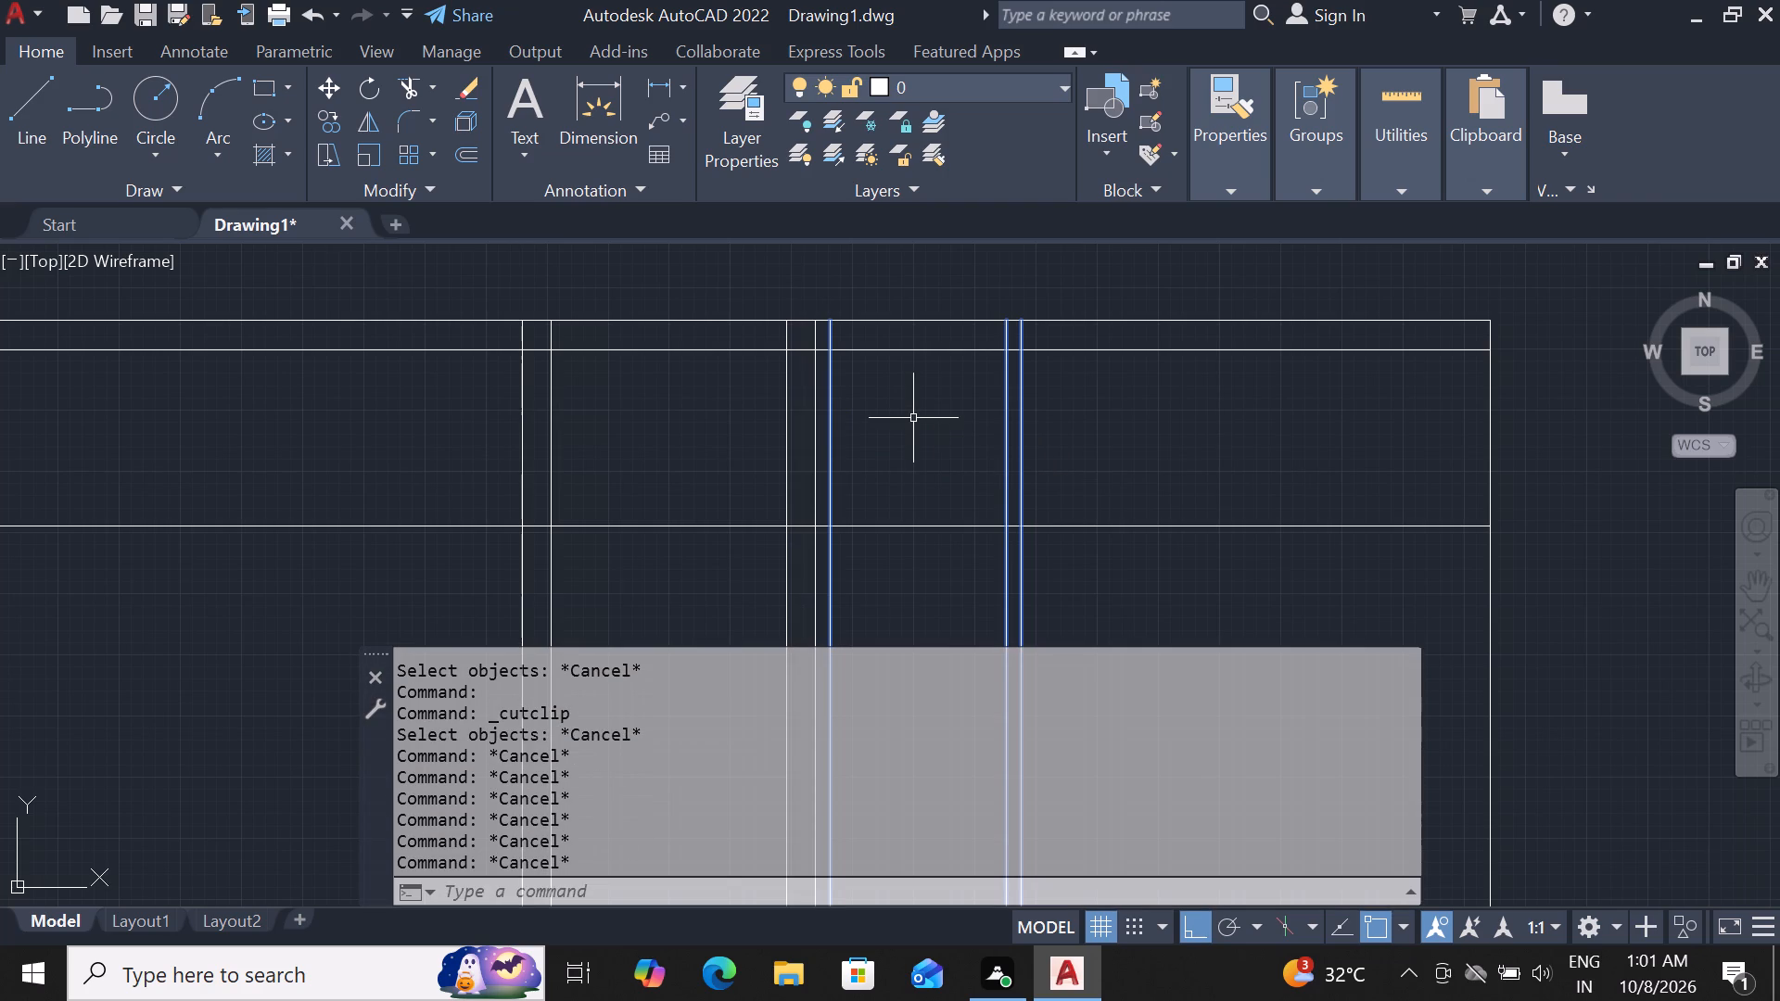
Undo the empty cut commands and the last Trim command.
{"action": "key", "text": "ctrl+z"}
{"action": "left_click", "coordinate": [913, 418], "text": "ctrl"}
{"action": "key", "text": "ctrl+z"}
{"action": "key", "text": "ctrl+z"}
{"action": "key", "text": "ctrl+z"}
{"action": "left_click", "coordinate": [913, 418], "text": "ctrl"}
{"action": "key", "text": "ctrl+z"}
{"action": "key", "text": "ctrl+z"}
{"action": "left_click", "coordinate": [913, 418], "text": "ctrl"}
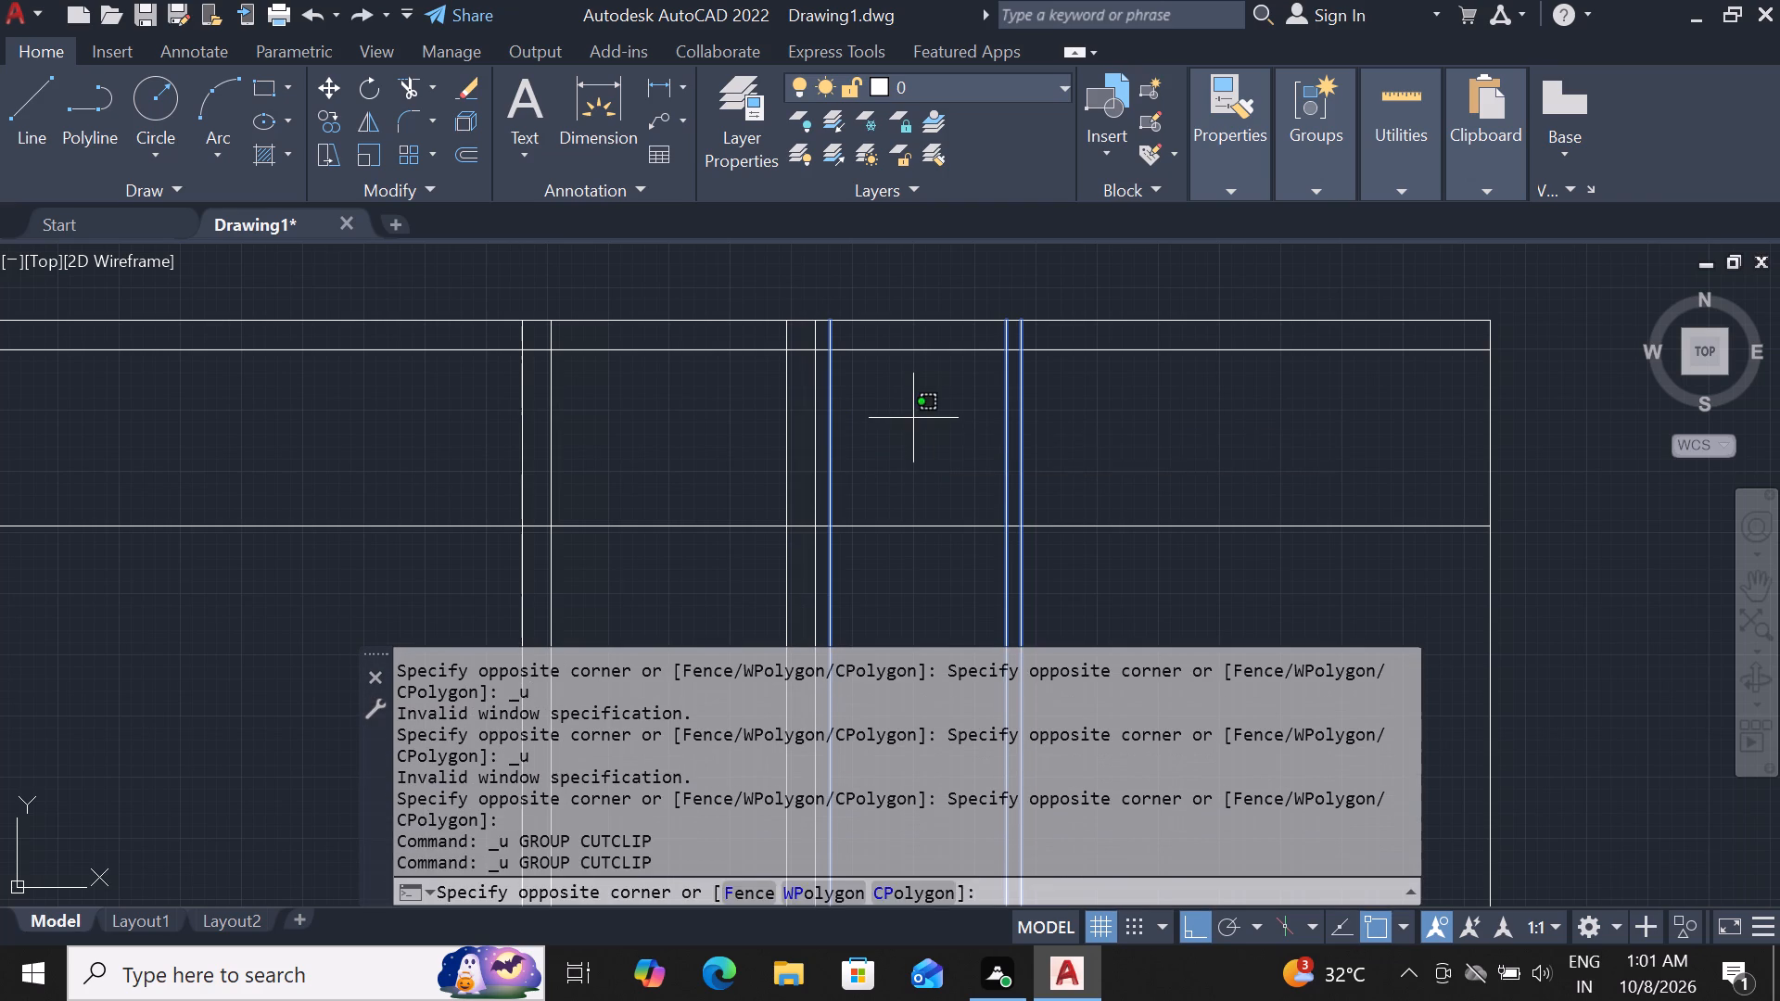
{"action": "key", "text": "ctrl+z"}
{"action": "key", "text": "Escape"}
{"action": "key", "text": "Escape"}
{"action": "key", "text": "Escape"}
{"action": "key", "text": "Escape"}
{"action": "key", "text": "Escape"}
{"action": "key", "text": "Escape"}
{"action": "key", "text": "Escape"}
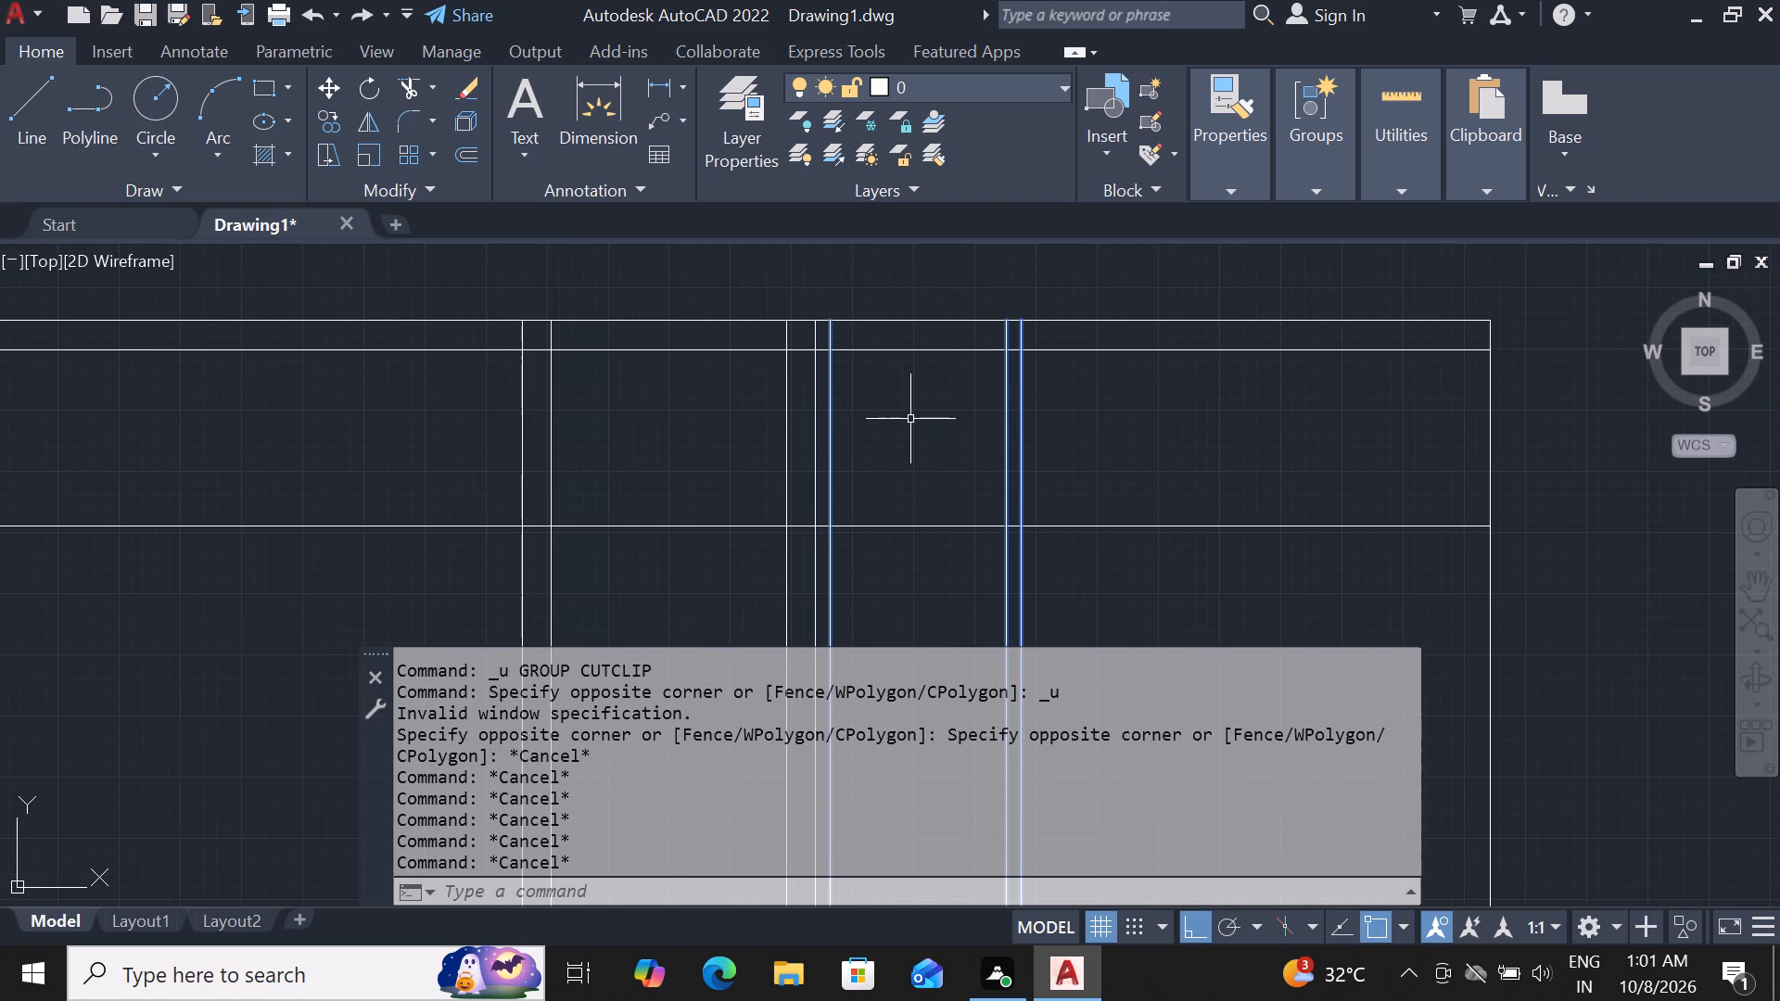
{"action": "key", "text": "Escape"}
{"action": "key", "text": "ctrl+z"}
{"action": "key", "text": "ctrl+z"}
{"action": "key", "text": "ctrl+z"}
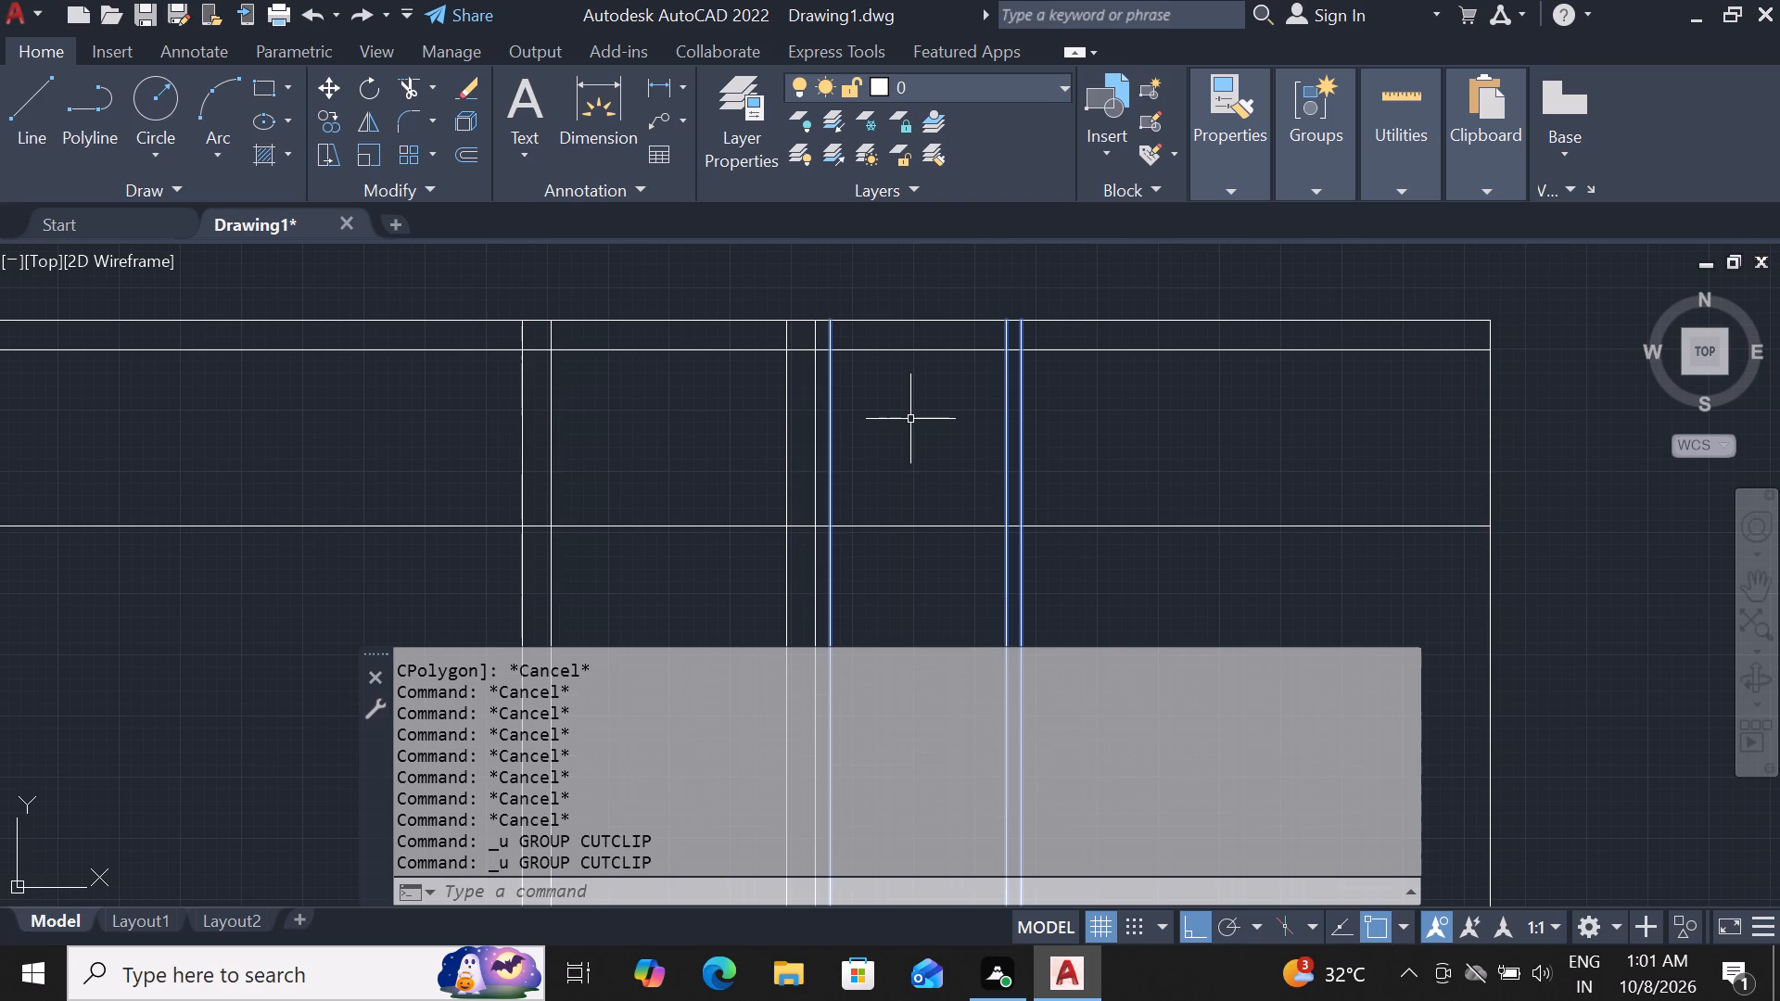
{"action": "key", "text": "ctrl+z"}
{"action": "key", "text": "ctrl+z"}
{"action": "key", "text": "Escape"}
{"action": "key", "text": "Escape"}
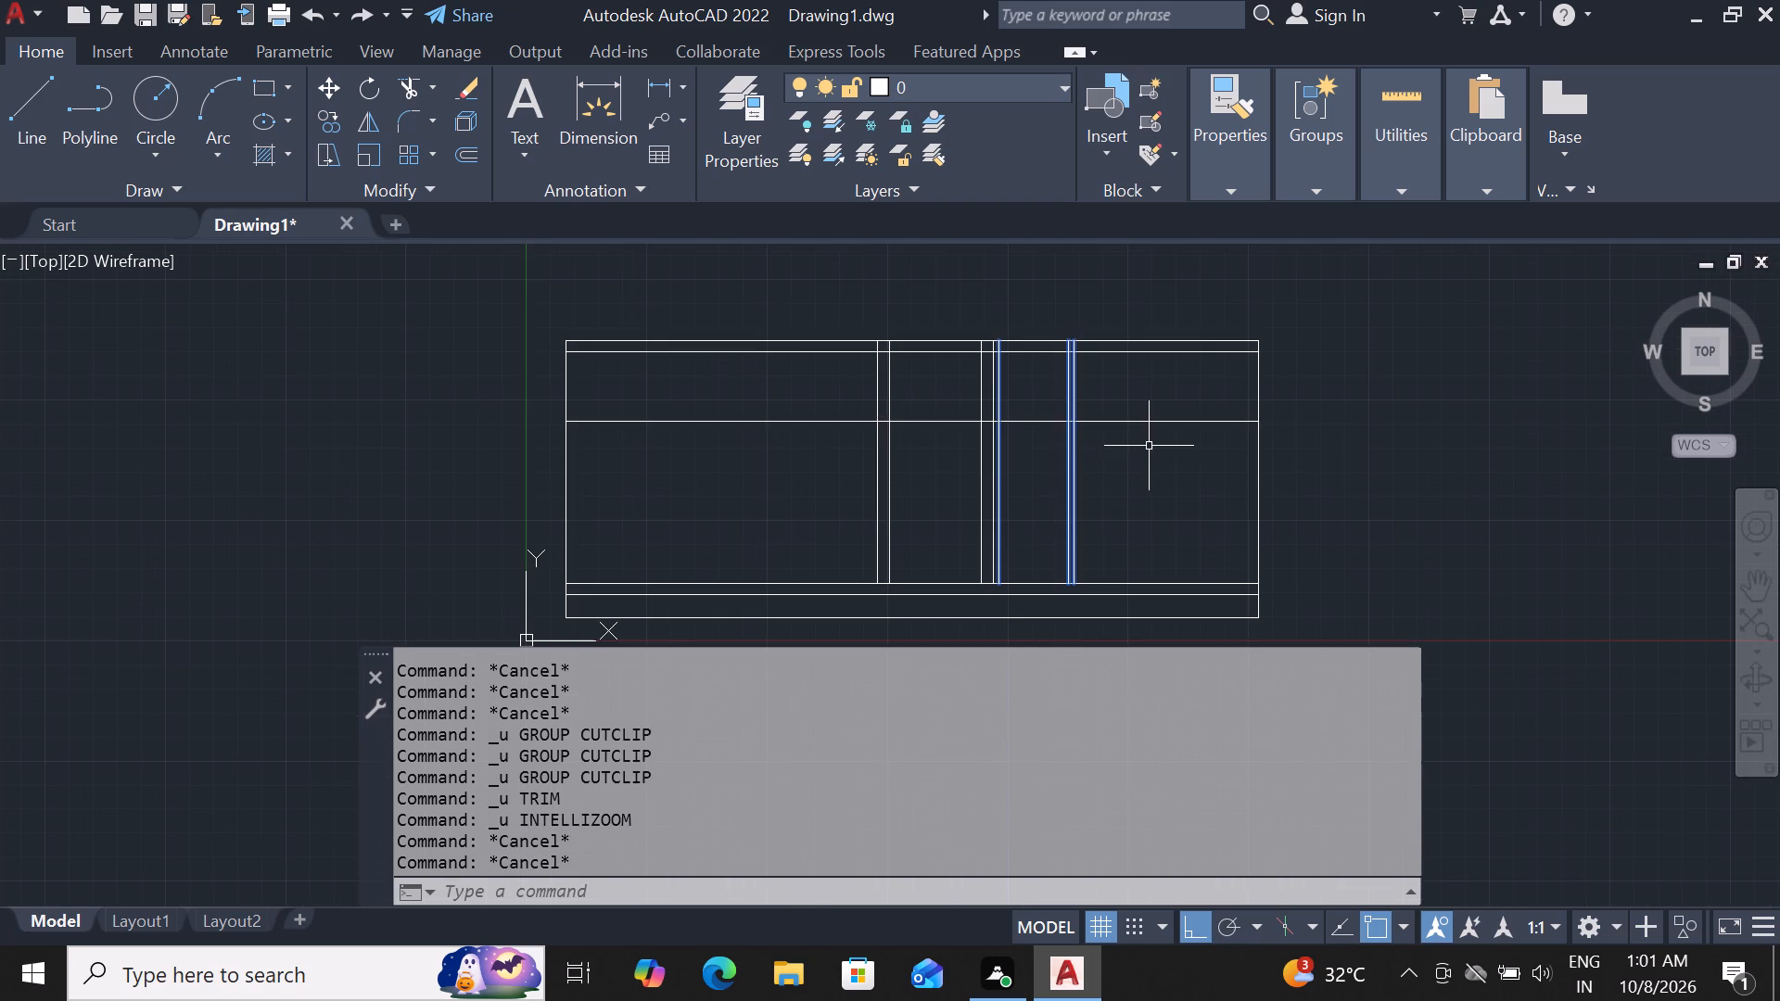
Erase the three rightmost interior vertical lines.
{"action": "scroll", "coordinate": [1114, 450], "scroll_direction": "up", "scroll_amount": 4}
{"action": "key", "text": "Escape"}
{"action": "key", "text": "Escape"}
{"action": "key", "text": "Escape"}
{"action": "key", "text": "Escape"}
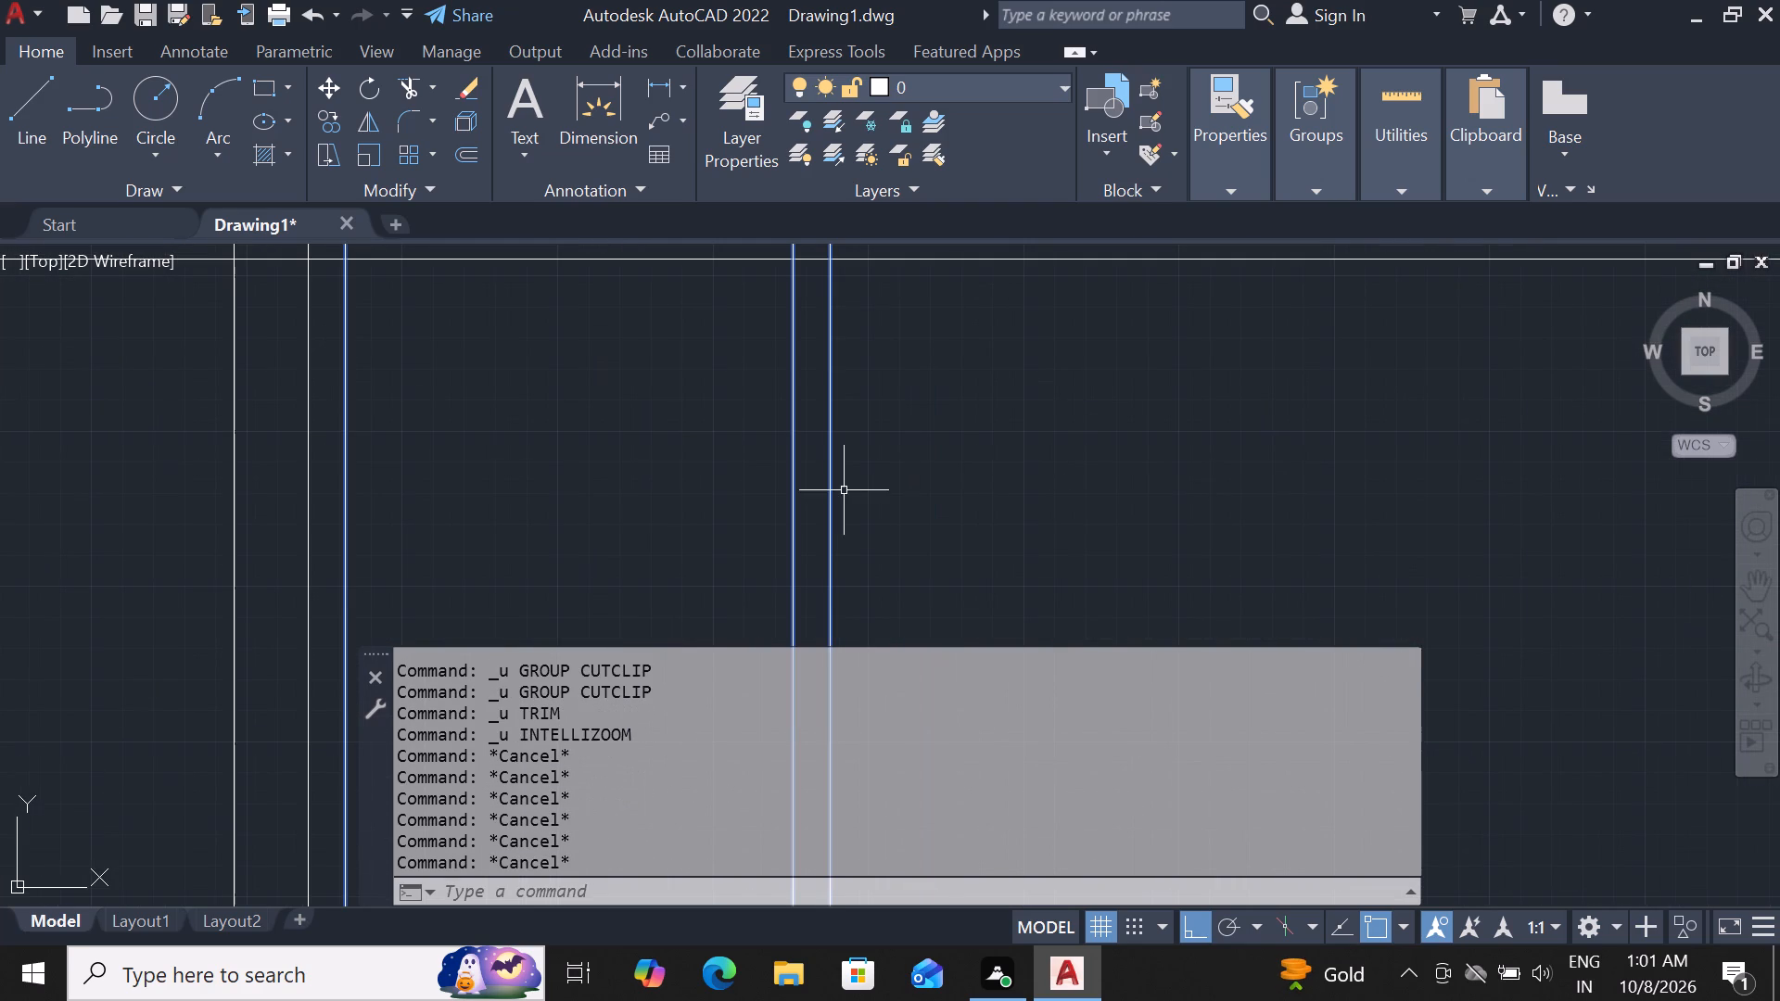
{"action": "left_click", "coordinate": [833, 509]}
{"action": "scroll", "coordinate": [1240, 448], "scroll_direction": "down", "scroll_amount": 4}
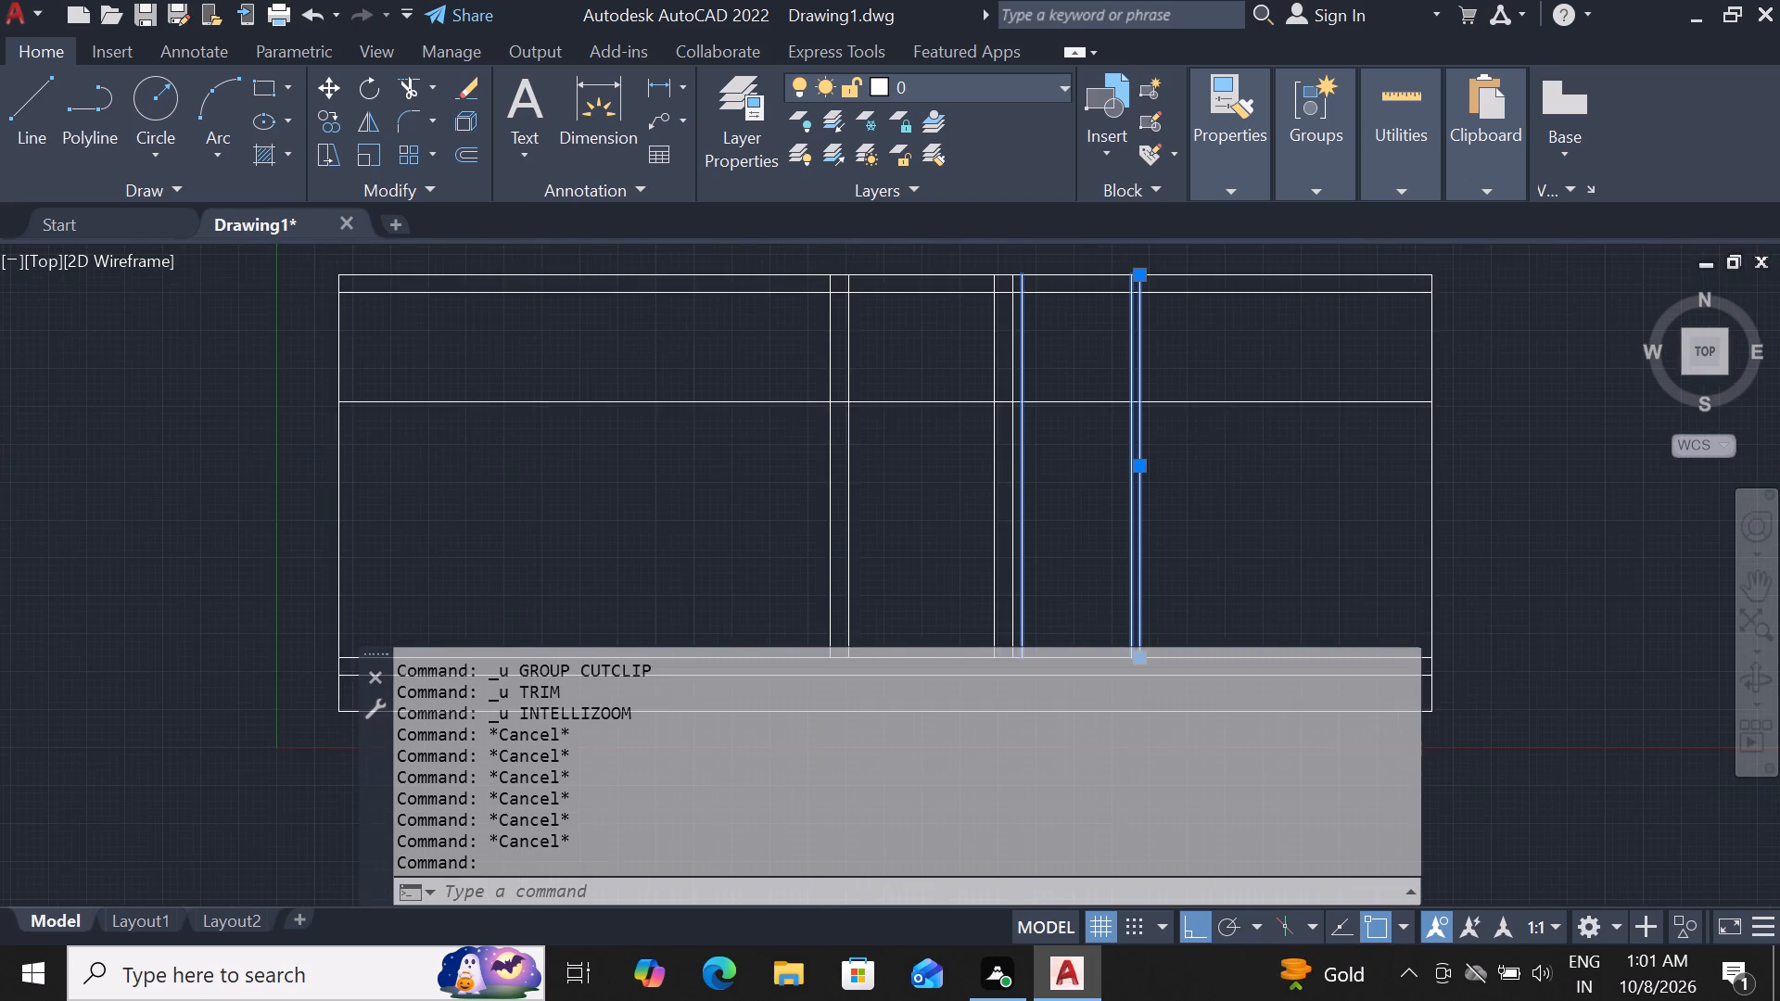
{"action": "scroll", "coordinate": [1219, 547], "scroll_direction": "up", "scroll_amount": 2}
{"action": "key", "text": "Delete"}
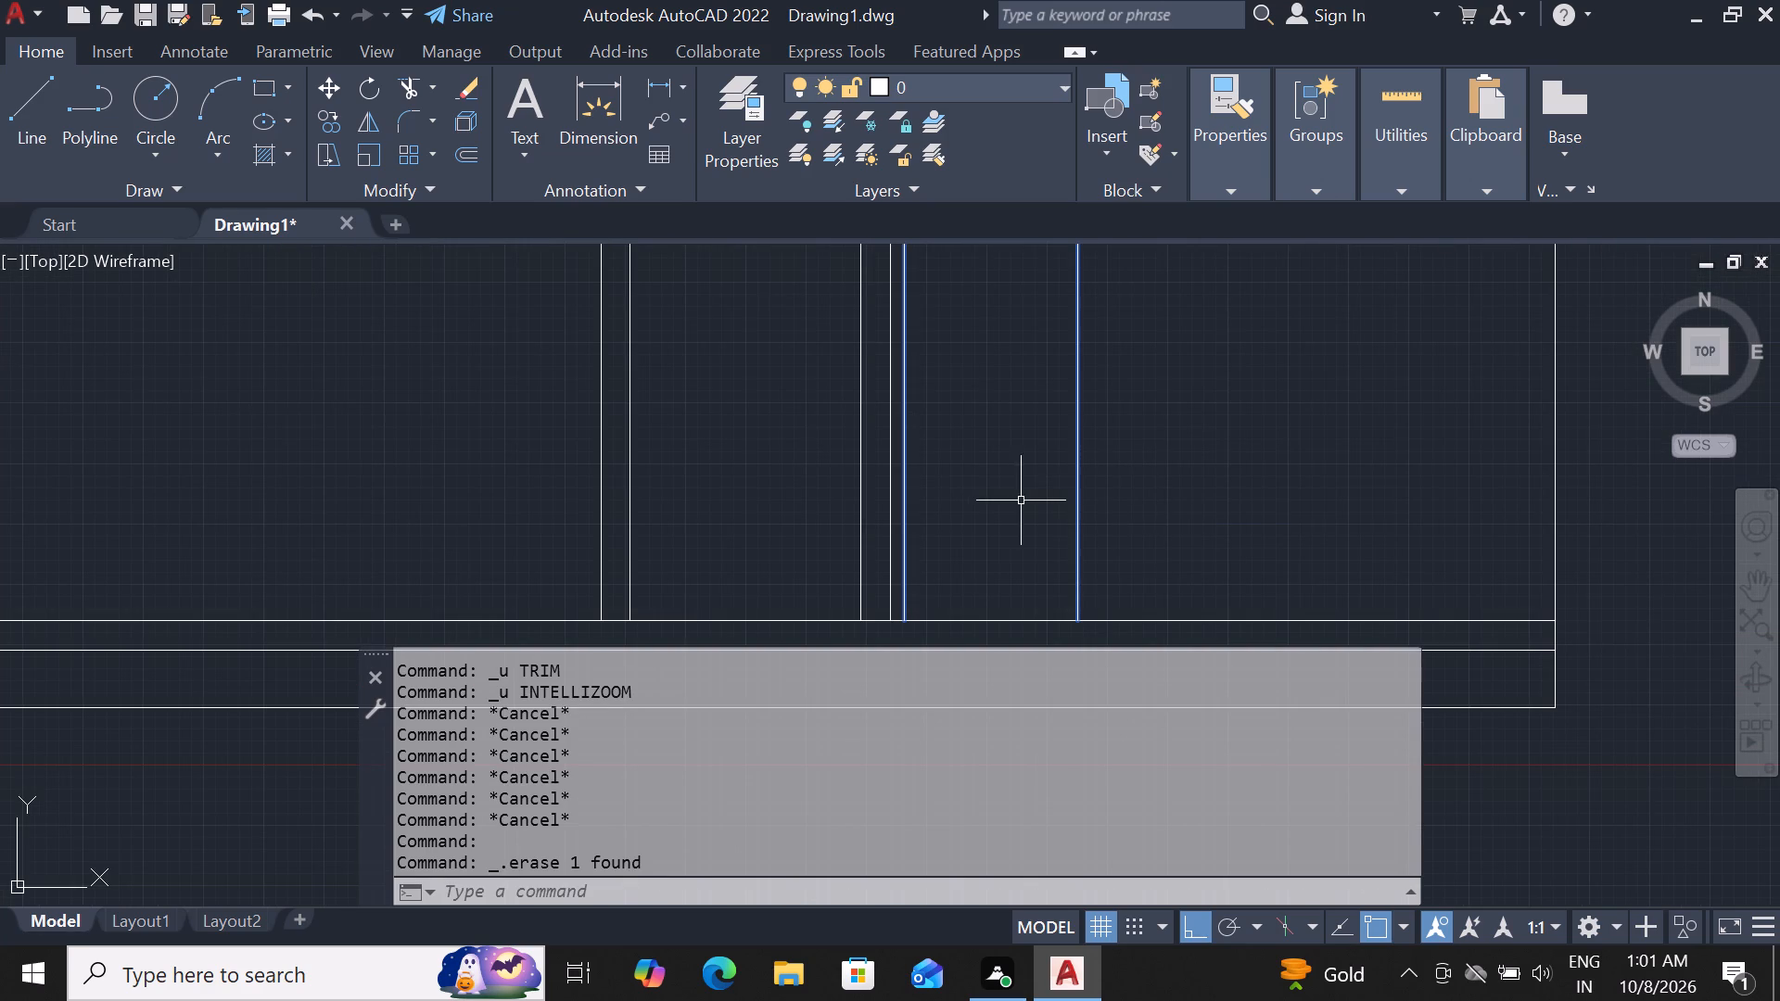
{"action": "key", "text": "Delete"}
{"action": "left_click", "coordinate": [1074, 469]}
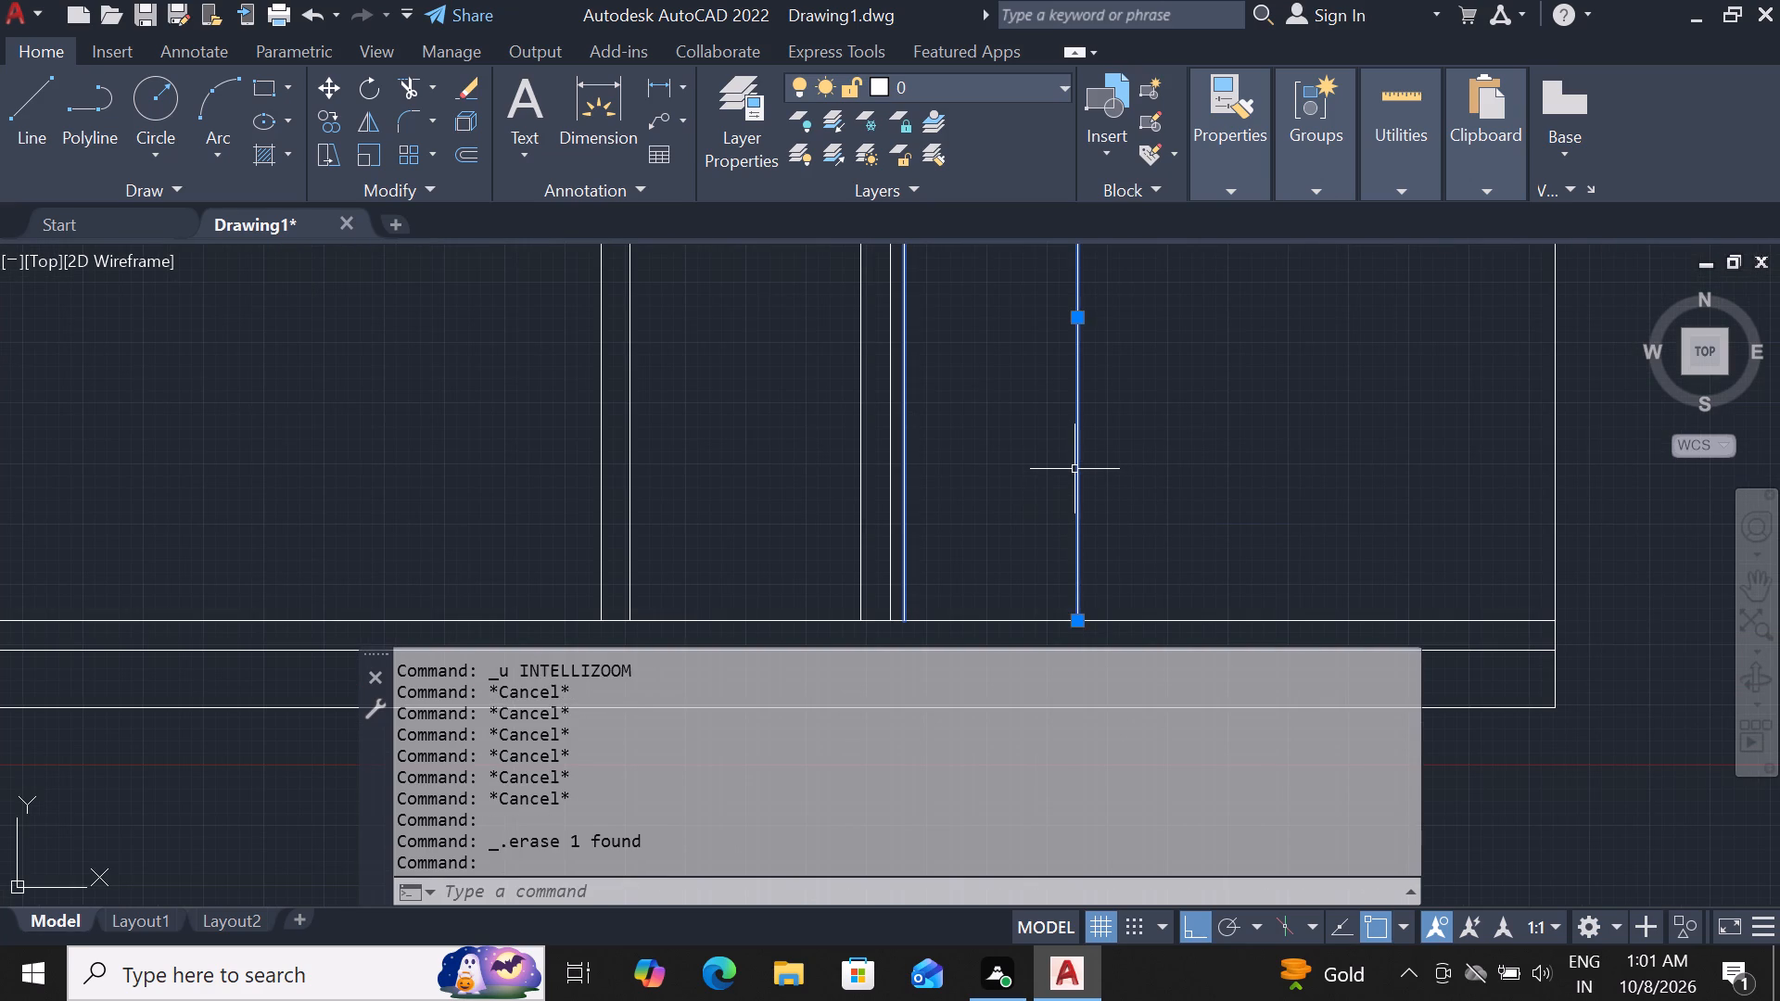
{"action": "key", "text": "Delete"}
{"action": "left_click", "coordinate": [901, 511]}
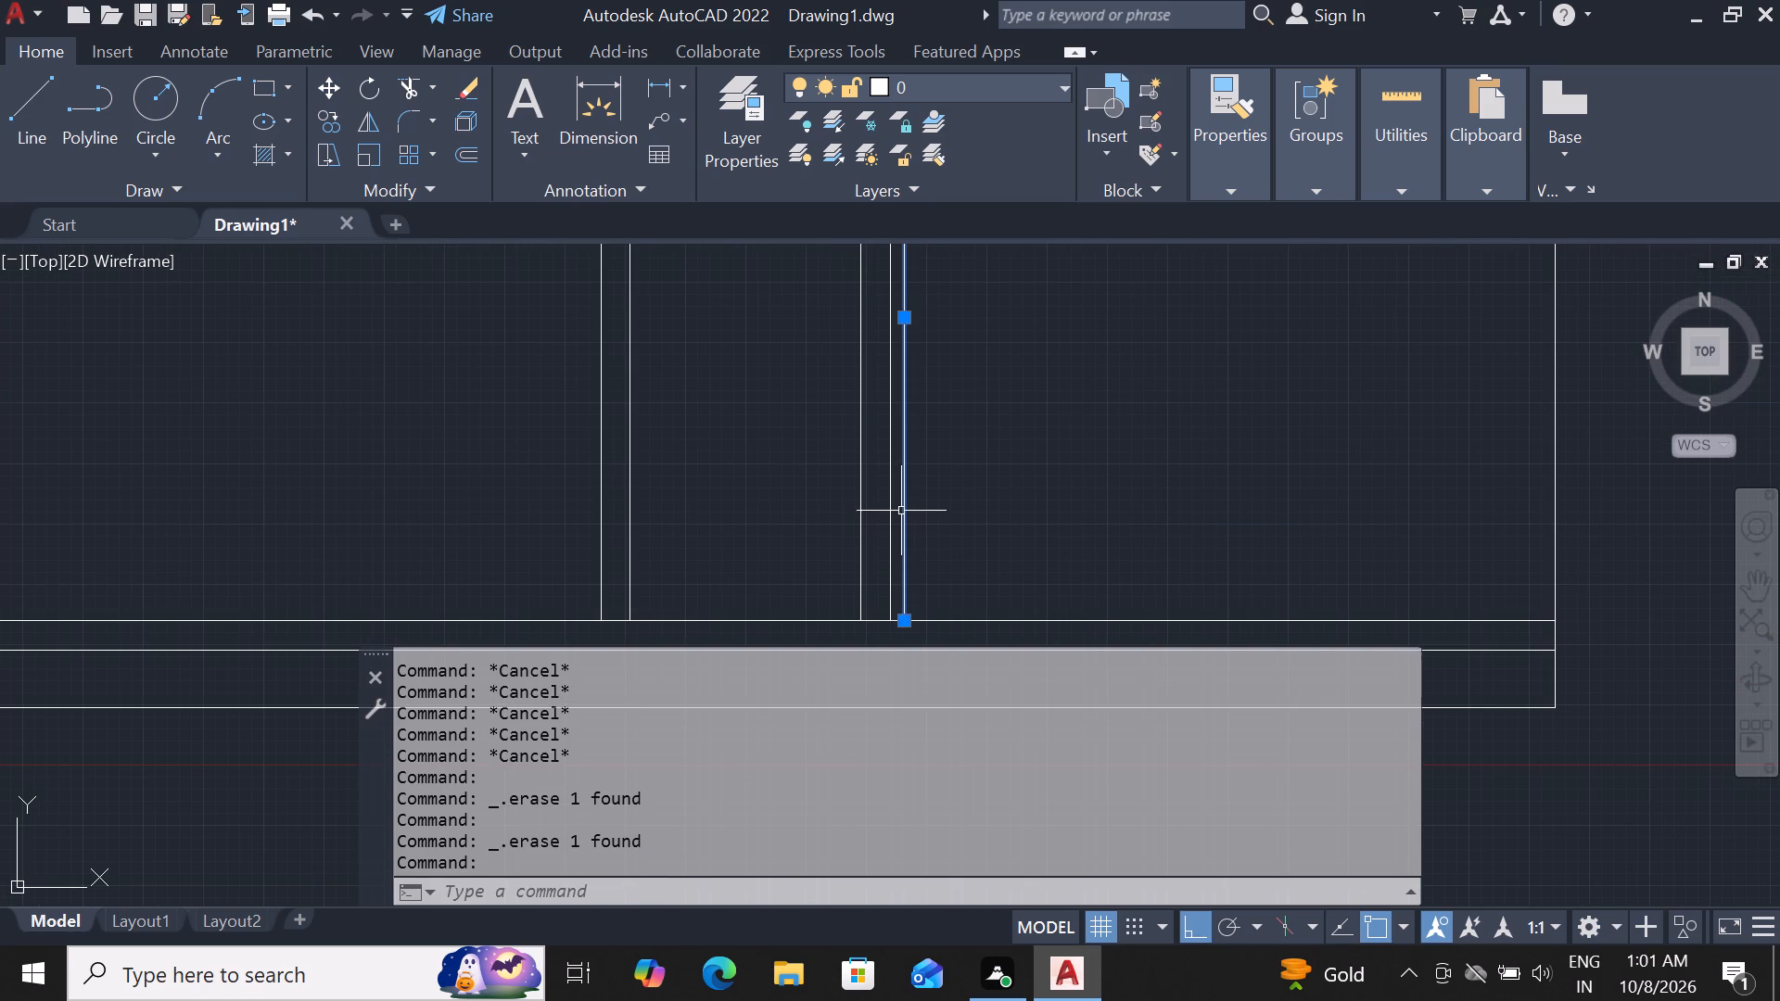
{"action": "key", "text": "Delete"}
Offset the right line of the second interior vertical pair 3" to the right, and offset that copy another 3" right.
{"action": "left_click", "coordinate": [890, 513]}
{"action": "type", "text": "of 3\""}
{"action": "key", "text": "Return"}
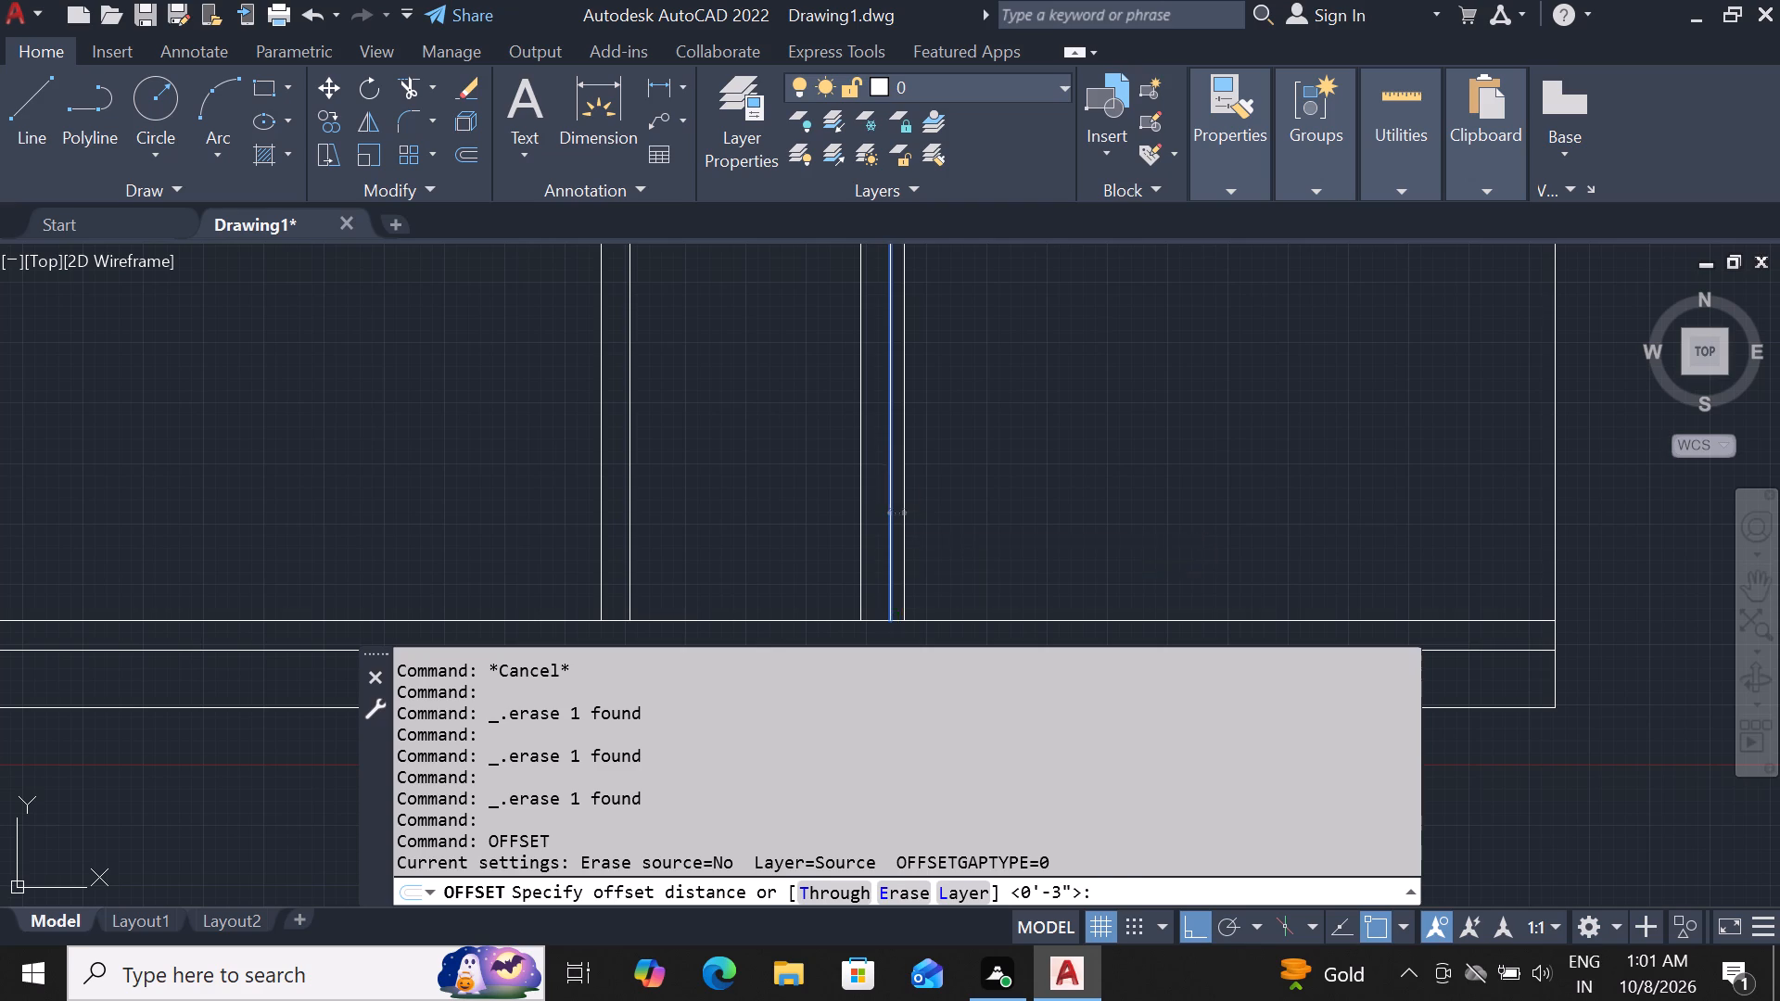
{"action": "left_click", "coordinate": [983, 474]}
{"action": "left_click", "coordinate": [903, 576]}
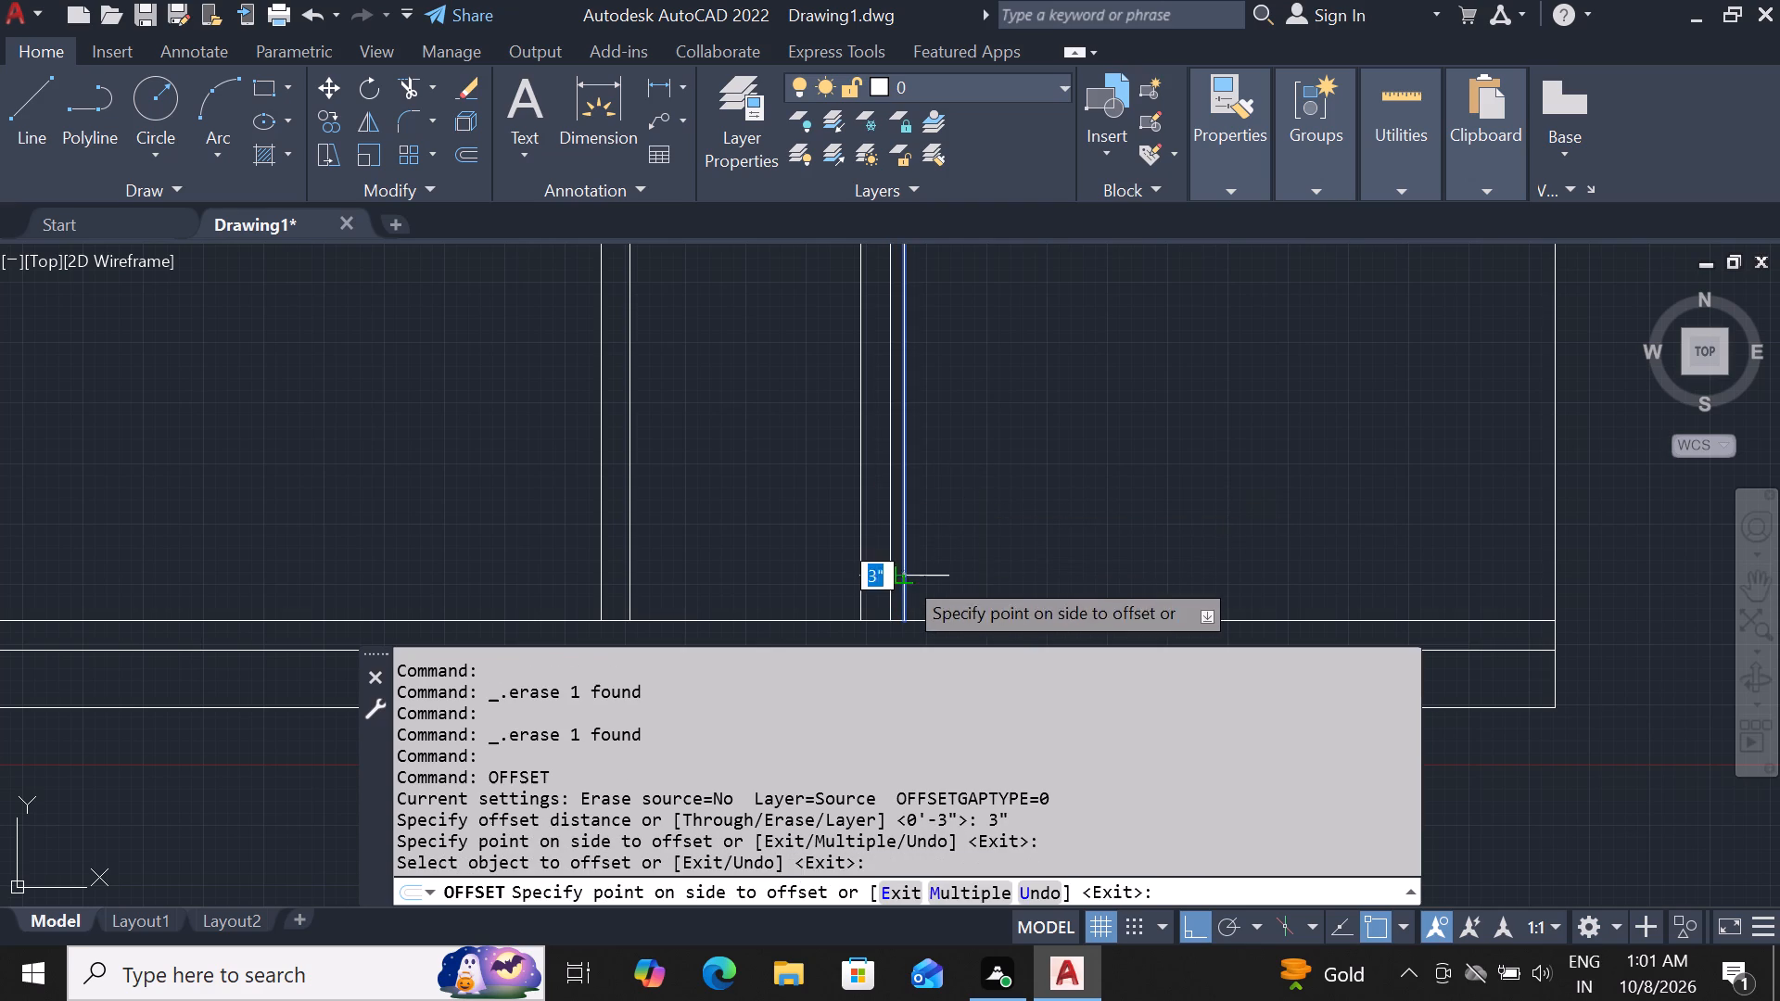
{"action": "left_click", "coordinate": [1065, 535]}
{"action": "key", "text": "Escape"}
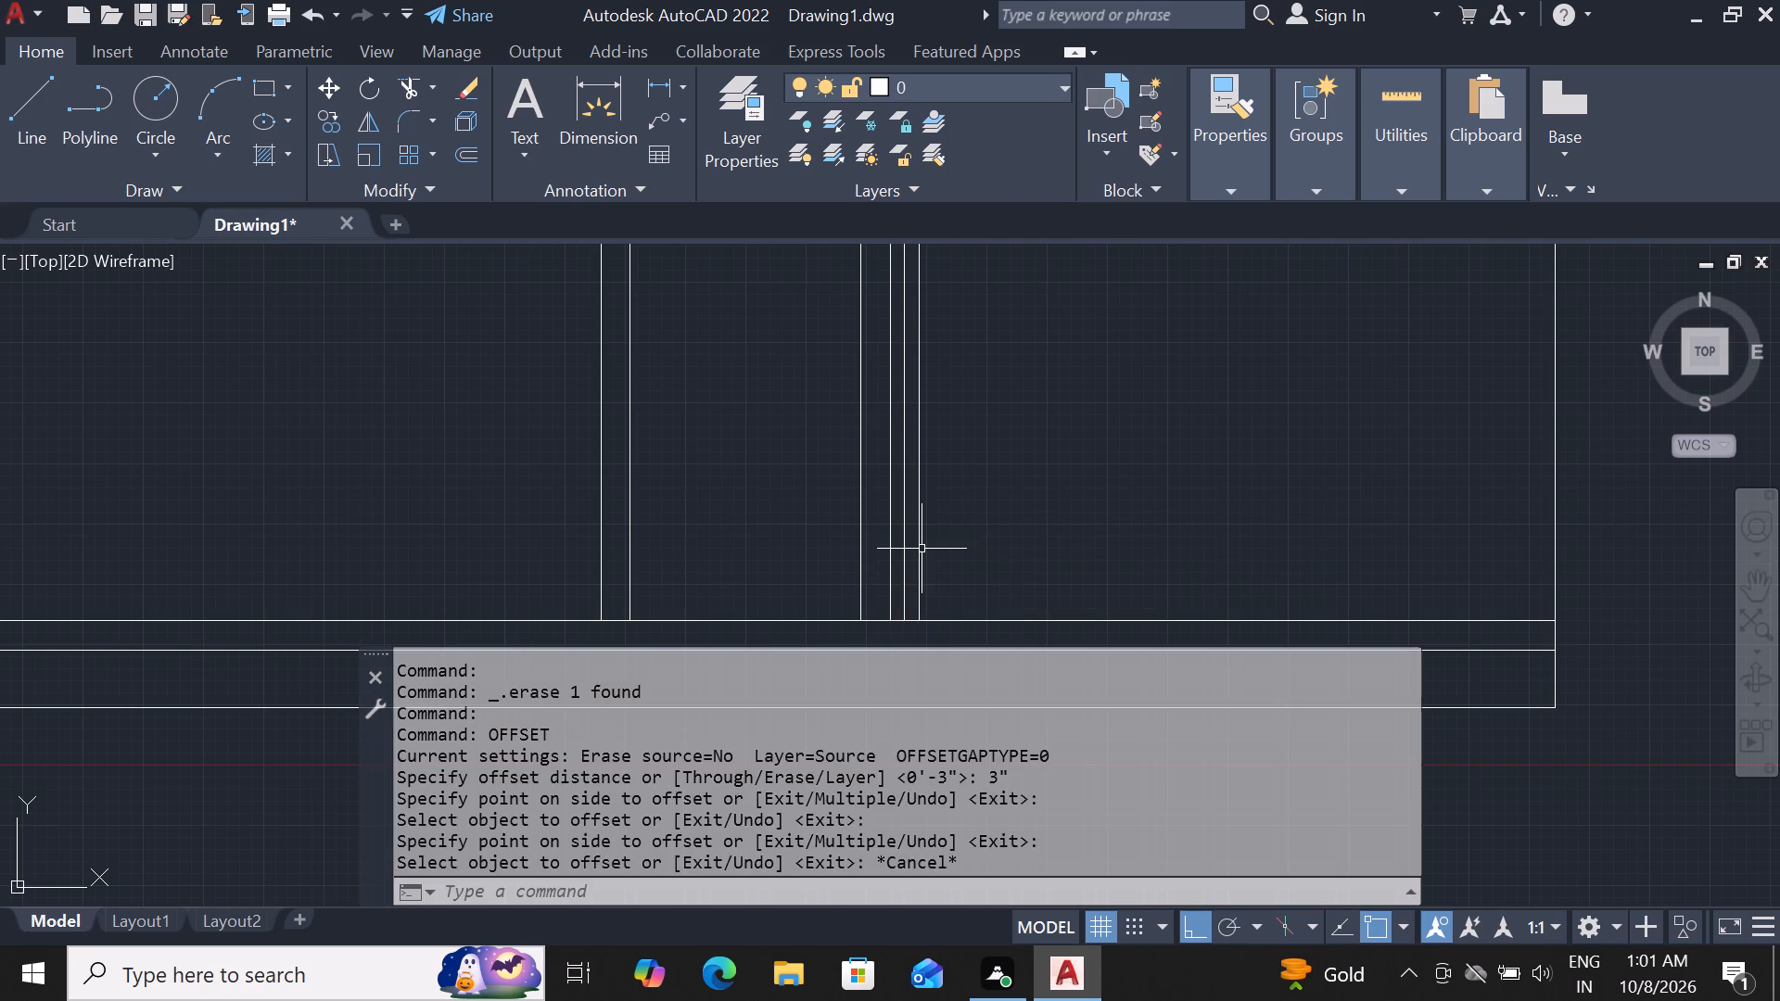
Offset the rightmost interior vertical line 3' to the right.
{"action": "left_click", "coordinate": [922, 550]}
{"action": "type", "text": "of 3'"}
{"action": "key", "text": "Return"}
{"action": "left_click", "coordinate": [1200, 459]}
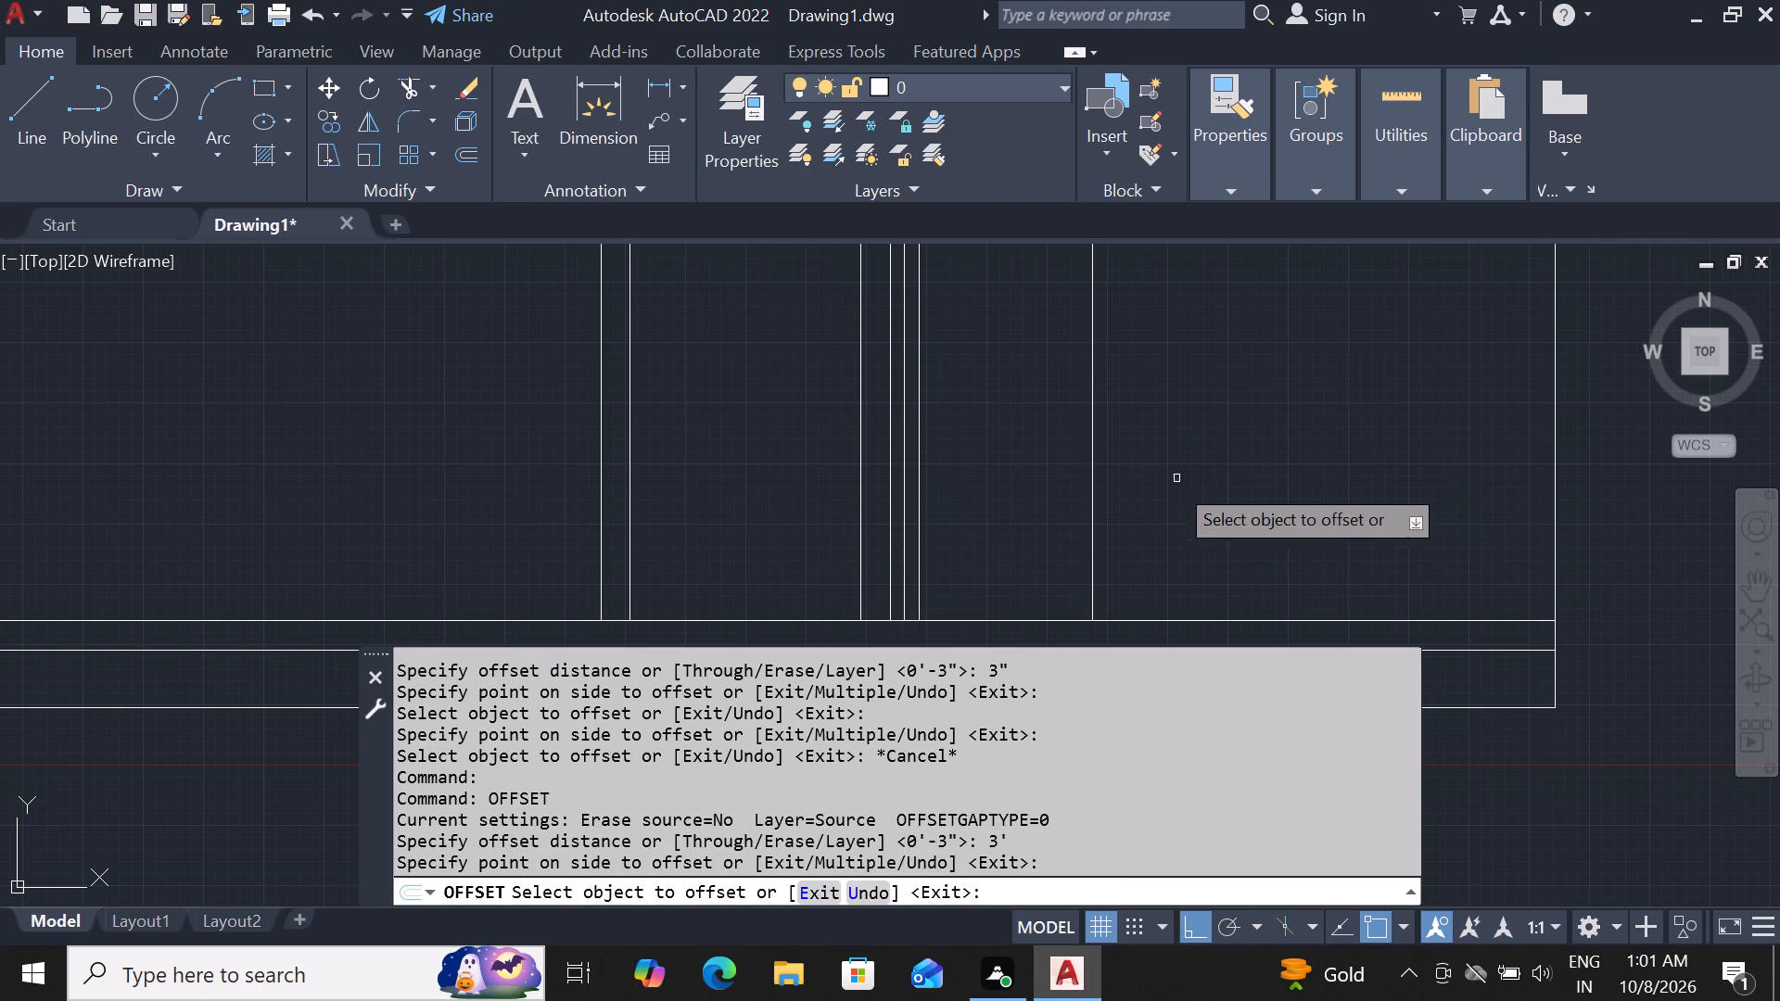
{"action": "key", "text": "Escape"}
Offset the new rightmost interior vertical line 3" to the right.
{"action": "left_click", "coordinate": [1095, 538]}
{"action": "type", "text": "of 3\""}
{"action": "key", "text": "Return"}
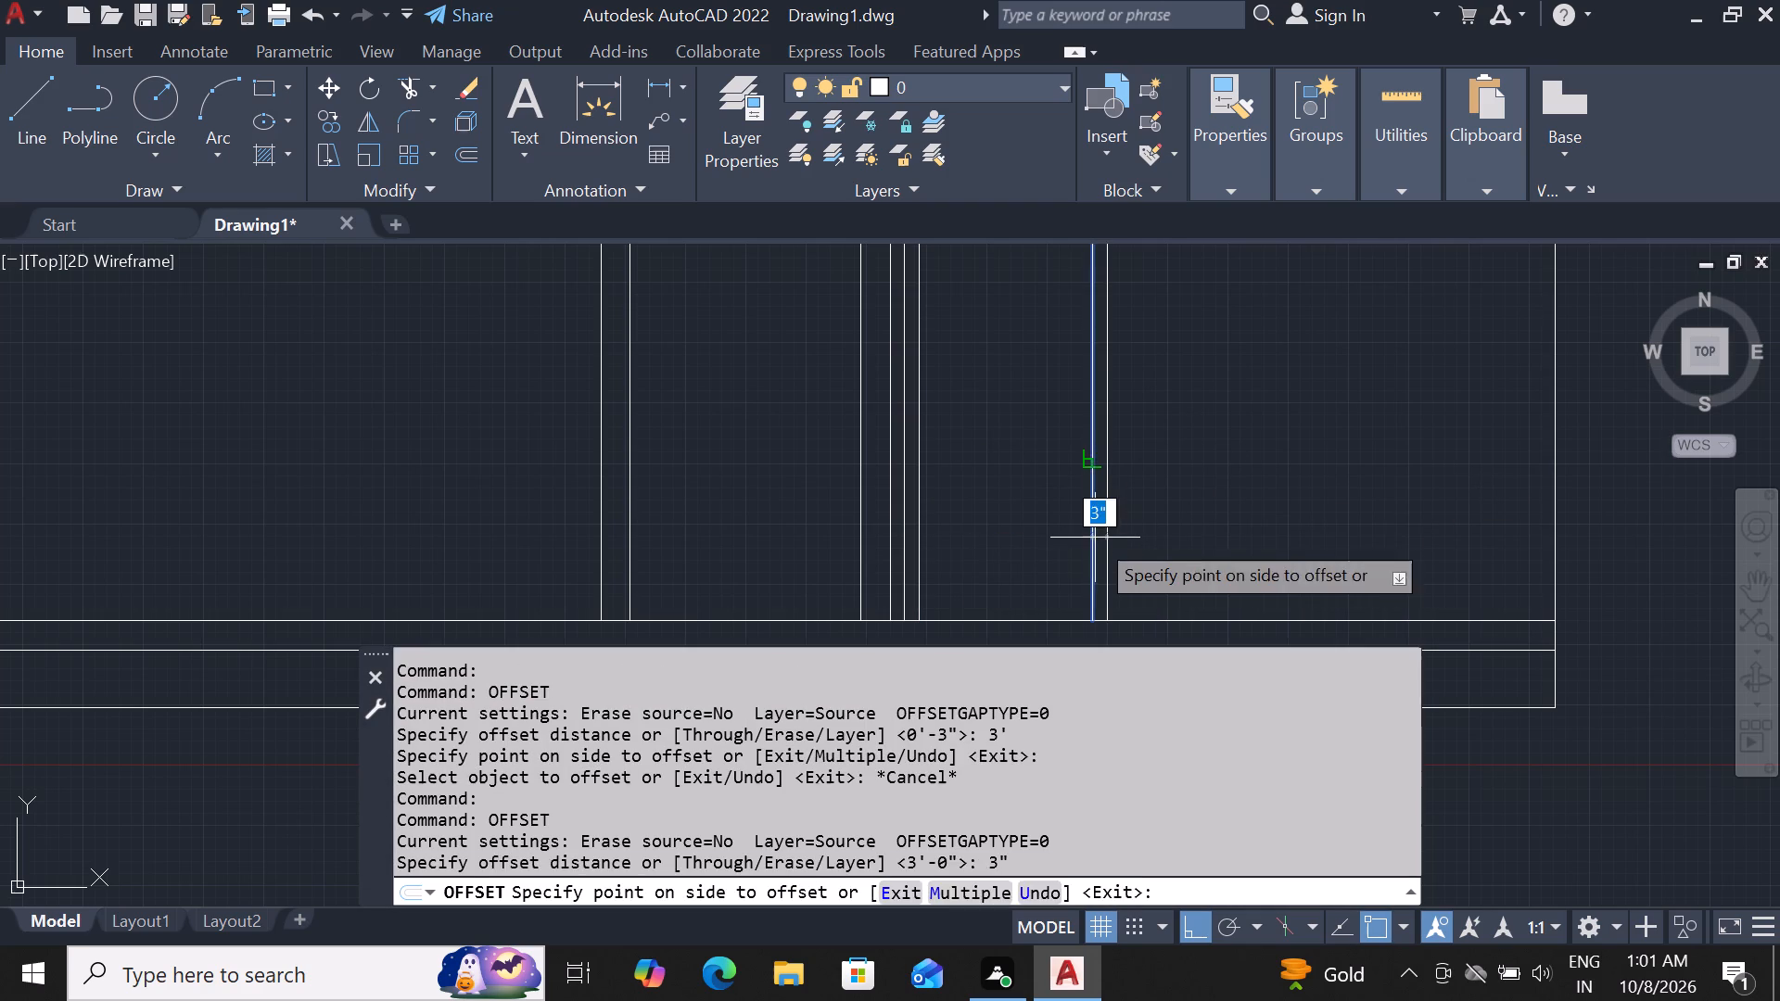
{"action": "left_click", "coordinate": [1141, 490]}
{"action": "scroll", "coordinate": [1130, 487], "scroll_direction": "down", "scroll_amount": 2}
{"action": "scroll", "coordinate": [1094, 348], "scroll_direction": "up", "scroll_amount": 3}
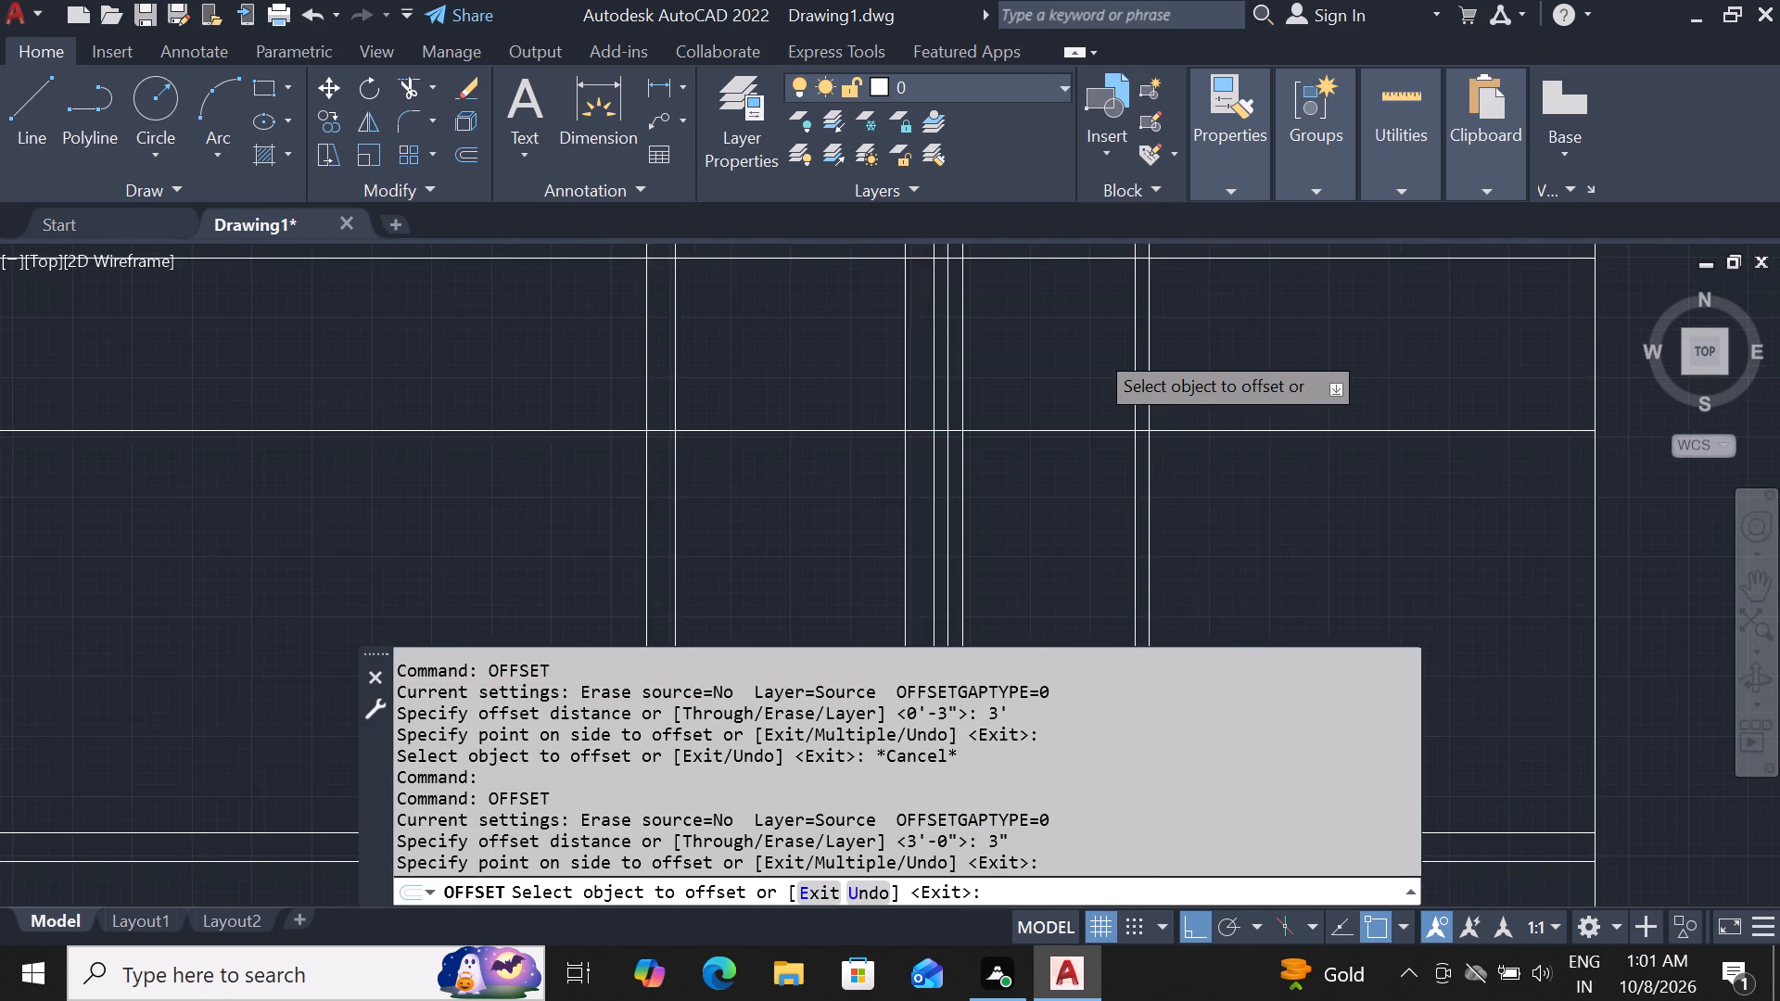
{"action": "key", "text": "Escape"}
Trim the four rightmost interior vertical lines above the middle horizontal line.
{"action": "type", "text": "tr"}
{"action": "key", "text": "space"}
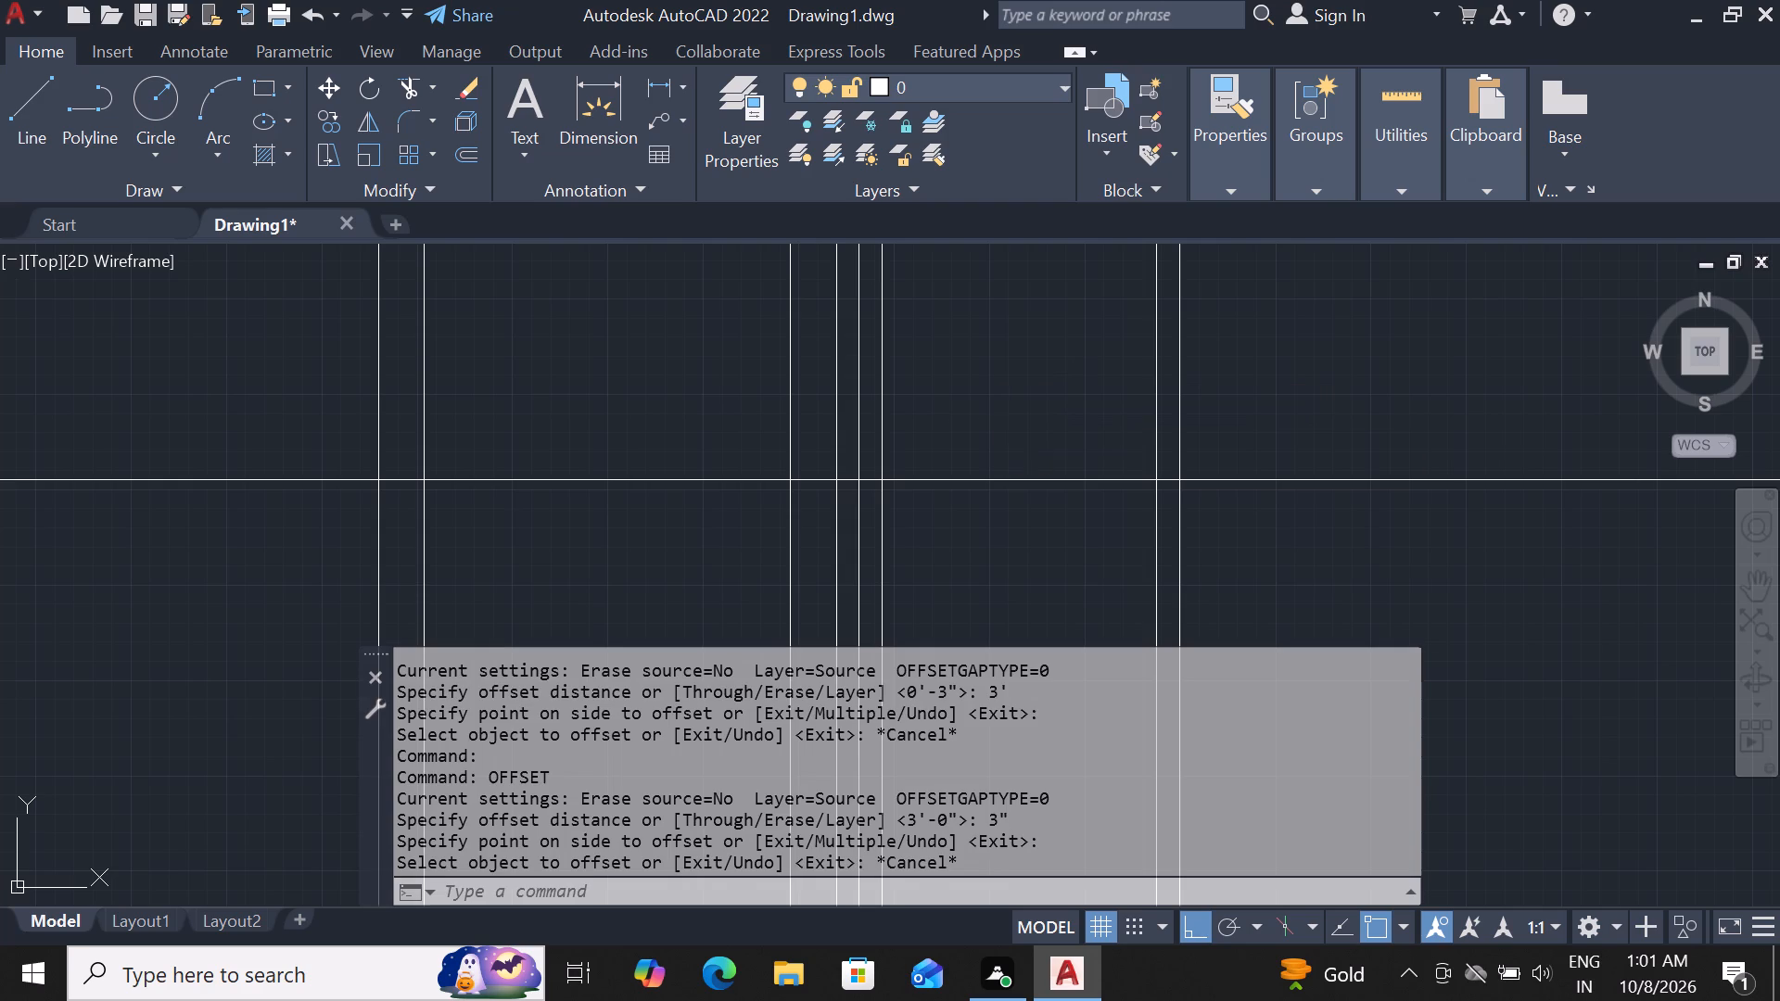
{"action": "key", "text": "space"}
{"action": "left_click", "coordinate": [858, 452]}
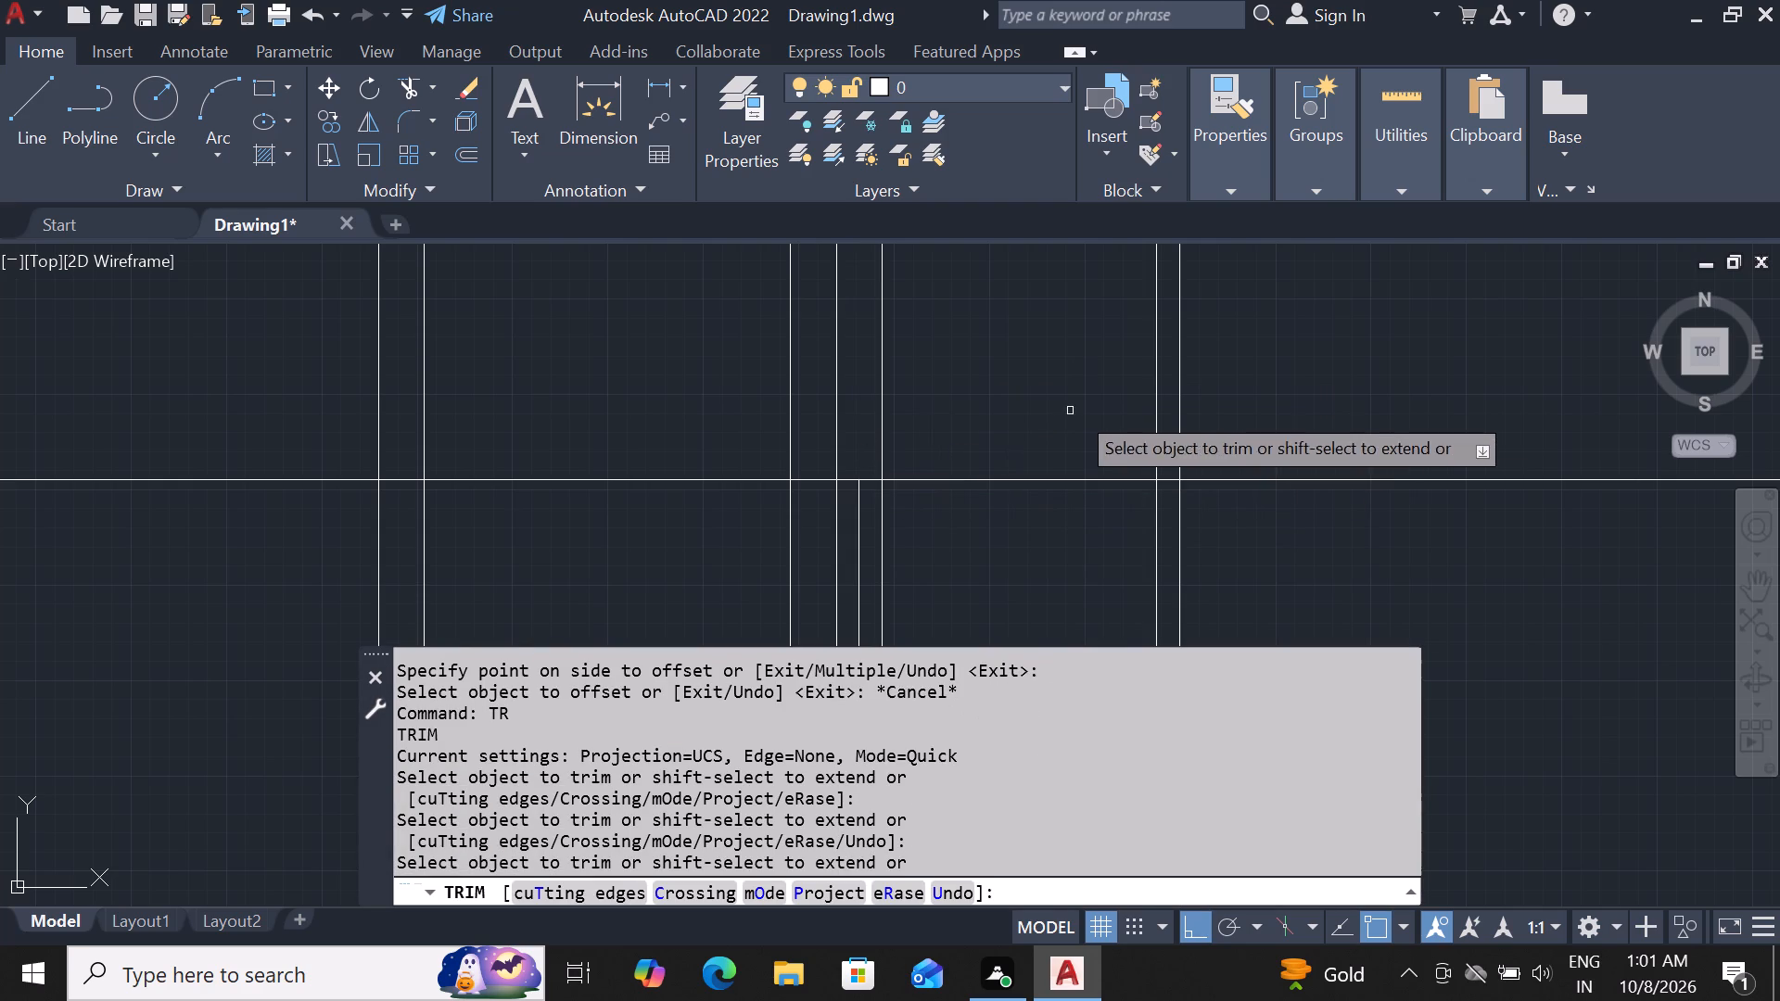
{"action": "left_click_drag", "start_coordinate": [1251, 395], "coordinate": [1236, 395]}
{"action": "left_click", "coordinate": [883, 425]}
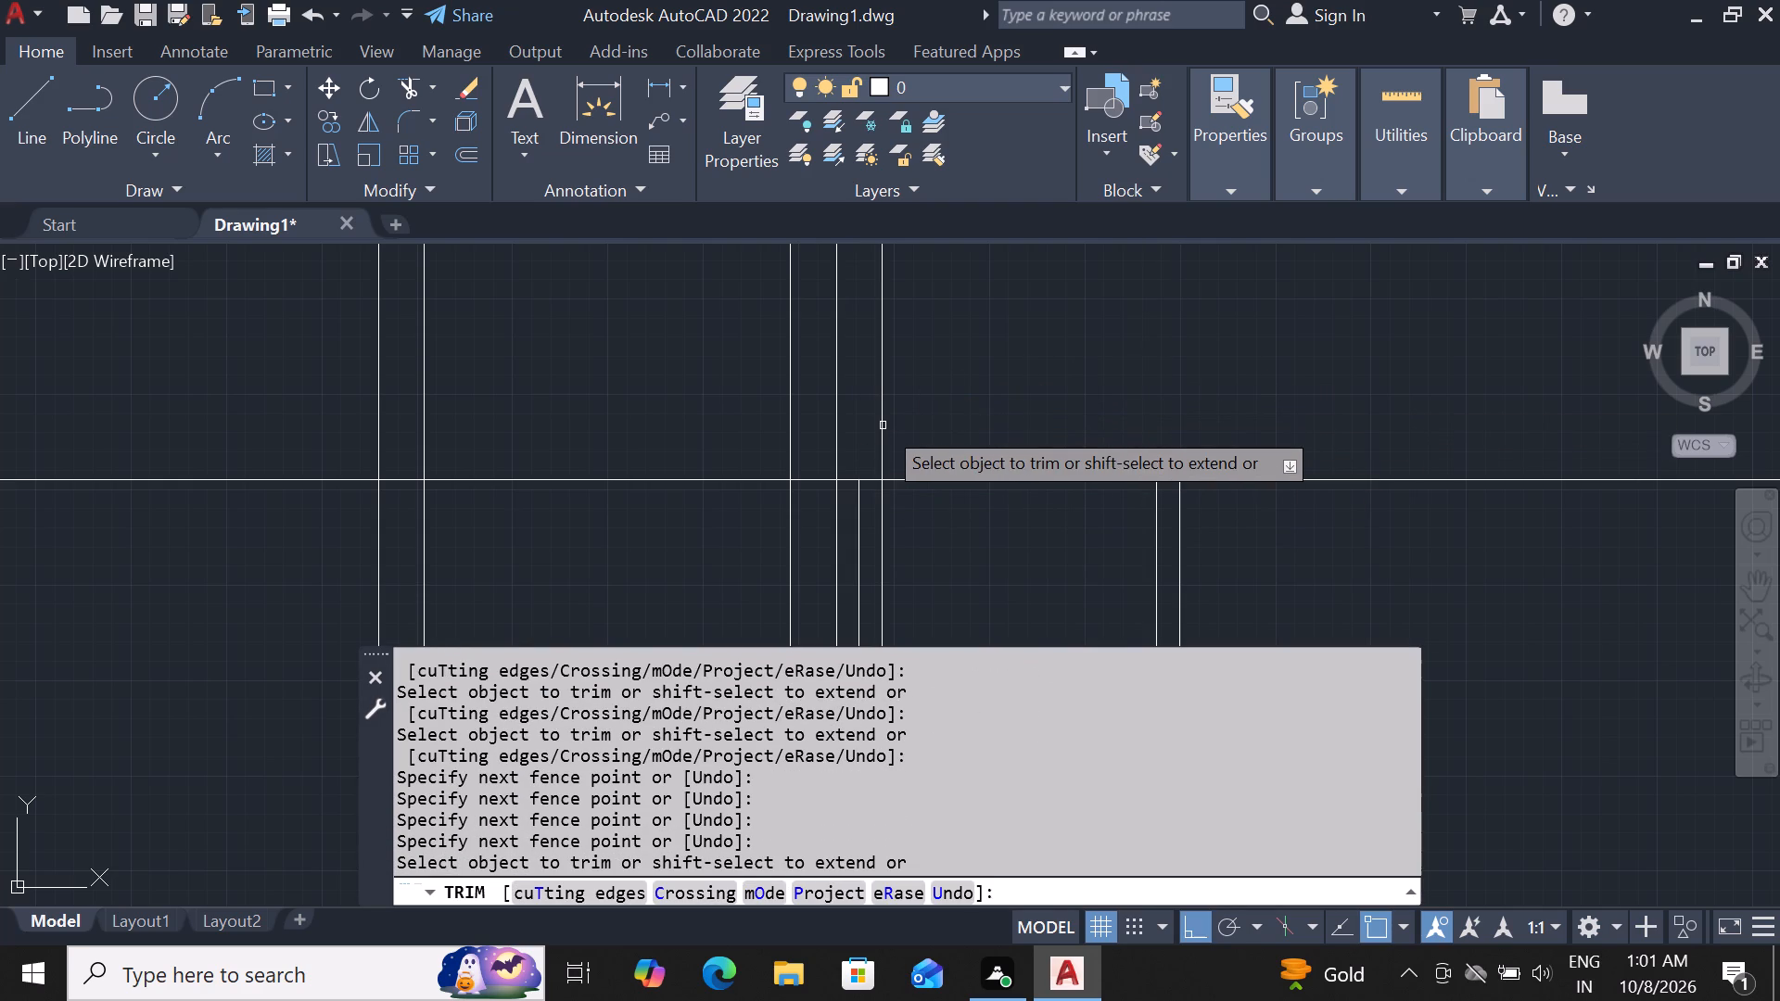
{"action": "left_click", "coordinate": [883, 425]}
Trim the middle horizontal line between the second vertical pair and the adjacent 3' frame, and beyond the frame's right edge.
{"action": "scroll", "coordinate": [850, 494], "scroll_direction": "up", "scroll_amount": 3}
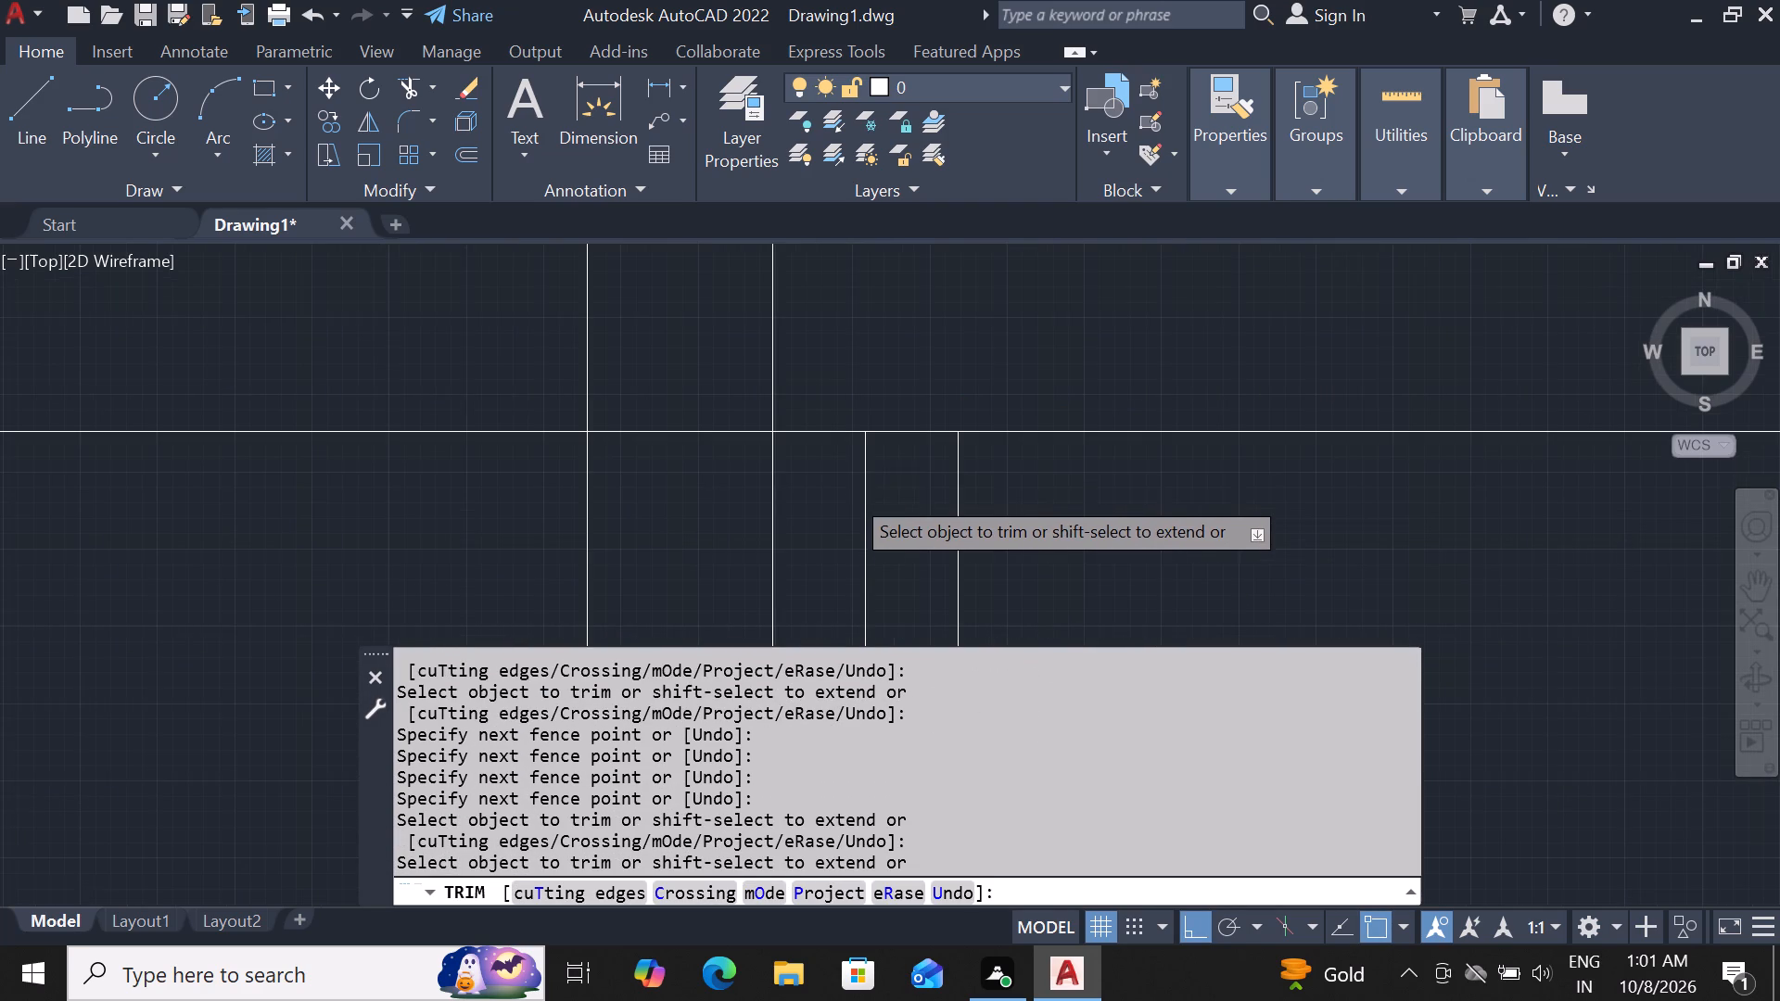
{"action": "left_click", "coordinate": [843, 437]}
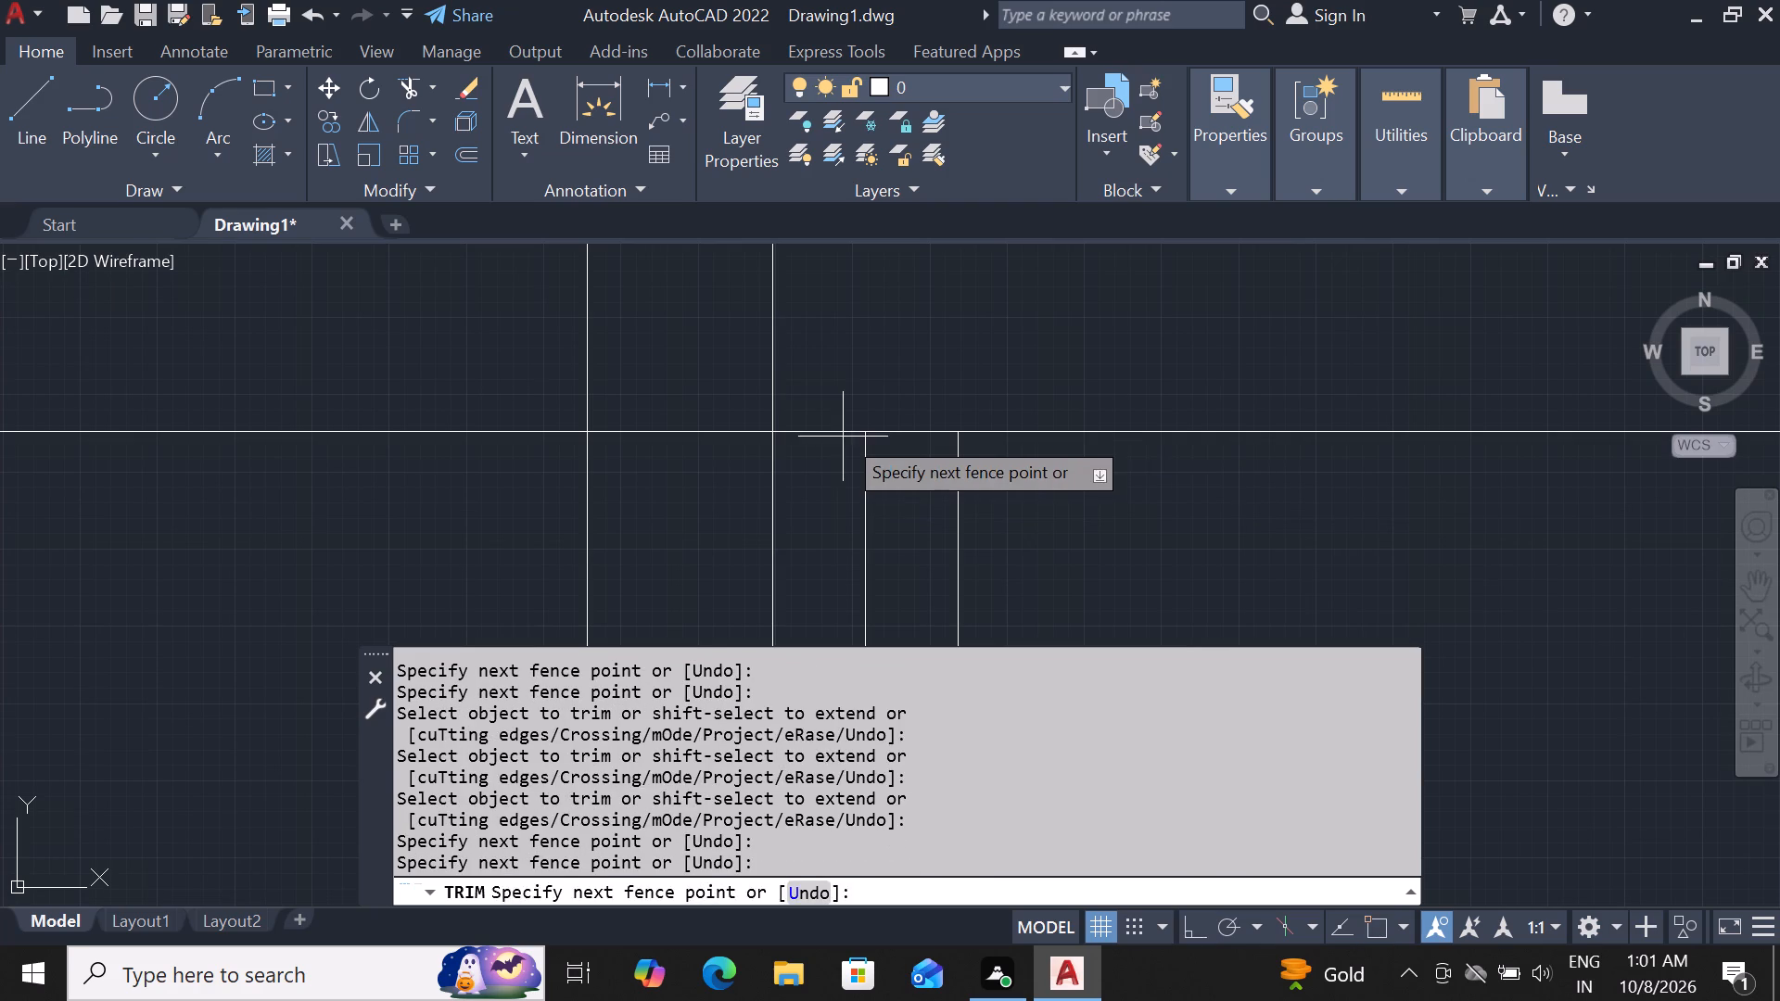
{"action": "left_click", "coordinate": [844, 411]}
{"action": "scroll", "coordinate": [844, 411], "scroll_direction": "down", "scroll_amount": 3}
{"action": "left_click", "coordinate": [1289, 369]}
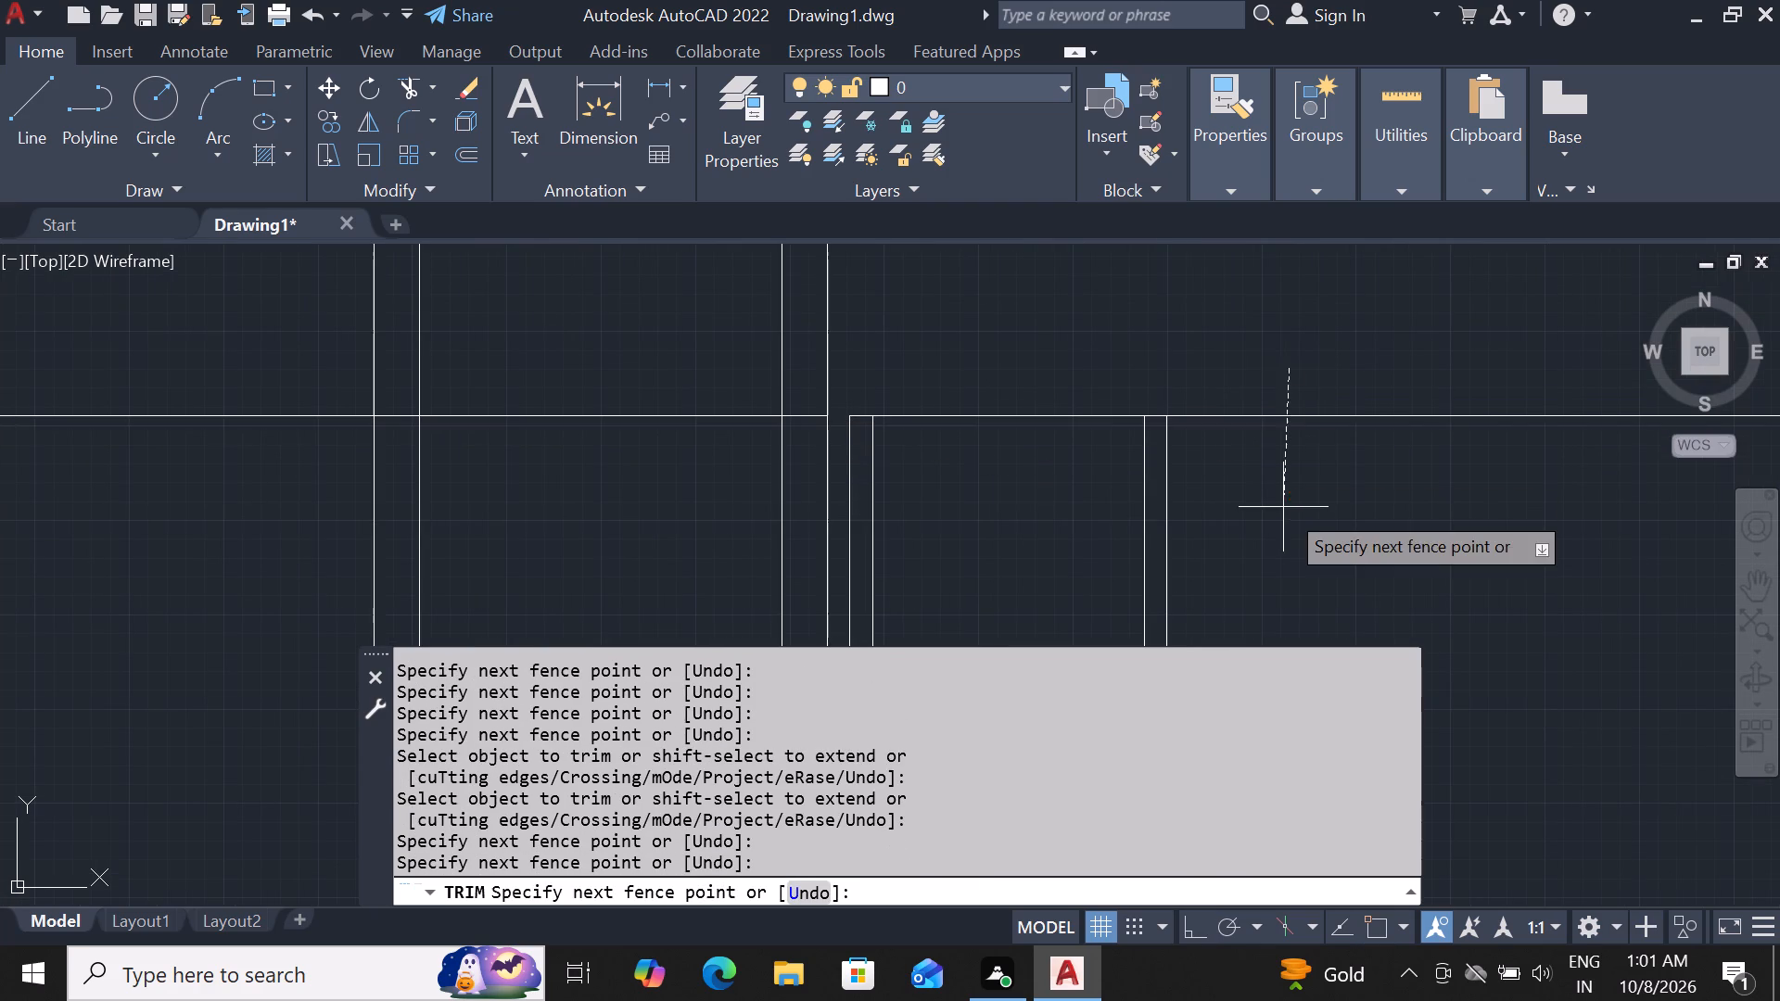
{"action": "left_click", "coordinate": [1285, 513]}
{"action": "scroll", "coordinate": [1277, 515], "scroll_direction": "down", "scroll_amount": 3}
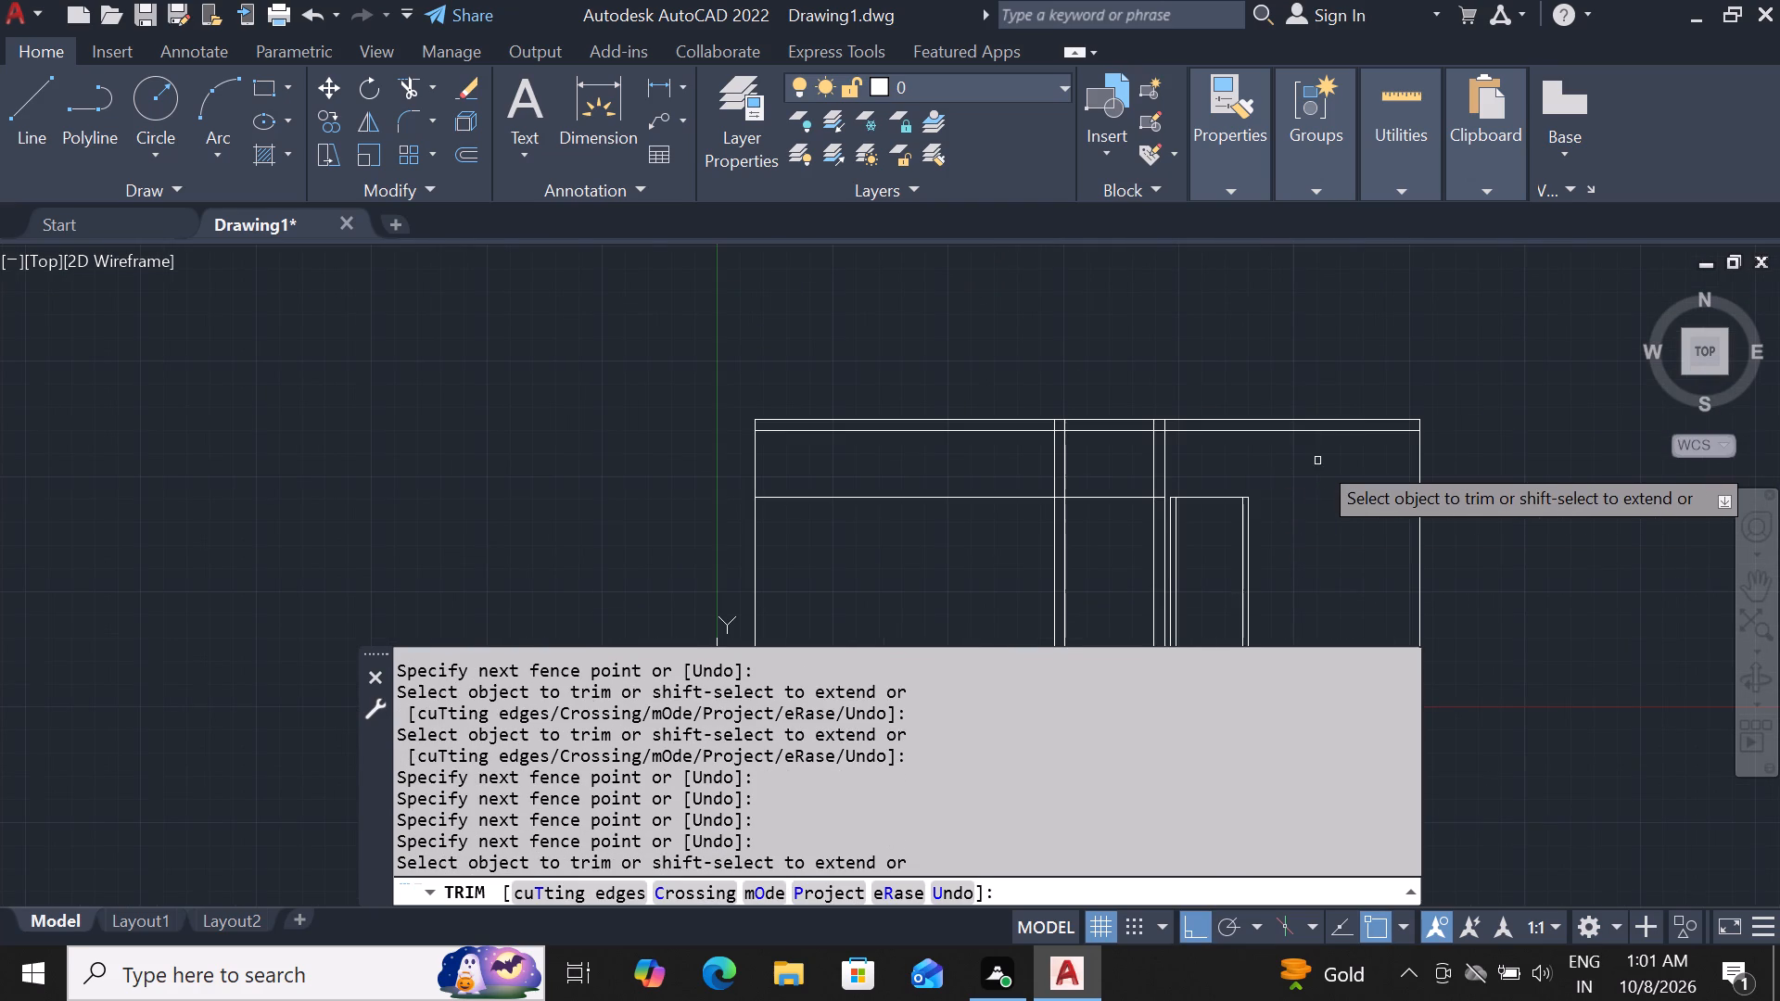
{"action": "scroll", "coordinate": [1317, 461], "scroll_direction": "up", "scroll_amount": 2}
{"action": "key", "text": "Escape"}
{"action": "scroll", "coordinate": [967, 407], "scroll_direction": "down", "scroll_amount": 2}
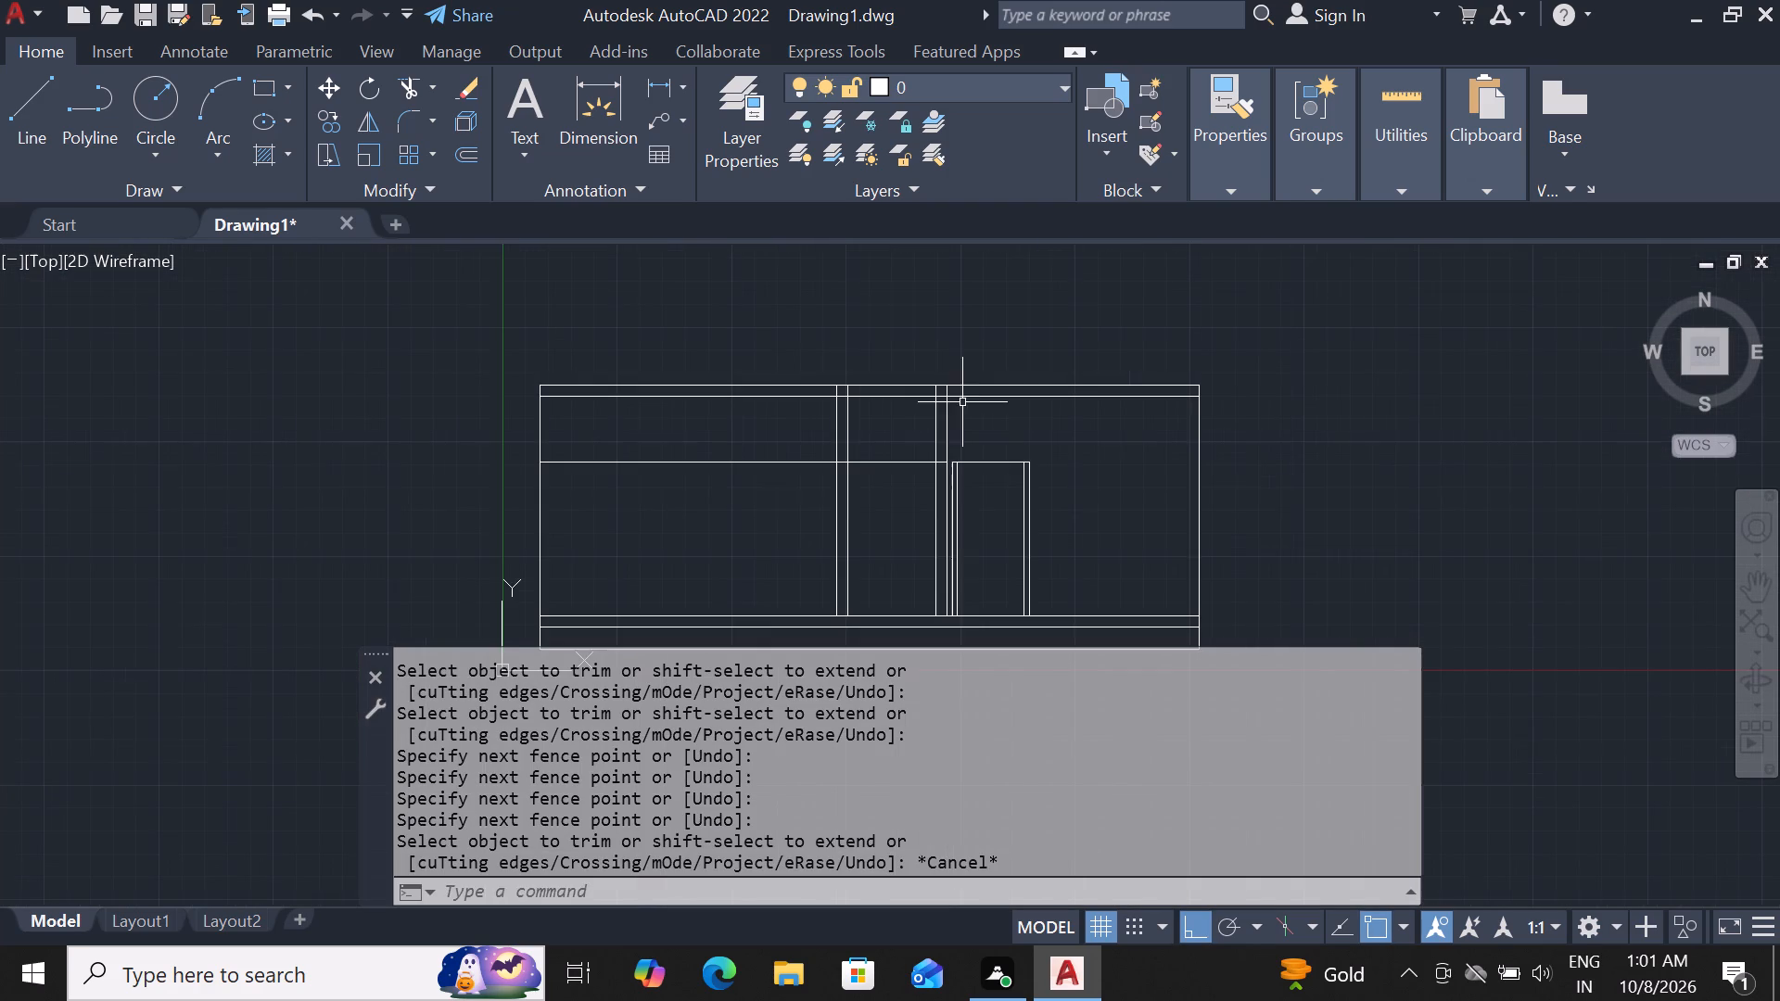
Offset the left line of the second interior vertical pair 3" to the left, and offset that copy another 3" left.
{"action": "scroll", "coordinate": [978, 583], "scroll_direction": "up", "scroll_amount": 2}
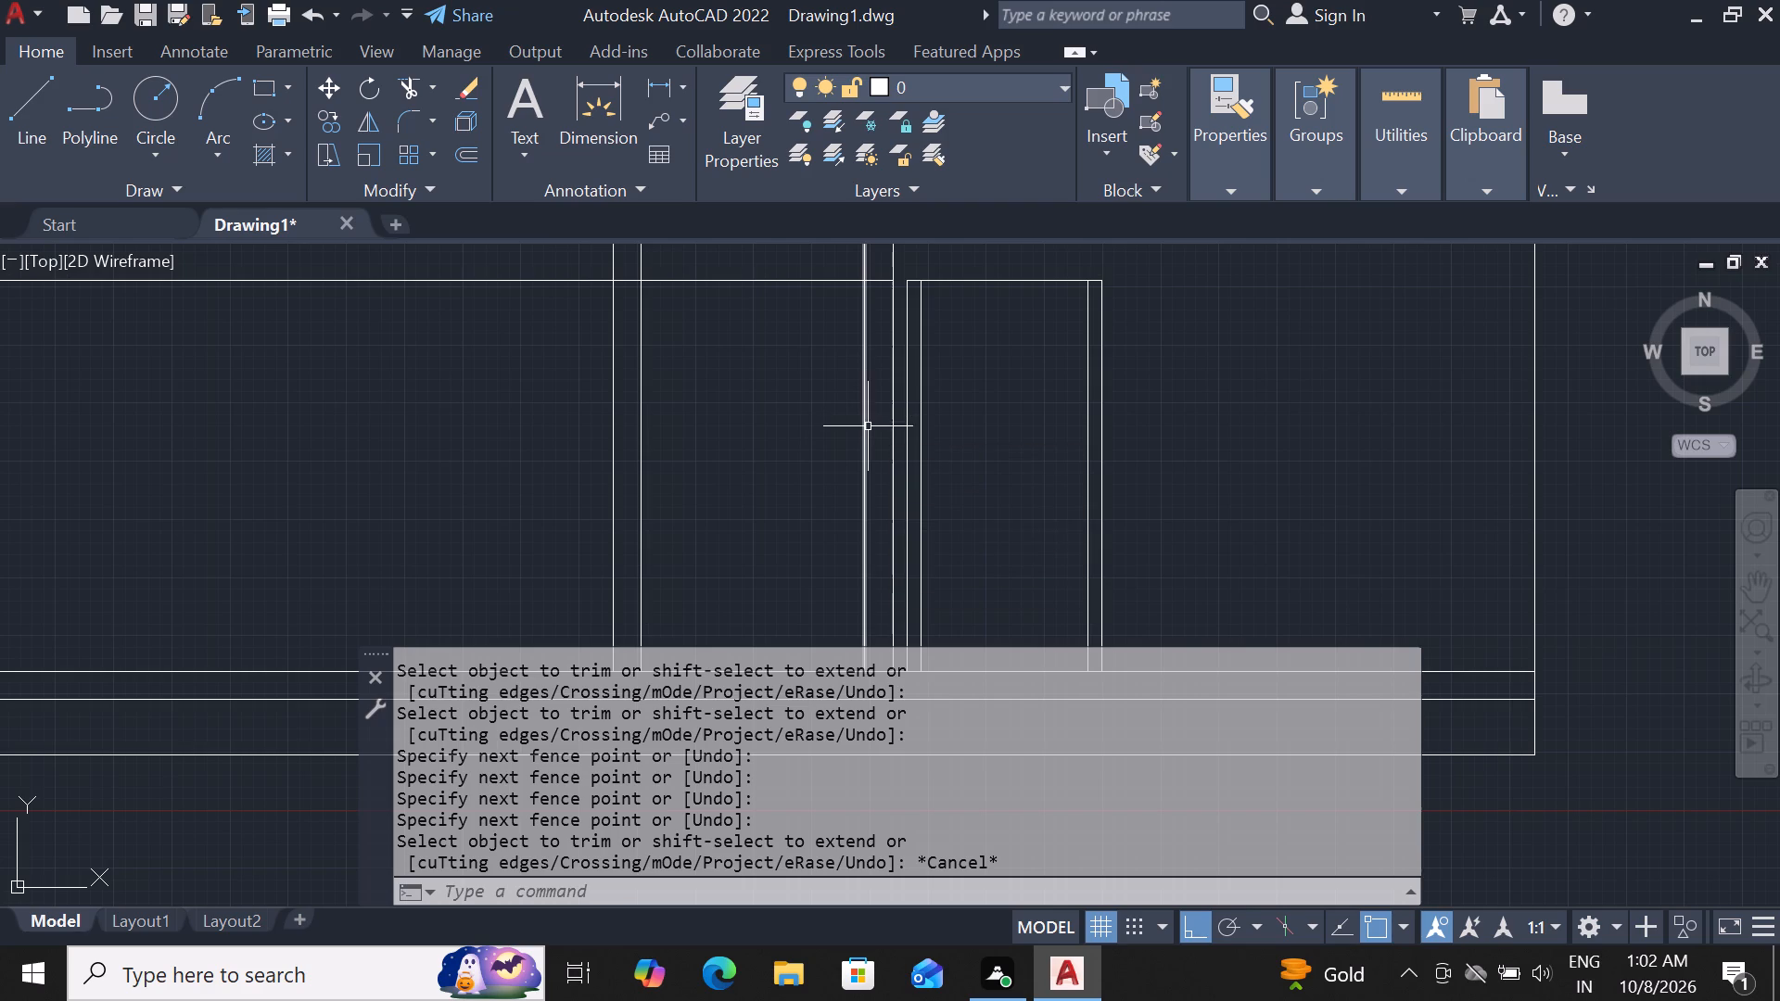
{"action": "left_click", "coordinate": [864, 439]}
{"action": "type", "text": "of"}
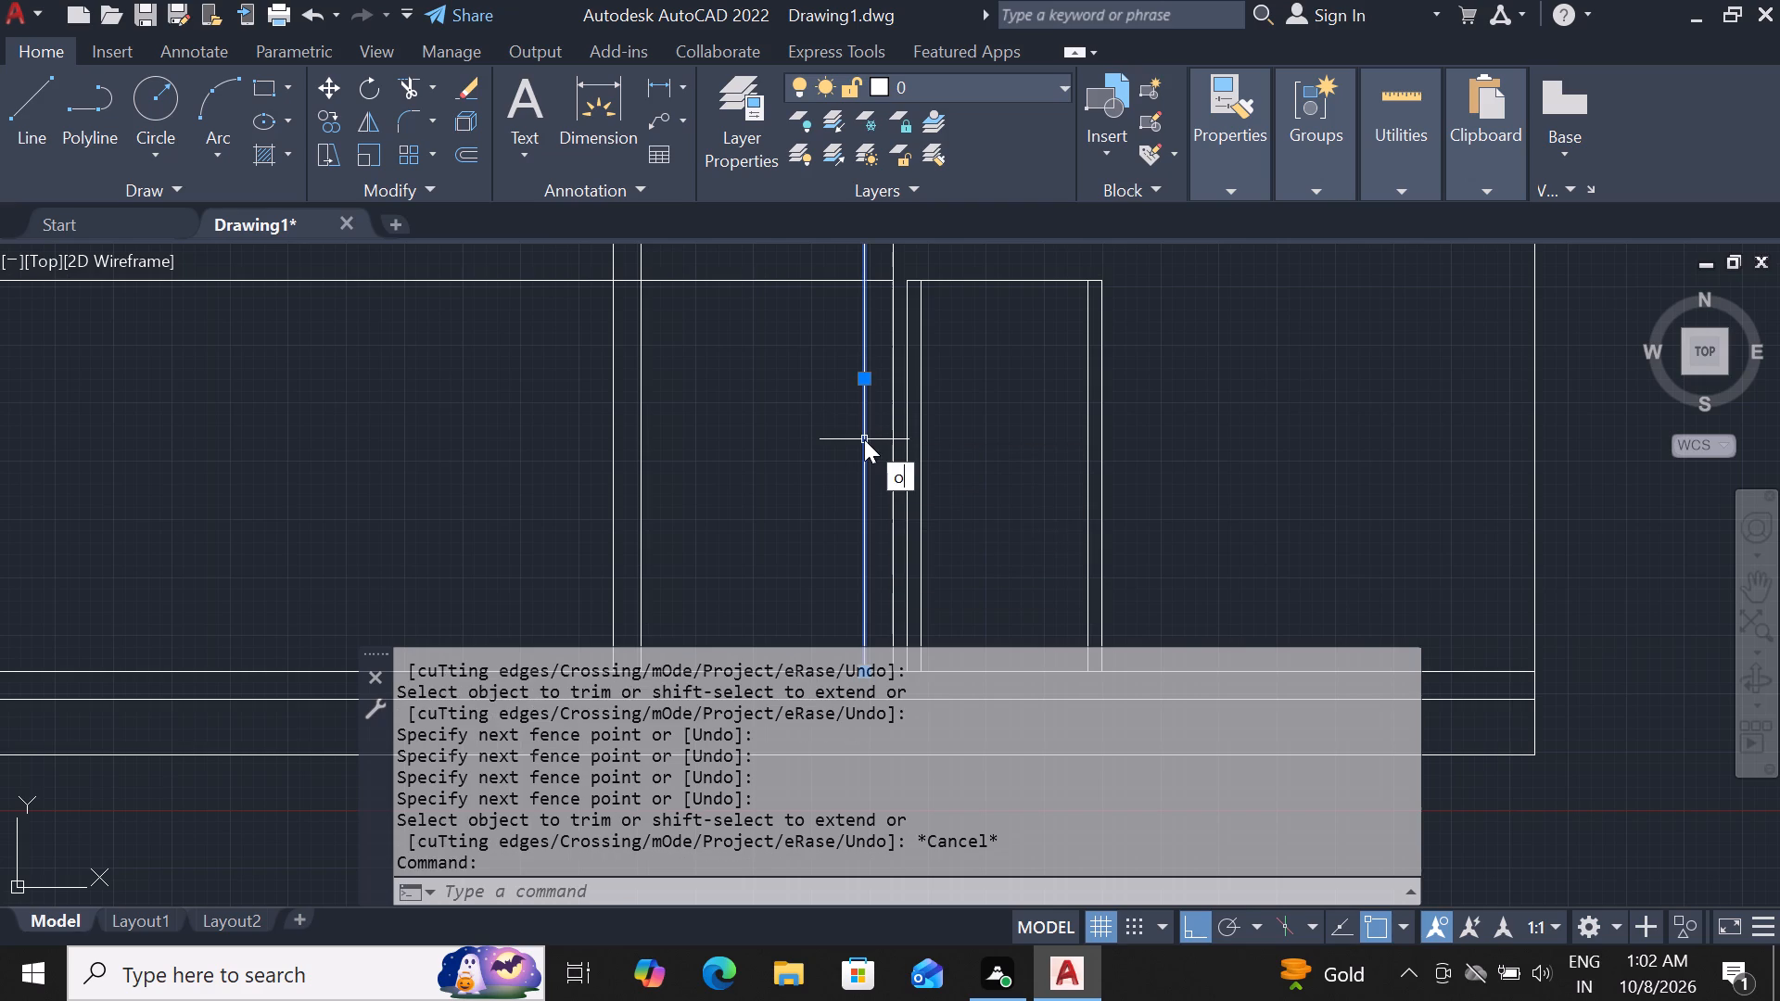
{"action": "key", "text": "space"}
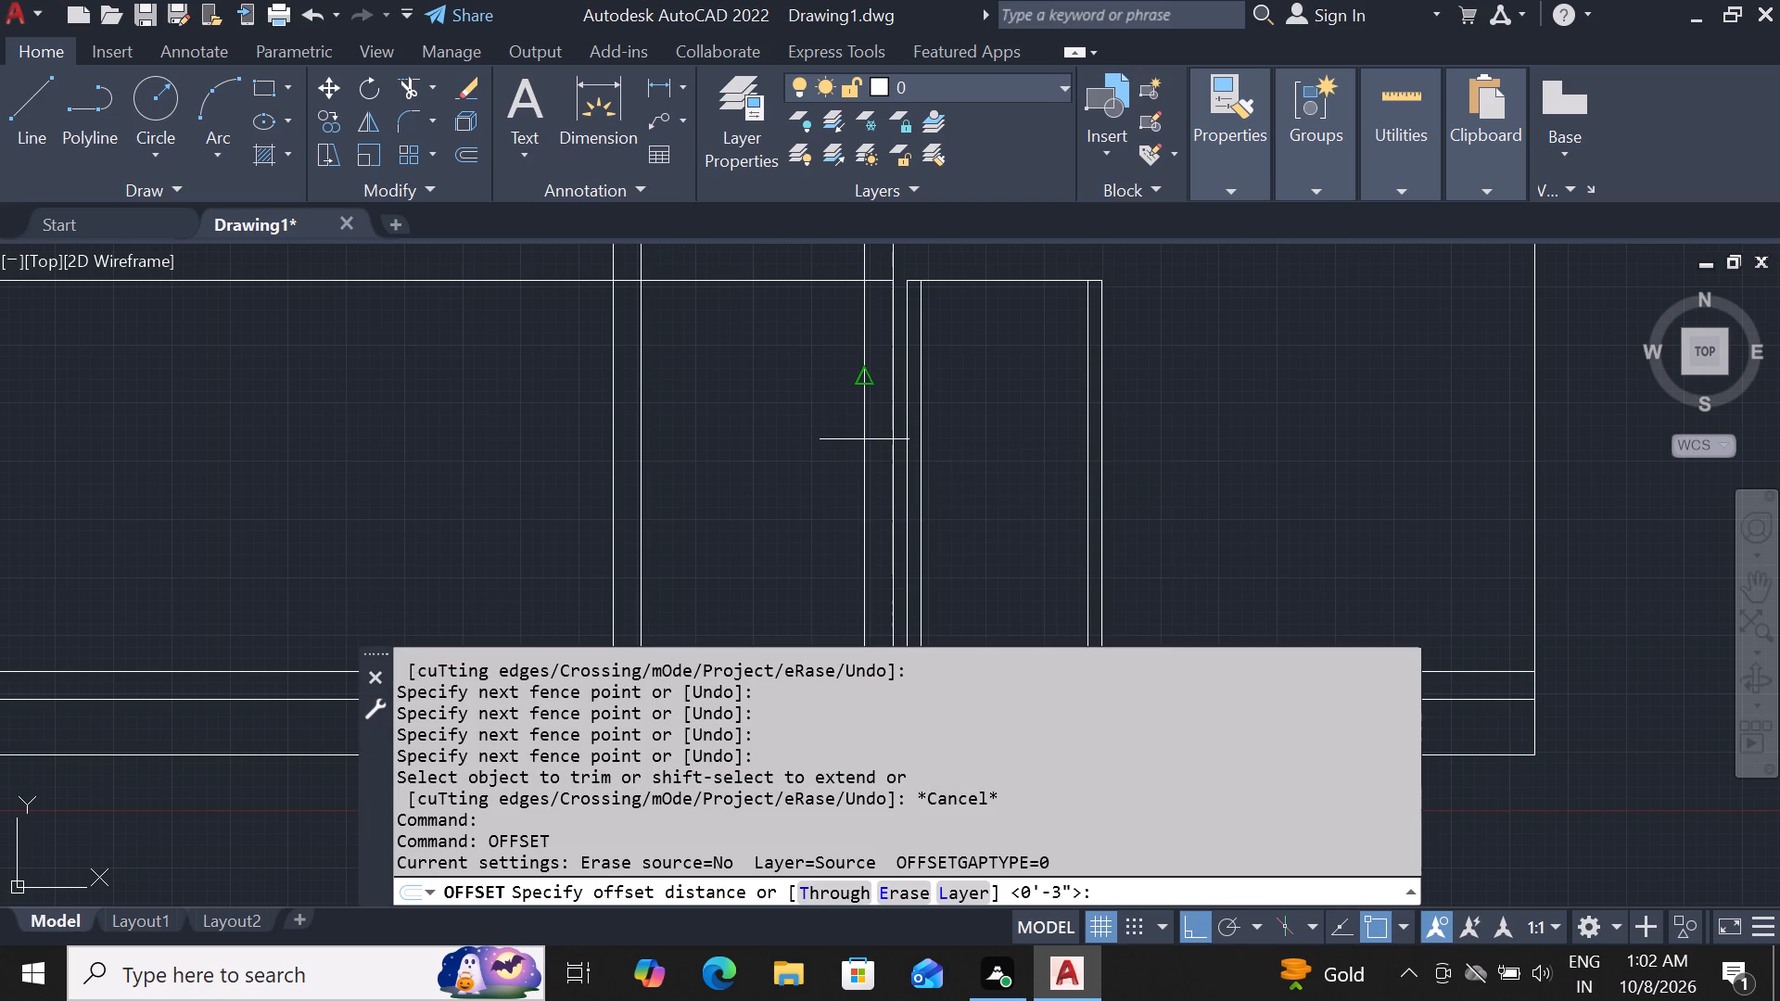
{"action": "type", "text": "3\""}
{"action": "key", "text": "Return"}
{"action": "left_click", "coordinate": [845, 466]}
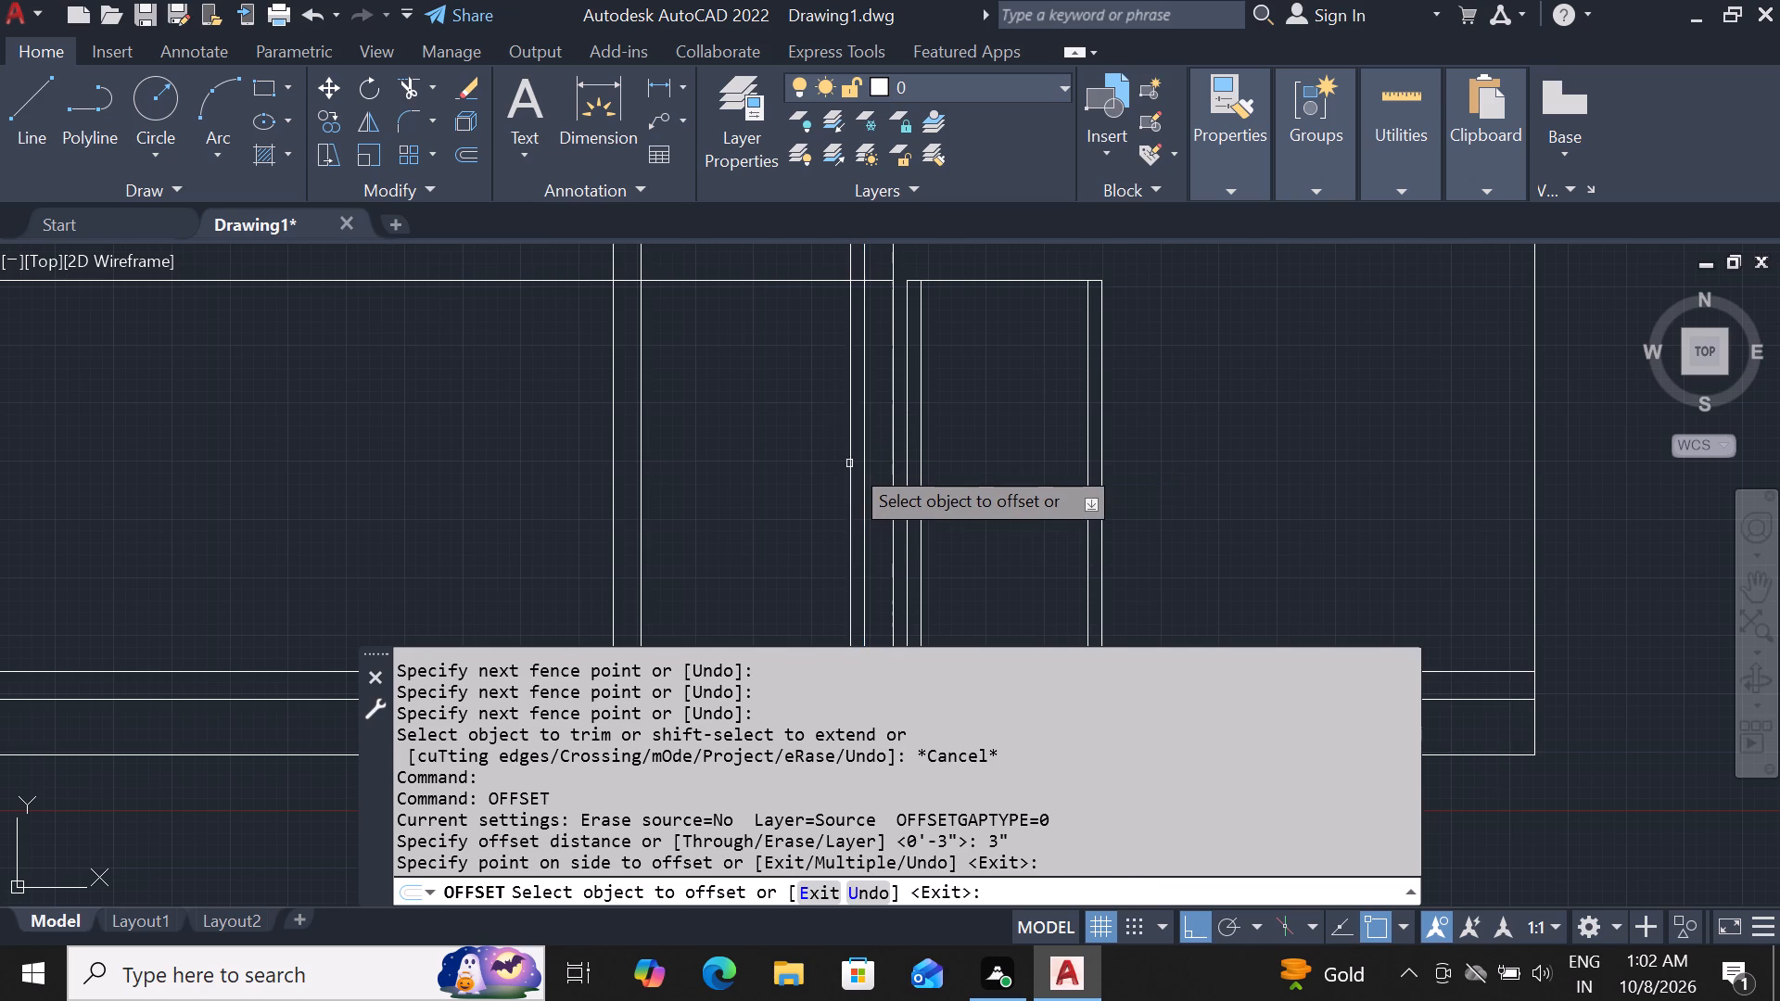
{"action": "left_click", "coordinate": [849, 463]}
{"action": "left_click", "coordinate": [831, 464]}
{"action": "key", "text": "Escape"}
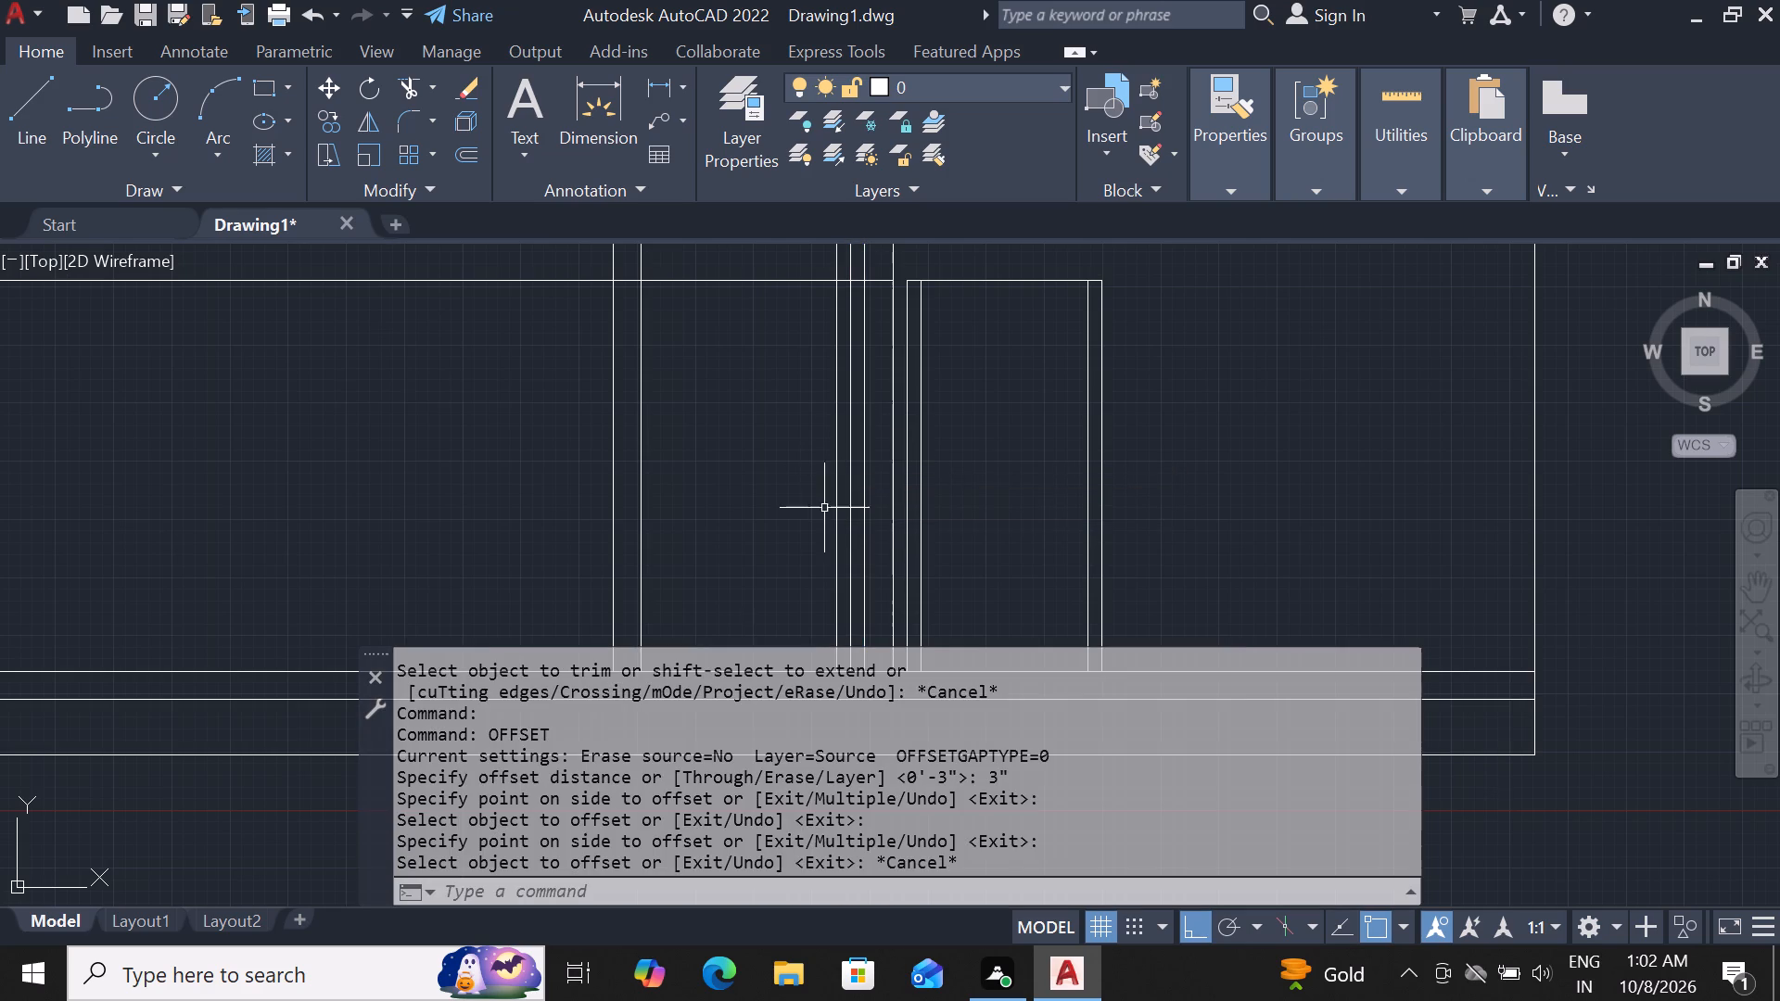
Offset the leftmost of the two new vertical lines 3' to the left.
{"action": "scroll", "coordinate": [818, 512], "scroll_direction": "up", "scroll_amount": 2}
{"action": "left_click", "coordinate": [852, 459]}
{"action": "type", "text": "of 3'"}
{"action": "key", "text": "Return"}
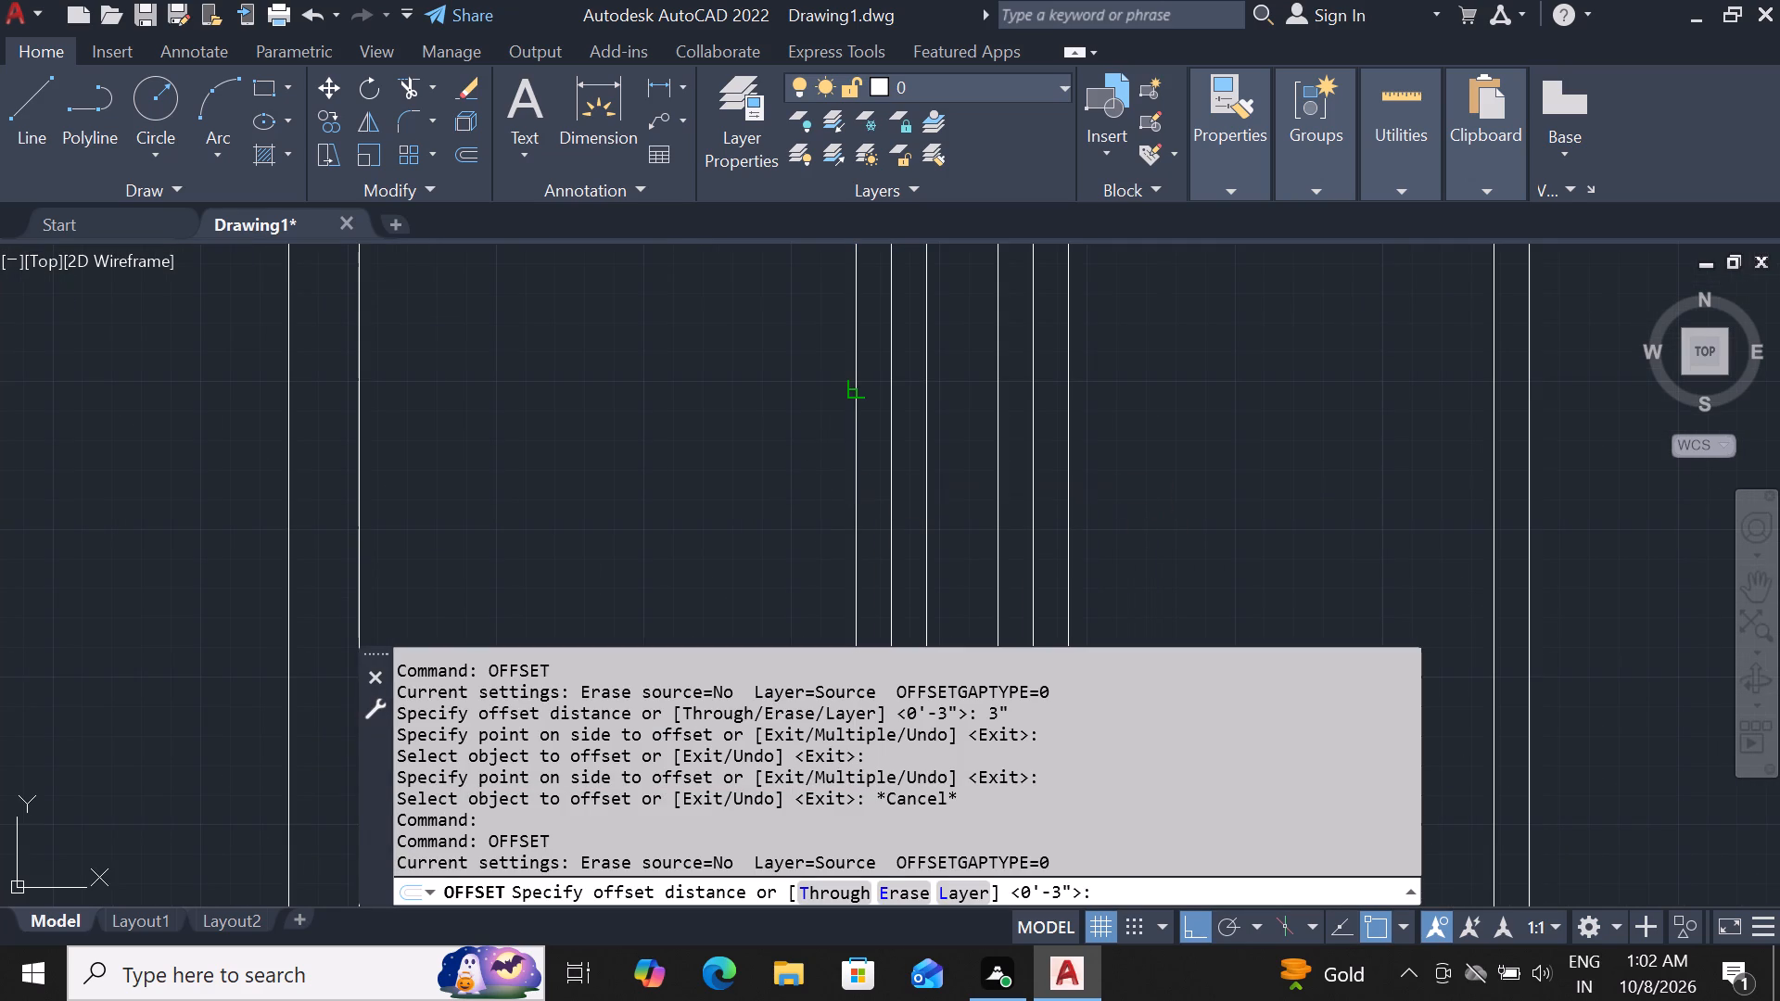
{"action": "left_click", "coordinate": [686, 488]}
{"action": "scroll", "coordinate": [753, 323], "scroll_direction": "down", "scroll_amount": 3}
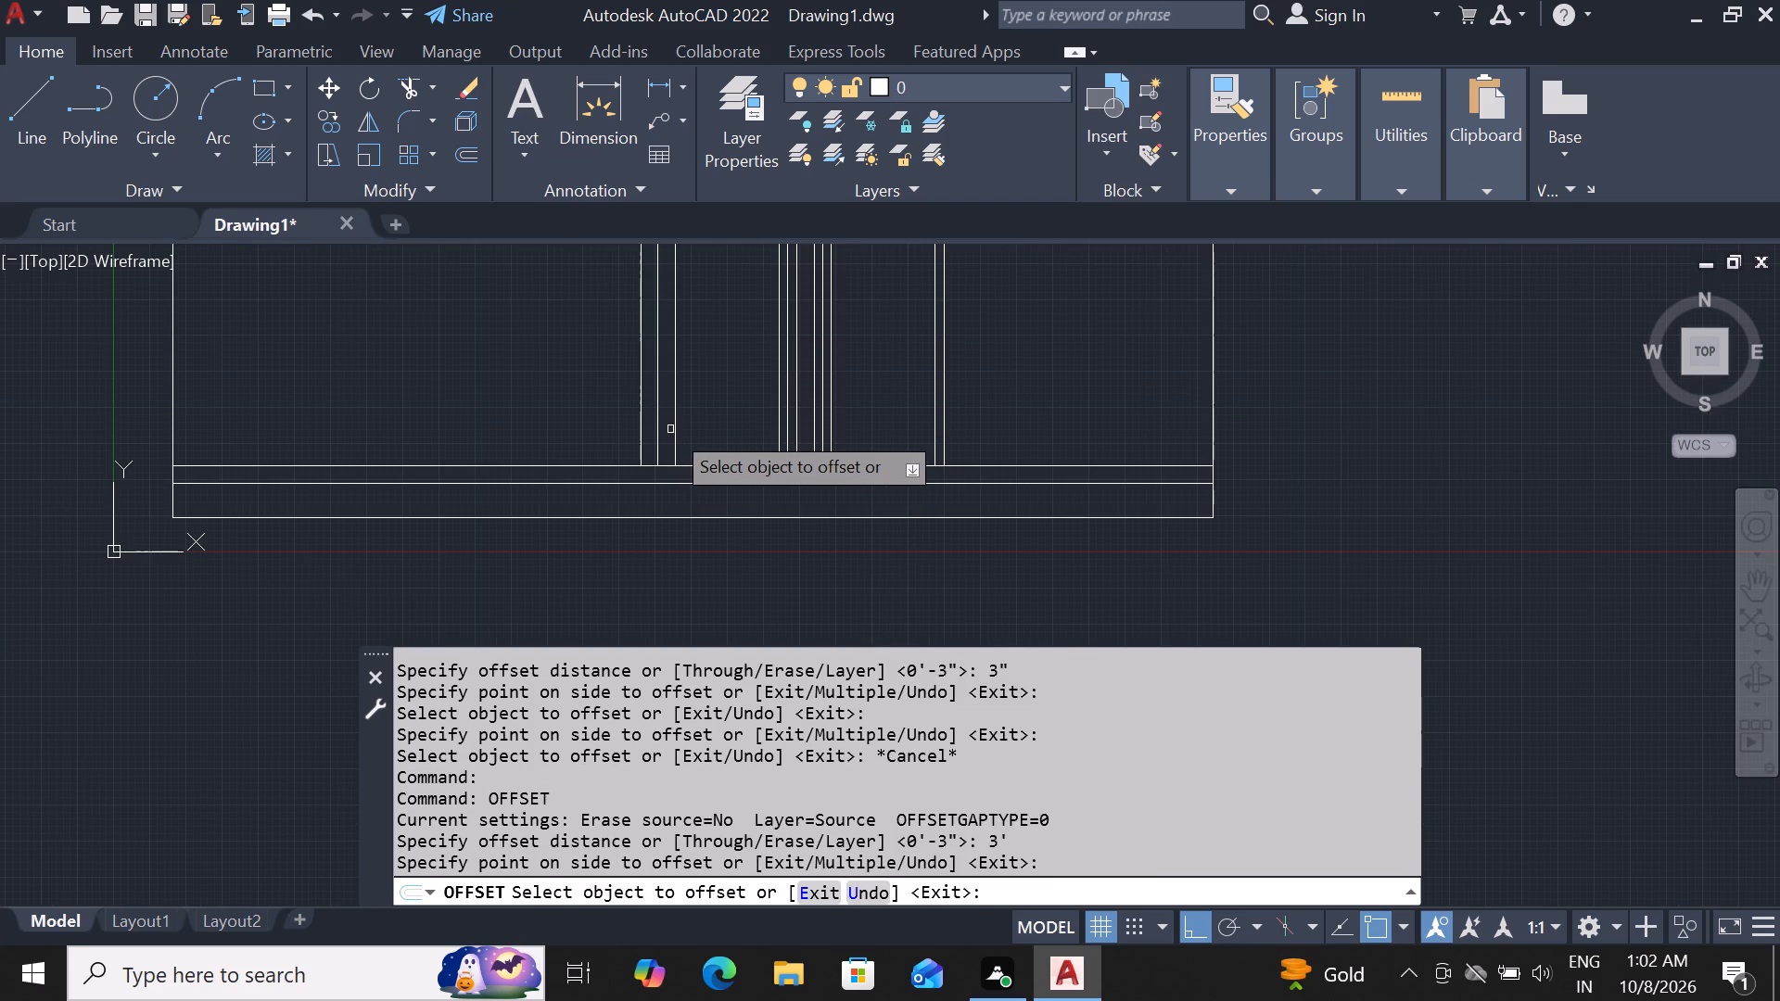
{"action": "scroll", "coordinate": [675, 404], "scroll_direction": "up", "scroll_amount": 1}
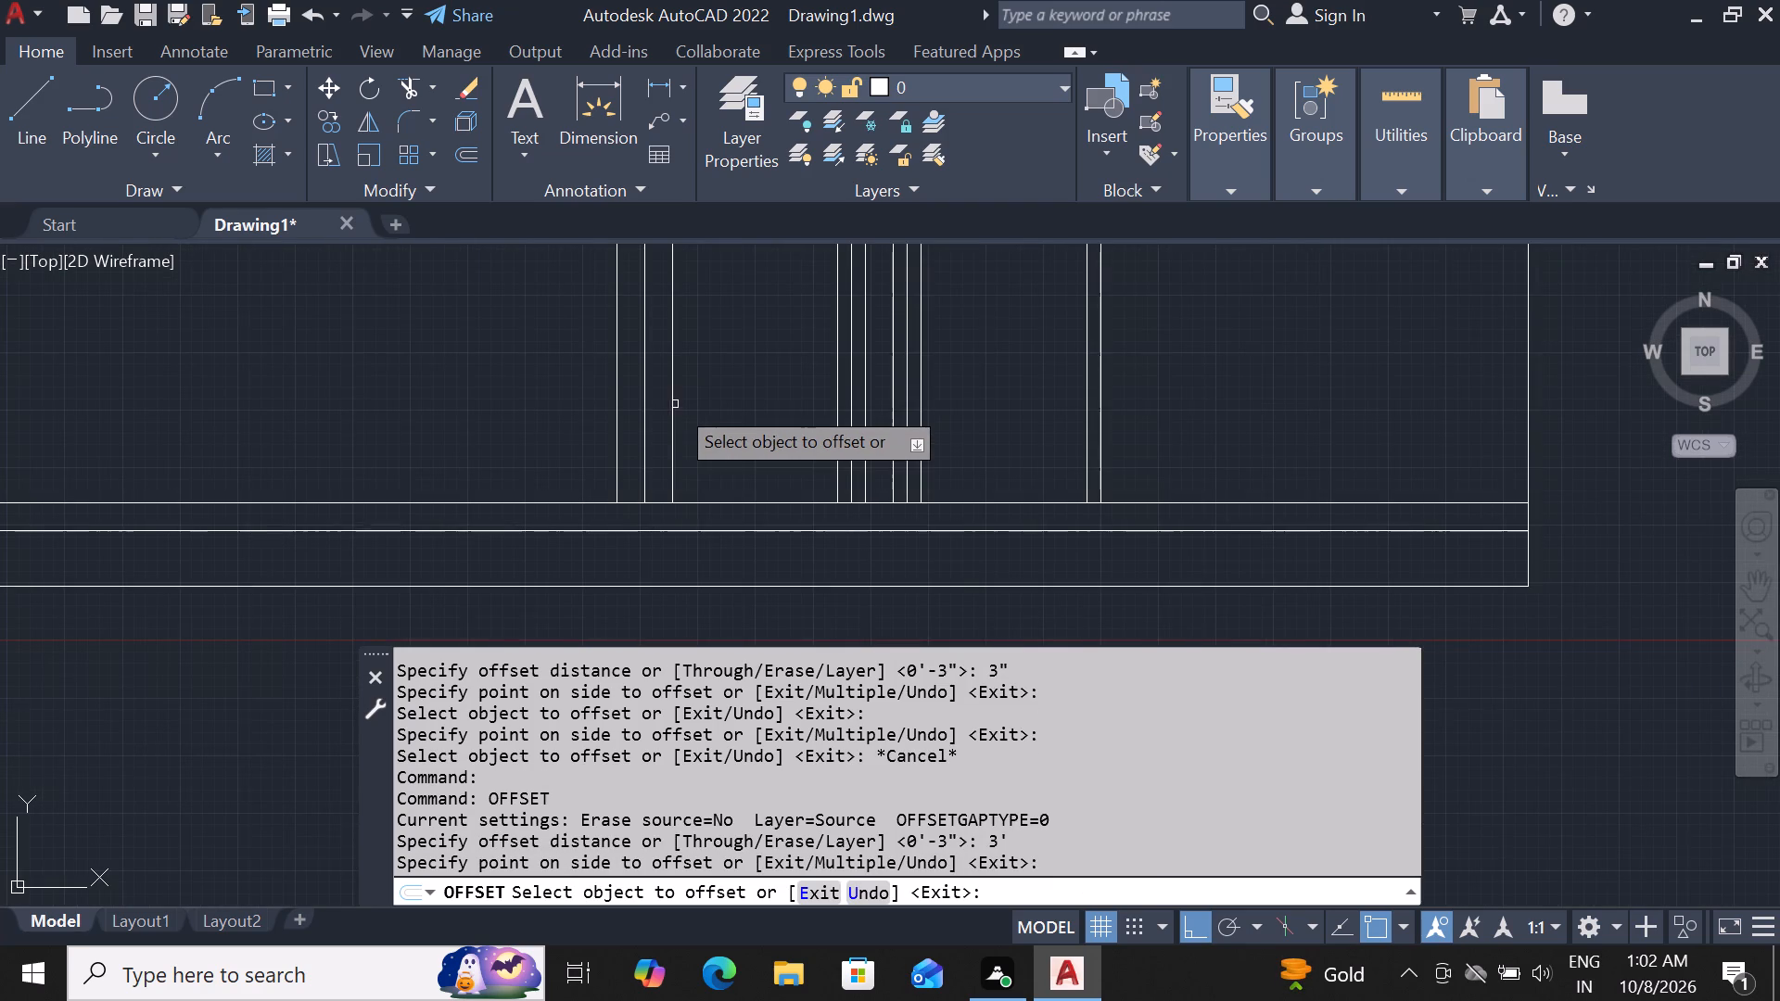
{"action": "key", "text": "Escape"}
Offset the new vertical line near the first interior pair 3" to the left.
{"action": "left_click", "coordinate": [673, 398]}
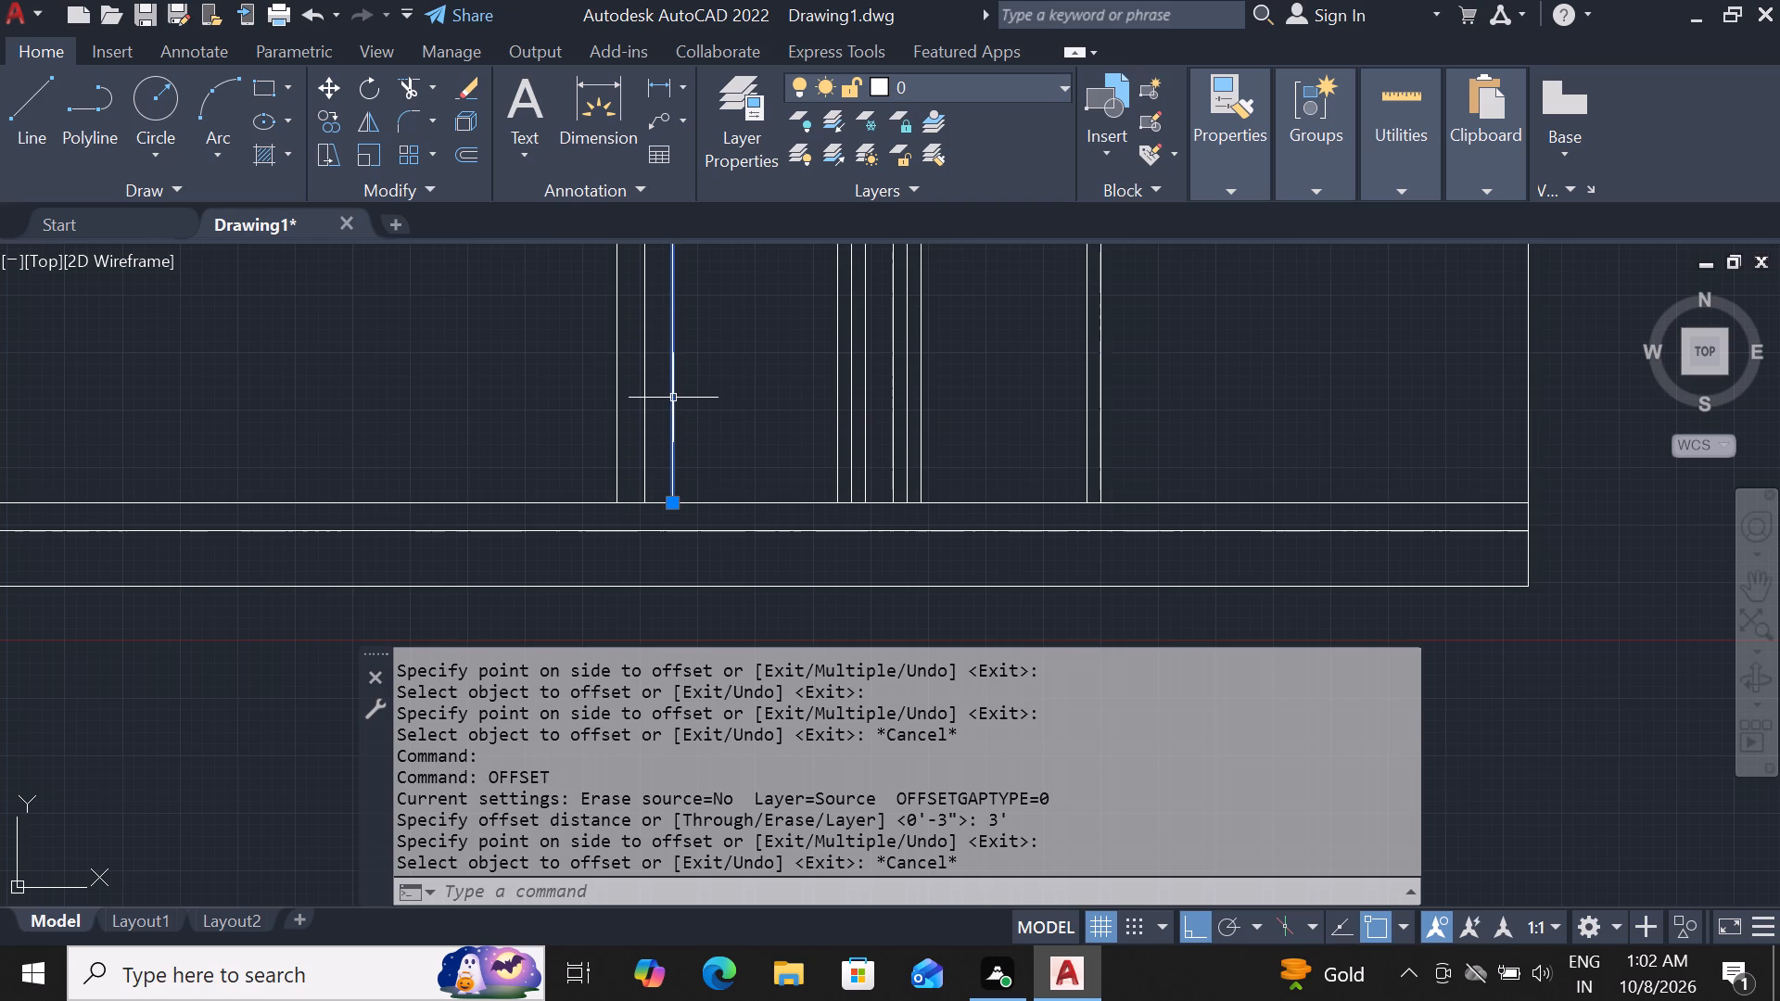
{"action": "type", "text": "of 3\""}
{"action": "key", "text": "Return"}
{"action": "left_click", "coordinate": [656, 426]}
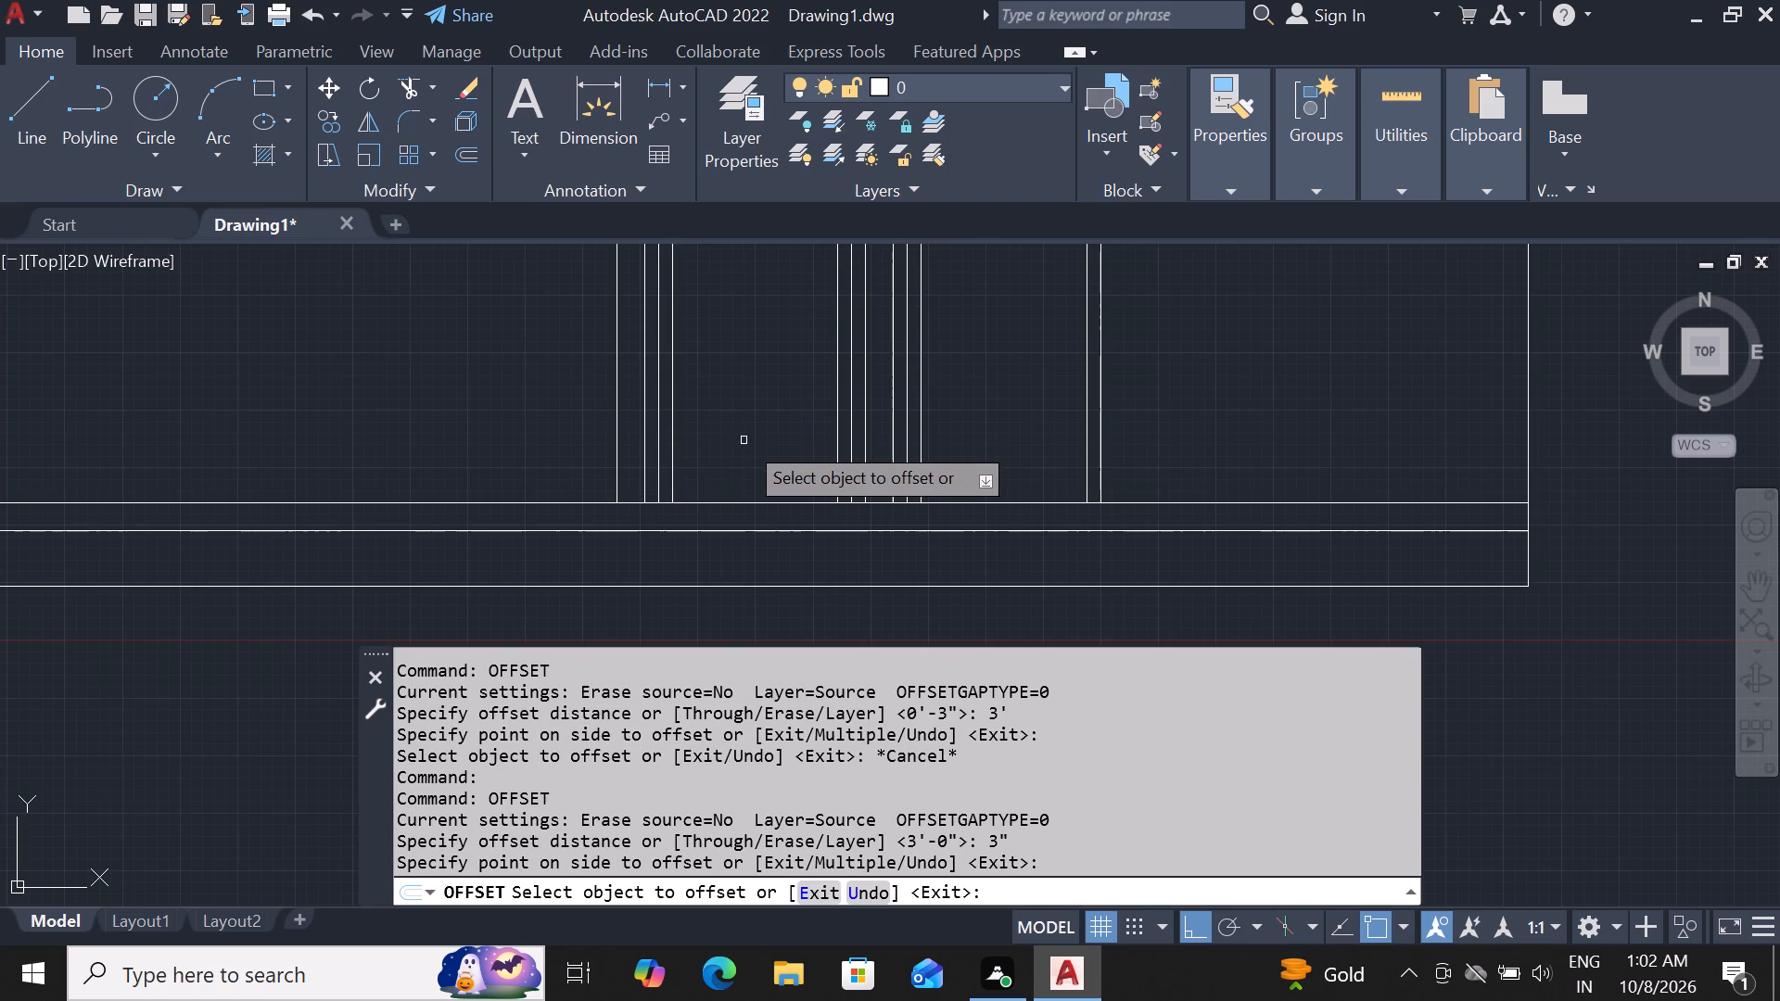
{"action": "scroll", "coordinate": [746, 444], "scroll_direction": "down", "scroll_amount": 2}
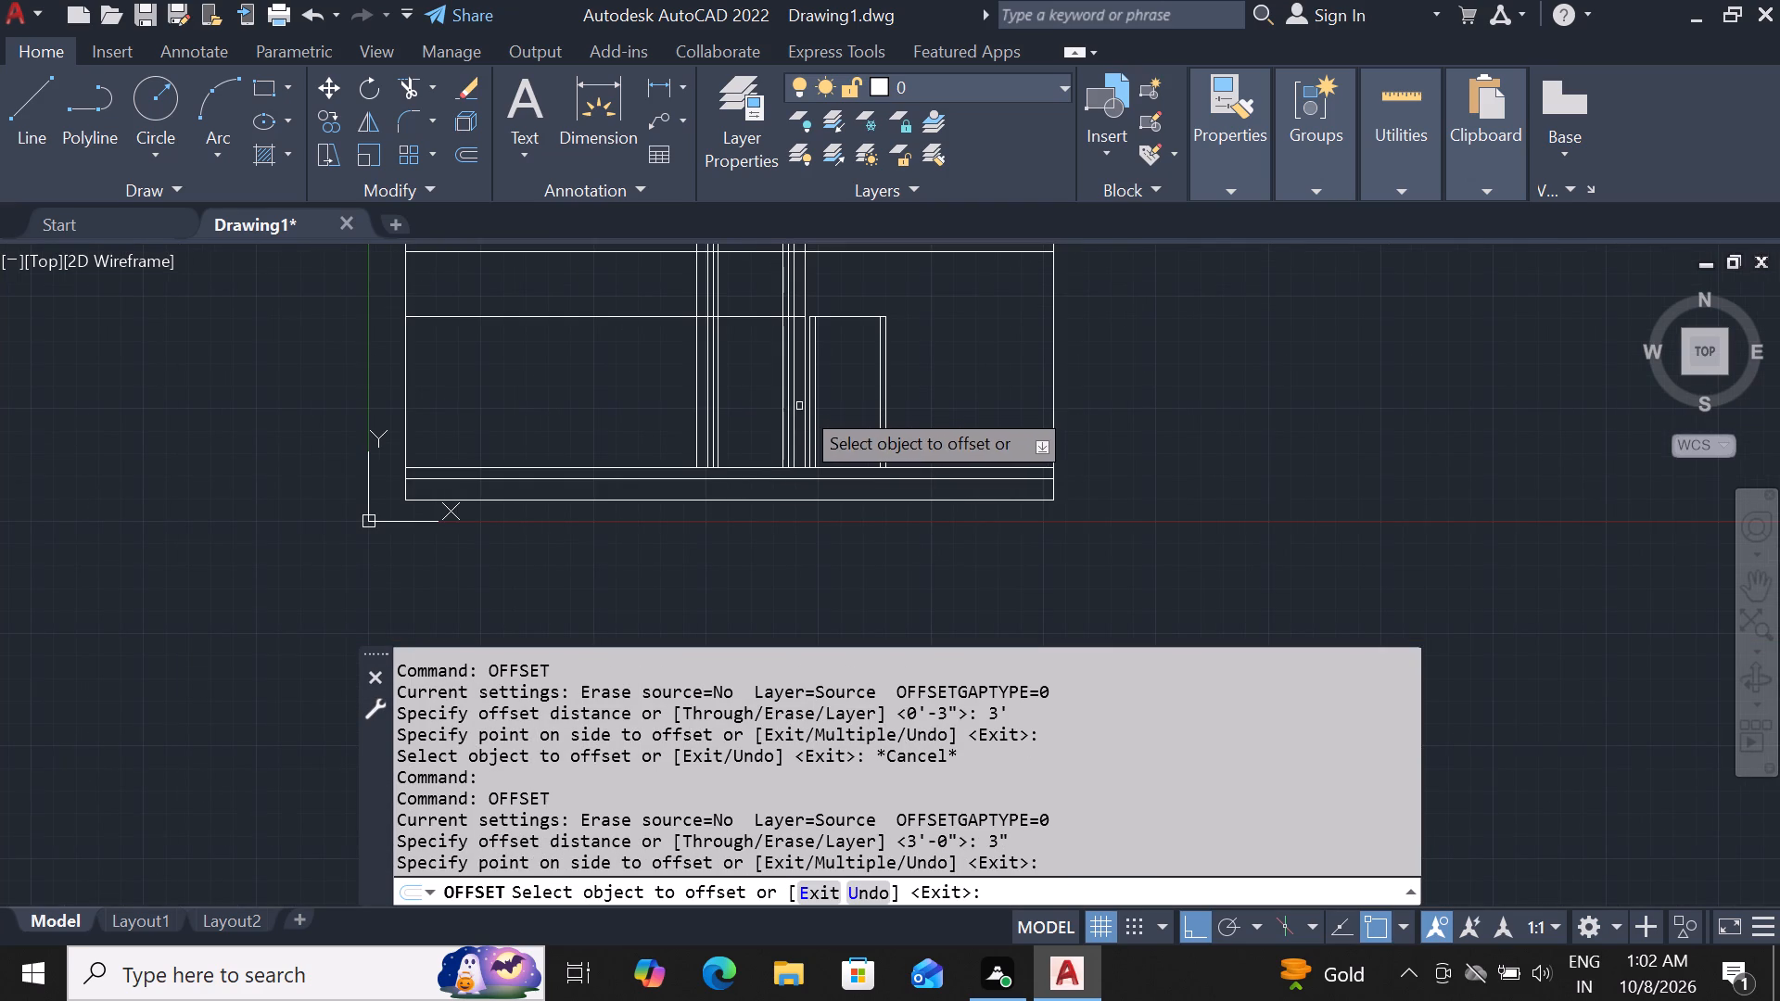
{"action": "scroll", "coordinate": [947, 403], "scroll_direction": "down", "scroll_amount": 2}
{"action": "scroll", "coordinate": [861, 356], "scroll_direction": "up", "scroll_amount": 3}
{"action": "scroll", "coordinate": [859, 326], "scroll_direction": "down", "scroll_amount": 3}
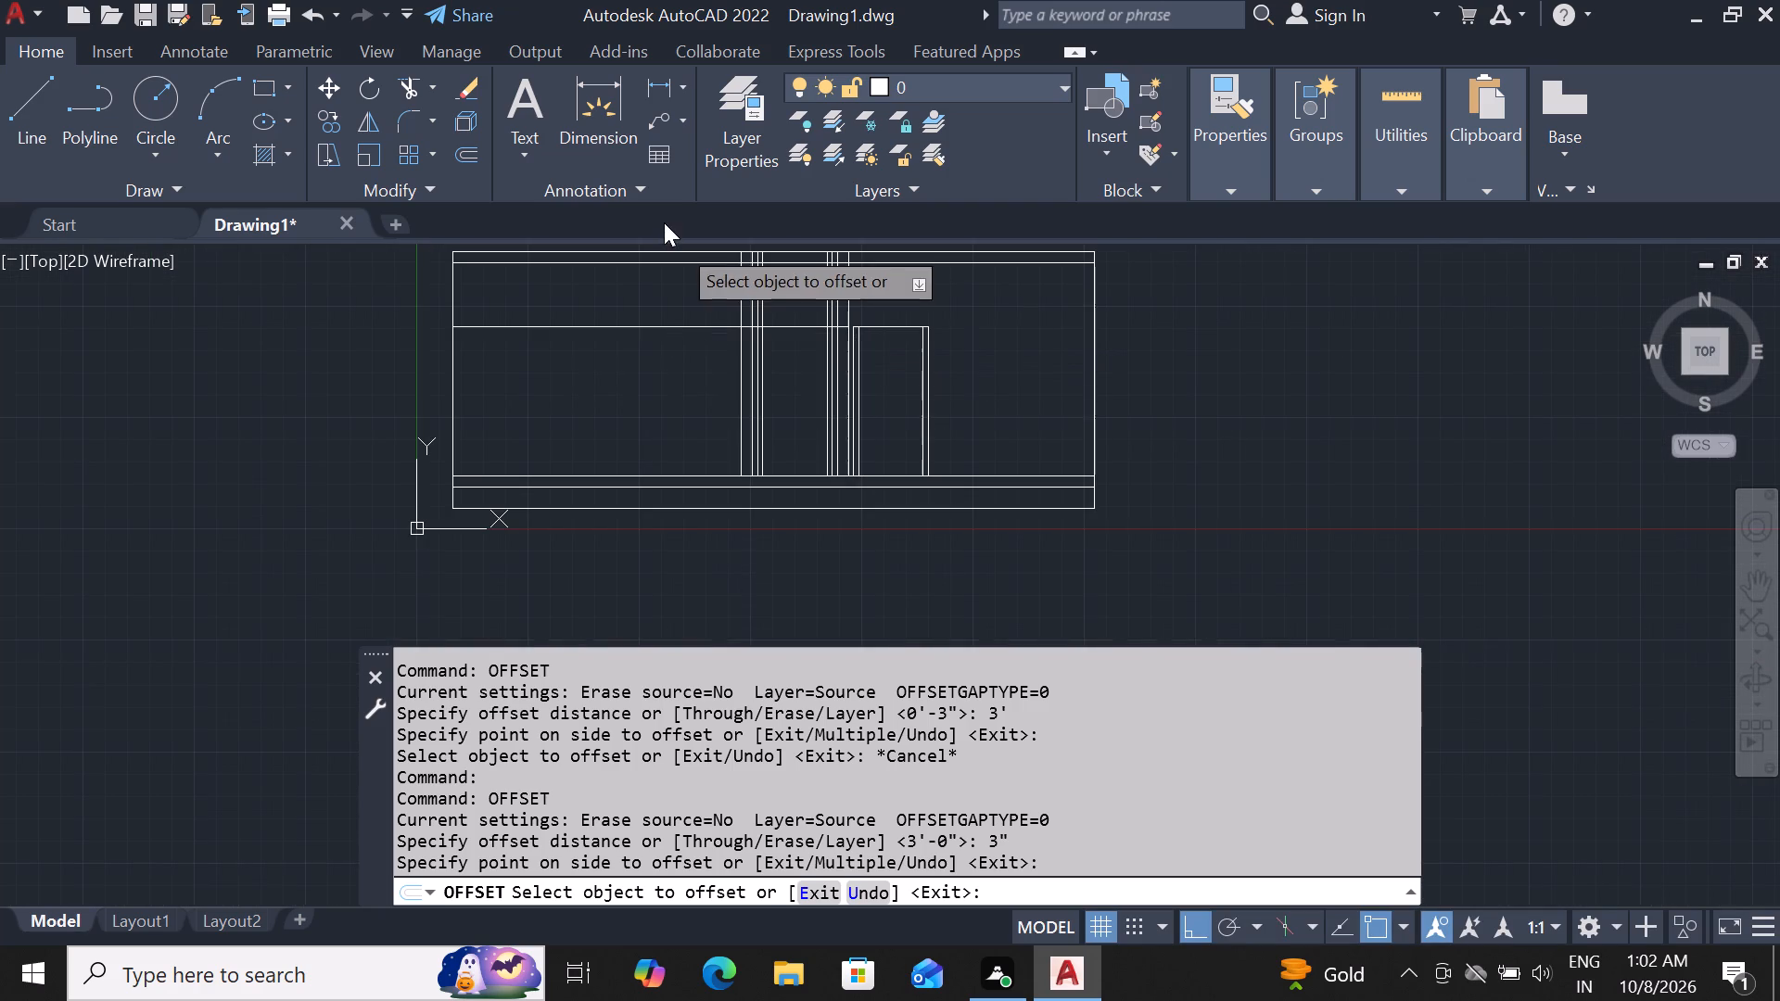
{"action": "scroll", "coordinate": [775, 283], "scroll_direction": "up", "scroll_amount": 3}
{"action": "scroll", "coordinate": [784, 479], "scroll_direction": "down", "scroll_amount": 2}
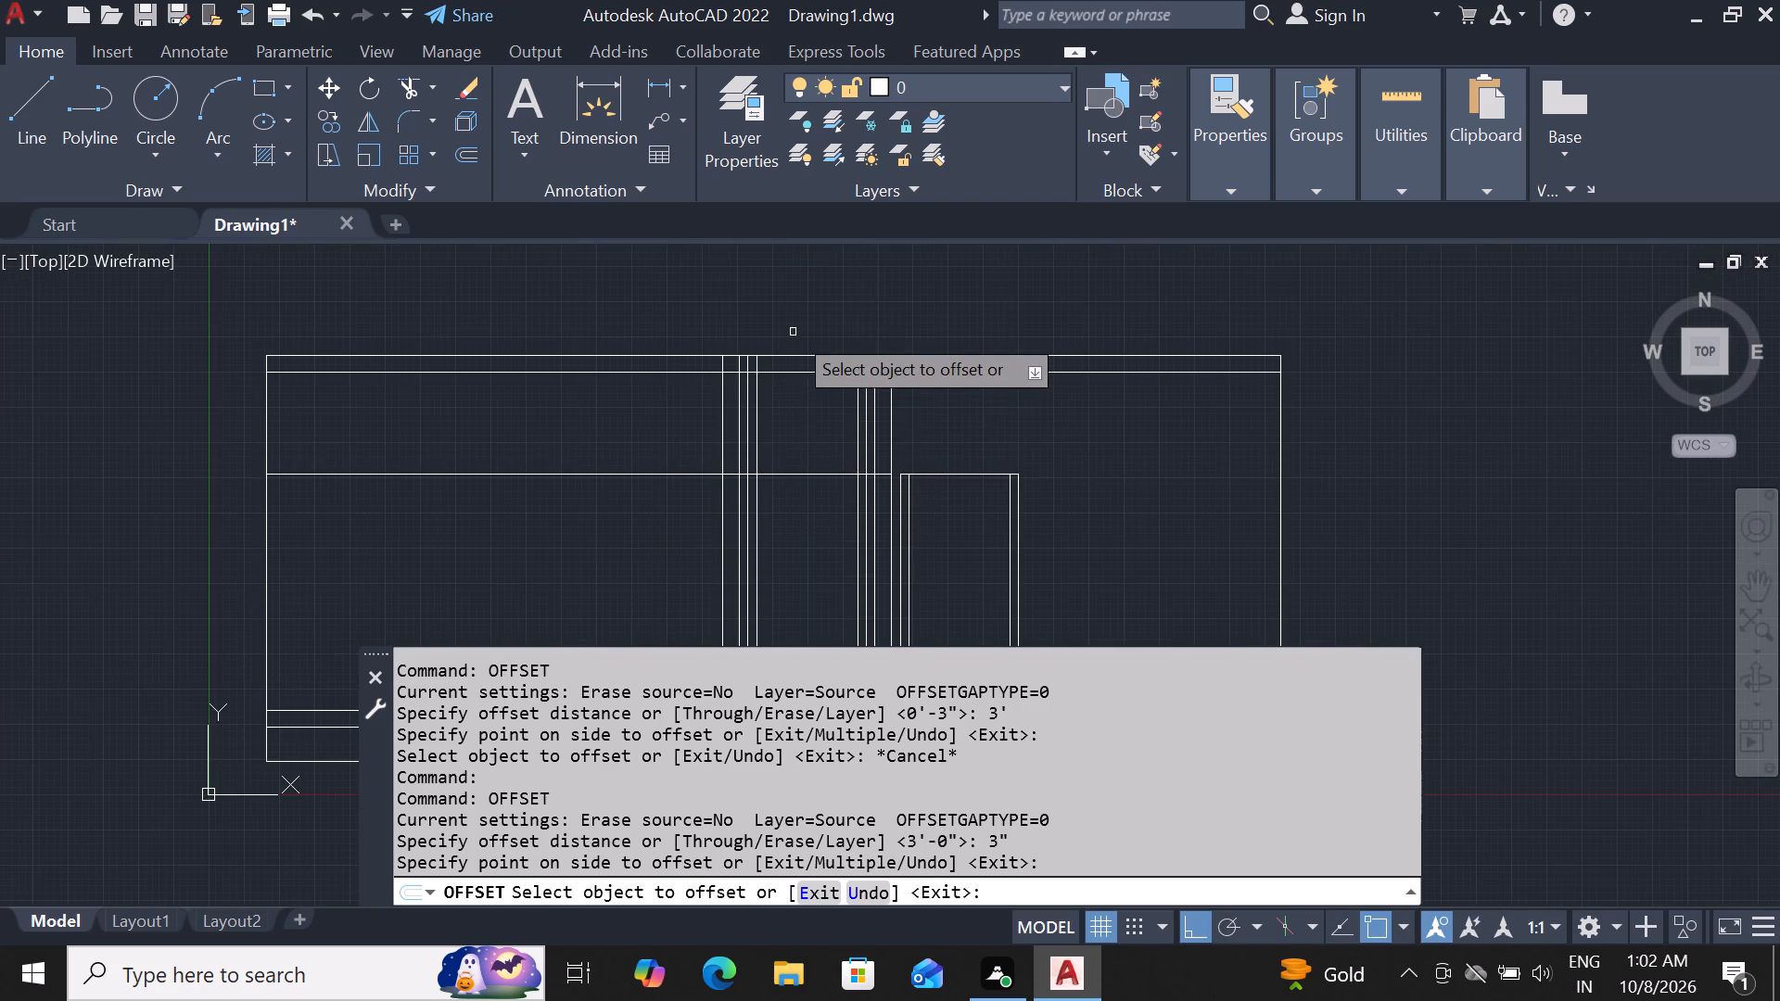
{"action": "scroll", "coordinate": [793, 332], "scroll_direction": "up", "scroll_amount": 2}
{"action": "key", "text": "Escape"}
{"action": "key", "text": "Escape"}
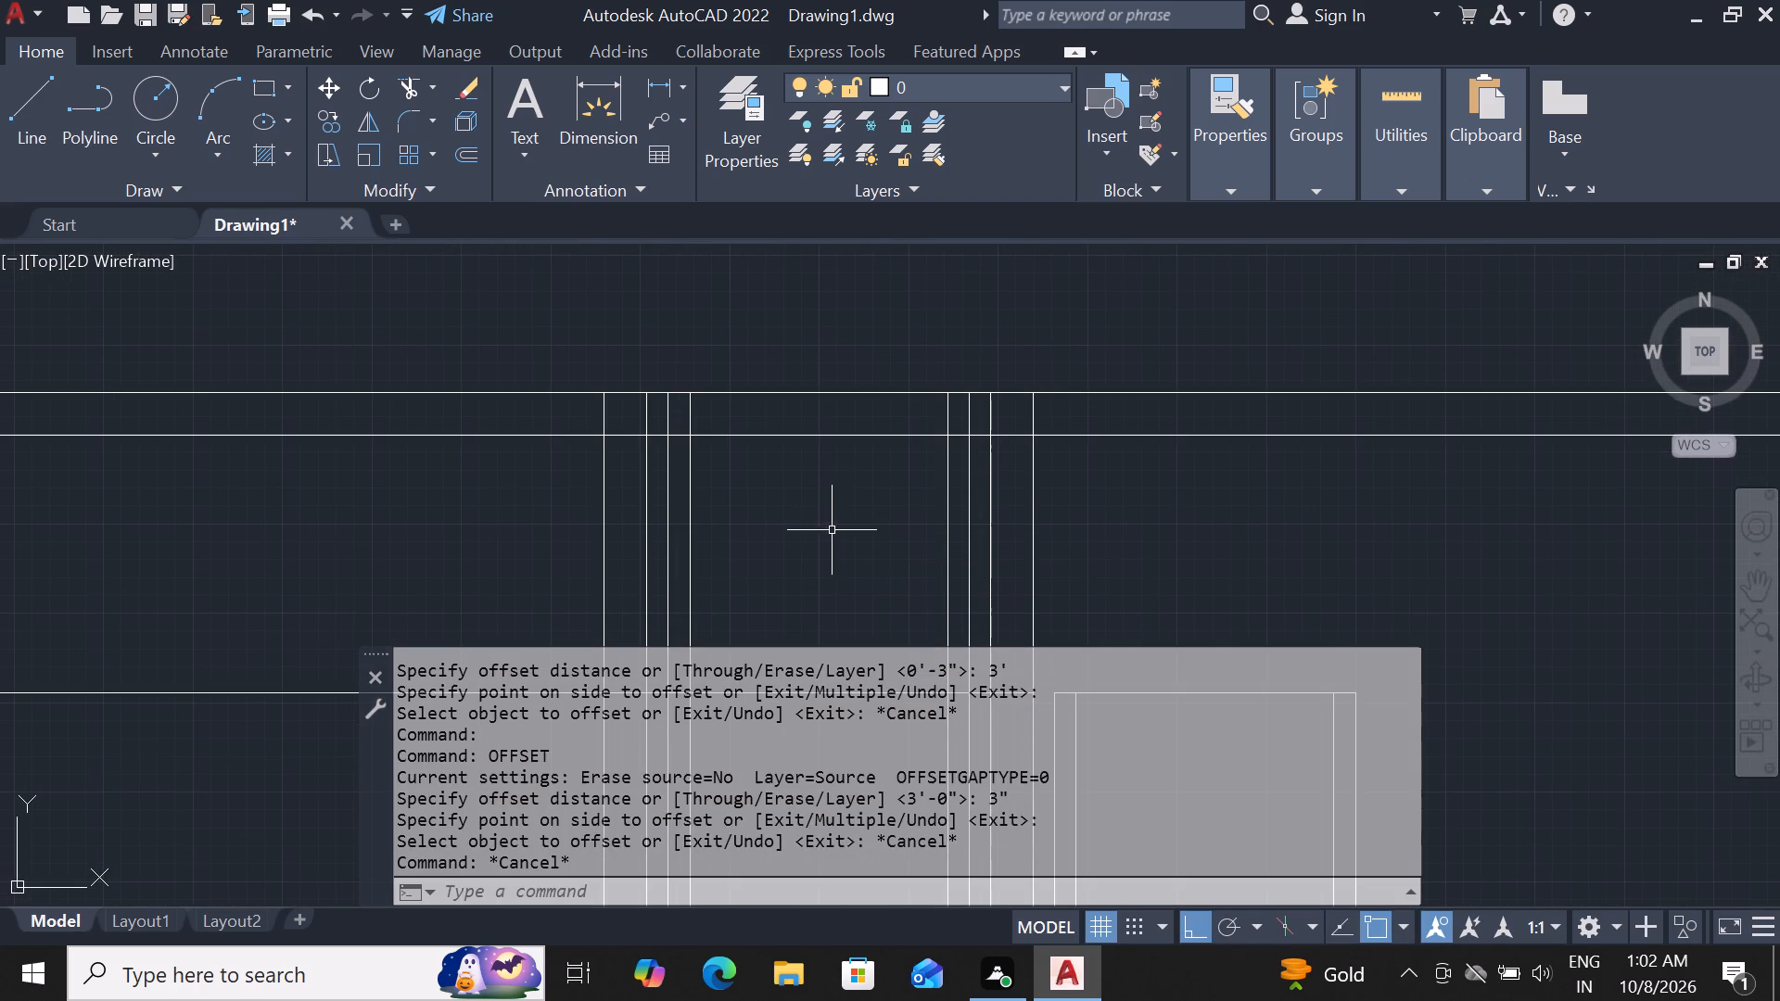
Trim the four new vertical lines between the two interior pairs above the middle horizontal line.
{"action": "key", "text": "t"}
{"action": "key", "text": "r"}
{"action": "key", "text": "space"}
{"action": "key", "text": "space"}
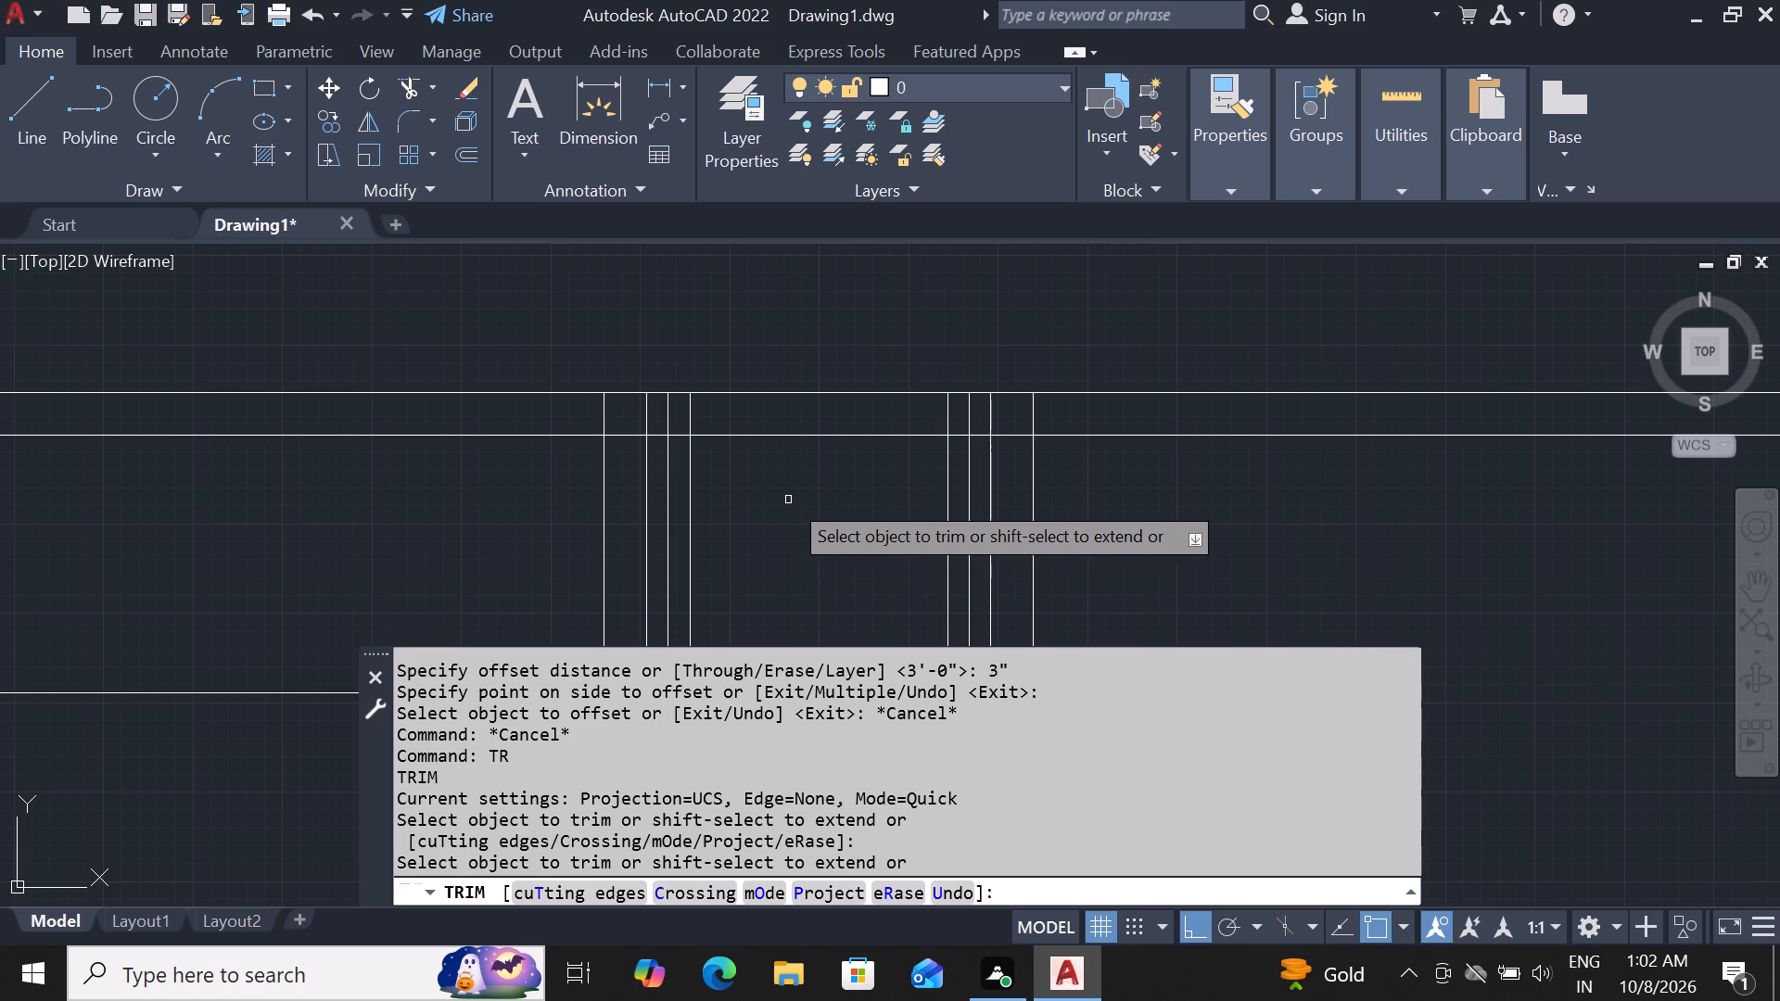
{"action": "left_click", "coordinate": [664, 500]}
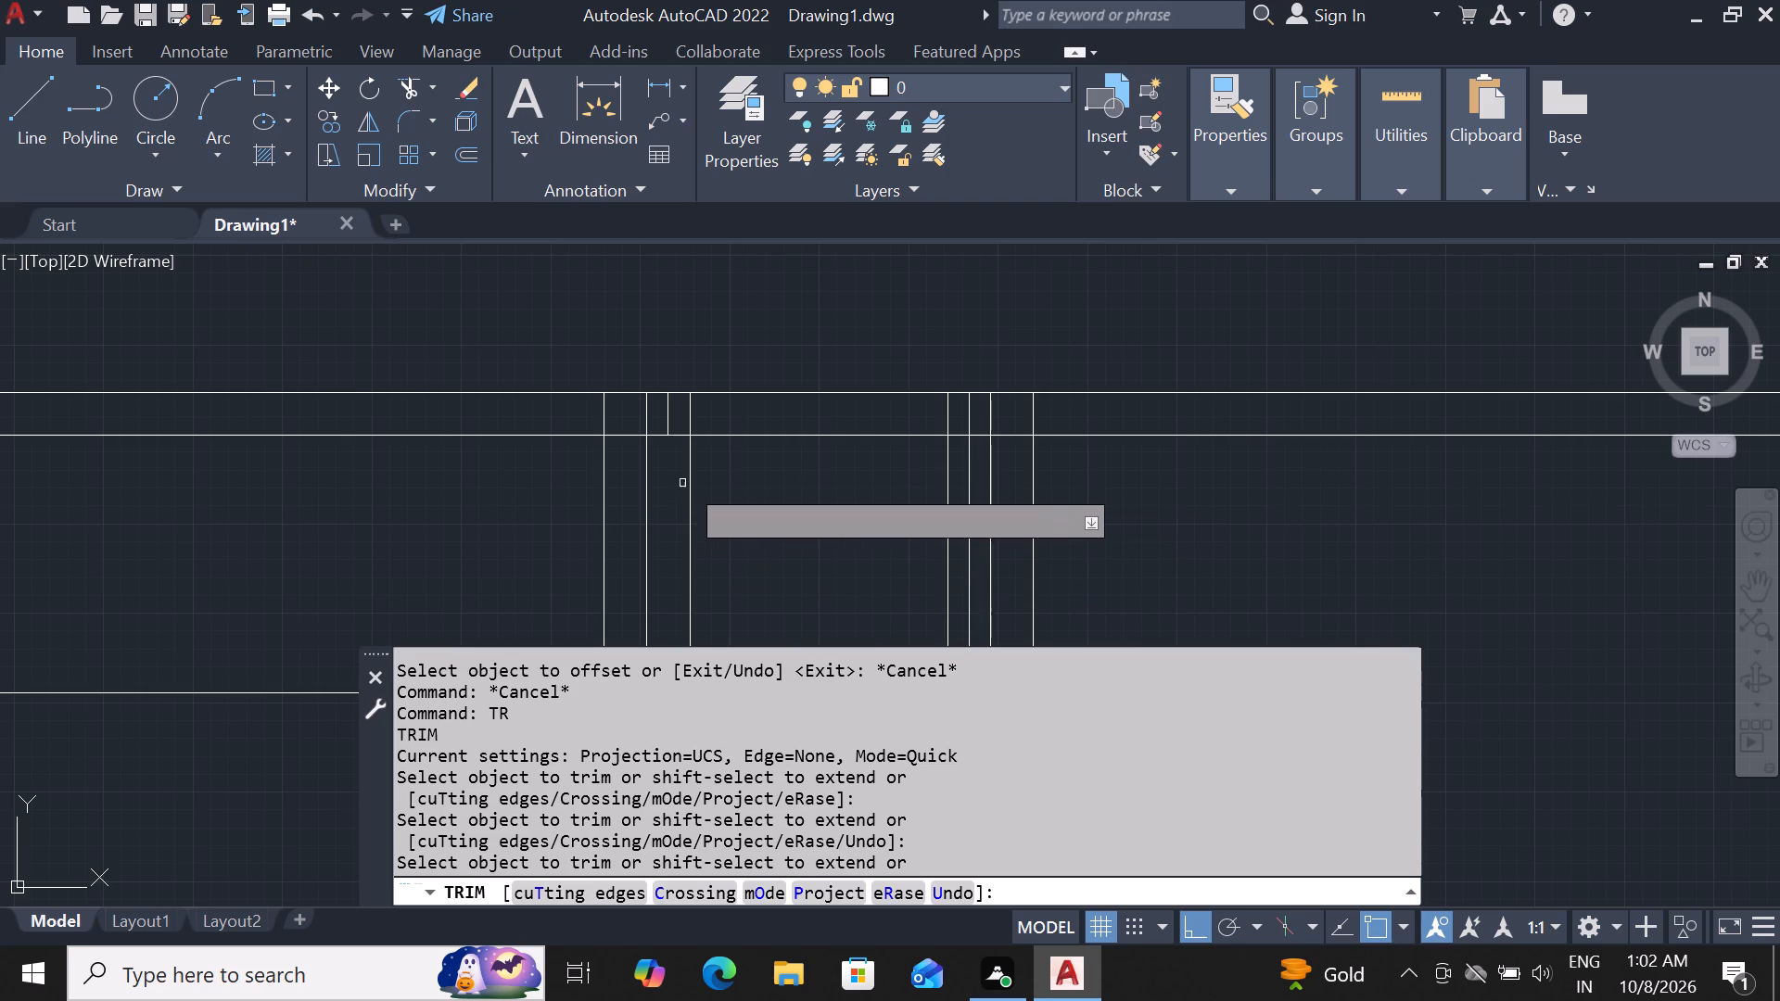
{"action": "left_click", "coordinate": [689, 475]}
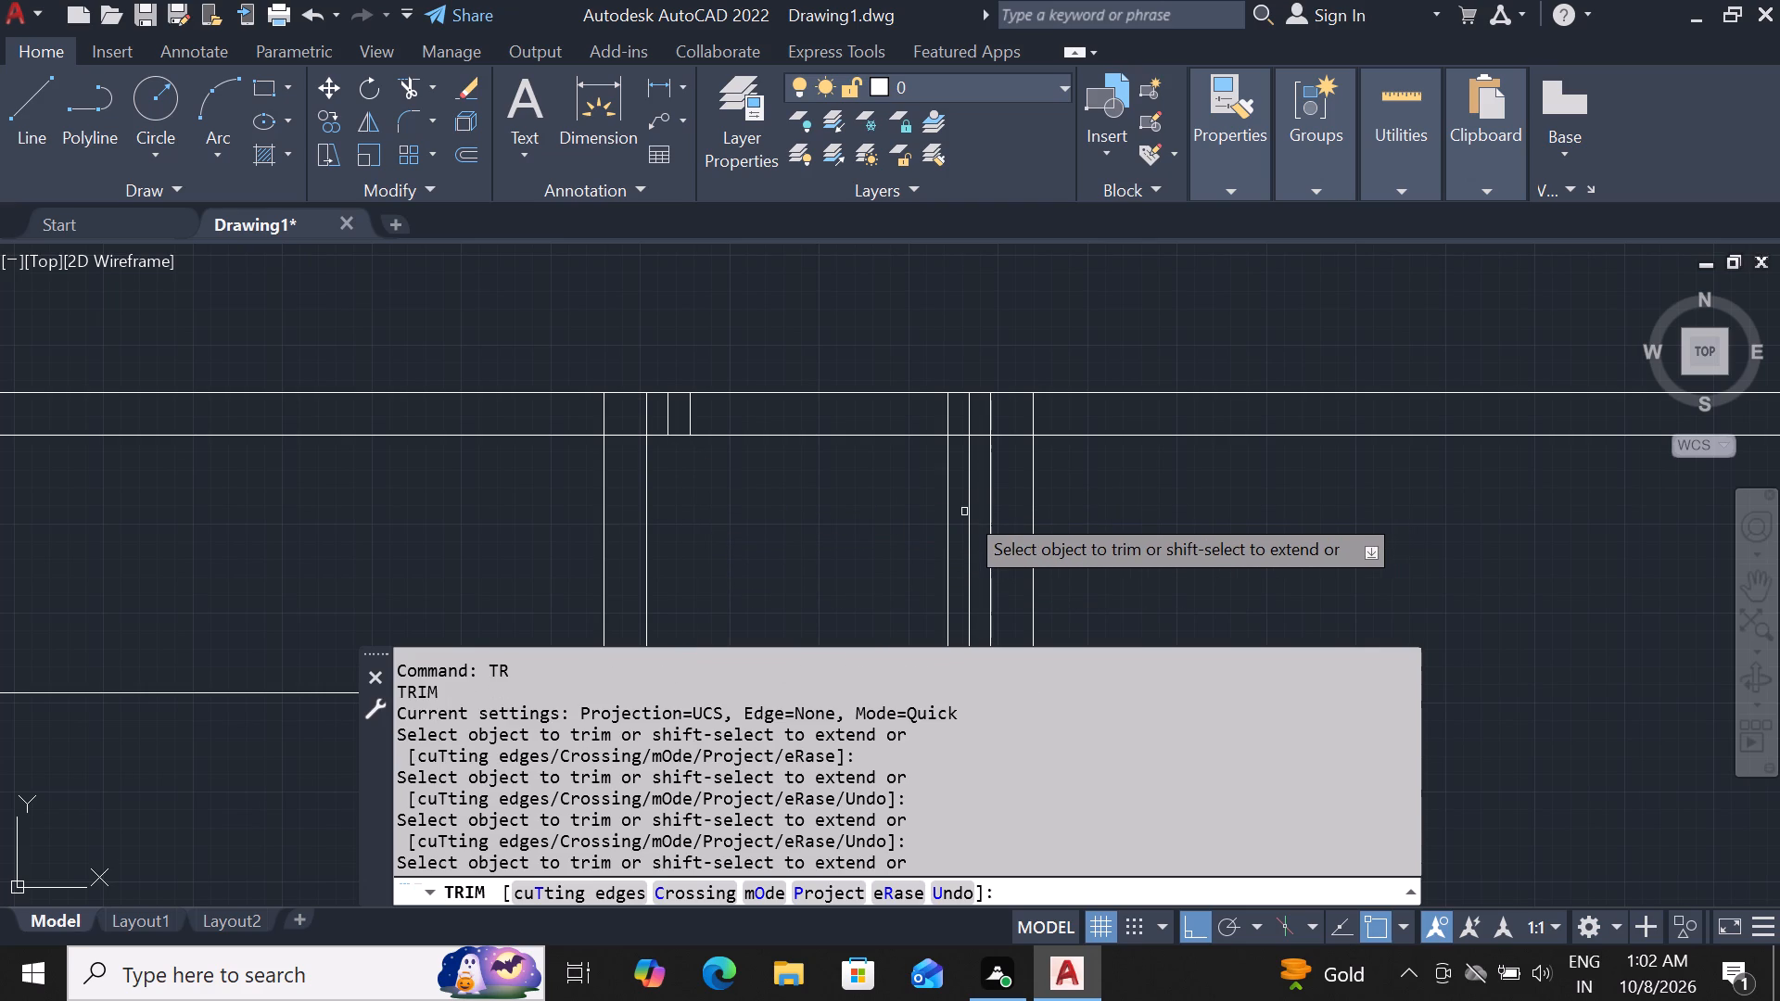
{"action": "left_click", "coordinate": [969, 500]}
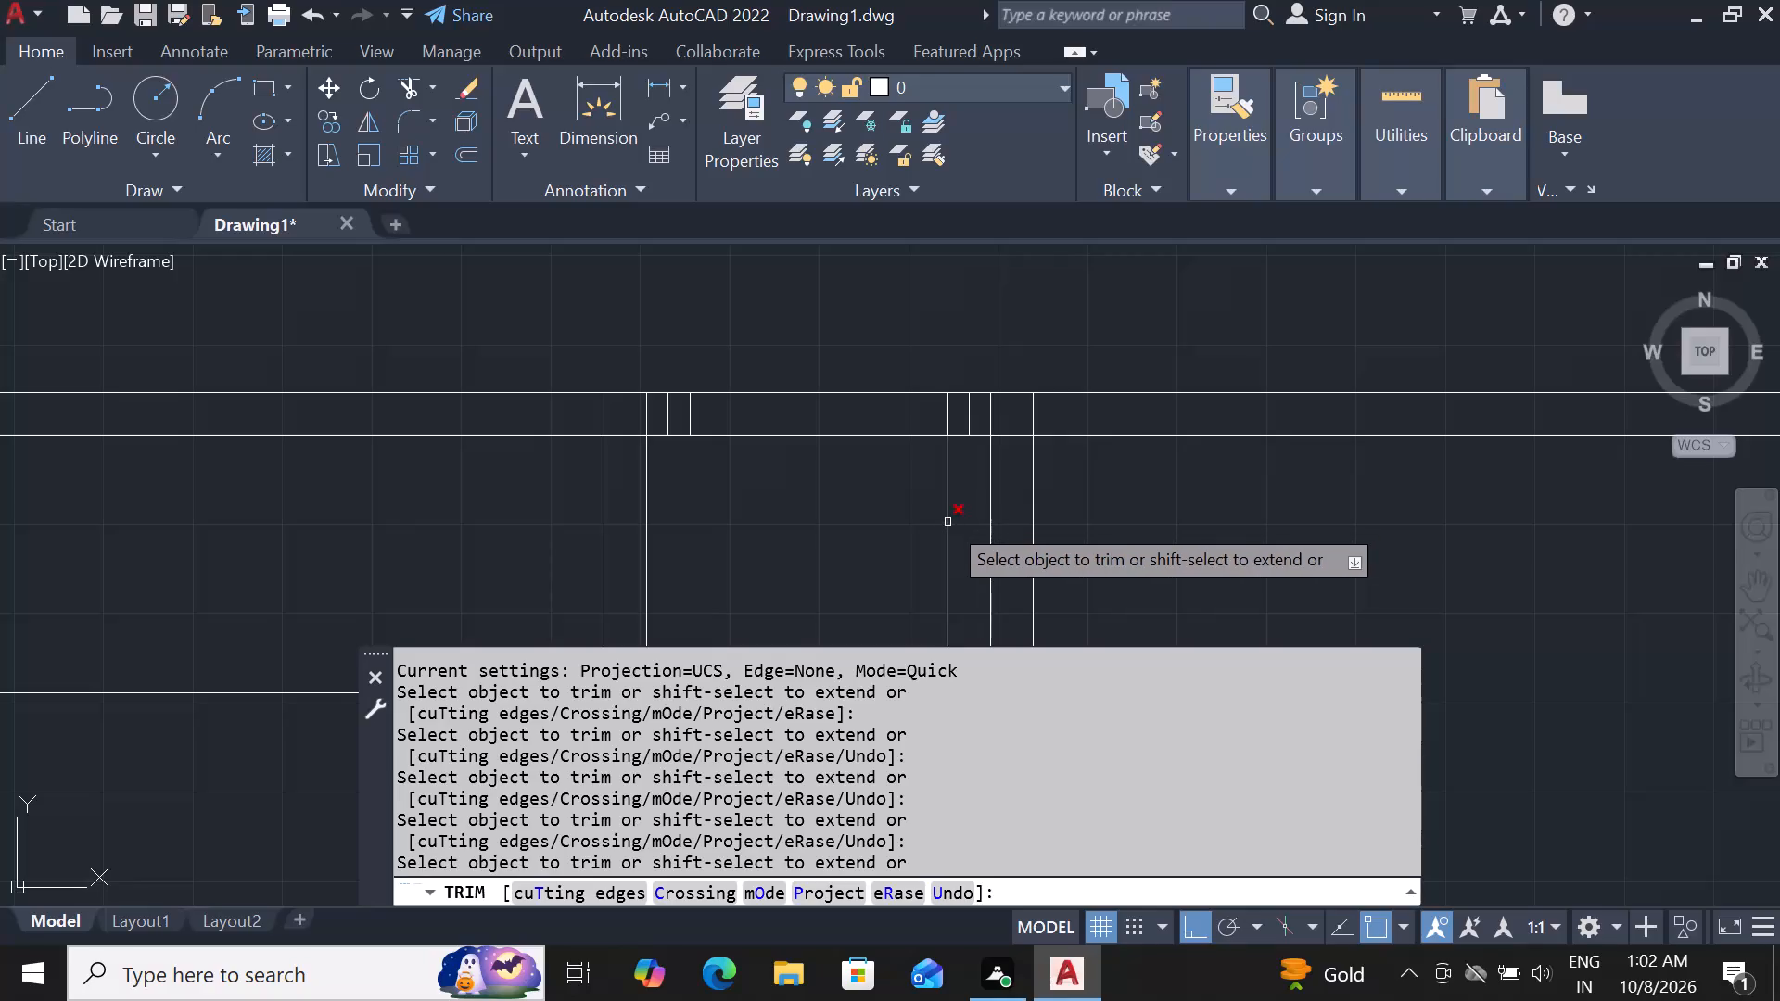
{"action": "left_click", "coordinate": [946, 524]}
{"action": "scroll", "coordinate": [977, 437], "scroll_direction": "up", "scroll_amount": 1}
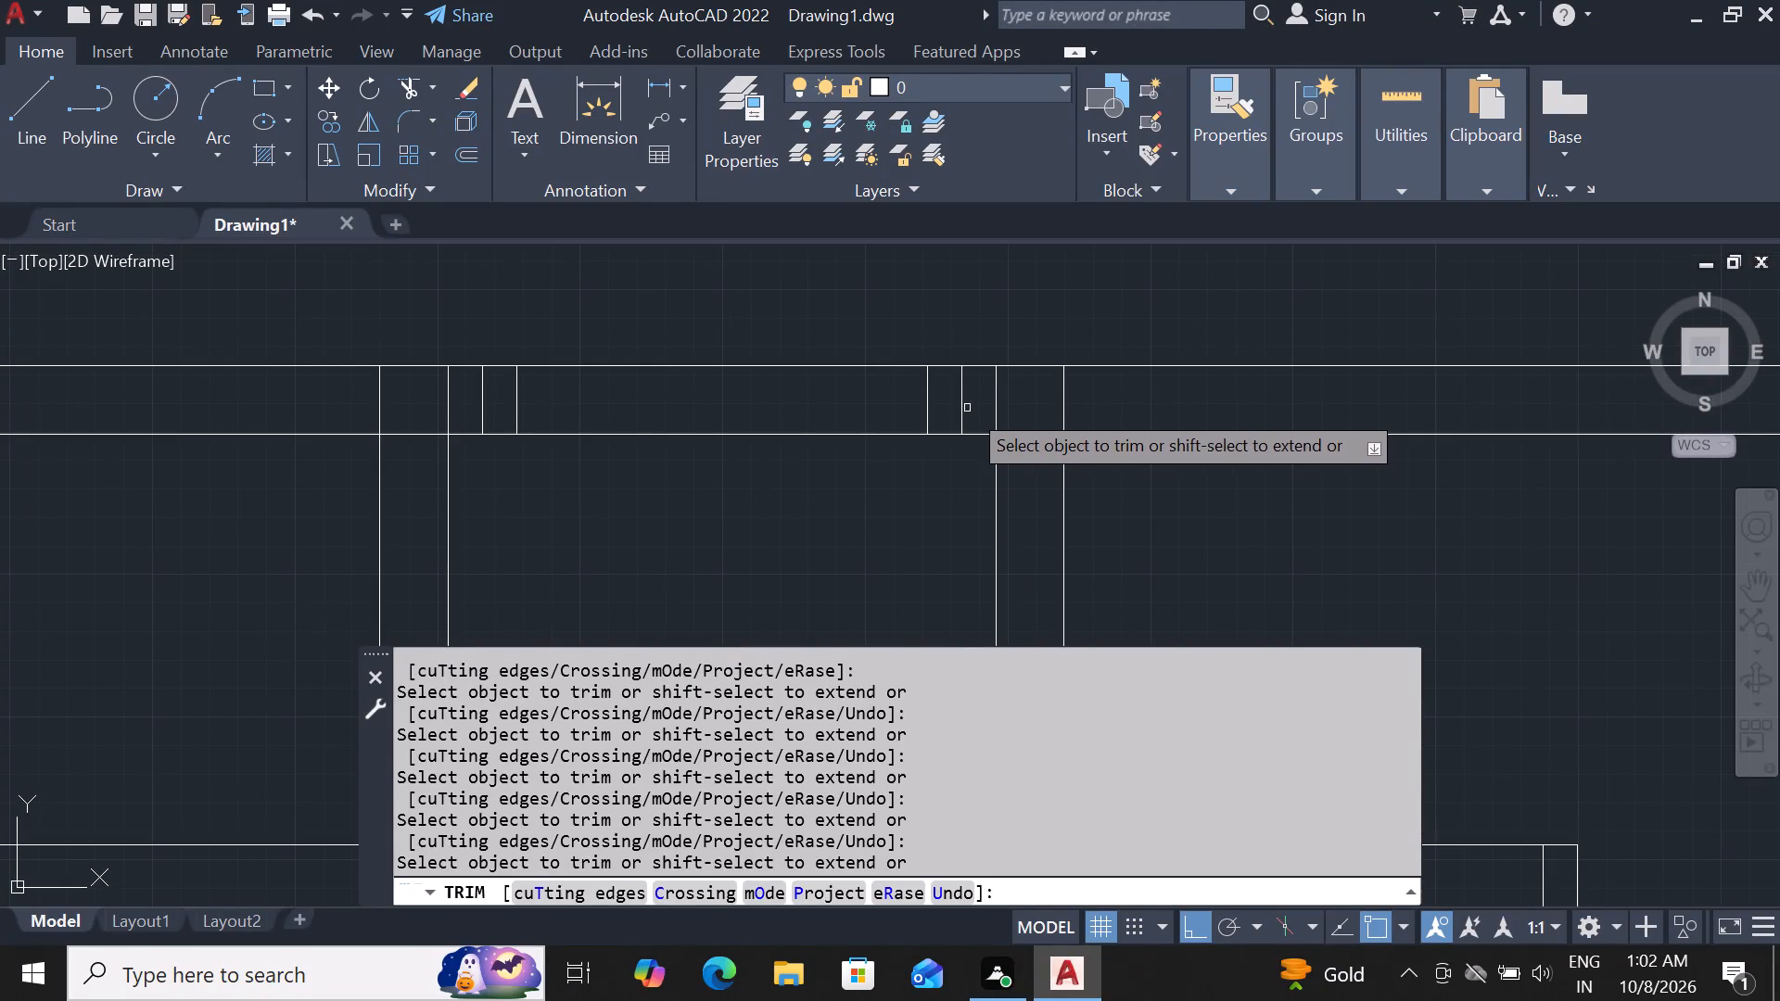
{"action": "left_click", "coordinate": [967, 408]}
{"action": "left_click", "coordinate": [902, 402]}
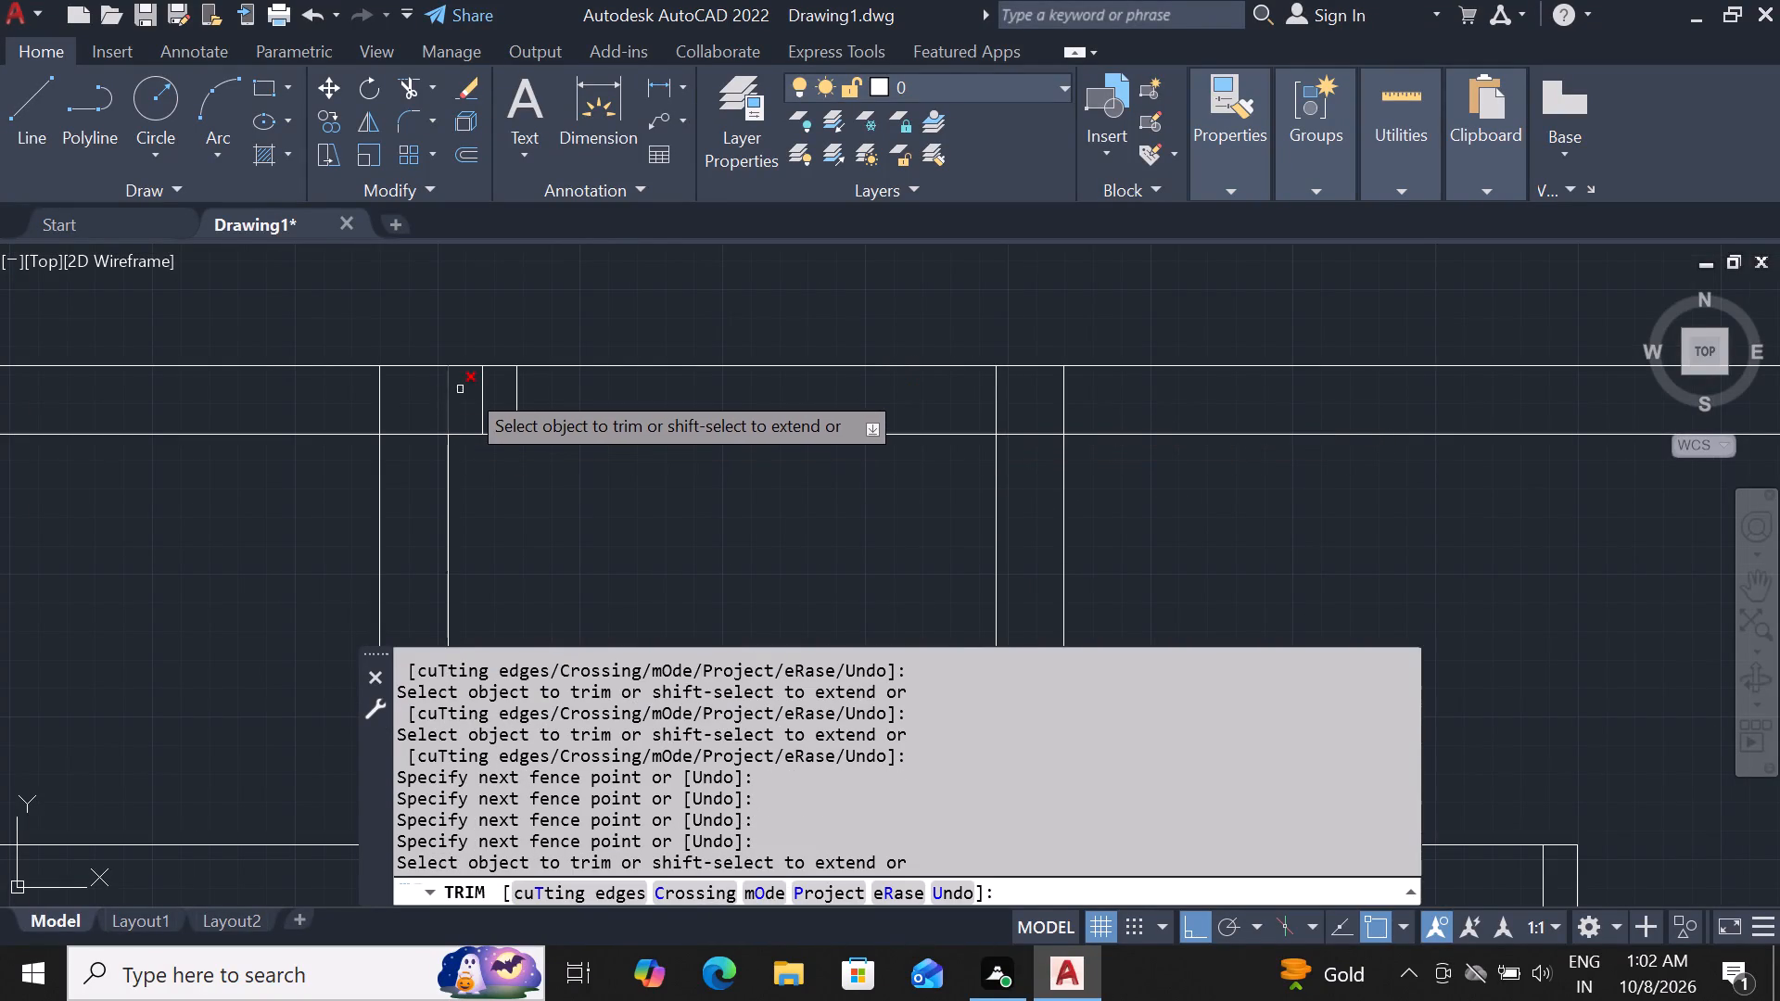
{"action": "left_click", "coordinate": [467, 388]}
{"action": "left_click", "coordinate": [550, 395]}
{"action": "scroll", "coordinate": [562, 378], "scroll_direction": "down", "scroll_amount": 4}
{"action": "scroll", "coordinate": [670, 307], "scroll_direction": "down", "scroll_amount": 1}
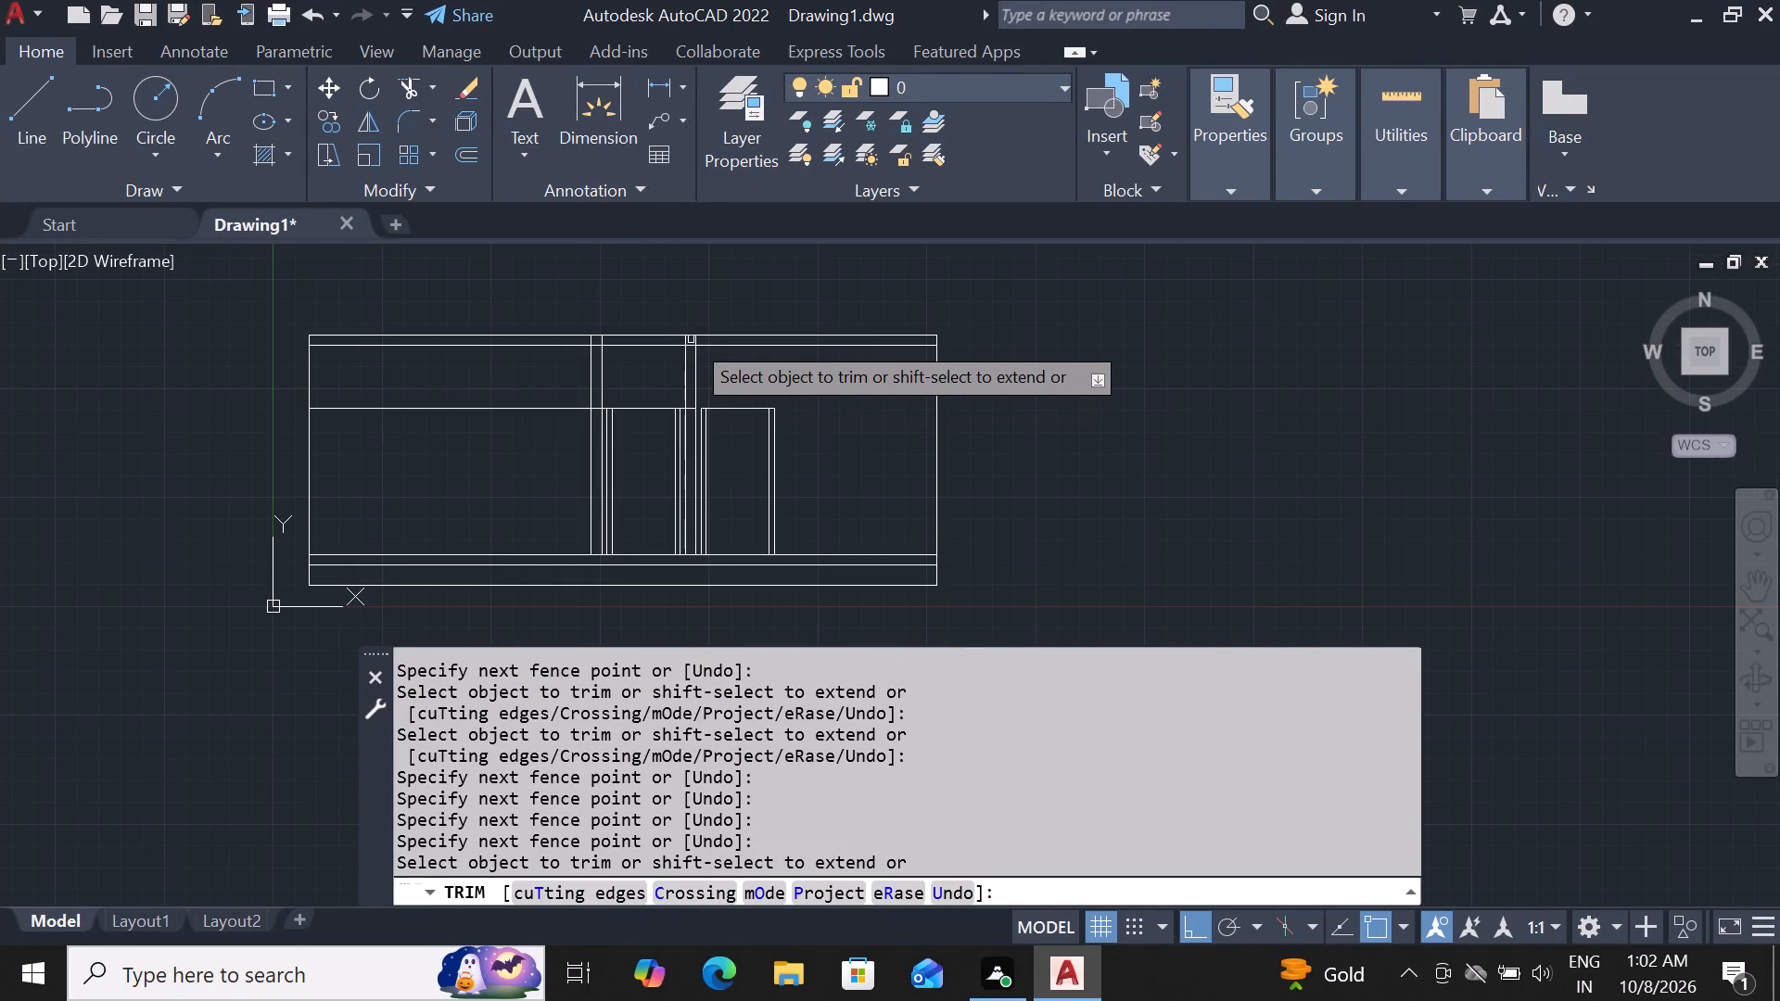
{"action": "scroll", "coordinate": [691, 339], "scroll_direction": "up", "scroll_amount": 1}
{"action": "key", "text": "Escape"}
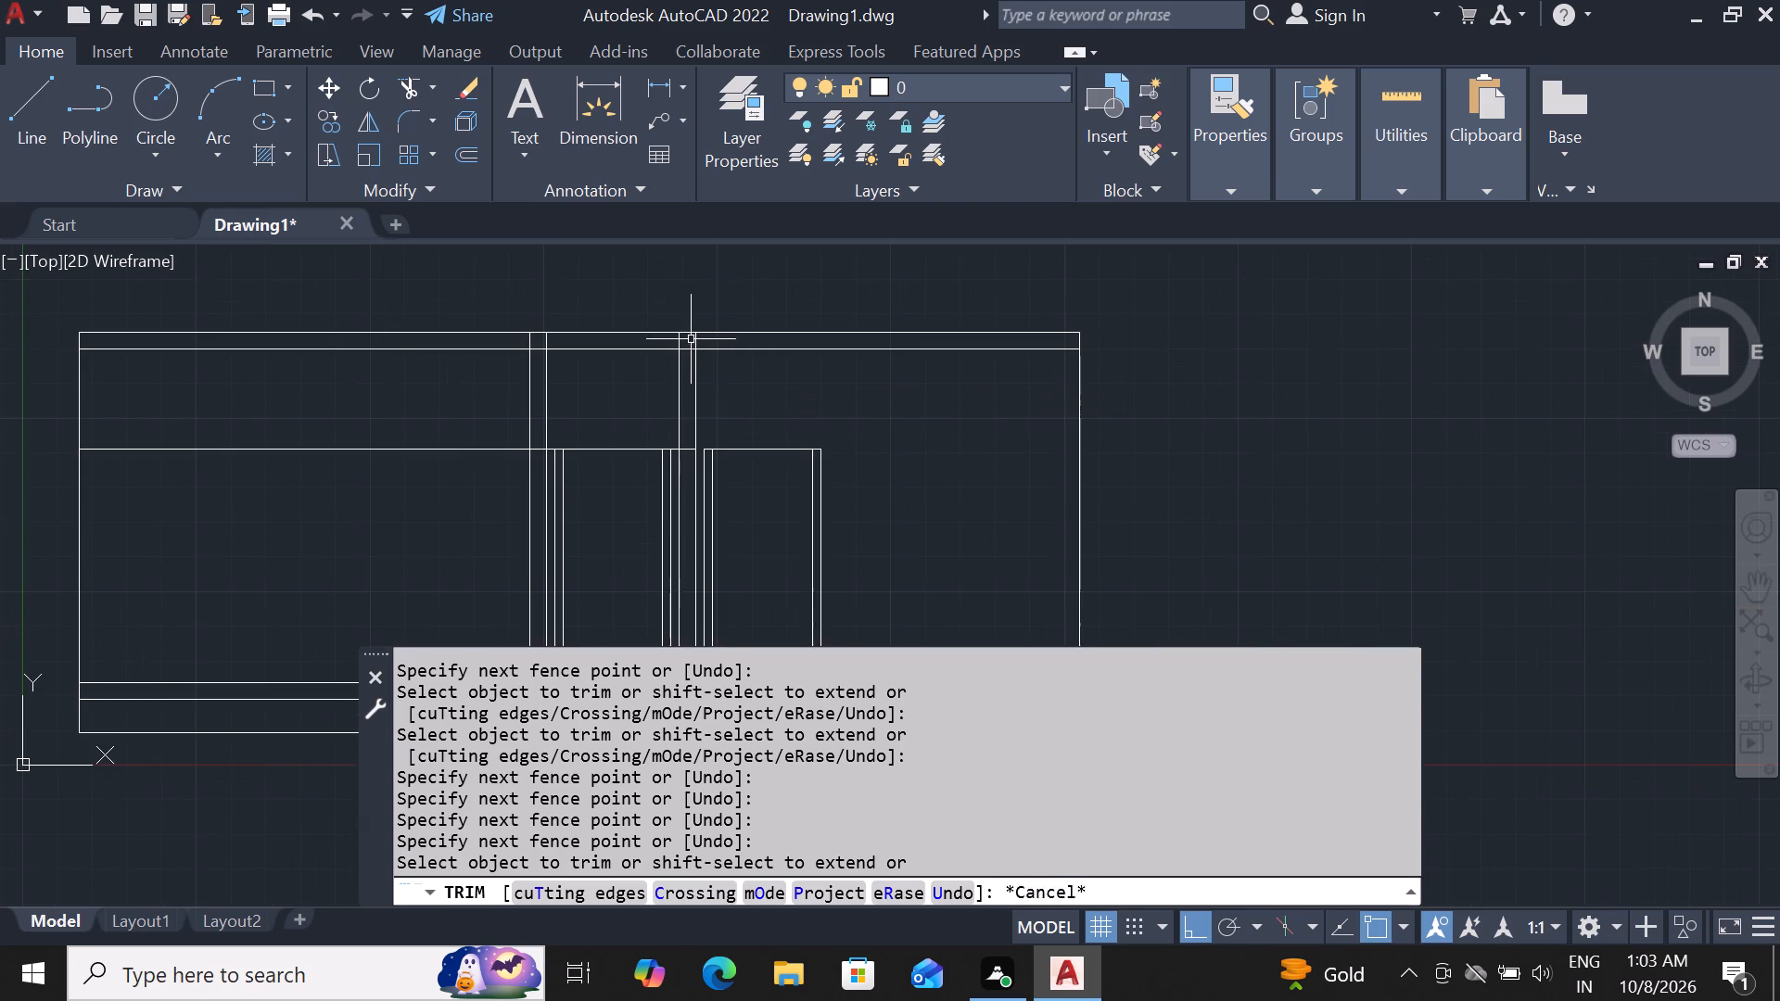
Offset the left line of the first interior vertical pair 3" to the left, and offset that copy another 3" left.
{"action": "scroll", "coordinate": [557, 488], "scroll_direction": "down", "scroll_amount": 3}
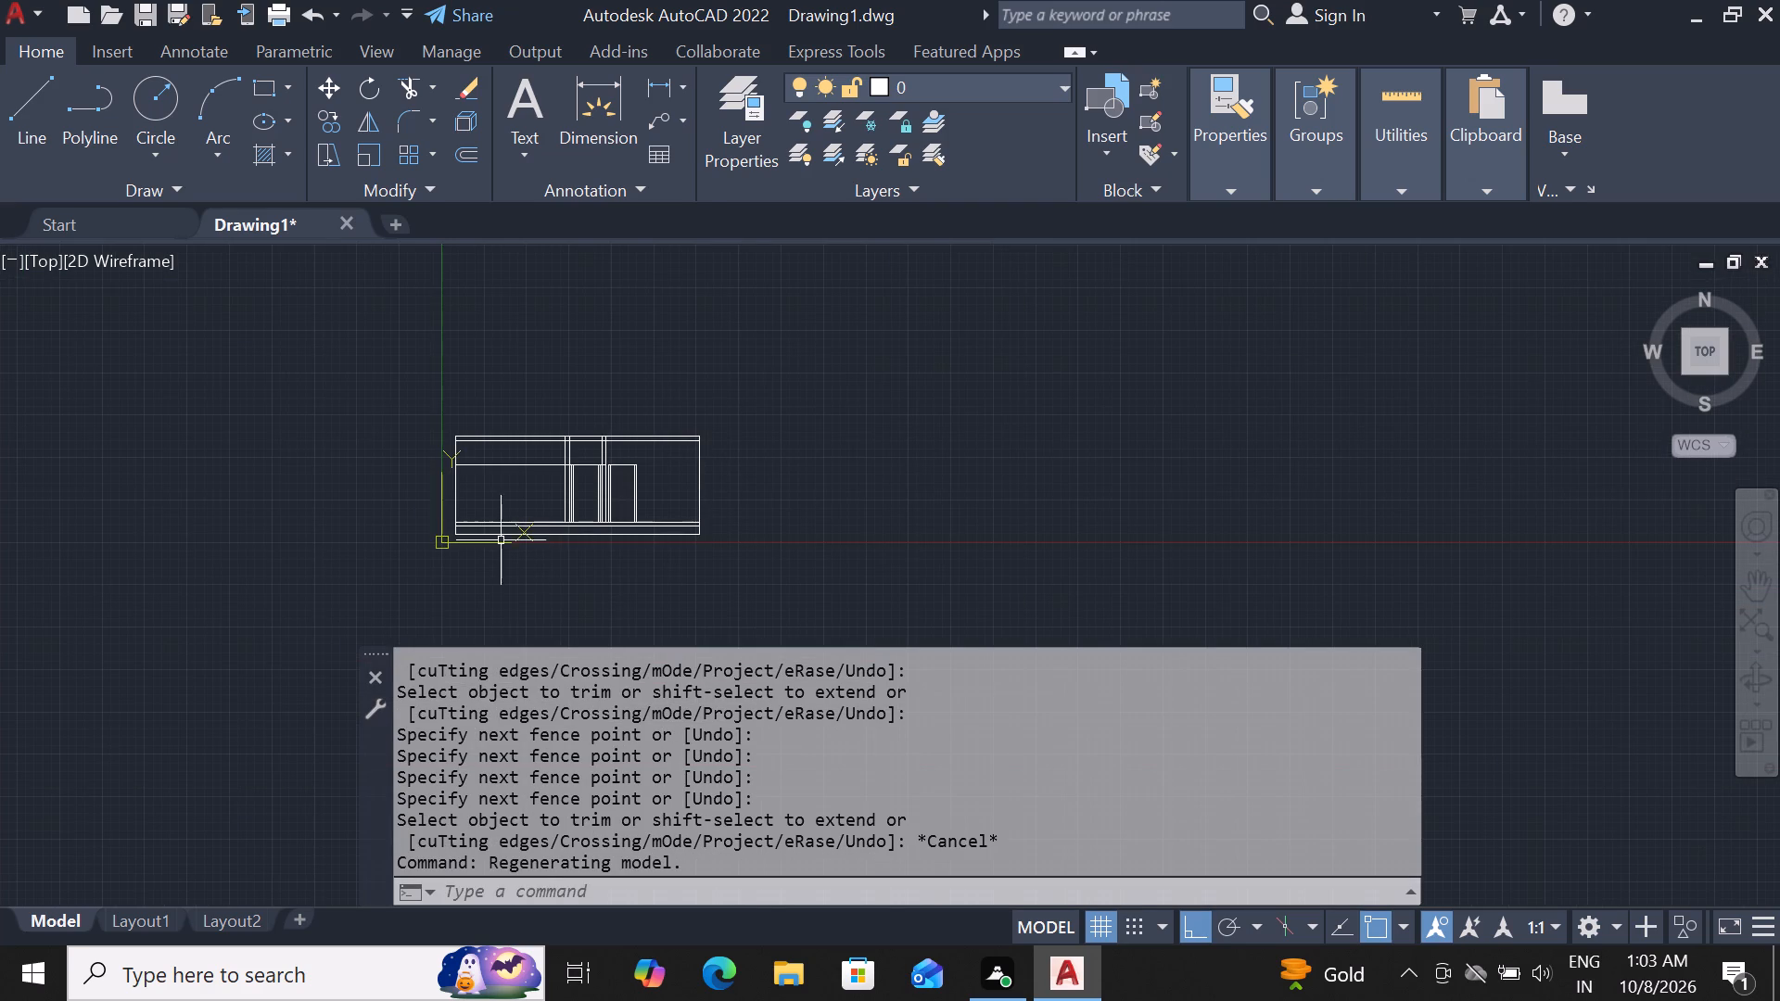
{"action": "scroll", "coordinate": [538, 487], "scroll_direction": "up", "scroll_amount": 3}
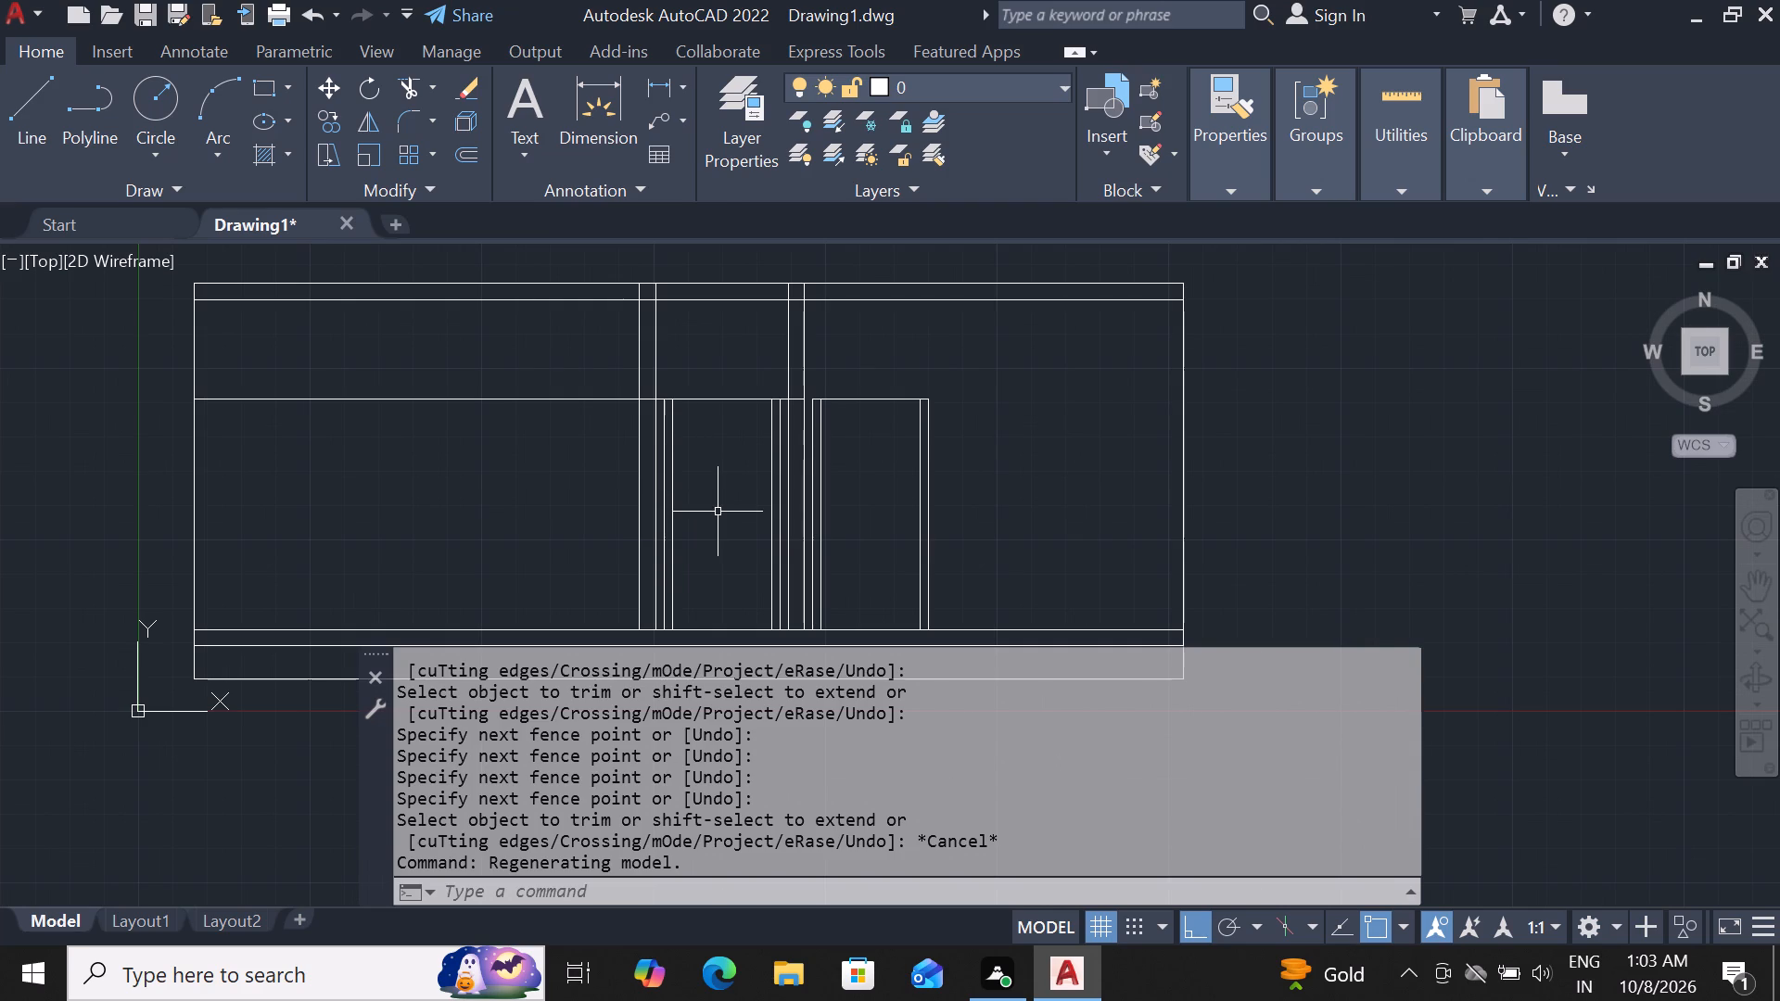
{"action": "scroll", "coordinate": [622, 546], "scroll_direction": "up", "scroll_amount": 1}
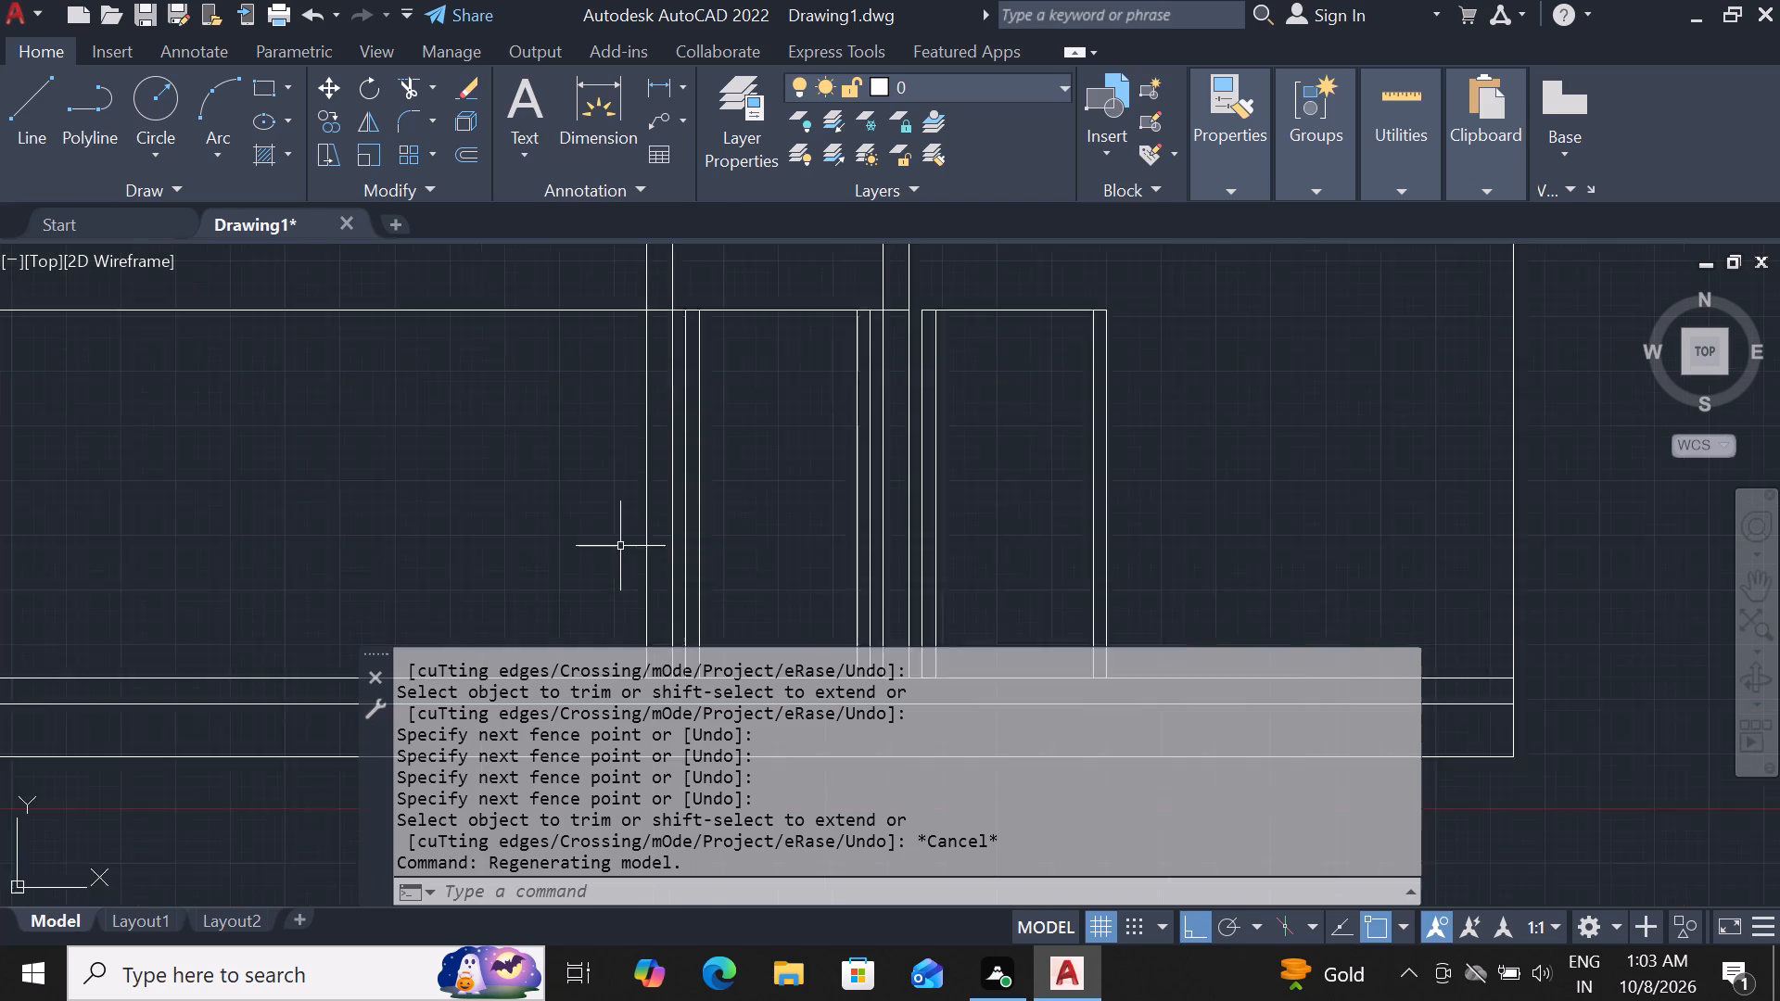
{"action": "scroll", "coordinate": [620, 546], "scroll_direction": "up", "scroll_amount": 1}
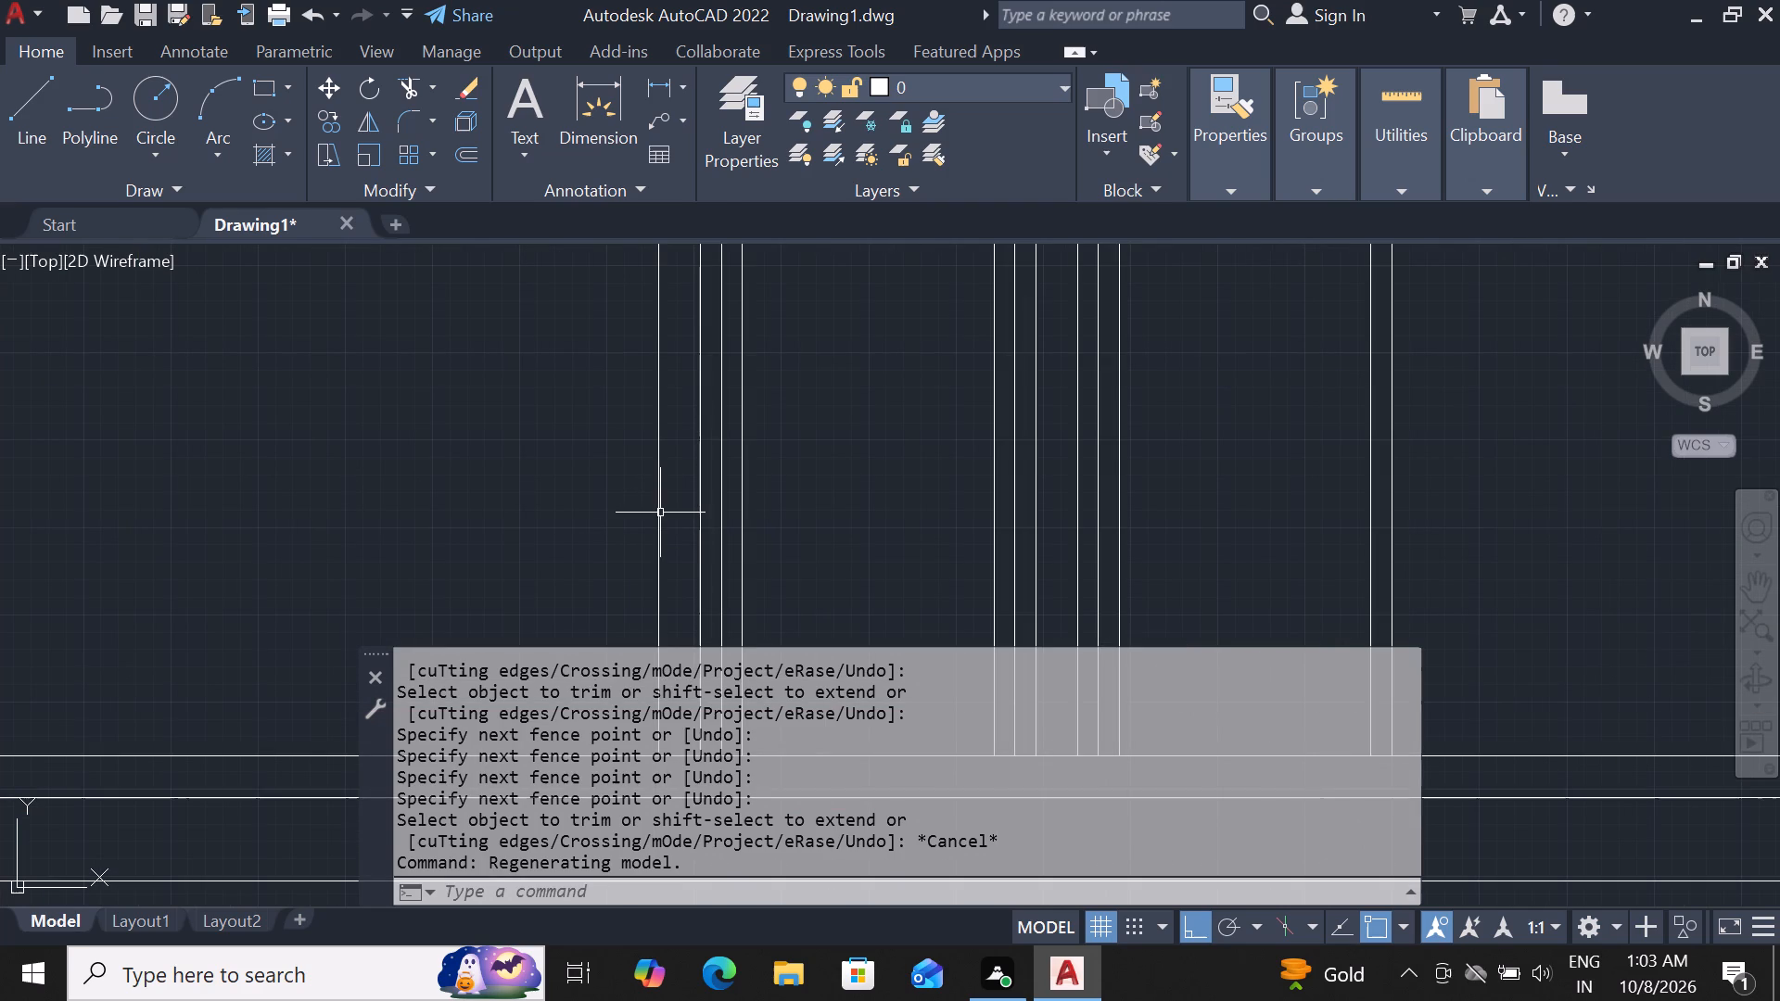
{"action": "left_click", "coordinate": [657, 513]}
{"action": "type", "text": "of"}
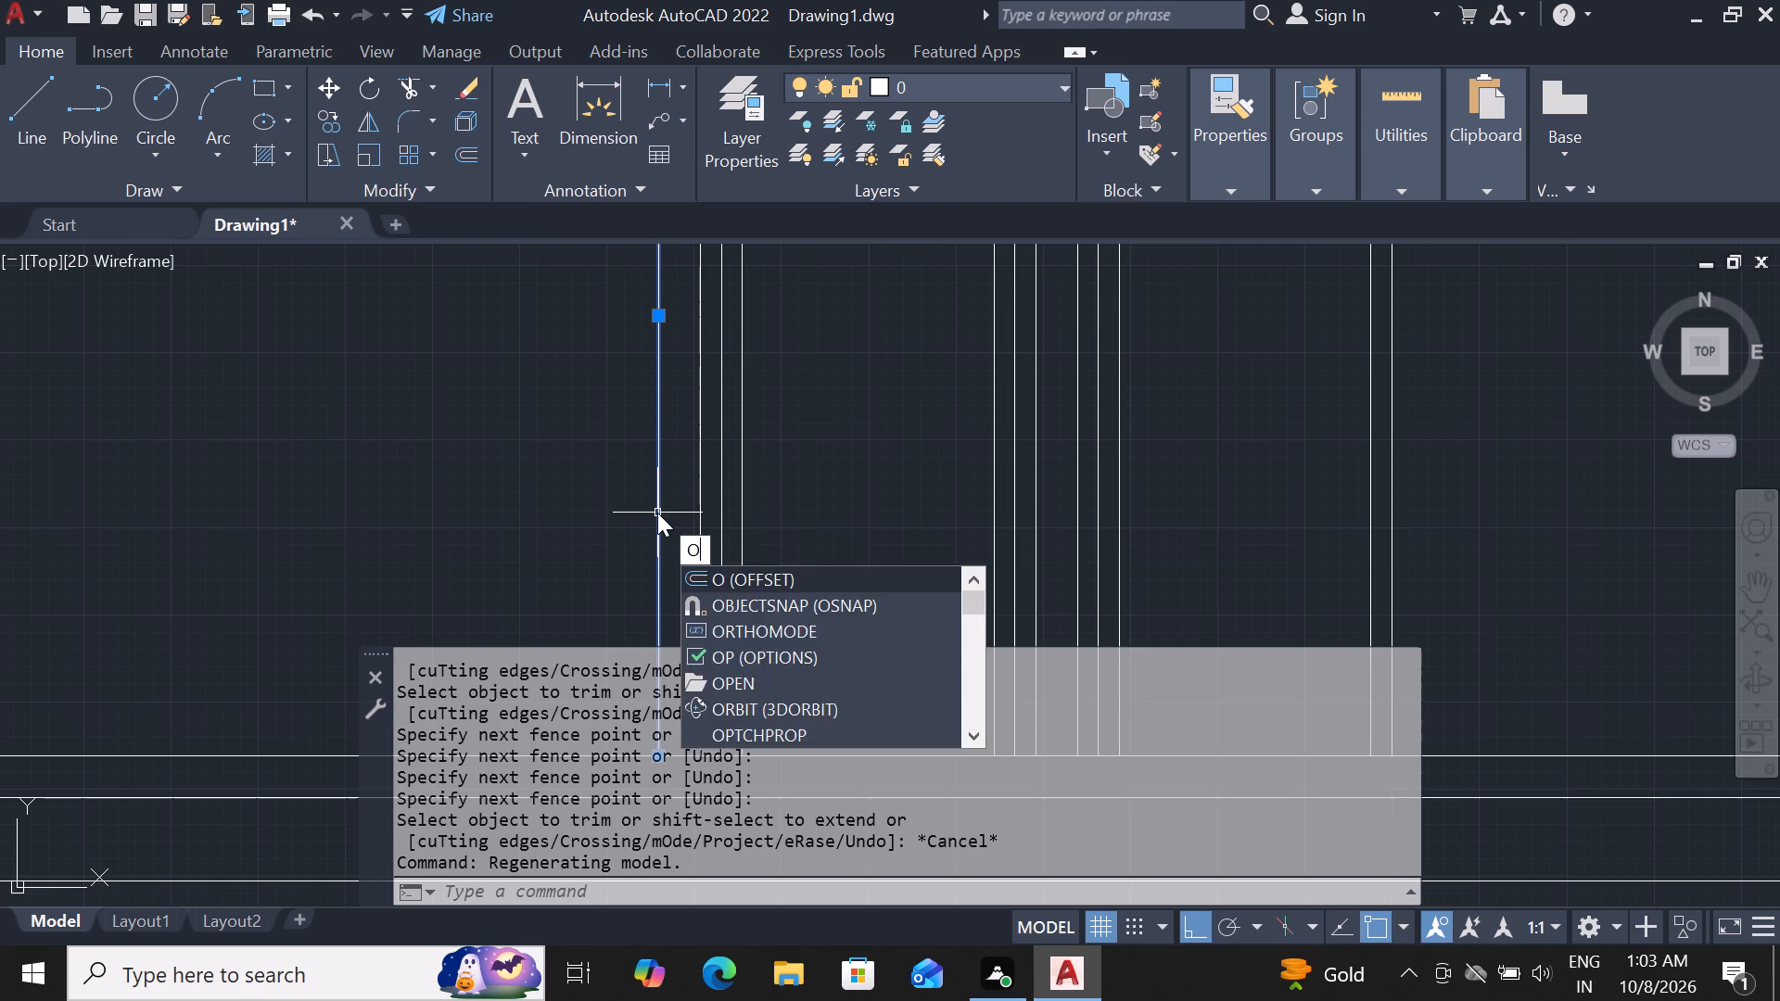
{"action": "key", "text": "space"}
{"action": "type", "text": "3\""}
{"action": "key", "text": "Return"}
{"action": "left_click", "coordinate": [624, 527]}
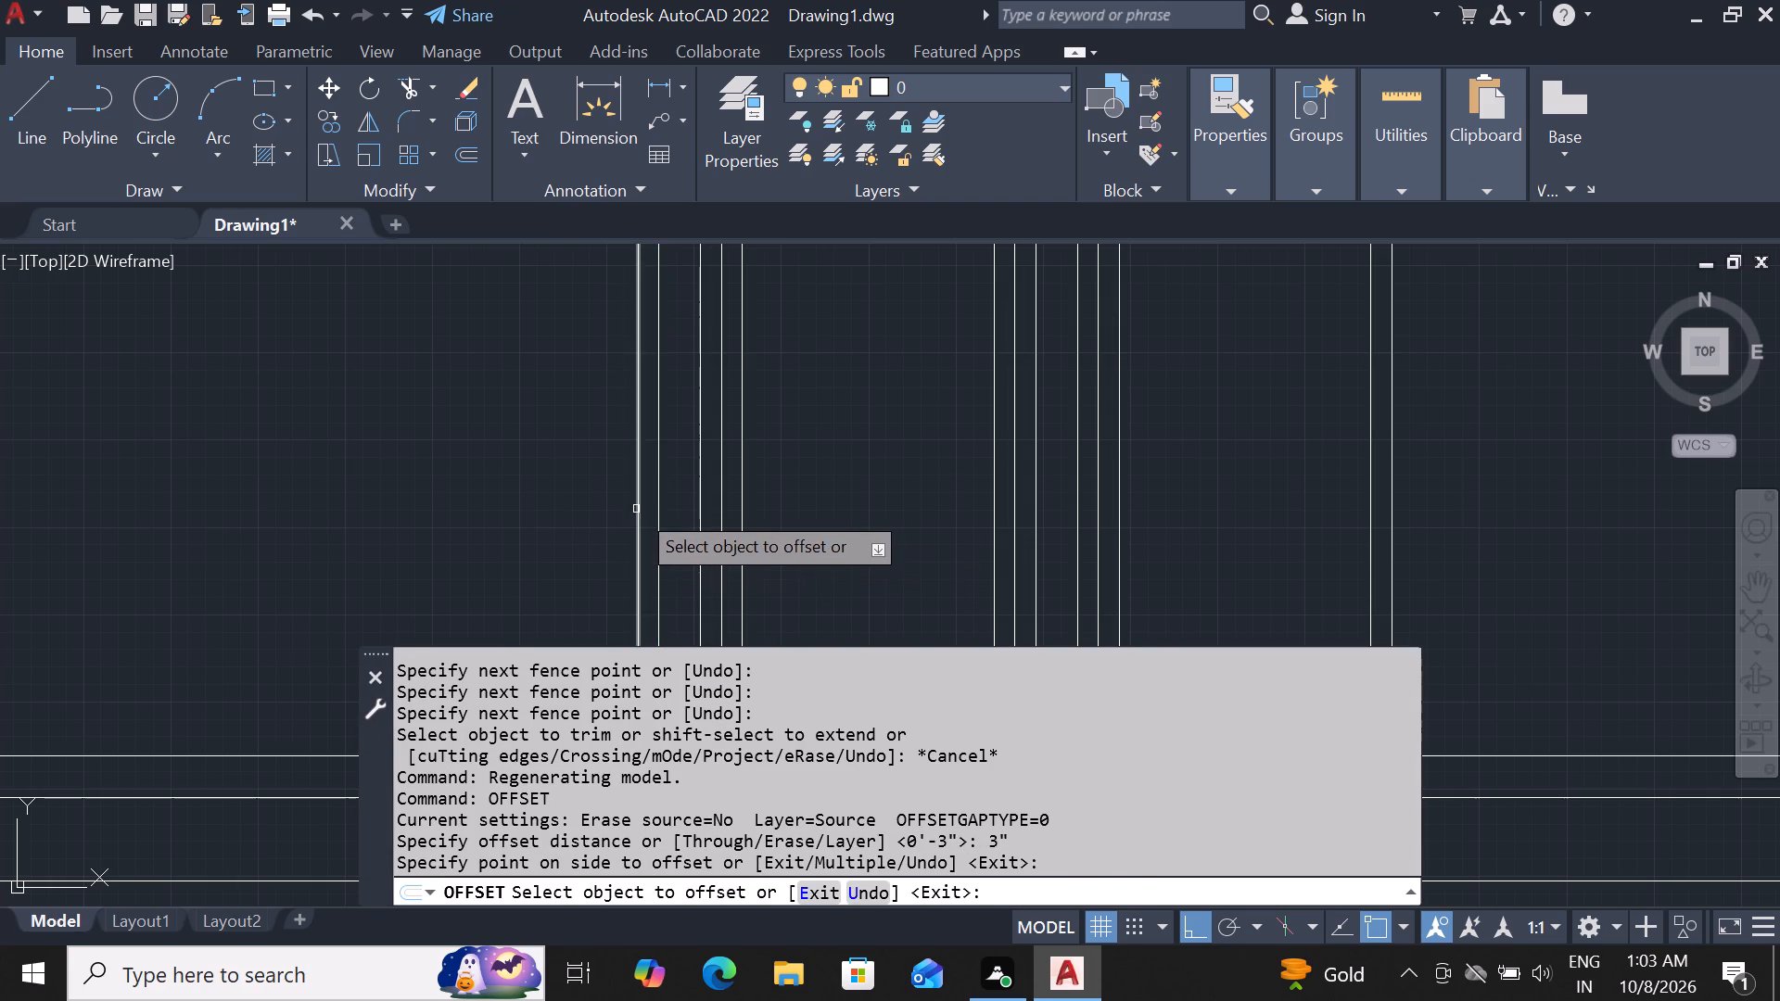
{"action": "left_click", "coordinate": [636, 509]}
{"action": "left_click", "coordinate": [593, 522]}
{"action": "key", "text": "Escape"}
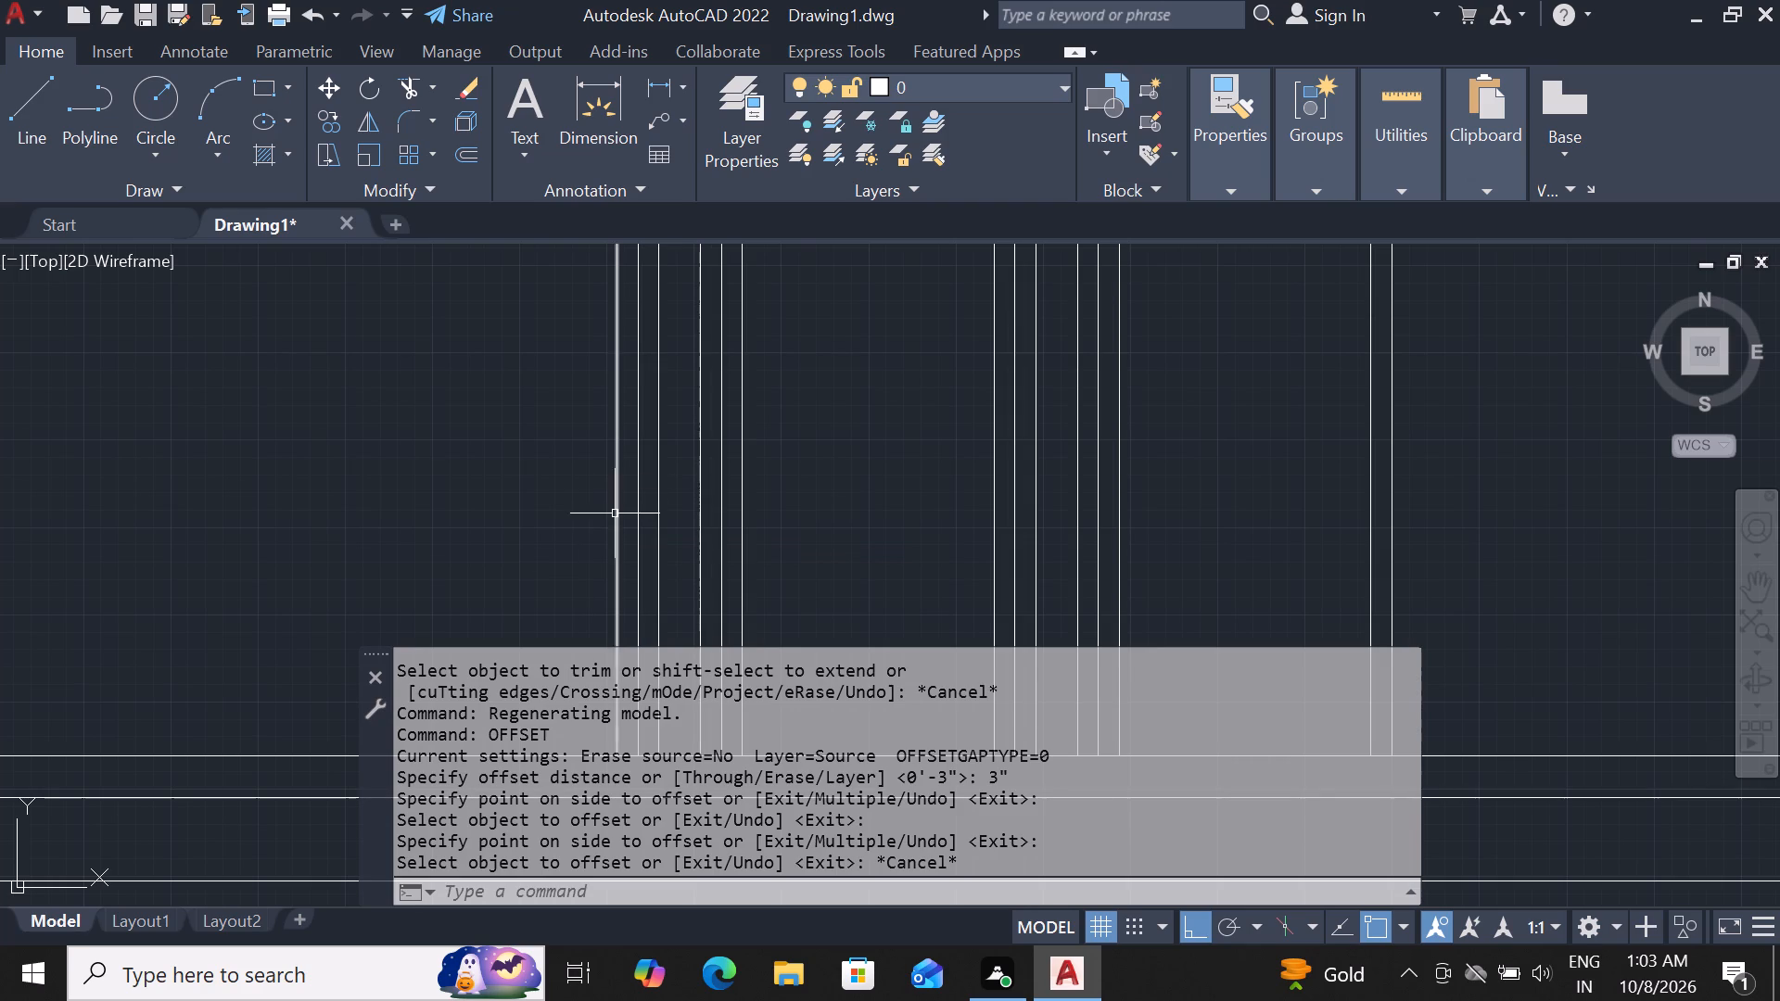
Offset the leftmost interior vertical line 3' to the left.
{"action": "left_click", "coordinate": [615, 513]}
{"action": "key", "text": "o"}
{"action": "type", "text": "f"}
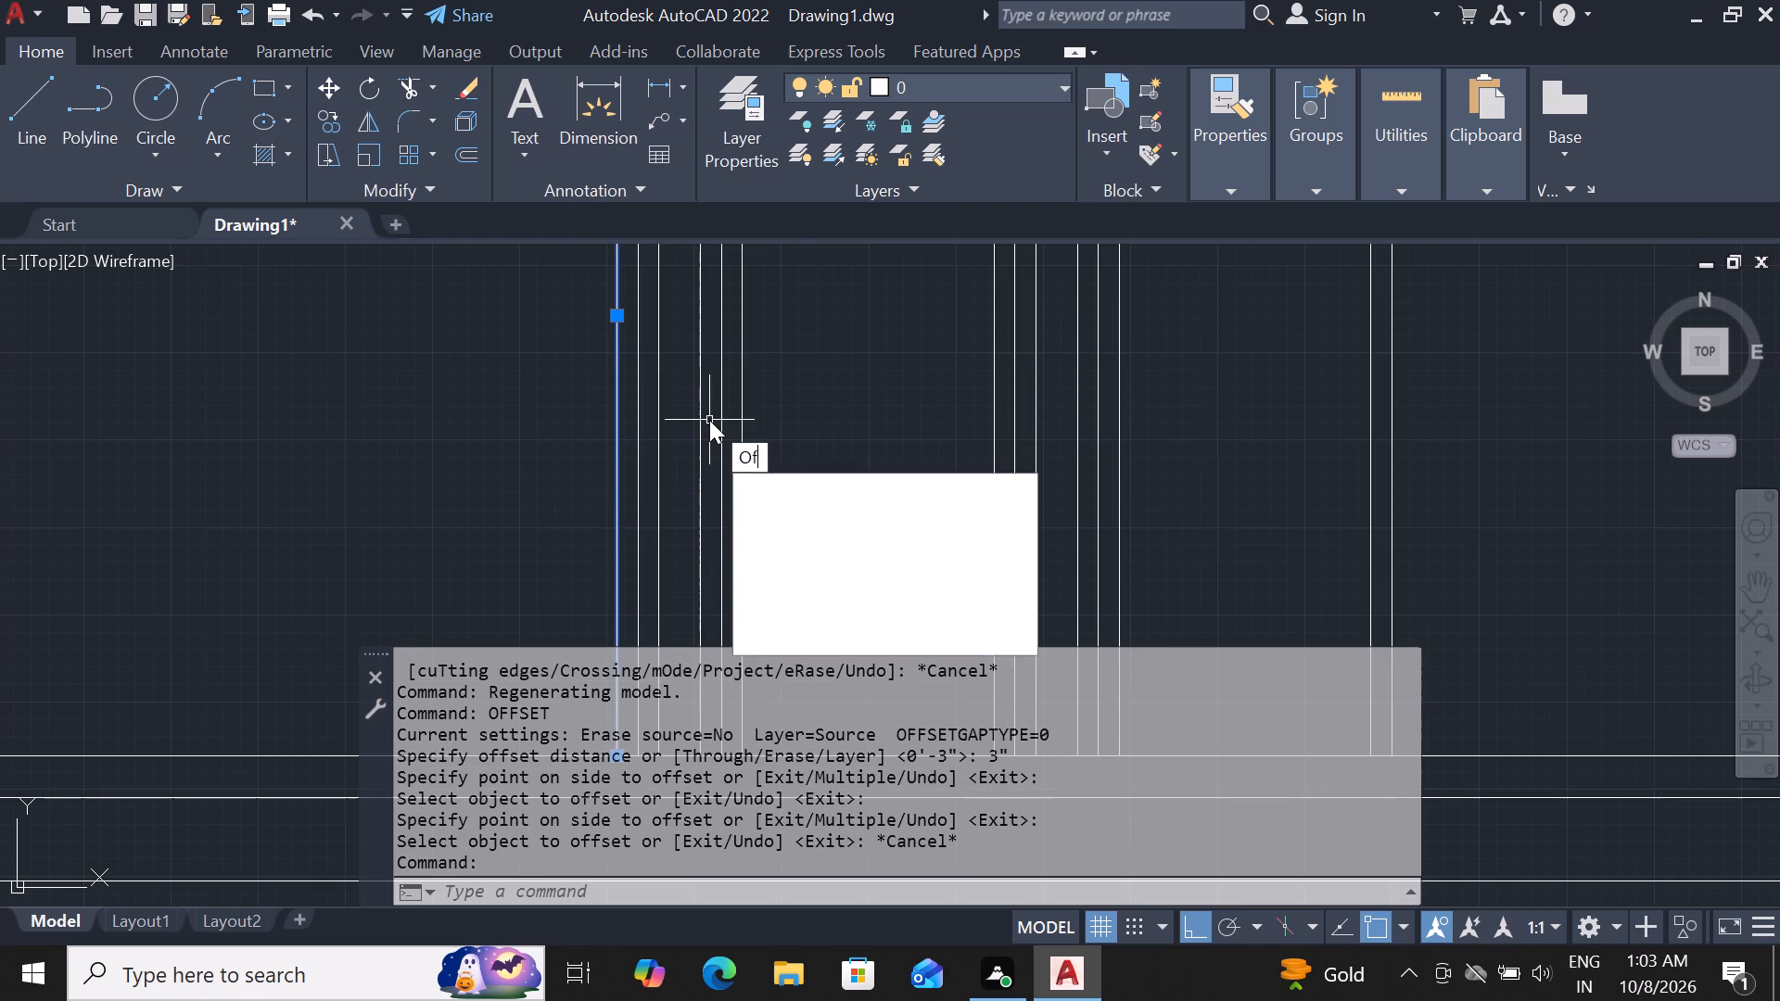
{"action": "key", "text": "space"}
{"action": "type", "text": "3'"}
{"action": "key", "text": "Return"}
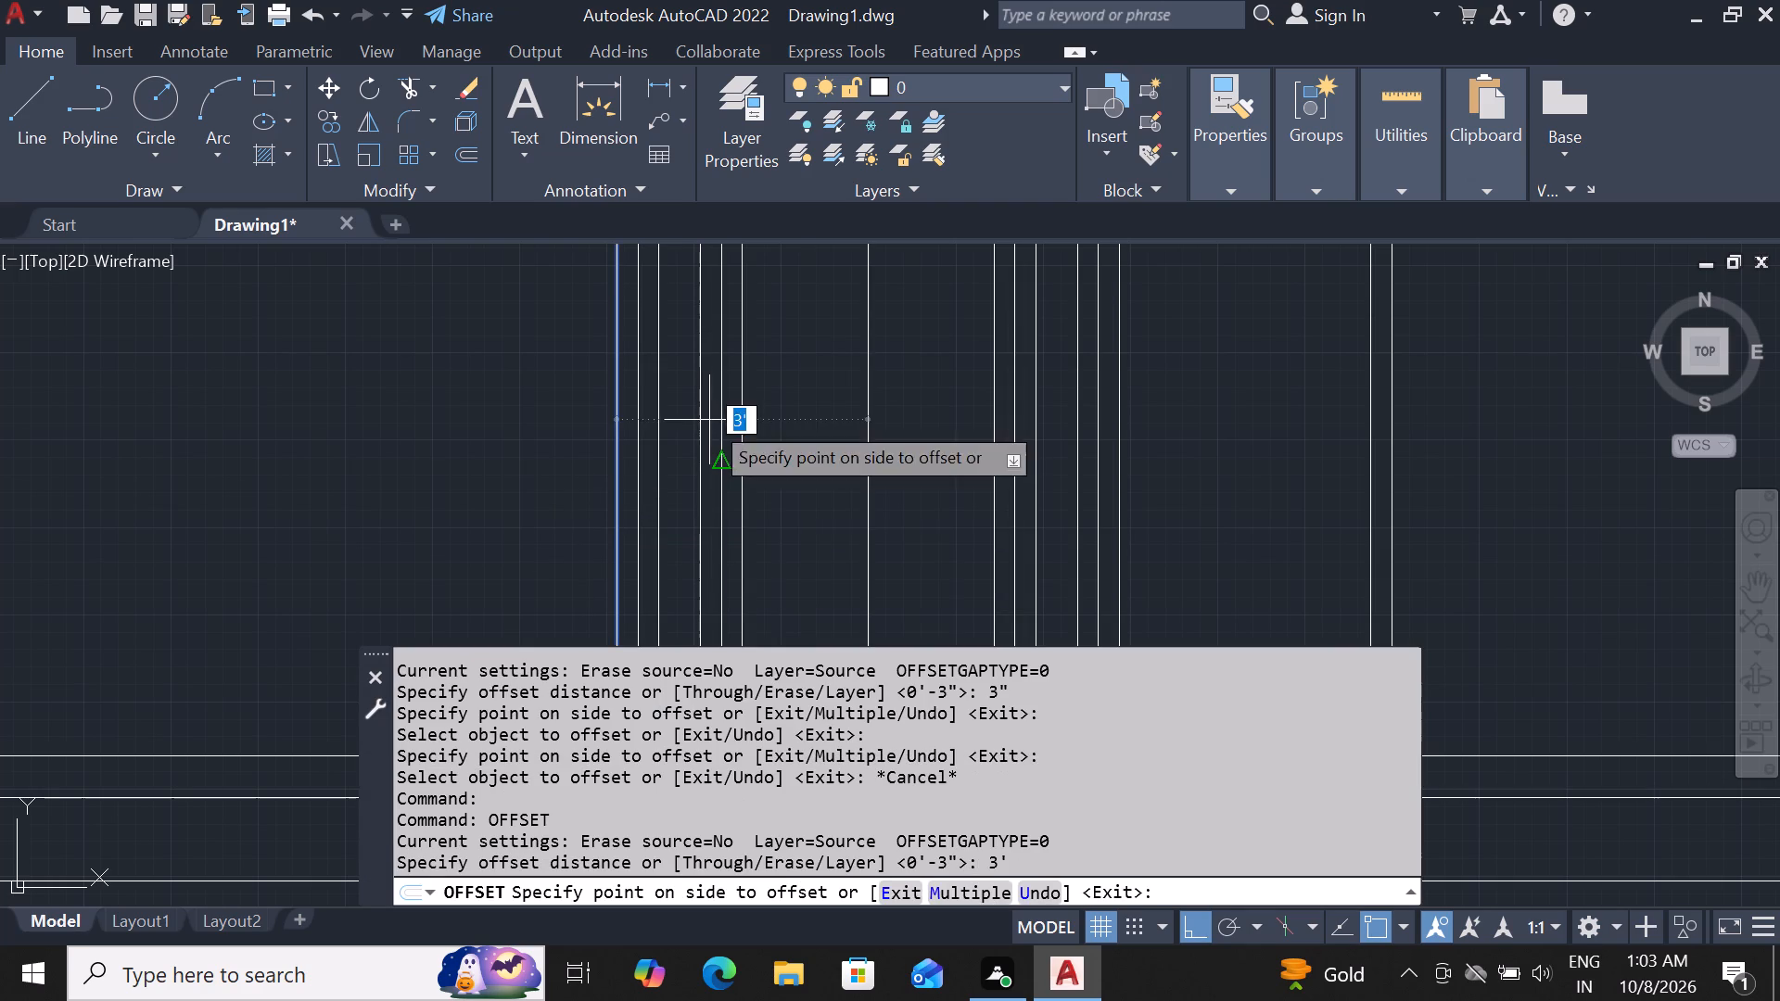
{"action": "left_click", "coordinate": [324, 534]}
{"action": "scroll", "coordinate": [922, 416], "scroll_direction": "down", "scroll_amount": 2}
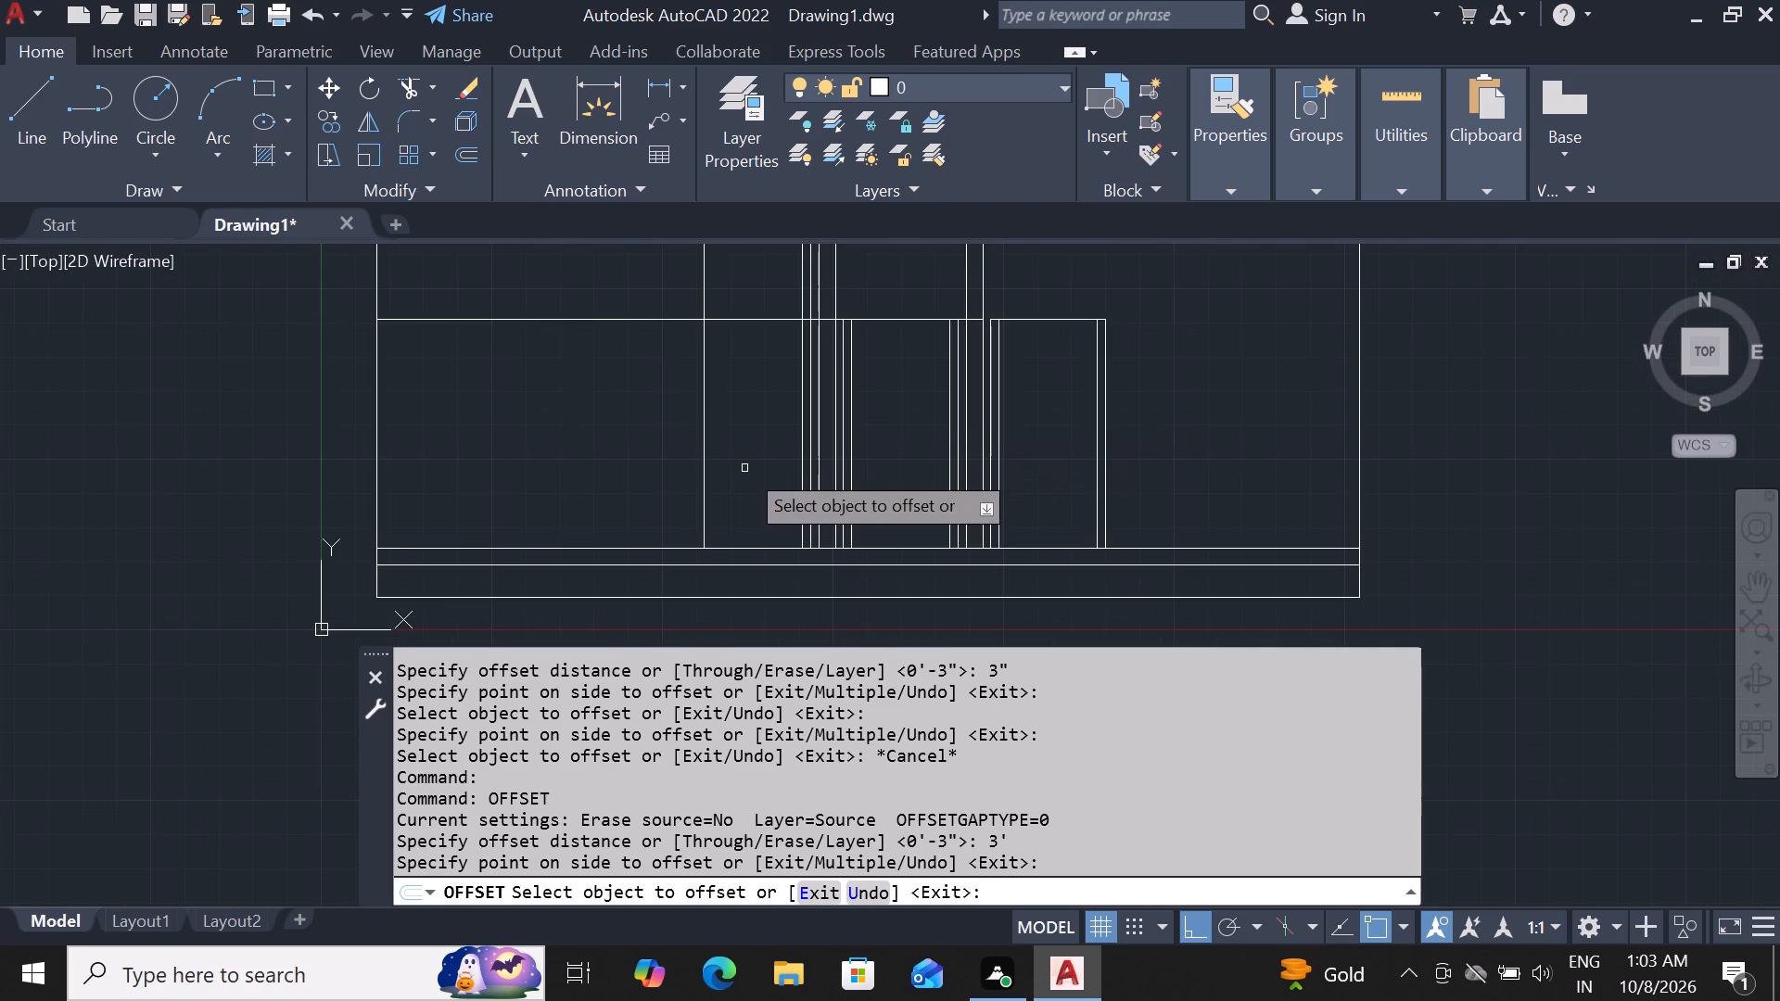
{"action": "key", "text": "Escape"}
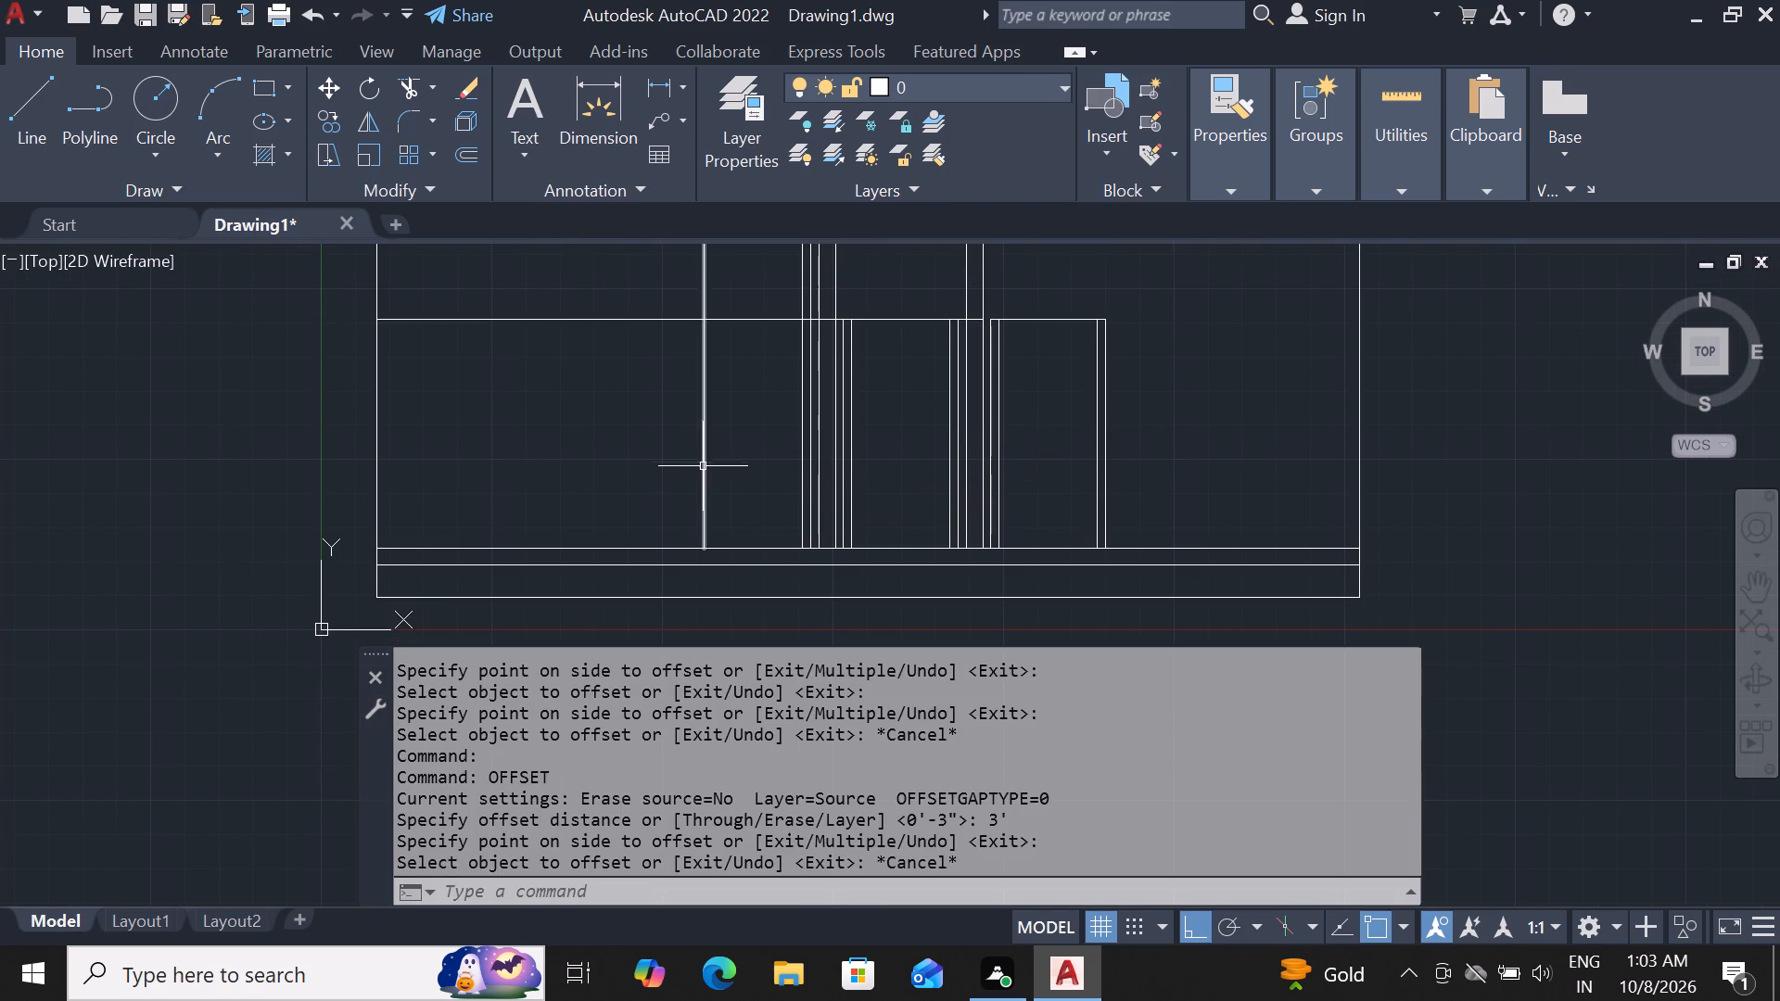
Offset the new leftmost vertical line 3" to the left, and offset that copy another 3" left.
{"action": "left_click", "coordinate": [703, 463]}
{"action": "type", "text": "of 3\""}
{"action": "key", "text": "Return"}
{"action": "left_click", "coordinate": [658, 481]}
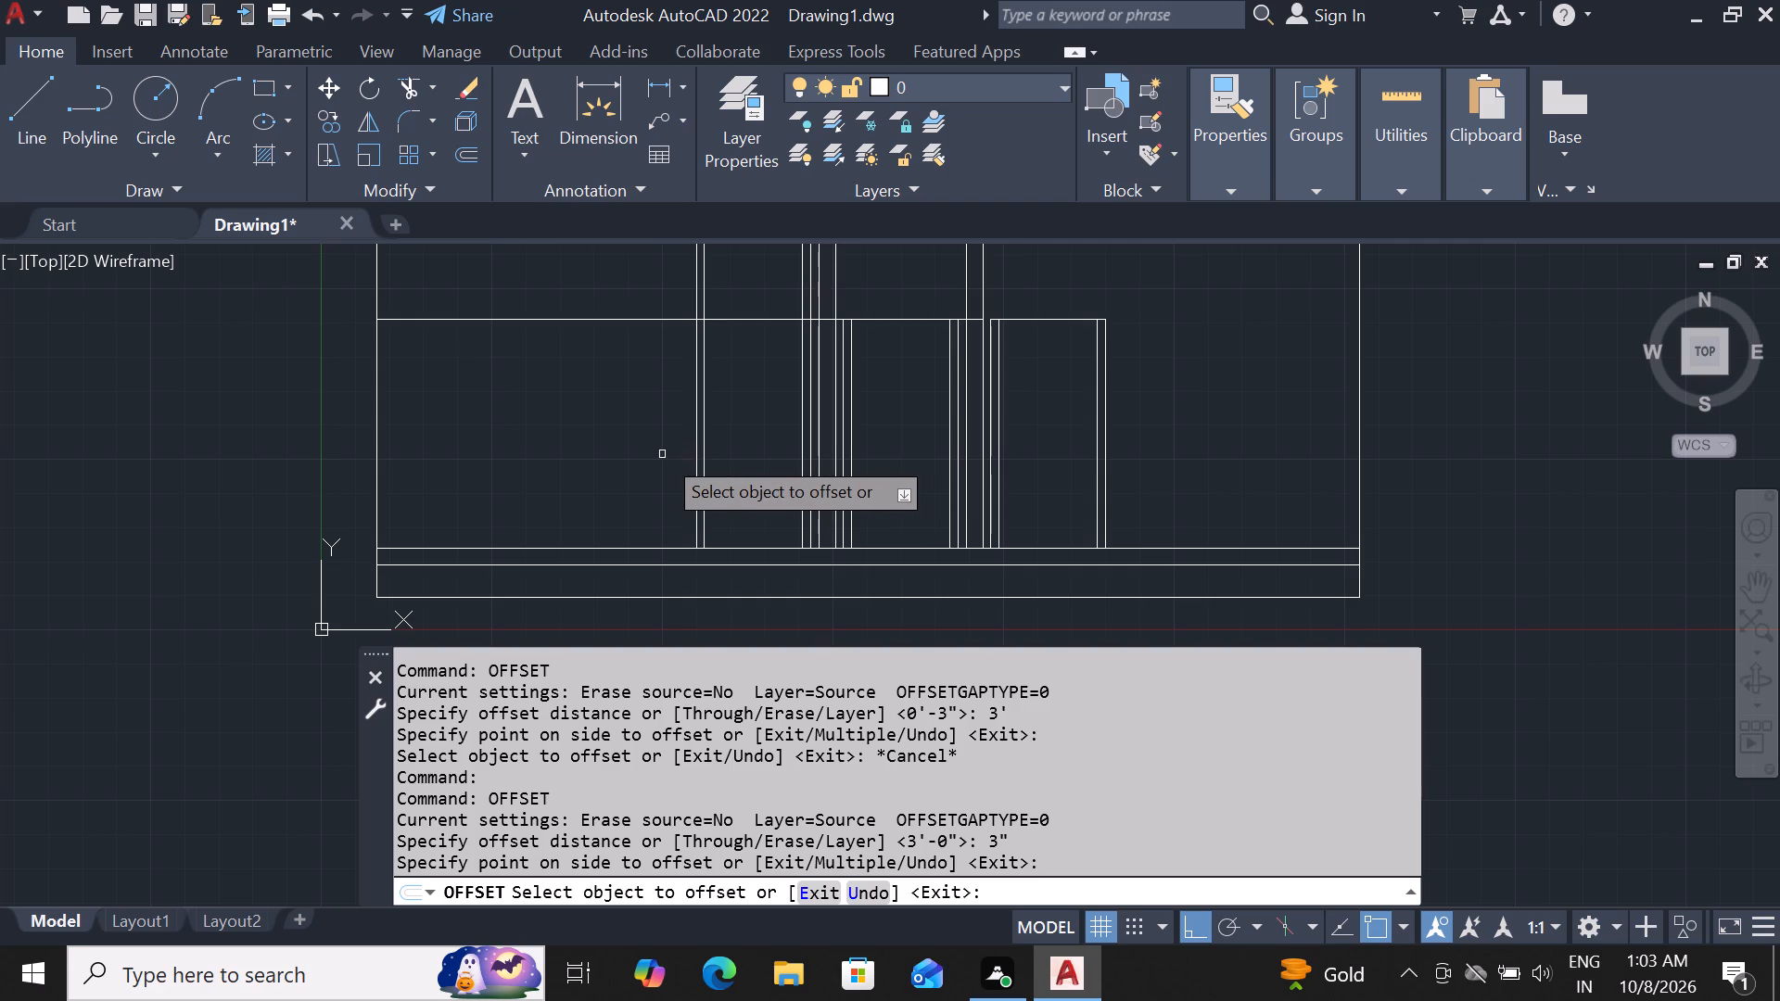
{"action": "key", "text": "Escape"}
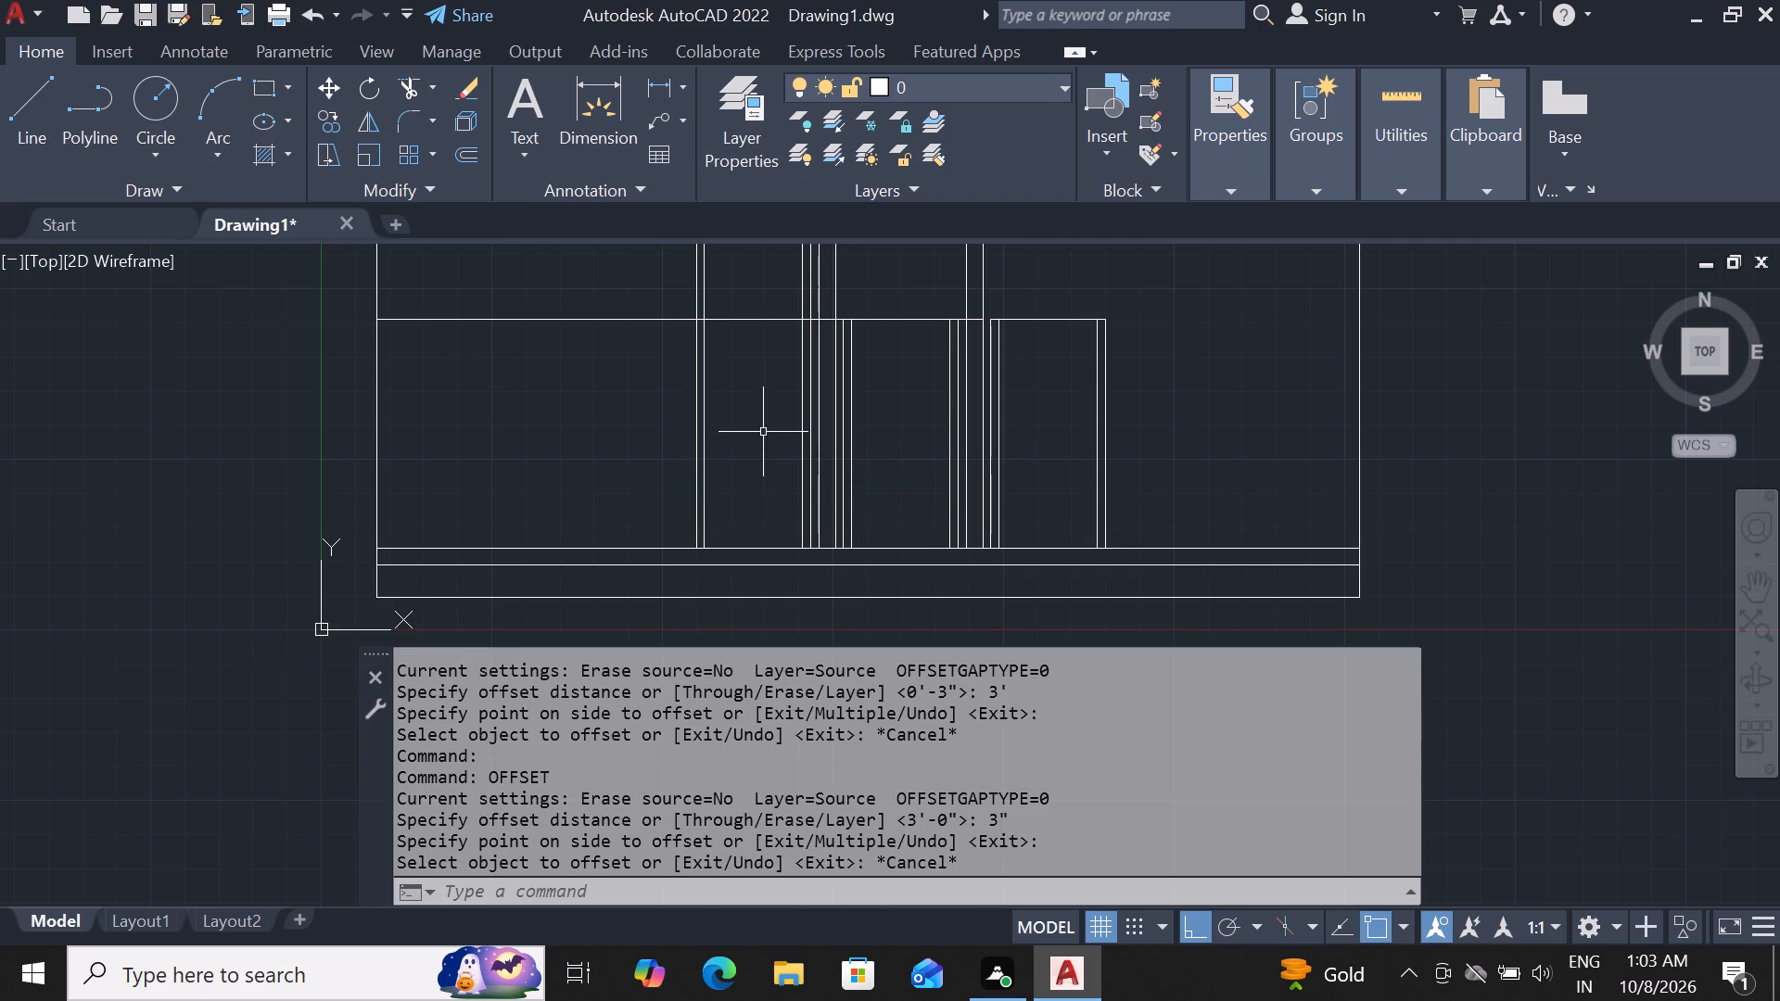
{"action": "scroll", "coordinate": [748, 433], "scroll_direction": "up", "scroll_amount": 1}
{"action": "scroll", "coordinate": [658, 471], "scroll_direction": "up", "scroll_amount": 1}
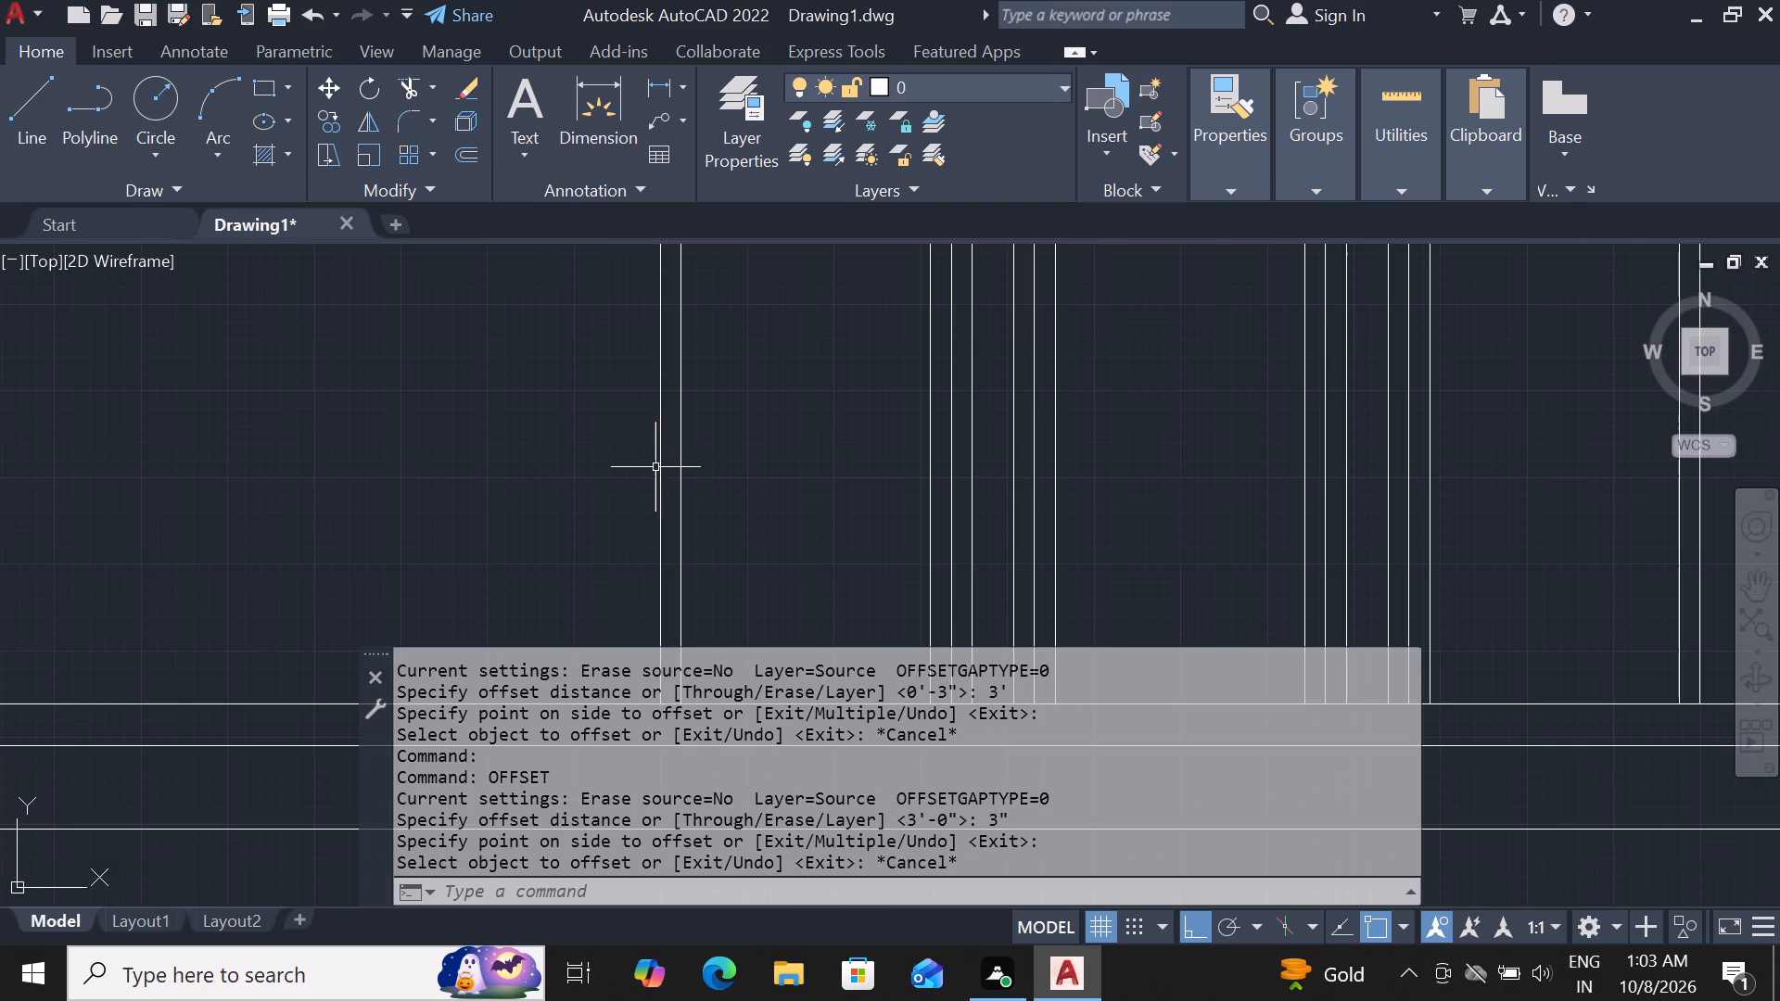
{"action": "left_click", "coordinate": [659, 450]}
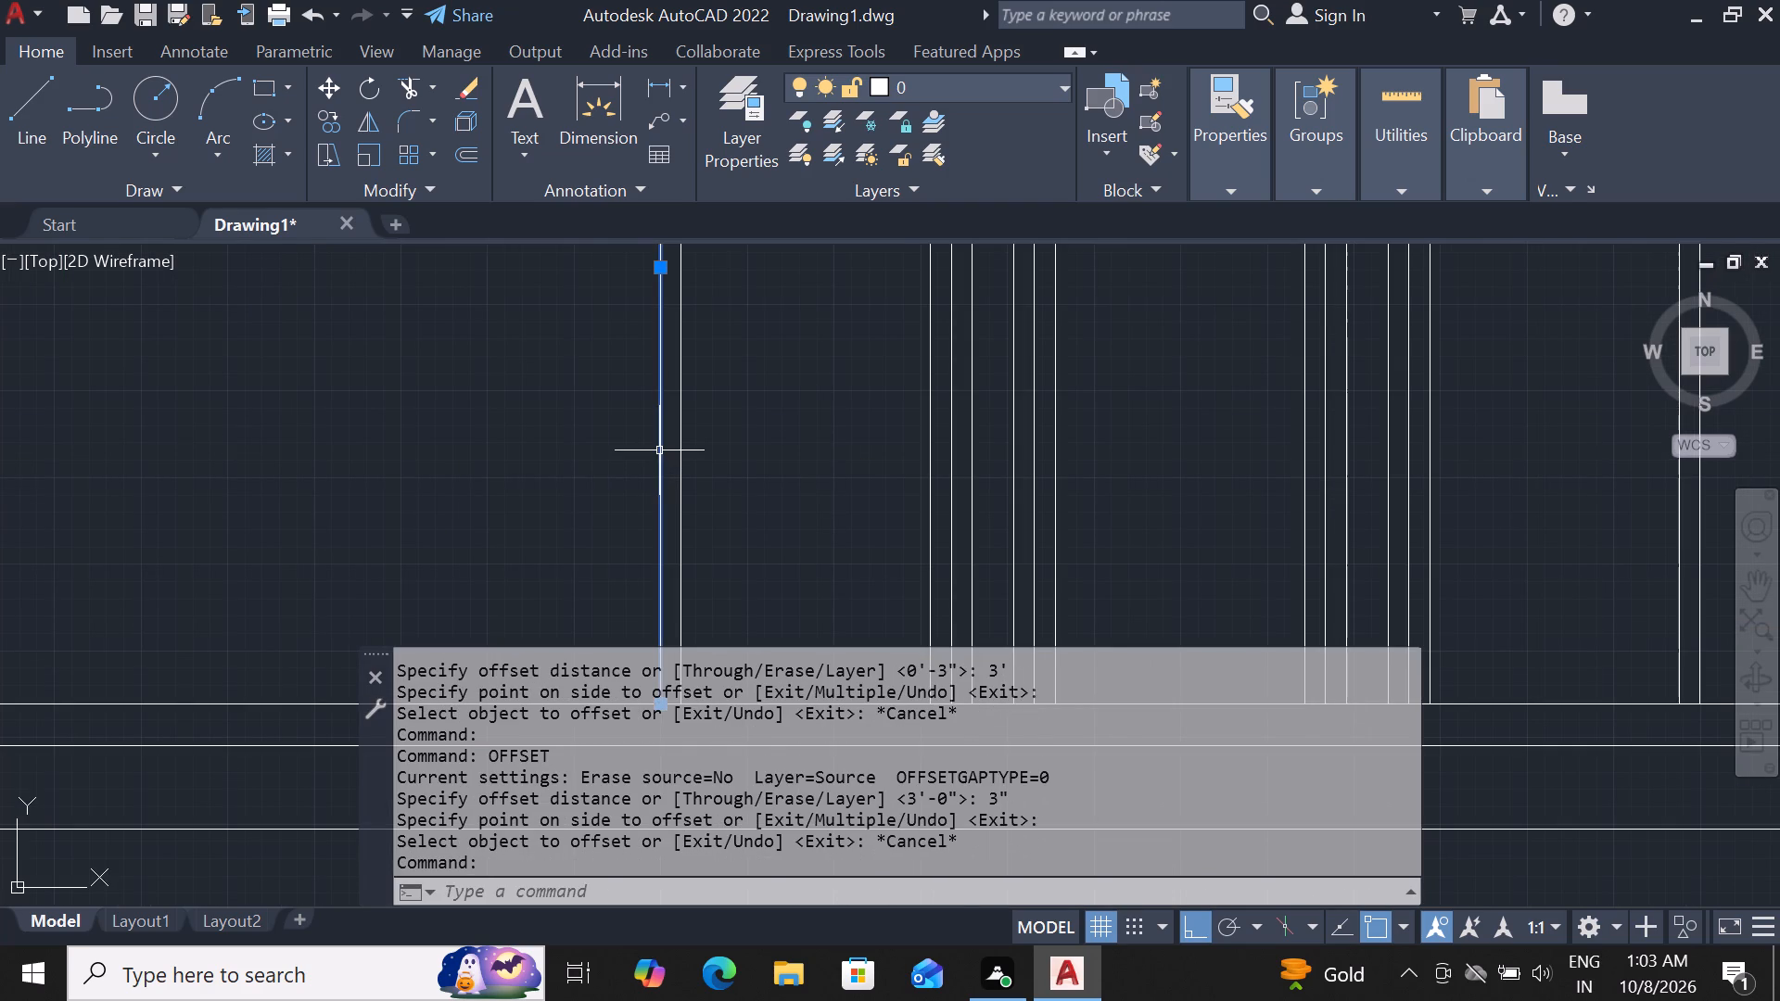
{"action": "type", "text": "of 3\""}
{"action": "key", "text": "Return"}
{"action": "left_click", "coordinate": [559, 496]}
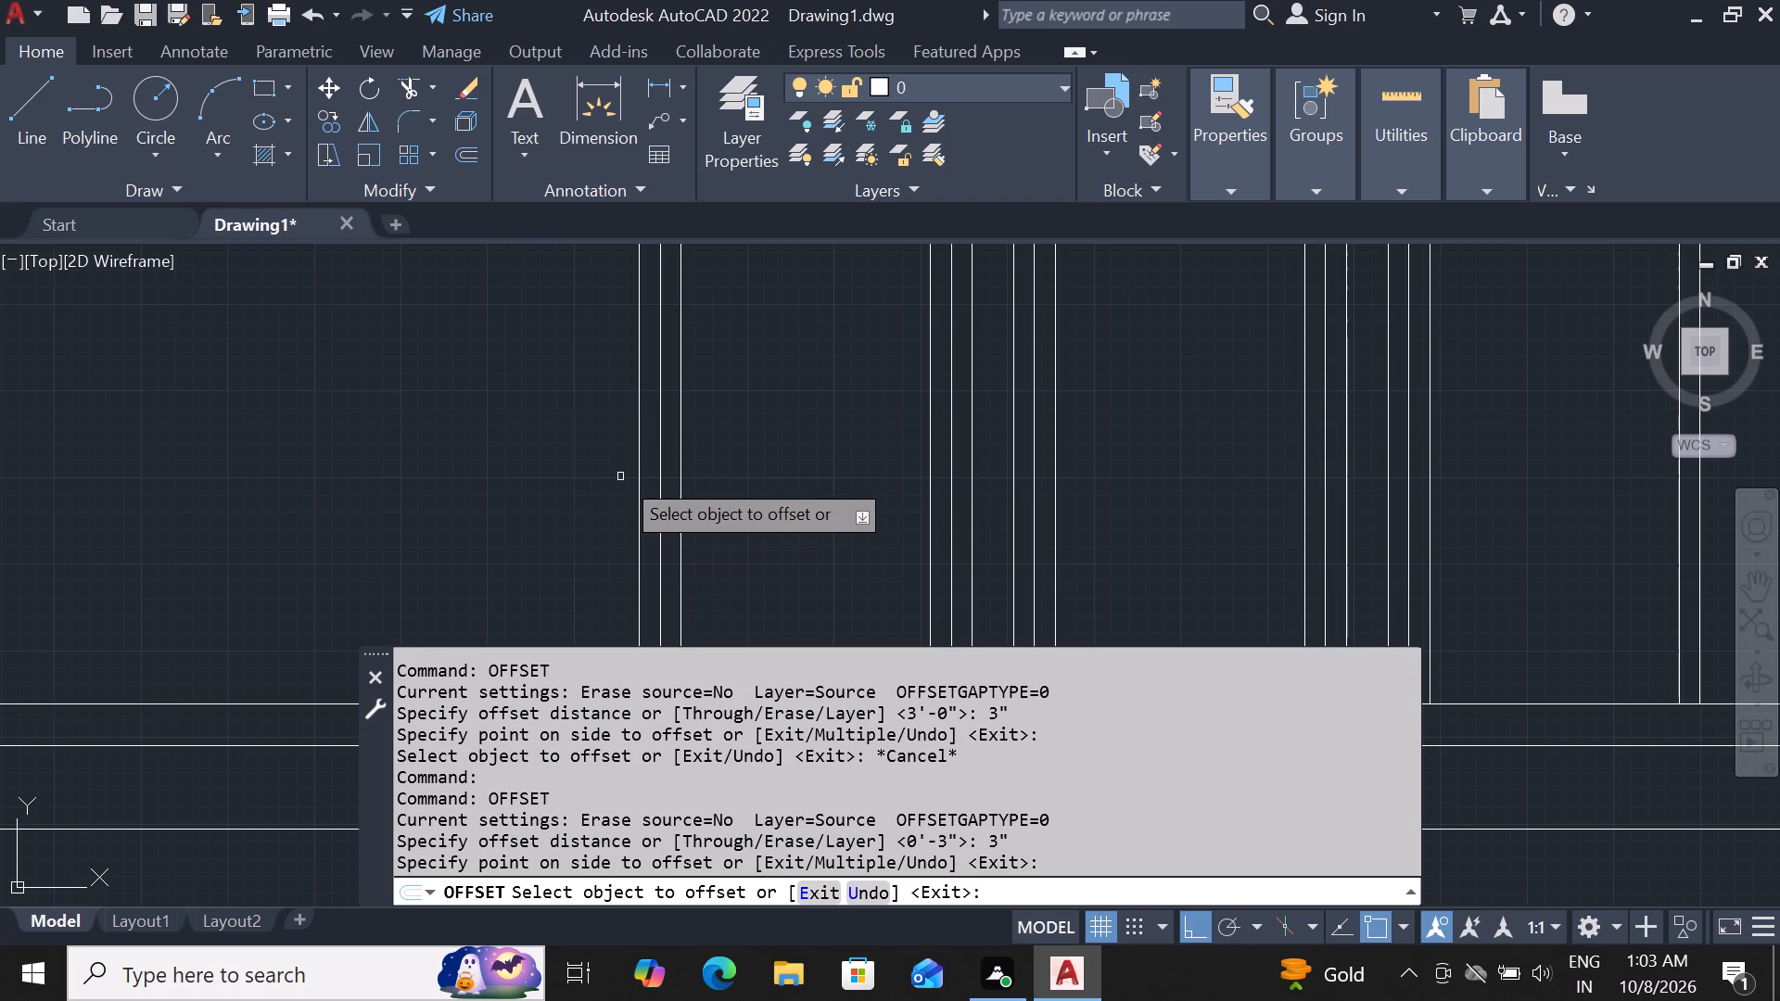
{"action": "scroll", "coordinate": [620, 476], "scroll_direction": "down", "scroll_amount": 2}
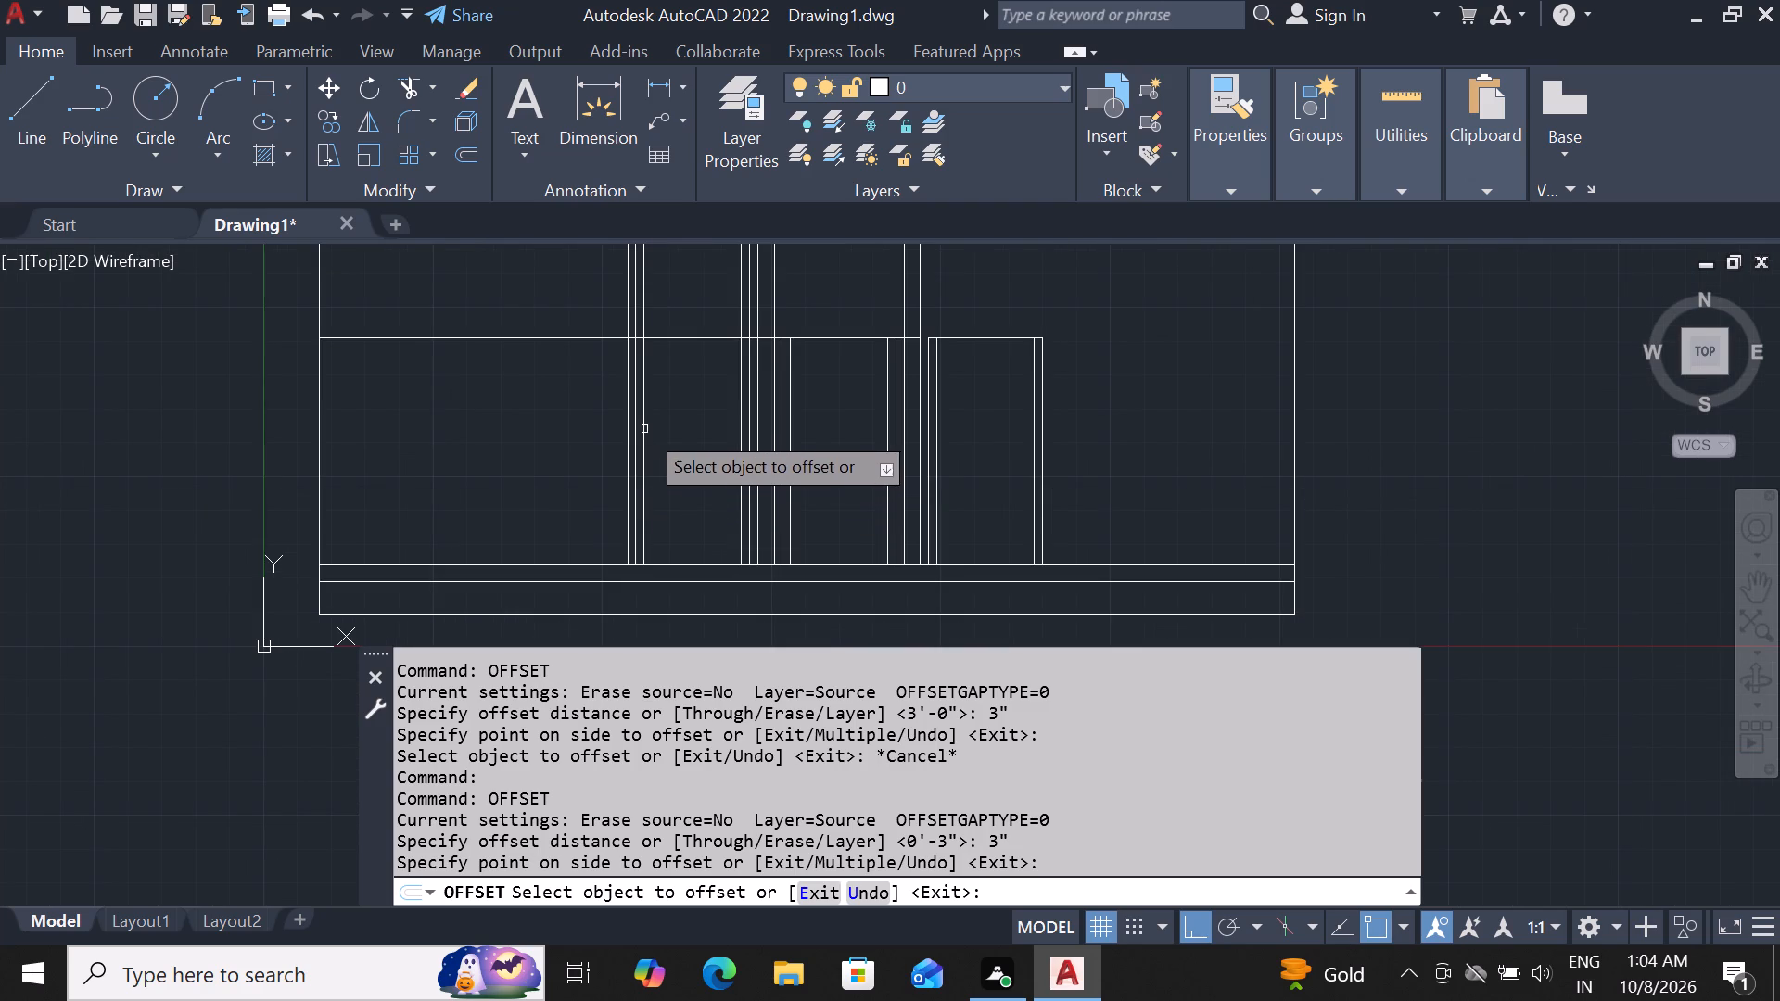
{"action": "scroll", "coordinate": [728, 437], "scroll_direction": "down", "scroll_amount": 1}
{"action": "key", "text": "Escape"}
Offset the new leftmost interior vertical line 6" to the left.
{"action": "scroll", "coordinate": [674, 356], "scroll_direction": "up", "scroll_amount": 3}
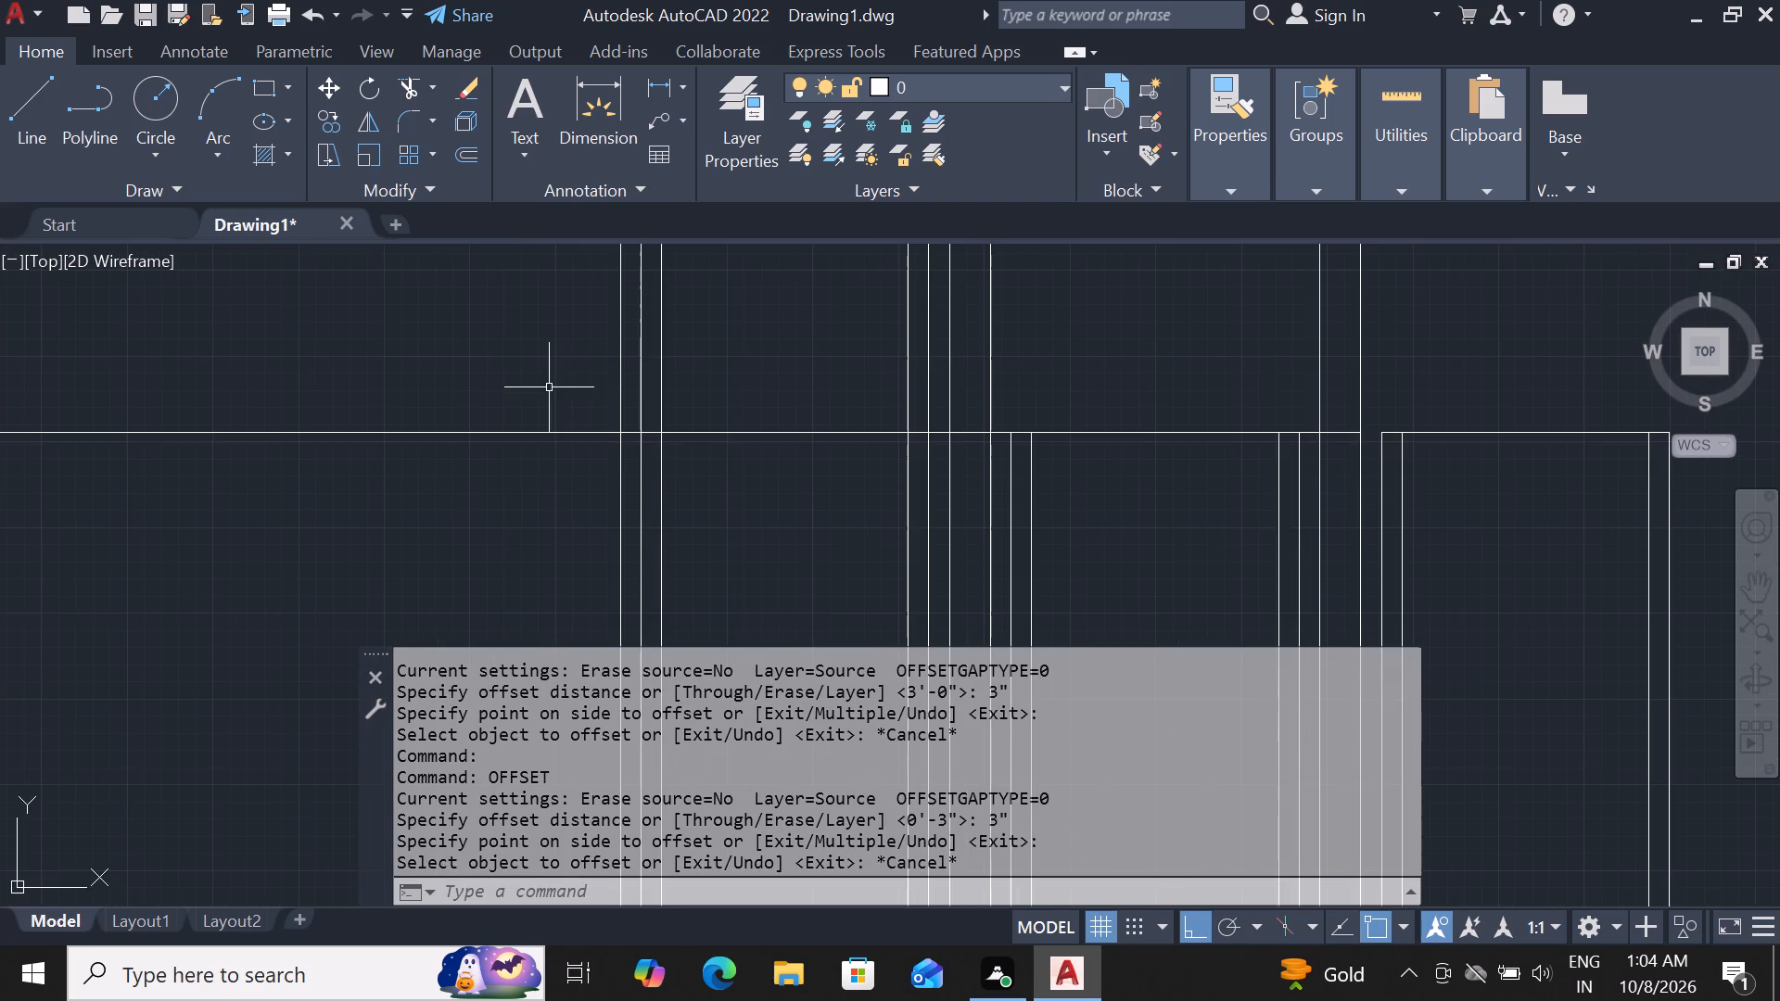
{"action": "left_click", "coordinate": [618, 354]}
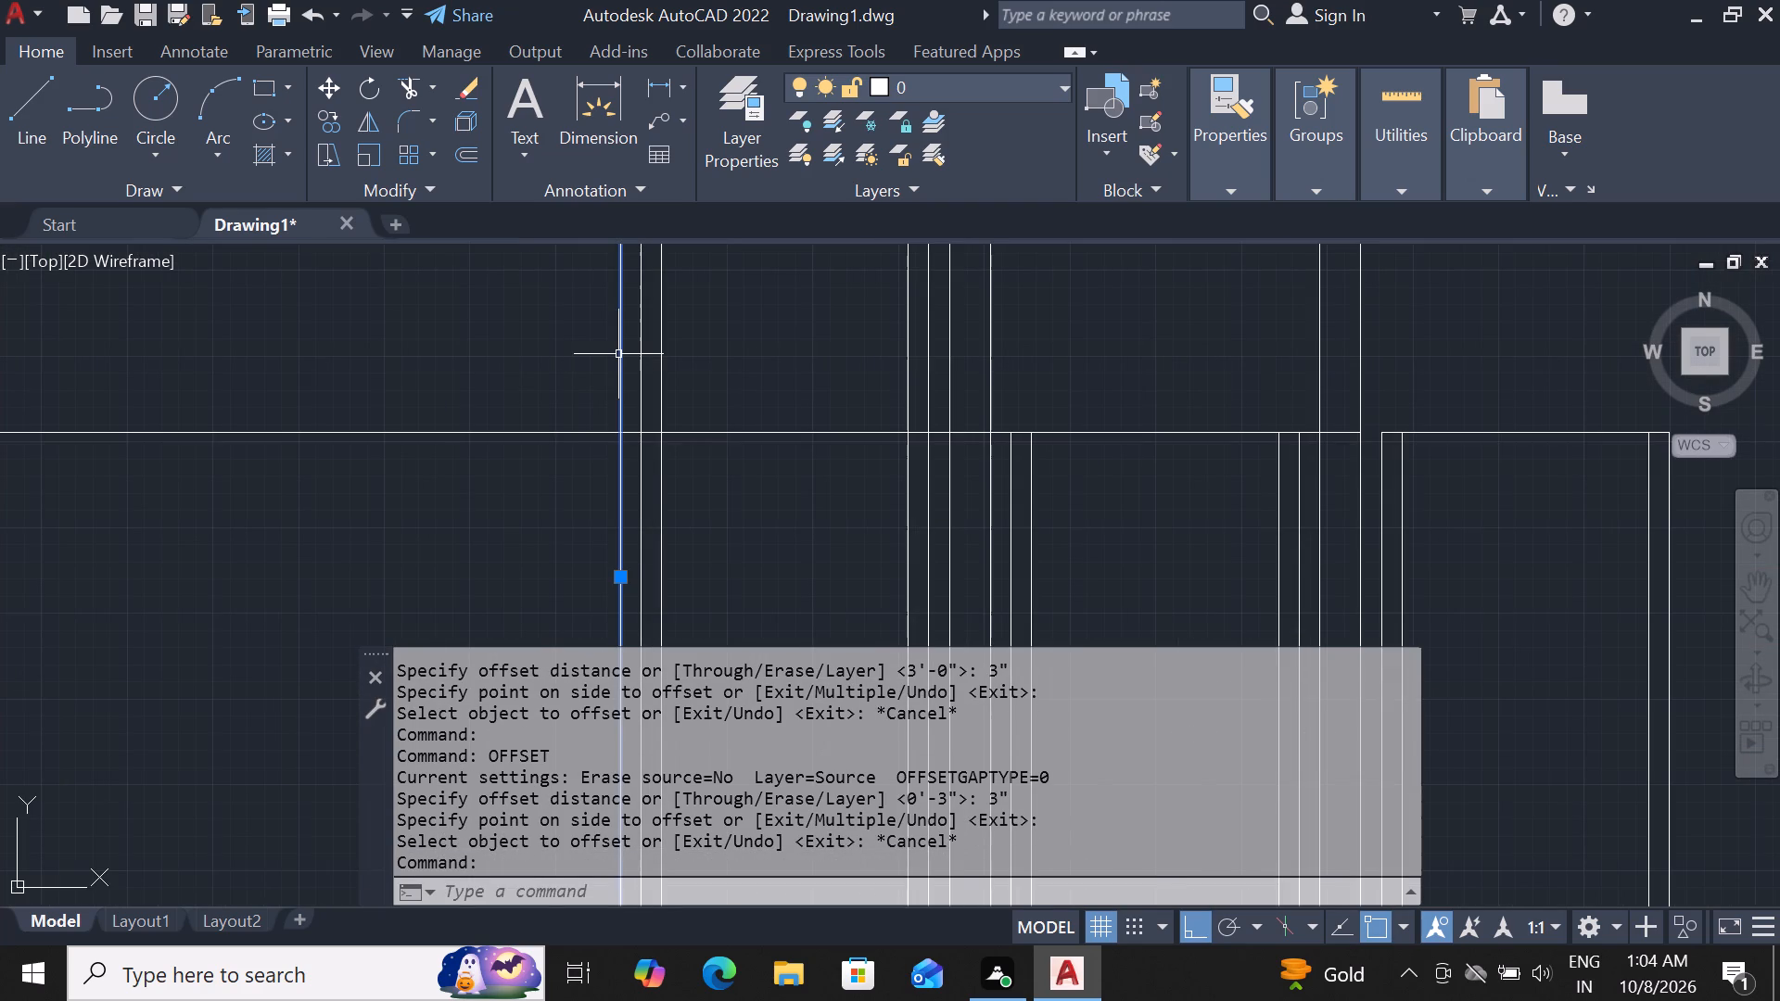
{"action": "type", "text": "of"}
{"action": "key", "text": "space"}
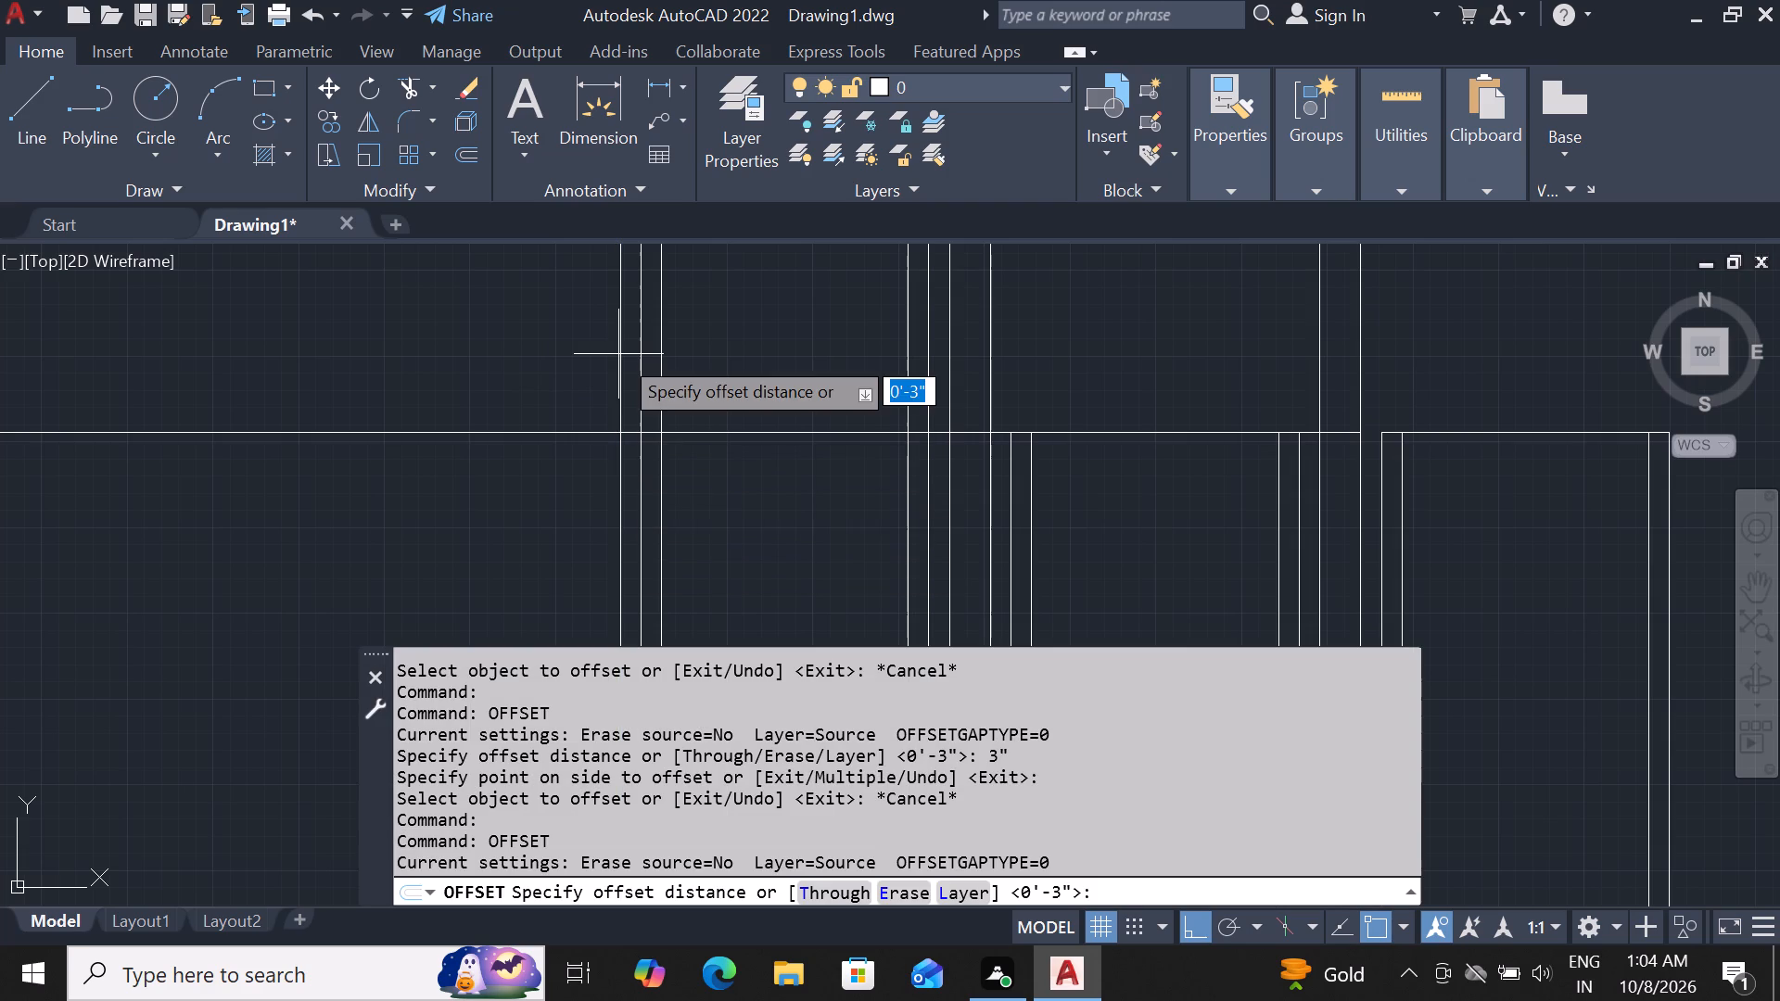
{"action": "key", "text": "6"}
{"action": "key", "text": "shift+quotedbl"}
{"action": "key", "text": "Return"}
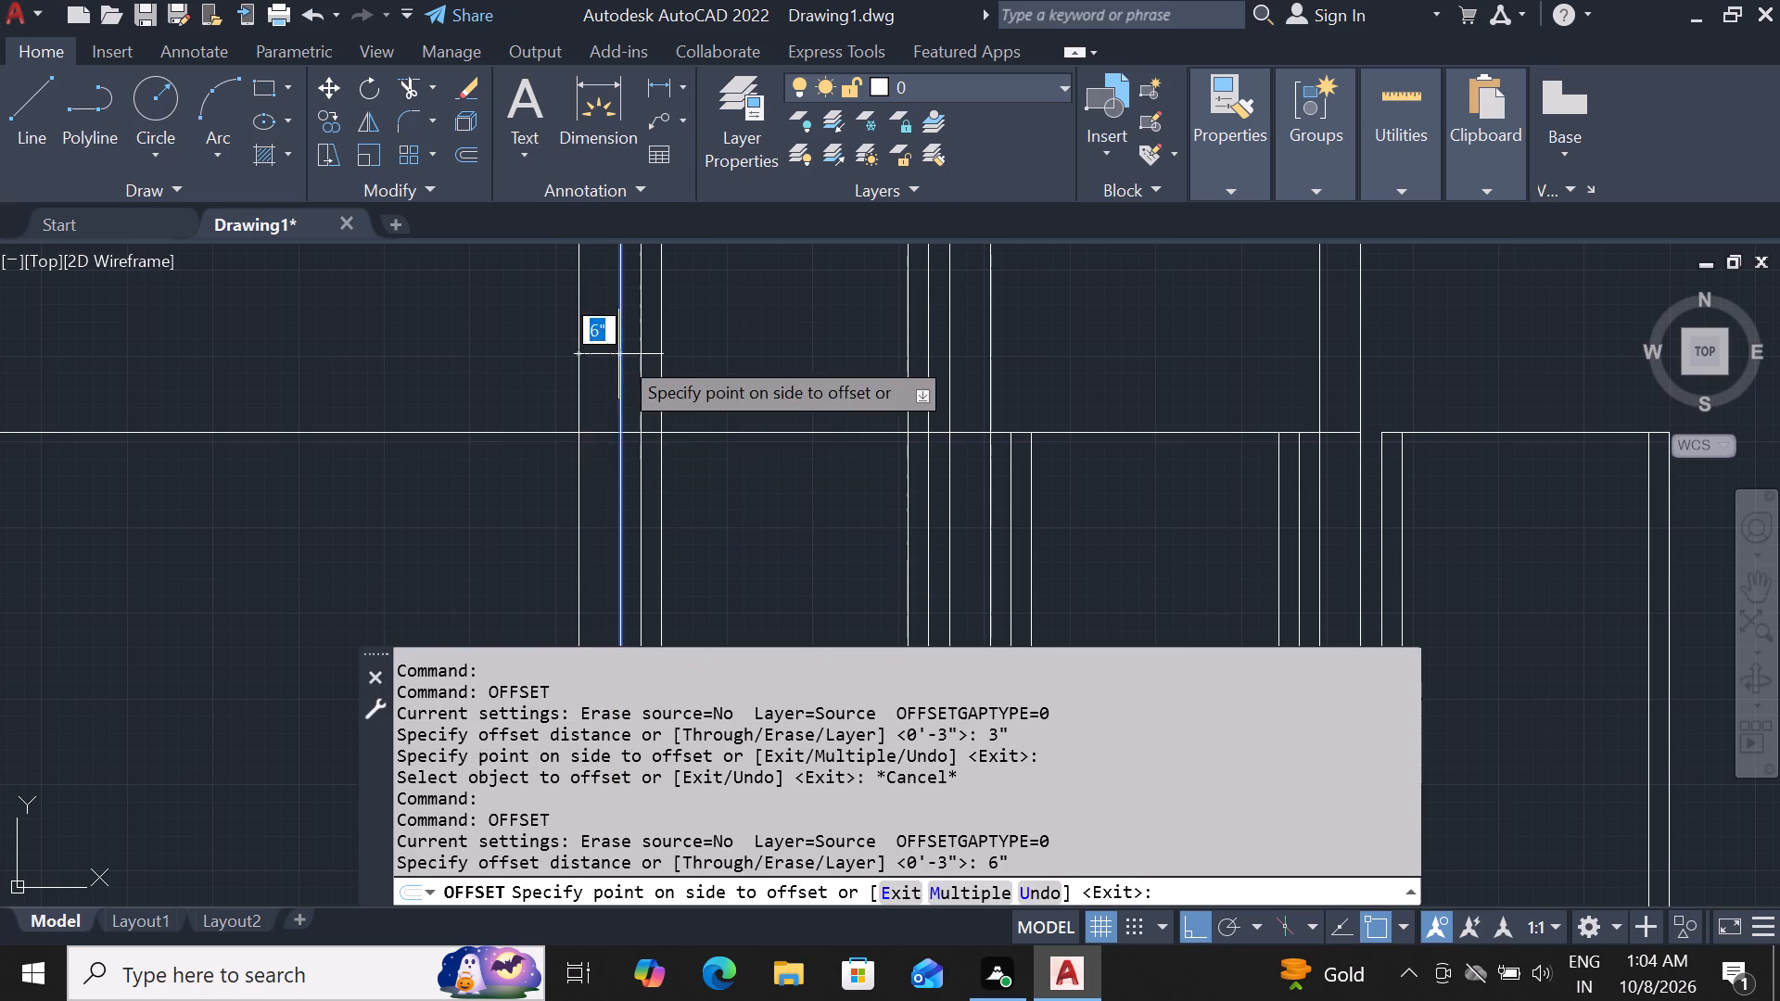
{"action": "left_click", "coordinate": [490, 424]}
{"action": "scroll", "coordinate": [709, 426], "scroll_direction": "down", "scroll_amount": 2}
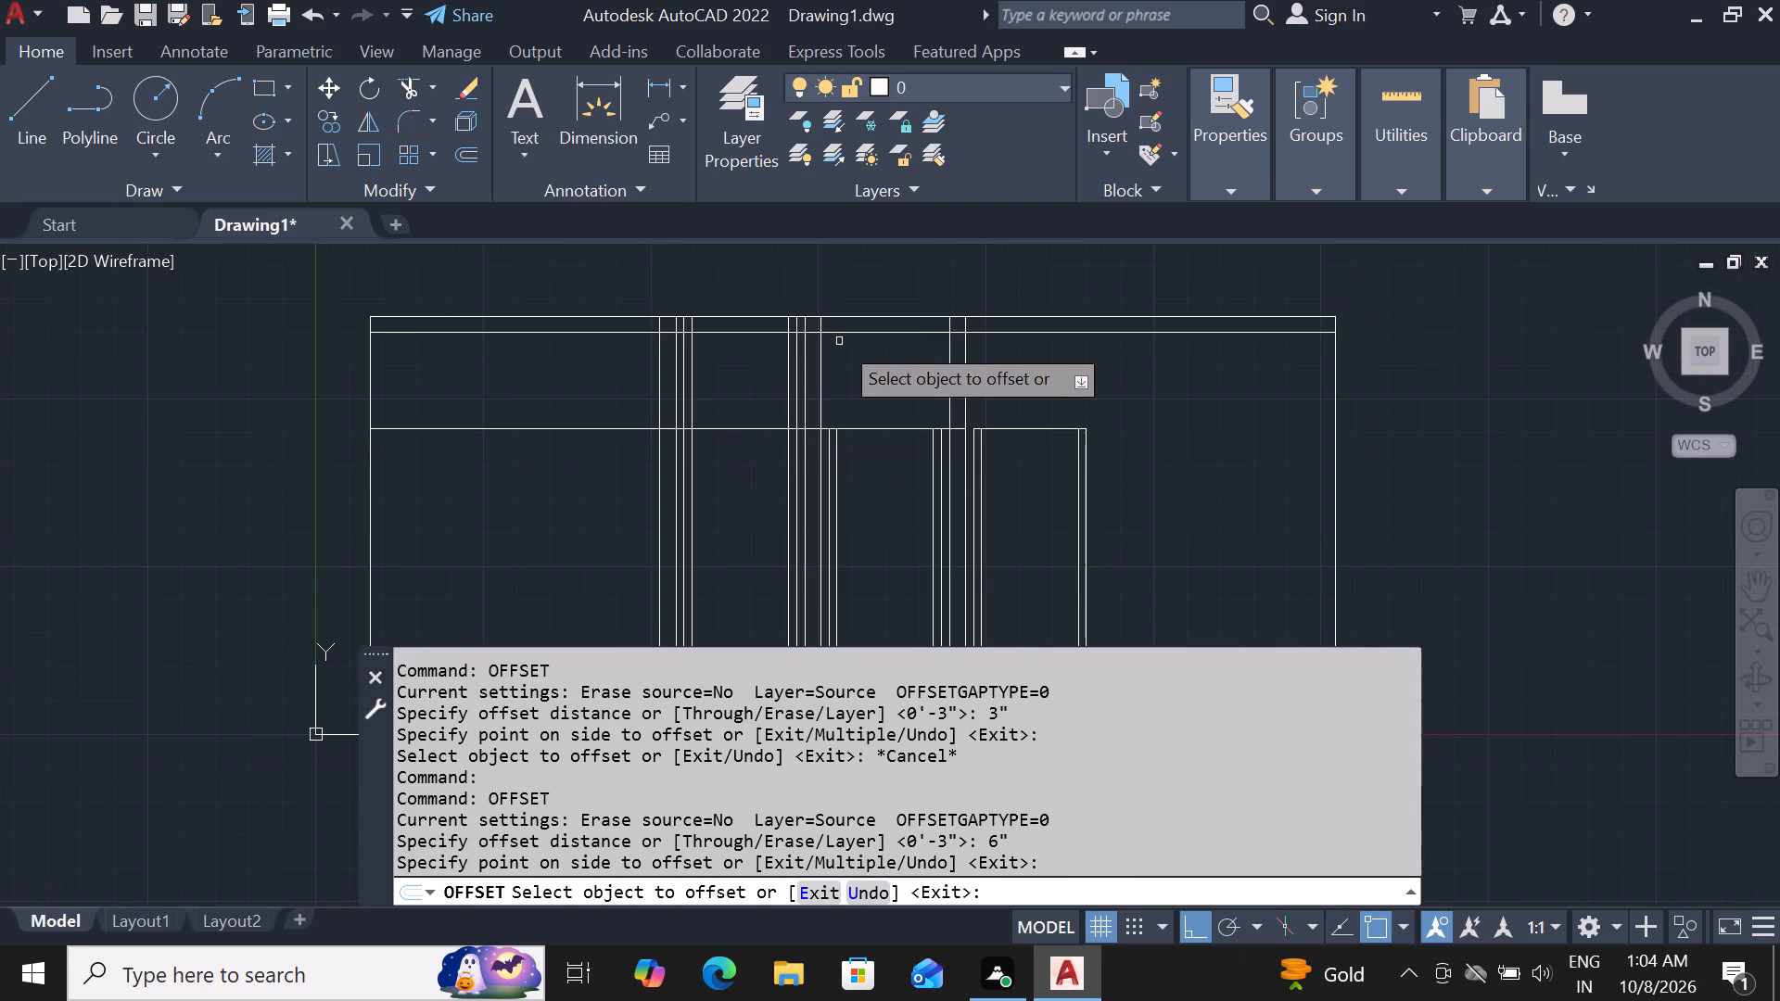
{"action": "key", "text": "Escape"}
Trim the four inner vertical lines of the new leftmost opening above the middle horizontal line, including their stubs between the two top horizontals.
{"action": "scroll", "coordinate": [837, 298], "scroll_direction": "up", "scroll_amount": 2}
{"action": "type", "text": "tr"}
{"action": "key", "text": "space"}
{"action": "key", "text": "space"}
{"action": "scroll", "coordinate": [653, 452], "scroll_direction": "down", "scroll_amount": 2}
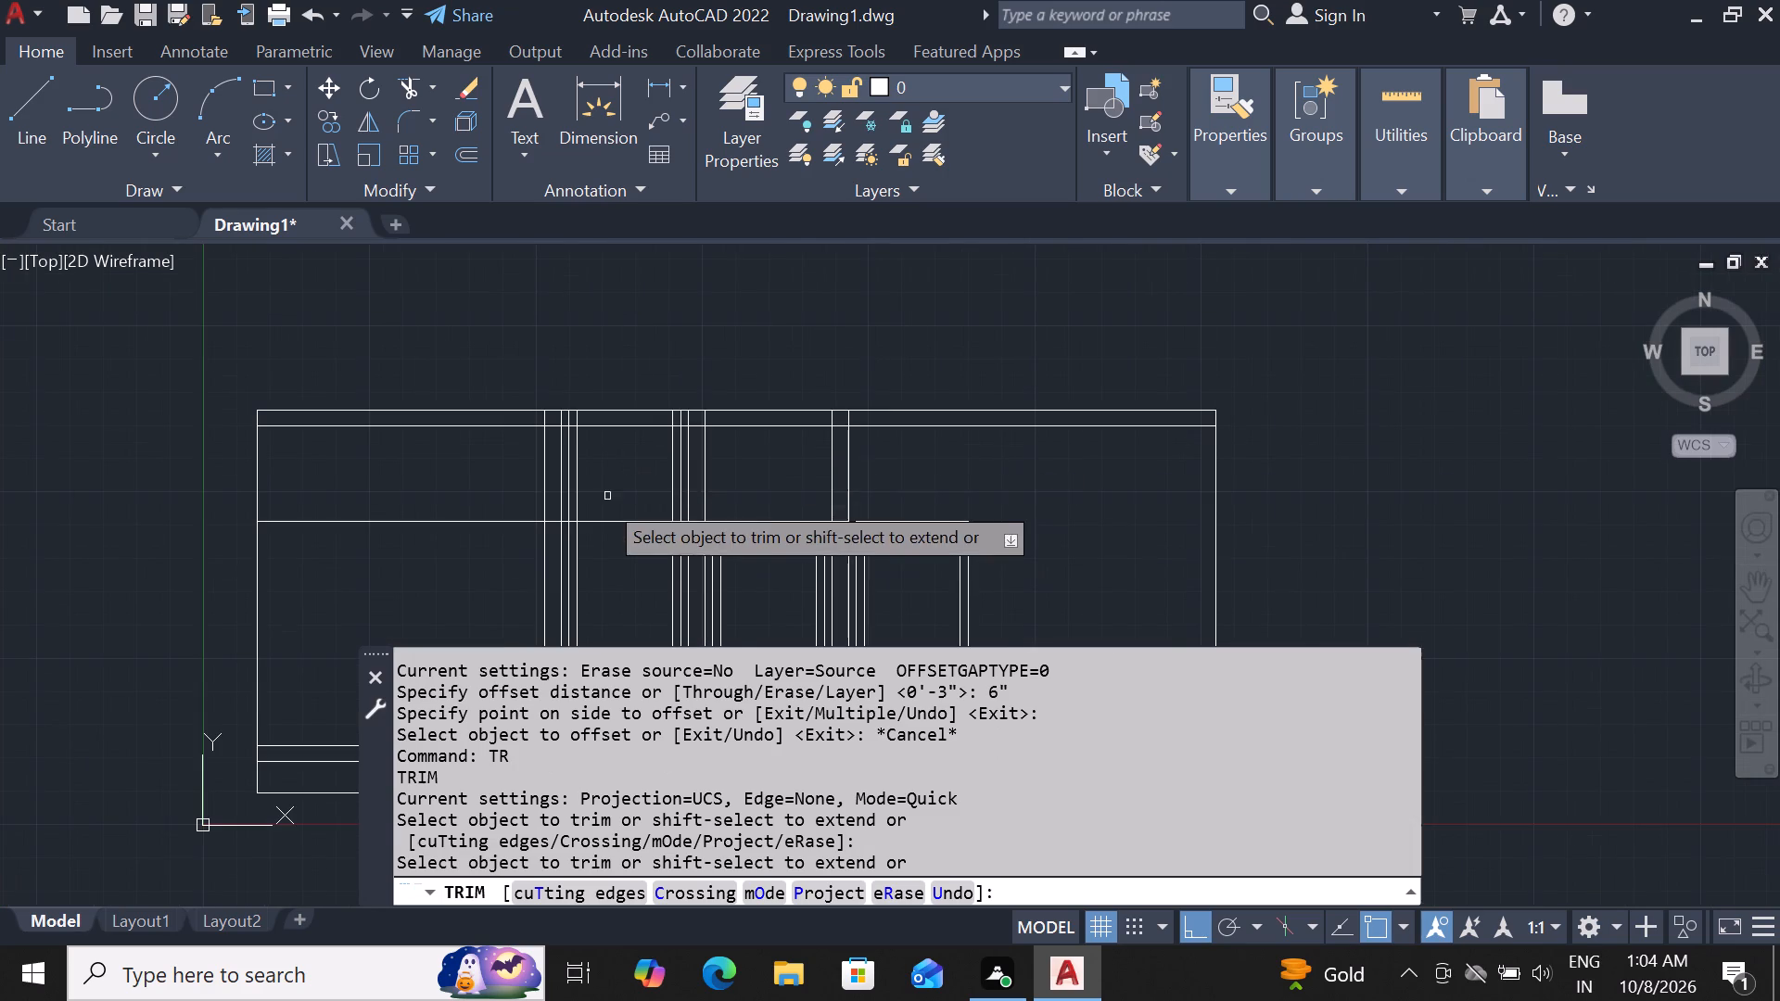
{"action": "scroll", "coordinate": [577, 533], "scroll_direction": "up", "scroll_amount": 2}
{"action": "left_click", "coordinate": [542, 482]}
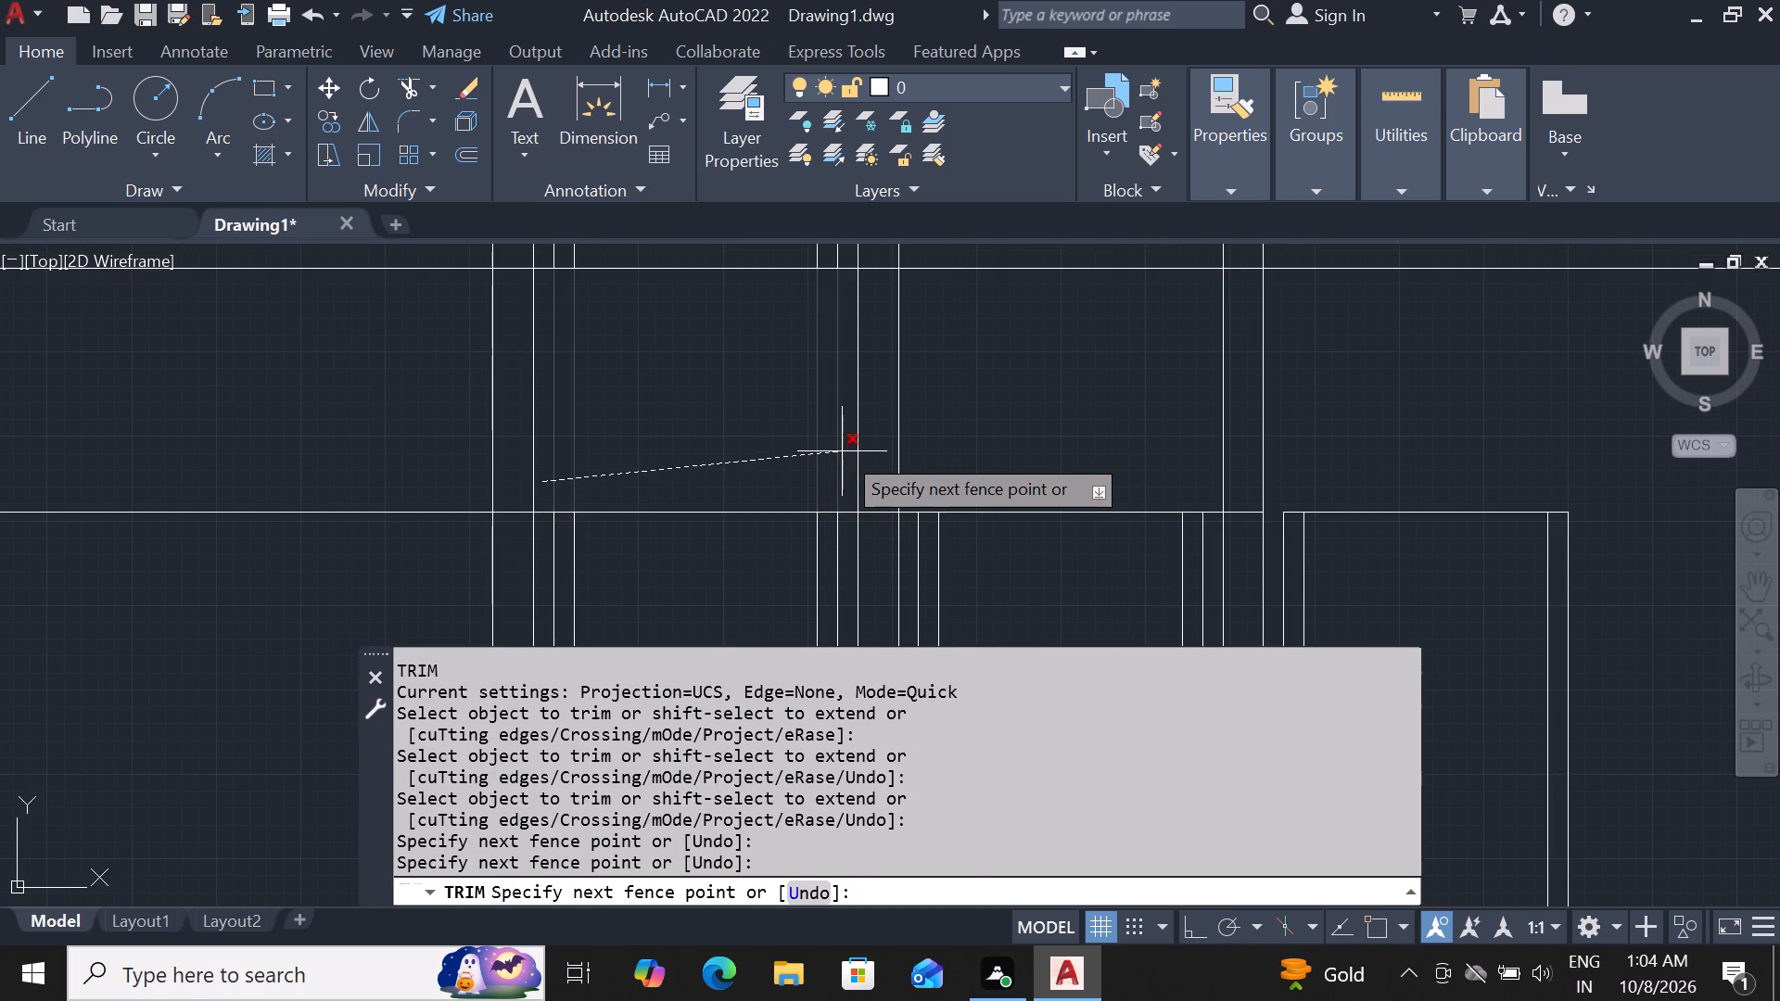
{"action": "left_click", "coordinate": [842, 451]}
{"action": "scroll", "coordinate": [791, 415], "scroll_direction": "down", "scroll_amount": 2}
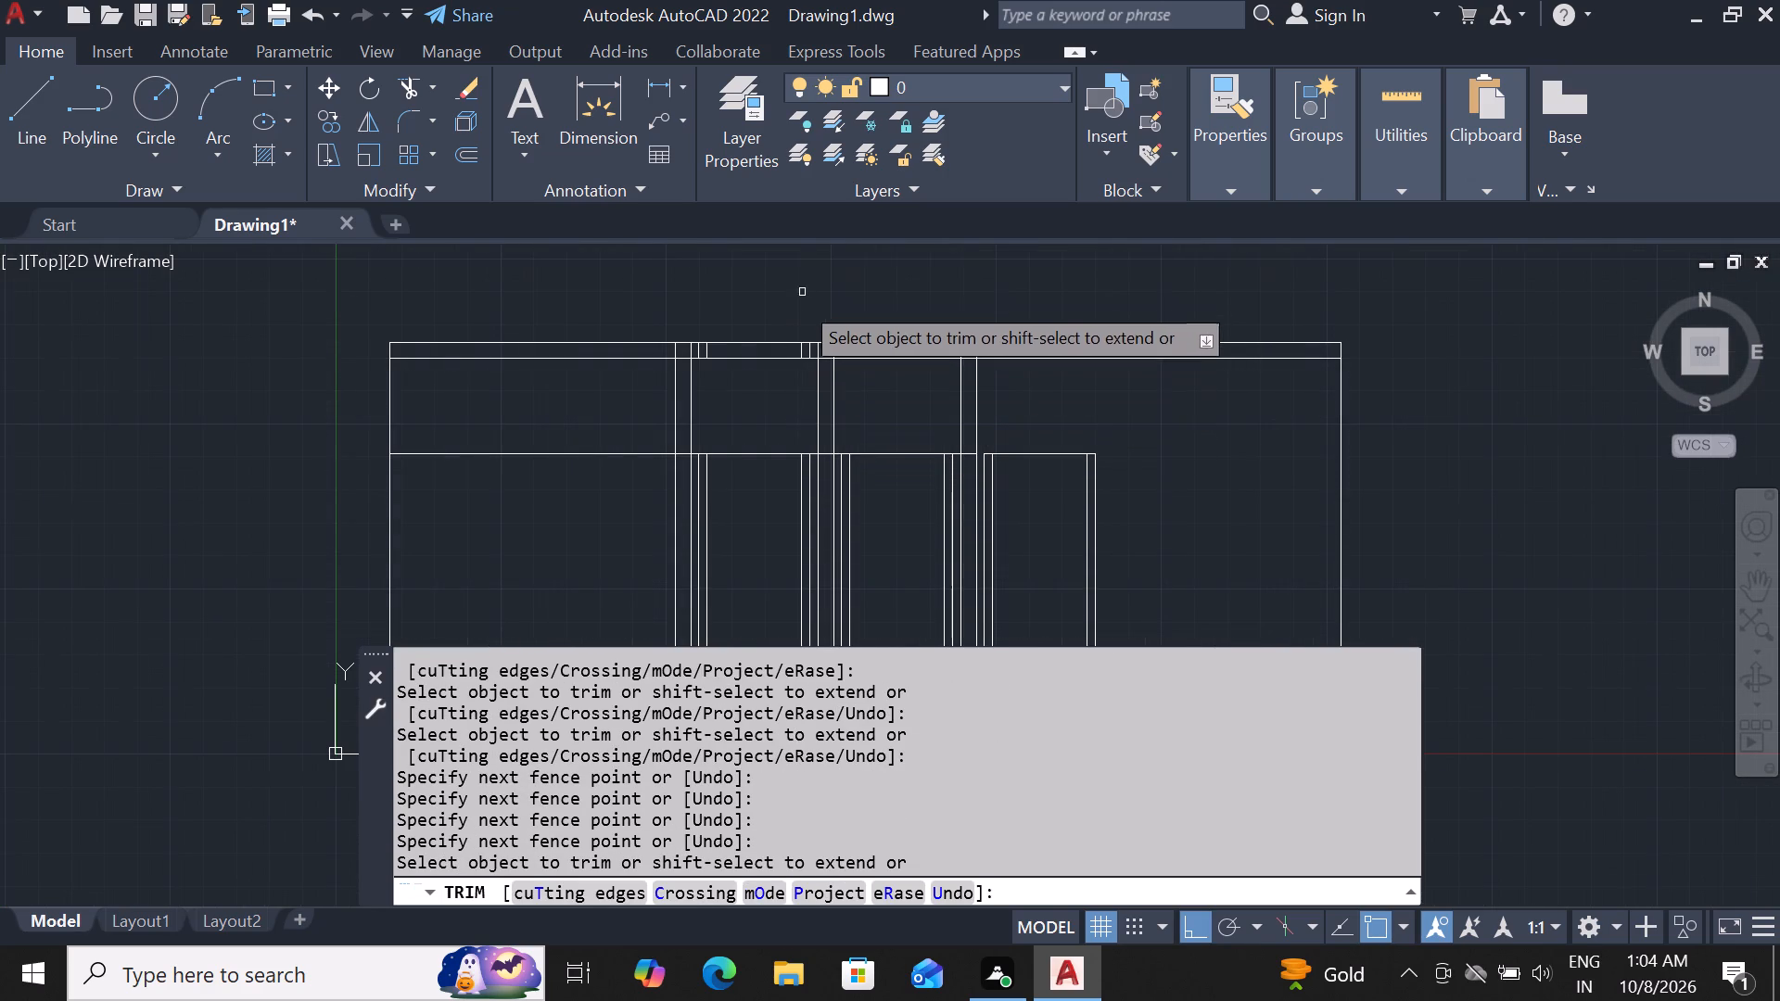
{"action": "scroll", "coordinate": [786, 349], "scroll_direction": "up", "scroll_amount": 3}
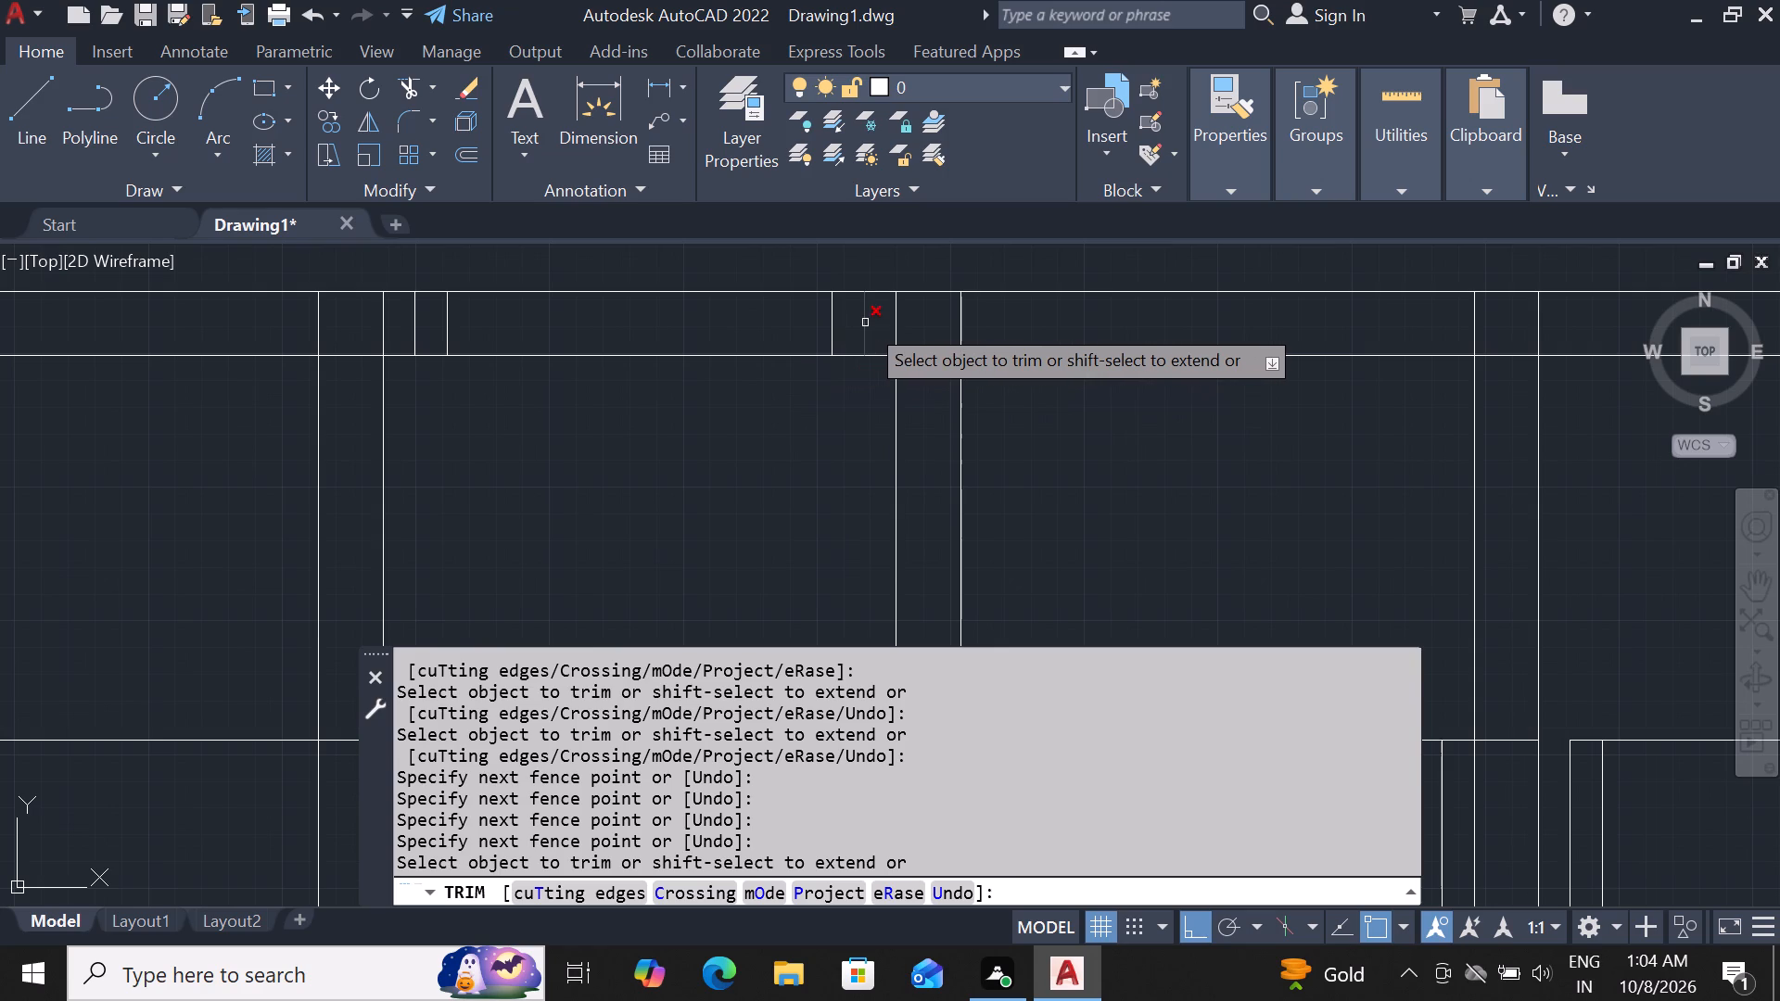
{"action": "left_click", "coordinate": [868, 323]}
{"action": "left_click", "coordinate": [831, 323]}
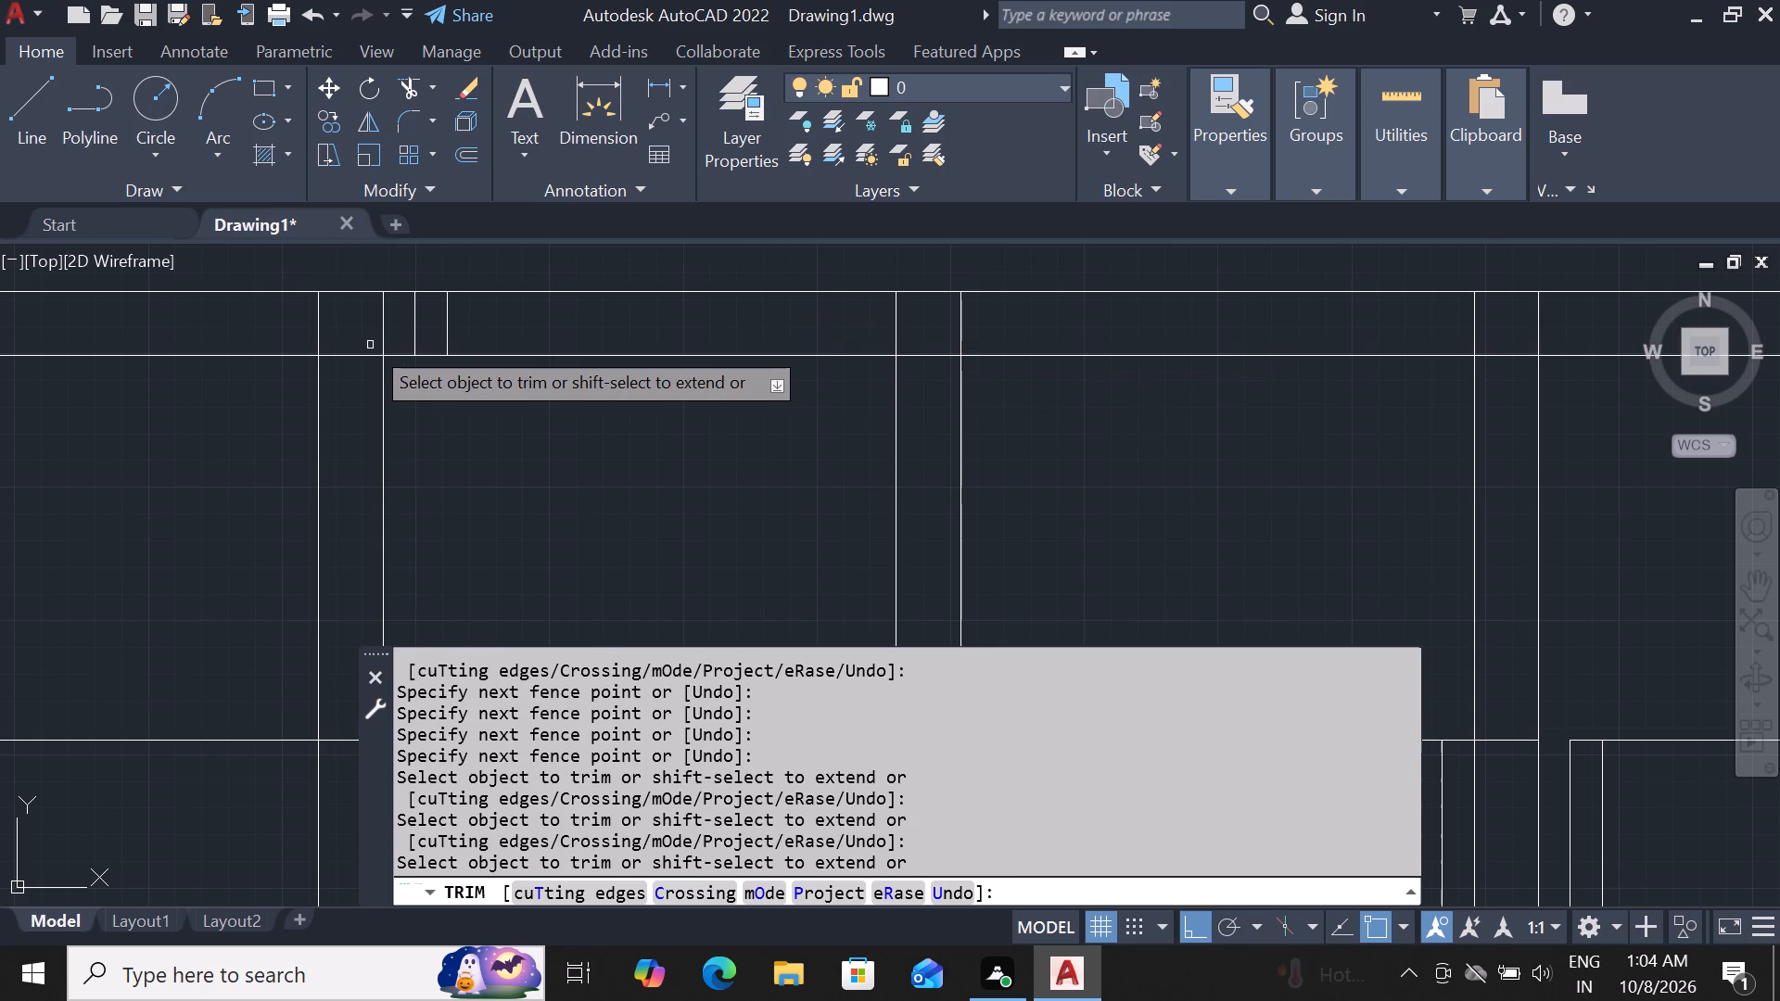
{"action": "left_click", "coordinate": [415, 335]}
{"action": "left_click", "coordinate": [443, 330]}
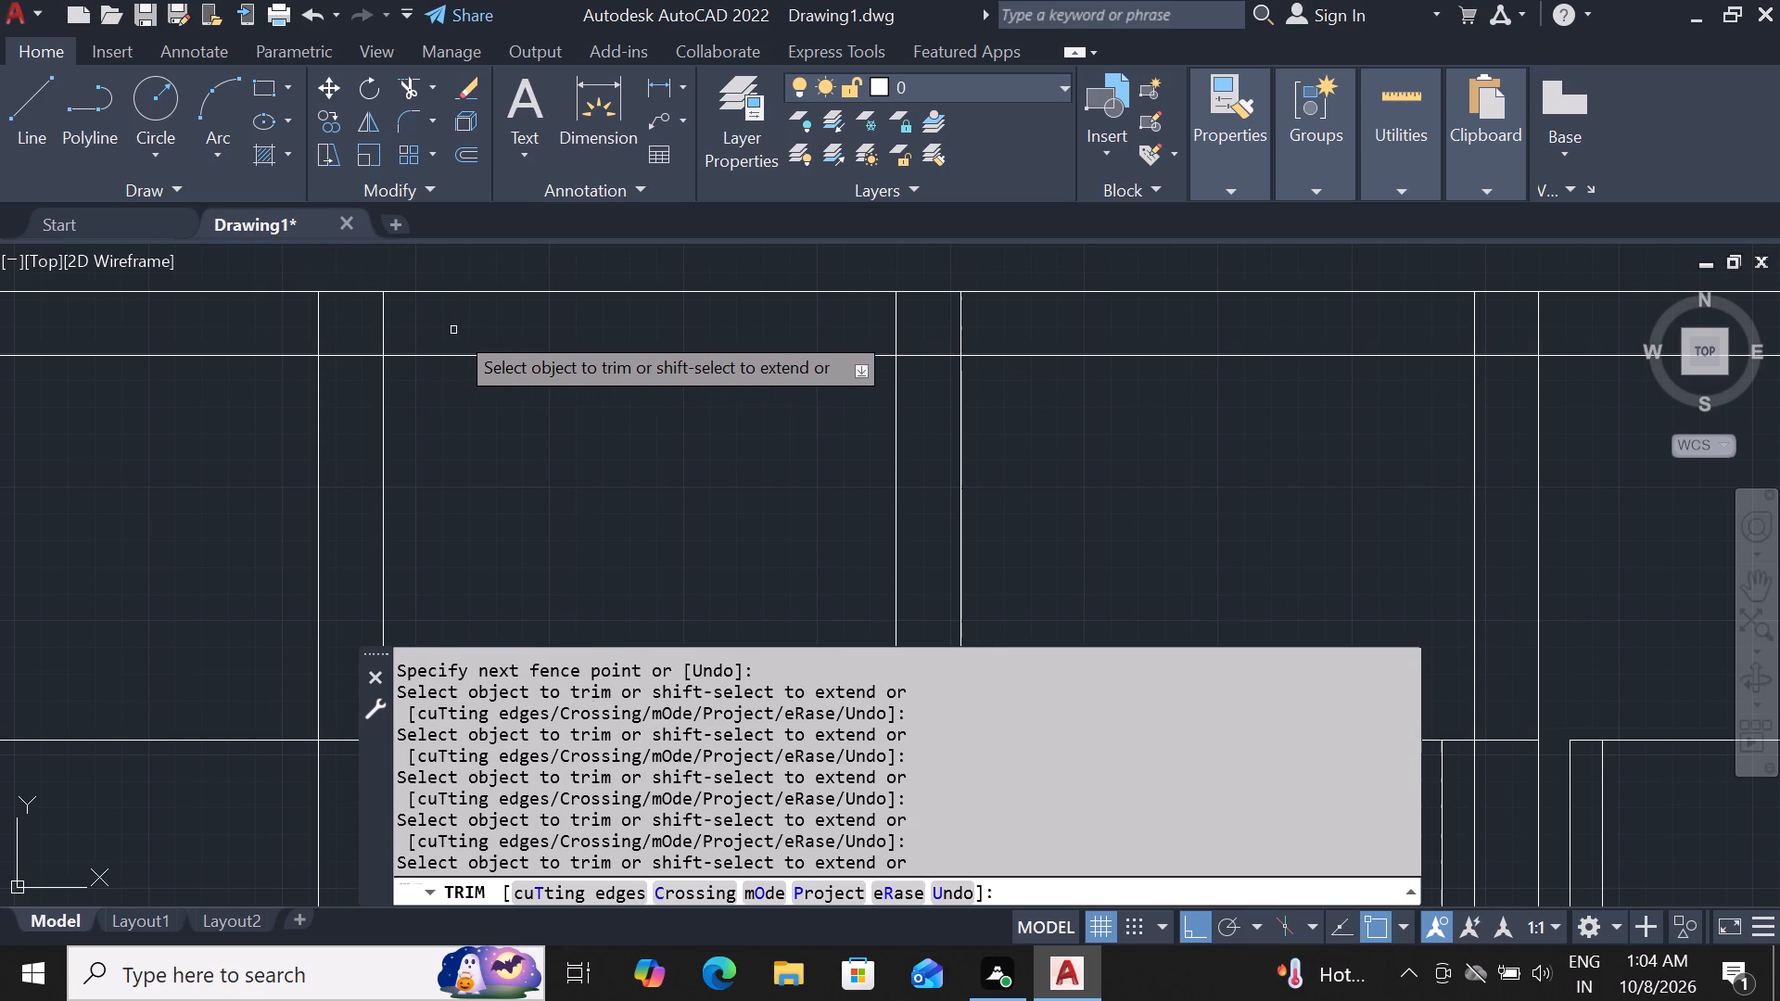
Trim the middle horizontal line from the outer left edge to the leftmost interior vertical.
{"action": "scroll", "coordinate": [528, 323], "scroll_direction": "down", "scroll_amount": 3}
{"action": "left_click", "coordinate": [351, 371]}
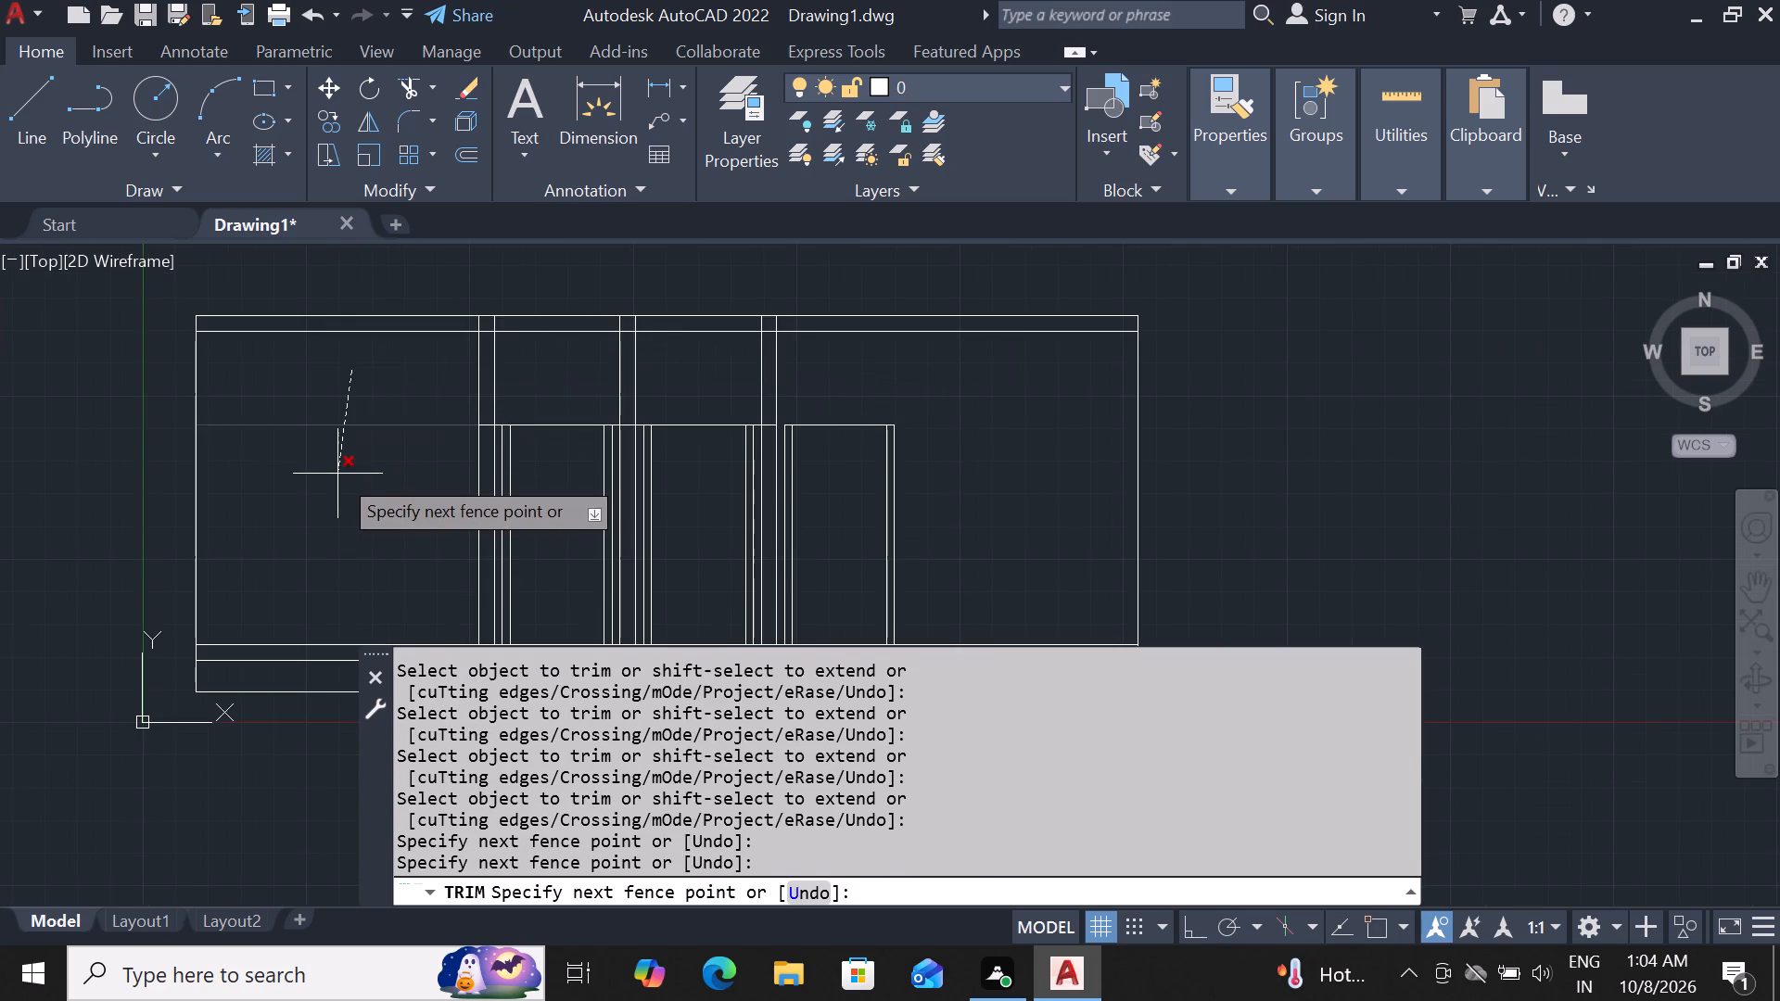
{"action": "left_click", "coordinate": [337, 474]}
Trim the six interior pair verticals between the two top horizontal lines.
{"action": "scroll", "coordinate": [505, 316], "scroll_direction": "up", "scroll_amount": 2}
{"action": "left_click", "coordinate": [392, 324]}
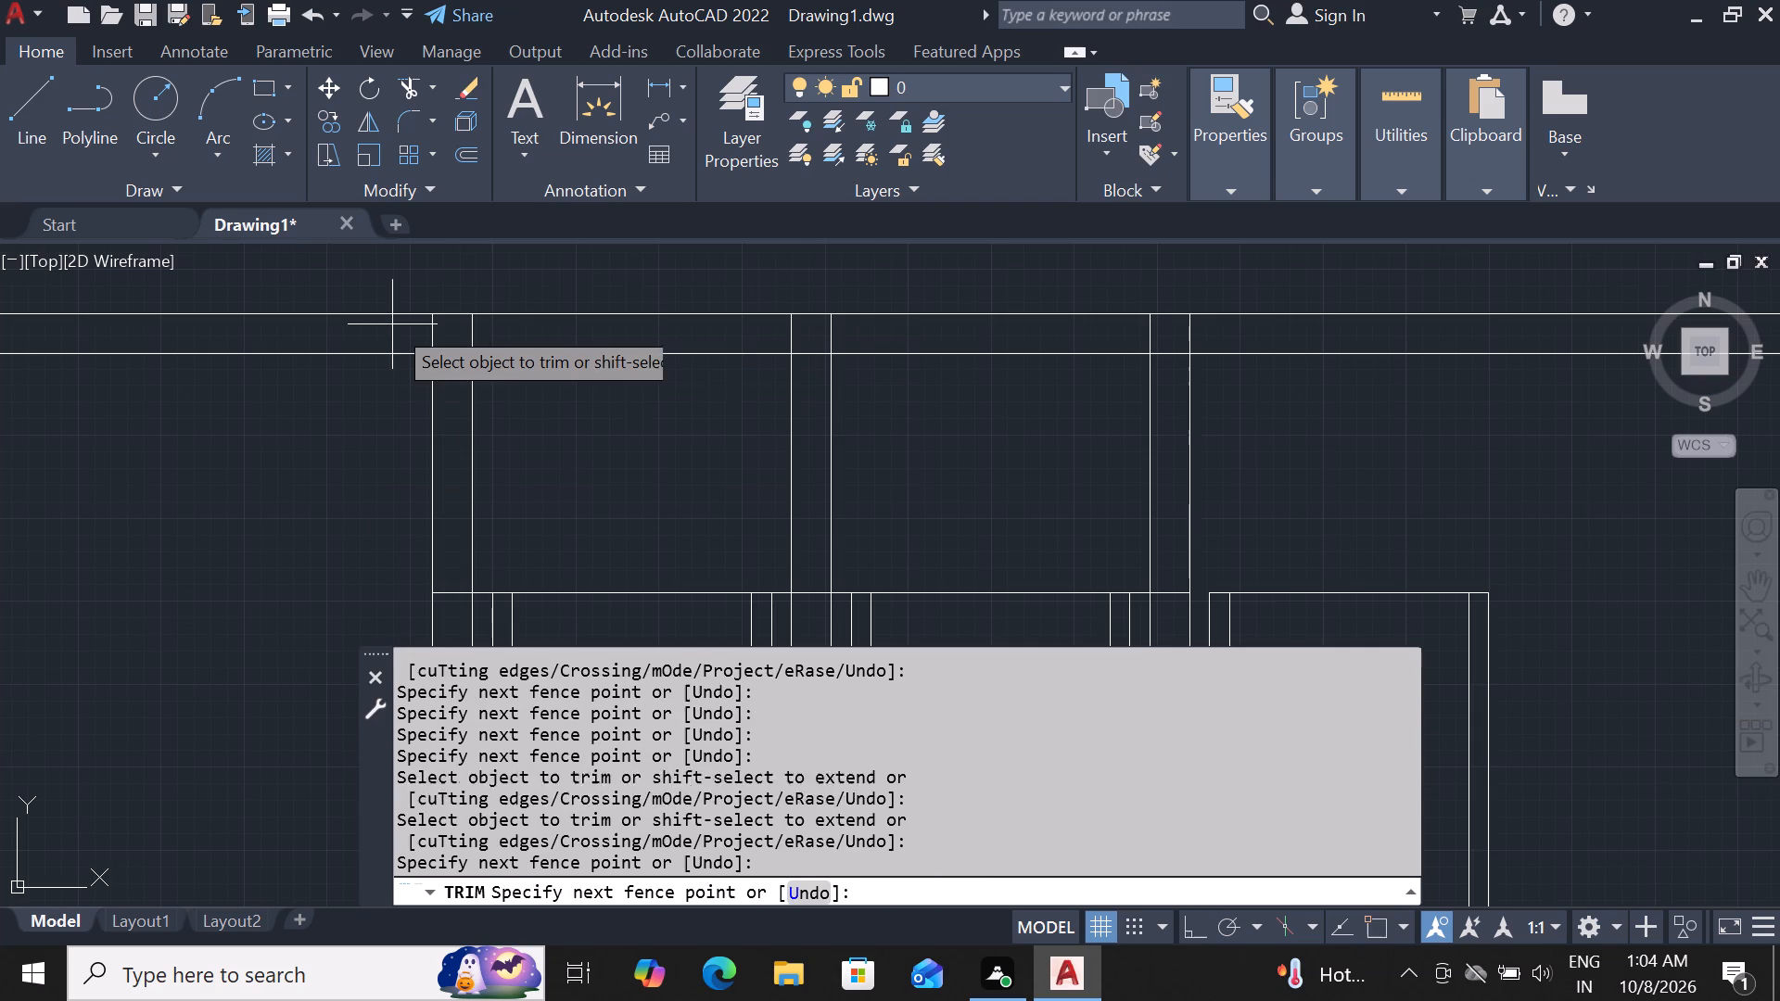
{"action": "left_click", "coordinate": [1229, 343]}
{"action": "scroll", "coordinate": [811, 322], "scroll_direction": "down", "scroll_amount": 2}
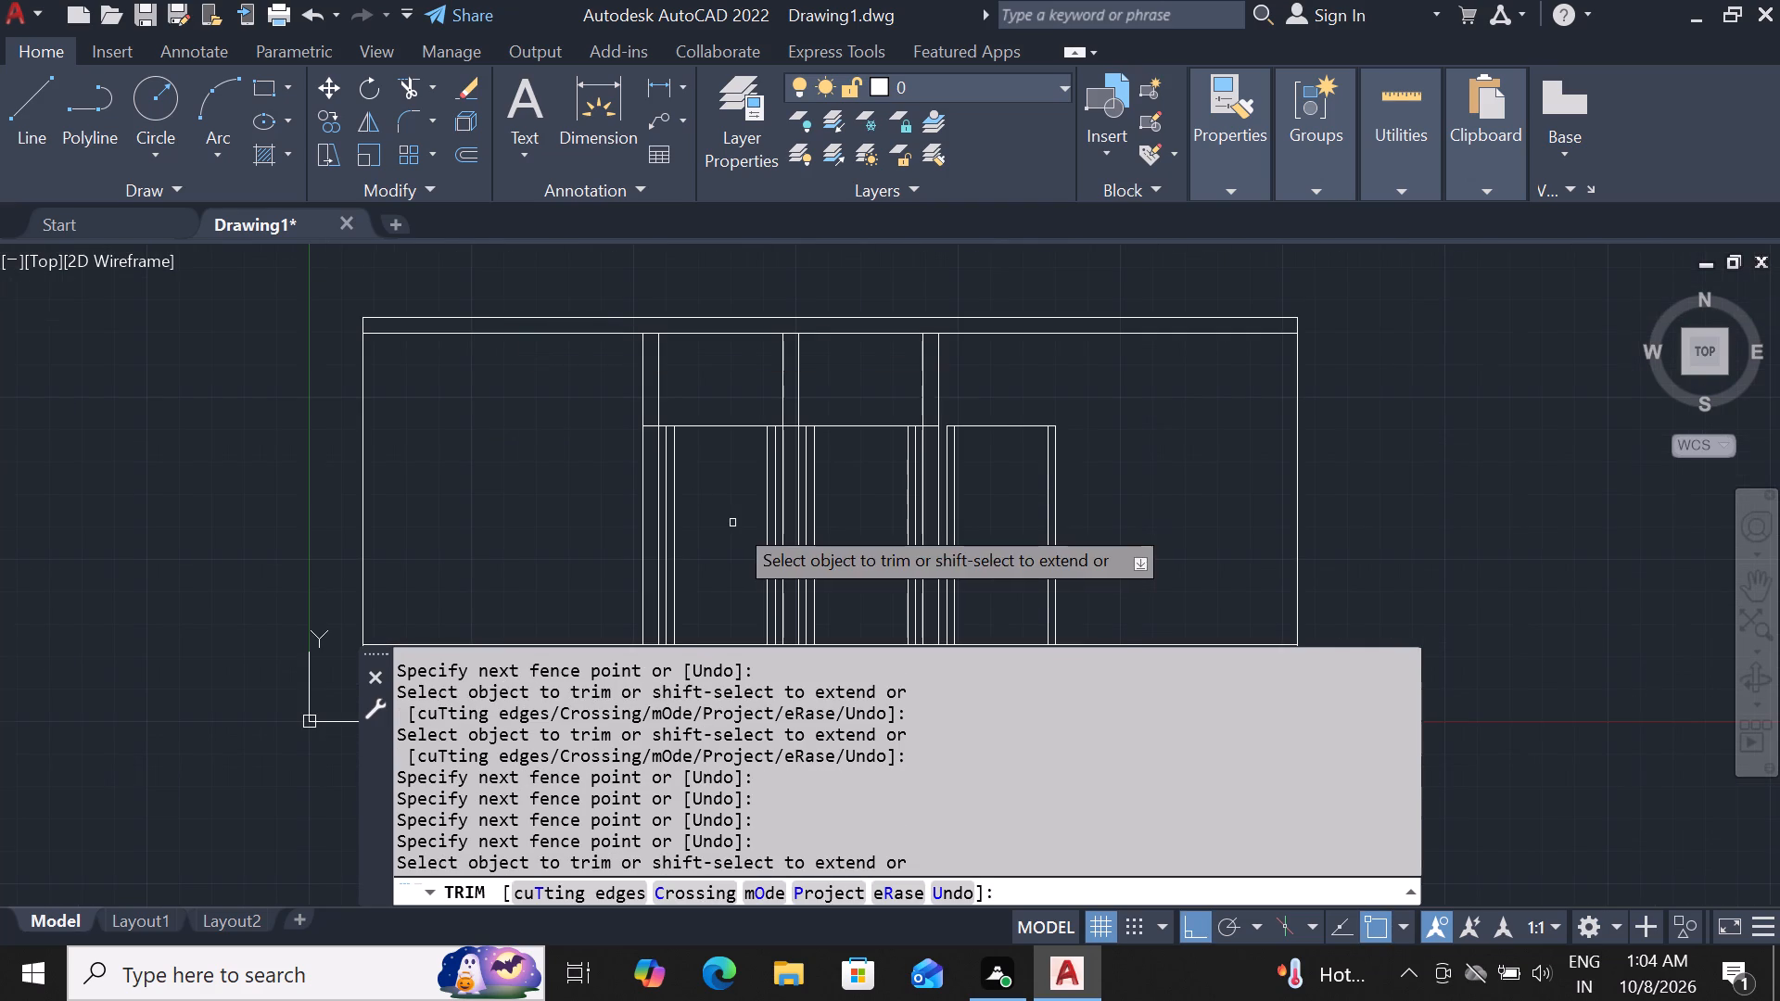
Trim the middle horizontal line across all three interior vertical pairs and their adjacent gaps, leaving it only over the framed openings.
{"action": "scroll", "coordinate": [769, 399], "scroll_direction": "up", "scroll_amount": 3}
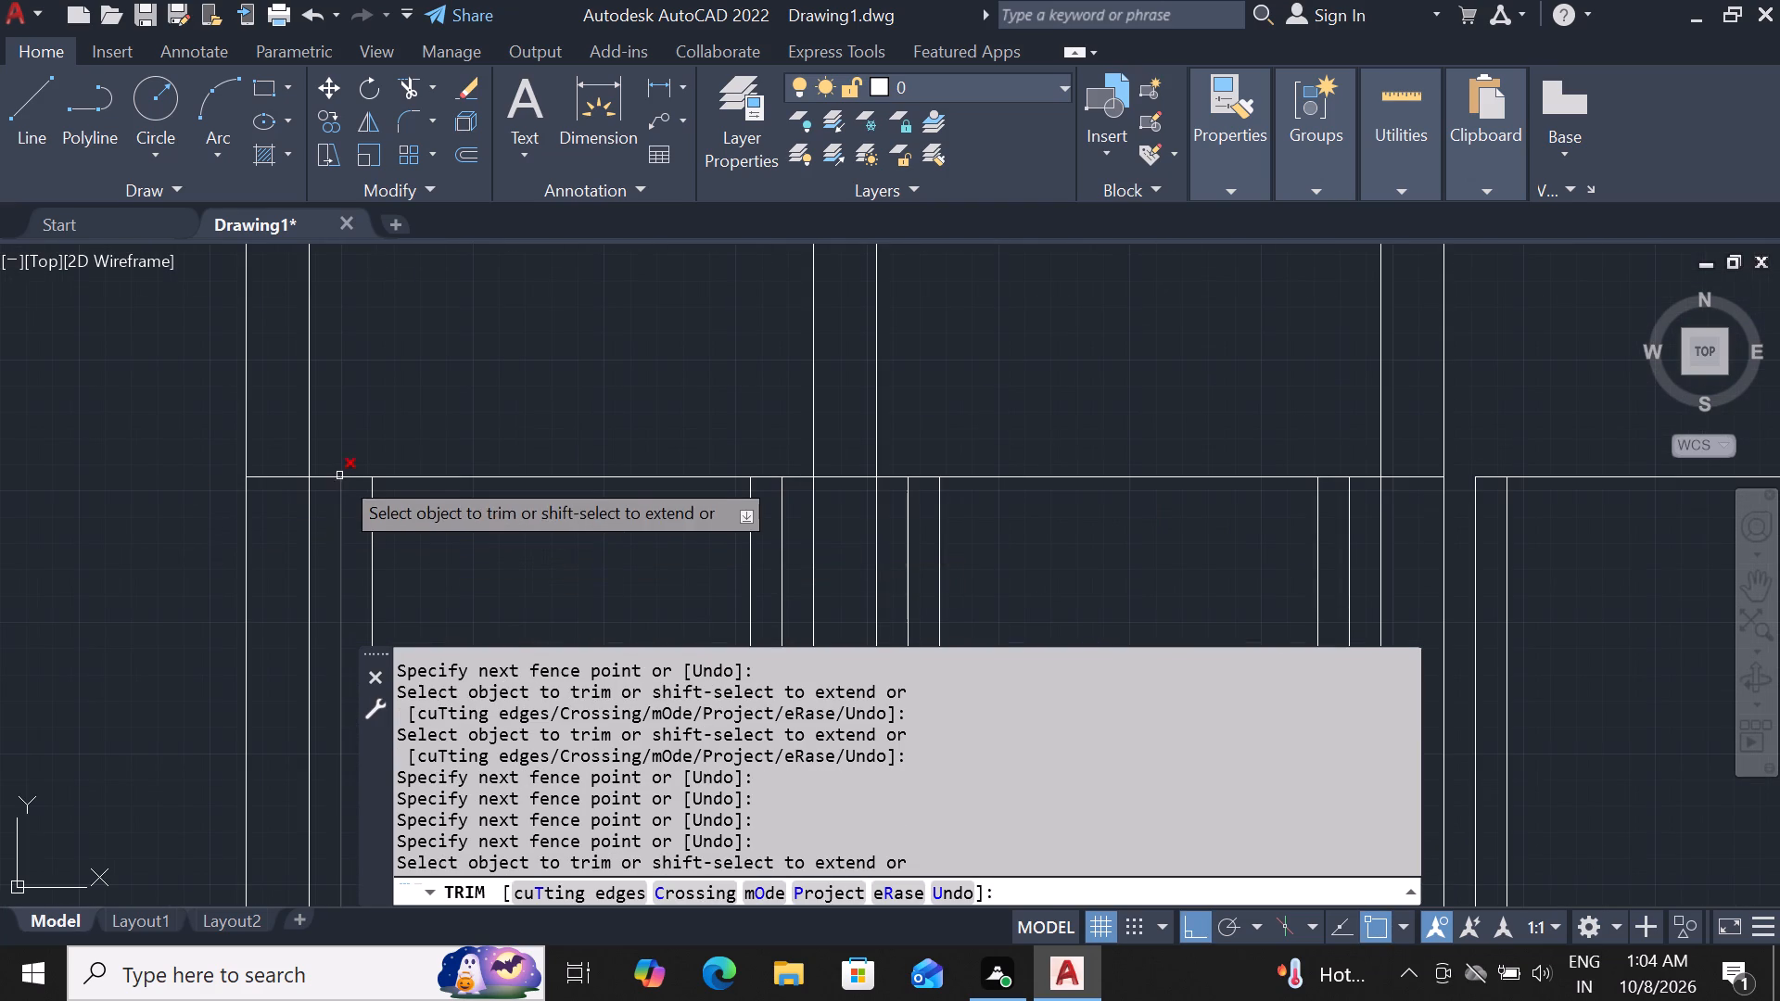
{"action": "left_click", "coordinate": [267, 478]}
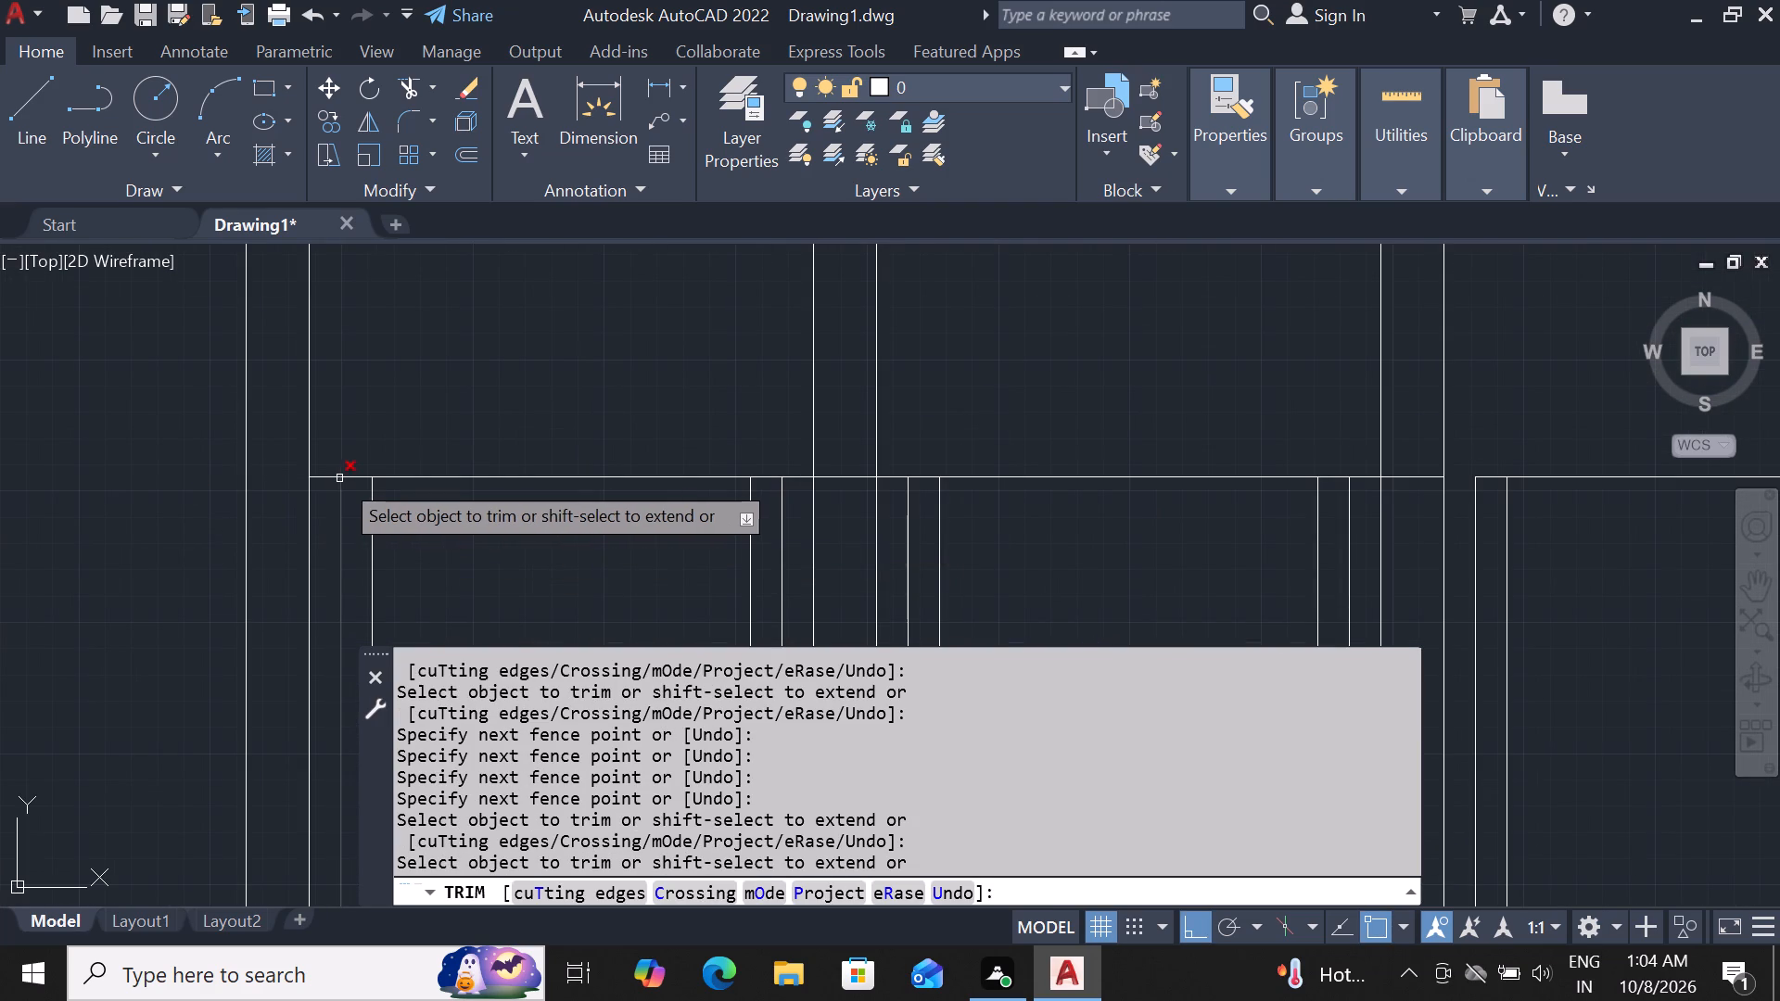
{"action": "left_click", "coordinate": [328, 478]}
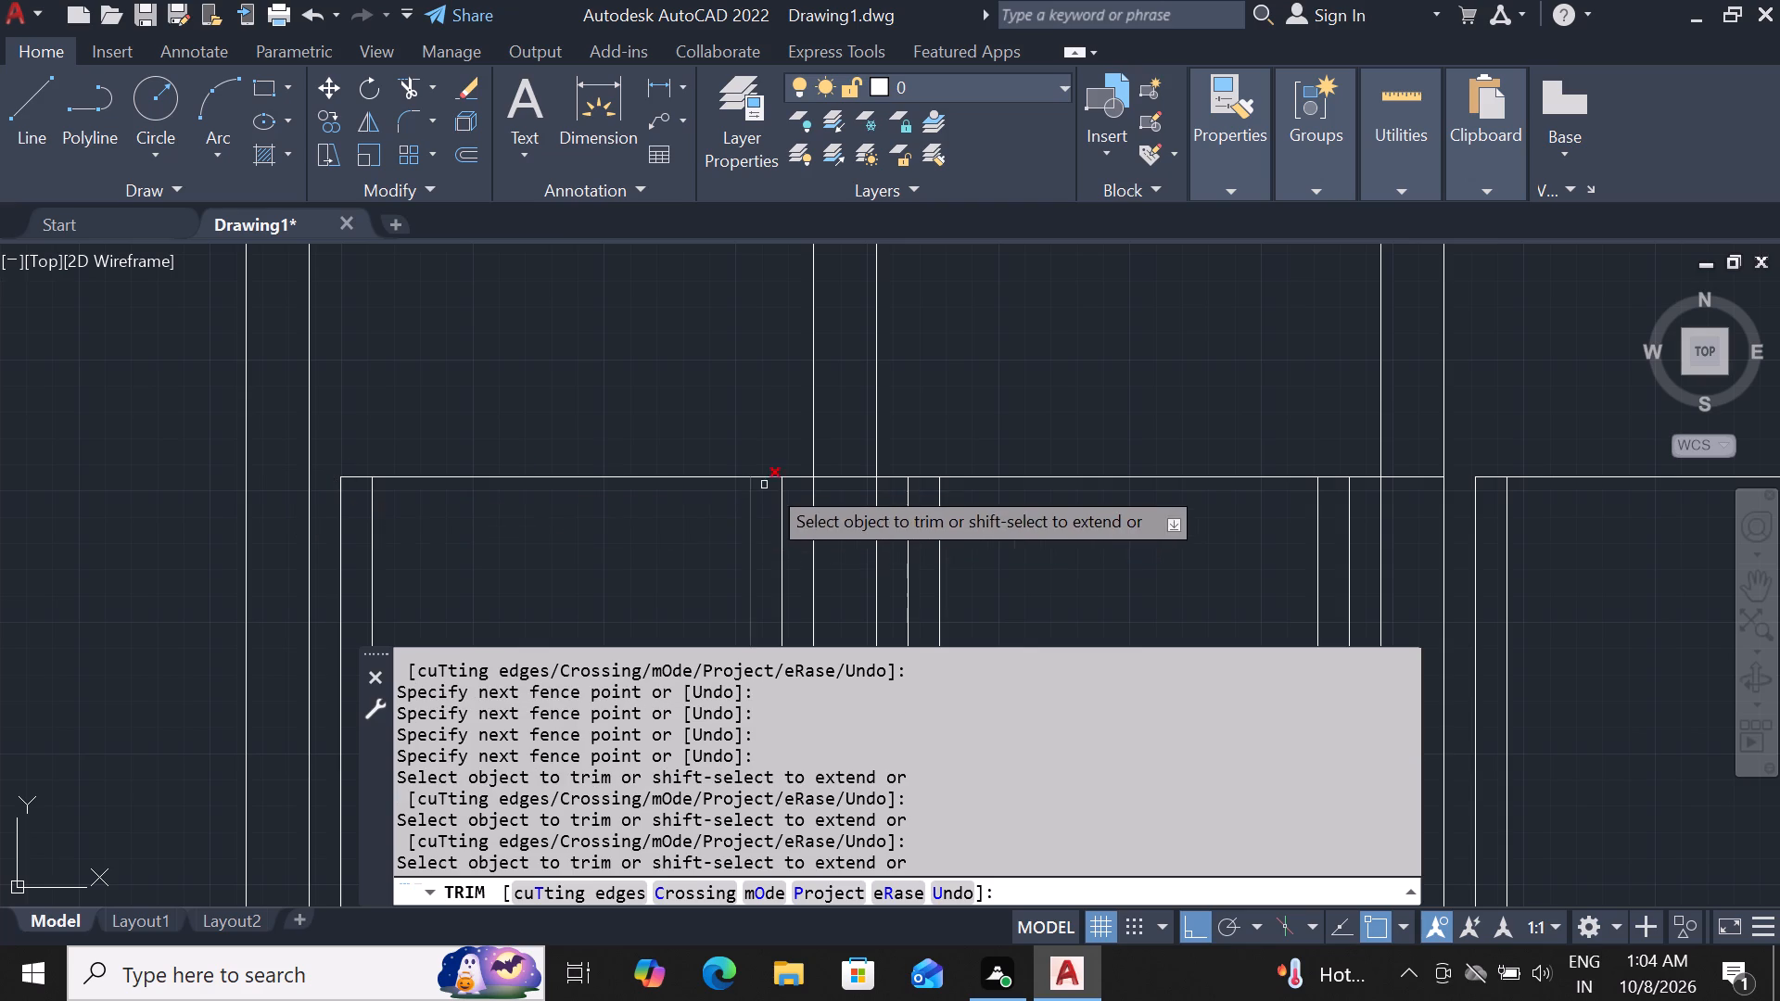
{"action": "scroll", "coordinate": [801, 475], "scroll_direction": "up", "scroll_amount": 3}
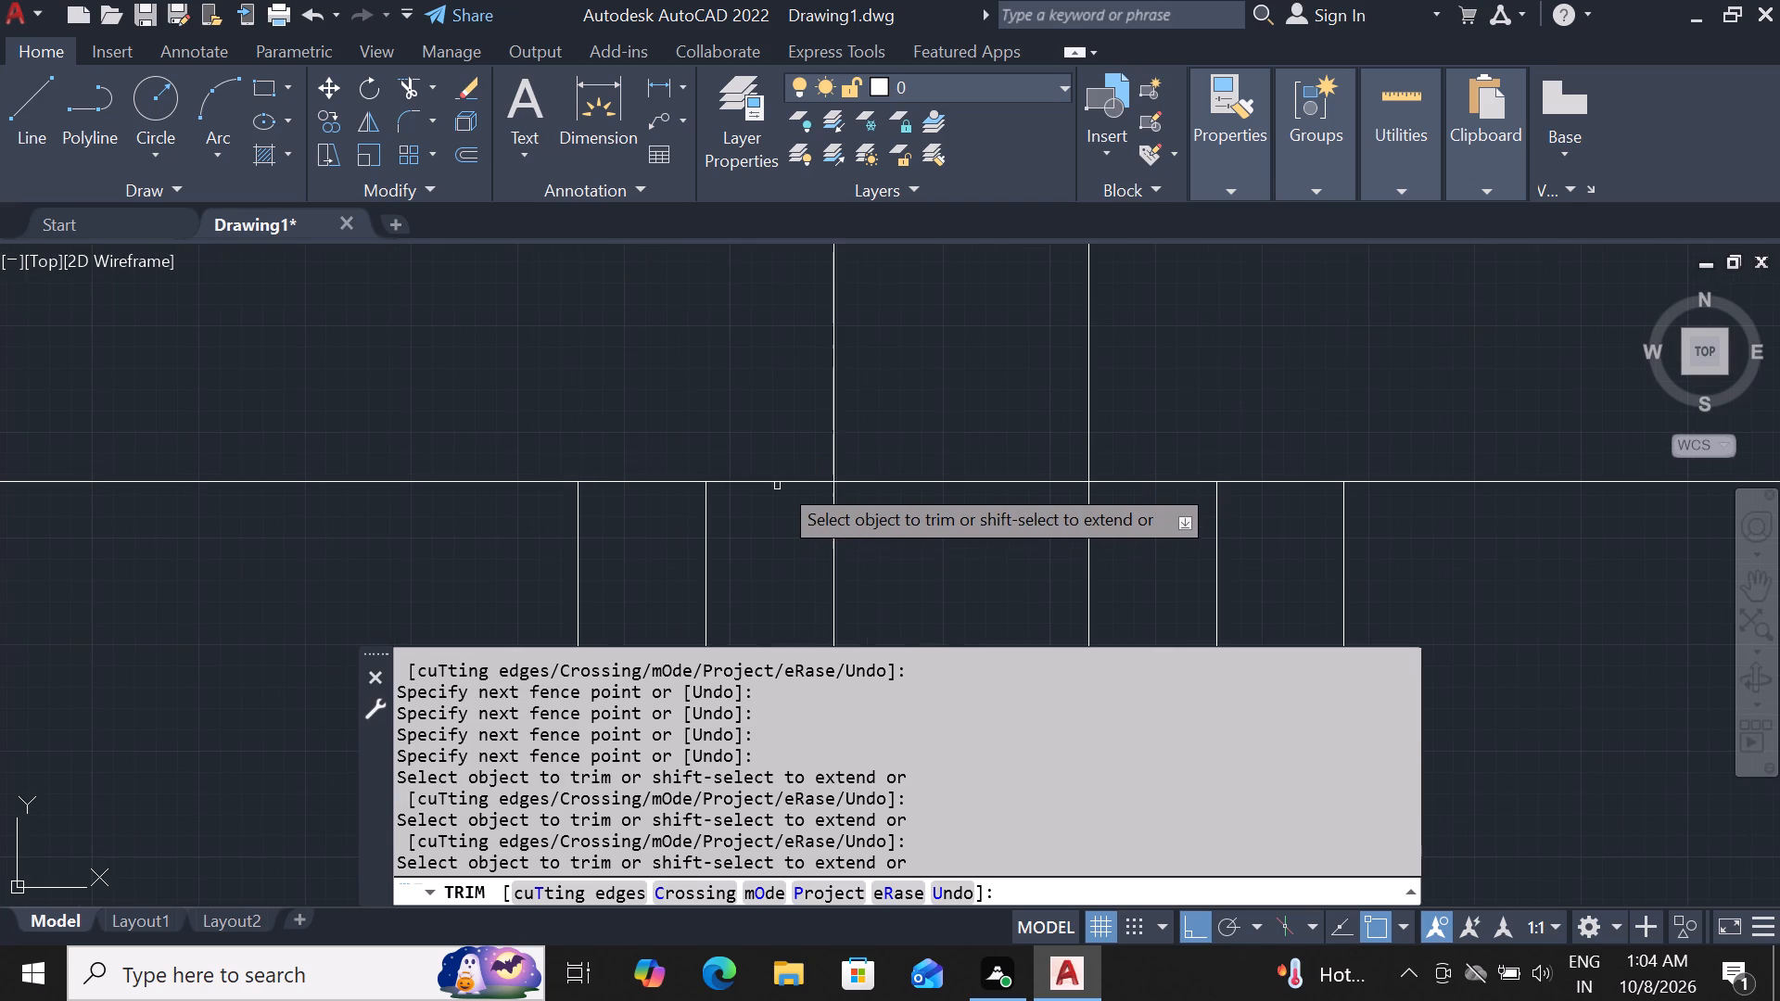
{"action": "left_click", "coordinate": [781, 483]}
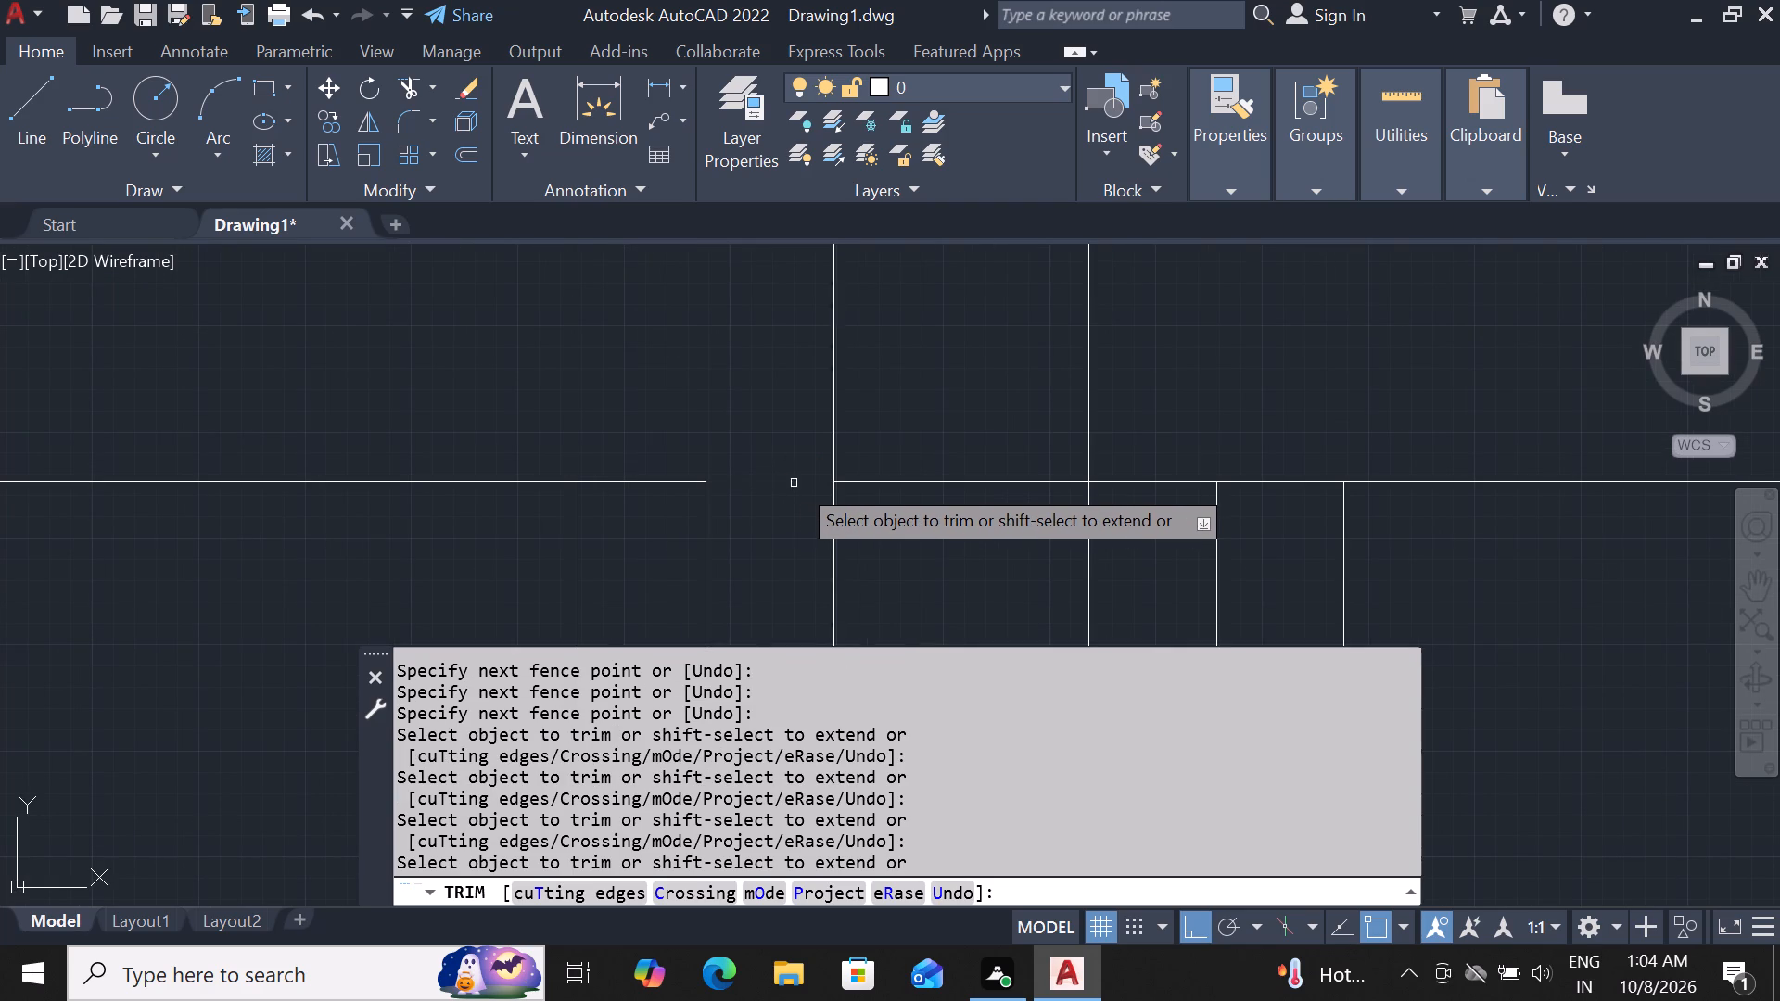
{"action": "left_click", "coordinate": [857, 486]}
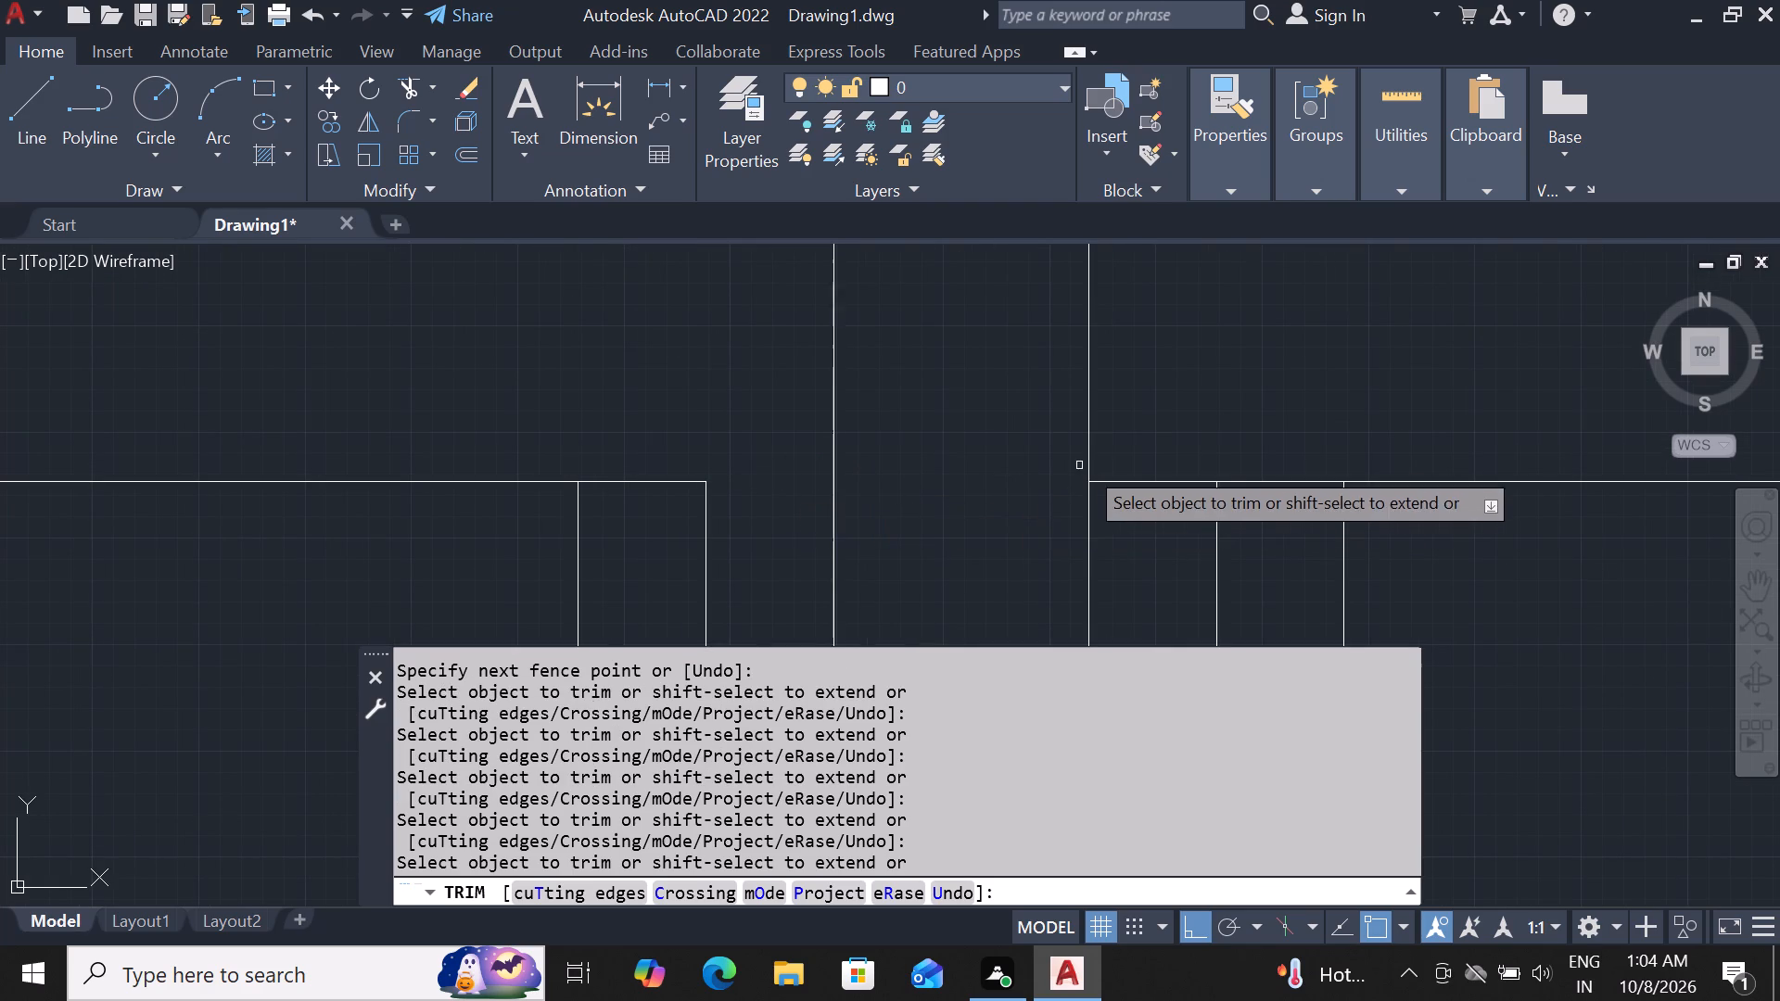
{"action": "left_click", "coordinate": [1125, 482]}
{"action": "scroll", "coordinate": [1011, 488], "scroll_direction": "down", "scroll_amount": 4}
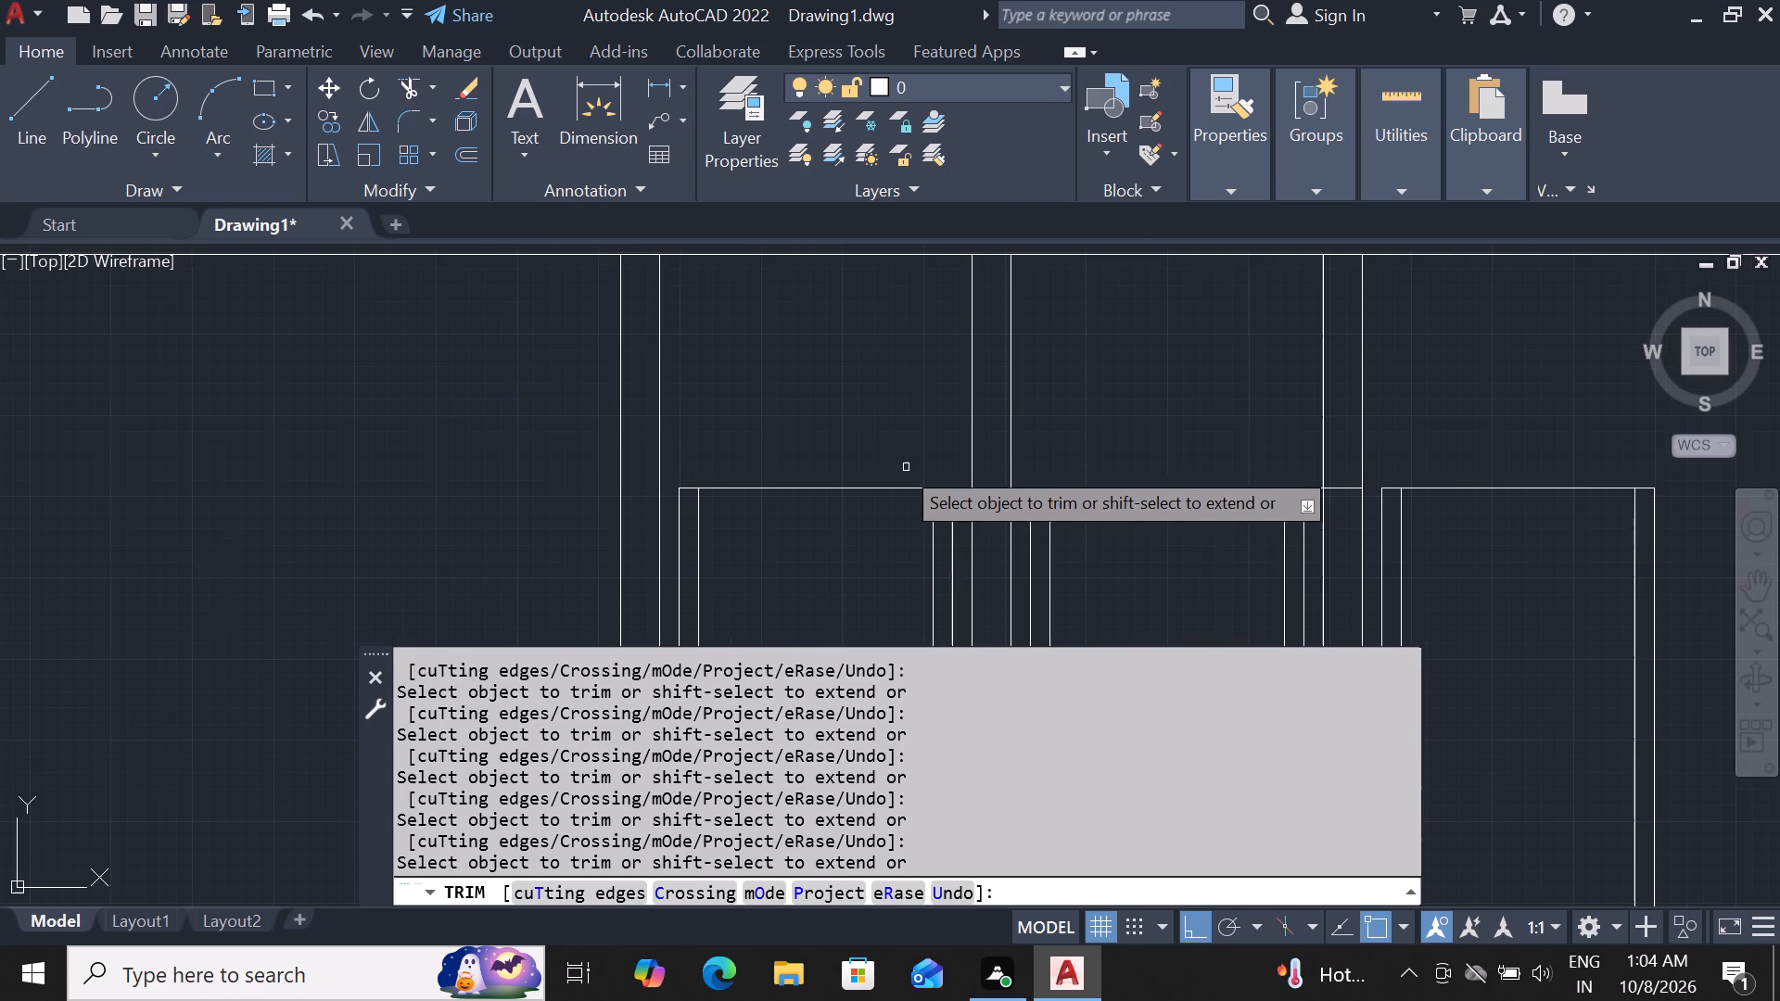
{"action": "scroll", "coordinate": [1345, 486], "scroll_direction": "up", "scroll_amount": 3}
{"action": "left_click", "coordinate": [1328, 484]}
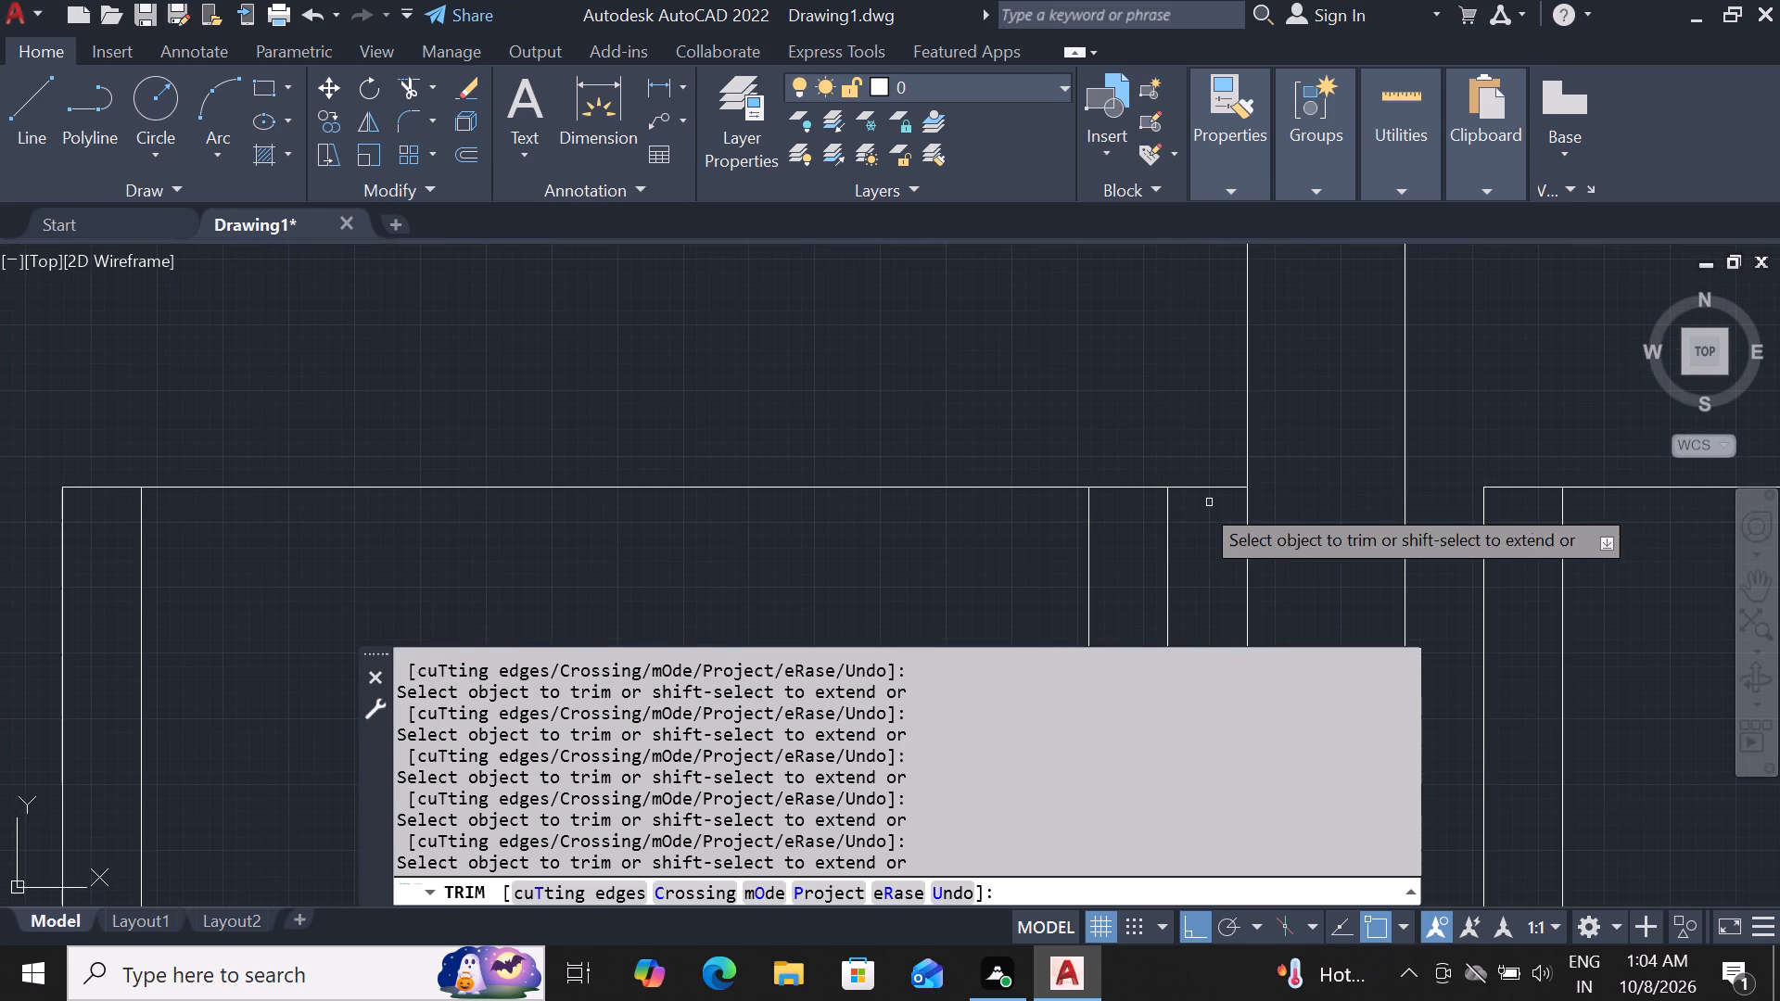
{"action": "left_click", "coordinate": [1202, 492]}
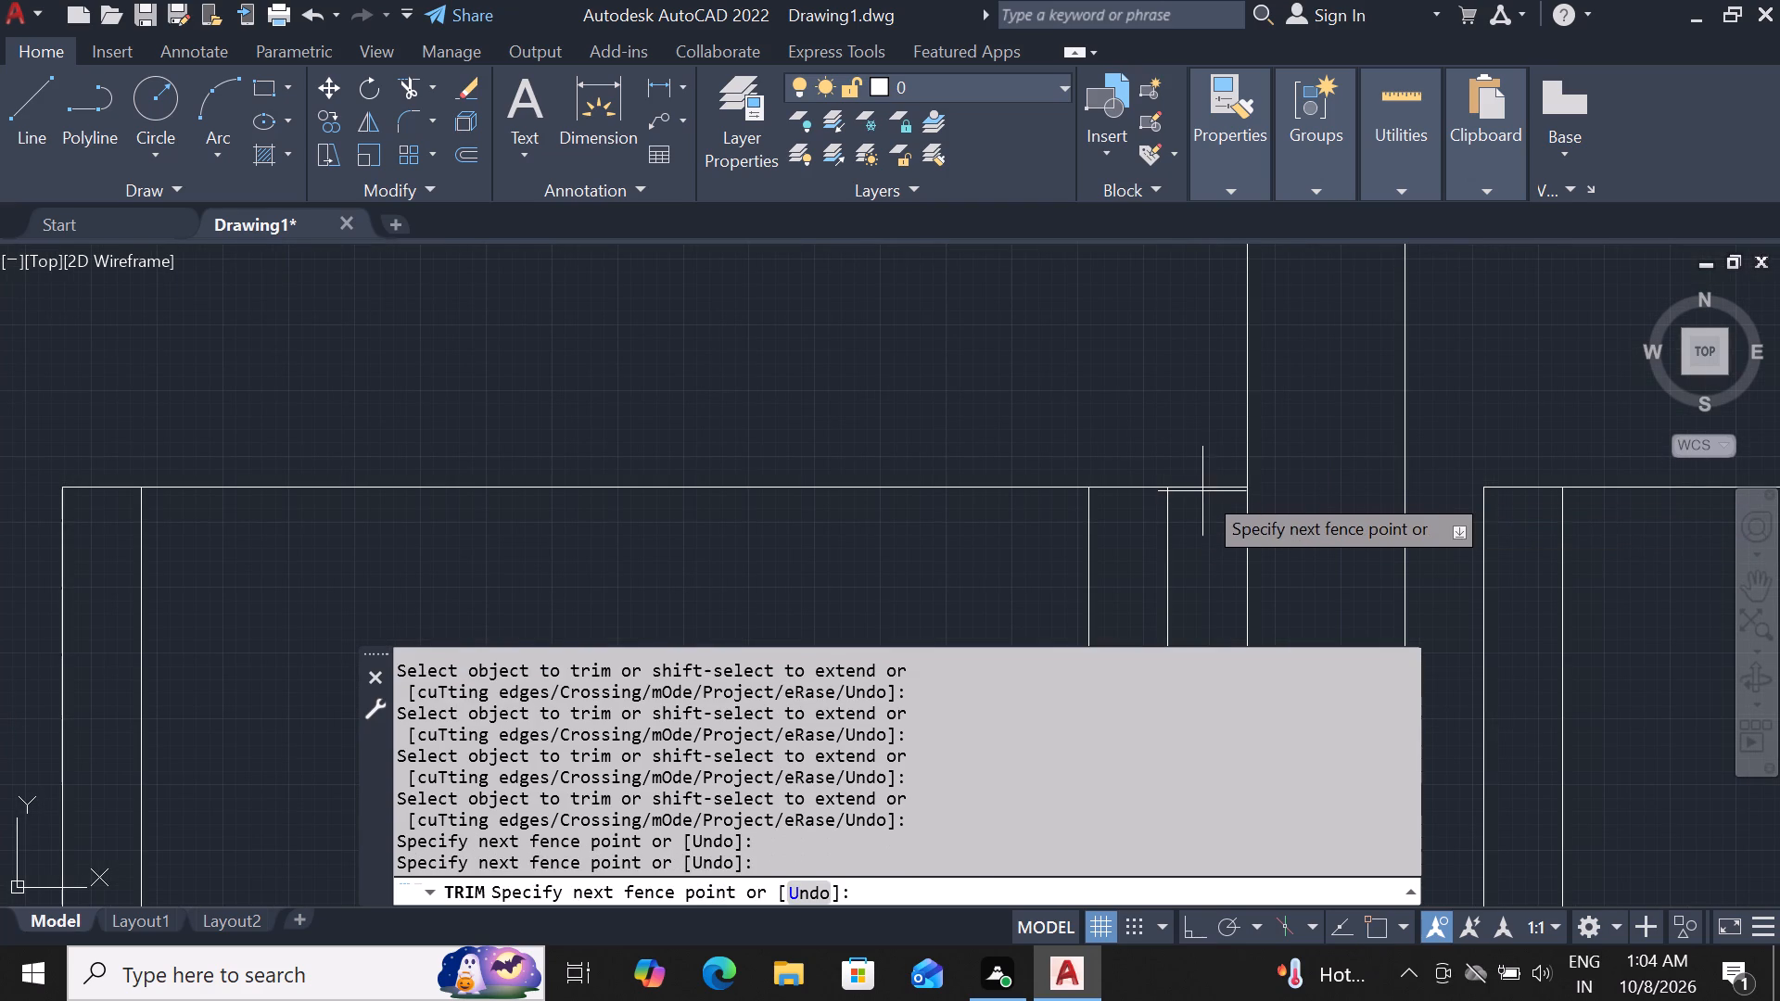
{"action": "left_click", "coordinate": [1206, 478]}
{"action": "scroll", "coordinate": [1197, 512], "scroll_direction": "down", "scroll_amount": 3}
{"action": "scroll", "coordinate": [1268, 538], "scroll_direction": "down", "scroll_amount": 1}
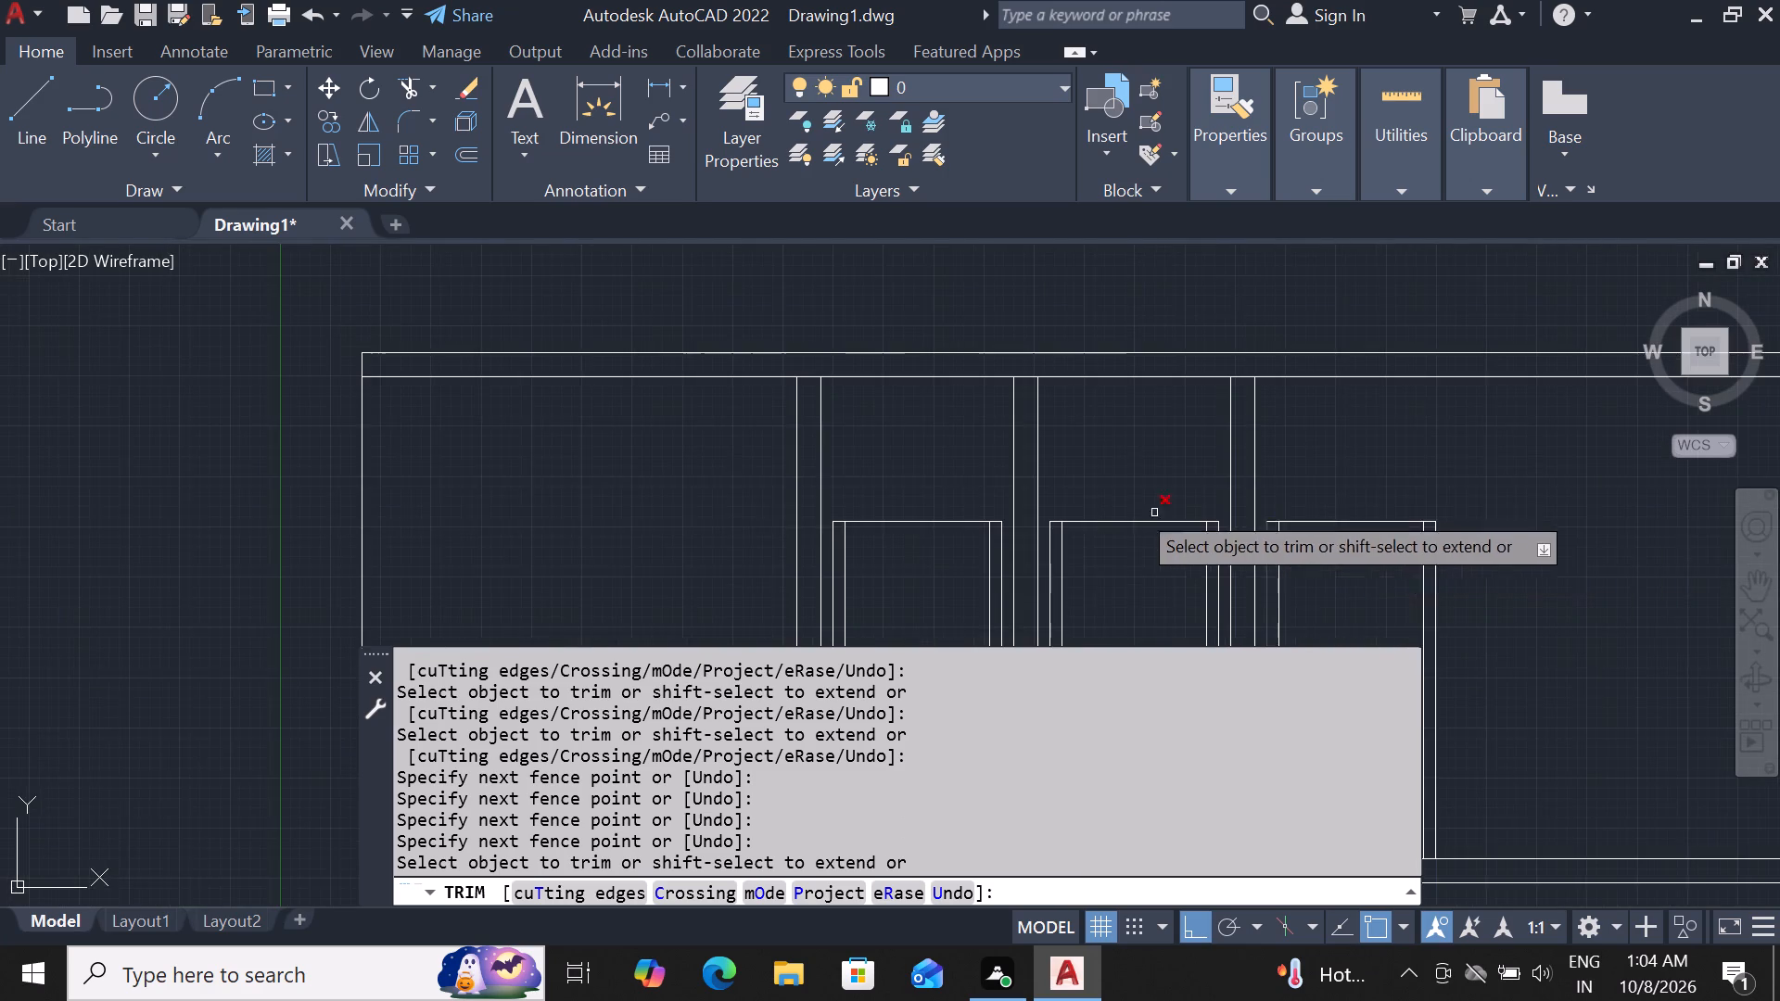
{"action": "scroll", "coordinate": [1087, 500], "scroll_direction": "down", "scroll_amount": 2}
{"action": "scroll", "coordinate": [966, 426], "scroll_direction": "down", "scroll_amount": 2}
{"action": "key", "text": "Escape"}
{"action": "scroll", "coordinate": [966, 426], "scroll_direction": "down", "scroll_amount": 2}
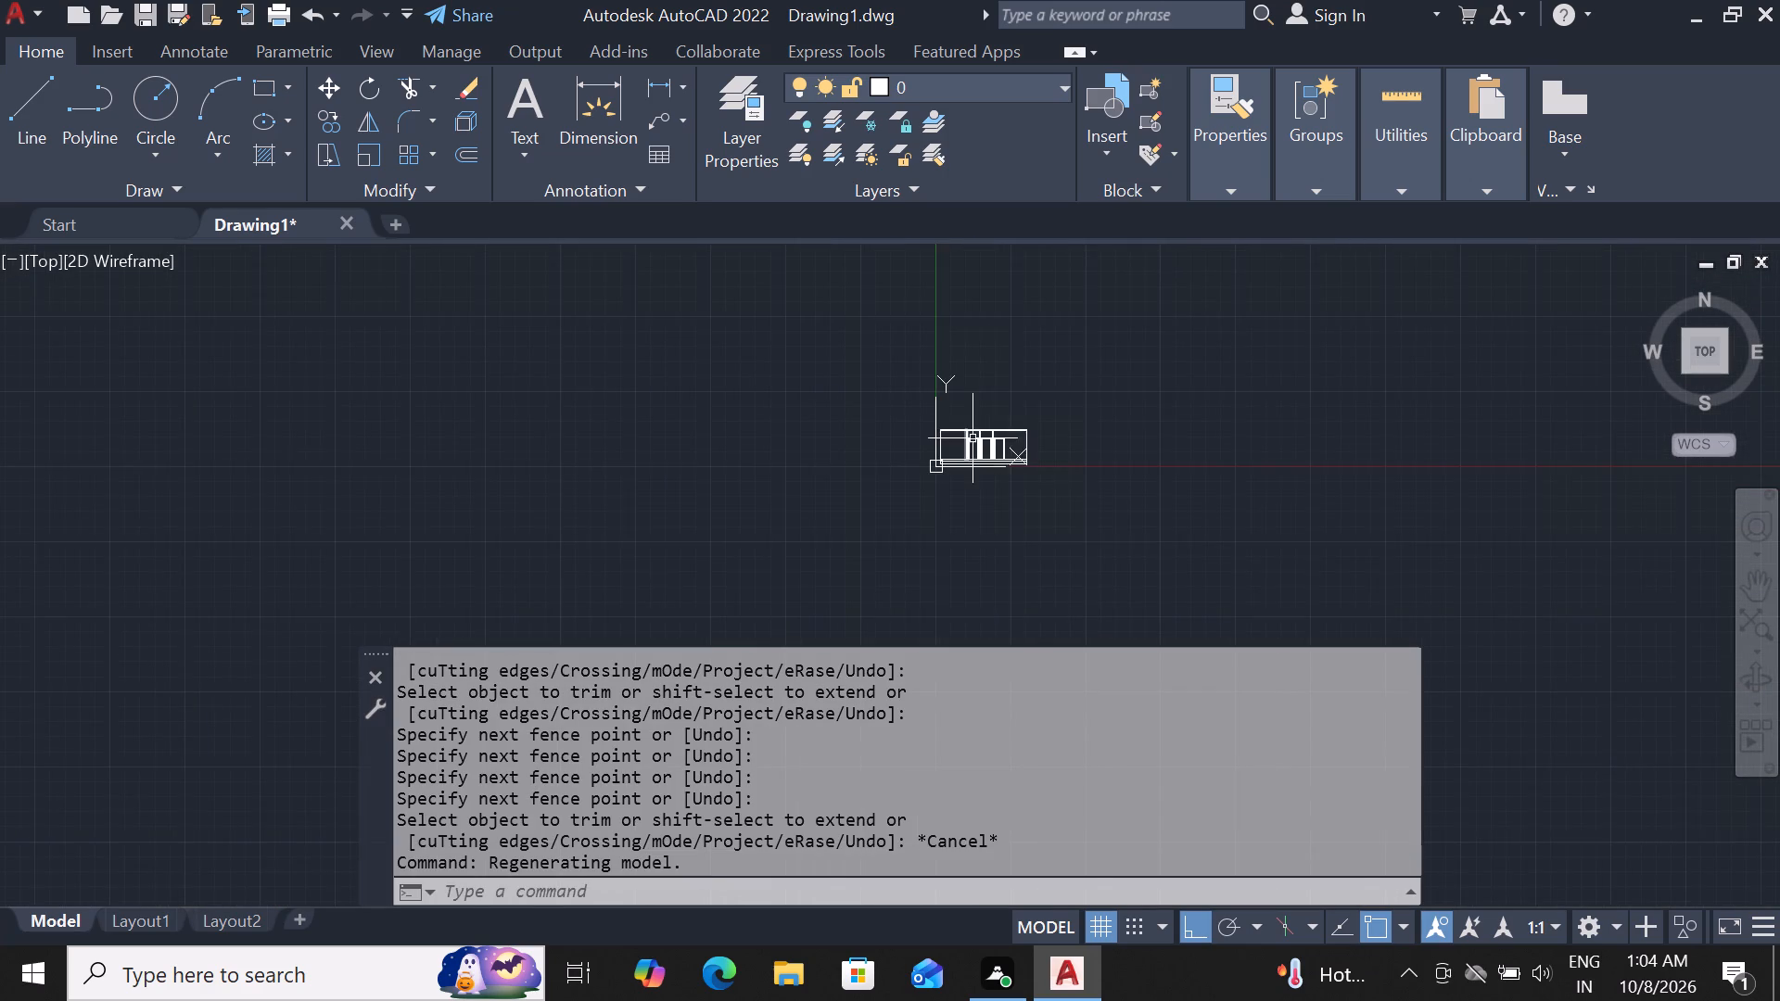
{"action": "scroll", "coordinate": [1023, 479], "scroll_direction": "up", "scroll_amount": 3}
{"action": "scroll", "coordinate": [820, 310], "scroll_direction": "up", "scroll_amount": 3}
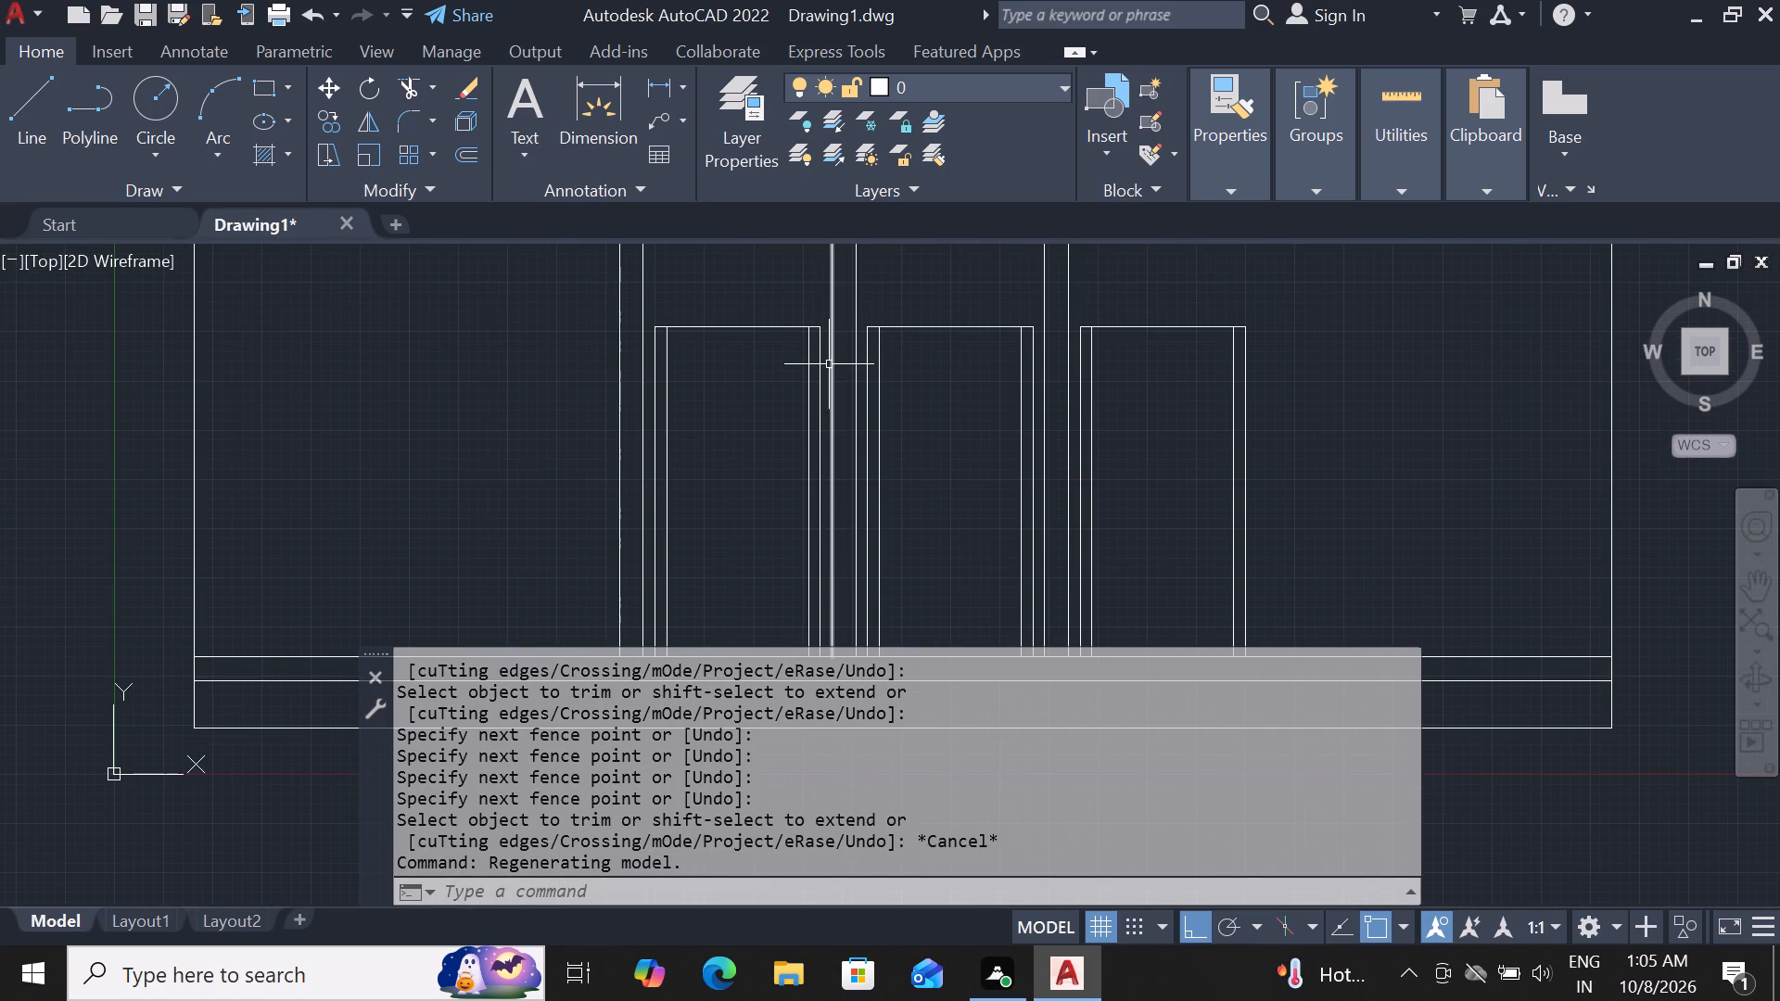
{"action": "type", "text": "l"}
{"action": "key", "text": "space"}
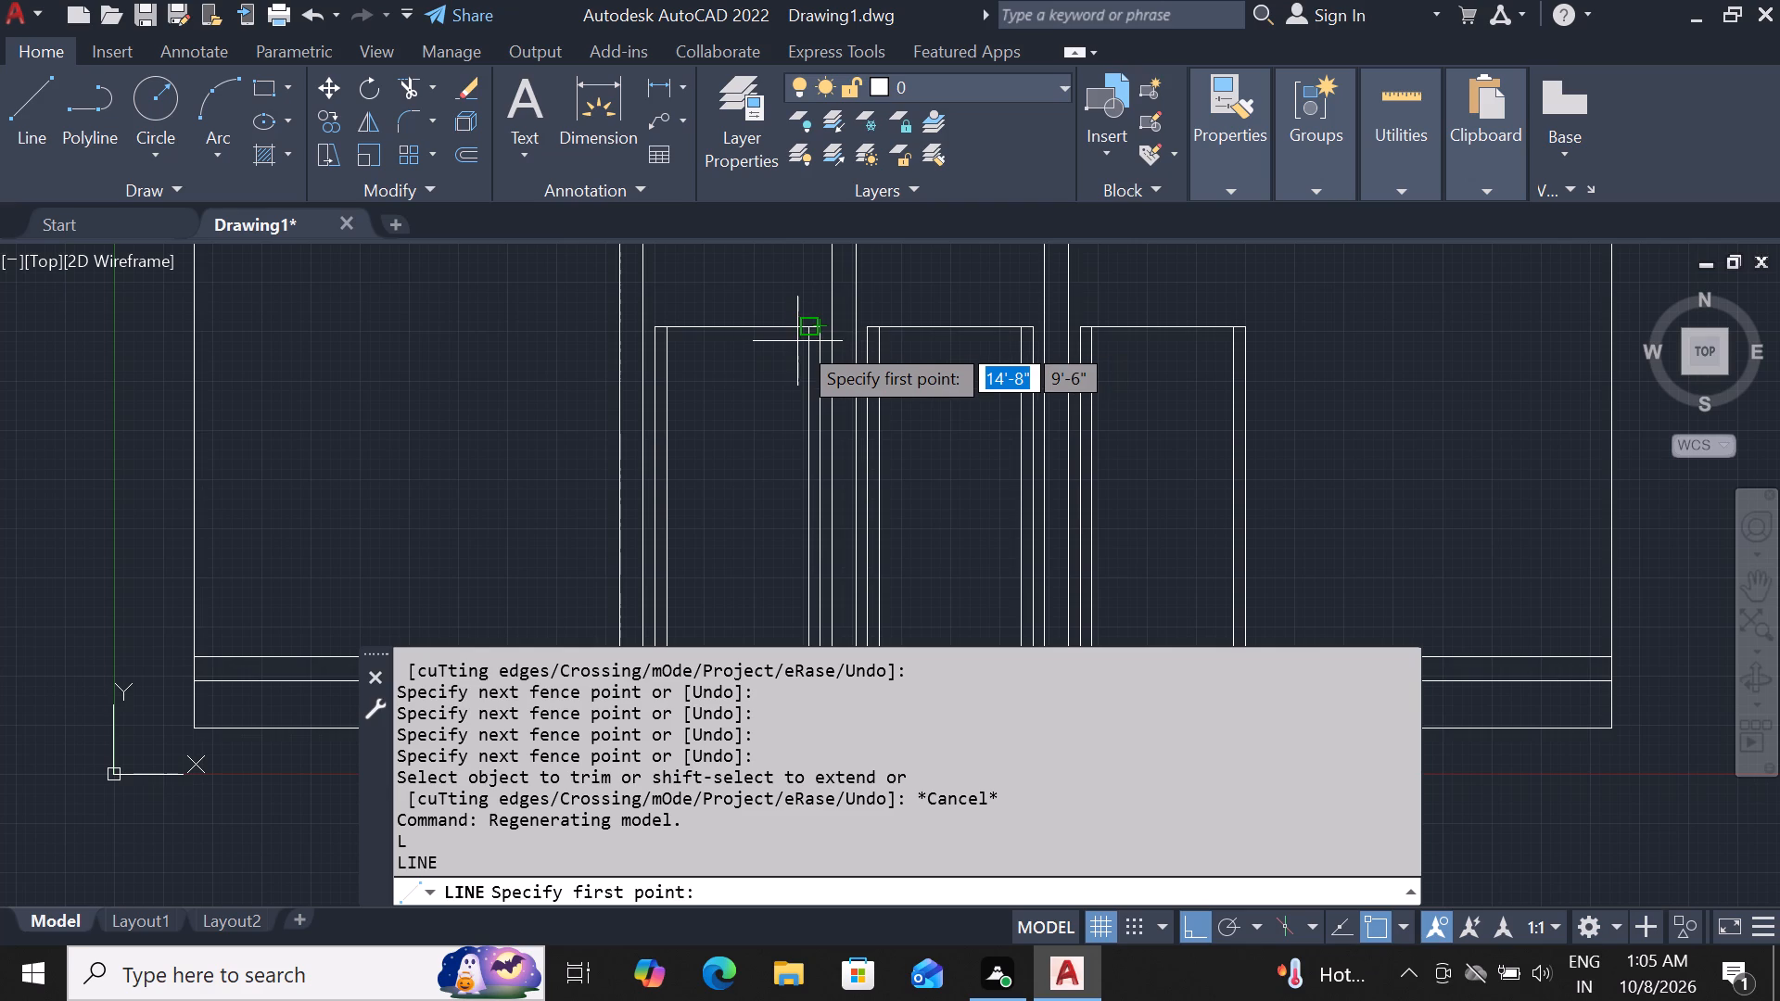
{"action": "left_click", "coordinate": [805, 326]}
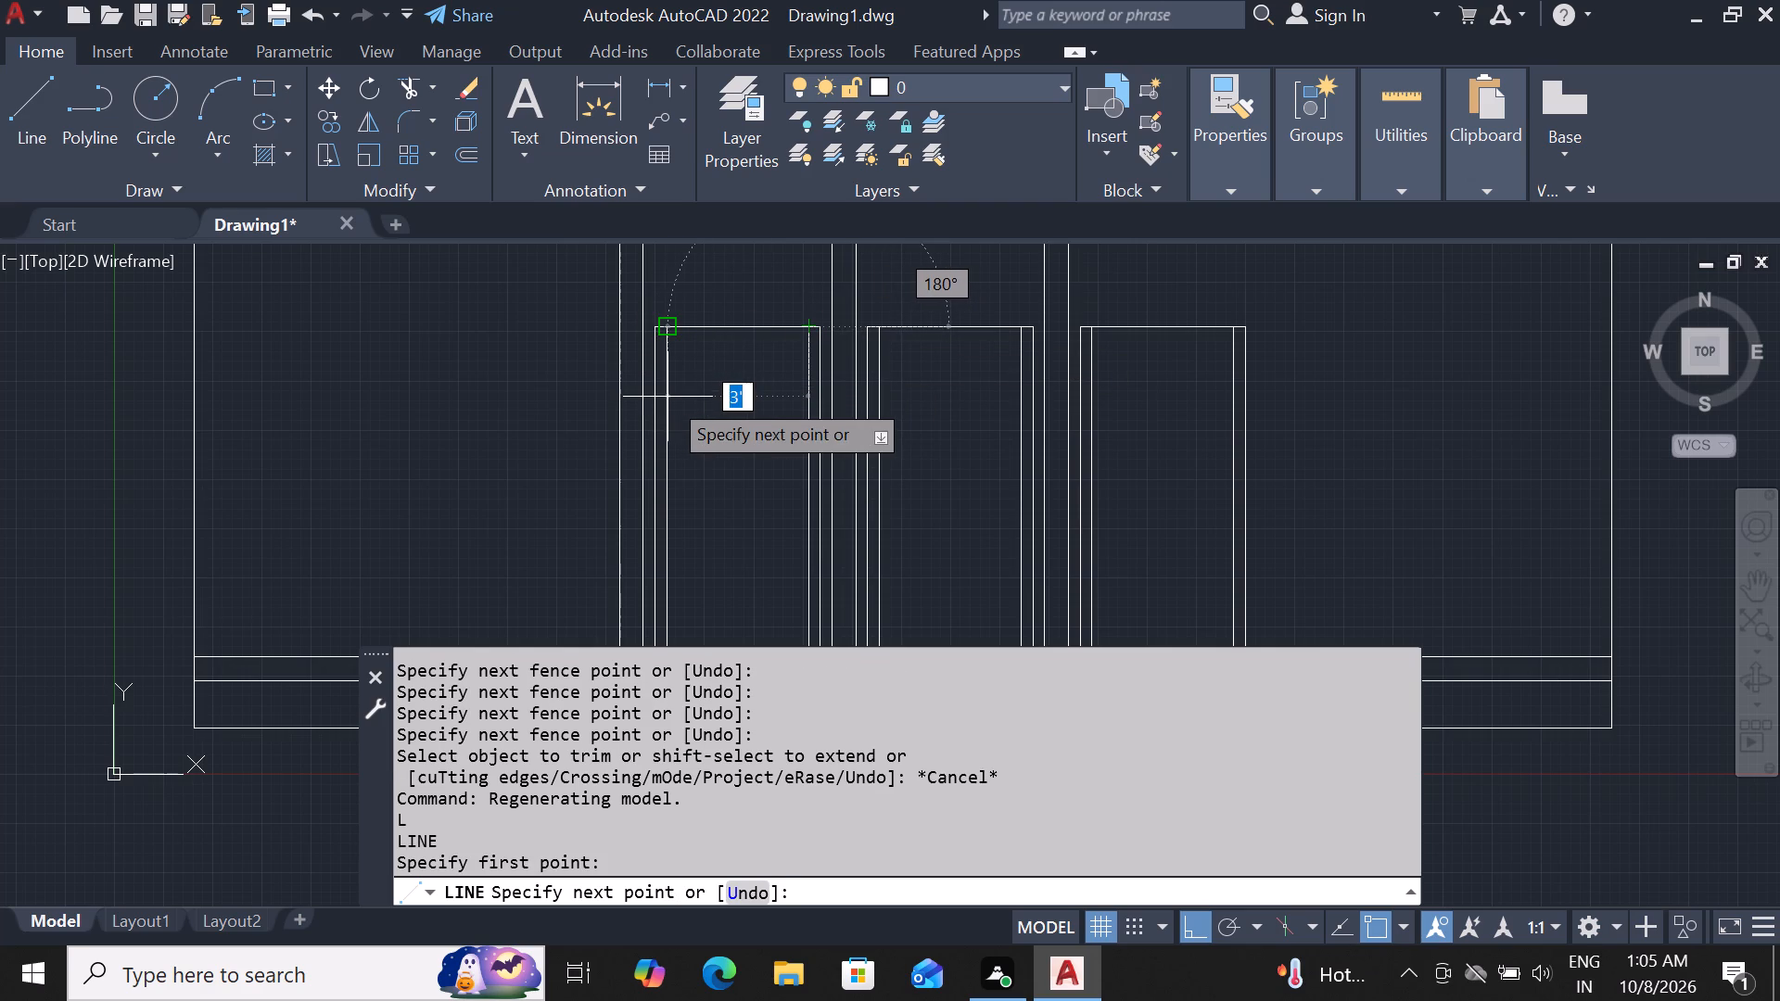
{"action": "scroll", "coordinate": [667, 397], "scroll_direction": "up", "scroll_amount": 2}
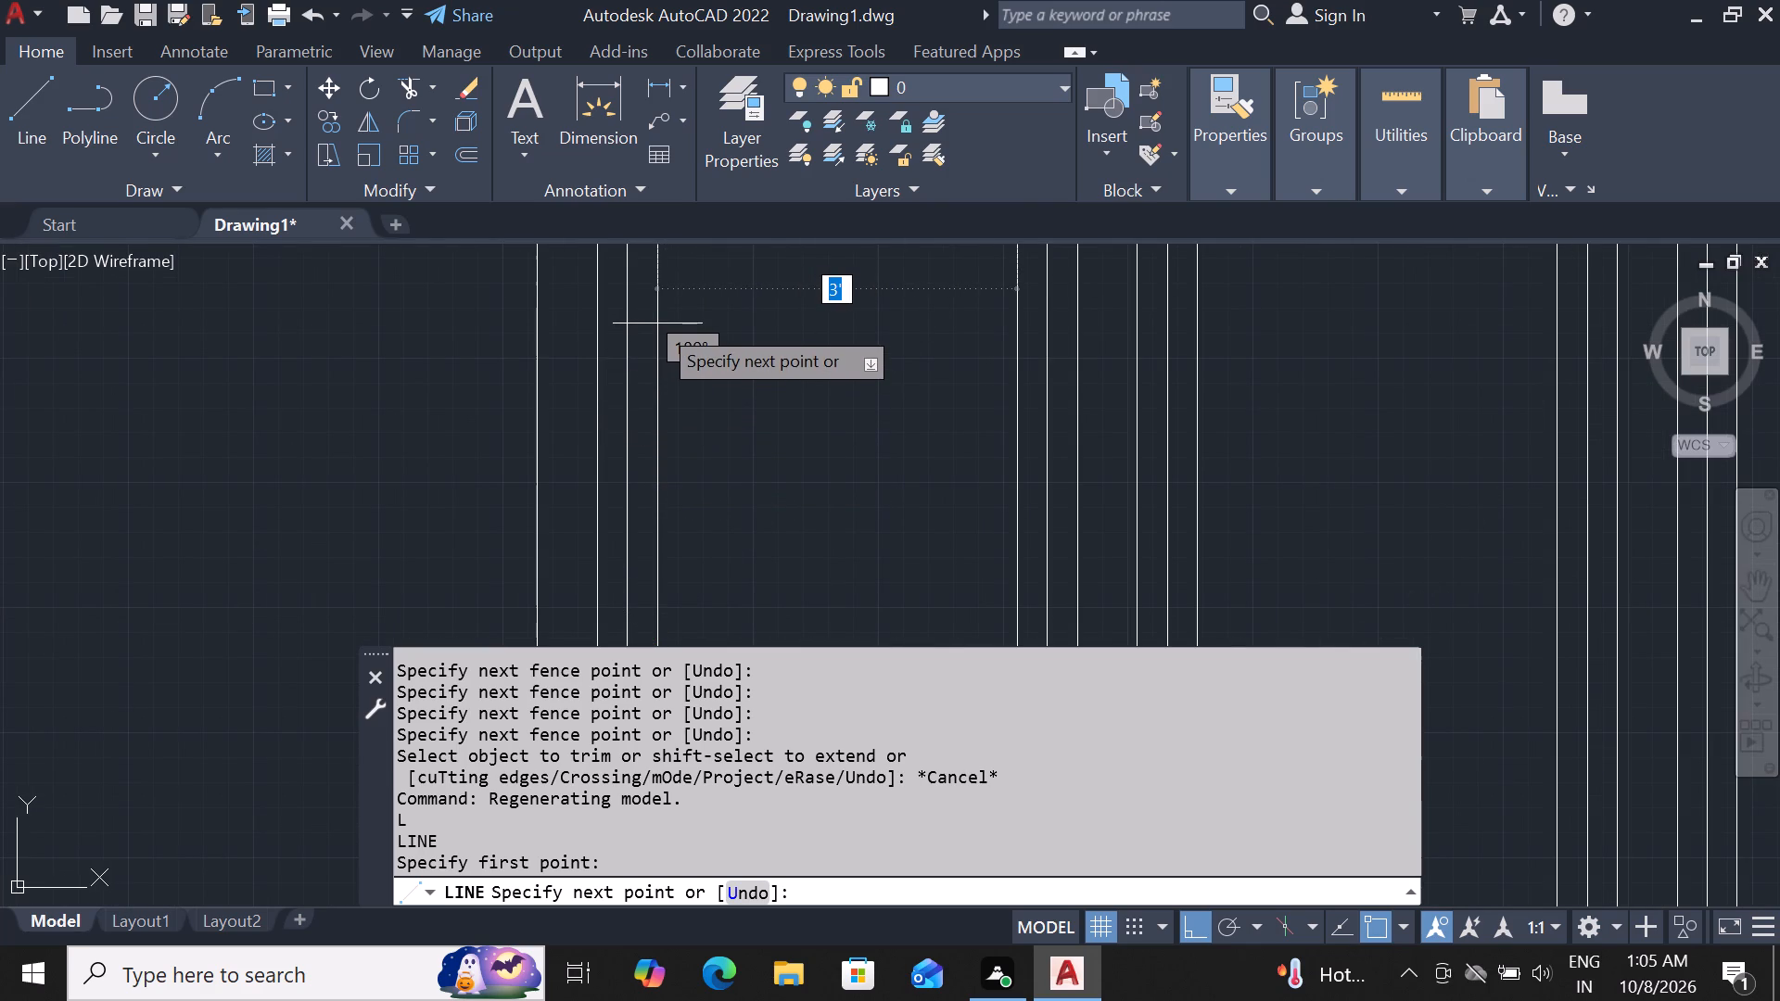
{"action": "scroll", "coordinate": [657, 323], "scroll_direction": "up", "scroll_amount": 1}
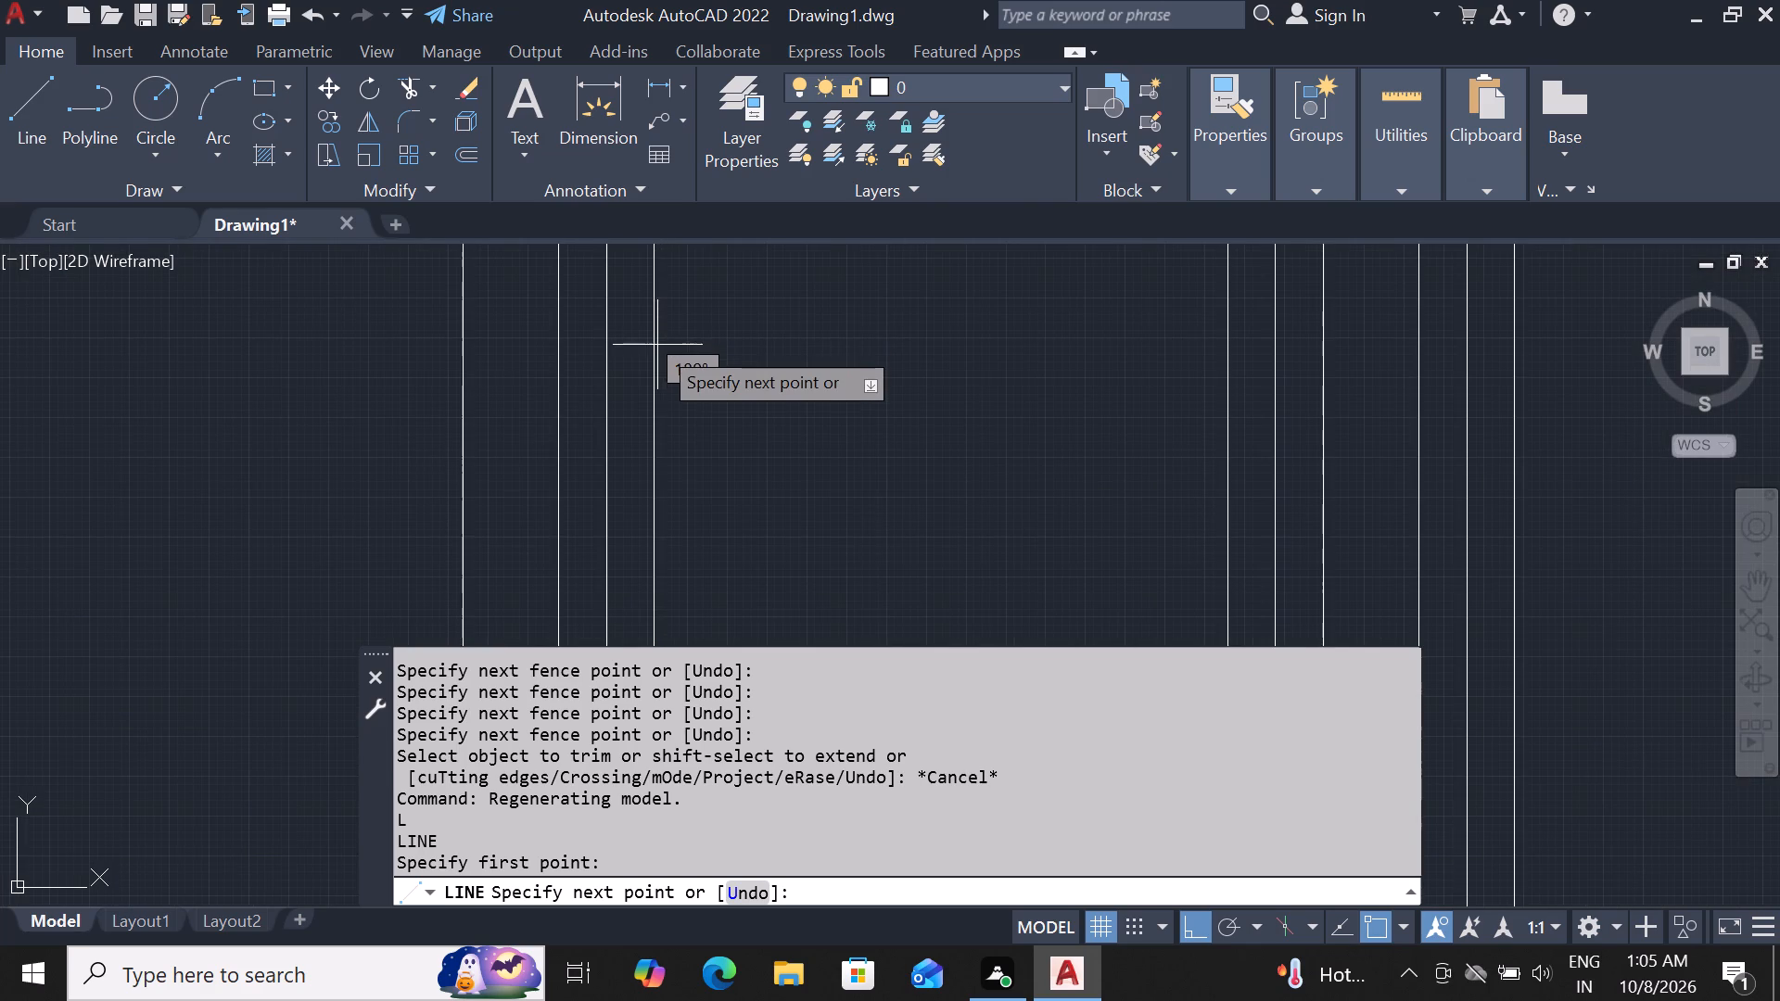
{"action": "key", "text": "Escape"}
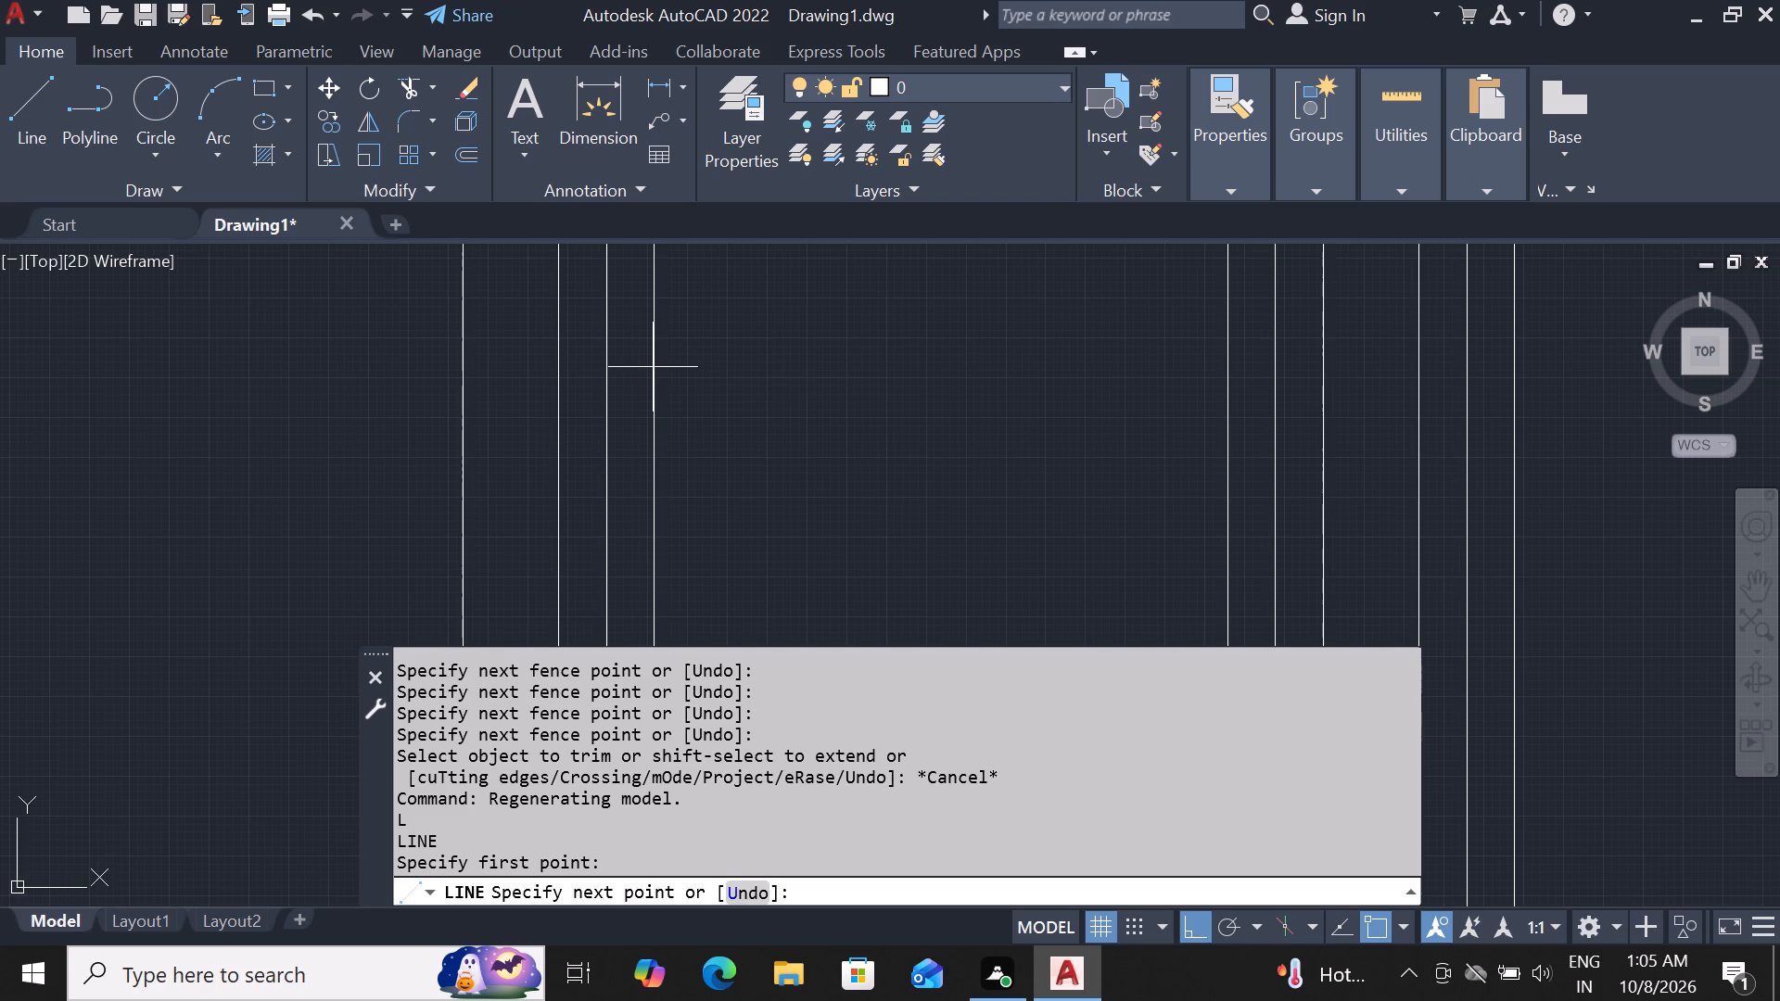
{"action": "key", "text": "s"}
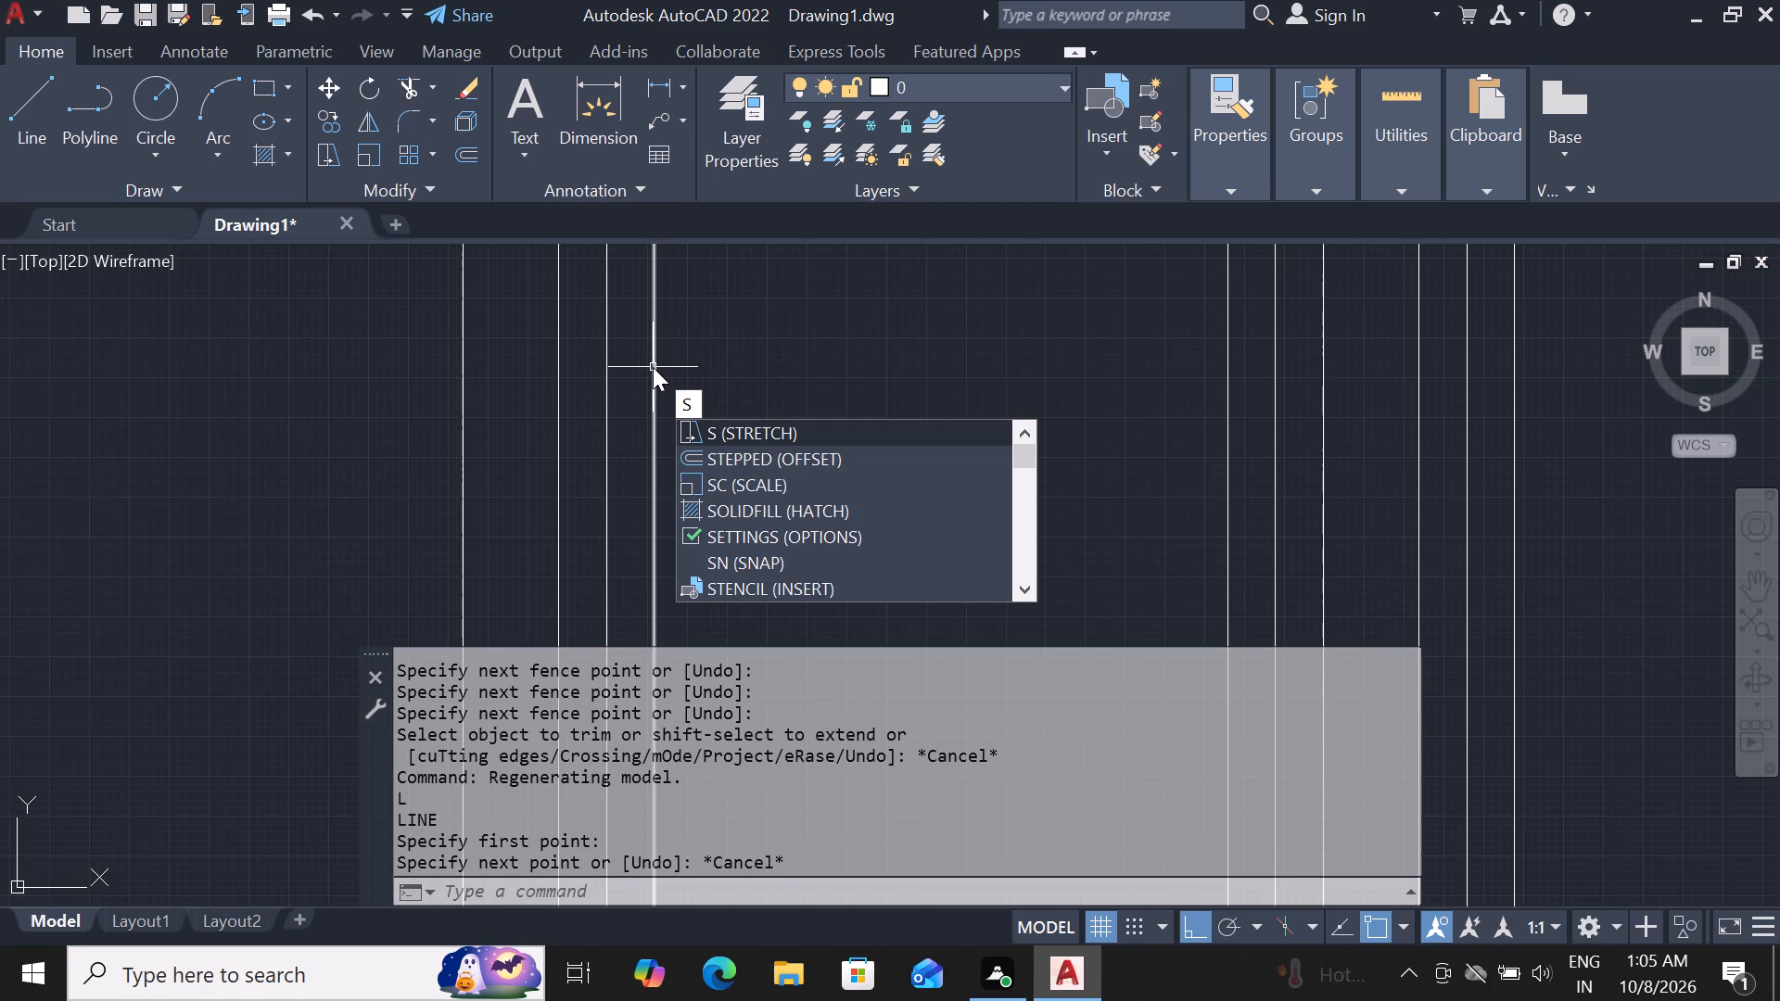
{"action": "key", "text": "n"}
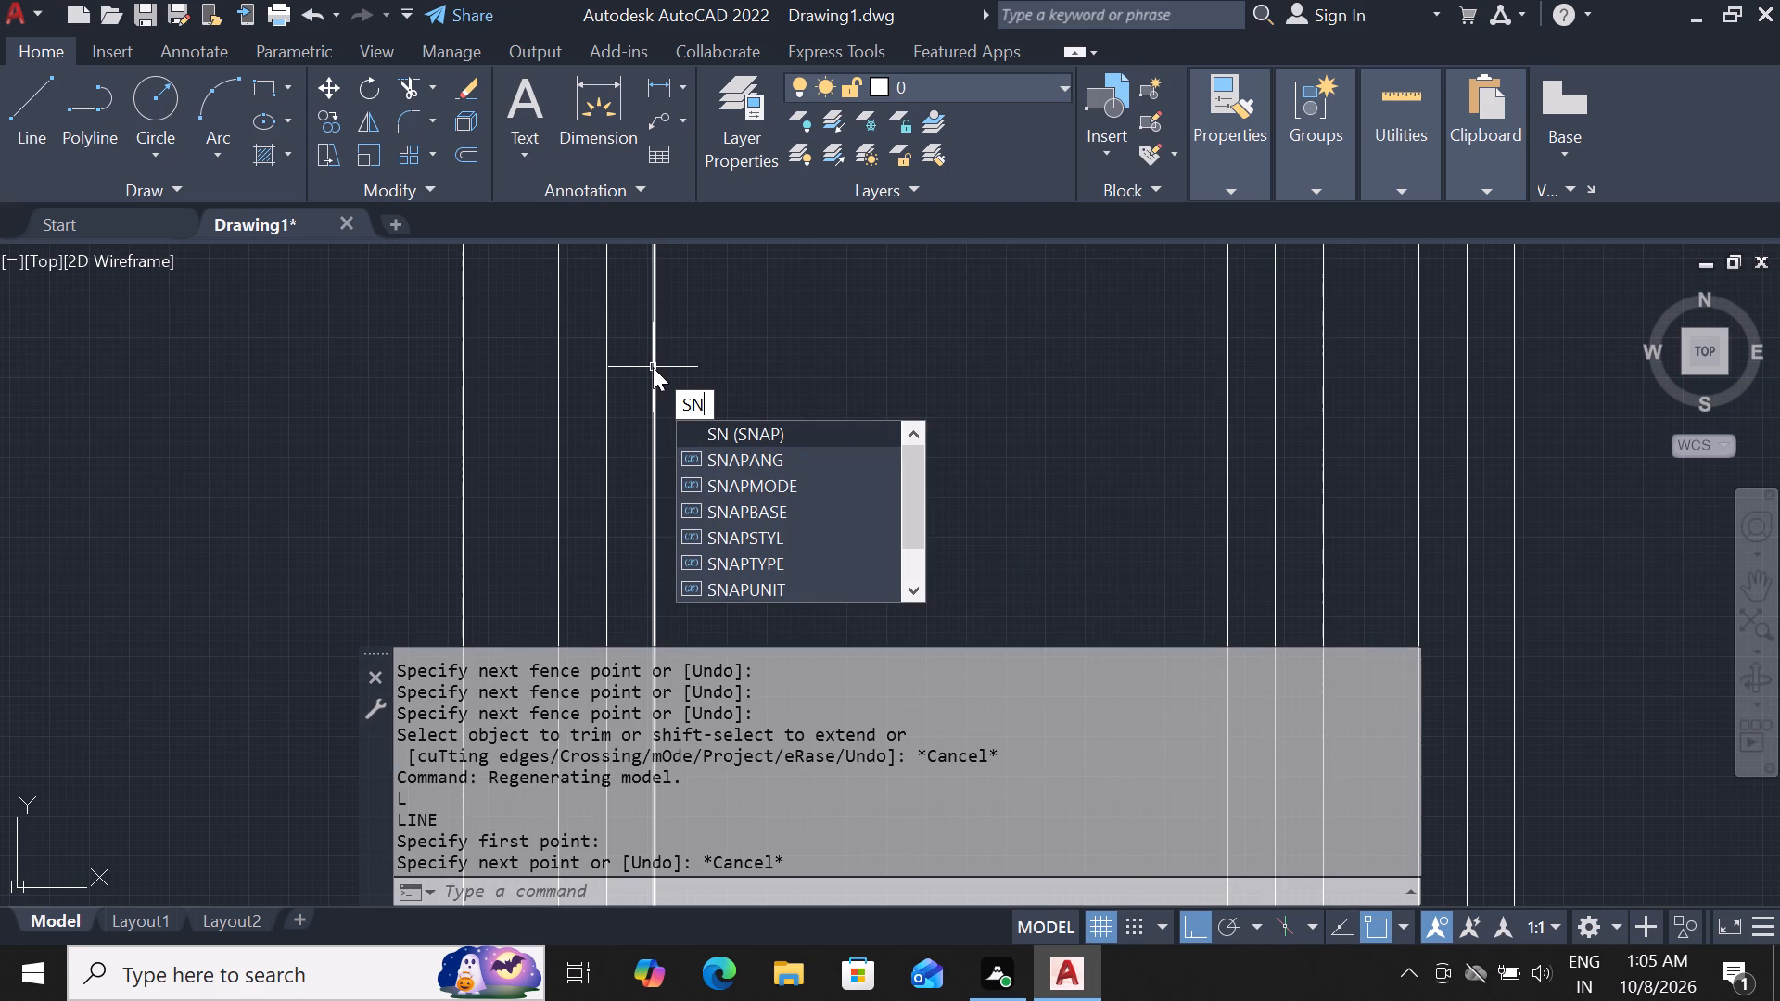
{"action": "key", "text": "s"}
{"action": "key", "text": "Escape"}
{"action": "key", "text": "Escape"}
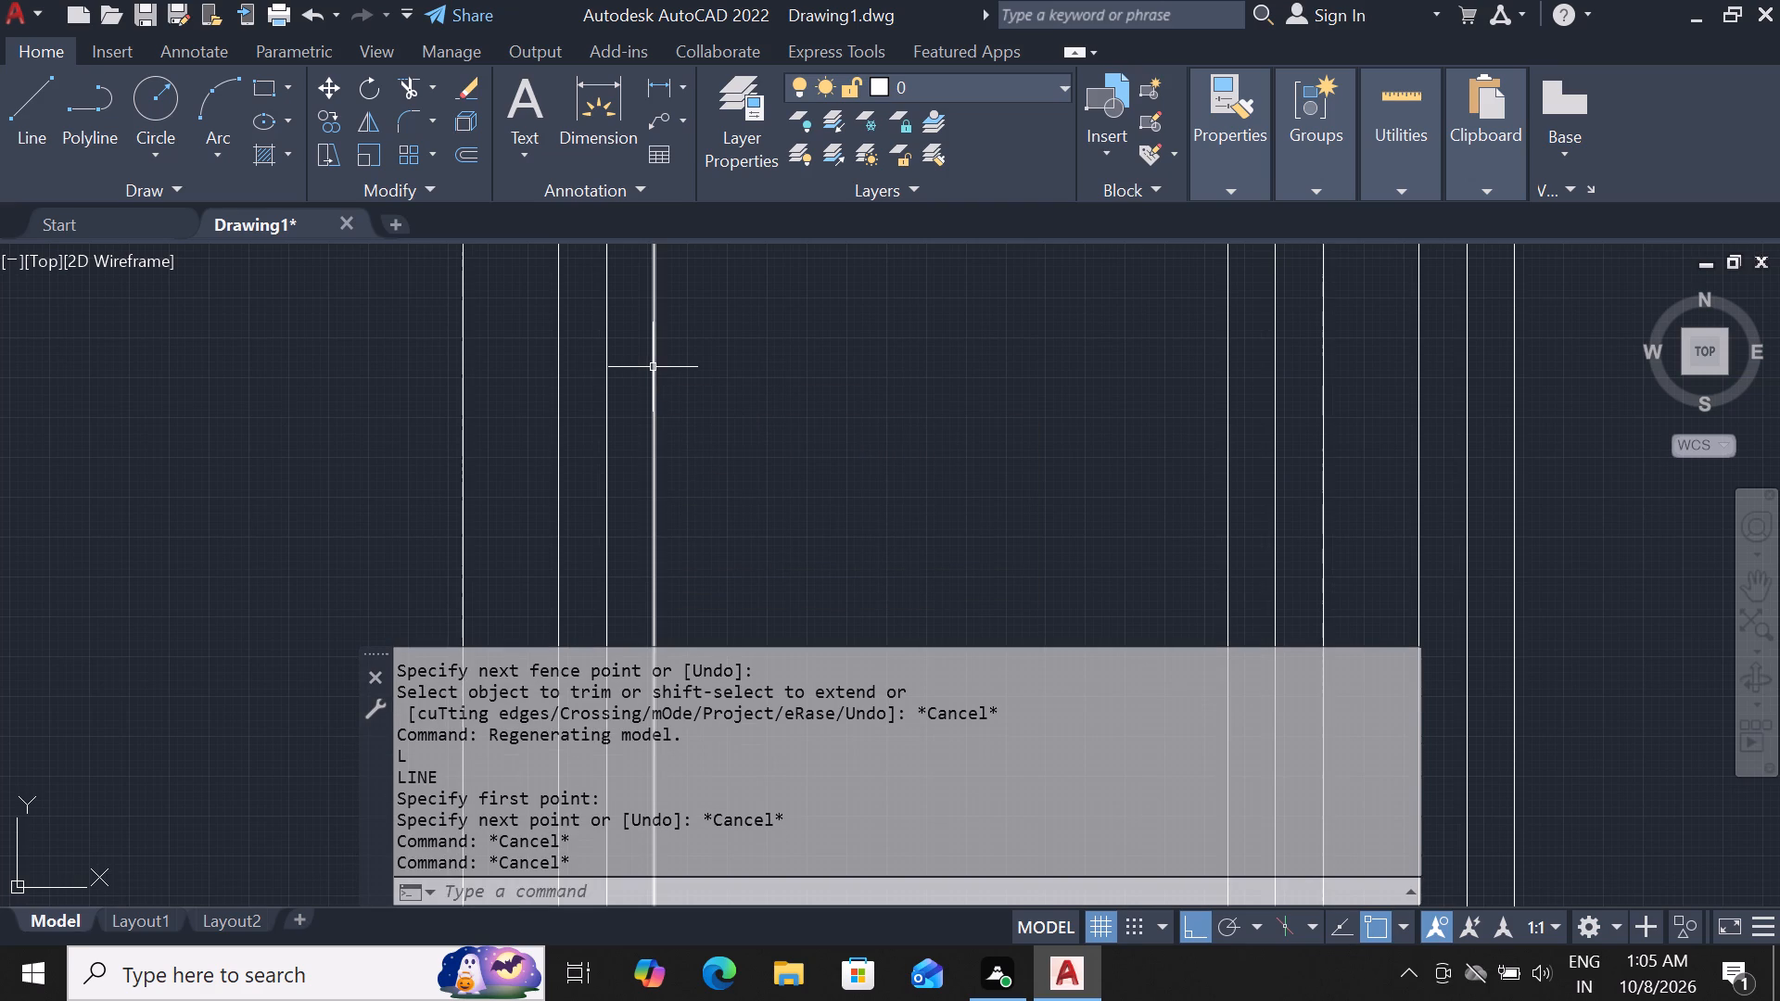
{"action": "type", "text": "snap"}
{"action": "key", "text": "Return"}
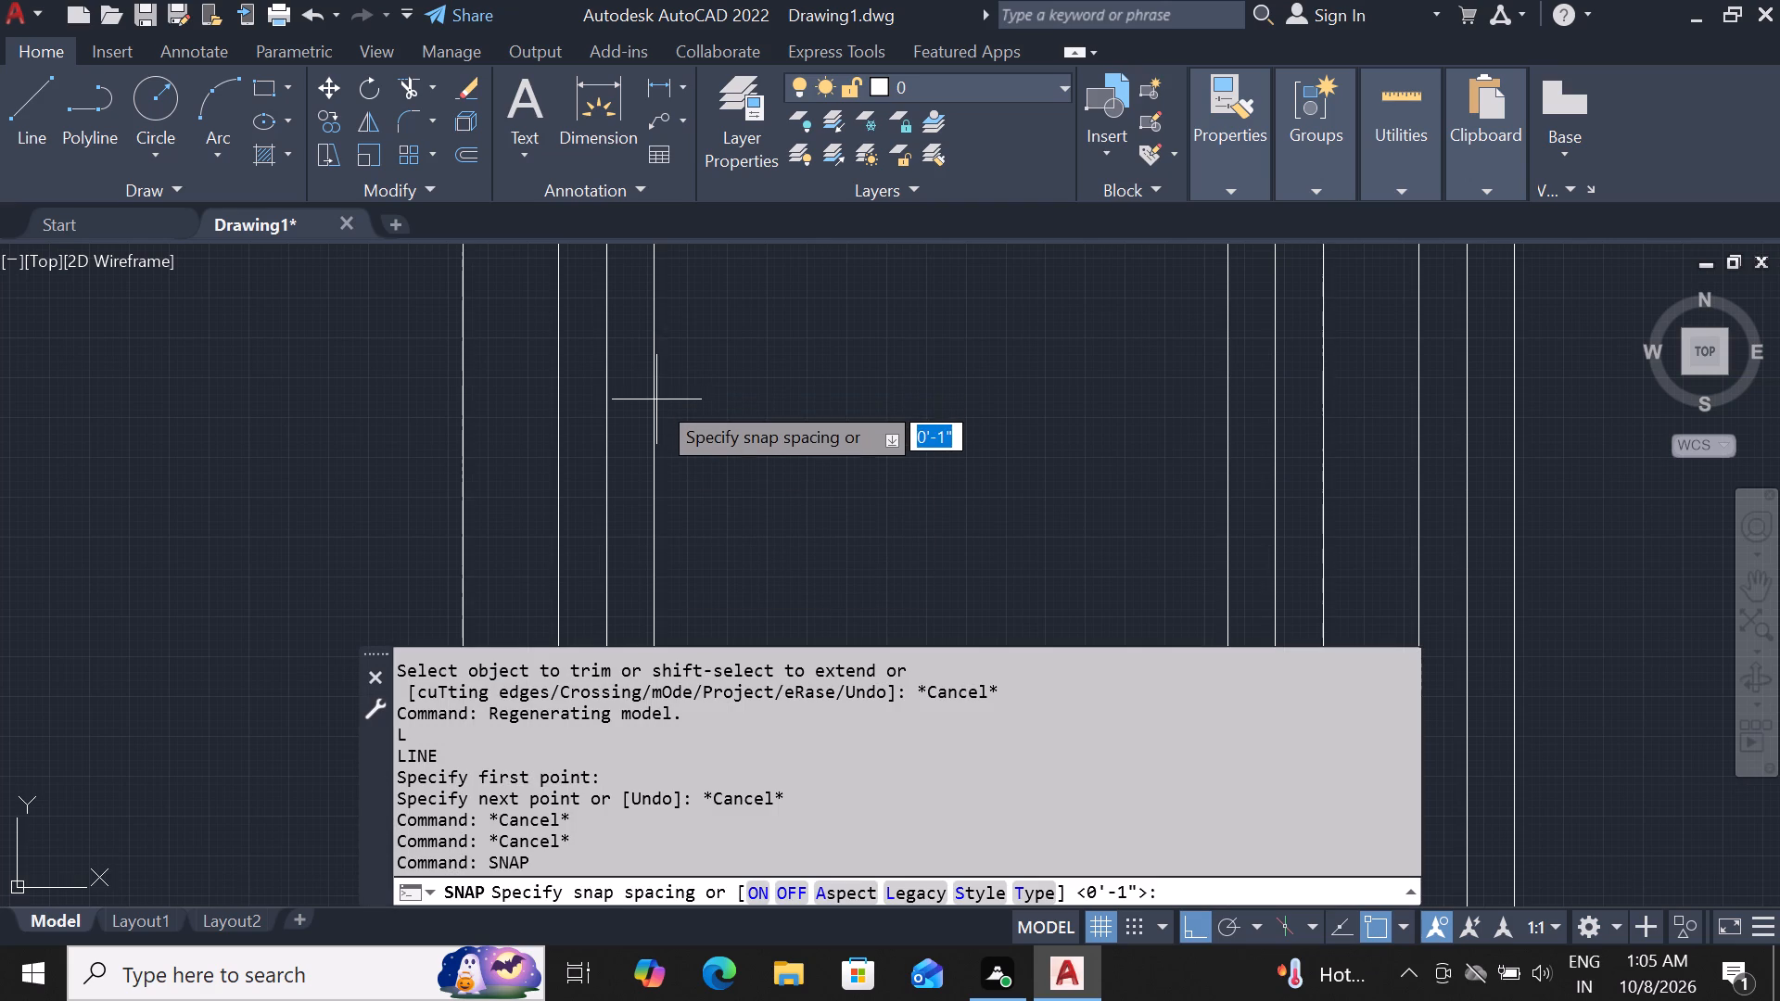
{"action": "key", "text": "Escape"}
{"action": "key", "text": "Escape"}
Enable the Insertion object snap mode in the drafting settings.
{"action": "scroll", "coordinate": [656, 399], "scroll_direction": "down", "scroll_amount": 2}
{"action": "scroll", "coordinate": [657, 333], "scroll_direction": "up", "scroll_amount": 2}
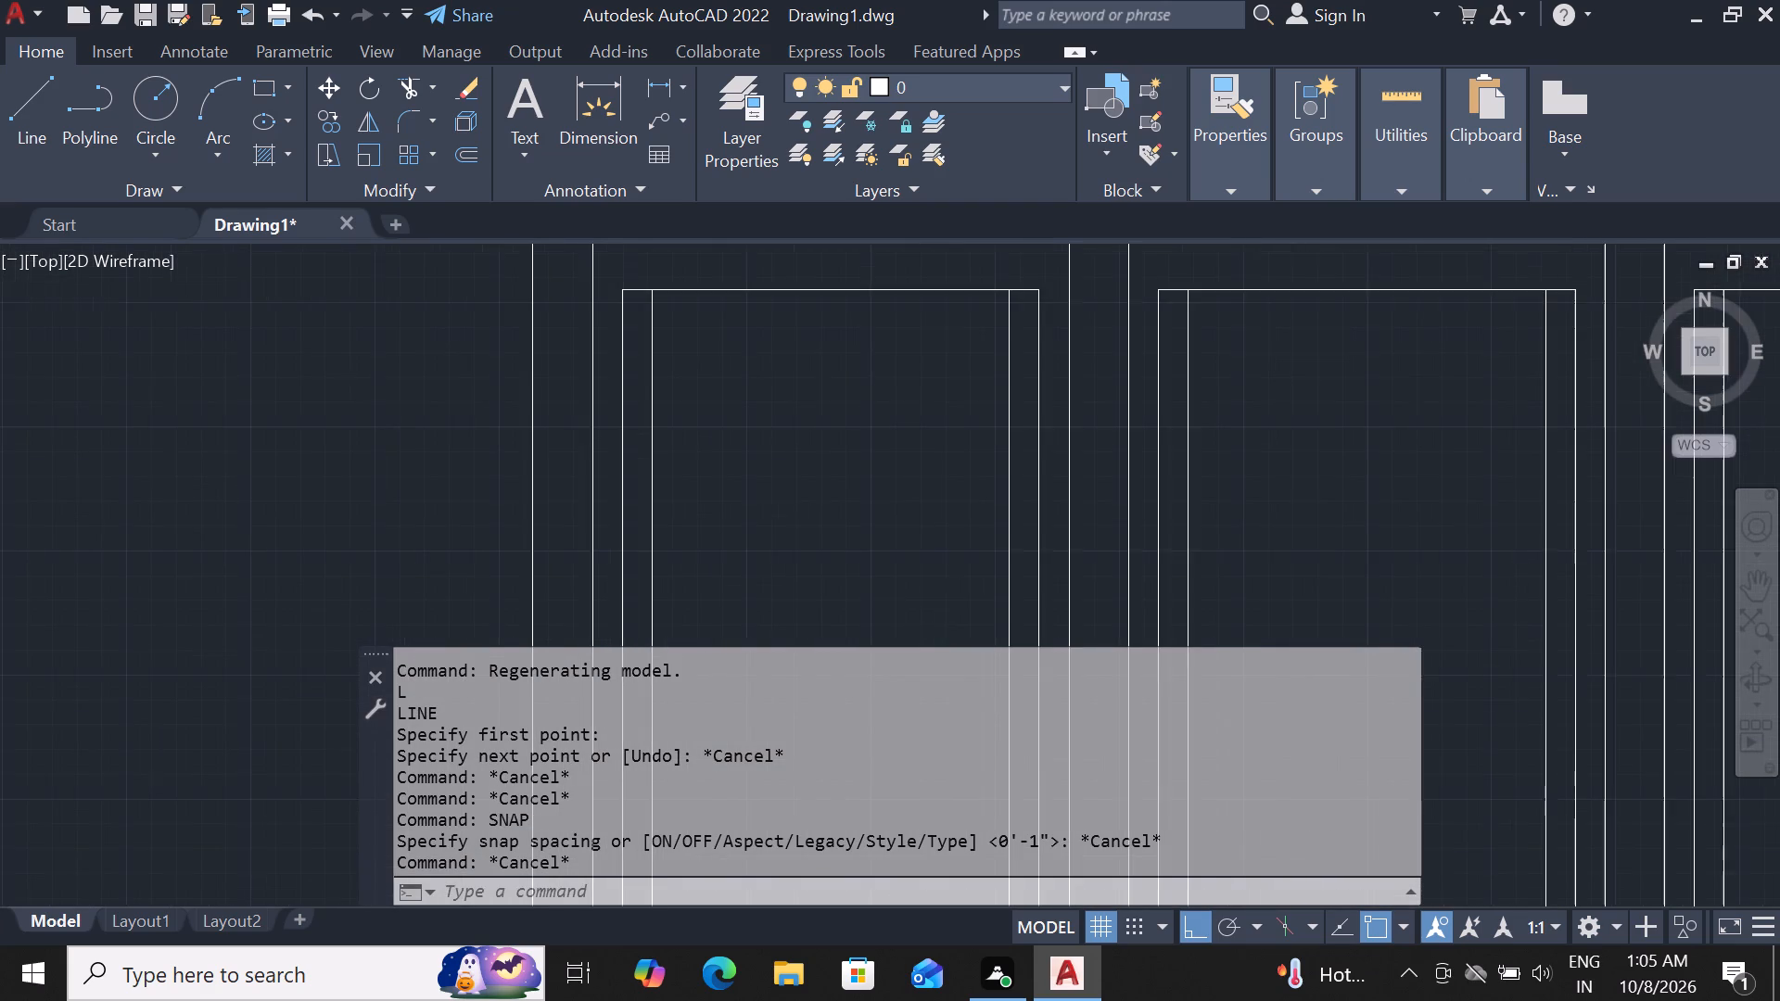
{"action": "scroll", "coordinate": [610, 349], "scroll_direction": "down", "scroll_amount": 2}
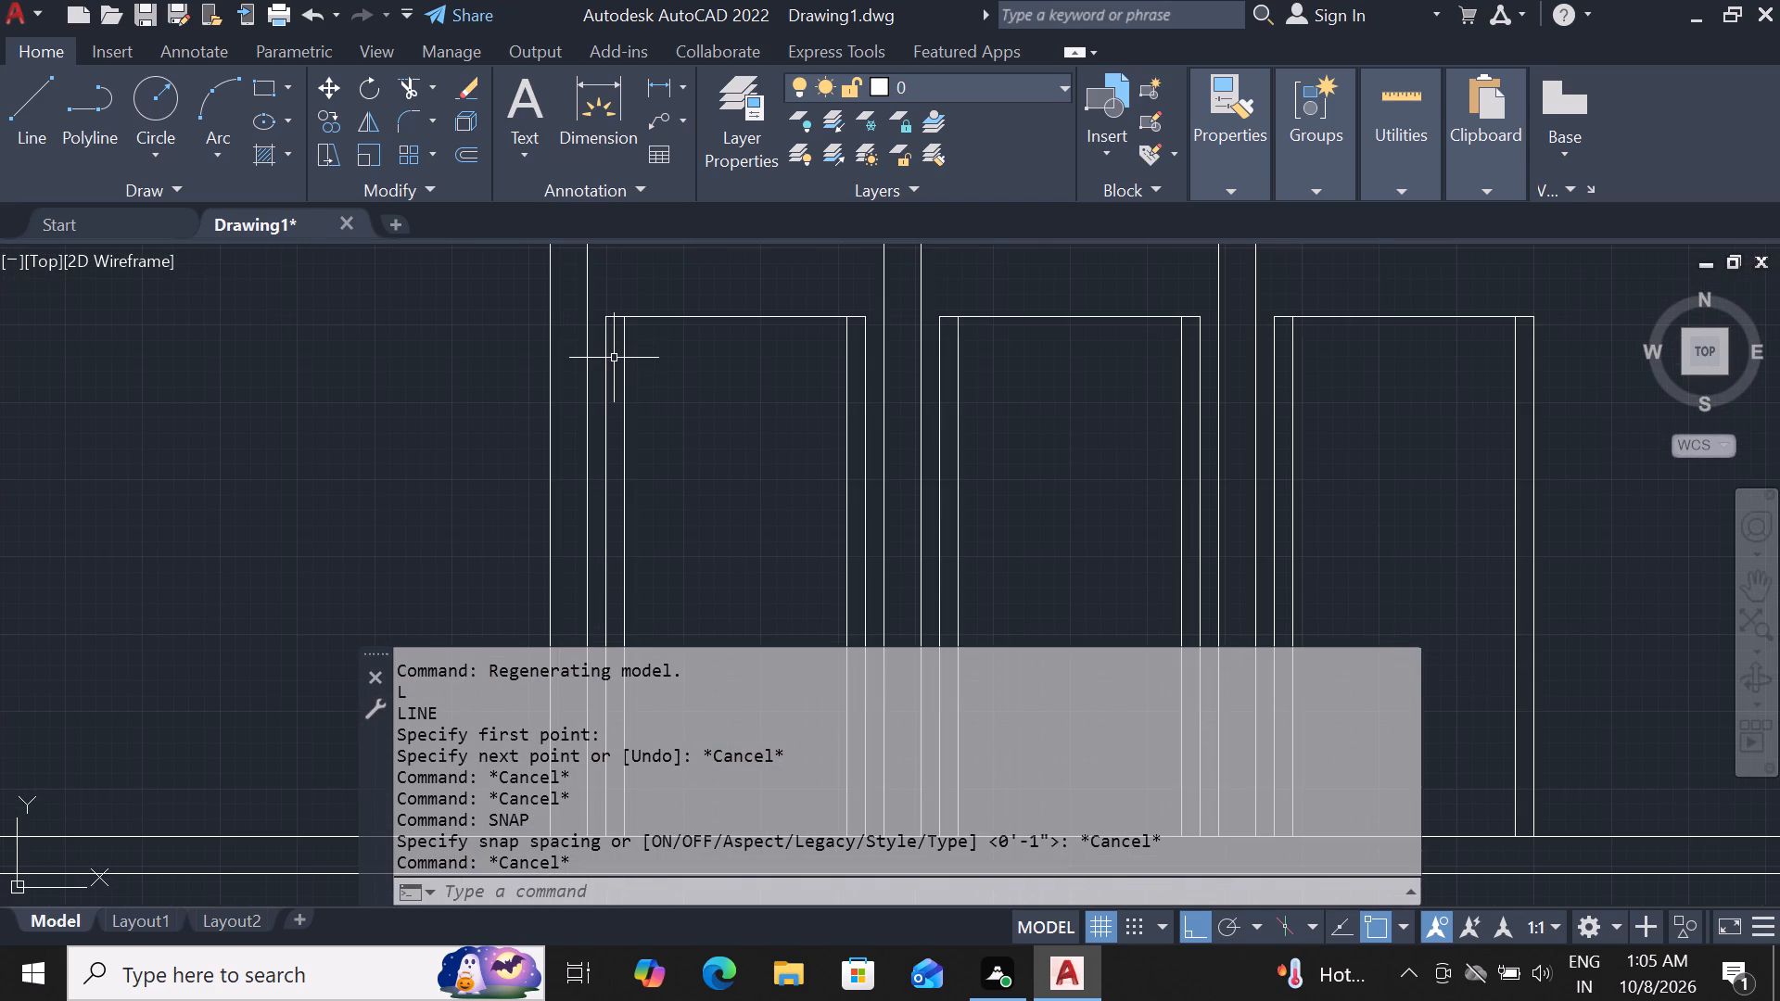
{"action": "key", "text": "o"}
{"action": "type", "text": "sna"}
{"action": "key", "text": "p"}
{"action": "key", "text": "Return"}
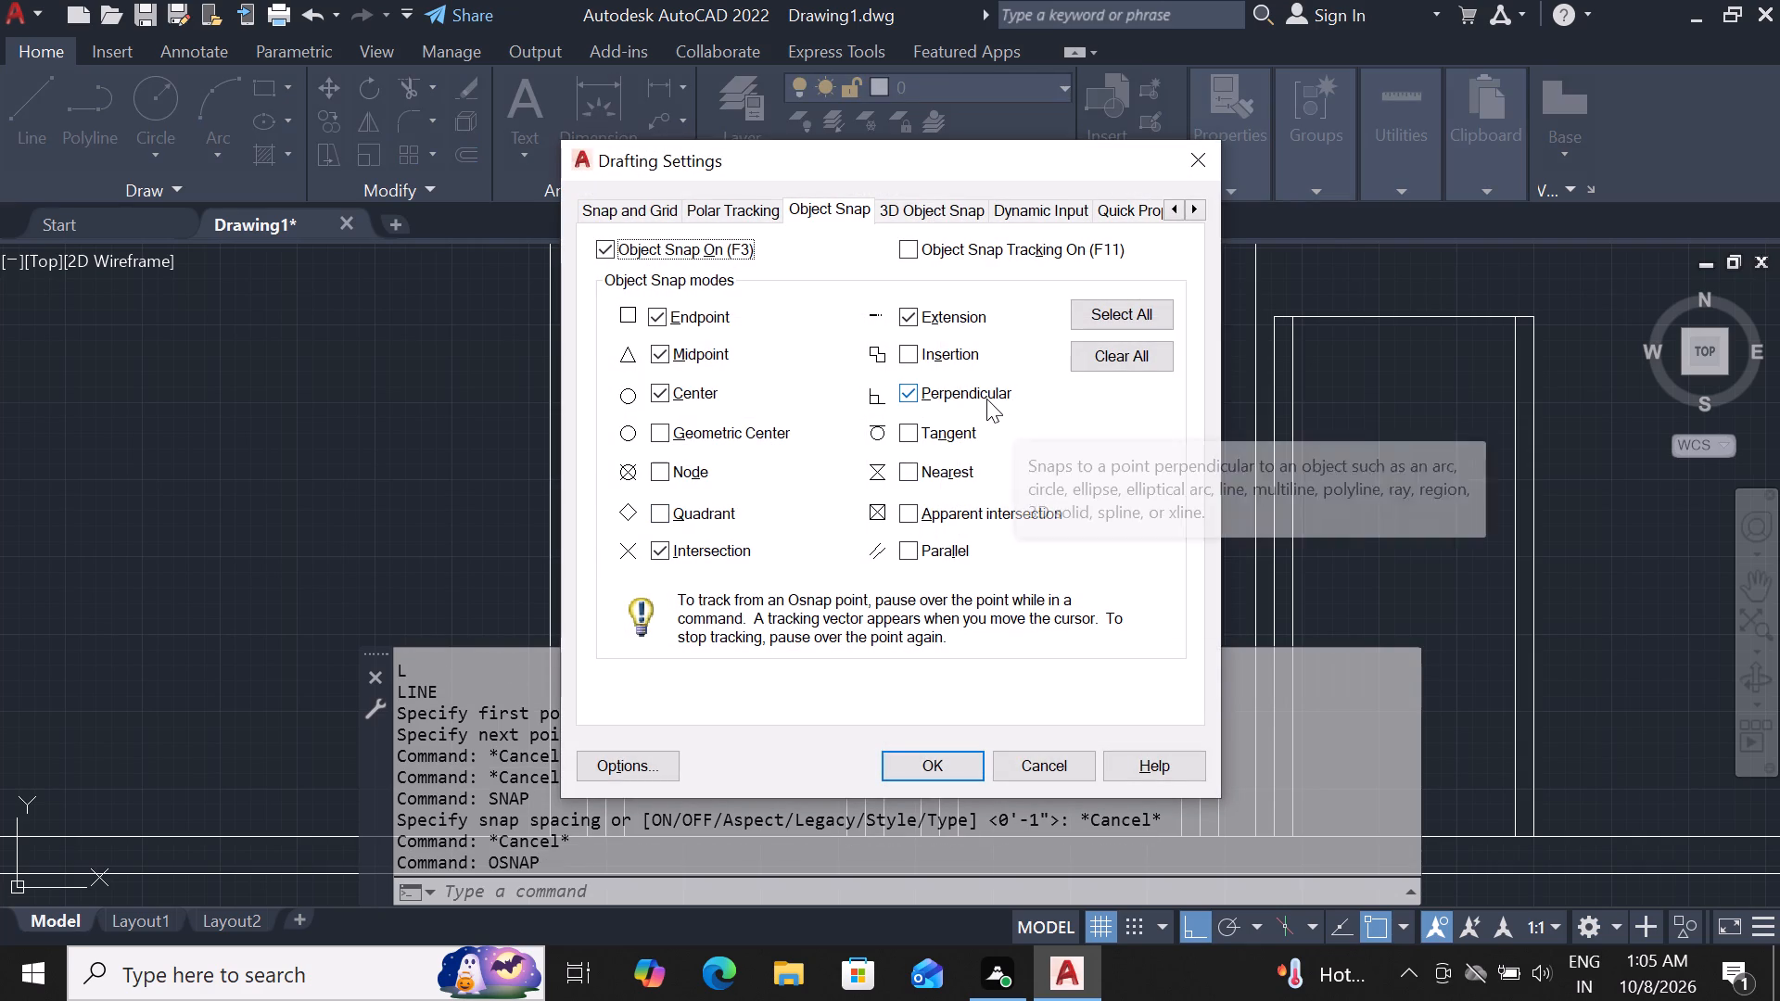
{"action": "left_click", "coordinate": [914, 357]}
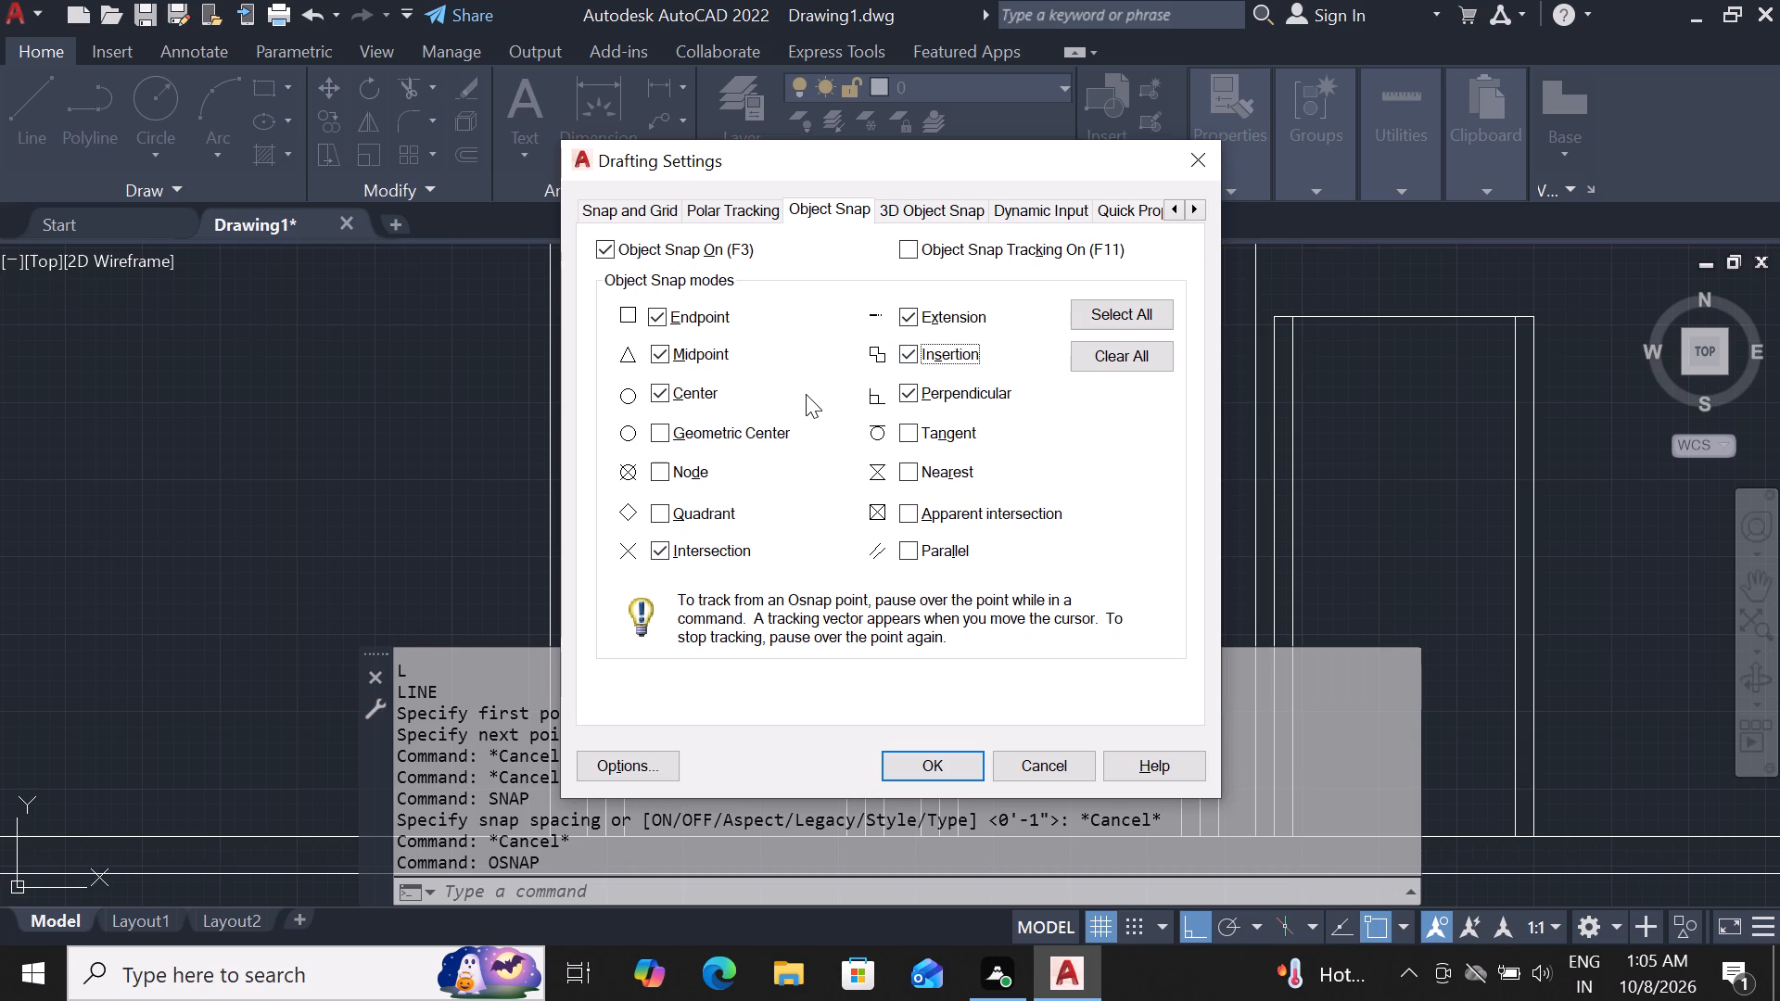
{"action": "left_click", "coordinate": [913, 773]}
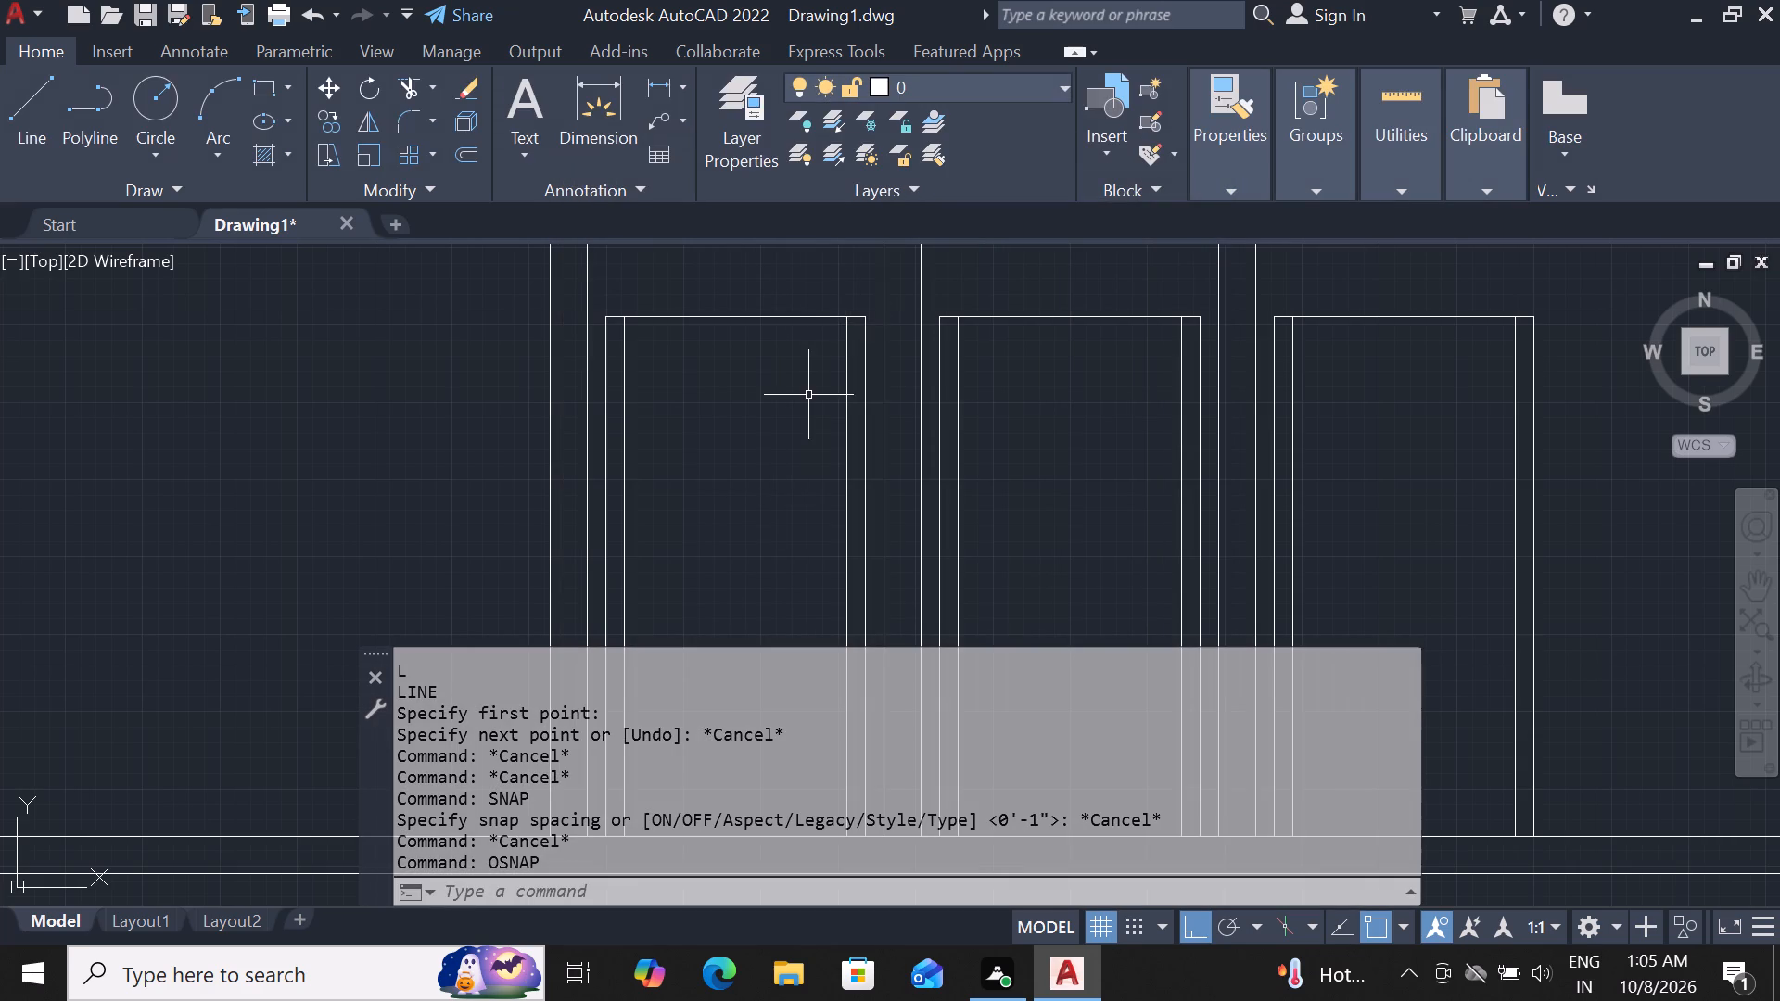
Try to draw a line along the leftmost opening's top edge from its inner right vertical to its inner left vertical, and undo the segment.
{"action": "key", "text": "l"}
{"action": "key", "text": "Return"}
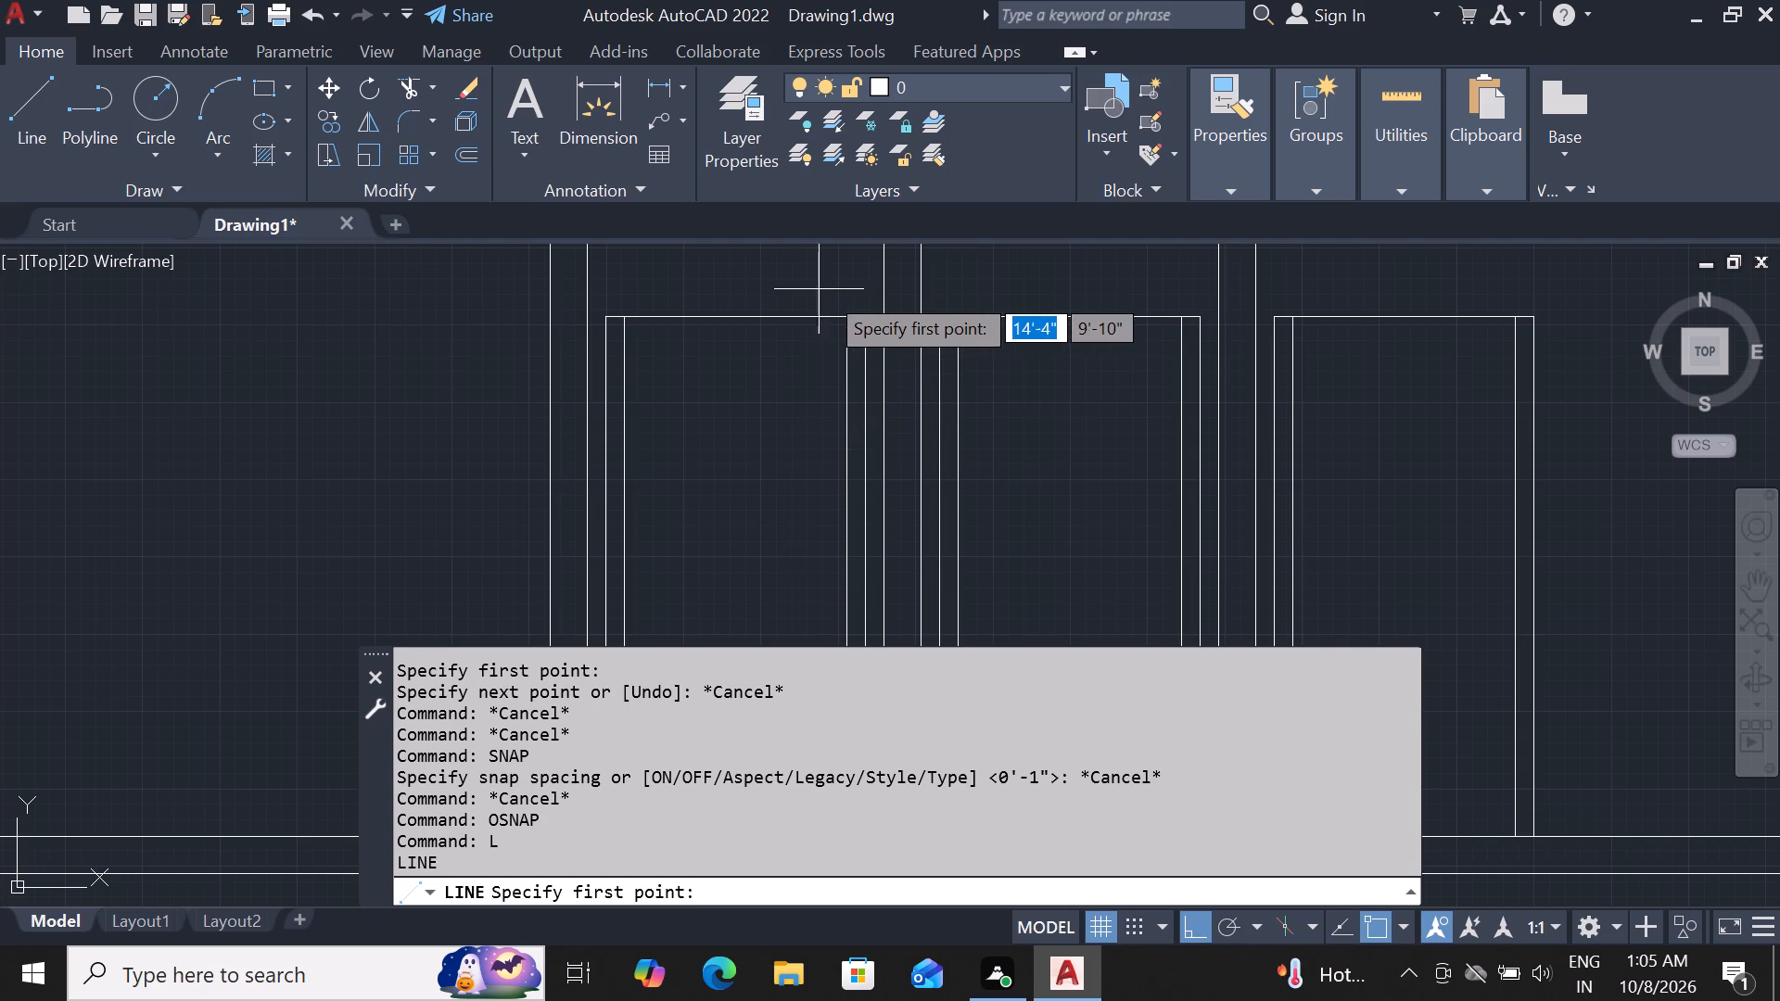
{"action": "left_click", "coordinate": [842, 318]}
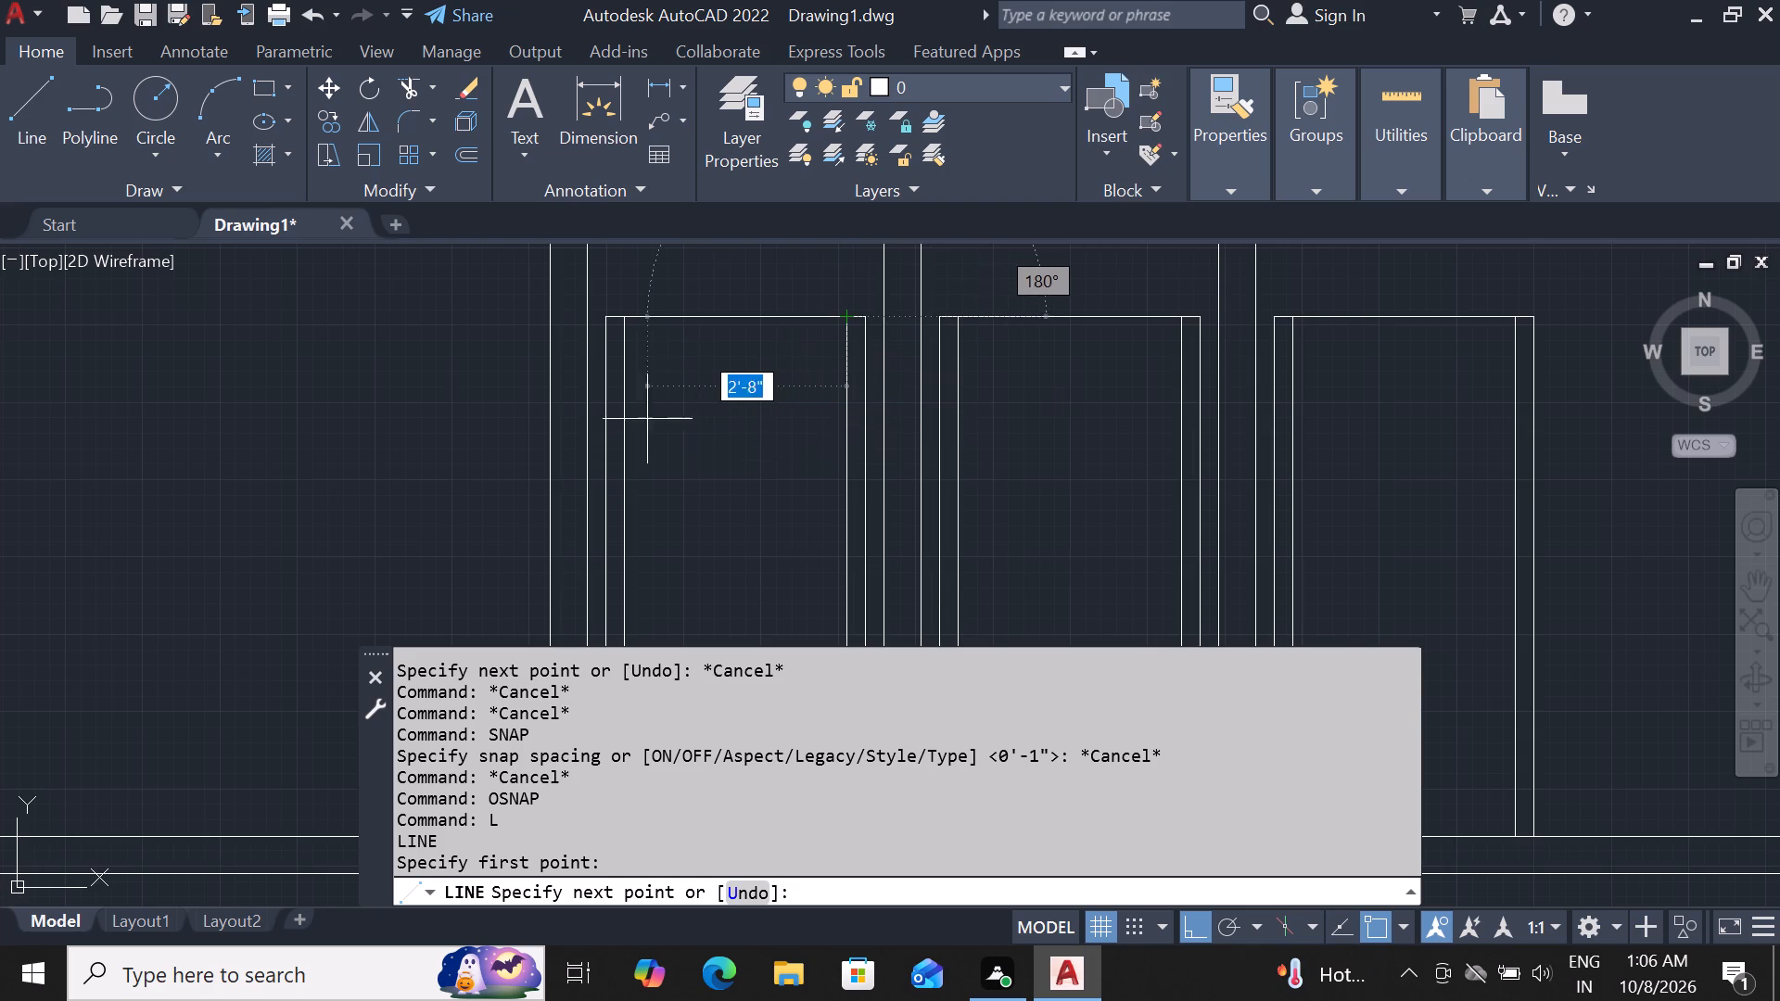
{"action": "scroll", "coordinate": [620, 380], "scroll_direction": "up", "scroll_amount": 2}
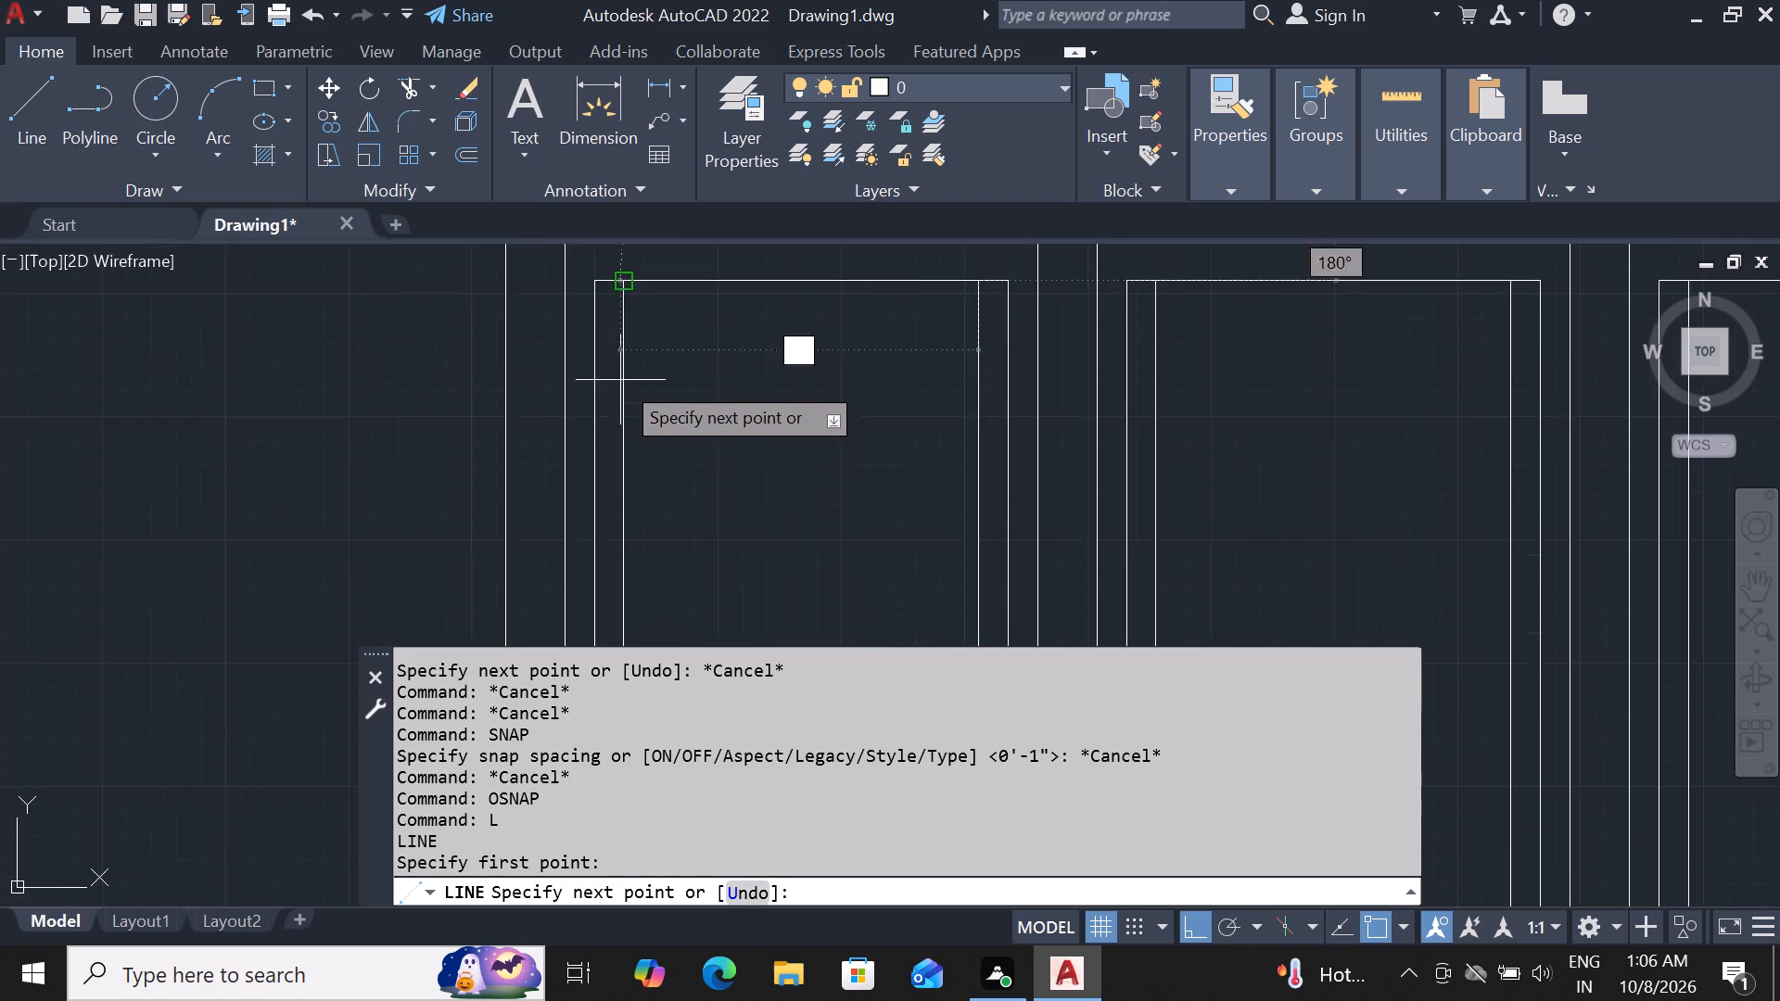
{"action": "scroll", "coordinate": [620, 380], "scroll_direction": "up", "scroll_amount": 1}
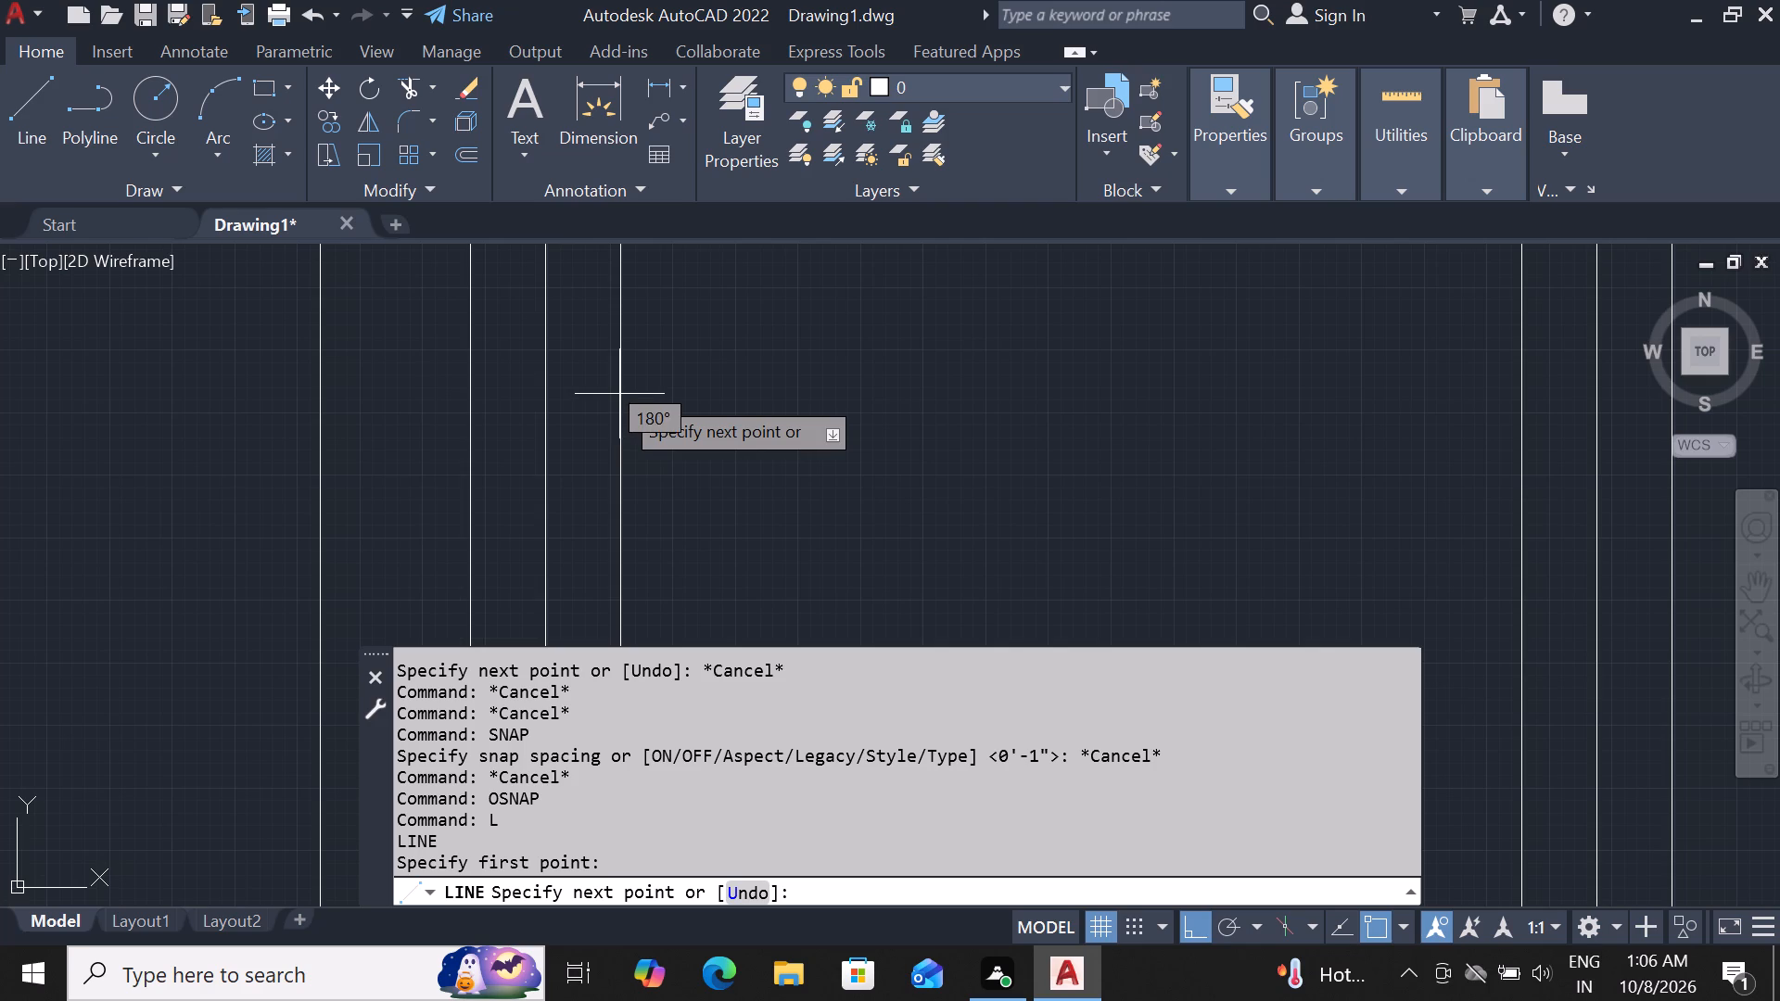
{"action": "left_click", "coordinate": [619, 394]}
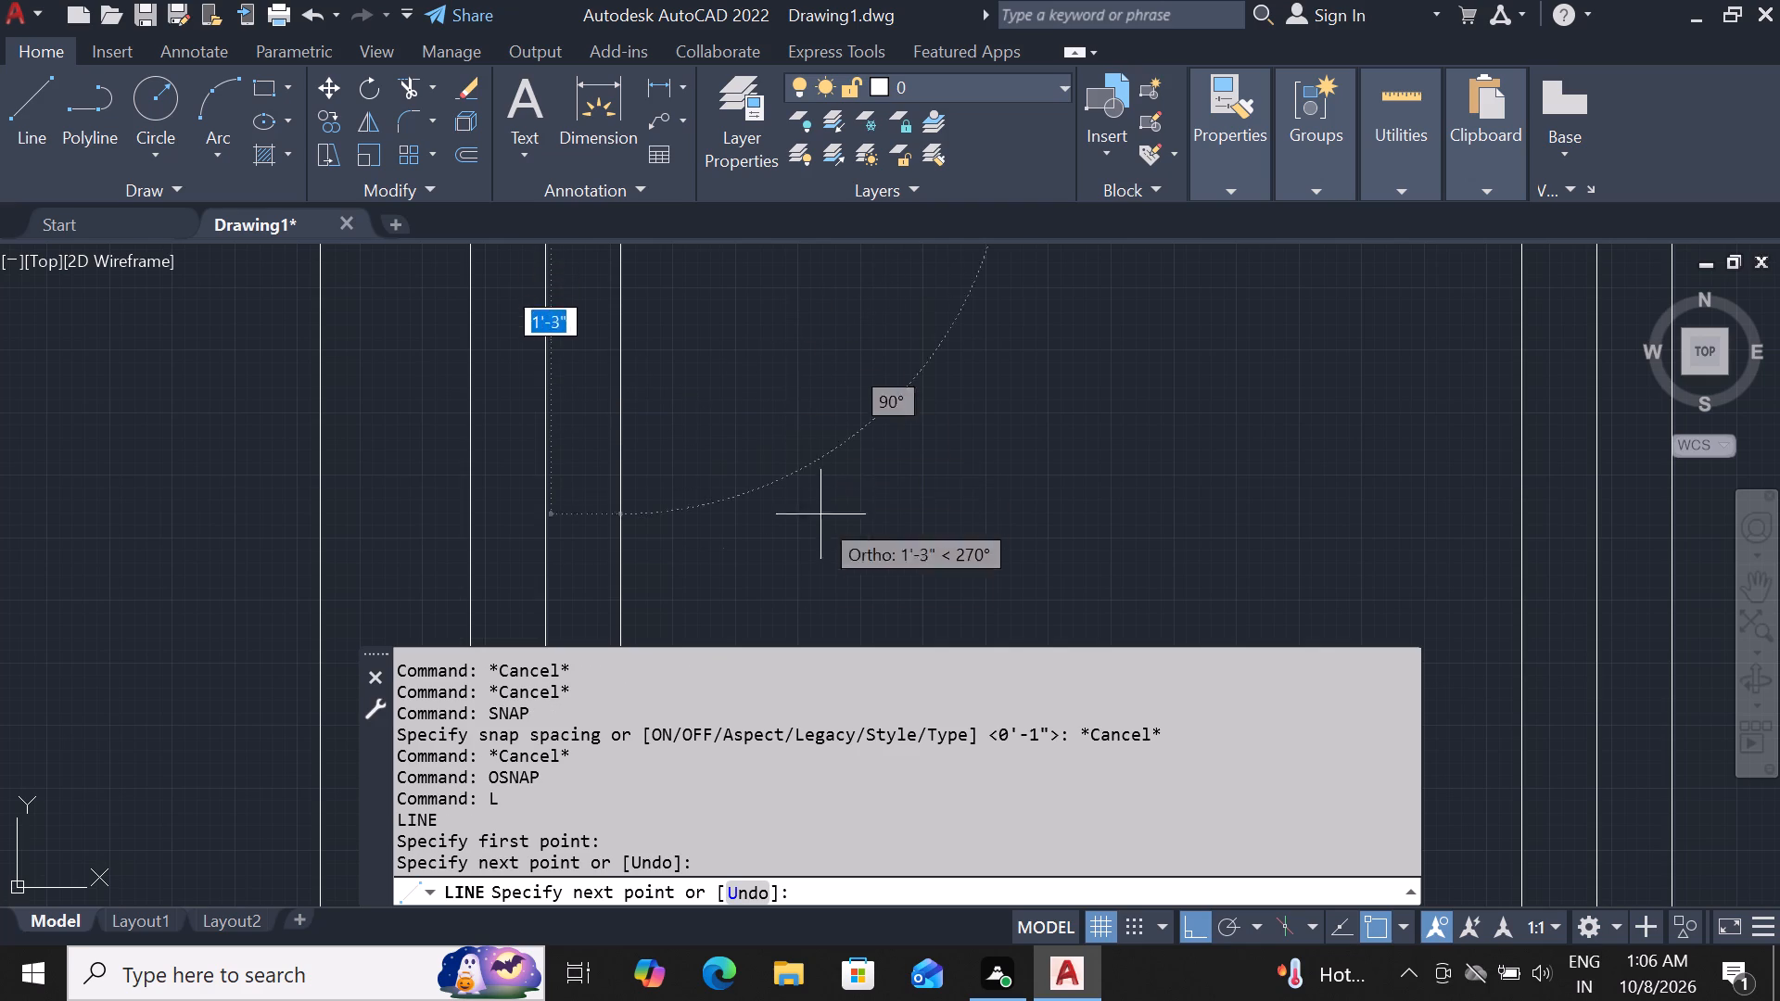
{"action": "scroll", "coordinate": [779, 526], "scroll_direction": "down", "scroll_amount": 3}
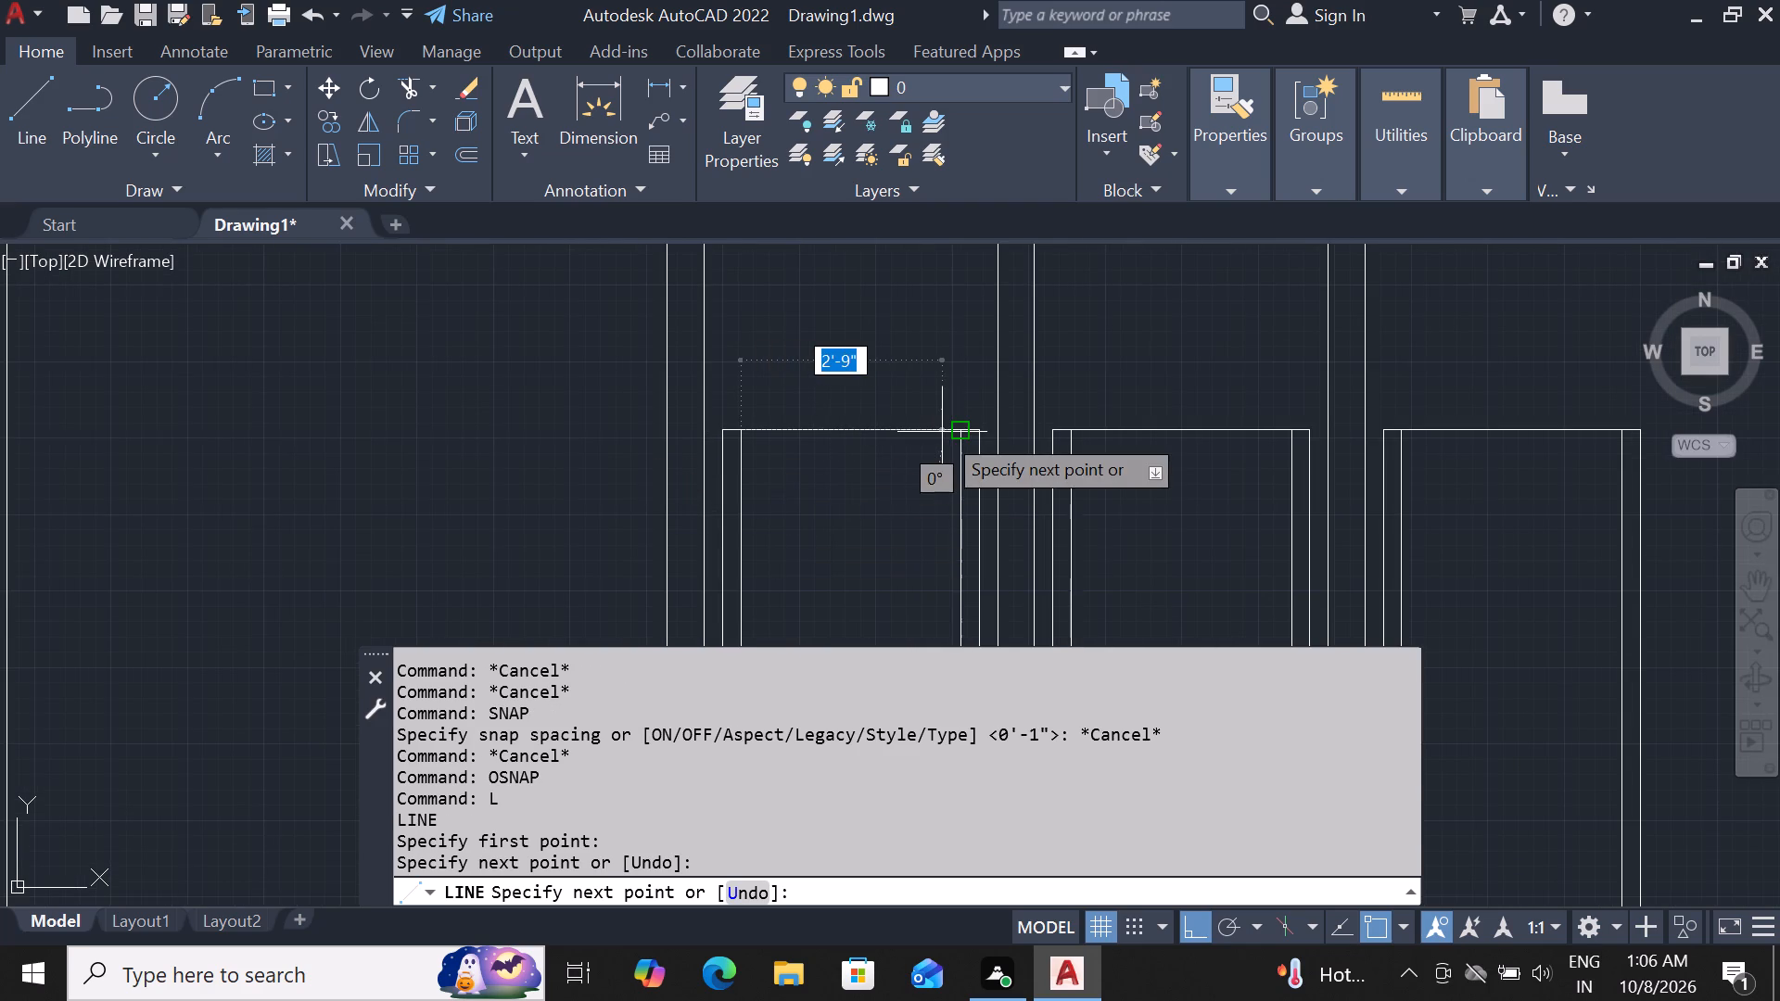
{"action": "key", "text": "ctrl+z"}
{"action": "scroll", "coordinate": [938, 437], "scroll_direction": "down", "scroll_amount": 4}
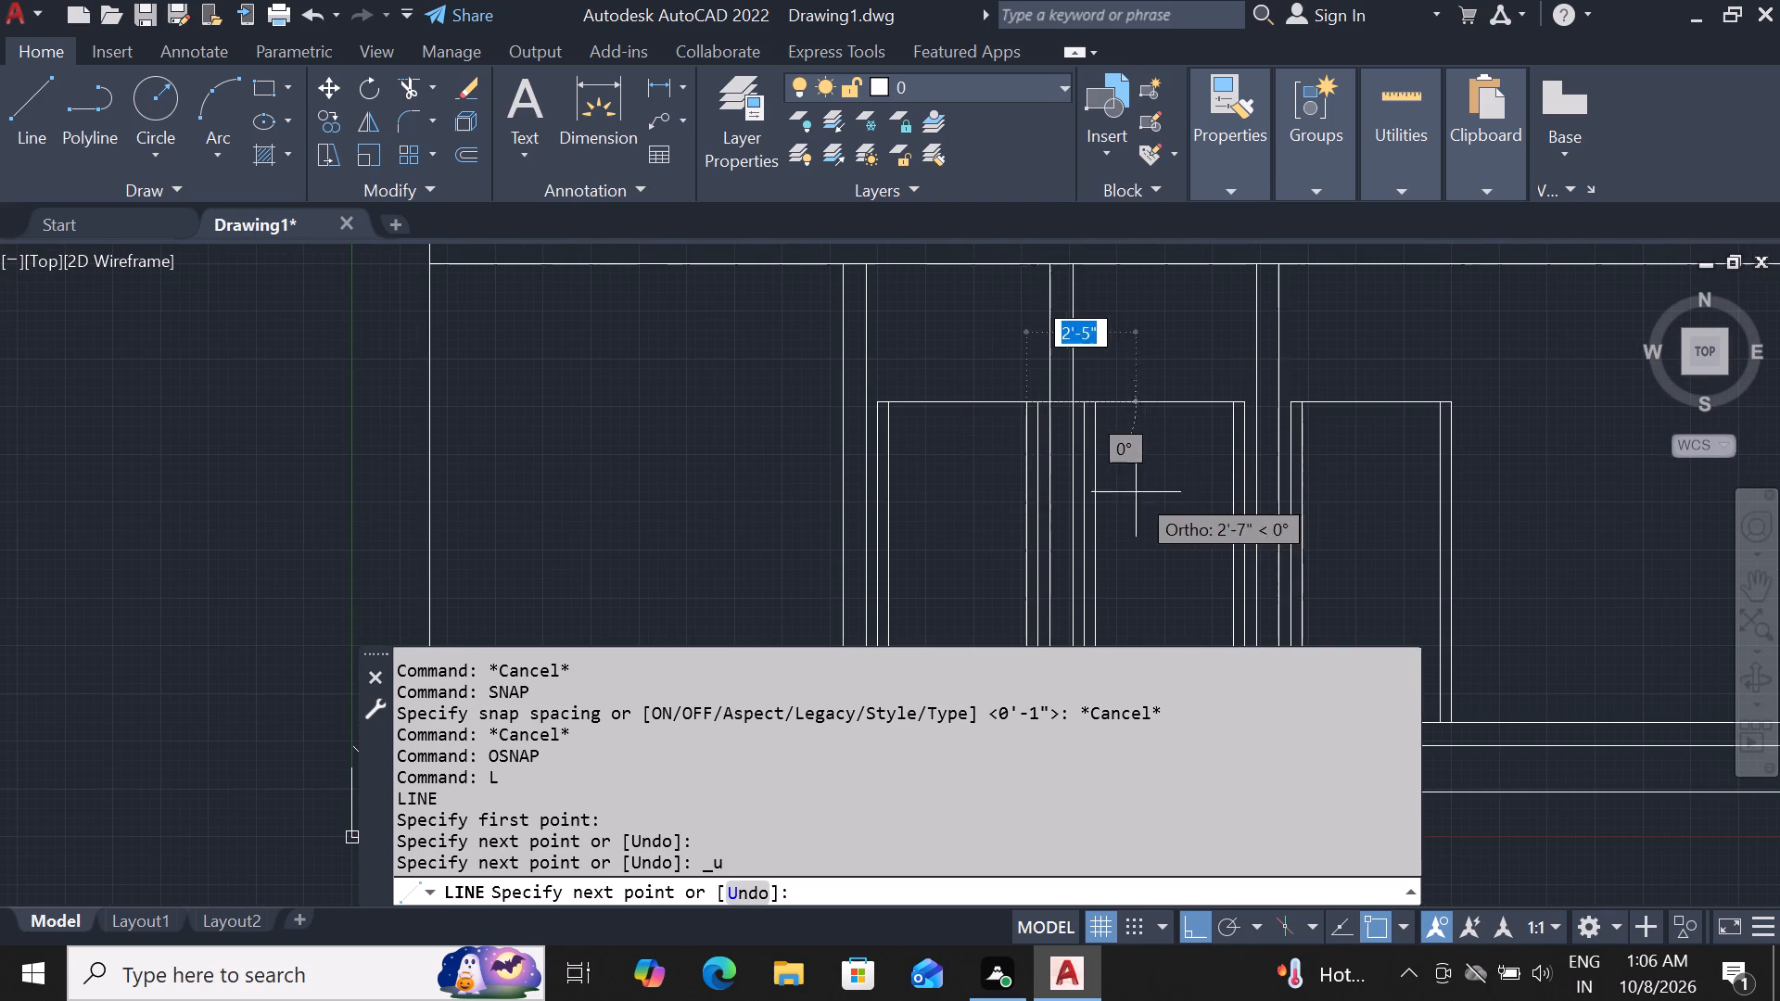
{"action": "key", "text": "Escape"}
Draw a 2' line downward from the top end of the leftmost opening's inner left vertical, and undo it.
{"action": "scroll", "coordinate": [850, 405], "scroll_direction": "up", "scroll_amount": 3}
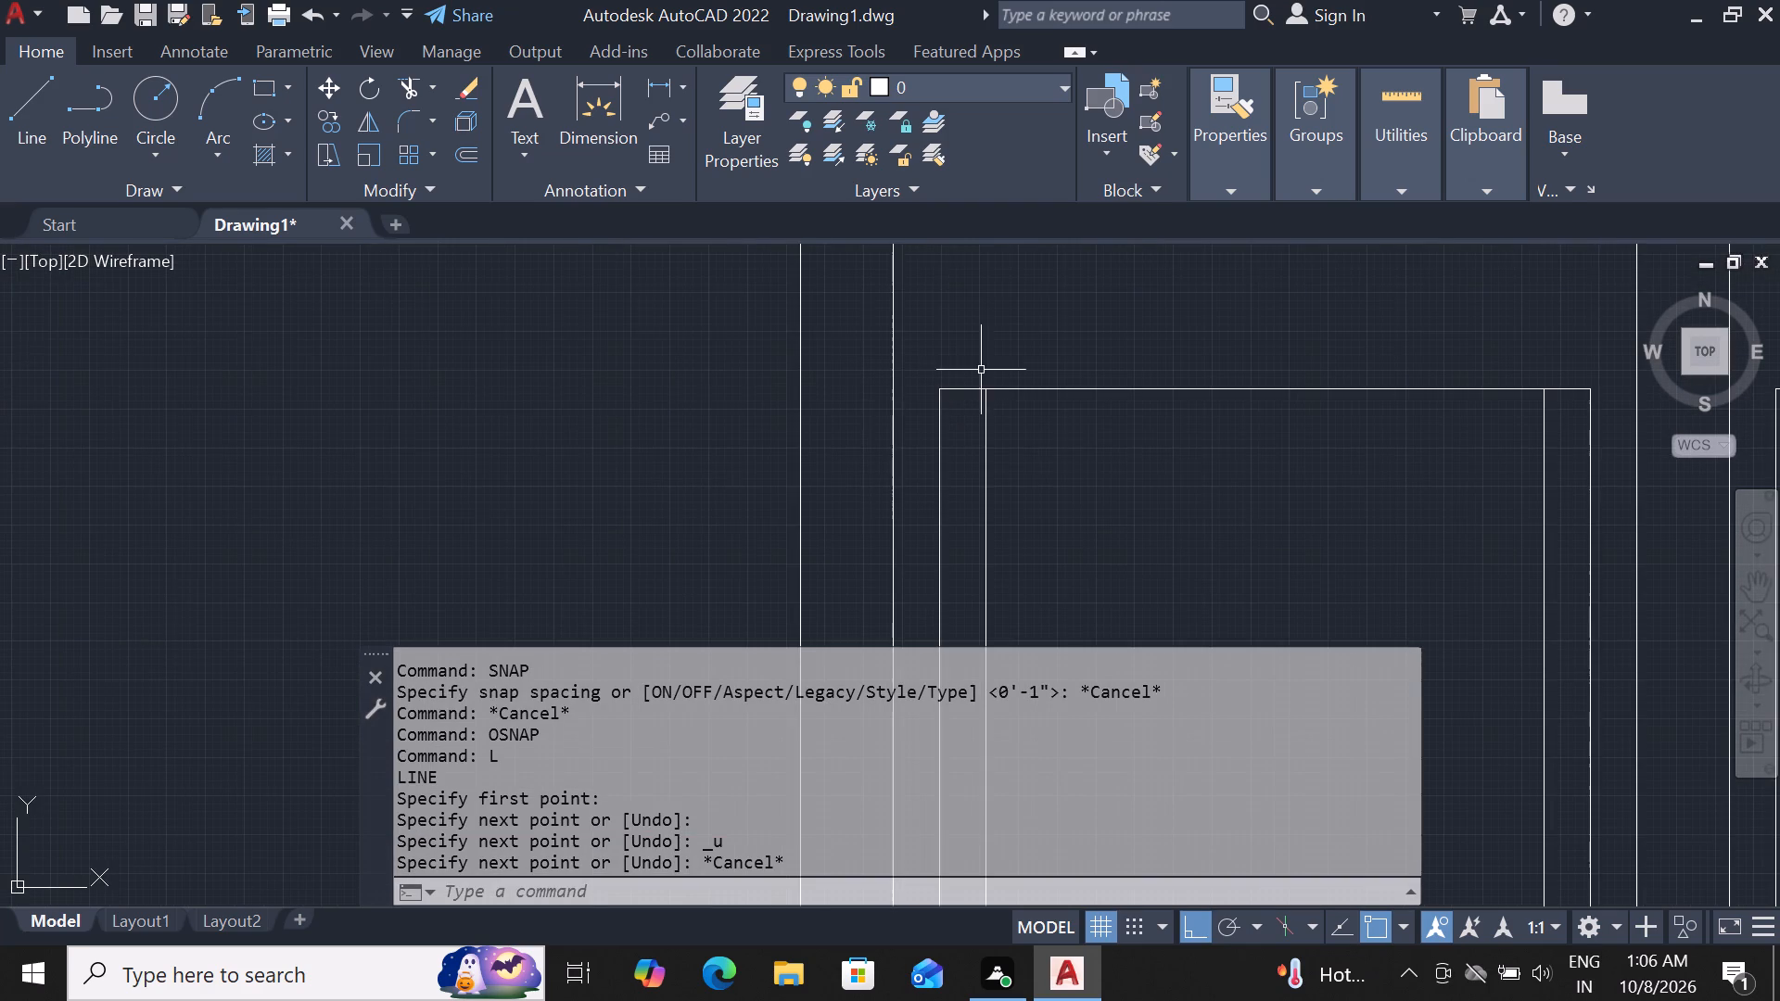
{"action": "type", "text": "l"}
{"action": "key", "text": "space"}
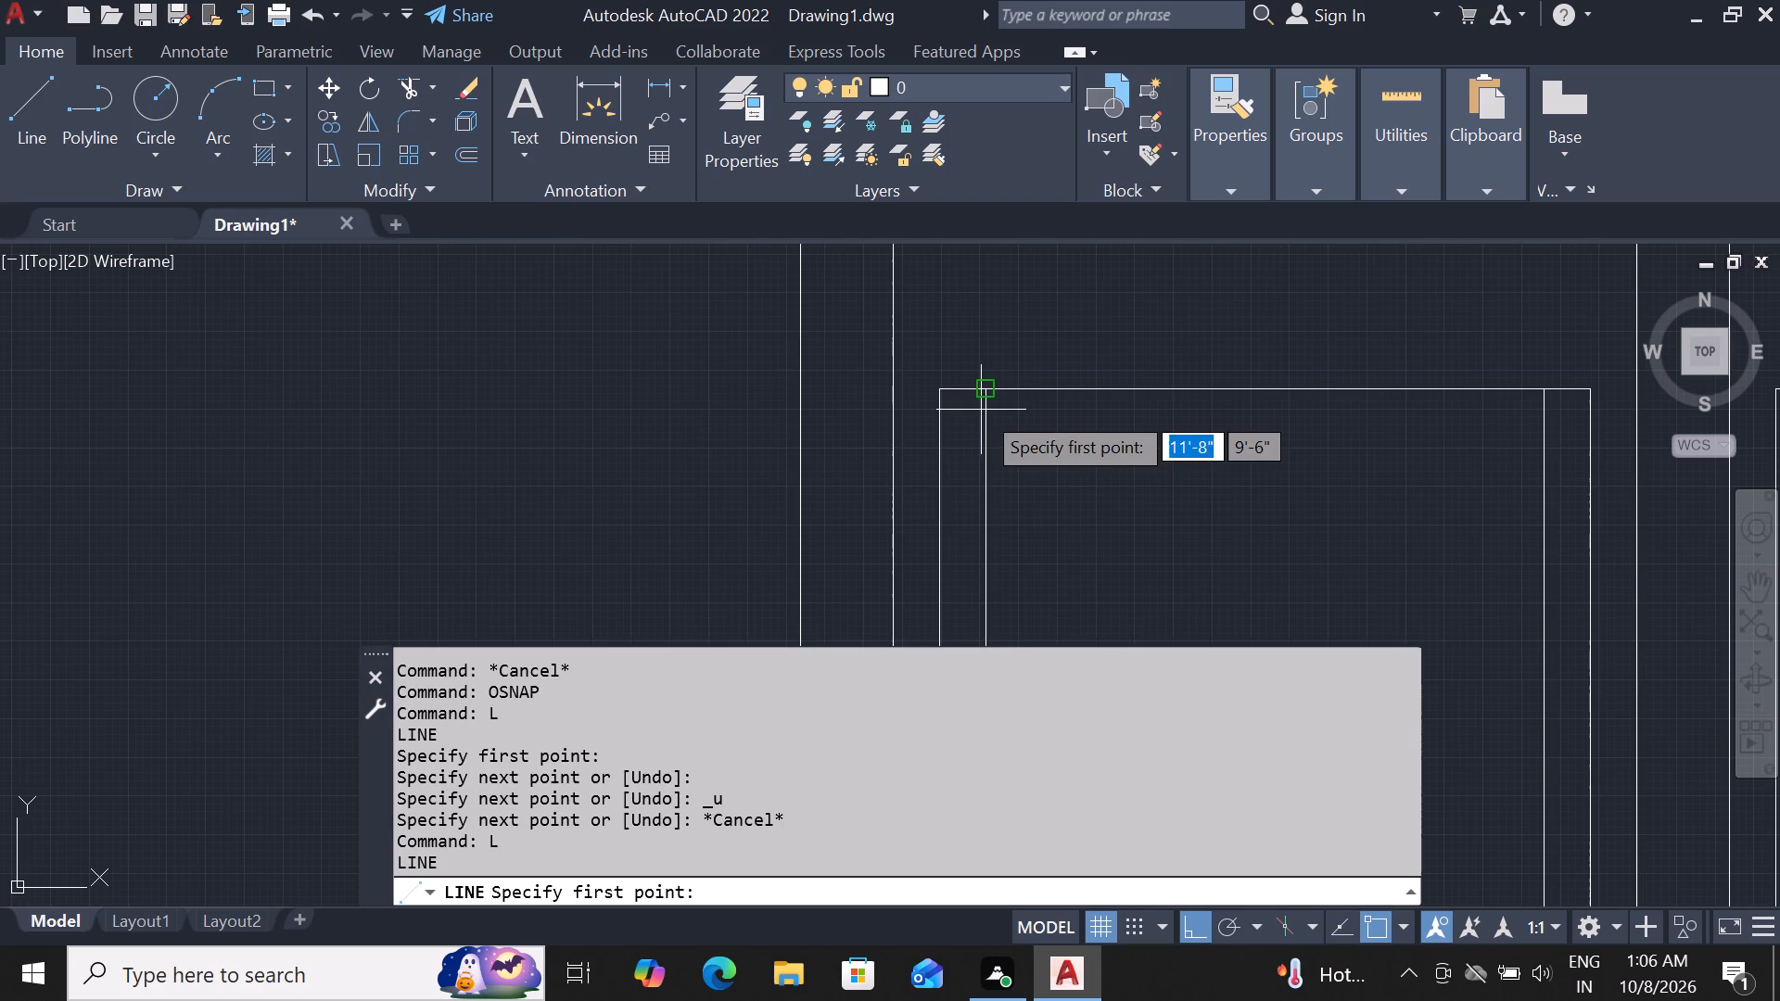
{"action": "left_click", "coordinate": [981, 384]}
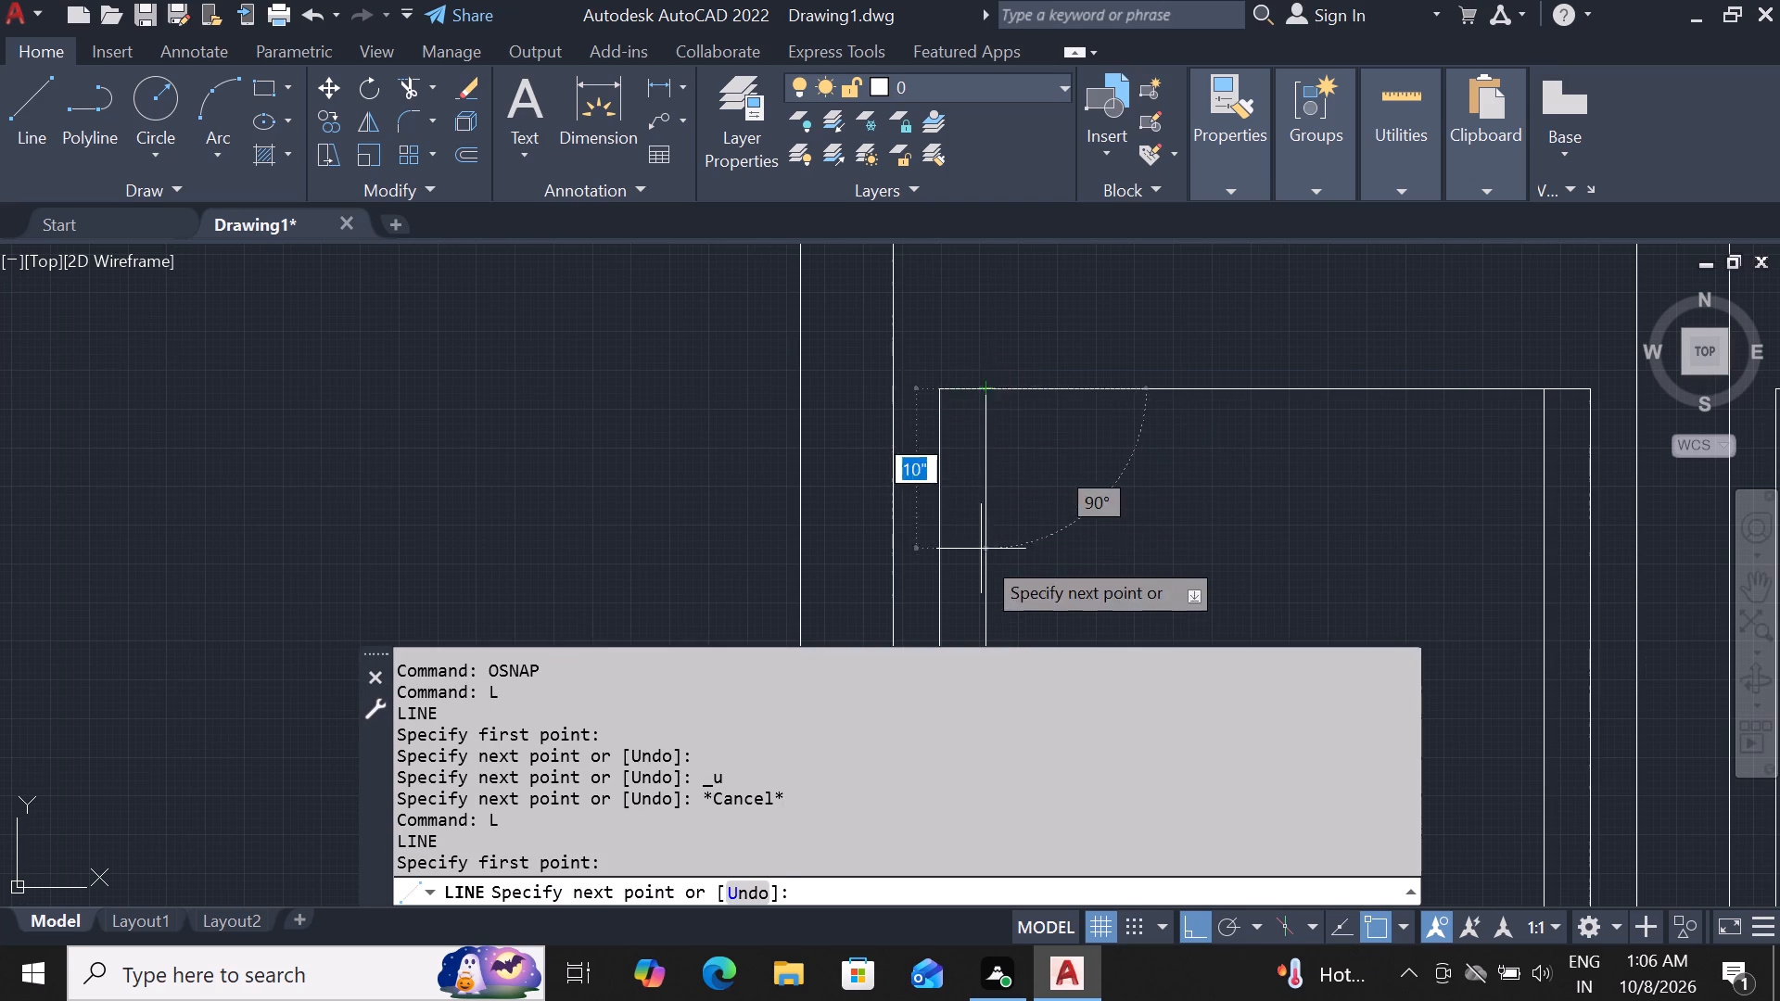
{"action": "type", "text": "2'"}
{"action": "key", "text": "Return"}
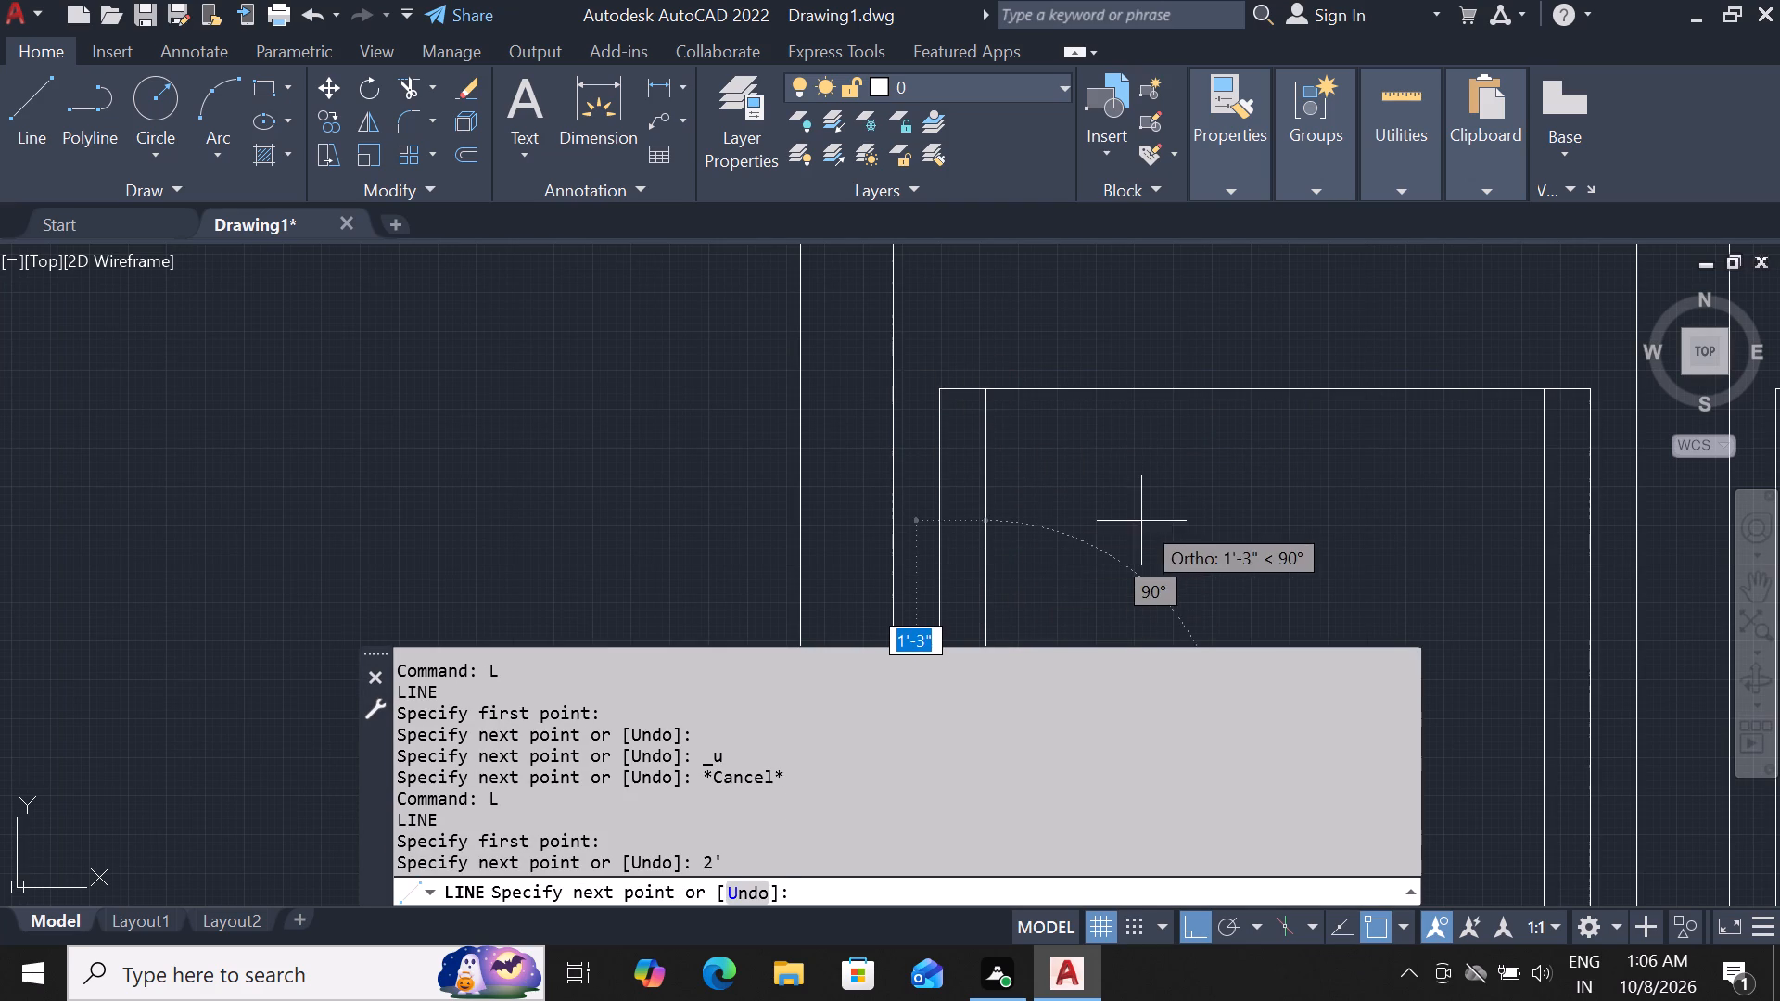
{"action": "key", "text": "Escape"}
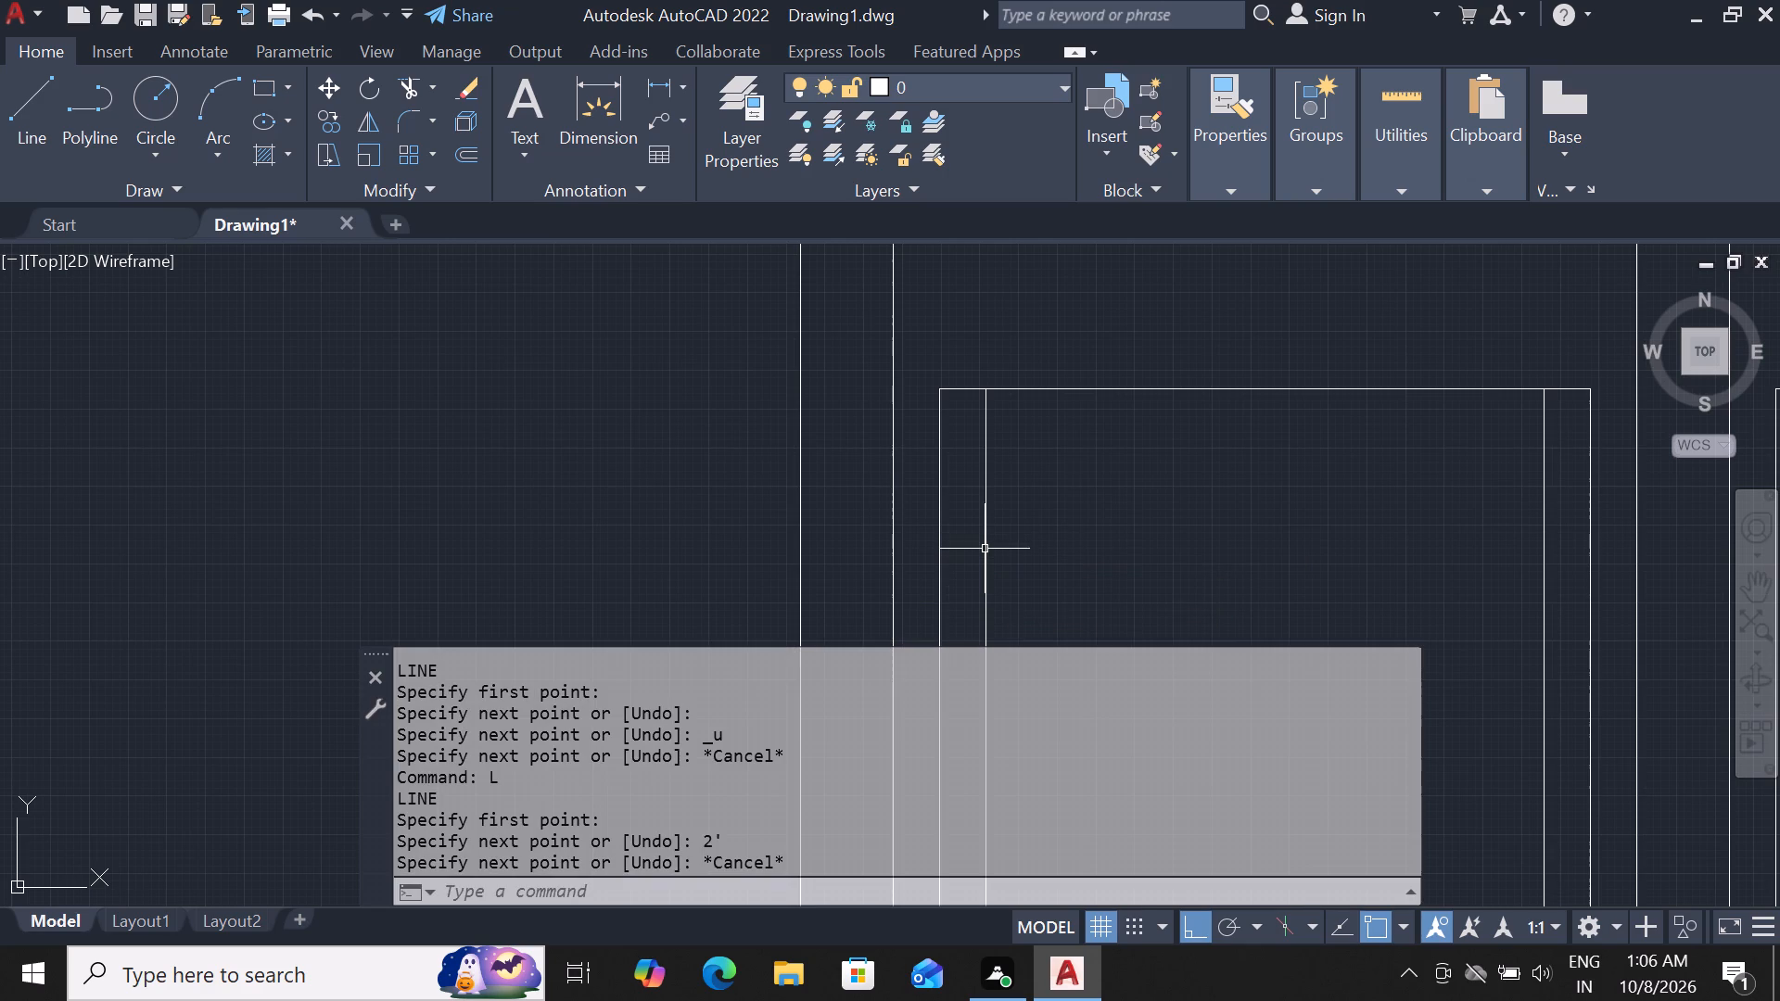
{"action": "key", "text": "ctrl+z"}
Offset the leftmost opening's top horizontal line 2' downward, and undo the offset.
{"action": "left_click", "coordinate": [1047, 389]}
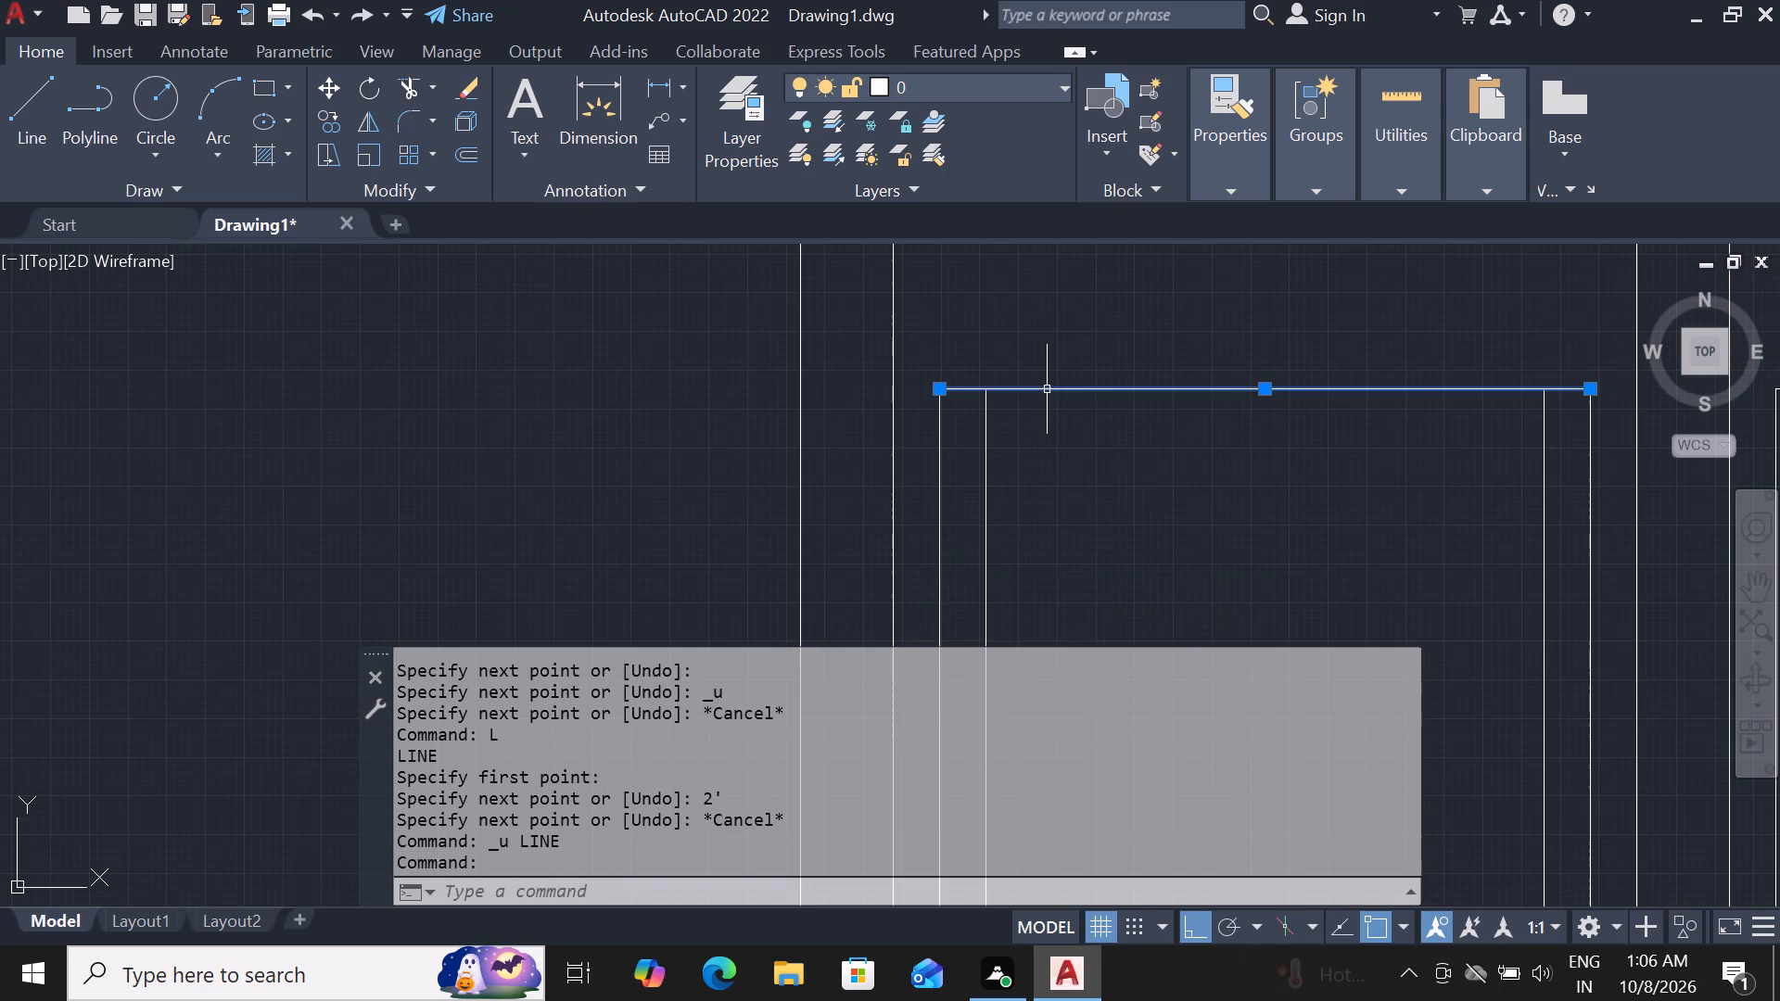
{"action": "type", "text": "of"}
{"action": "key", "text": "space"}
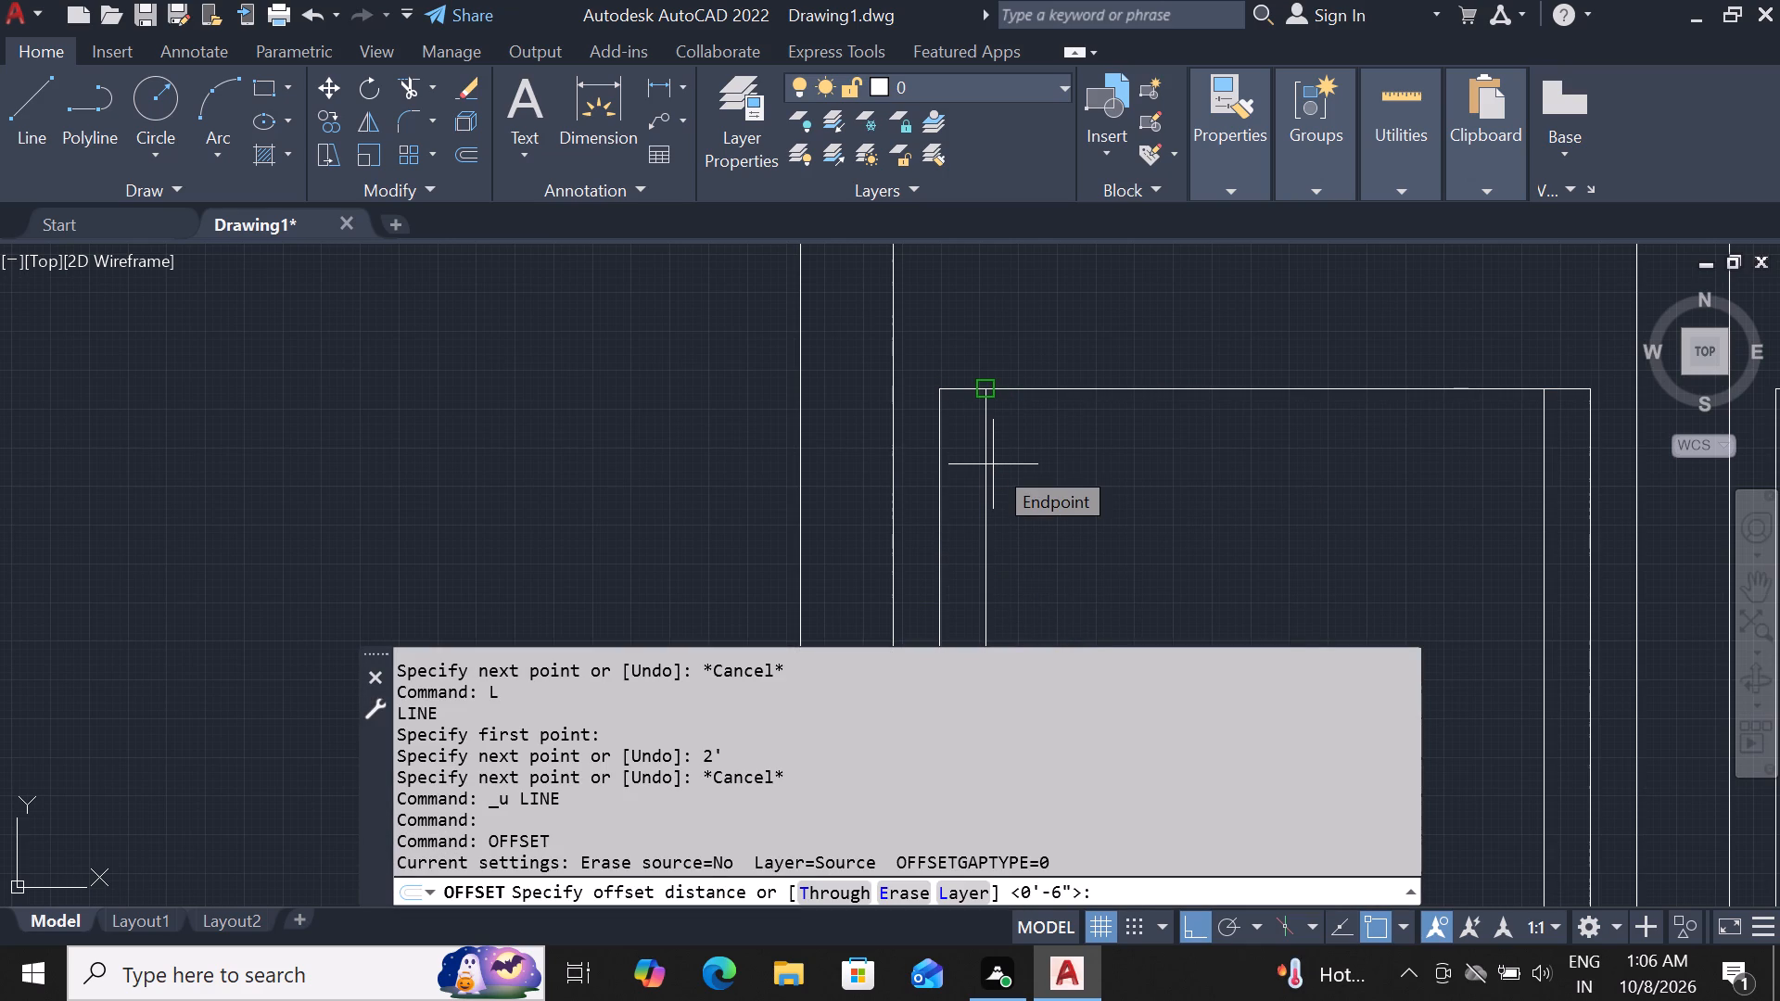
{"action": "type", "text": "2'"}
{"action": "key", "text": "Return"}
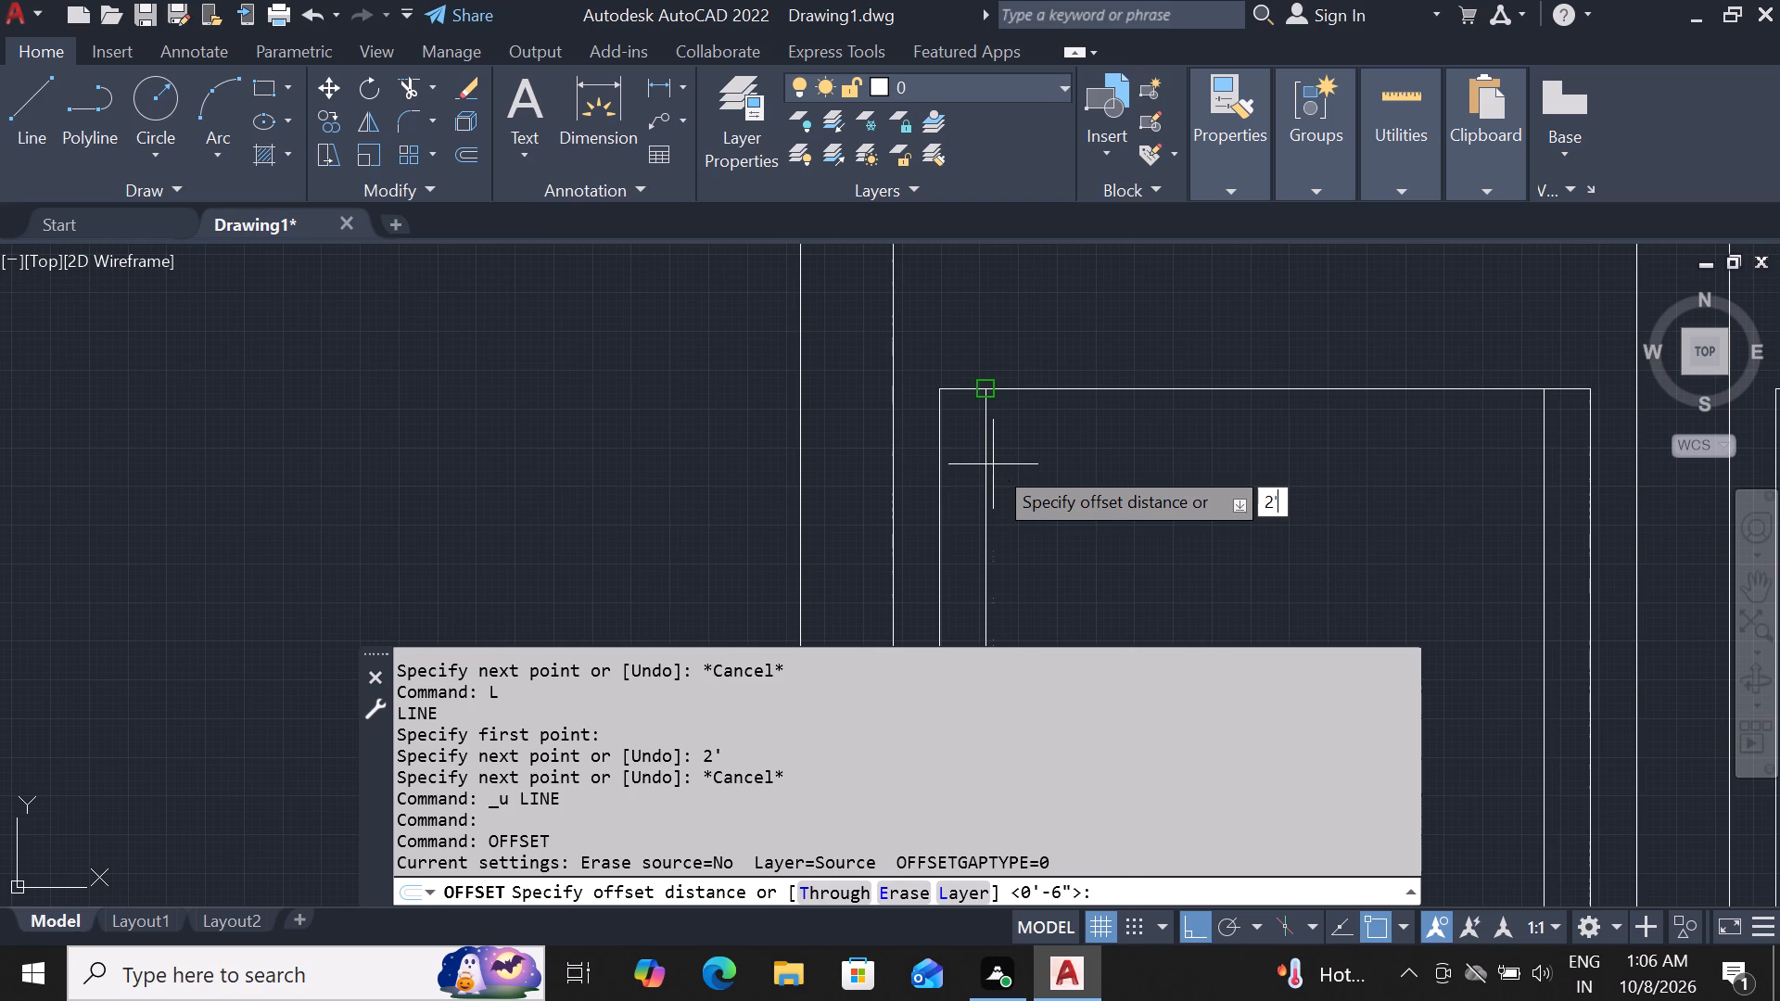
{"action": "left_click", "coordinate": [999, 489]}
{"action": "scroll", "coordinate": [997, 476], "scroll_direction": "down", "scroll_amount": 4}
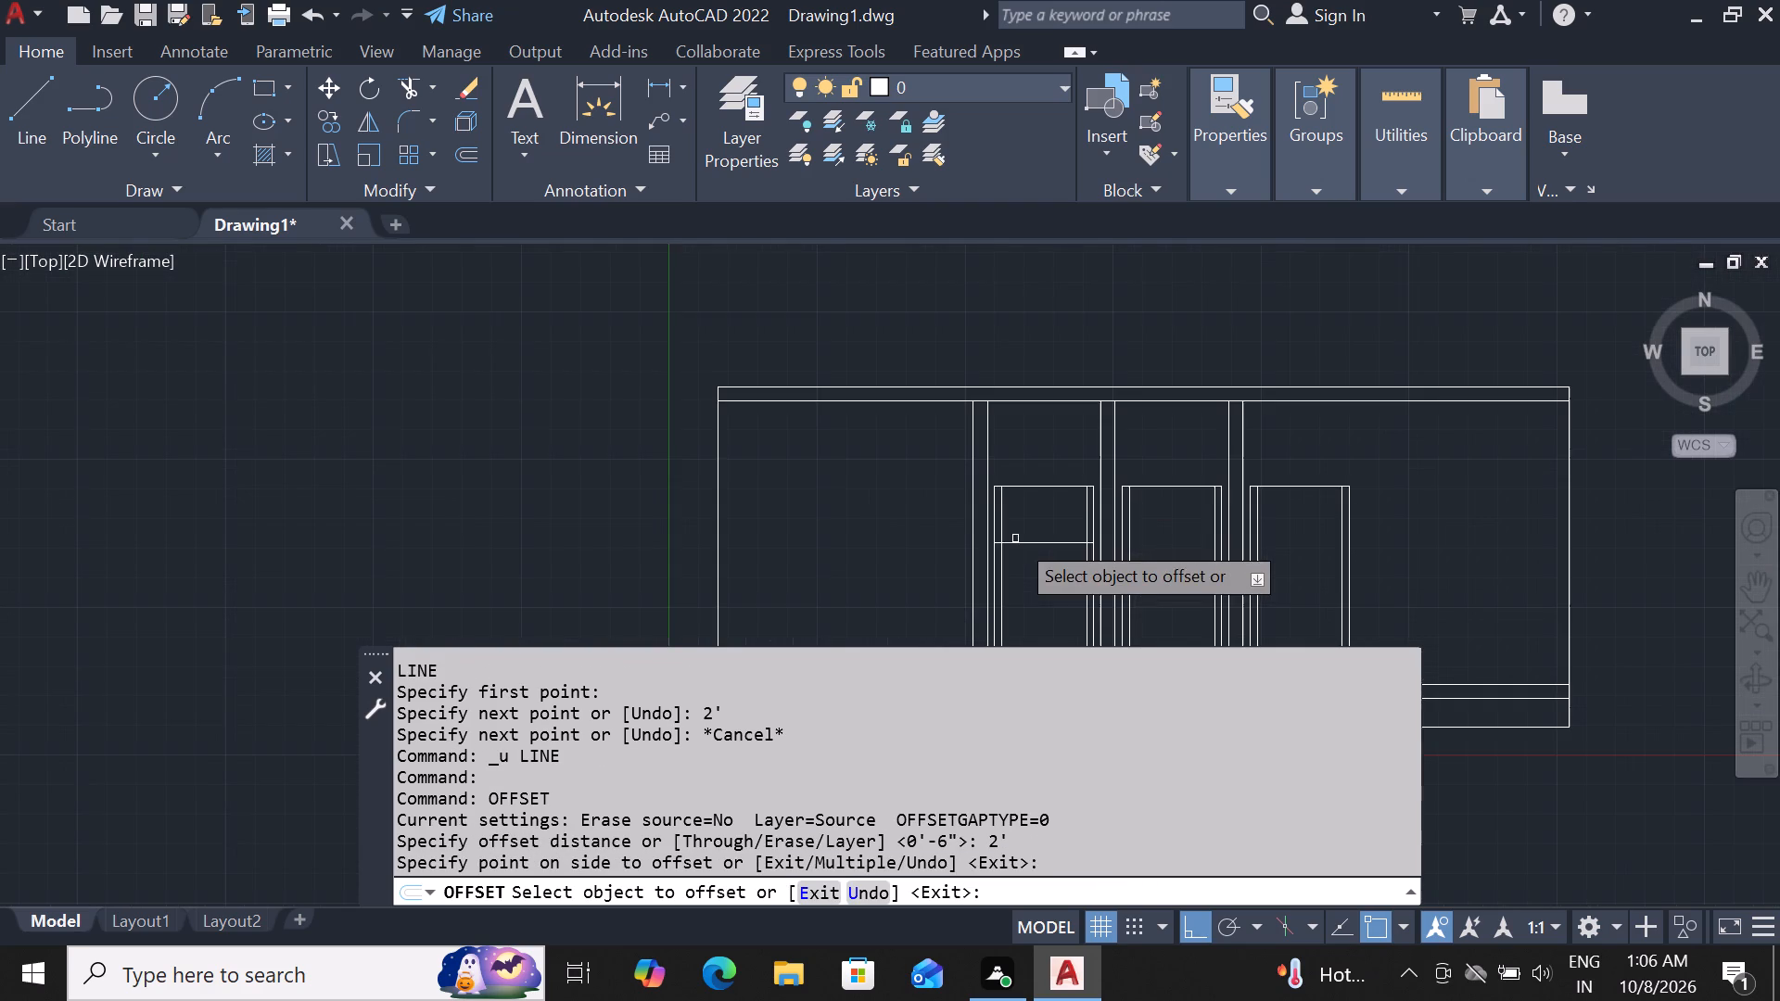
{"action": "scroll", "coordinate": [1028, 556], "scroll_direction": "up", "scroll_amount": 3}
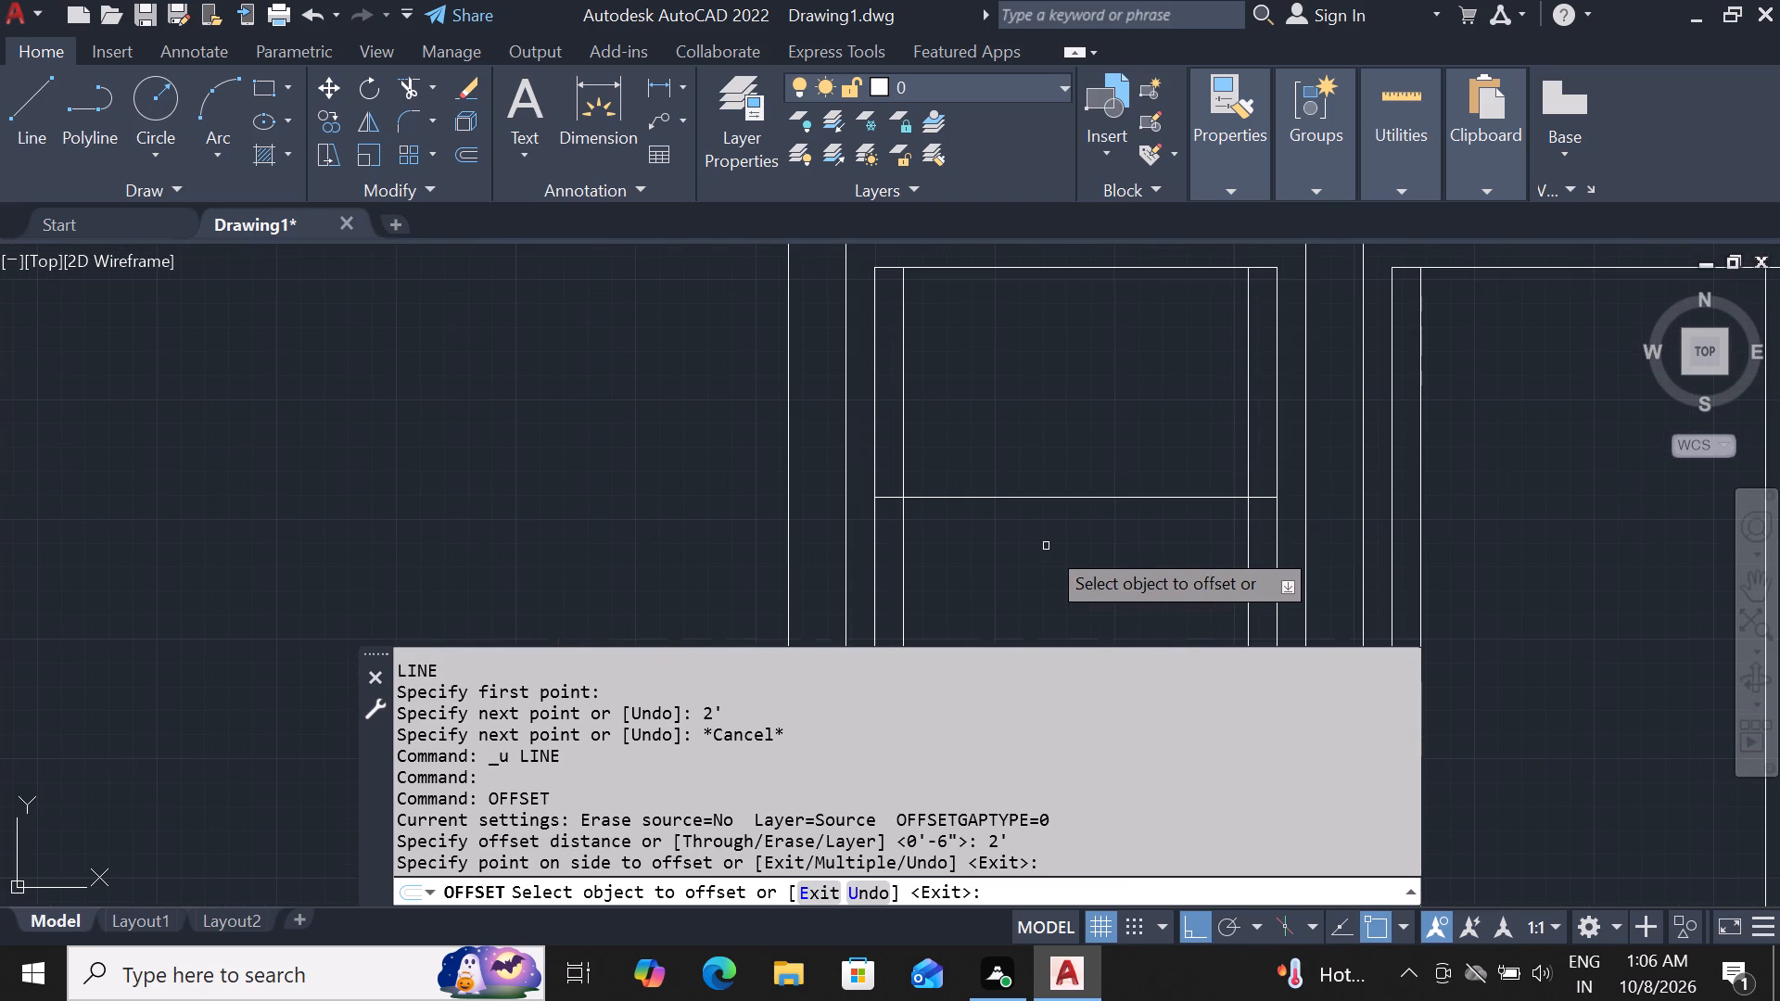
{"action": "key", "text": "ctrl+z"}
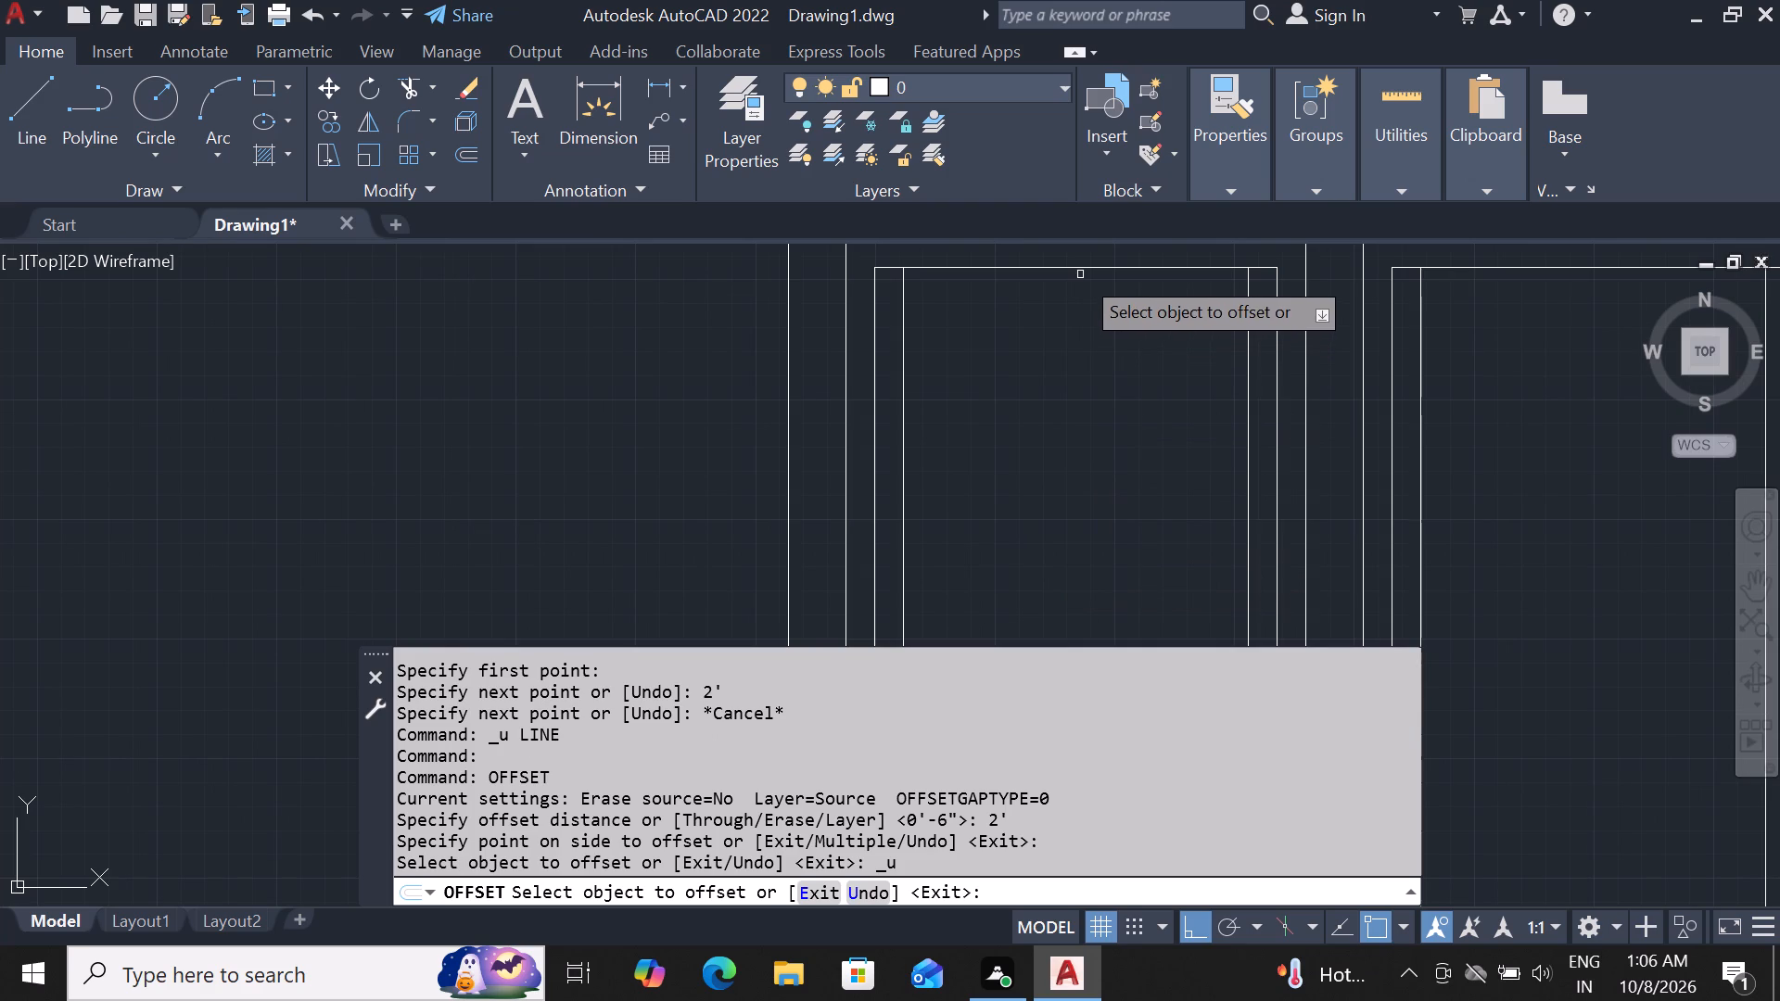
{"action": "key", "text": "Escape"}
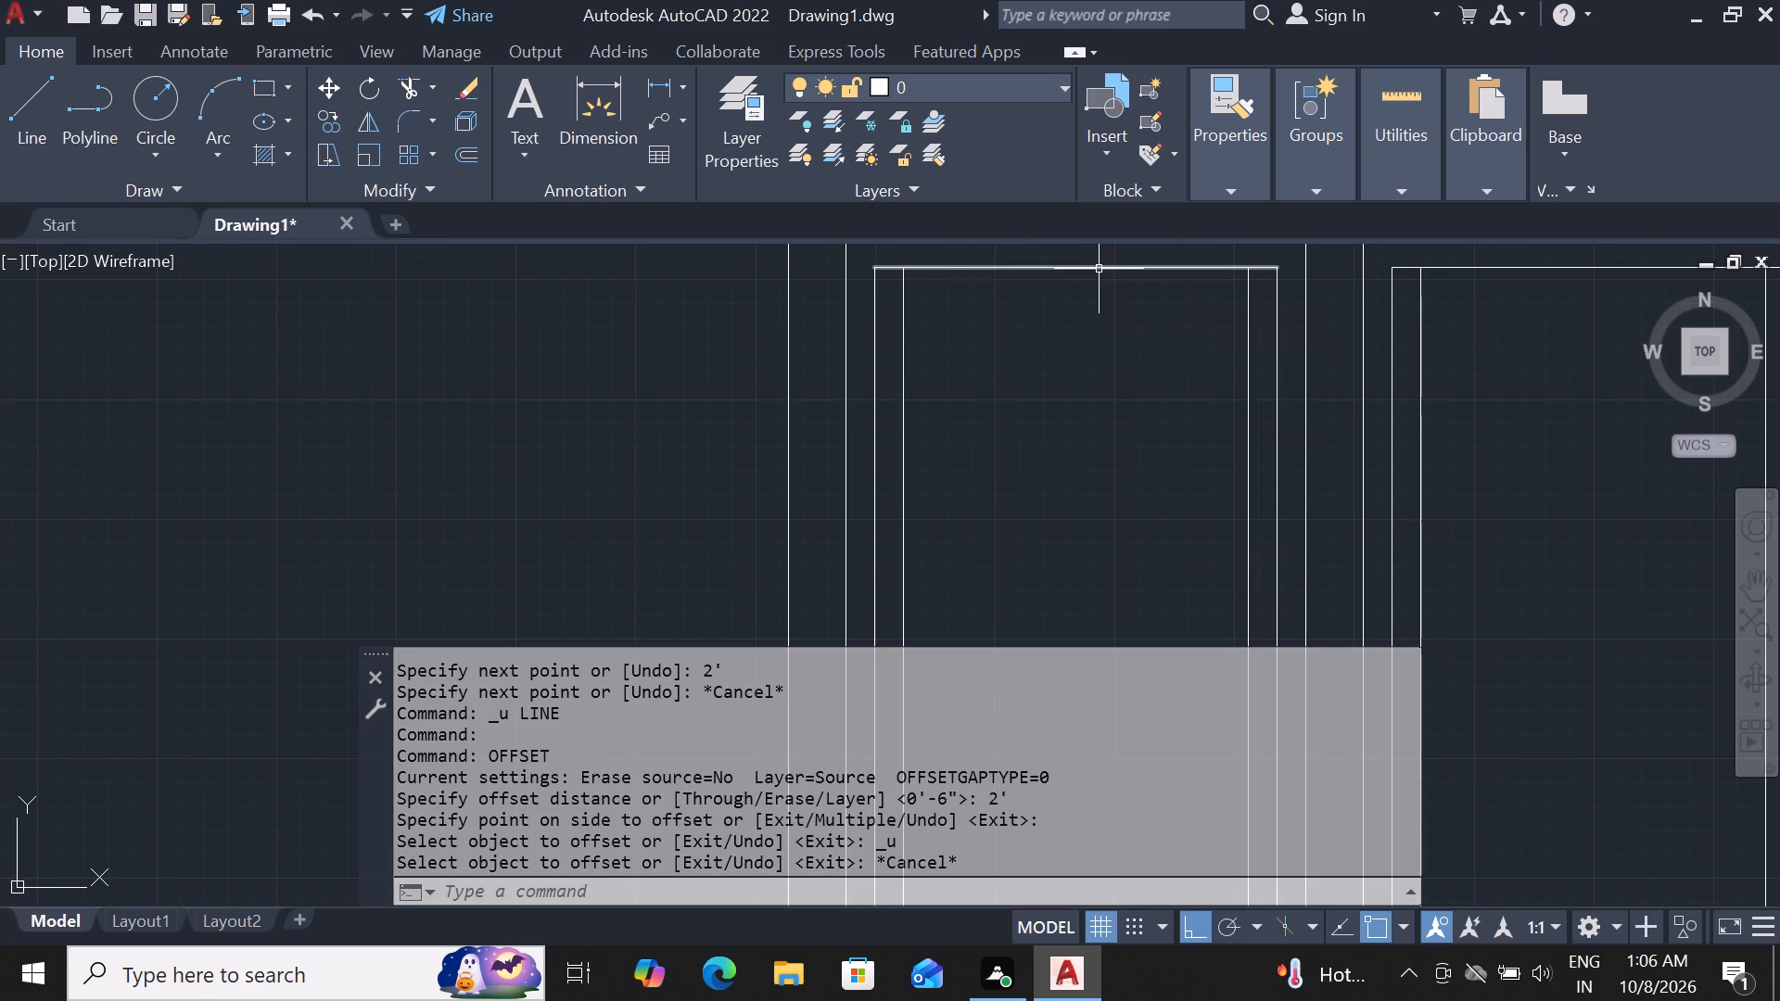
Offset the top horizontal line of each of the three openings 1' downward.
{"action": "left_click", "coordinate": [1099, 269]}
{"action": "type", "text": "of 1'"}
{"action": "key", "text": "Return"}
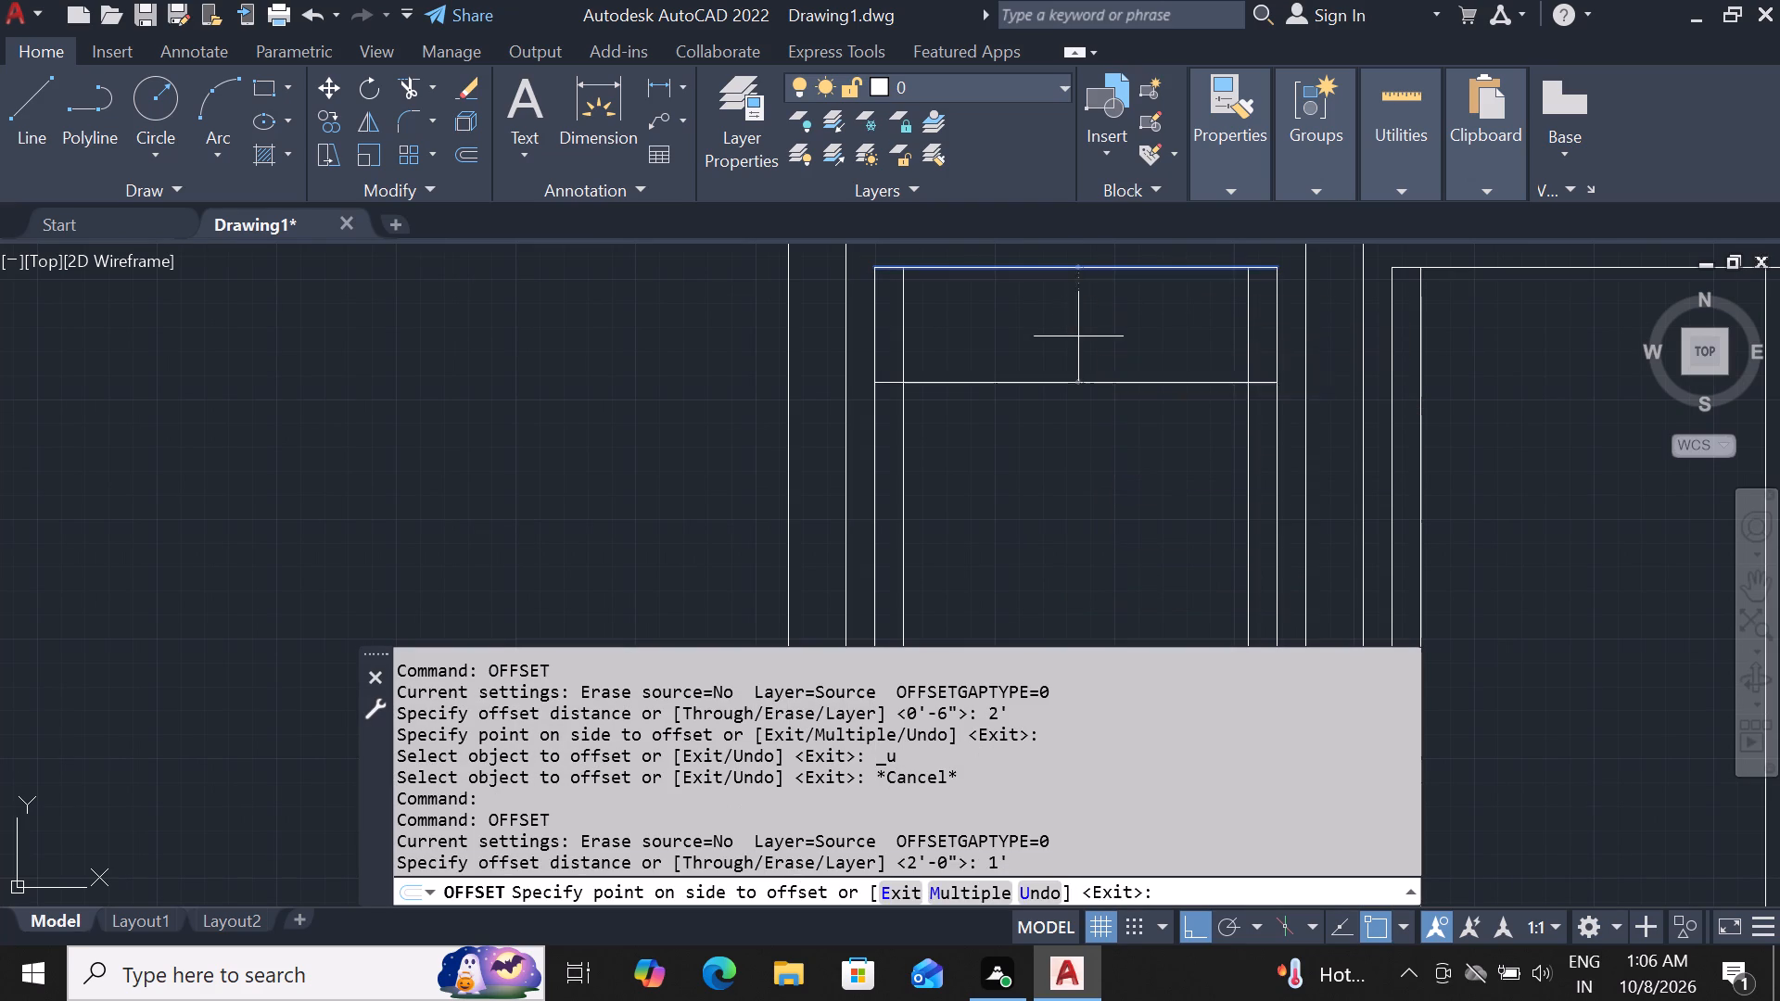
{"action": "left_click", "coordinate": [1078, 336]}
{"action": "scroll", "coordinate": [965, 459], "scroll_direction": "down", "scroll_amount": 3}
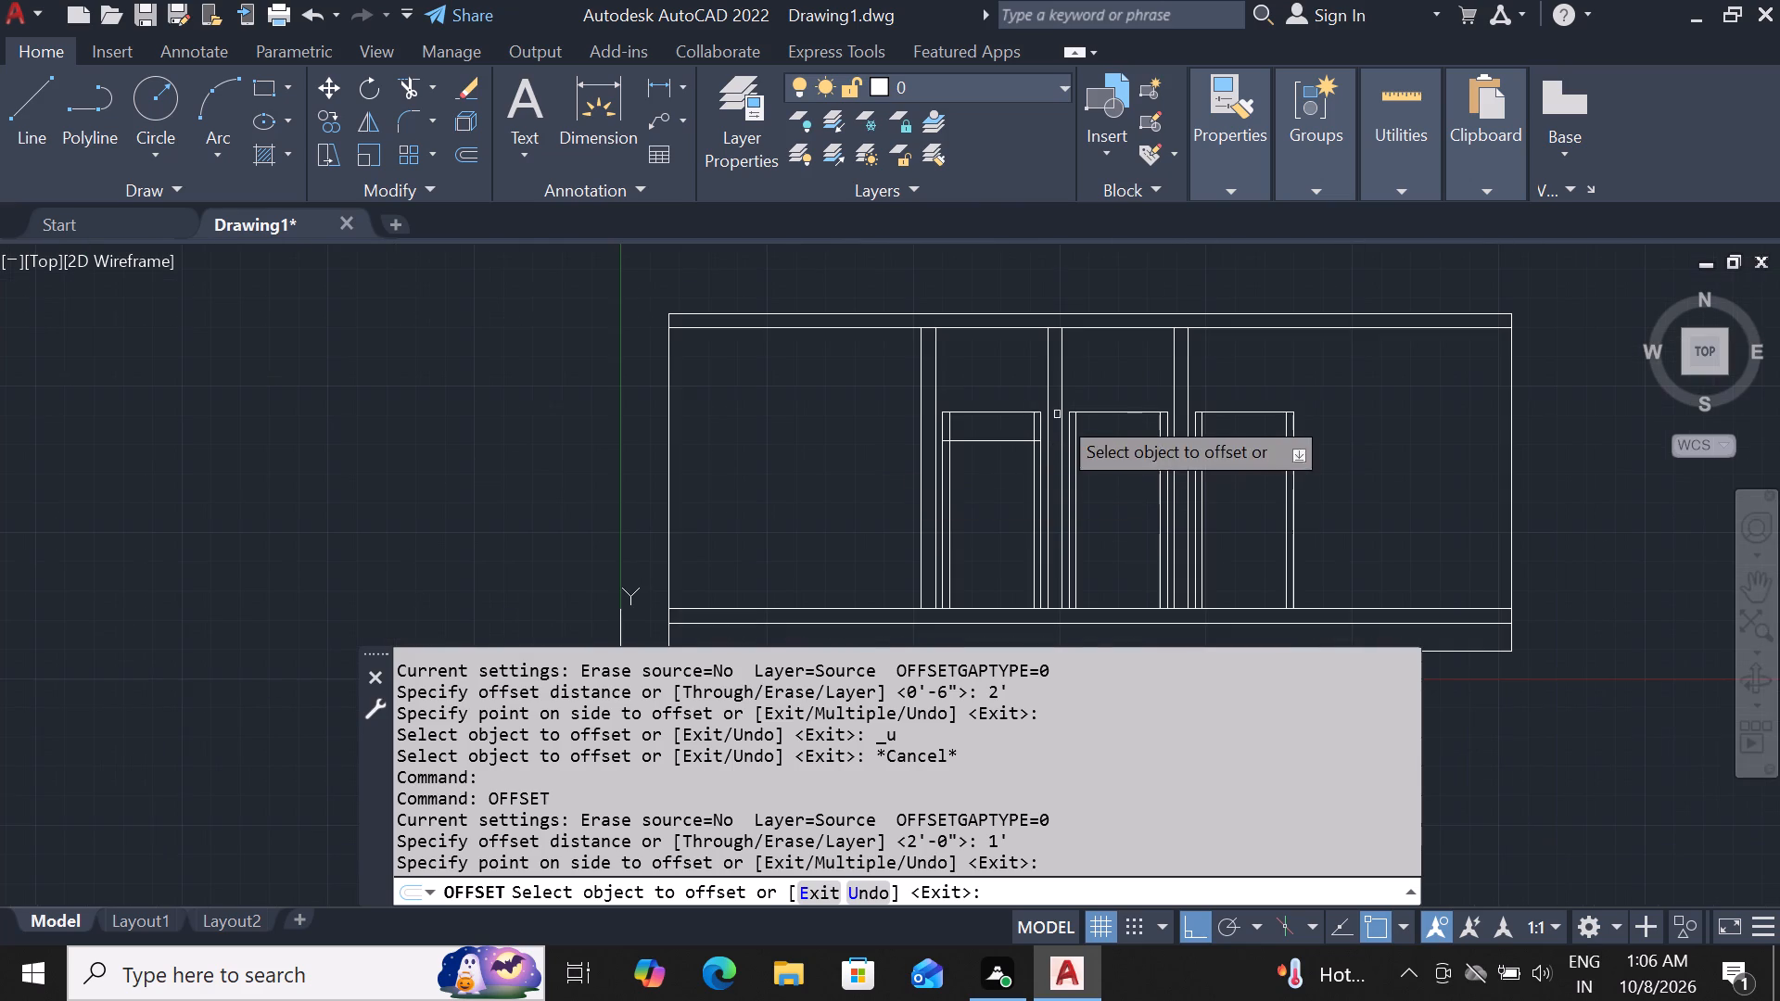
{"action": "left_click", "coordinate": [1117, 411]}
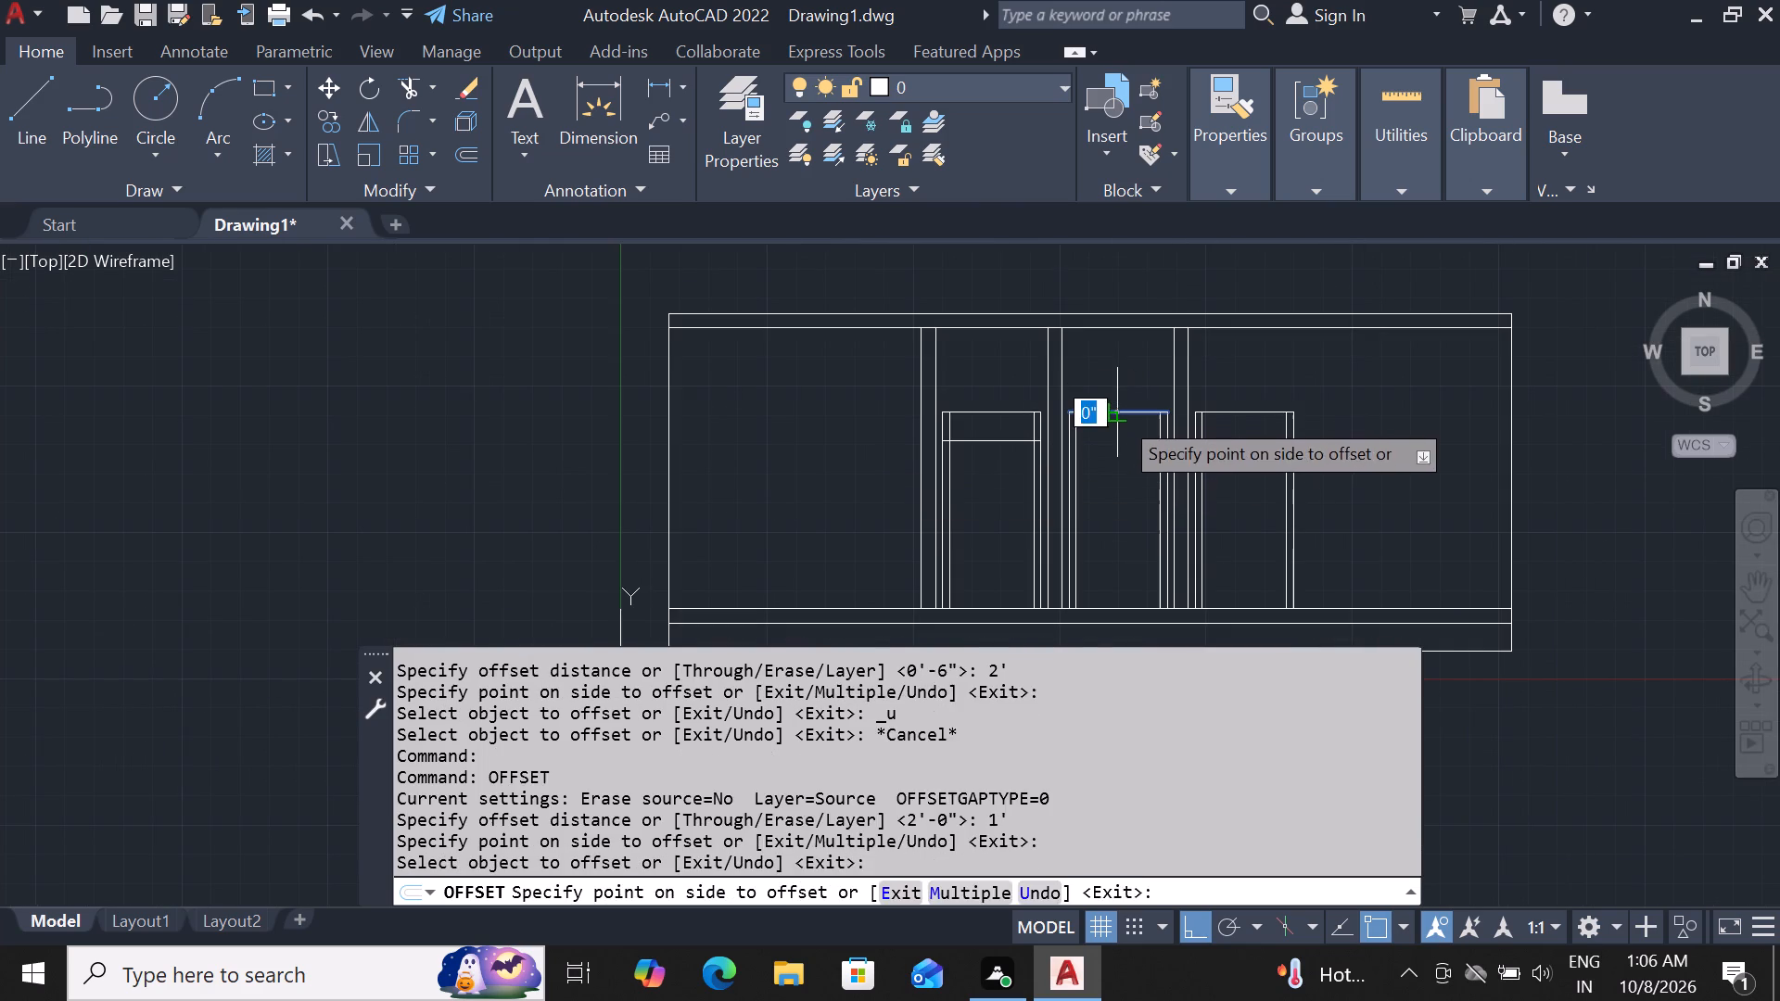
{"action": "left_click", "coordinate": [1119, 416]}
{"action": "left_click", "coordinate": [1238, 410]}
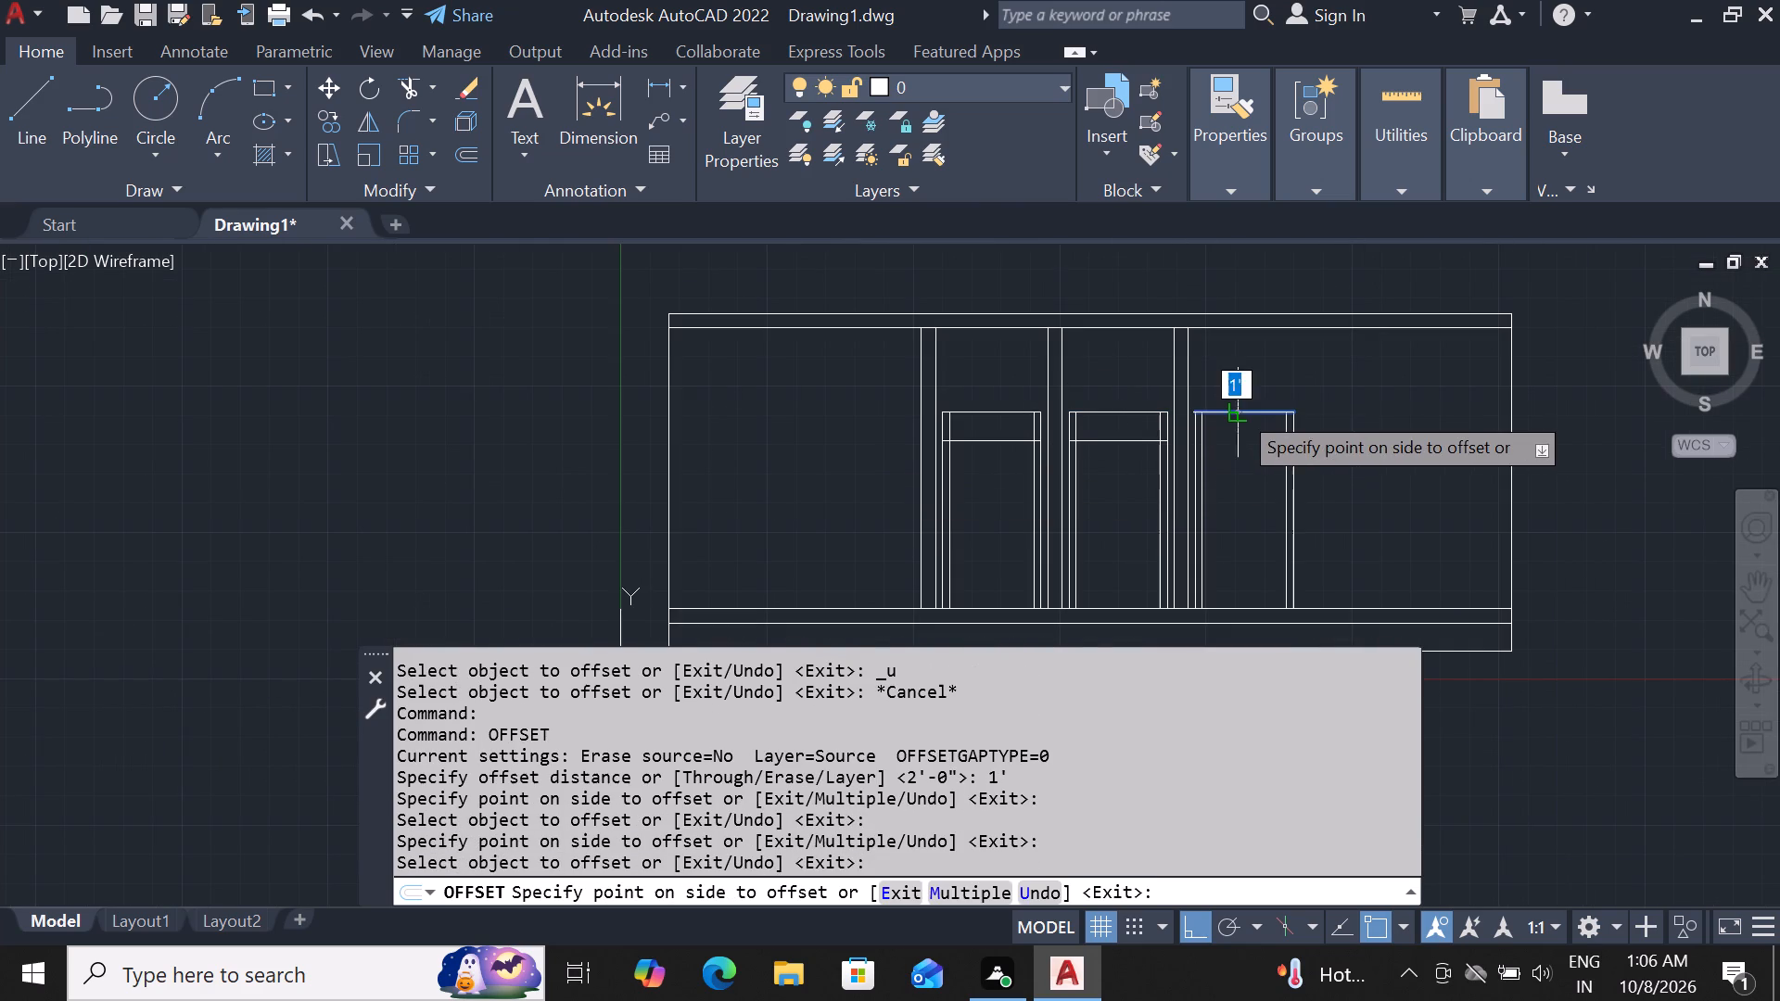
{"action": "left_click", "coordinate": [1218, 459]}
{"action": "key", "text": "Escape"}
Draw a diagonal in the leftmost opening from its inner right vertical's top end to the inner left vertical's intersection with the 1' offset line.
{"action": "scroll", "coordinate": [1019, 433], "scroll_direction": "up", "scroll_amount": 1}
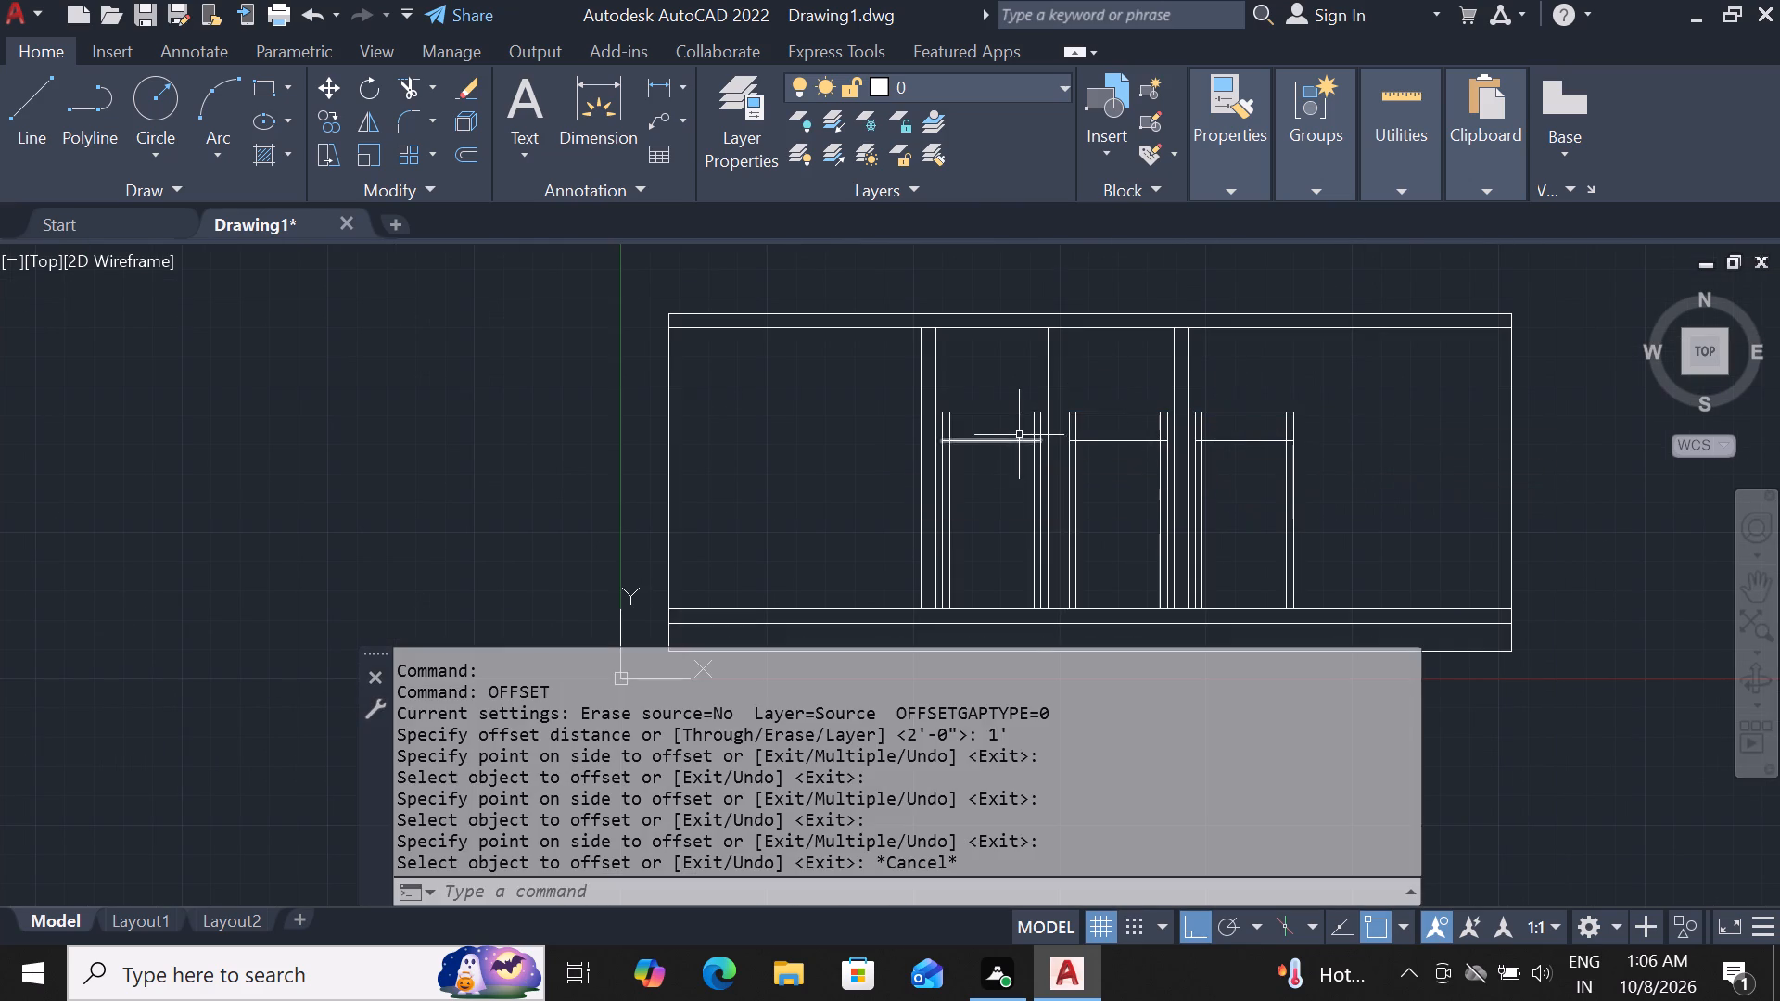
{"action": "scroll", "coordinate": [1019, 433], "scroll_direction": "up", "scroll_amount": 1}
{"action": "type", "text": "l"}
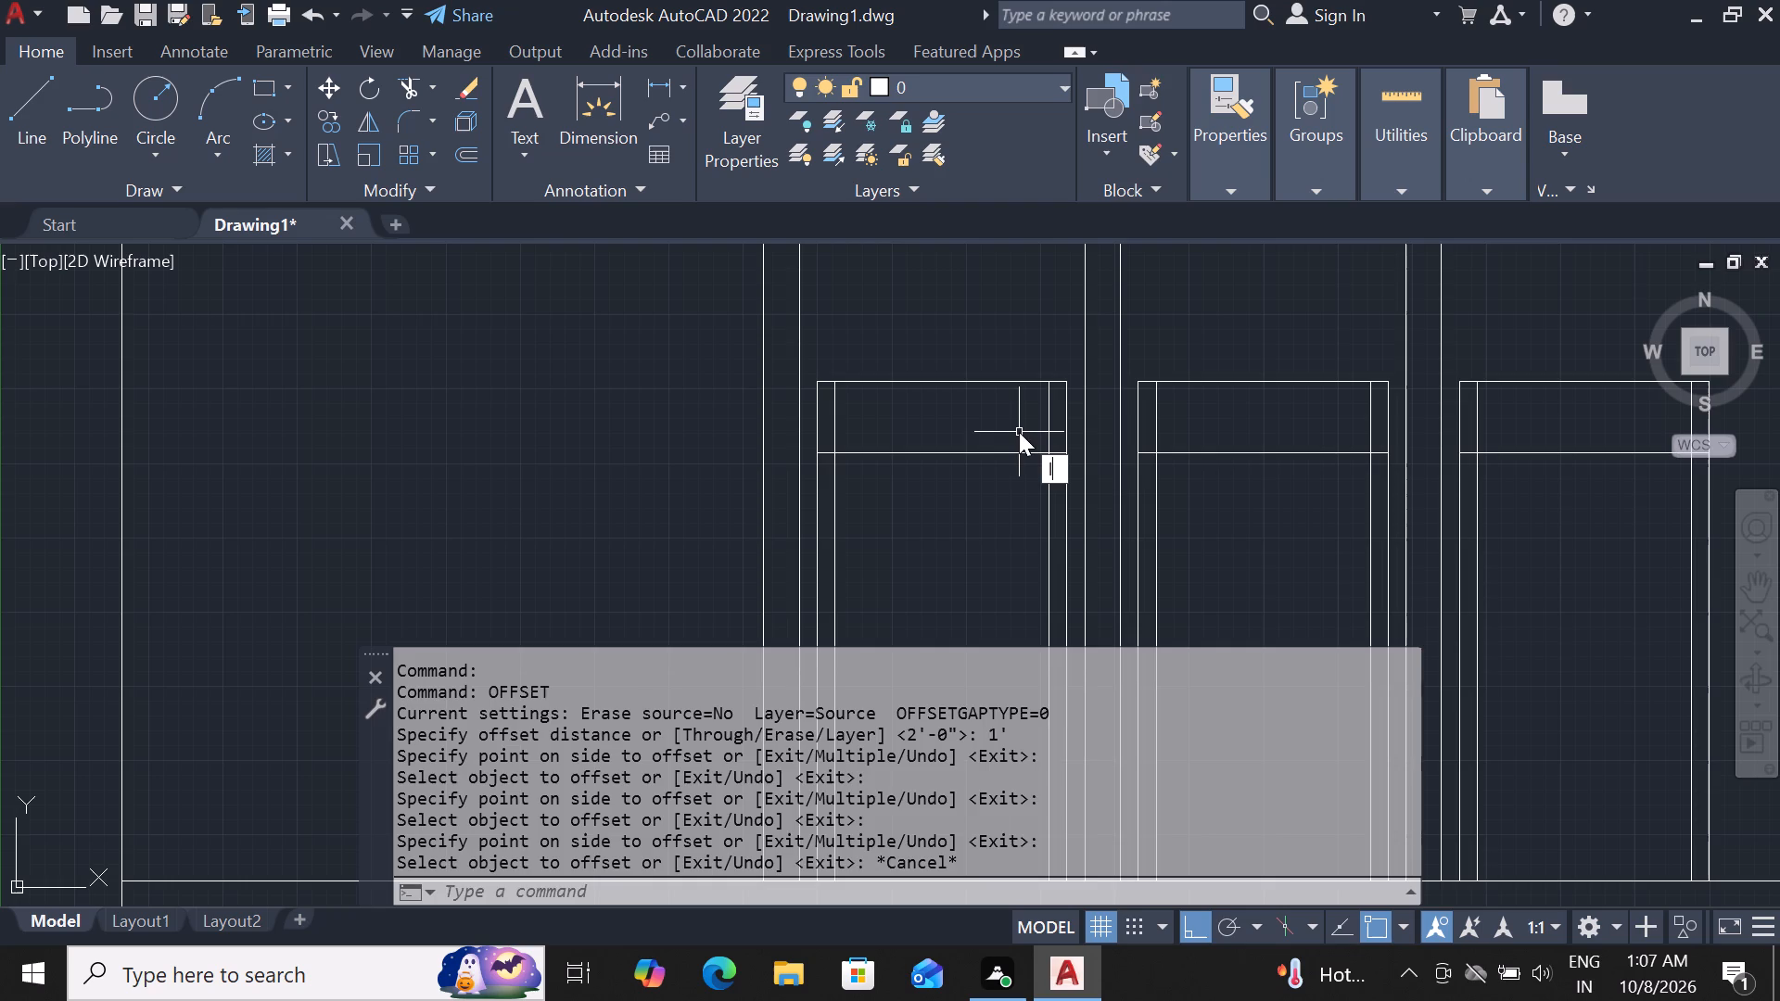
{"action": "key", "text": "space"}
{"action": "scroll", "coordinate": [1042, 386], "scroll_direction": "up", "scroll_amount": 2}
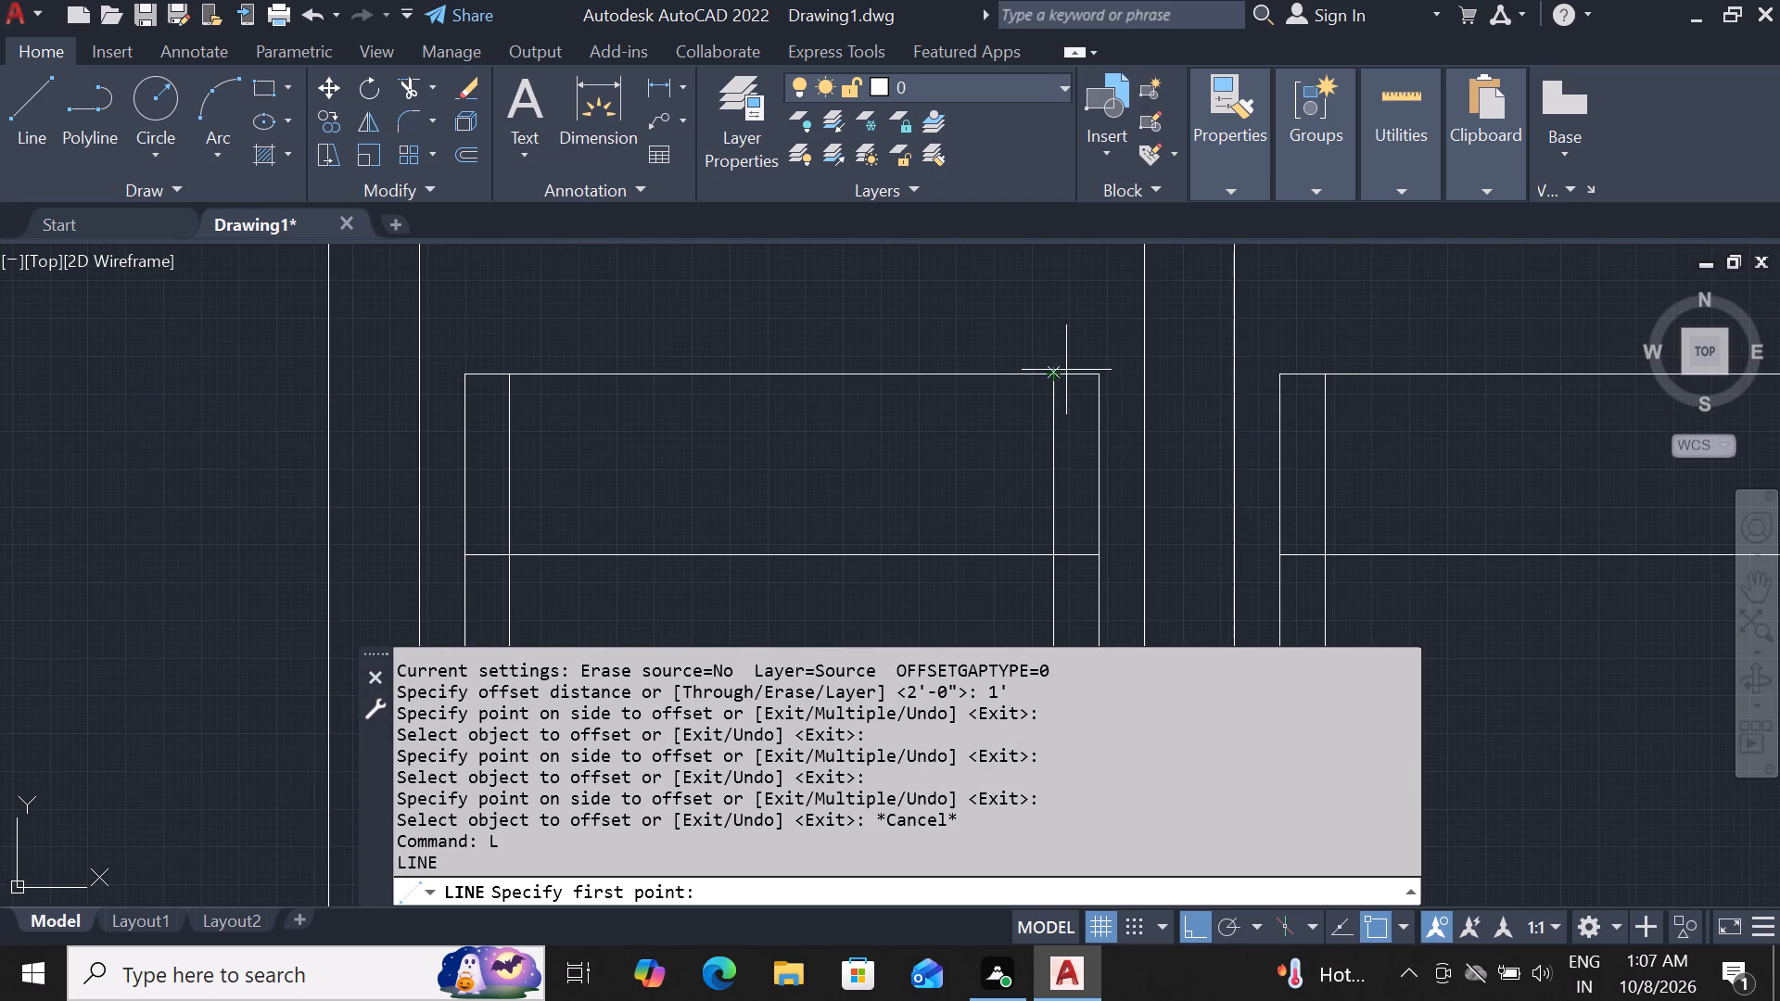
{"action": "left_click", "coordinate": [1053, 376]}
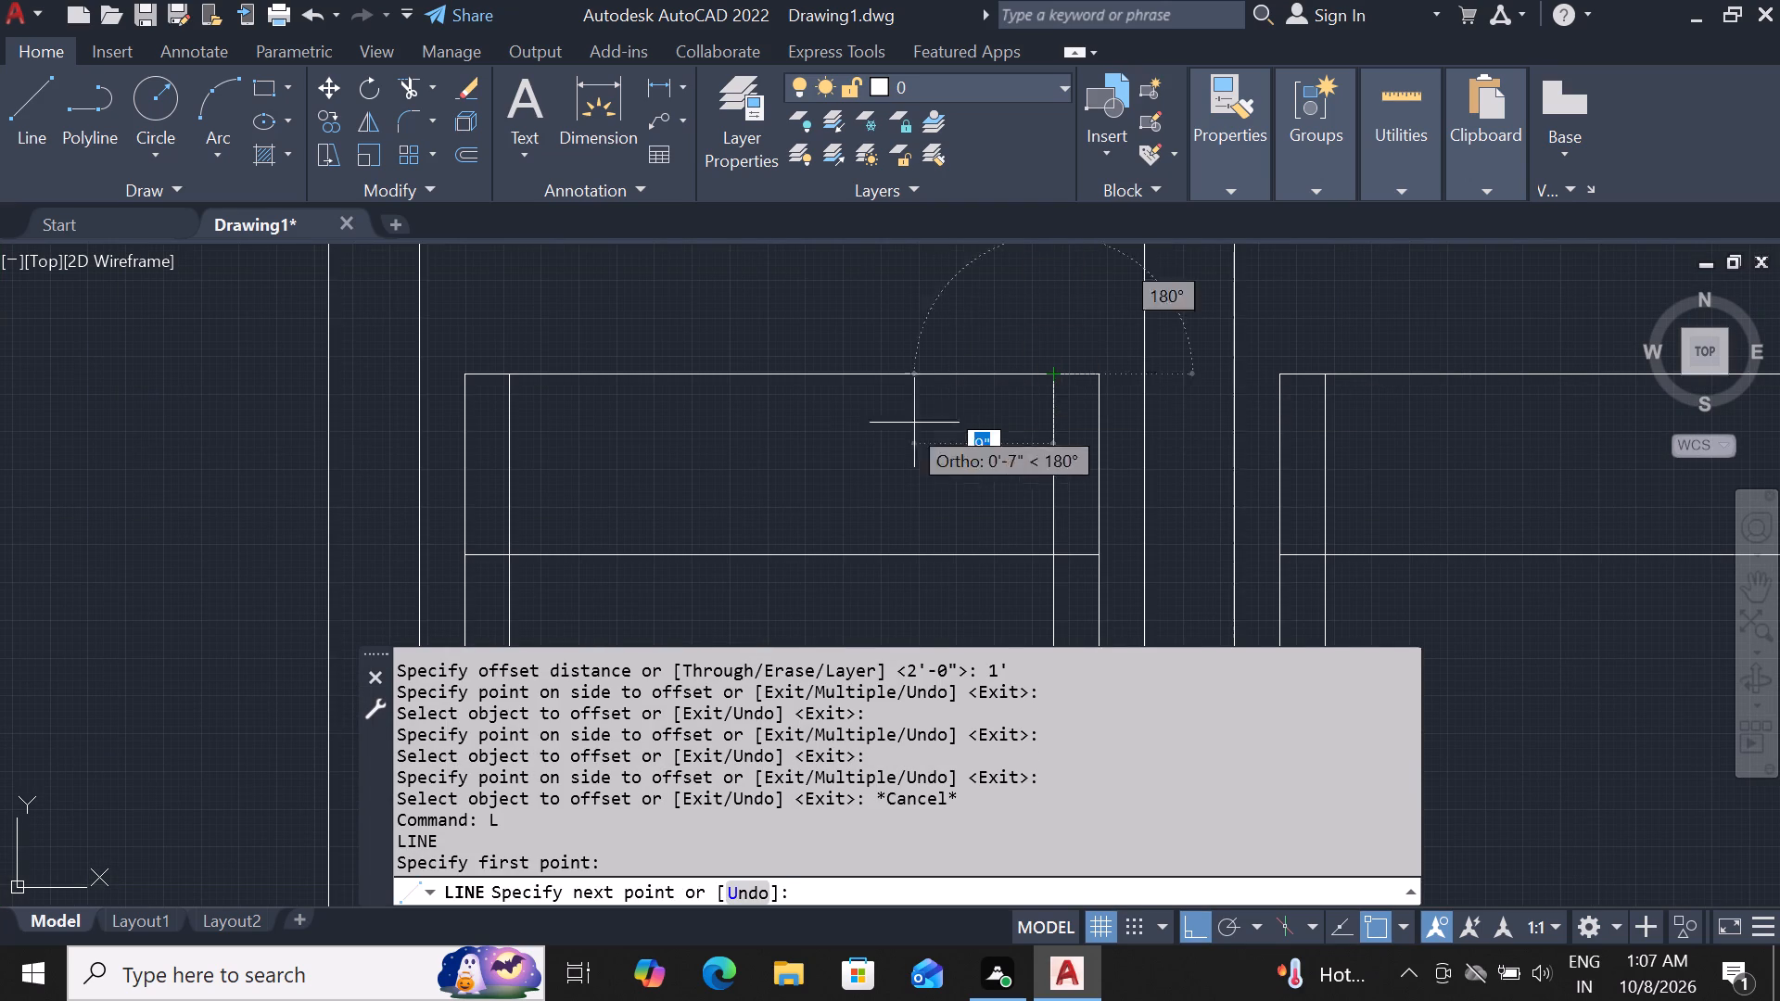
{"action": "left_click", "coordinate": [523, 558]}
{"action": "scroll", "coordinate": [881, 375], "scroll_direction": "down", "scroll_amount": 3}
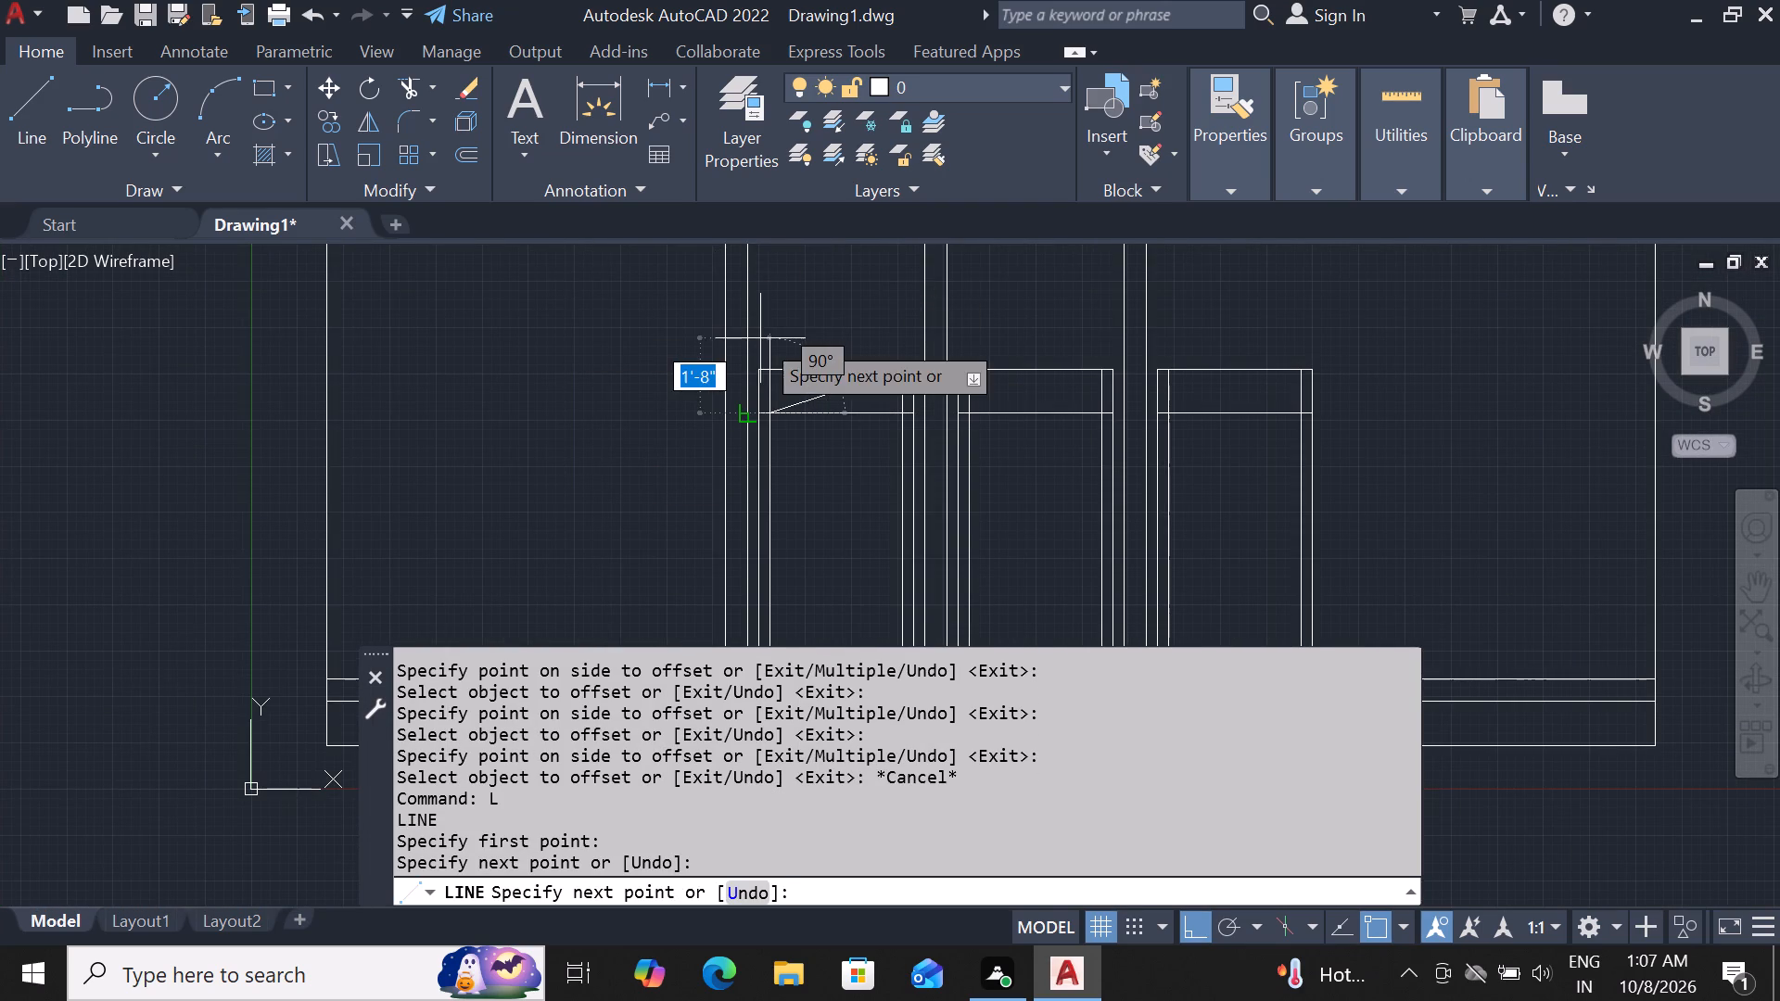
{"action": "key", "text": "Escape"}
Draw a diagonal in the middle opening from its inner right vertical's top end to the inner left vertical at the 1' offset line.
{"action": "scroll", "coordinate": [1171, 402], "scroll_direction": "up", "scroll_amount": 2}
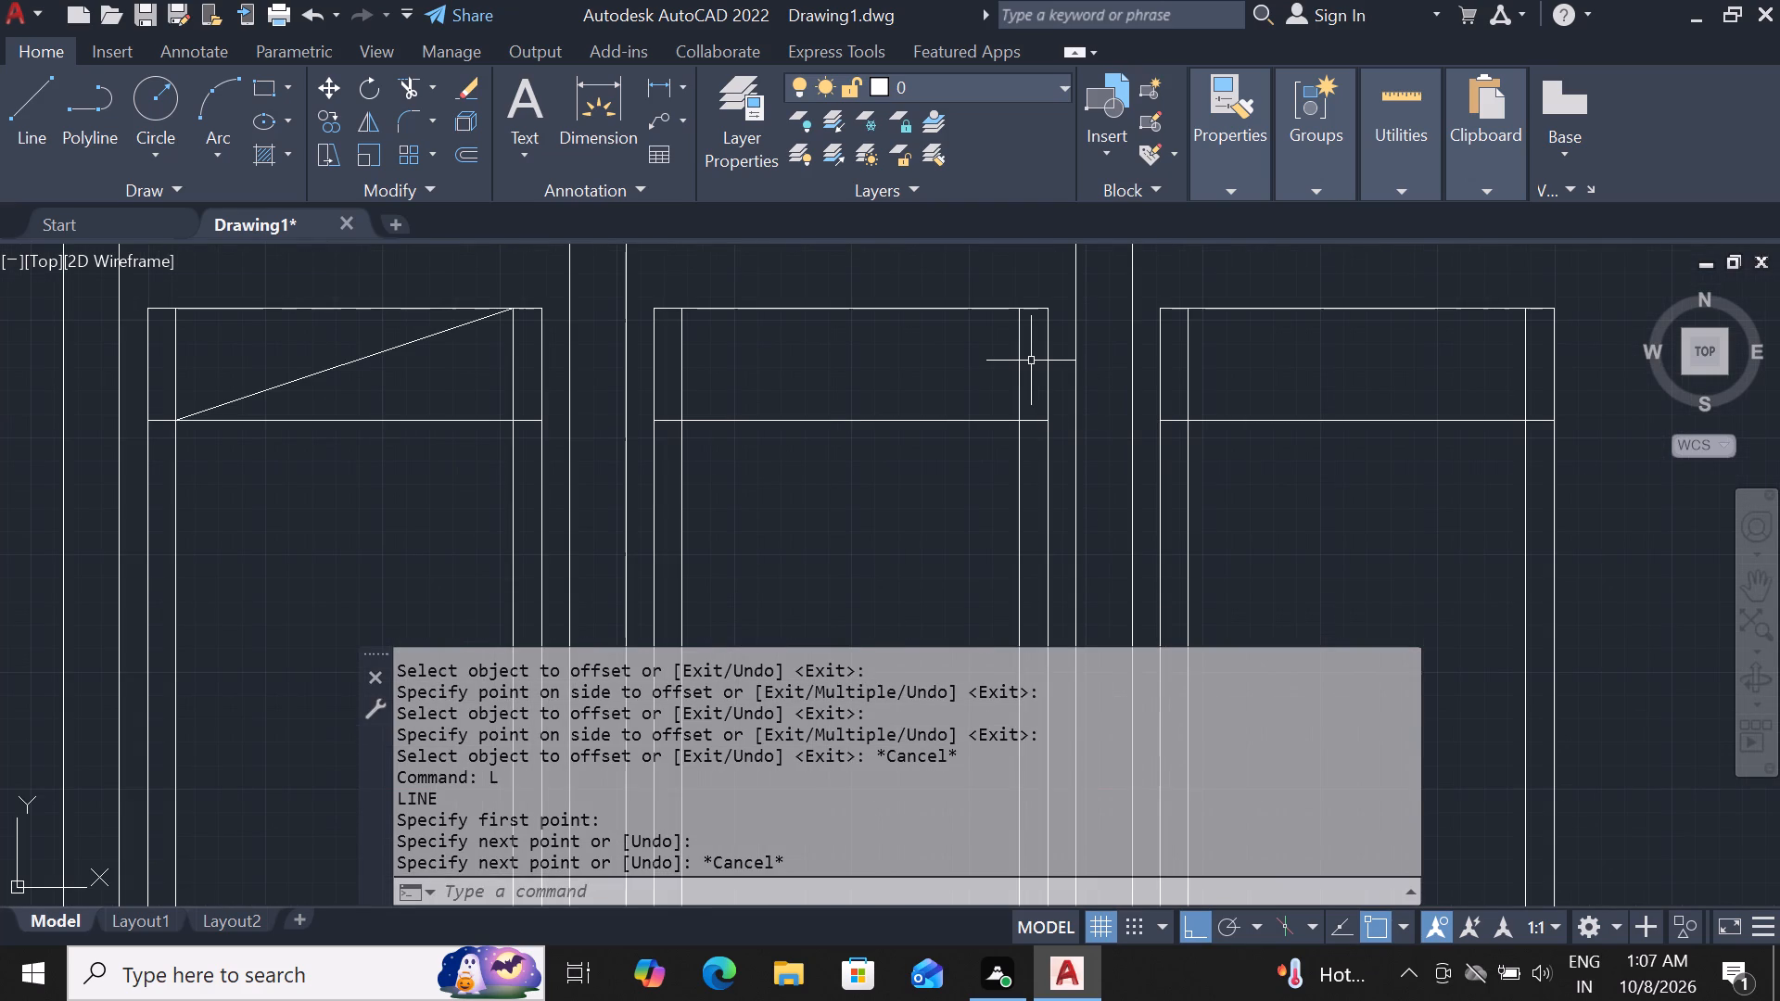
{"action": "type", "text": "l"}
{"action": "key", "text": "space"}
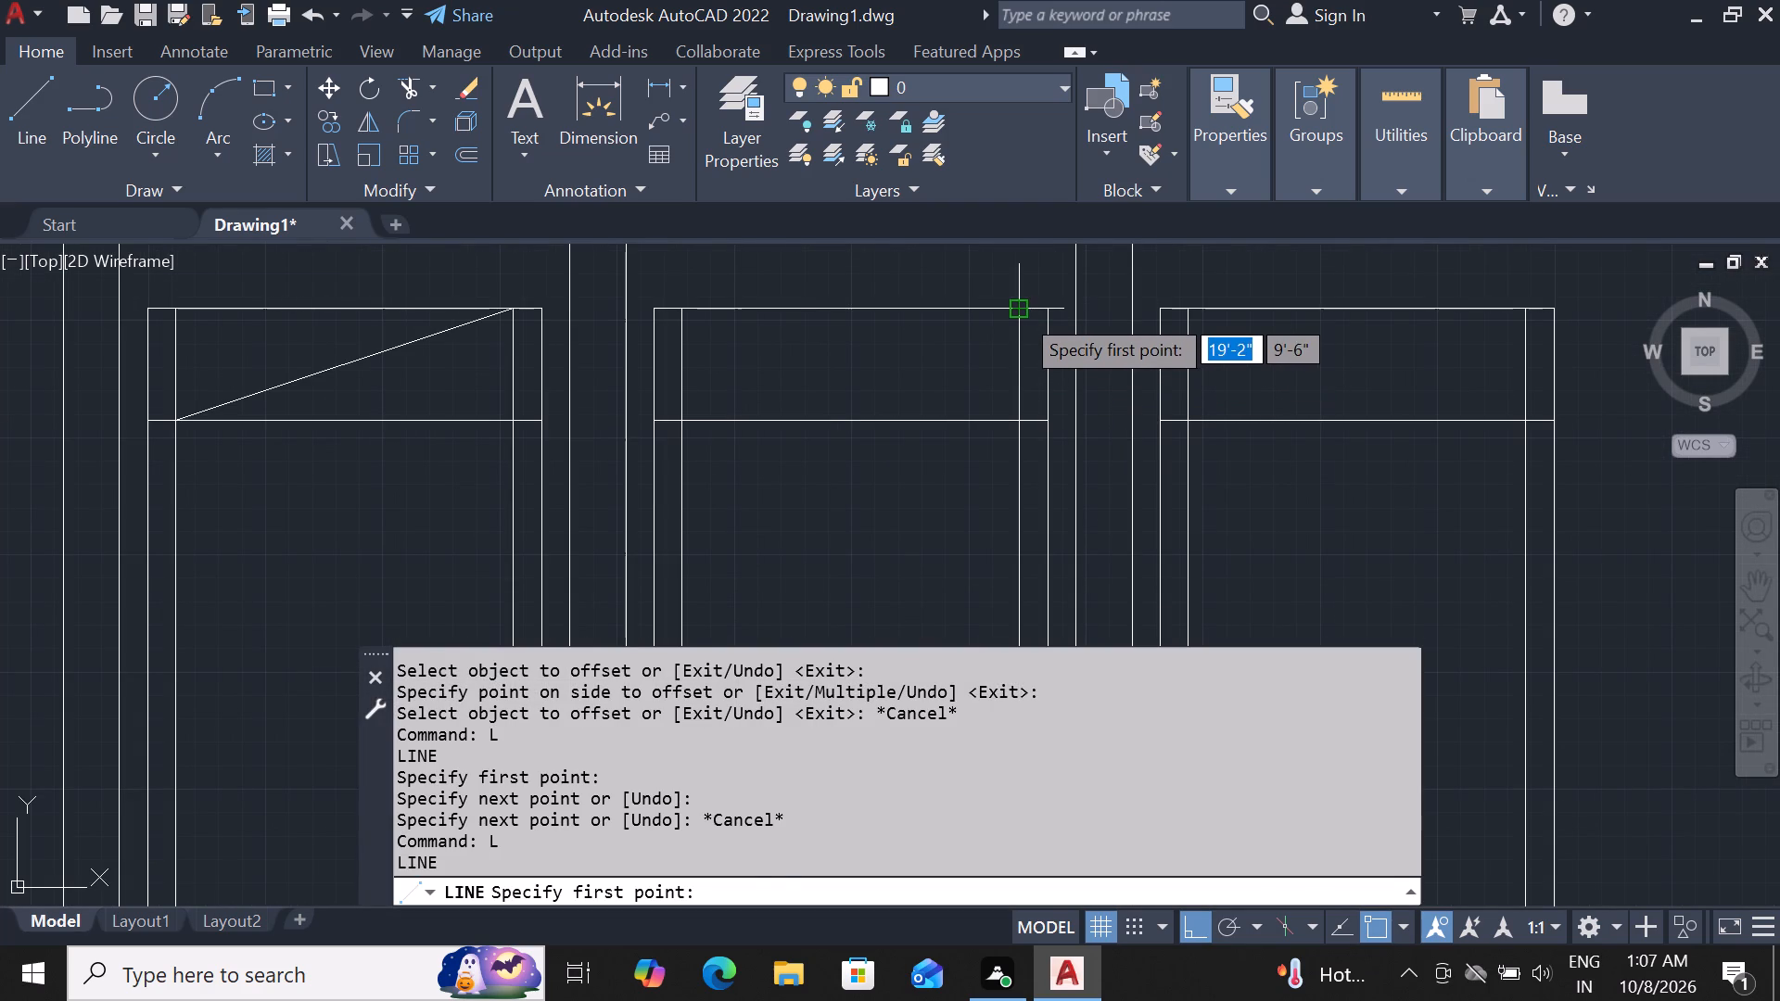
{"action": "left_click", "coordinate": [1020, 312]}
{"action": "left_click", "coordinate": [687, 413]}
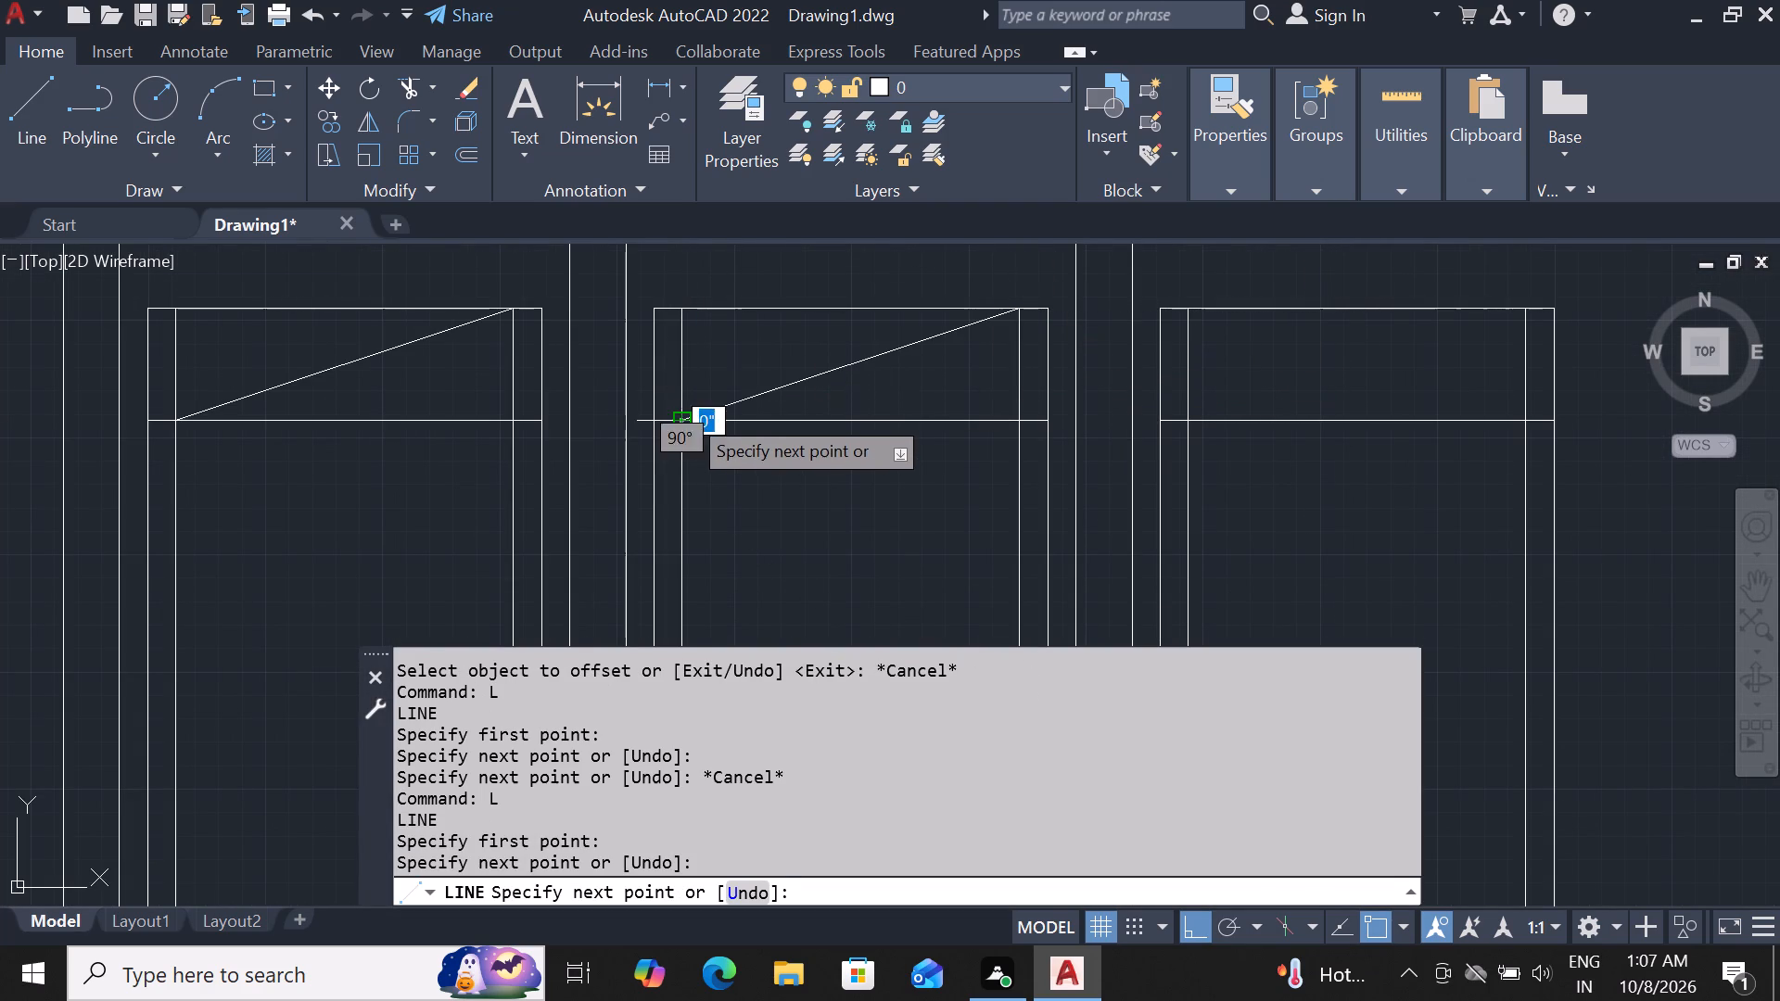
{"action": "key", "text": "space"}
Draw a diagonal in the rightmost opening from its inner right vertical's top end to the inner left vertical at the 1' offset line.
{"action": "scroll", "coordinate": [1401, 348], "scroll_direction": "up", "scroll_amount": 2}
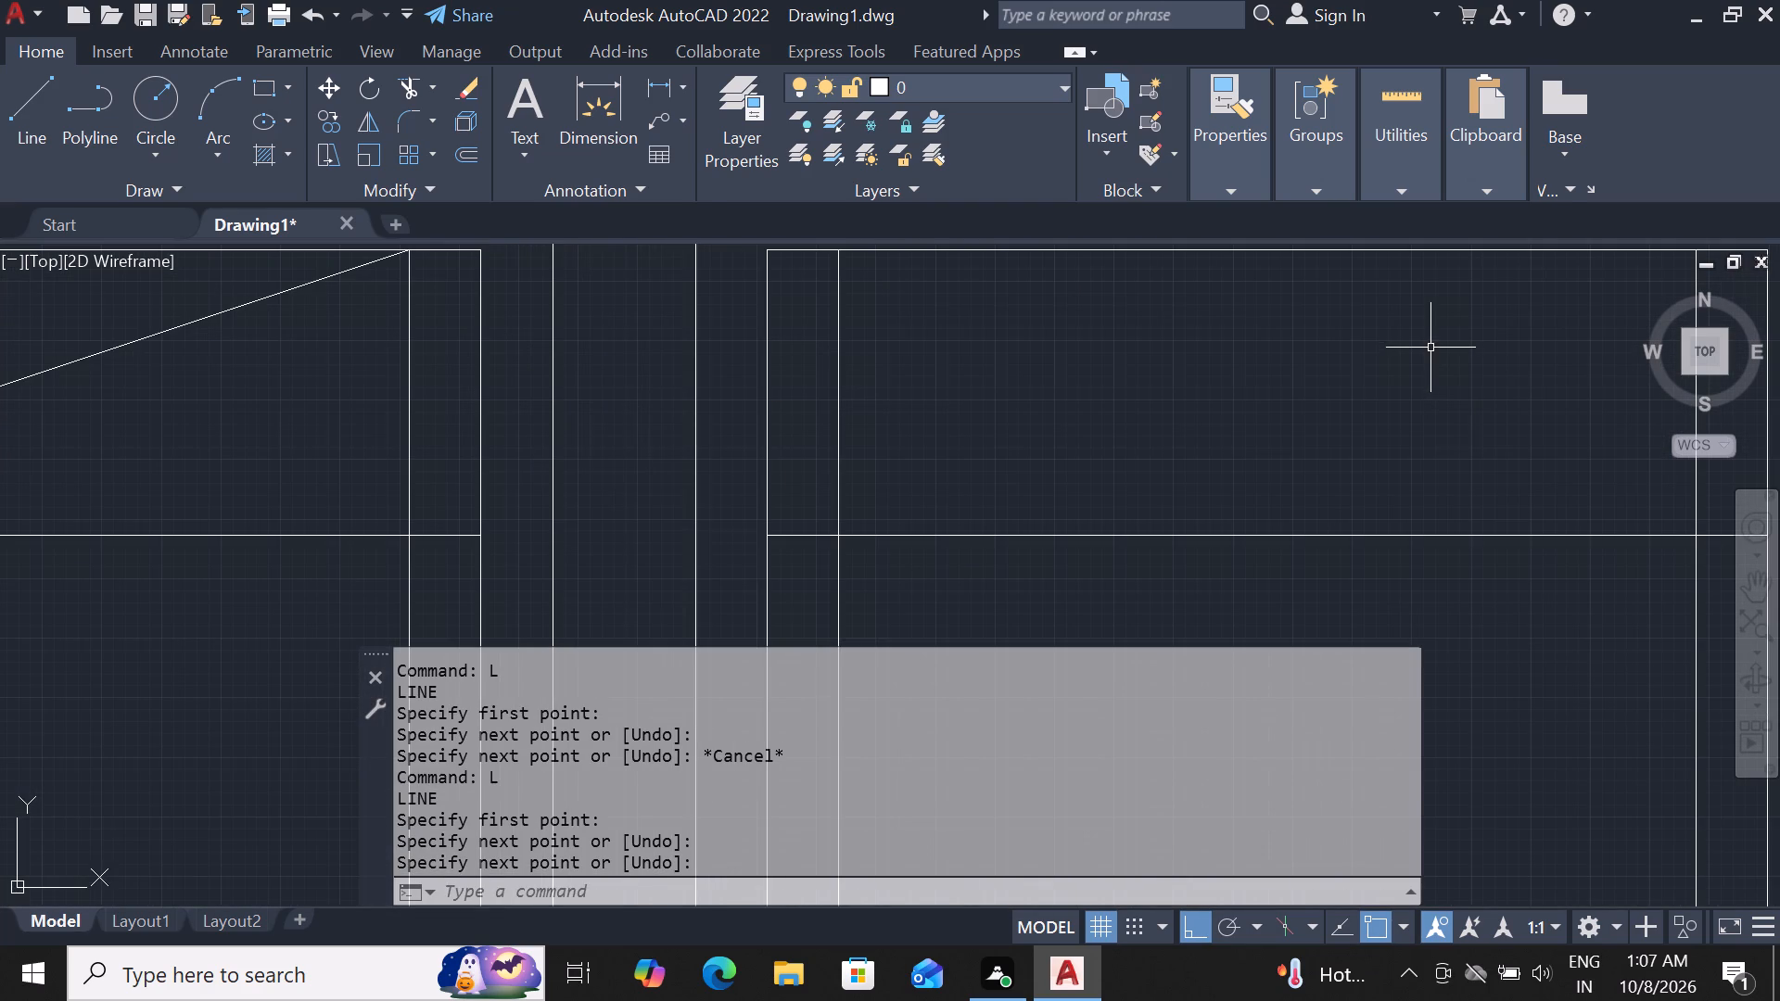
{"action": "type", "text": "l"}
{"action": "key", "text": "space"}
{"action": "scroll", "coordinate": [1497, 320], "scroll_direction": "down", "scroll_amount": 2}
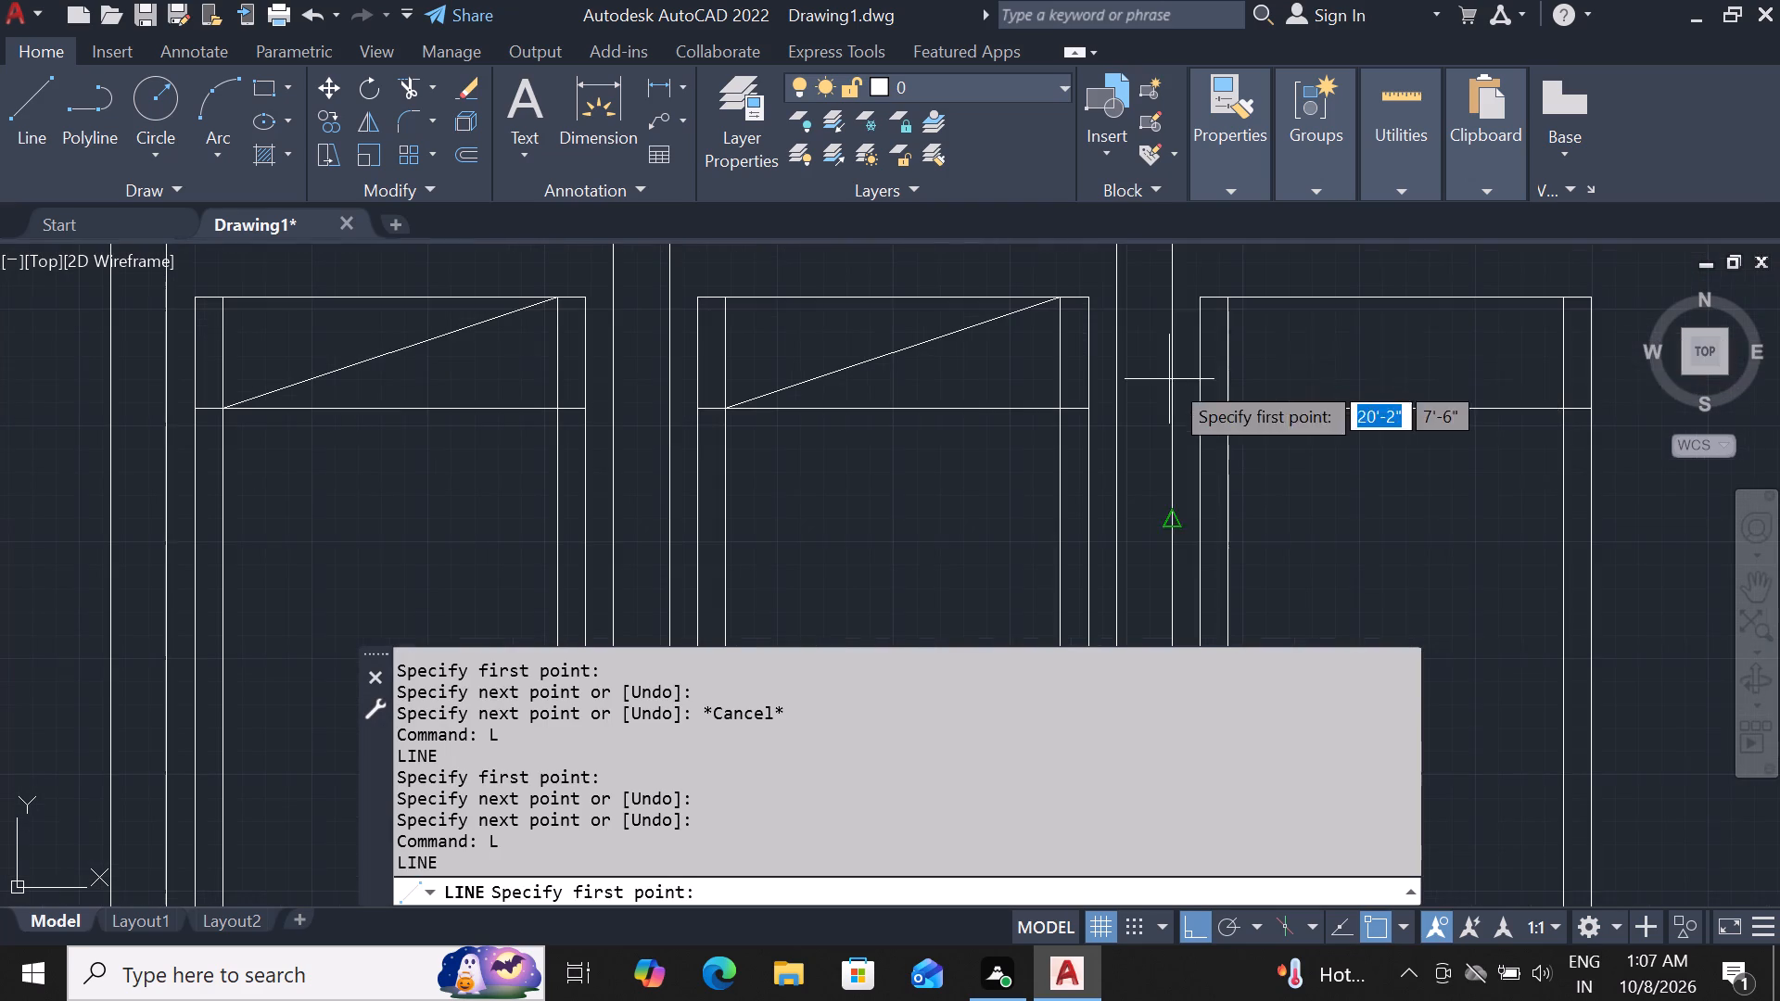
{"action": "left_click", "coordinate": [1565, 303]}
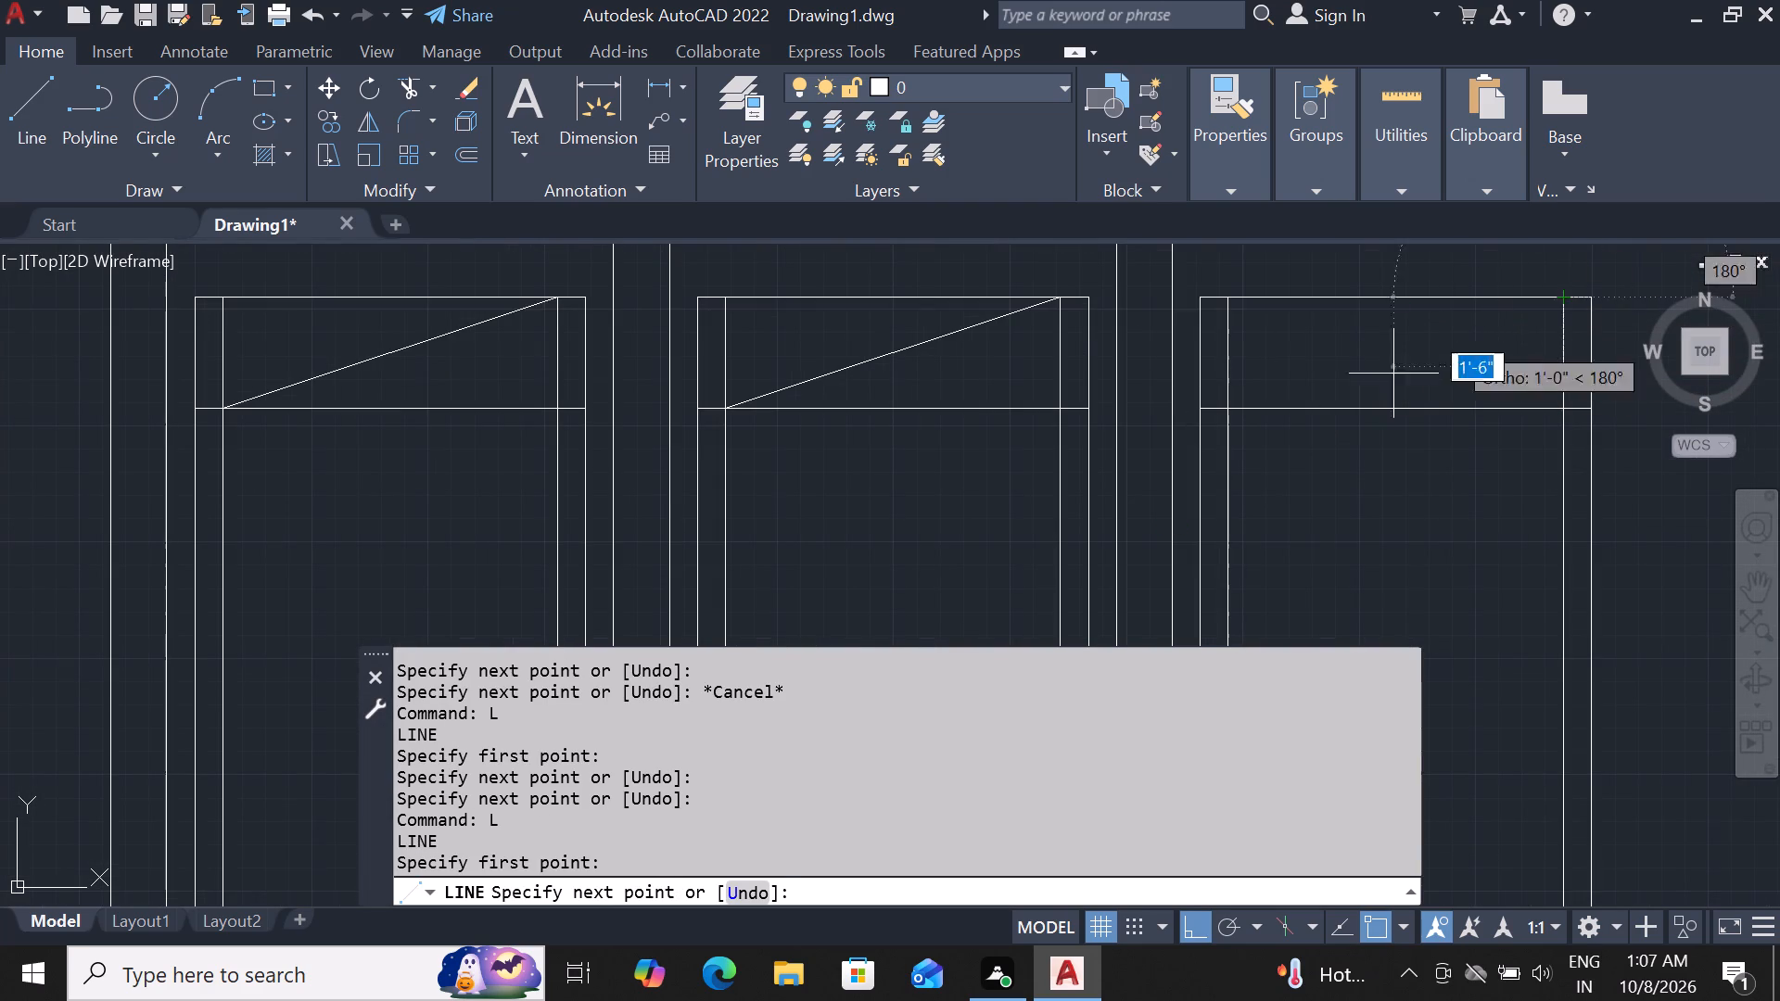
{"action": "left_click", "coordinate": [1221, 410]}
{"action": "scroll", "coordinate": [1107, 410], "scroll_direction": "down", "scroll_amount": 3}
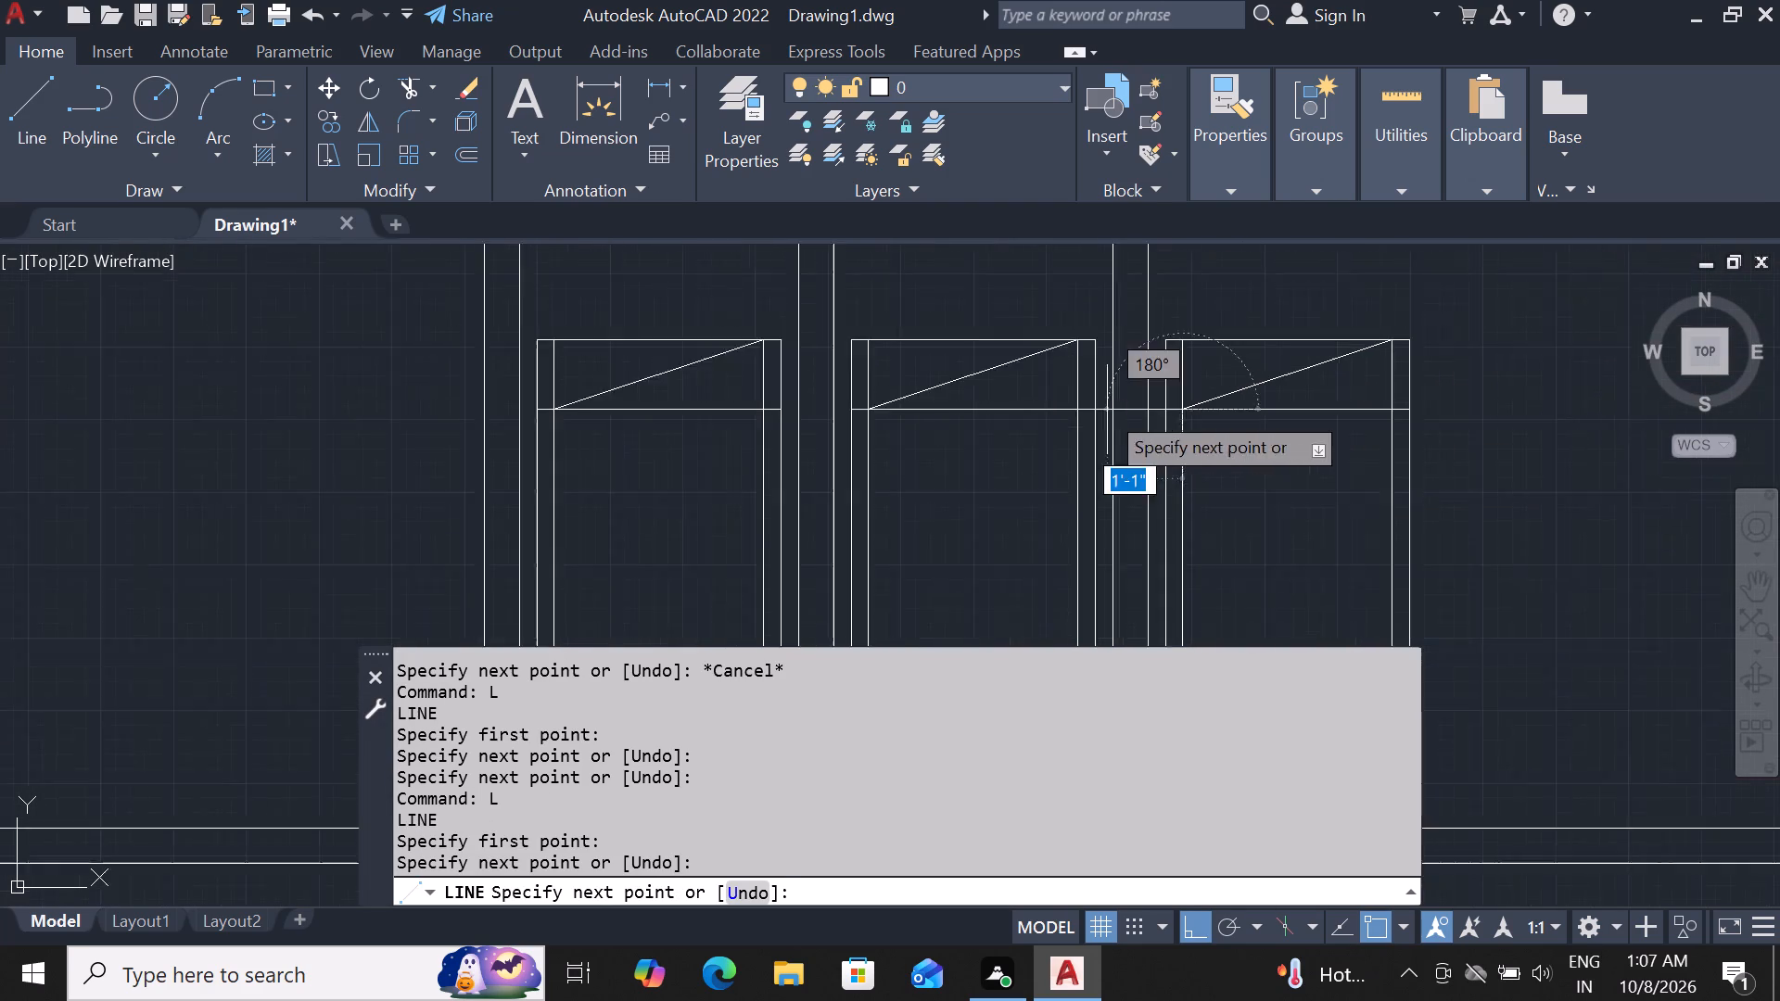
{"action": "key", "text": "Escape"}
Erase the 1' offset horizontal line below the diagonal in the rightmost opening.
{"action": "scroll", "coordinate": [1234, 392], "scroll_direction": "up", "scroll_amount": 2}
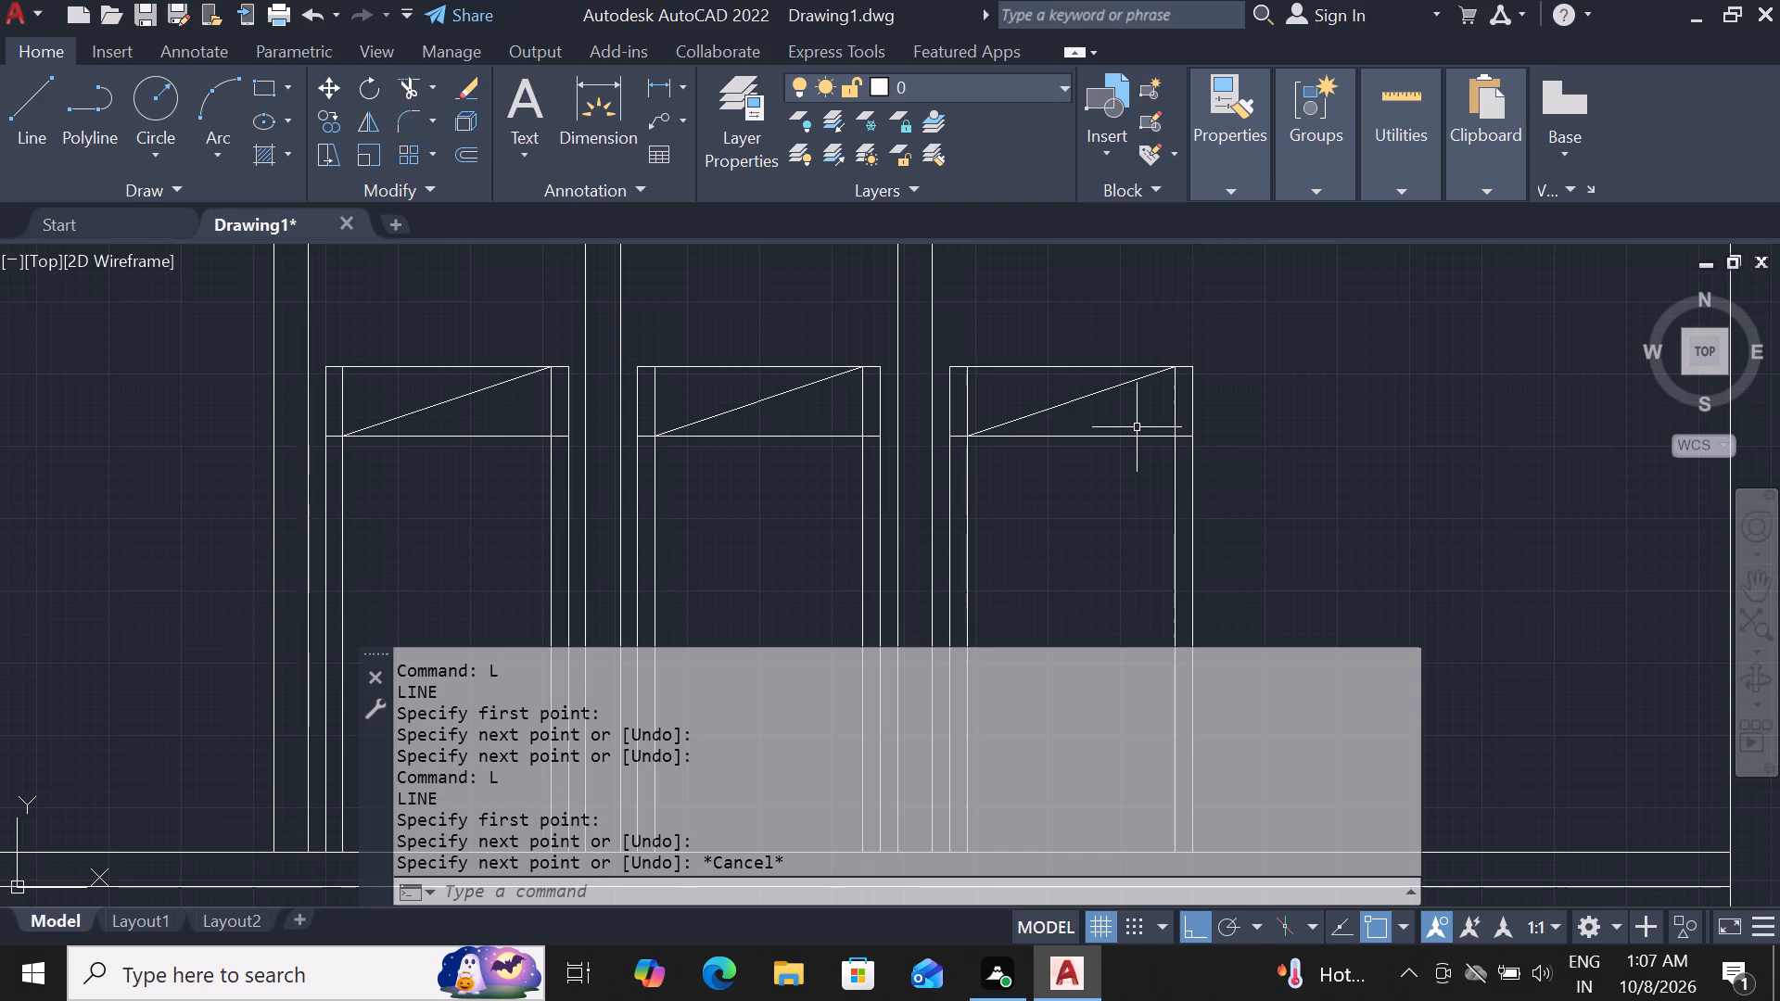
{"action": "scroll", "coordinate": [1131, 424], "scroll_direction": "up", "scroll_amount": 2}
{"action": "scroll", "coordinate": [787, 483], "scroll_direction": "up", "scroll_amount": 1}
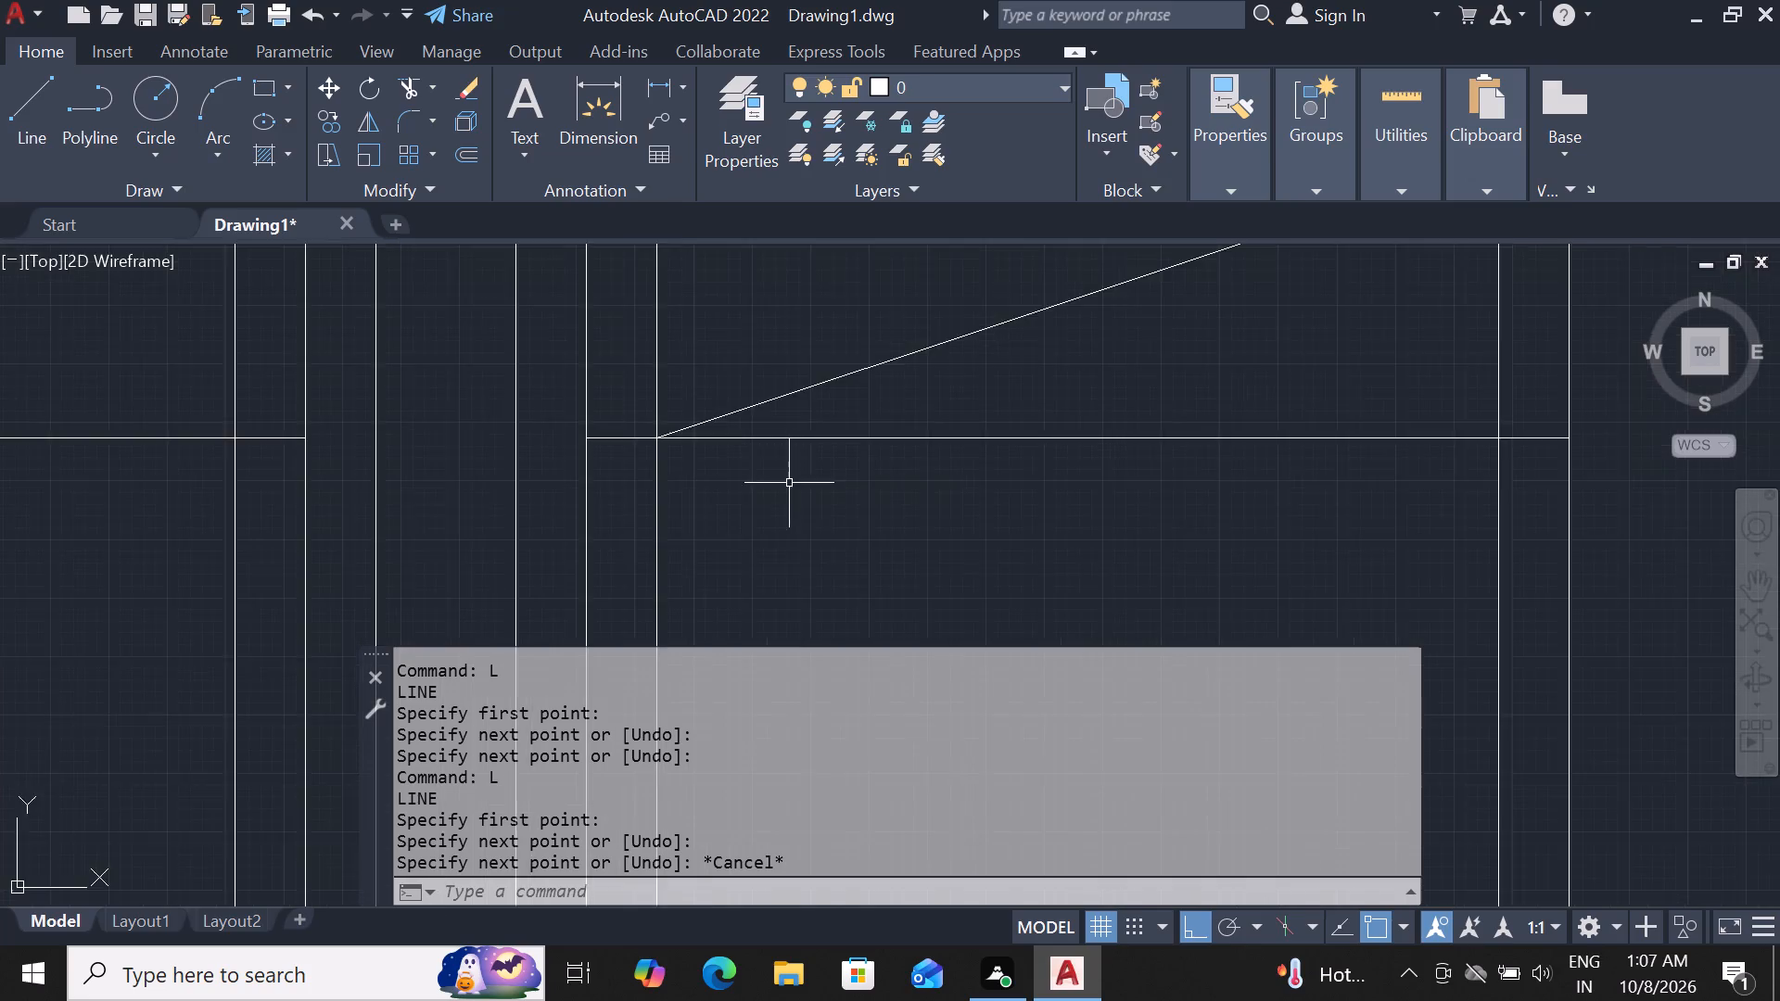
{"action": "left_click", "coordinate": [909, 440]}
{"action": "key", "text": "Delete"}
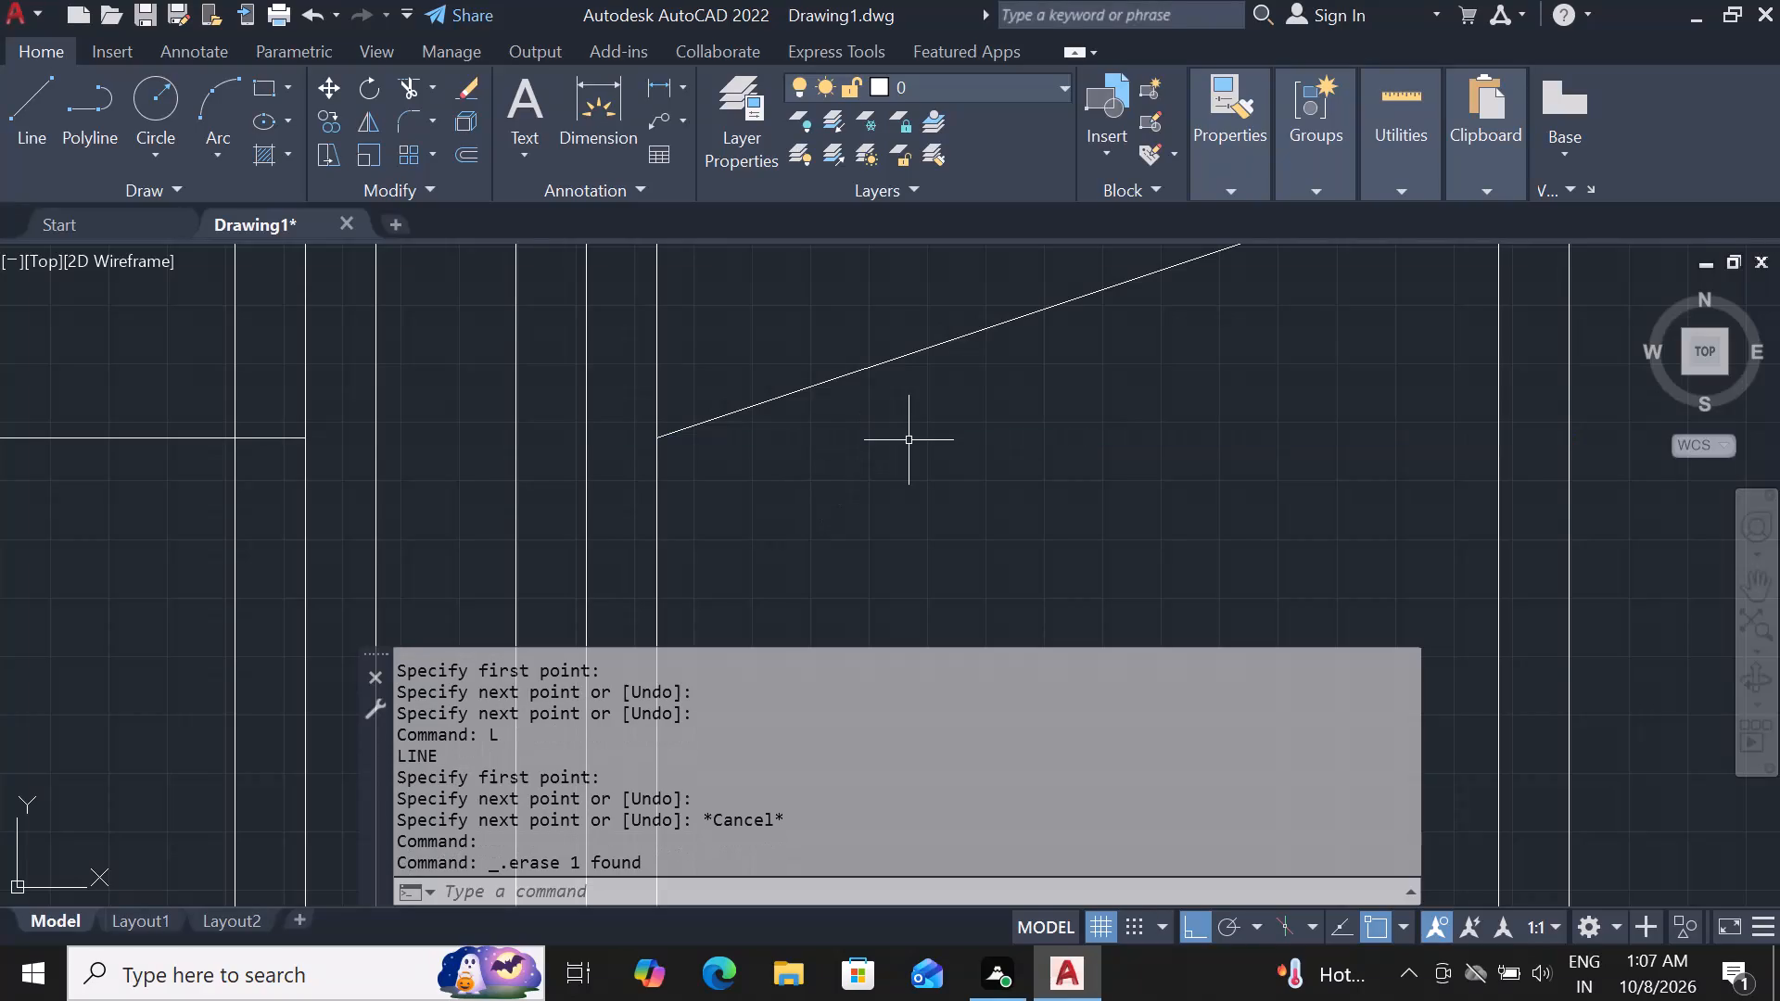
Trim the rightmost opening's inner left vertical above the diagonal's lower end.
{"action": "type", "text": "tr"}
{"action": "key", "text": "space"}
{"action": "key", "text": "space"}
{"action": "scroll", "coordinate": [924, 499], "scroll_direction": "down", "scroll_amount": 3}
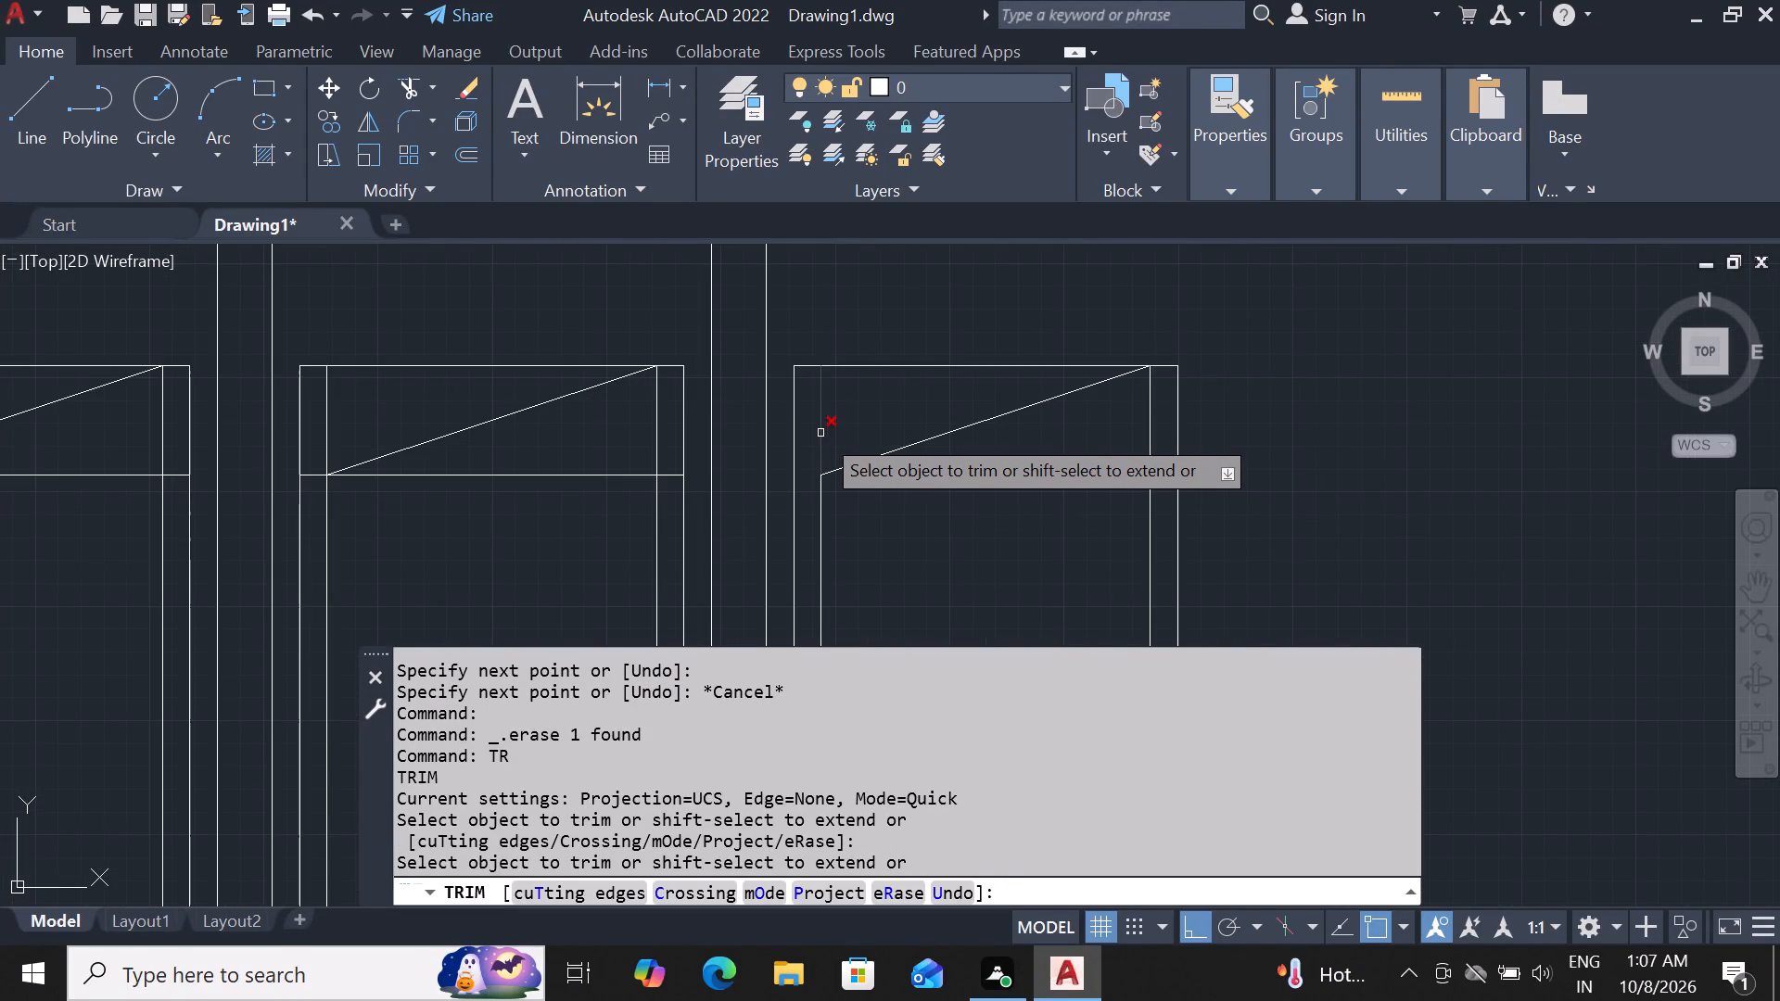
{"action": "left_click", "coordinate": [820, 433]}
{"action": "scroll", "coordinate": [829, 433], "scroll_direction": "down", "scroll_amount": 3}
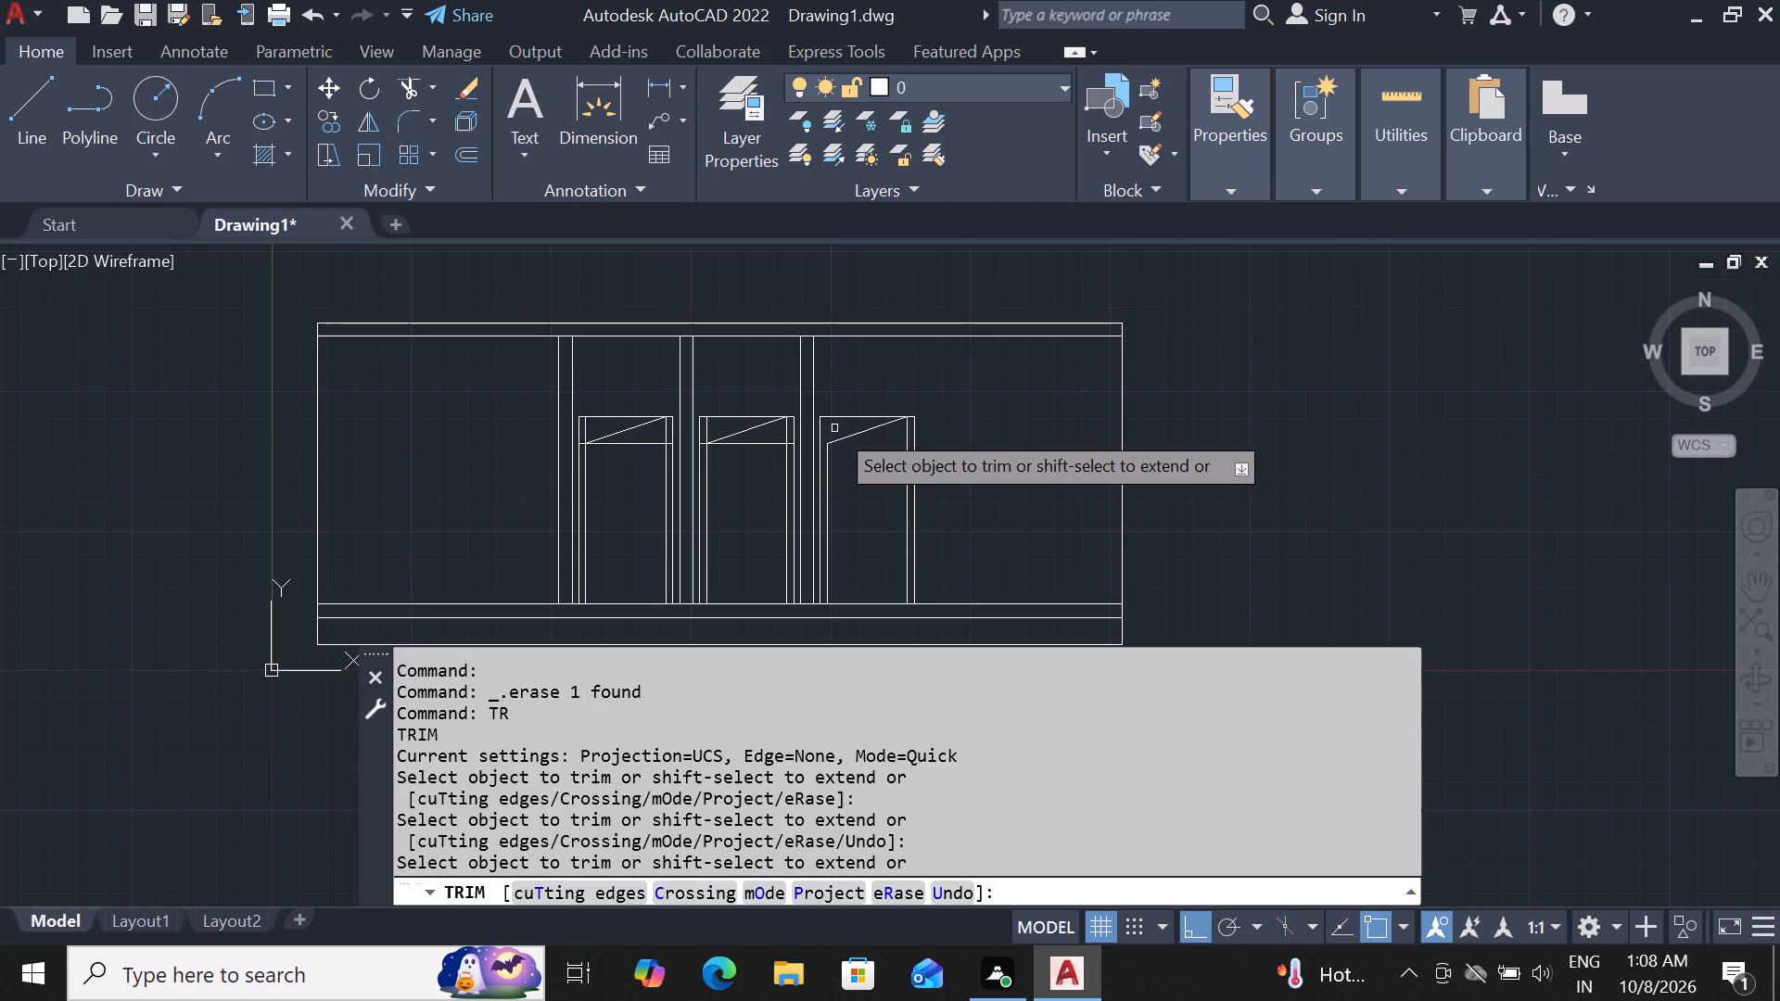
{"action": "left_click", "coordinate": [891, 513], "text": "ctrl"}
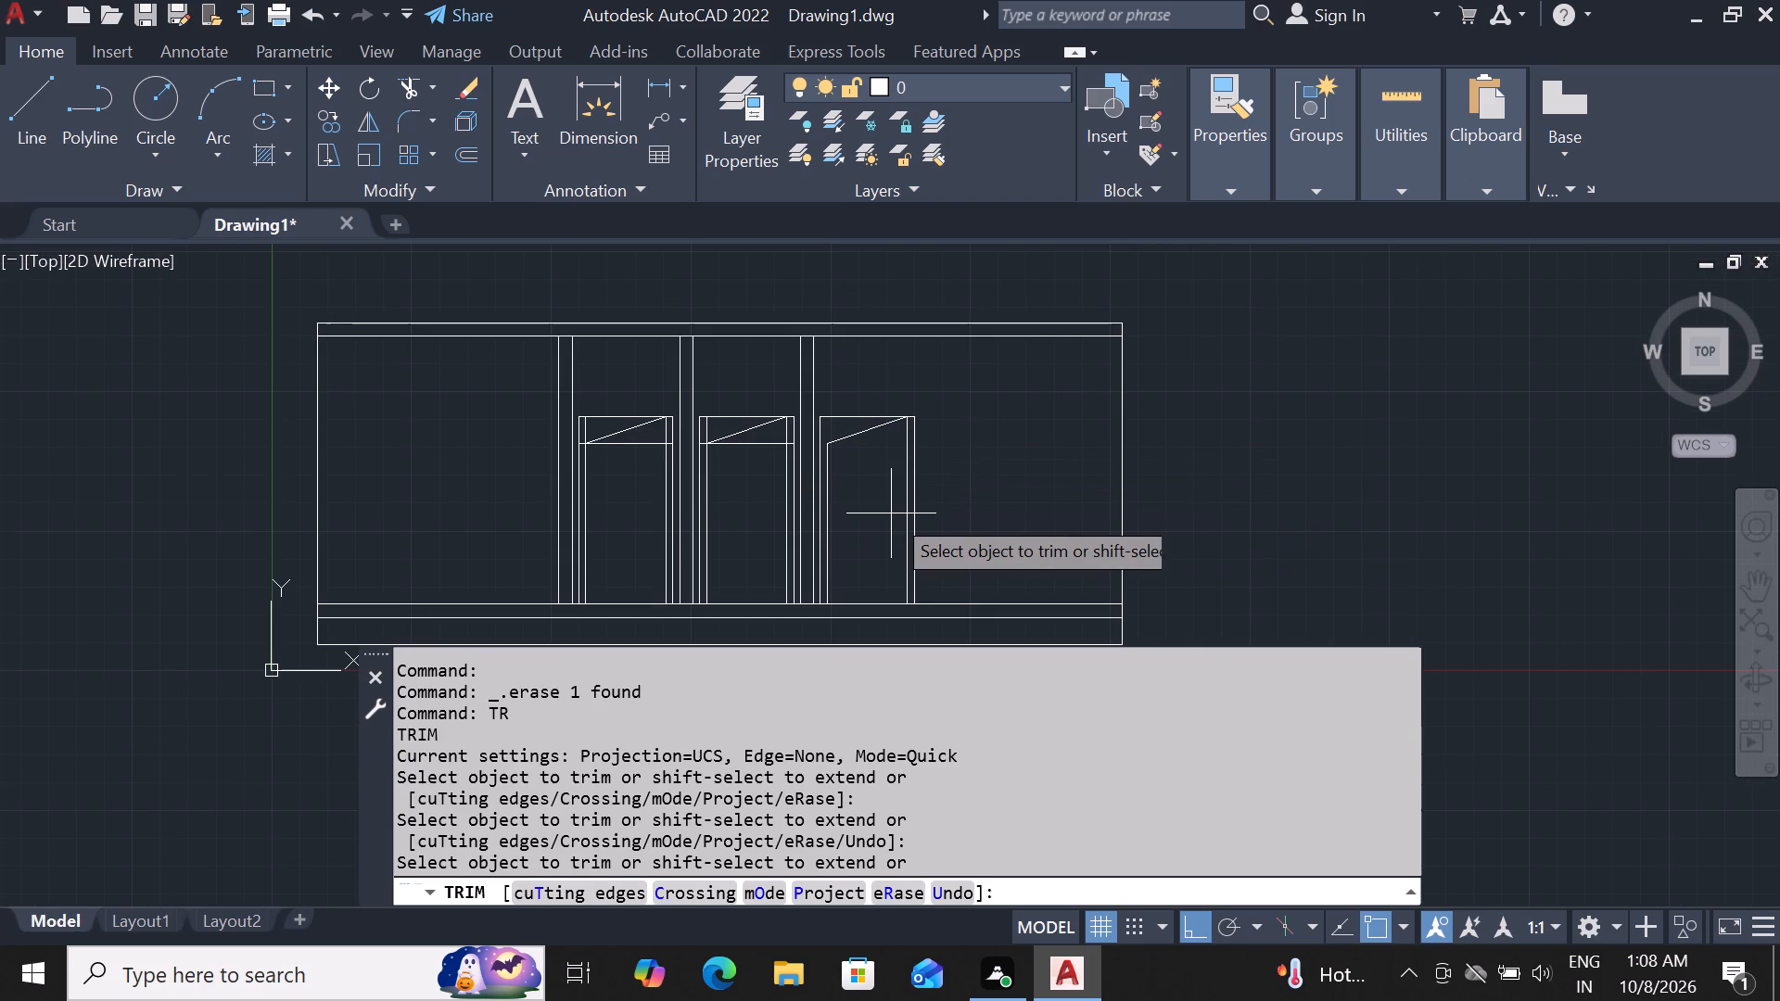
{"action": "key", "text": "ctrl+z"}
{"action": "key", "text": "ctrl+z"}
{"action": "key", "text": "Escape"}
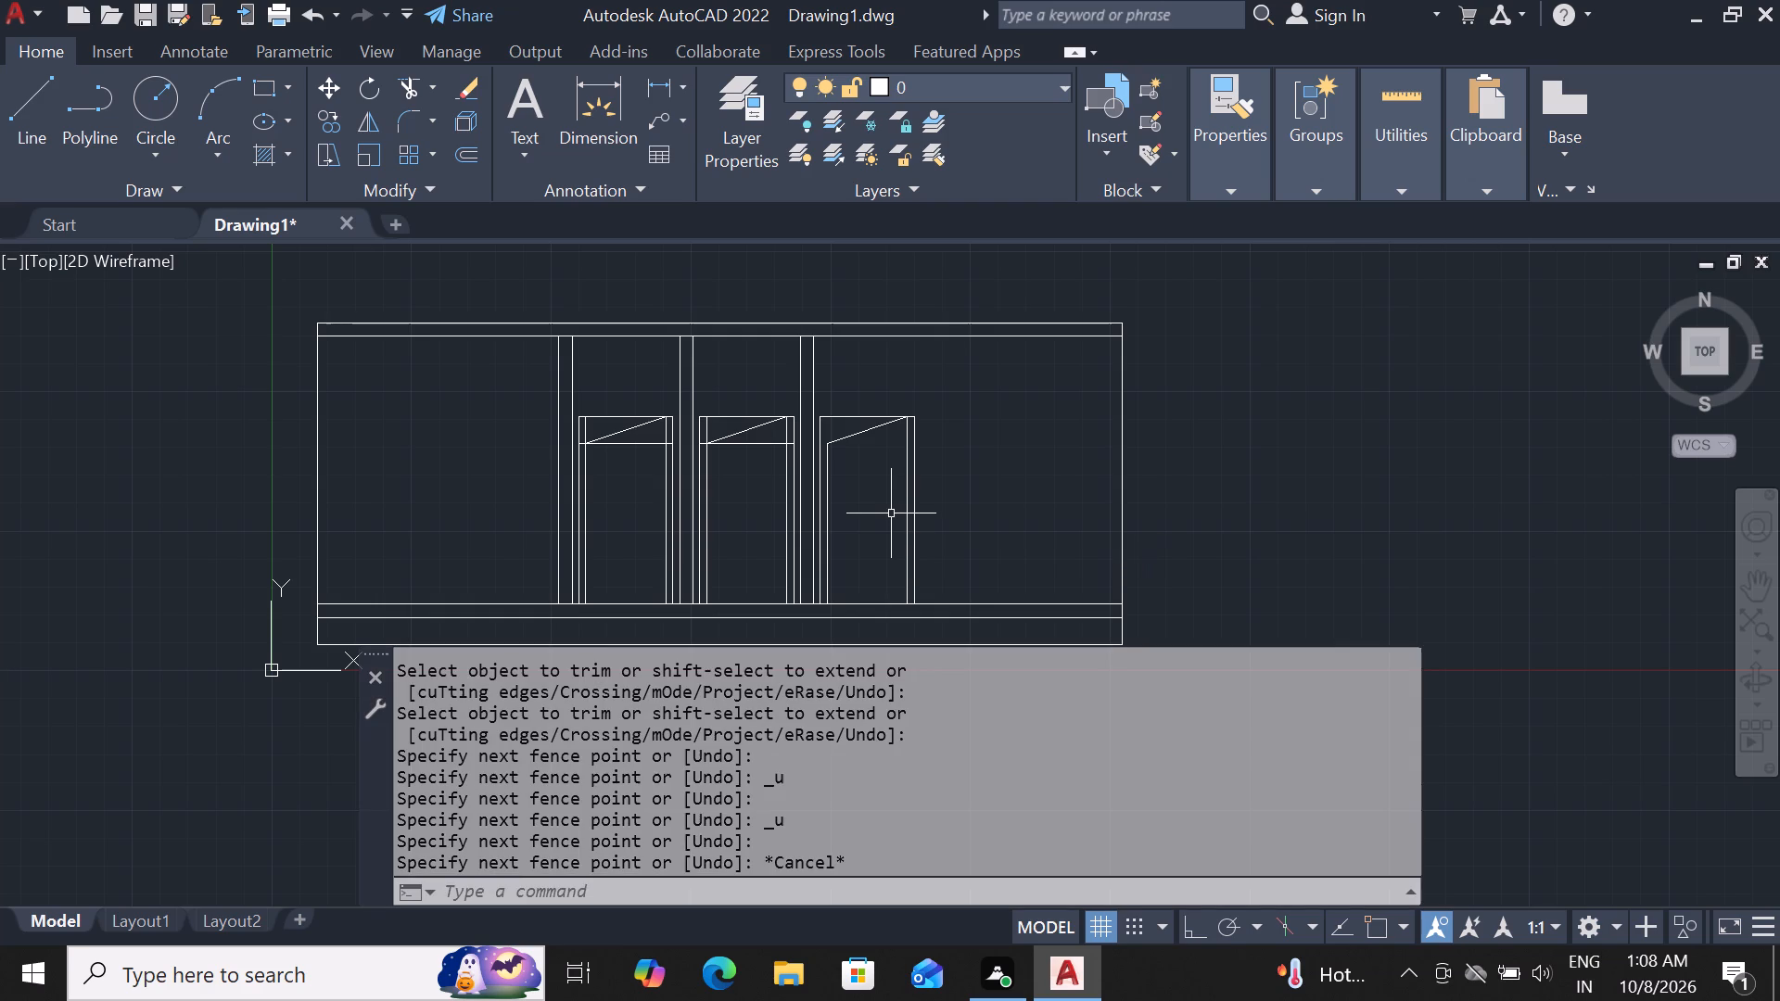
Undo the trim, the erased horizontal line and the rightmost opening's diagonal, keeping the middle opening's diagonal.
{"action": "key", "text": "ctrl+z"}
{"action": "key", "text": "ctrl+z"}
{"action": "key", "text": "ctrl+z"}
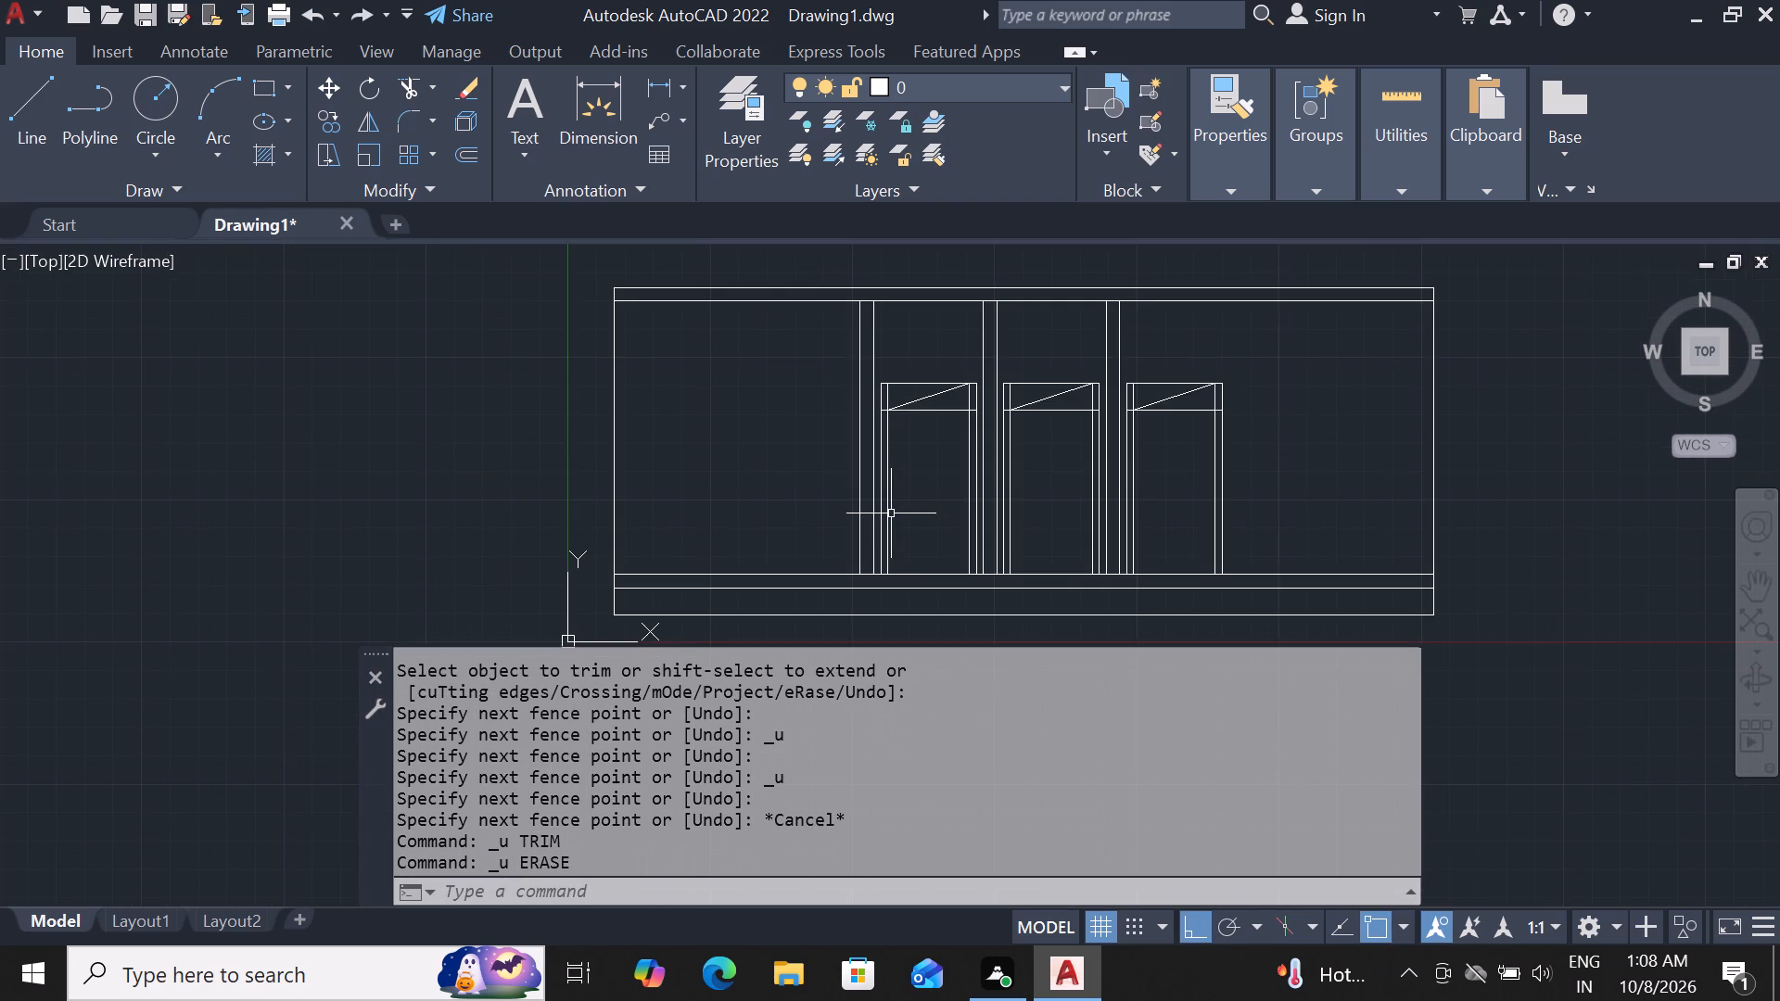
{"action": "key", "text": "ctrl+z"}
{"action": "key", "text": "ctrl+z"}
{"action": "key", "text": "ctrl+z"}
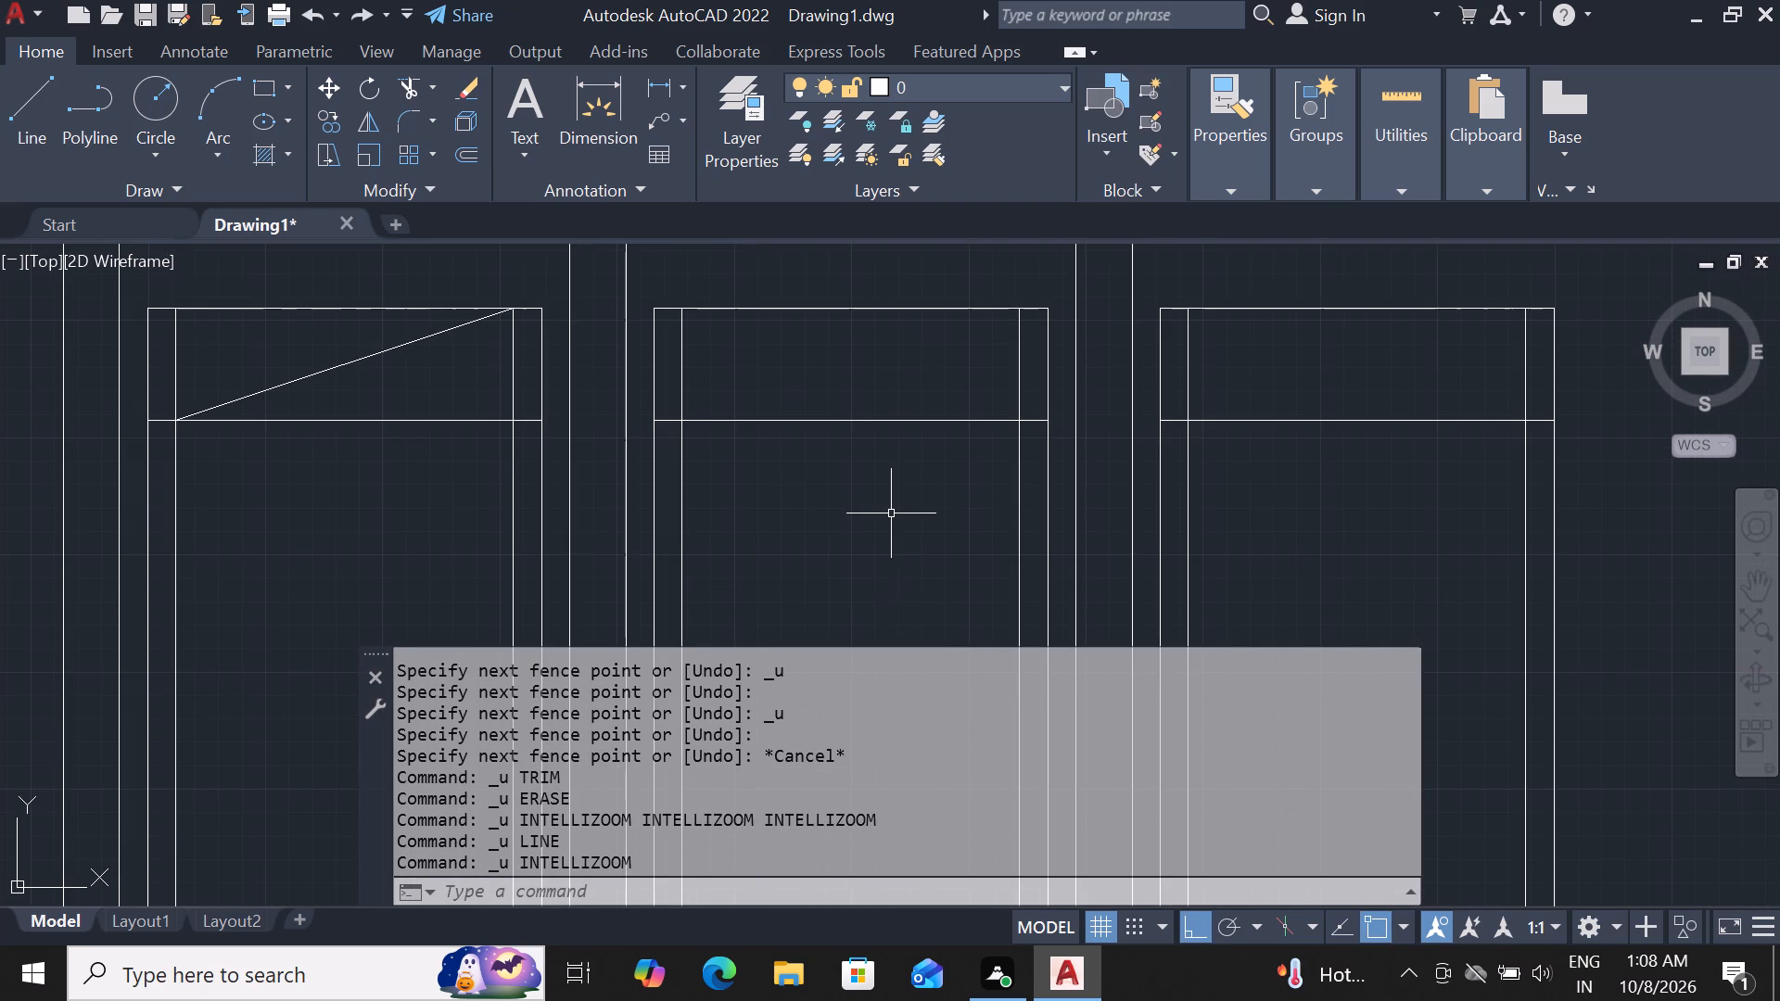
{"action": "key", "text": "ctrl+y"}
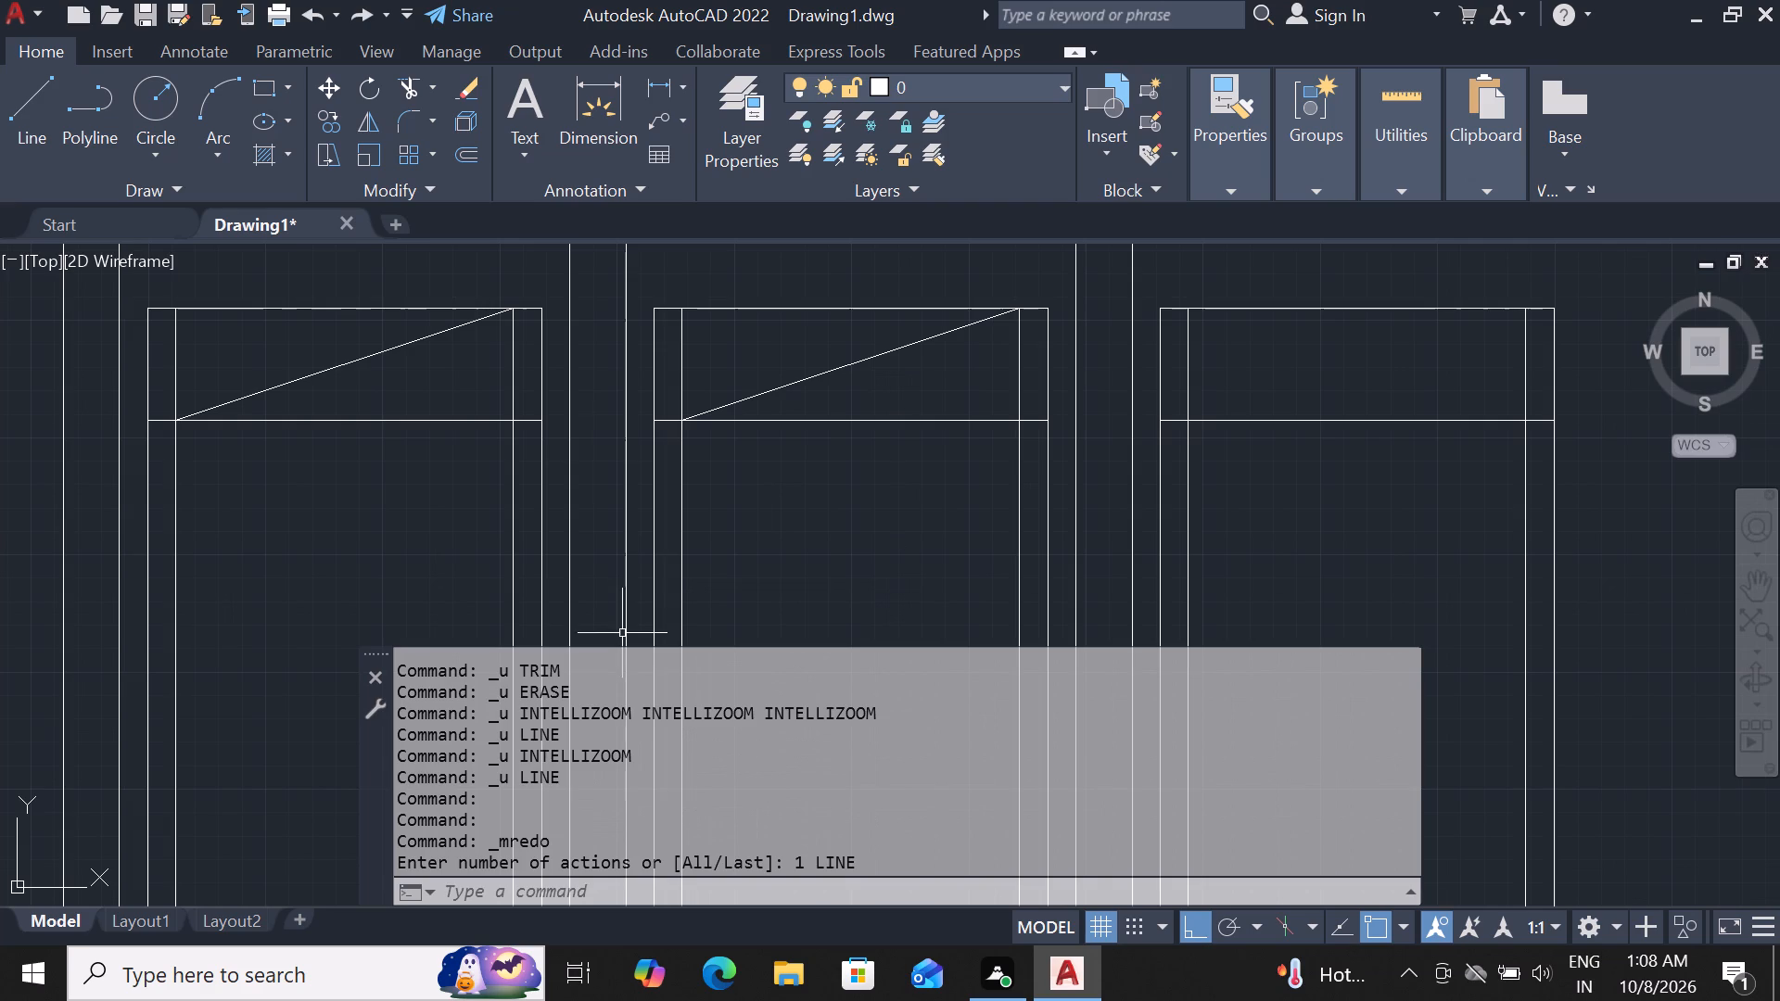
Draw a diagonal in the rightmost opening from its inner left vertical's top end down to the inner right vertical at the 1' offset line.
{"action": "scroll", "coordinate": [1596, 459], "scroll_direction": "up", "scroll_amount": 2}
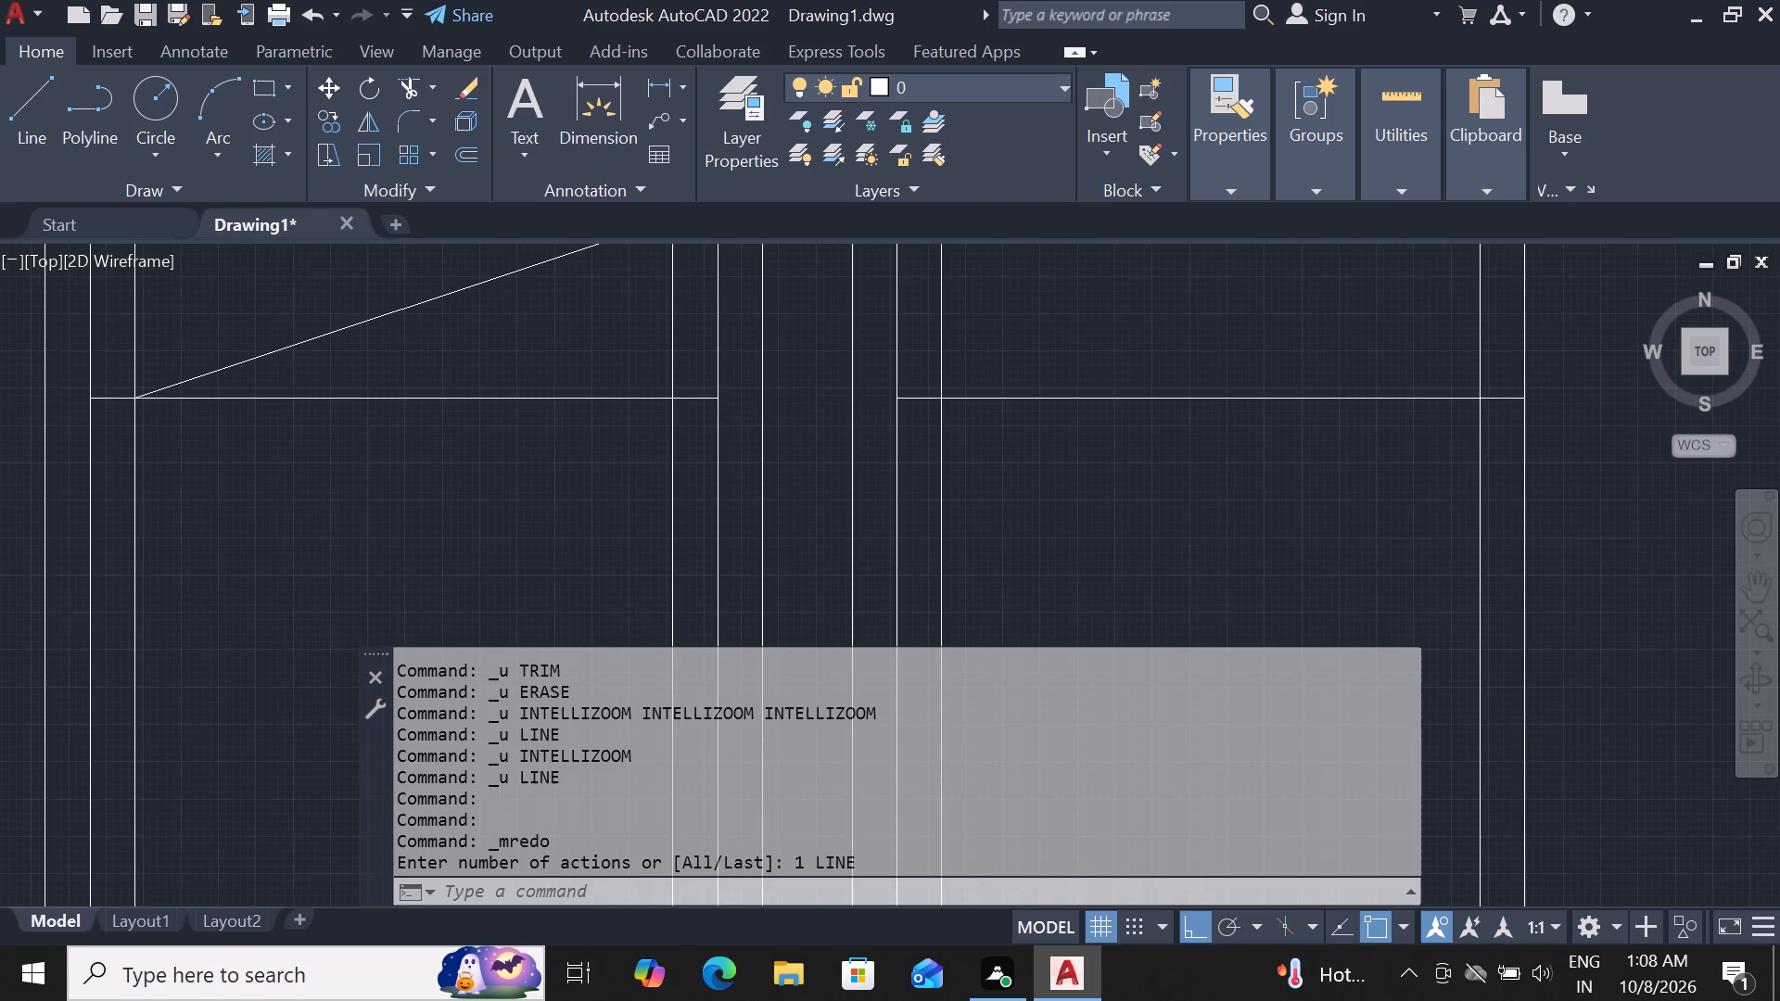
{"action": "key", "text": "l"}
{"action": "key", "text": "Return"}
{"action": "scroll", "coordinate": [927, 491], "scroll_direction": "down", "scroll_amount": 2}
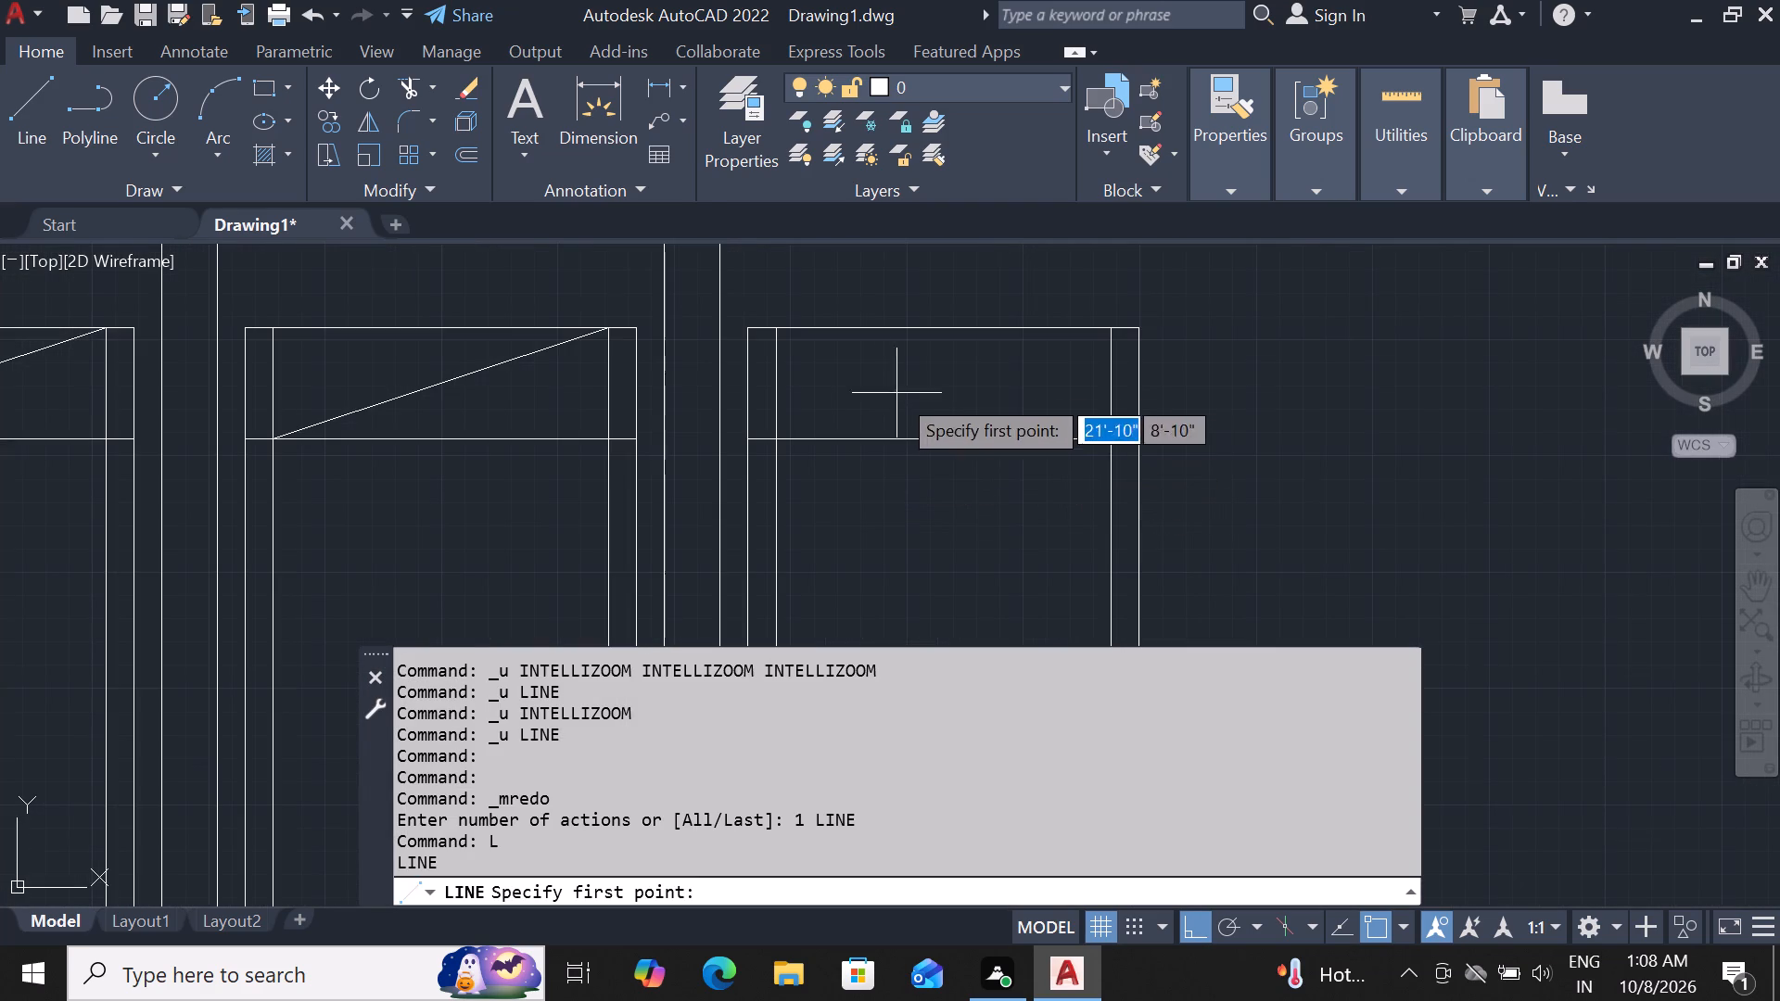
{"action": "left_click", "coordinate": [778, 332]}
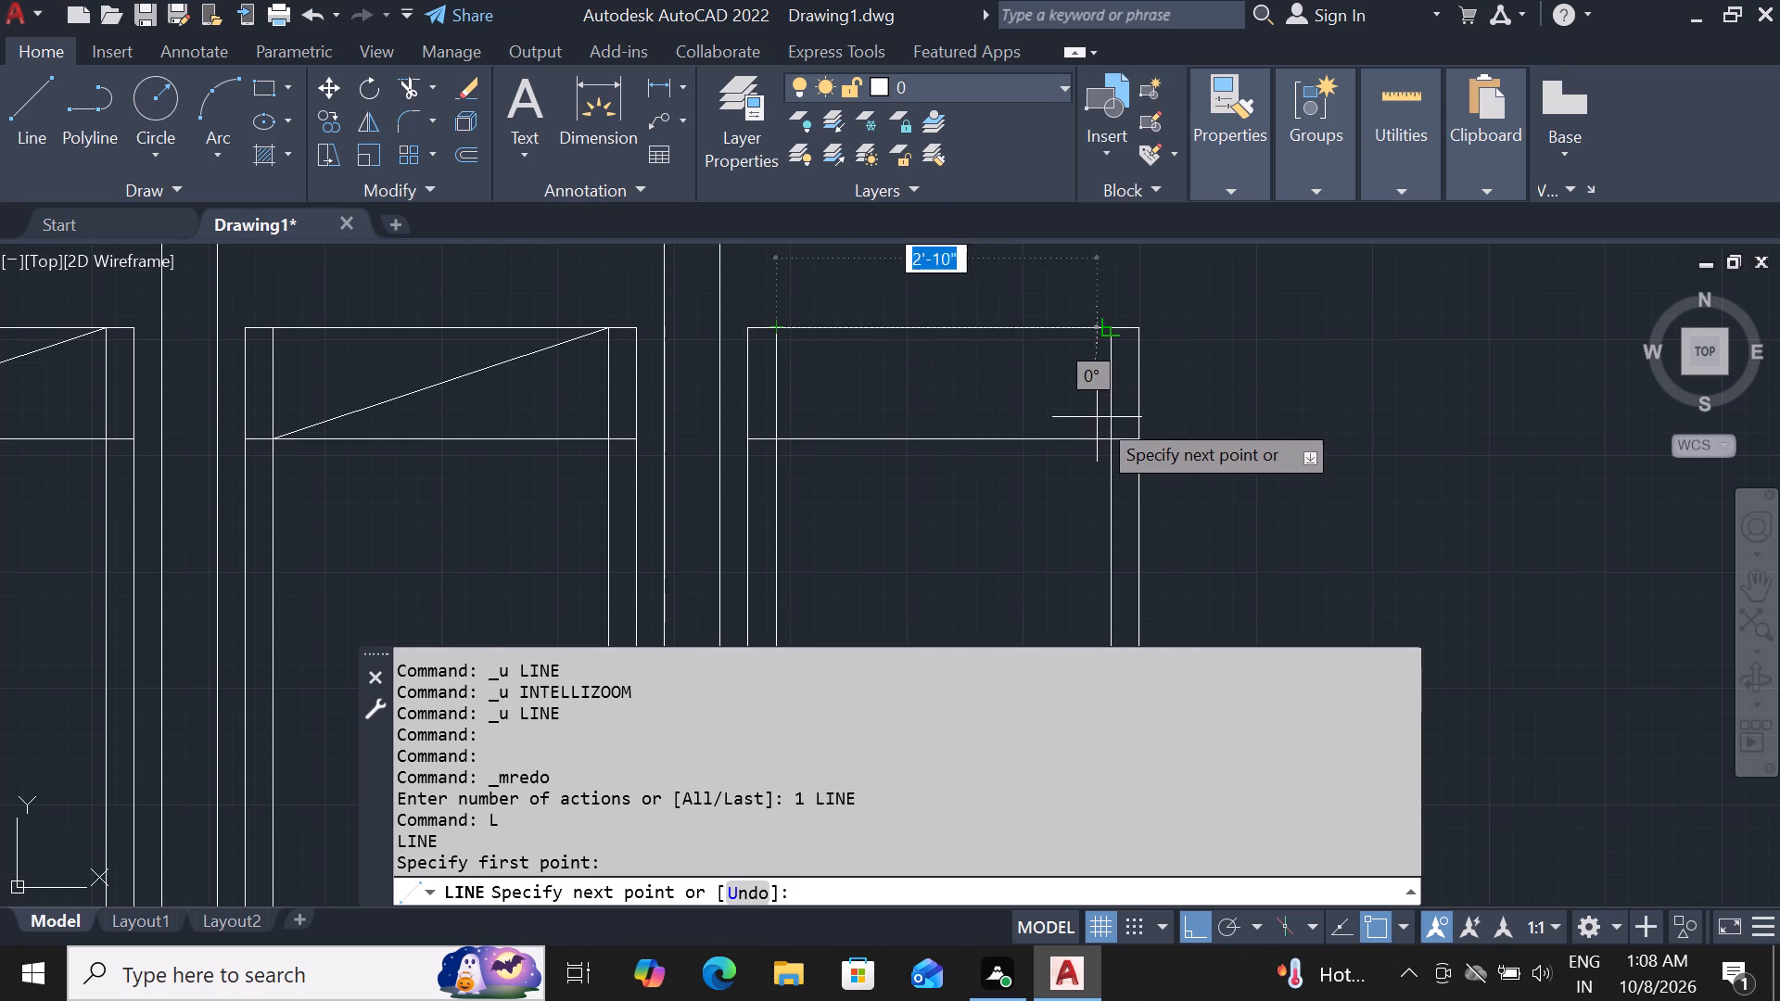
{"action": "left_click", "coordinate": [1110, 435]}
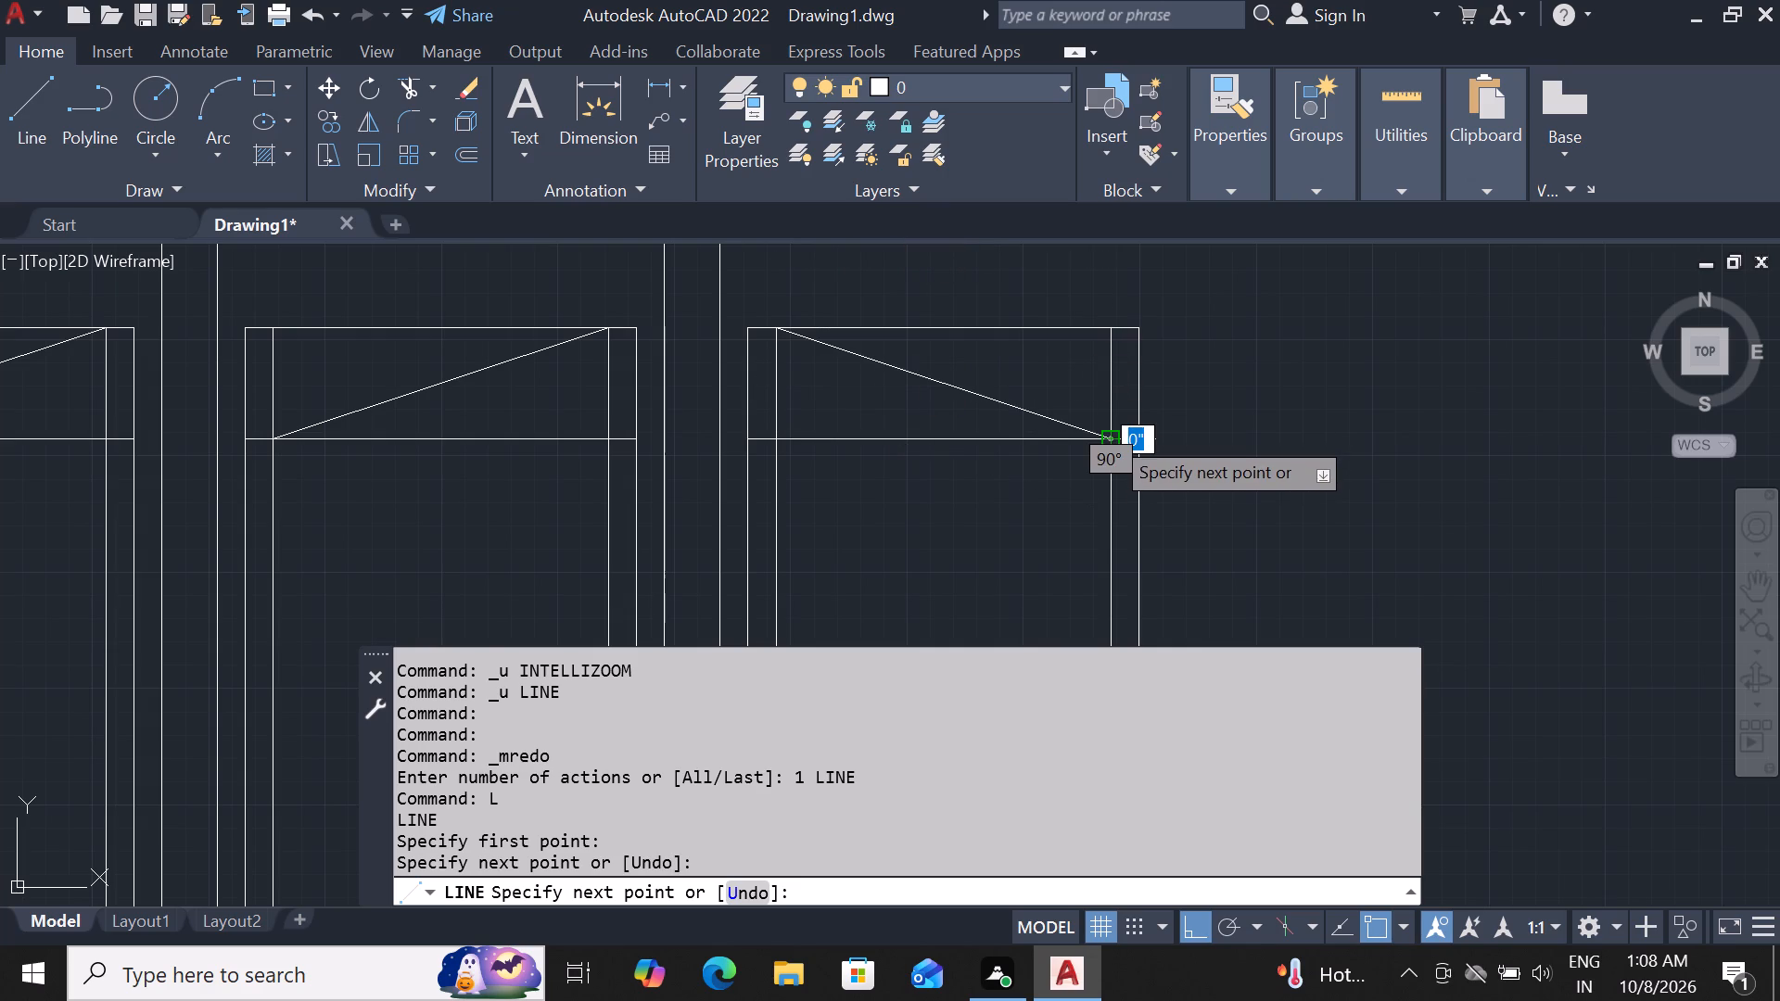
{"action": "key", "text": "space"}
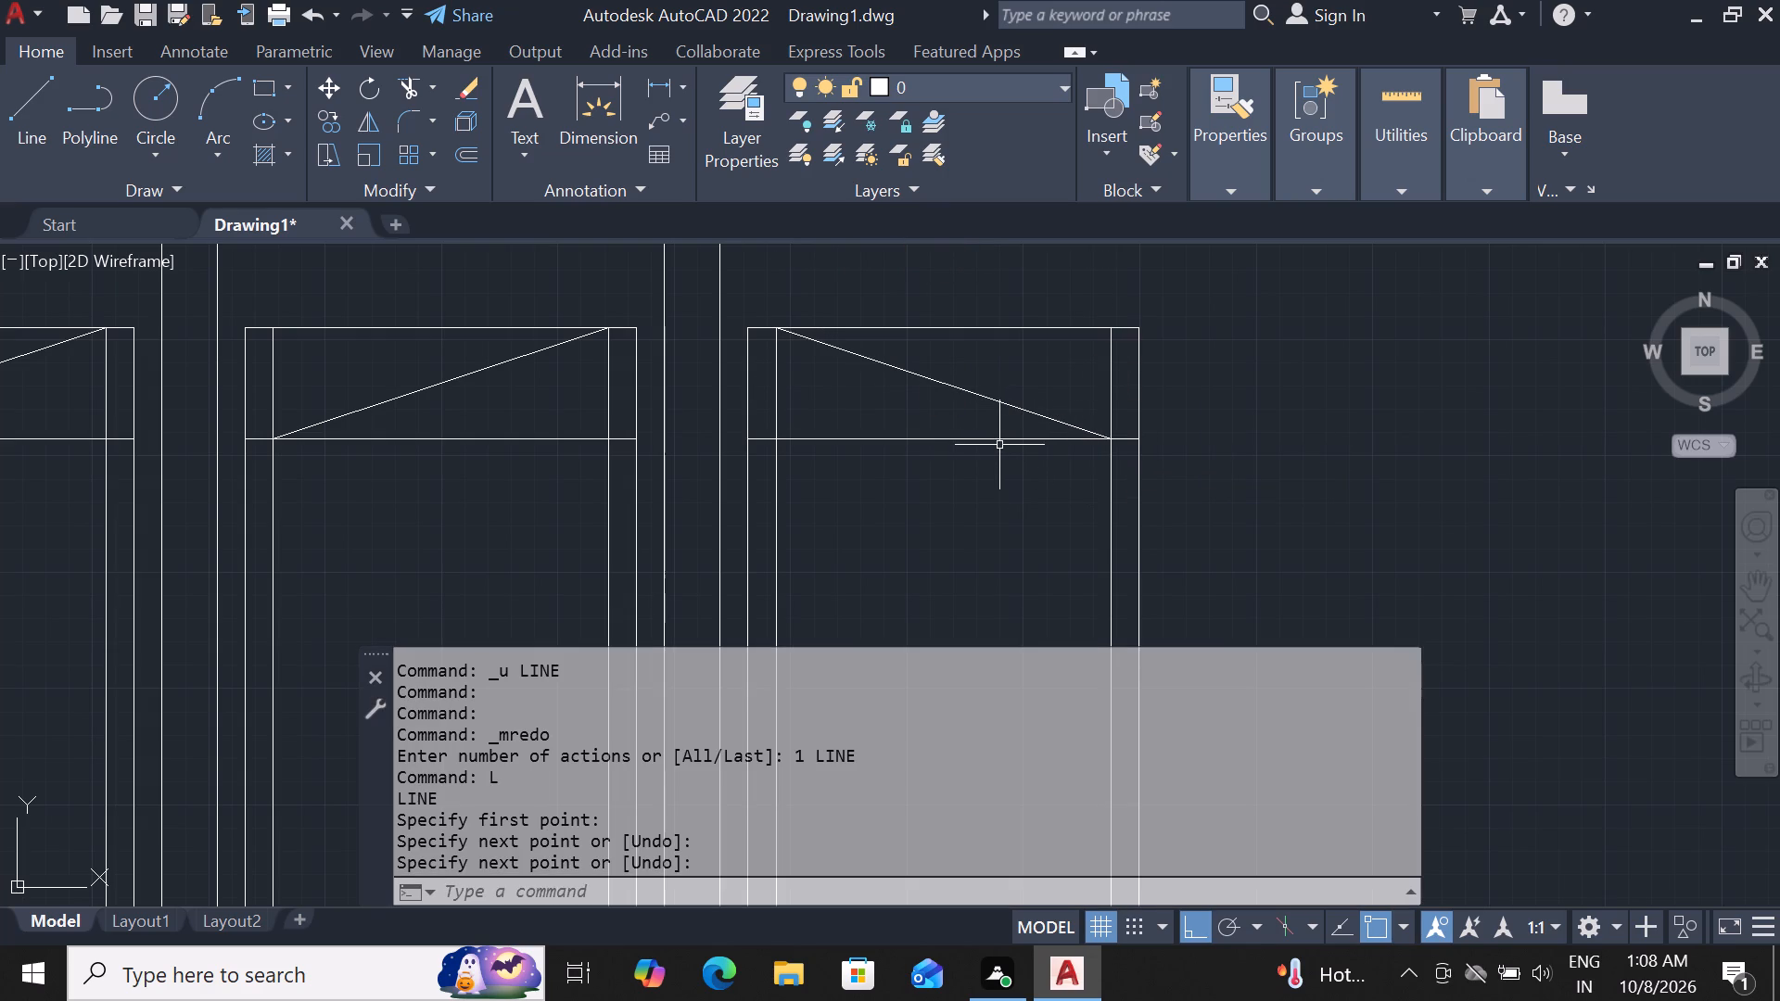
Erase the 1' offset horizontal line below the diagonal in the rightmost opening.
{"action": "left_click", "coordinate": [990, 439]}
{"action": "key", "text": "Delete"}
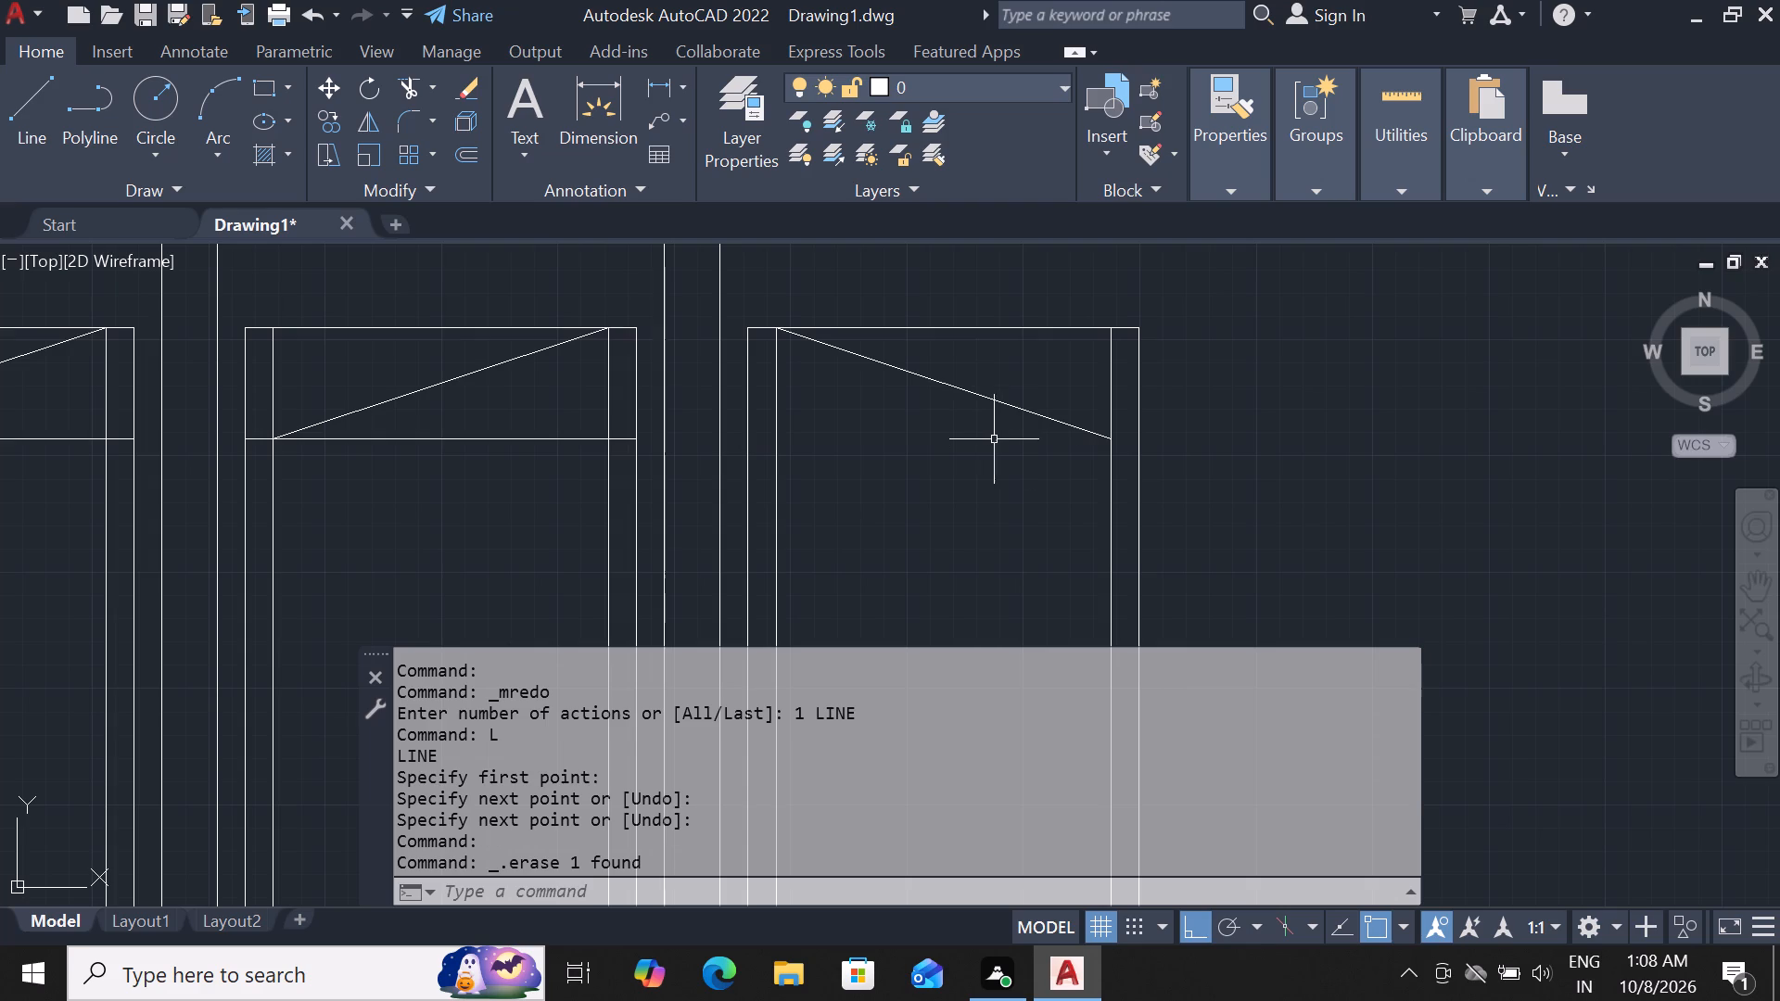
Trim the rightmost opening's inner right vertical above the diagonal's lower end.
{"action": "type", "text": "tr"}
{"action": "key", "text": "space"}
{"action": "key", "text": "space"}
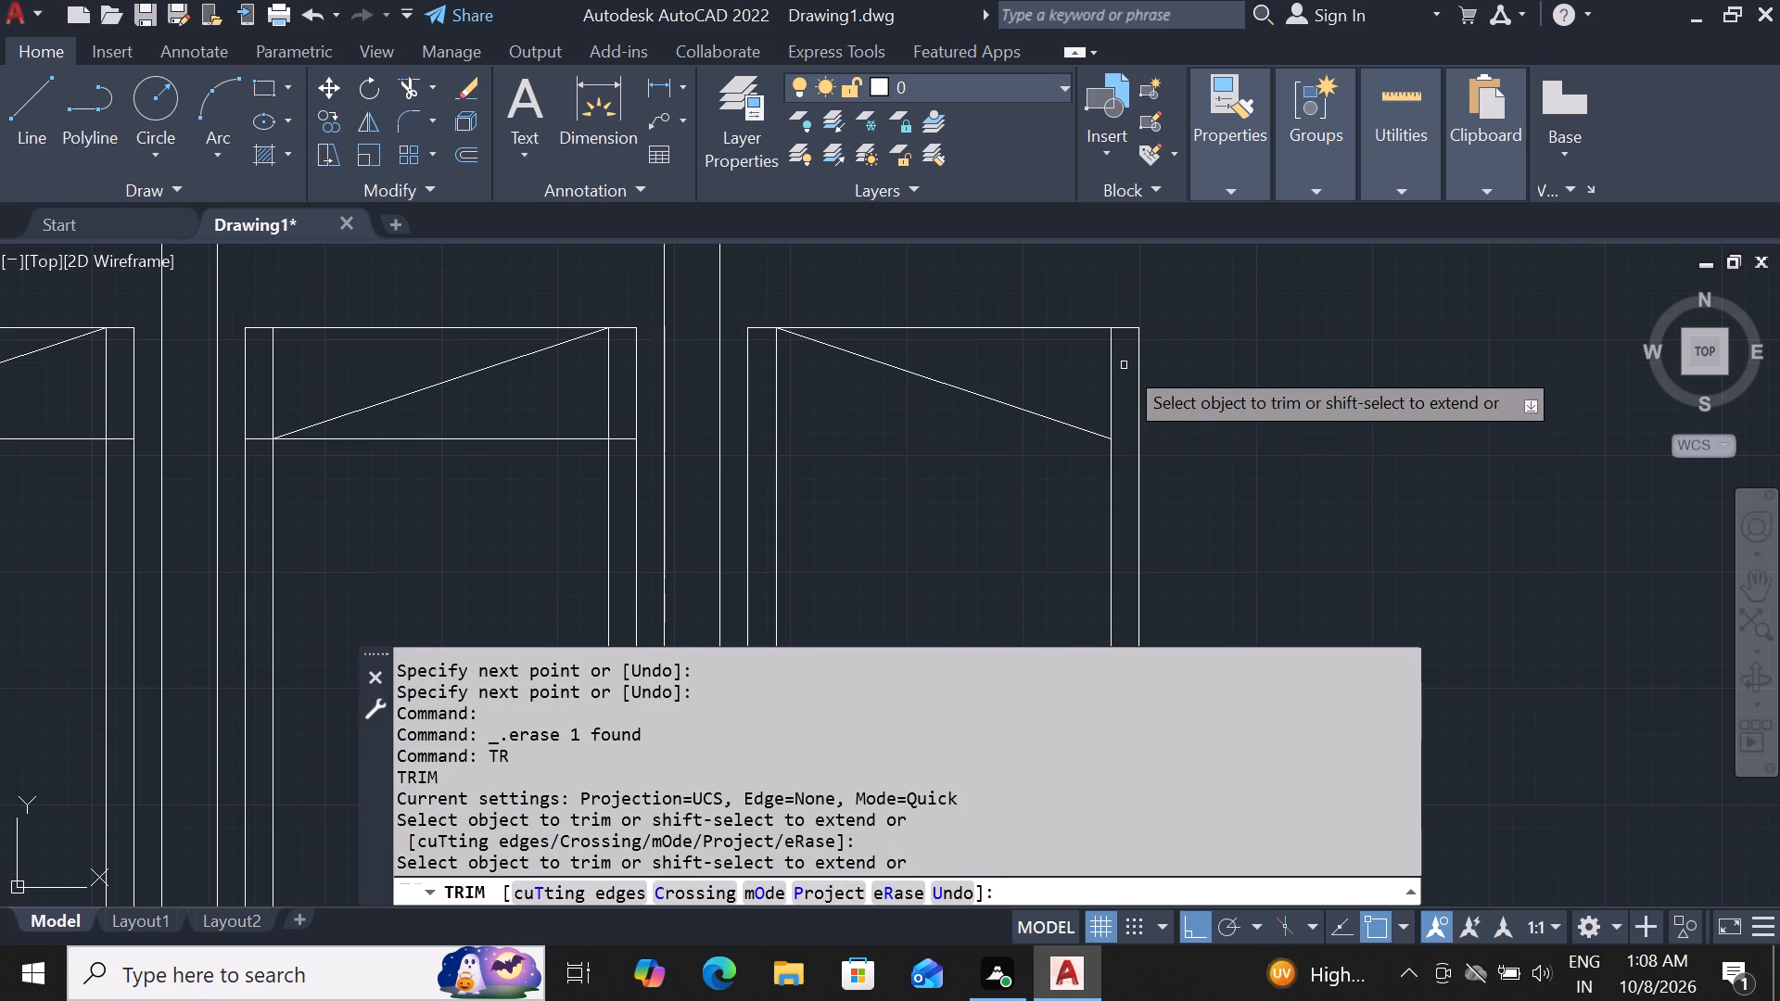
{"action": "left_click", "coordinate": [1108, 385]}
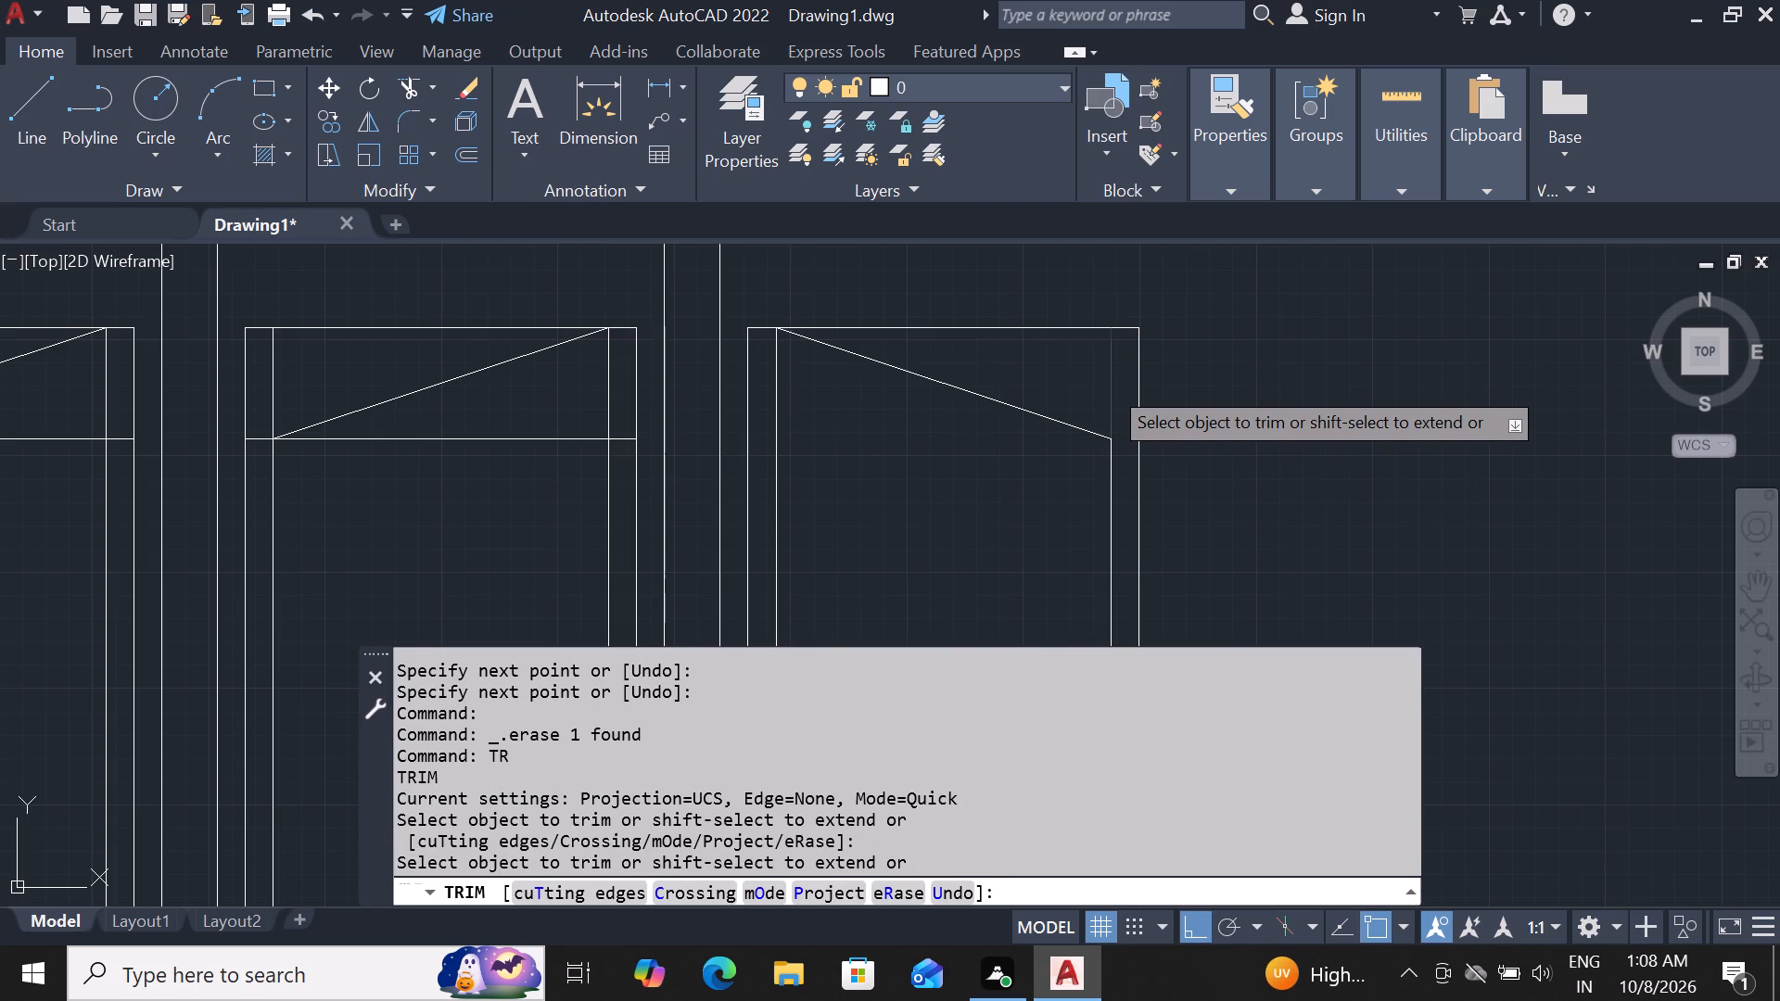
Trim the middle opening's inner left vertical above the diagonal's lower end.
{"action": "scroll", "coordinate": [1108, 415], "scroll_direction": "down", "scroll_amount": 2}
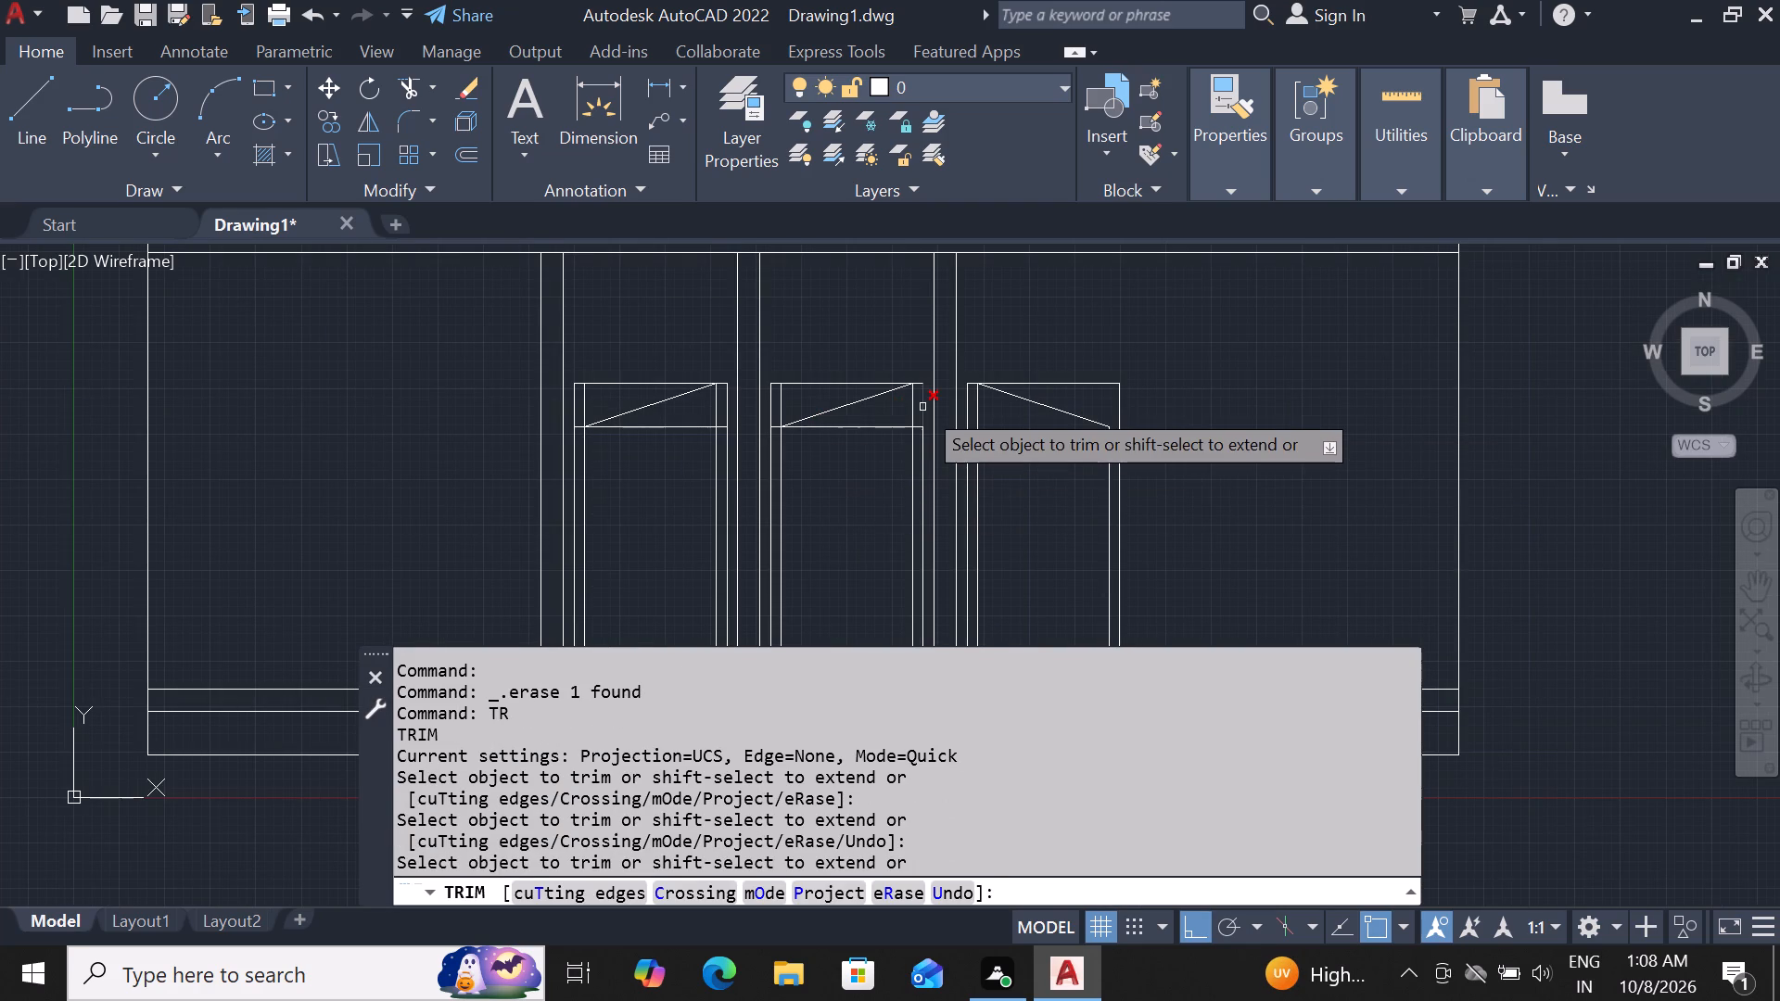
{"action": "scroll", "coordinate": [843, 432], "scroll_direction": "up", "scroll_amount": 1}
{"action": "scroll", "coordinate": [741, 412], "scroll_direction": "up", "scroll_amount": 1}
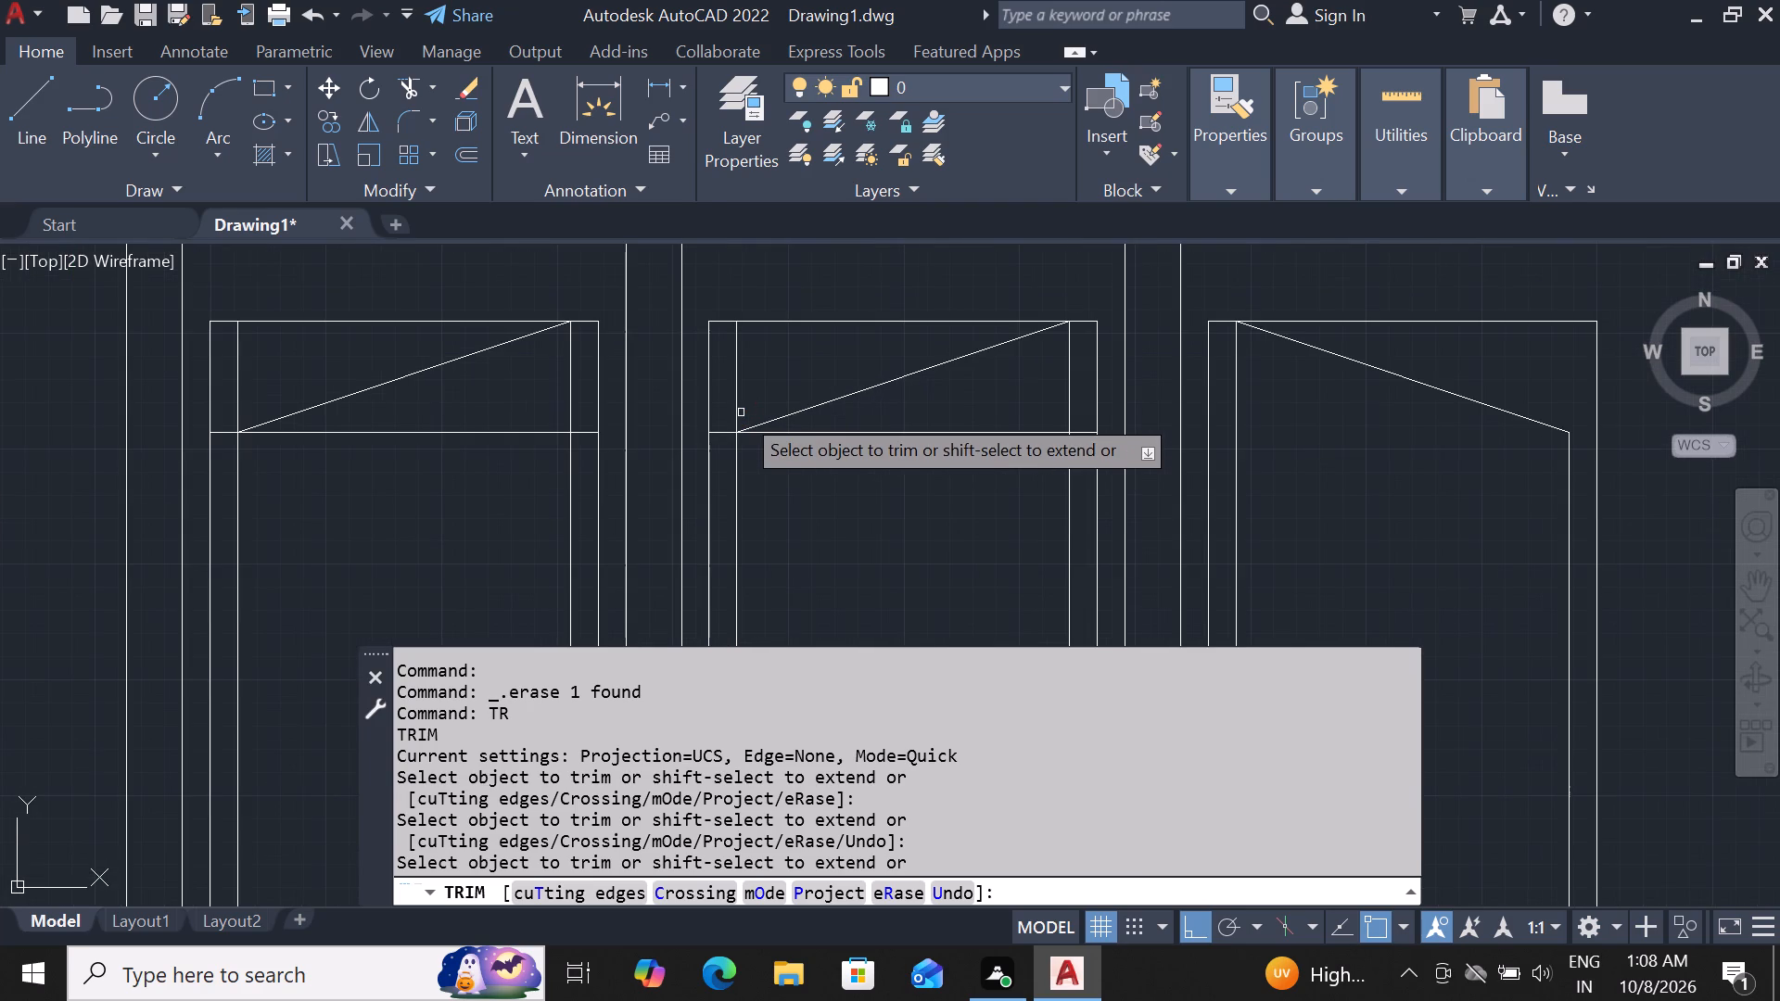
{"action": "left_click", "coordinate": [741, 412]}
{"action": "left_click", "coordinate": [731, 416]}
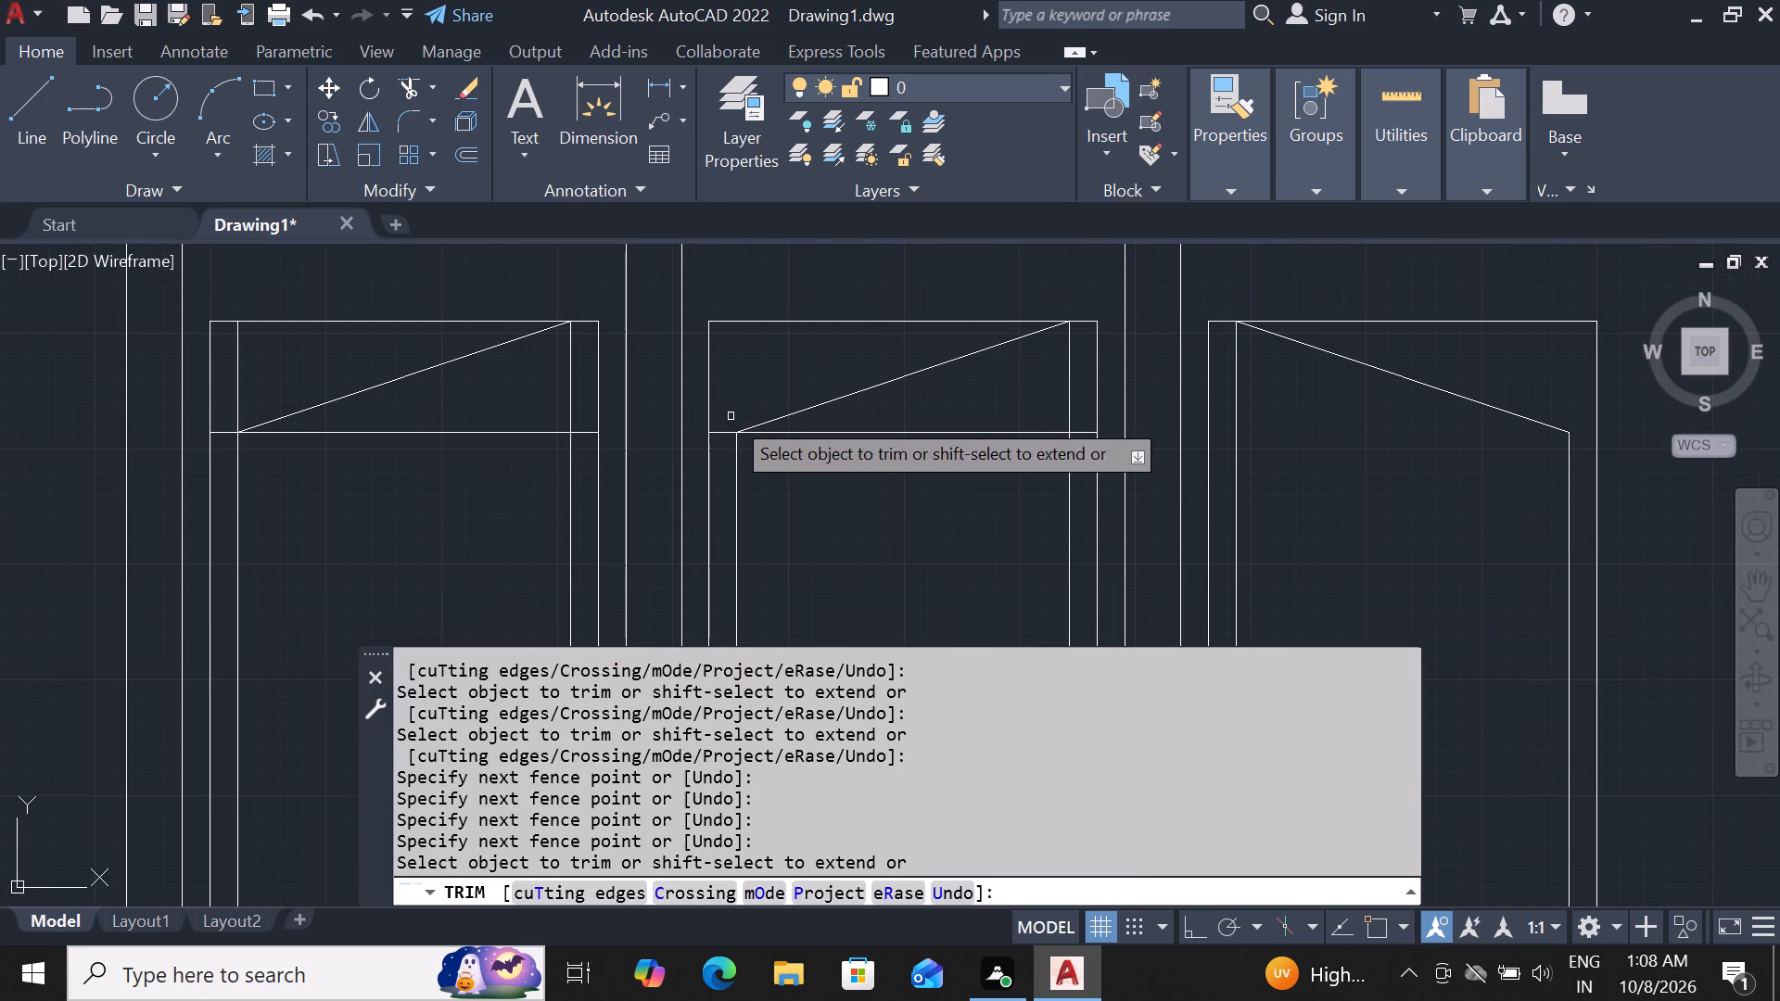
Trim away the middle opening's 1' offset horizontal line, including the short pieces between its inner and outer verticals.
{"action": "left_click", "coordinate": [852, 432]}
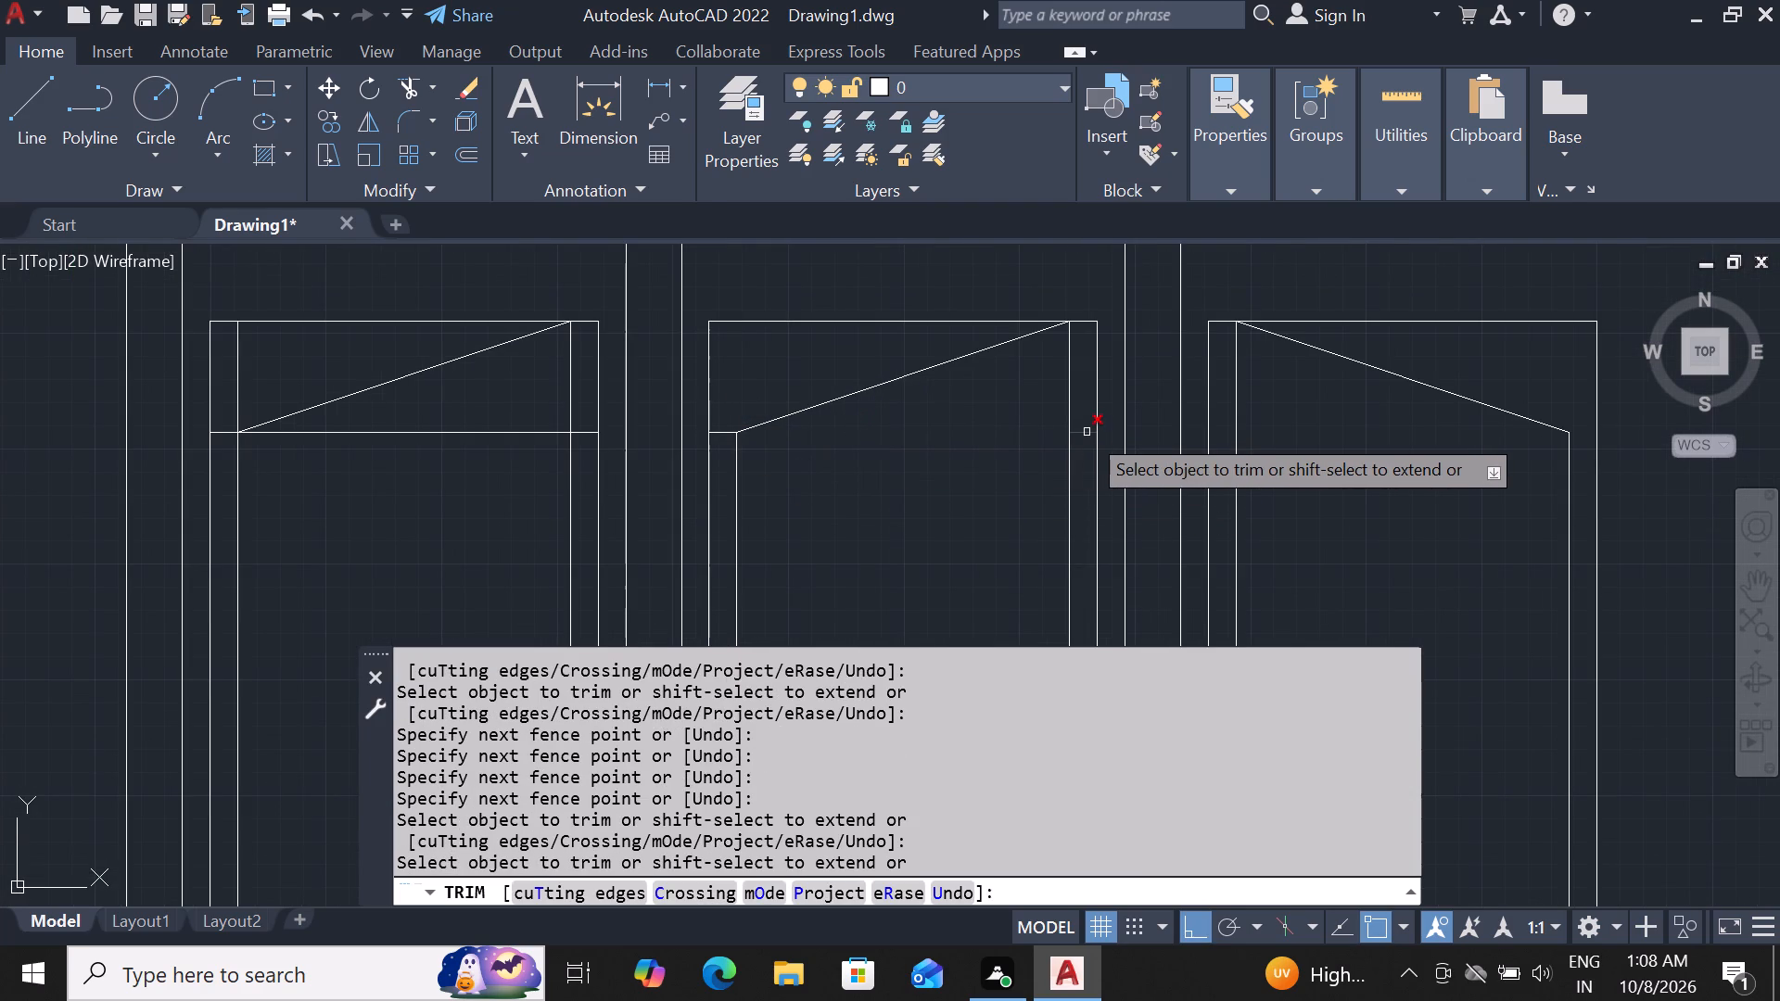
{"action": "scroll", "coordinate": [1087, 432], "scroll_direction": "up", "scroll_amount": 2}
{"action": "scroll", "coordinate": [1087, 432], "scroll_direction": "down", "scroll_amount": 2}
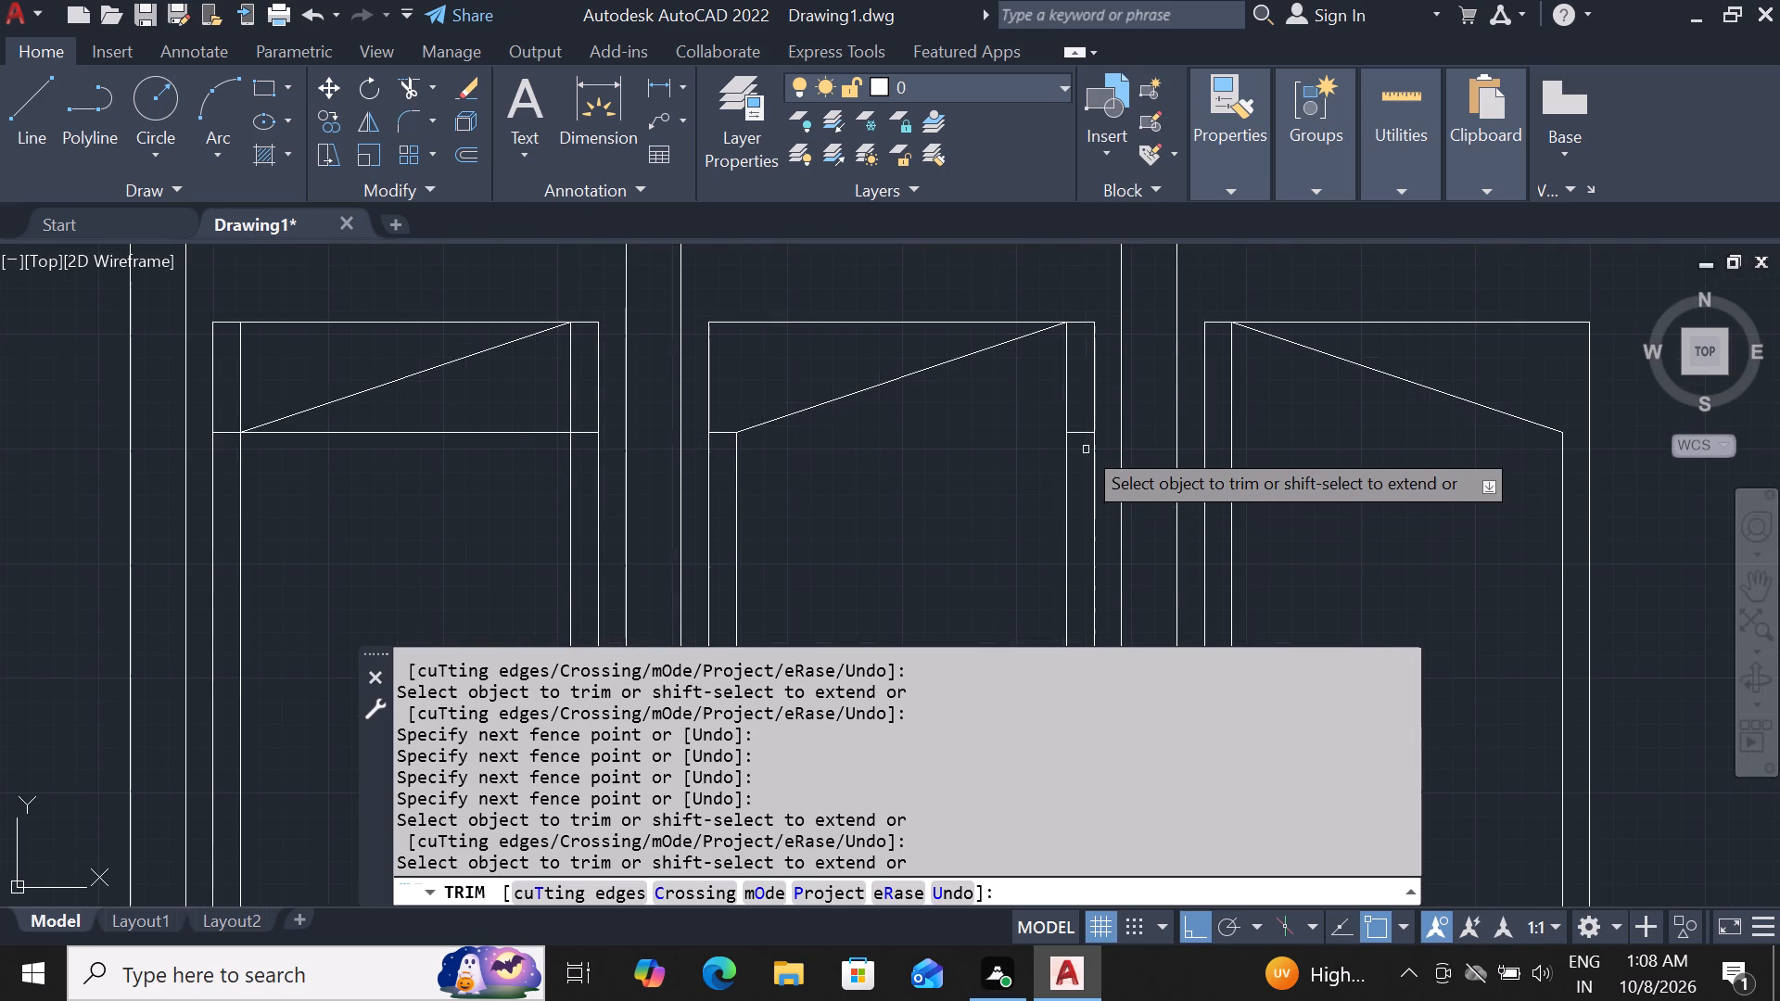
{"action": "scroll", "coordinate": [1073, 414], "scroll_direction": "up", "scroll_amount": 2}
{"action": "left_click", "coordinate": [1077, 438]}
{"action": "left_click", "coordinate": [1087, 500]}
{"action": "scroll", "coordinate": [1087, 500], "scroll_direction": "down", "scroll_amount": 3}
{"action": "scroll", "coordinate": [829, 475], "scroll_direction": "up", "scroll_amount": 2}
{"action": "scroll", "coordinate": [998, 489], "scroll_direction": "up", "scroll_amount": 1}
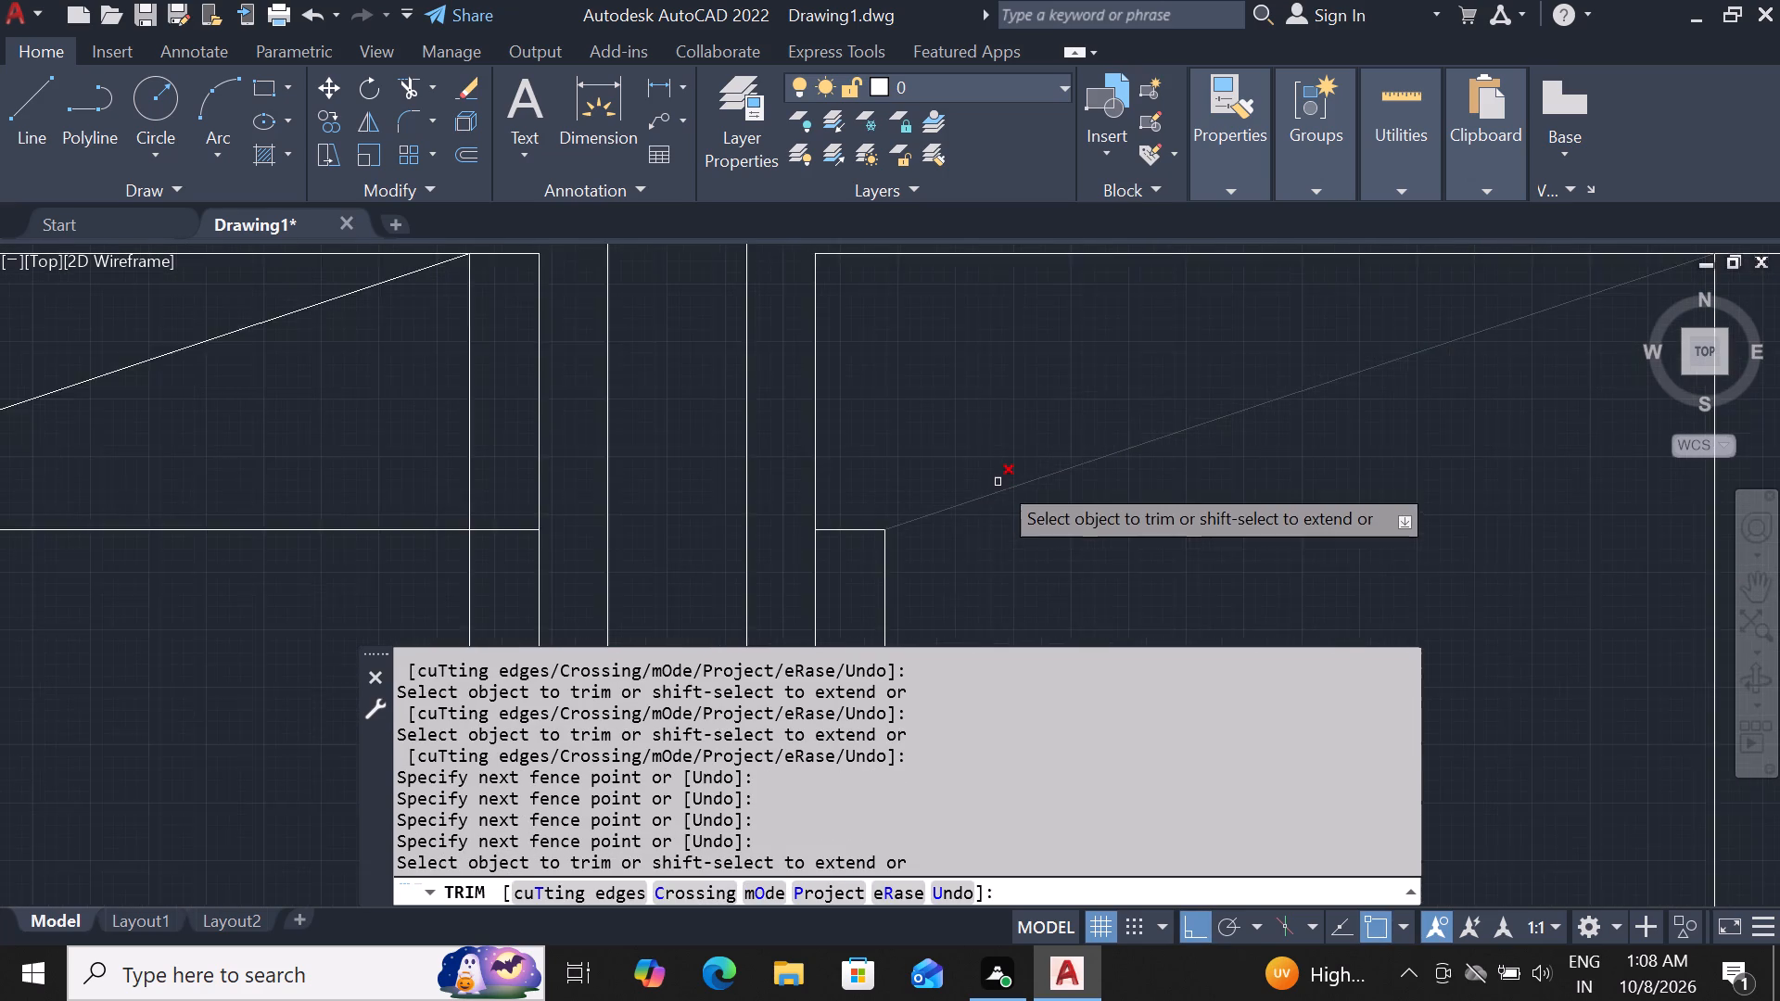
{"action": "scroll", "coordinate": [998, 481], "scroll_direction": "up", "scroll_amount": 1}
{"action": "scroll", "coordinate": [980, 458], "scroll_direction": "down", "scroll_amount": 4}
{"action": "scroll", "coordinate": [909, 450], "scroll_direction": "up", "scroll_amount": 2}
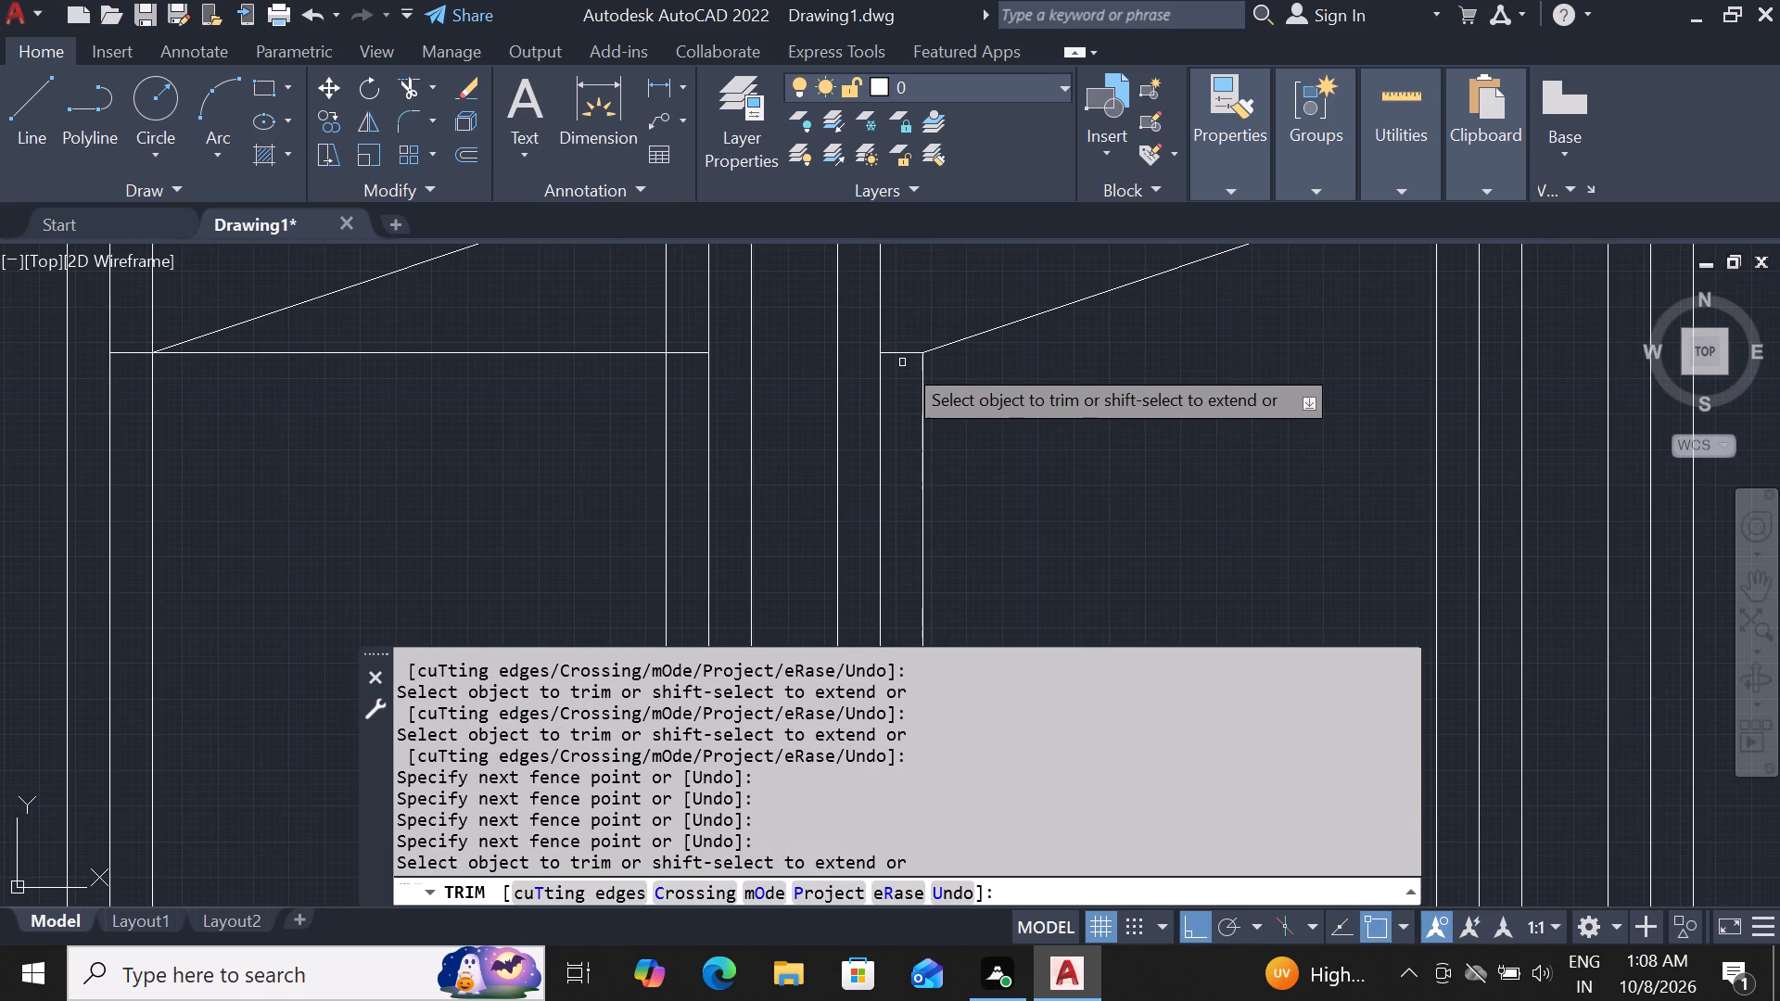
{"action": "left_click", "coordinate": [902, 356]}
Trim away the leftmost opening's 1' offset horizontal line and its inner left vertical above the diagonal's lower end.
{"action": "scroll", "coordinate": [902, 356], "scroll_direction": "down", "scroll_amount": 3}
{"action": "scroll", "coordinate": [1100, 403], "scroll_direction": "down", "scroll_amount": 1}
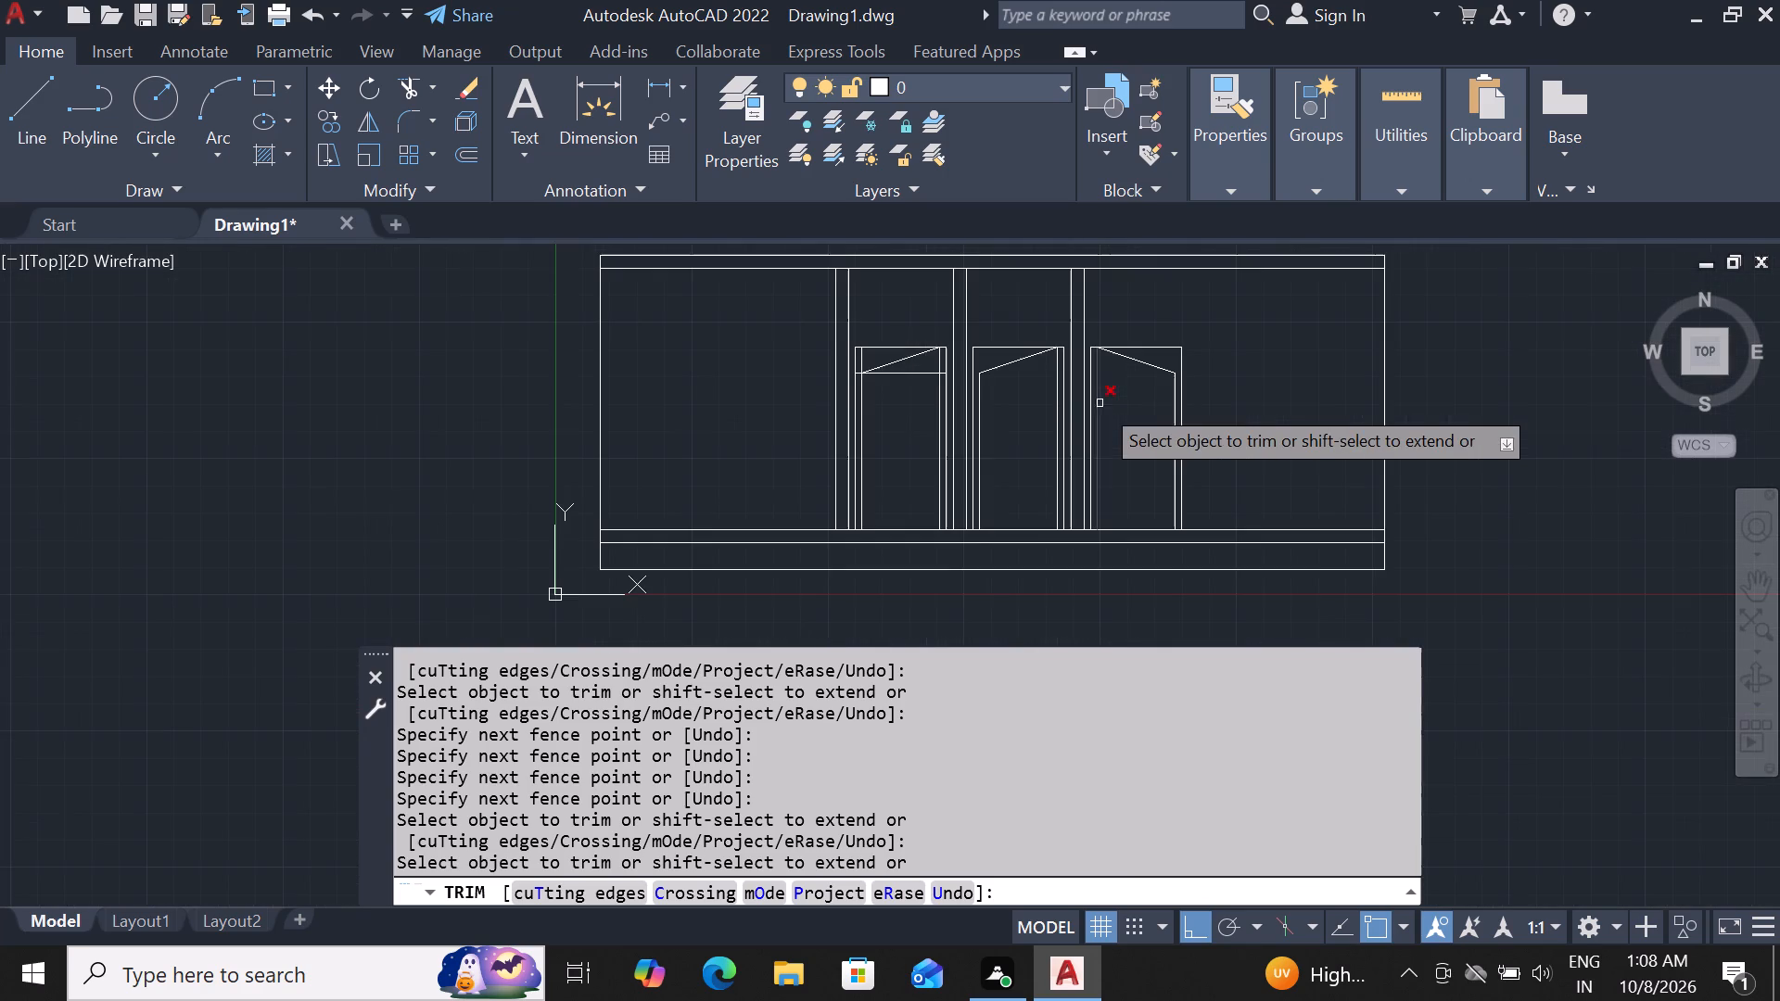
{"action": "scroll", "coordinate": [882, 376], "scroll_direction": "up", "scroll_amount": 2}
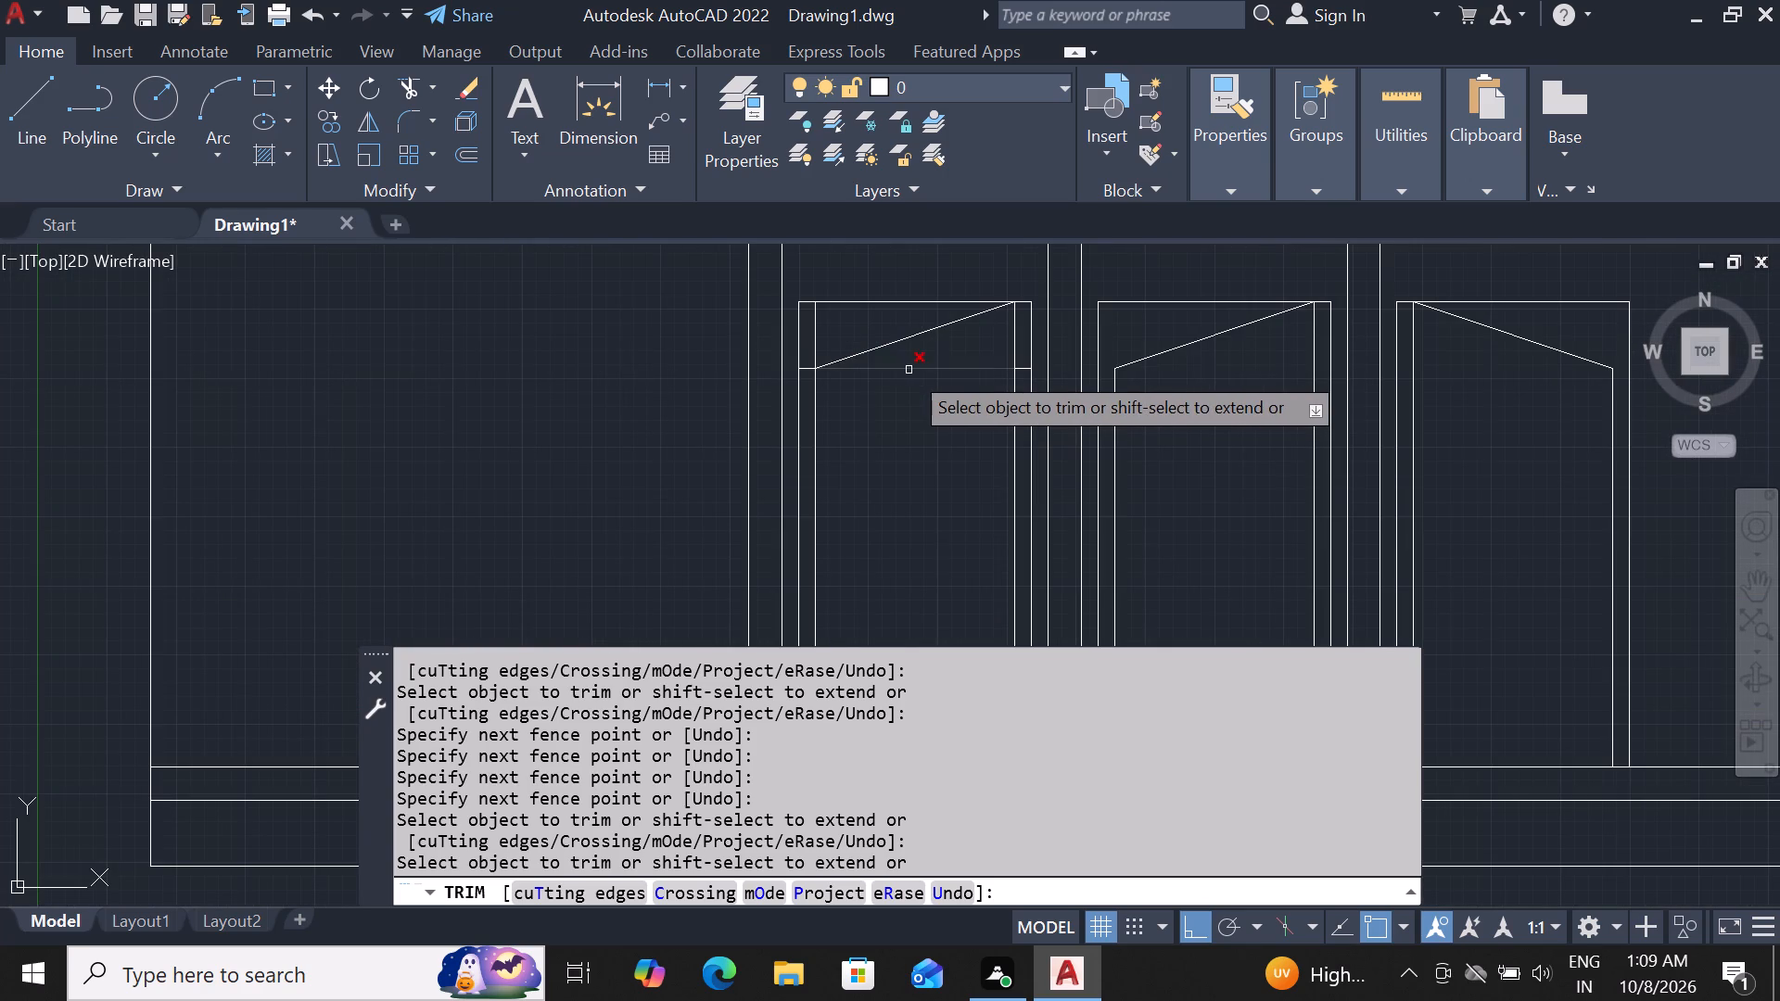
{"action": "left_click", "coordinate": [909, 370]}
{"action": "scroll", "coordinate": [1007, 361], "scroll_direction": "up", "scroll_amount": 3}
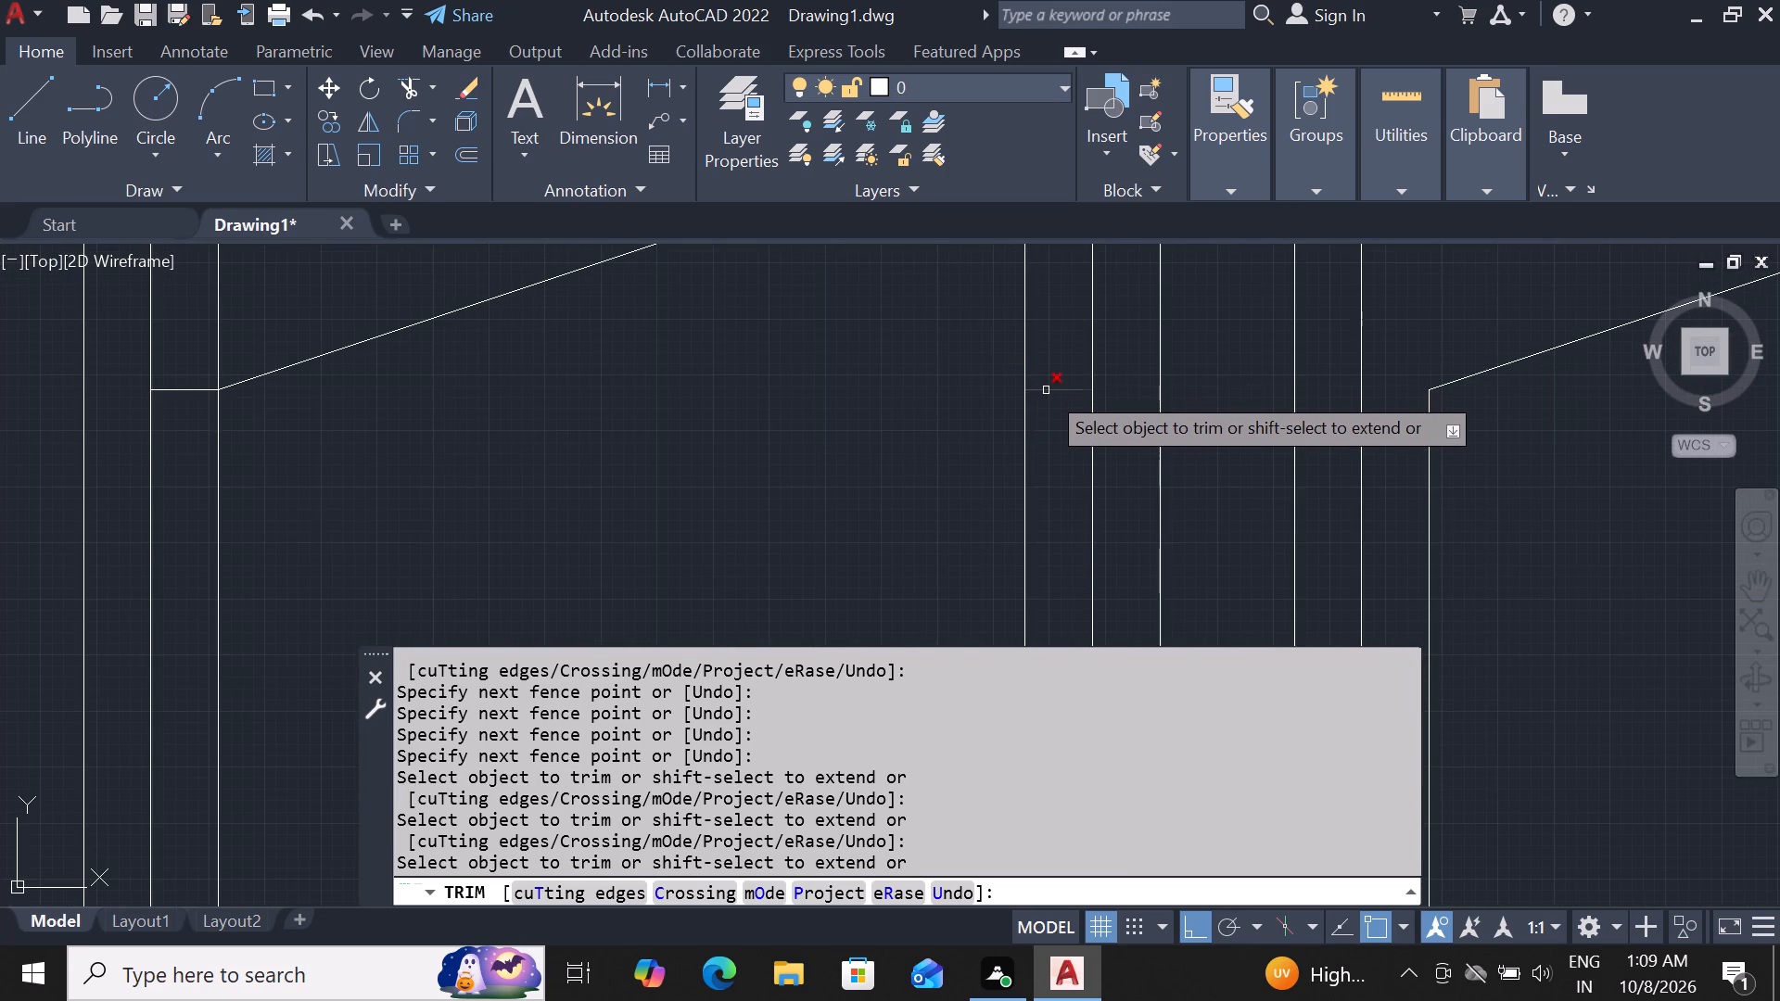
{"action": "left_click", "coordinate": [1046, 390]}
{"action": "scroll", "coordinate": [1087, 395], "scroll_direction": "down", "scroll_amount": 3}
{"action": "scroll", "coordinate": [863, 383], "scroll_direction": "up", "scroll_amount": 2}
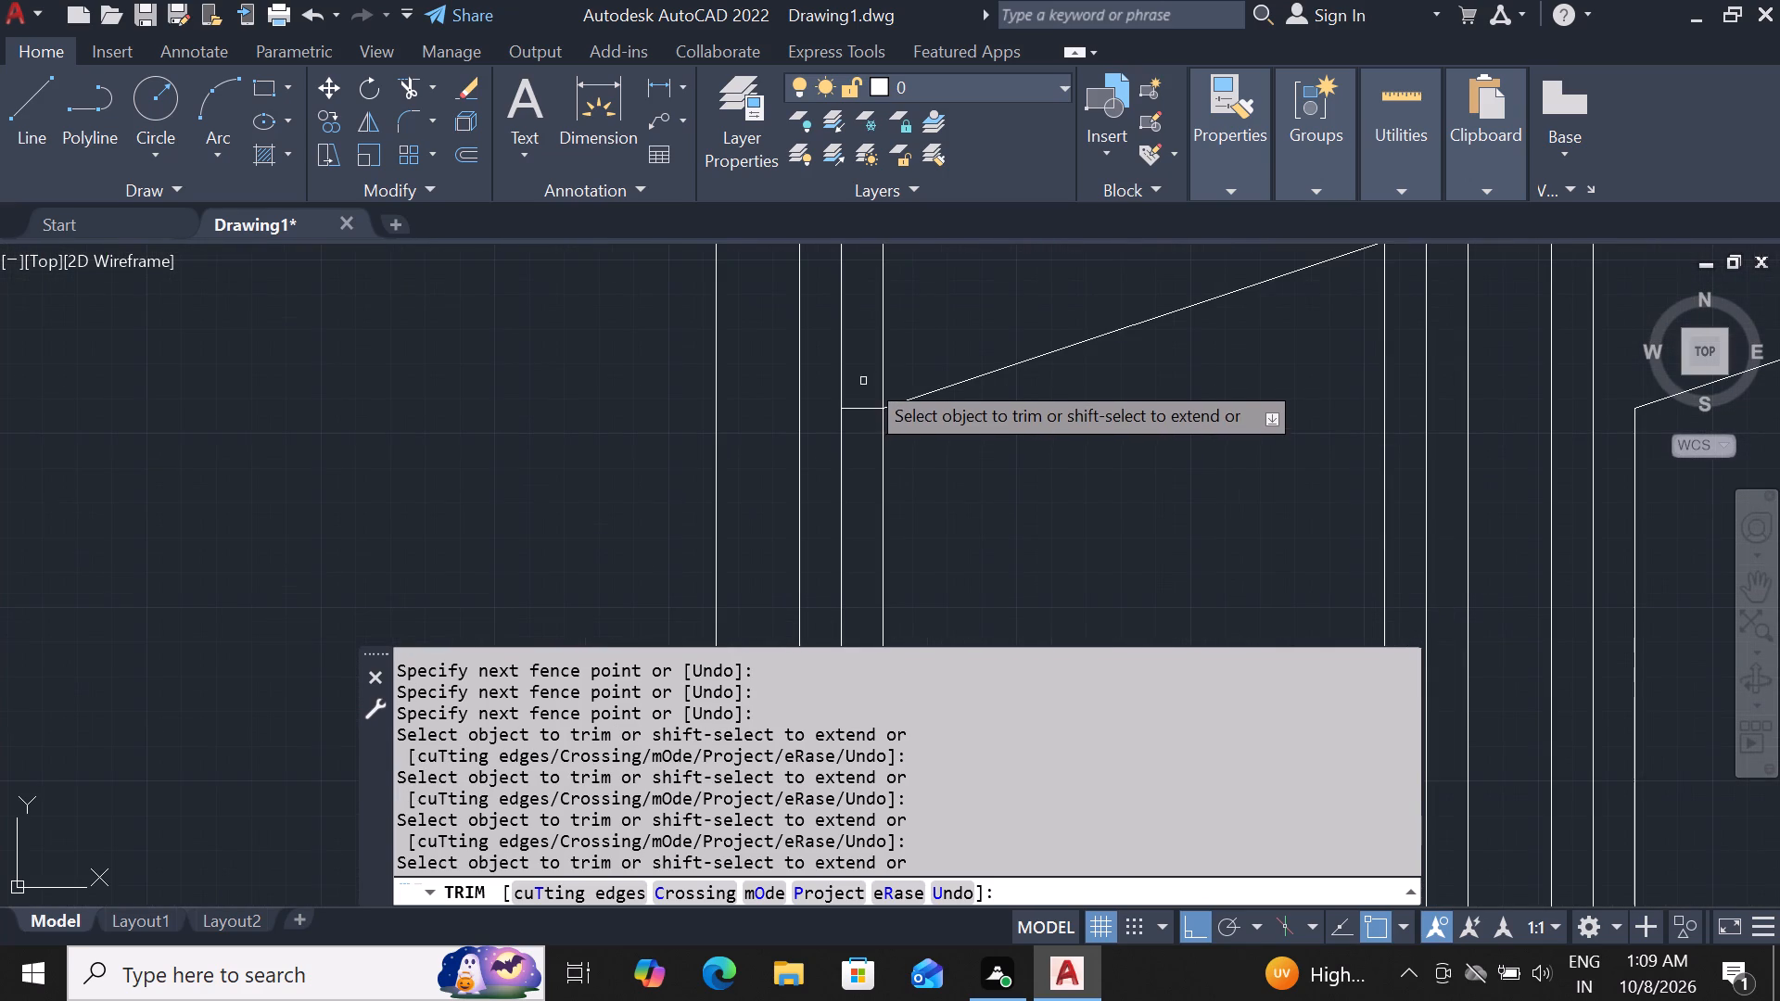
{"action": "left_click", "coordinate": [882, 365]}
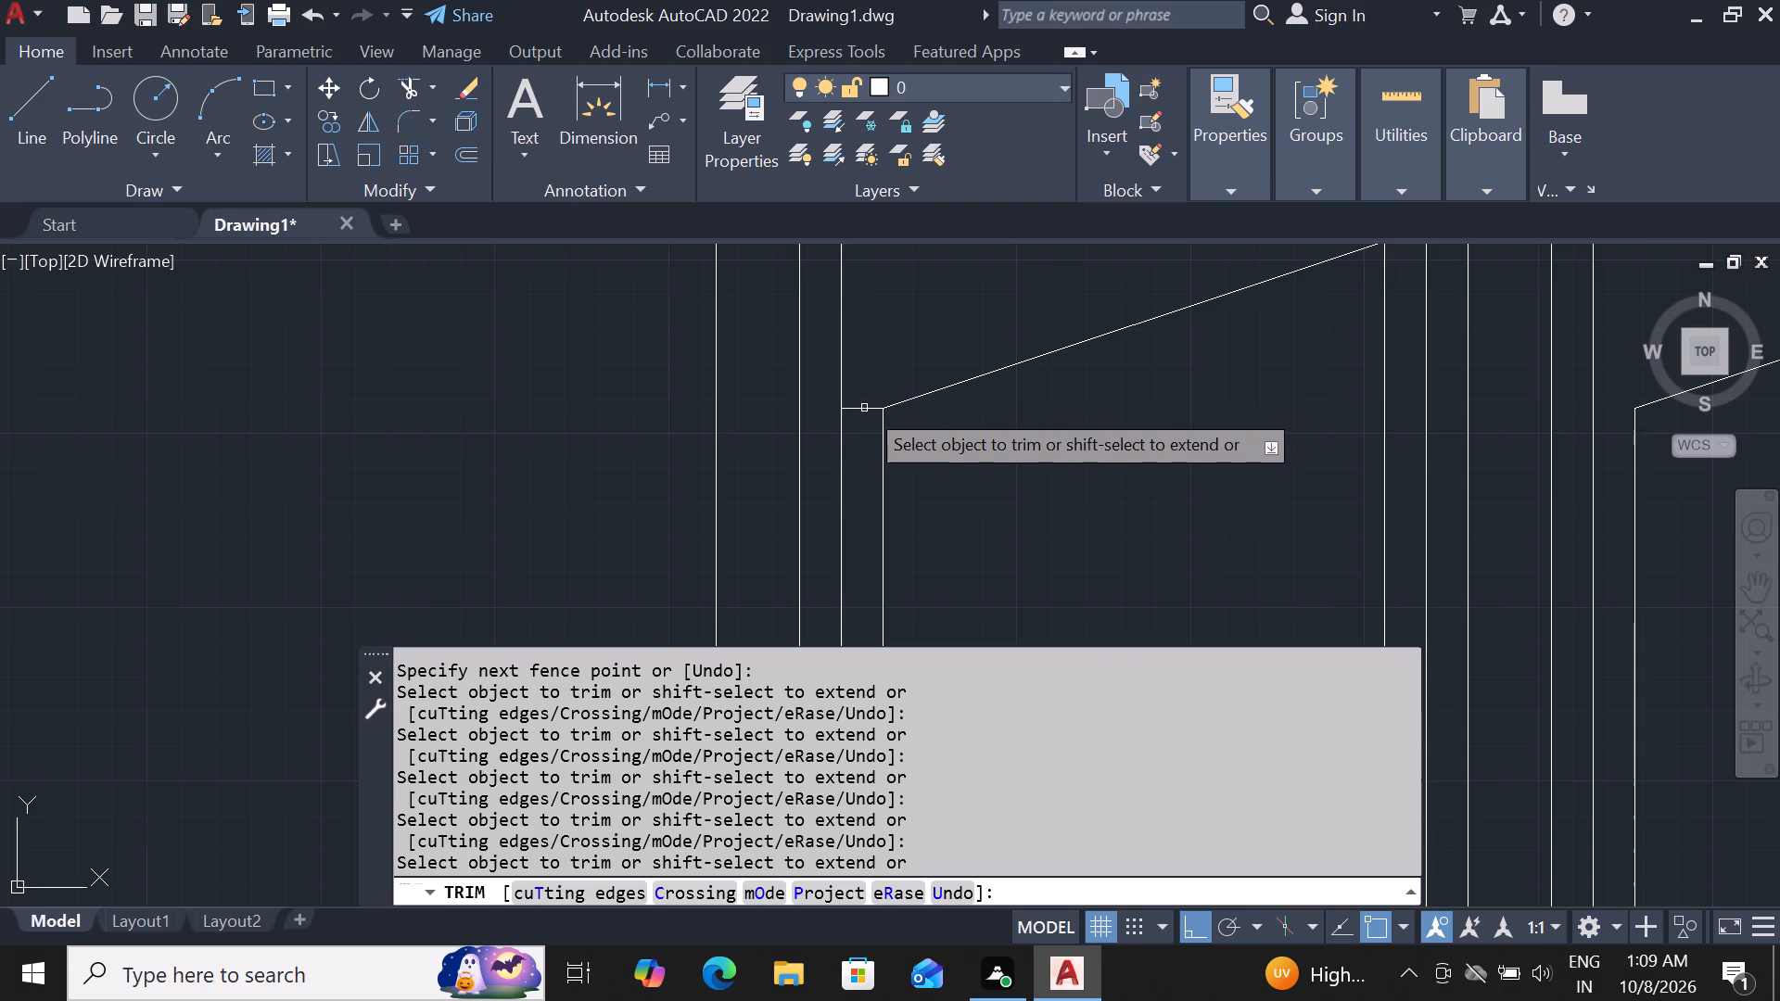
{"action": "left_click", "coordinate": [864, 407]}
{"action": "scroll", "coordinate": [864, 407], "scroll_direction": "down", "scroll_amount": 4}
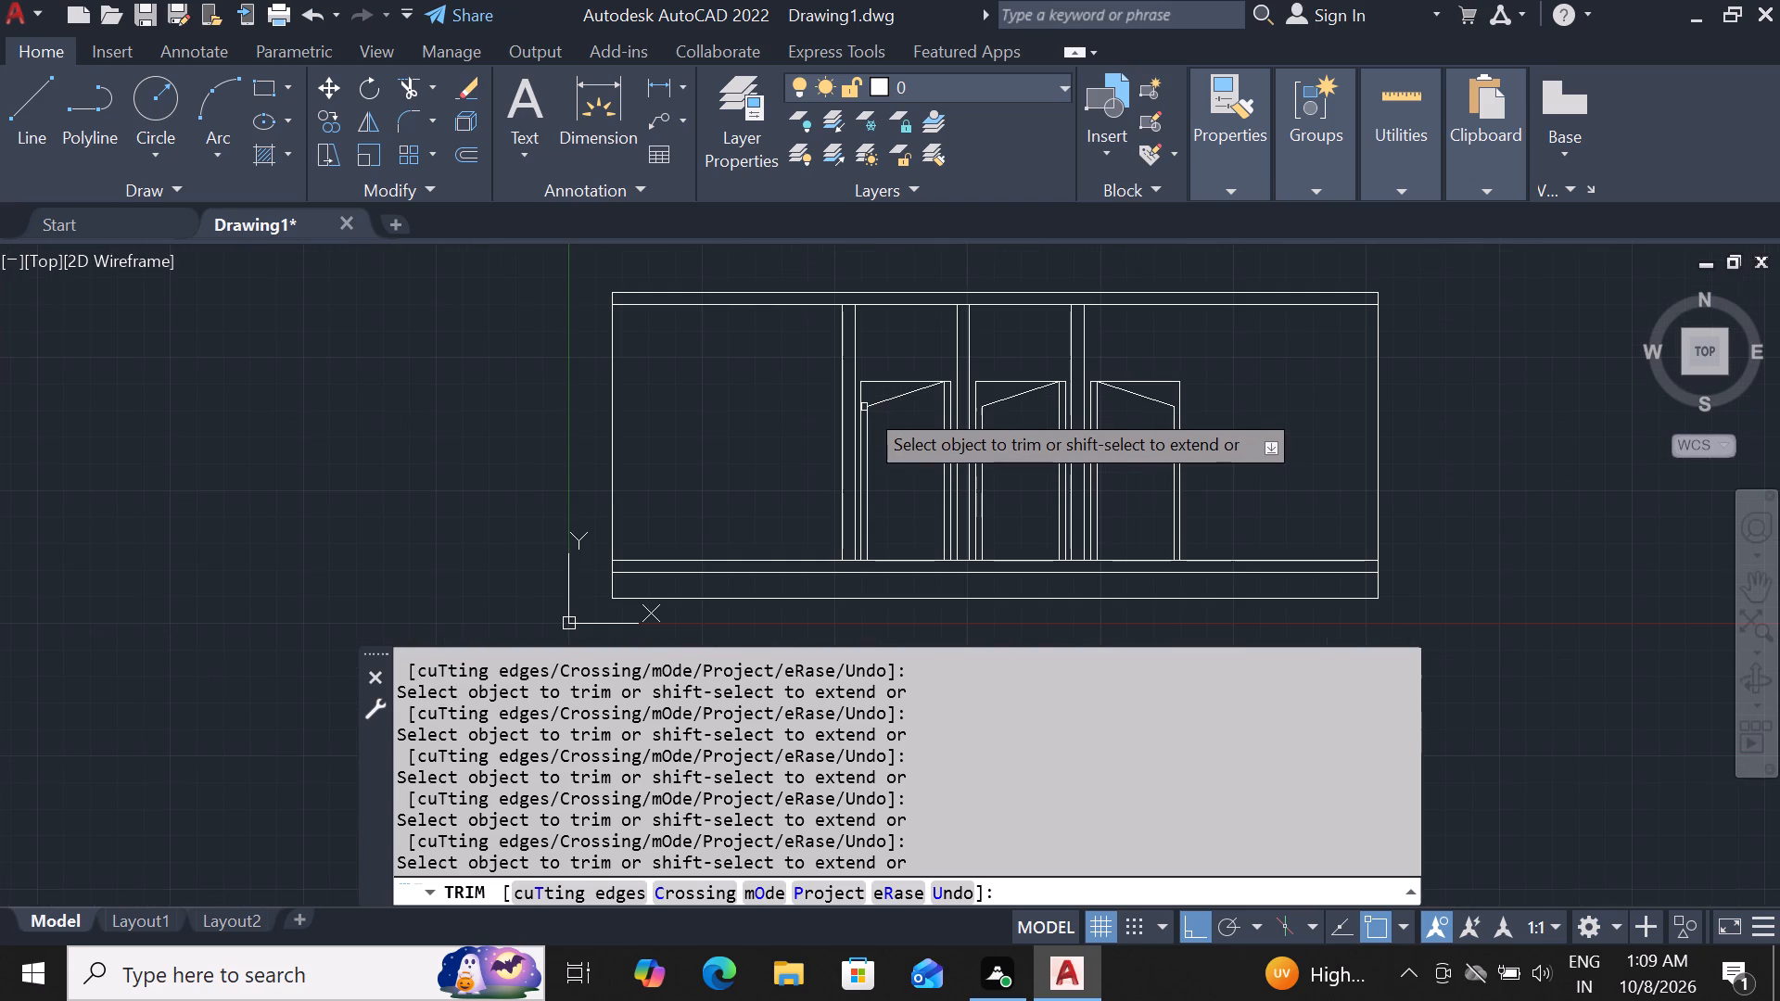
{"action": "scroll", "coordinate": [864, 407], "scroll_direction": "down", "scroll_amount": 1}
{"action": "scroll", "coordinate": [864, 407], "scroll_direction": "up", "scroll_amount": 2}
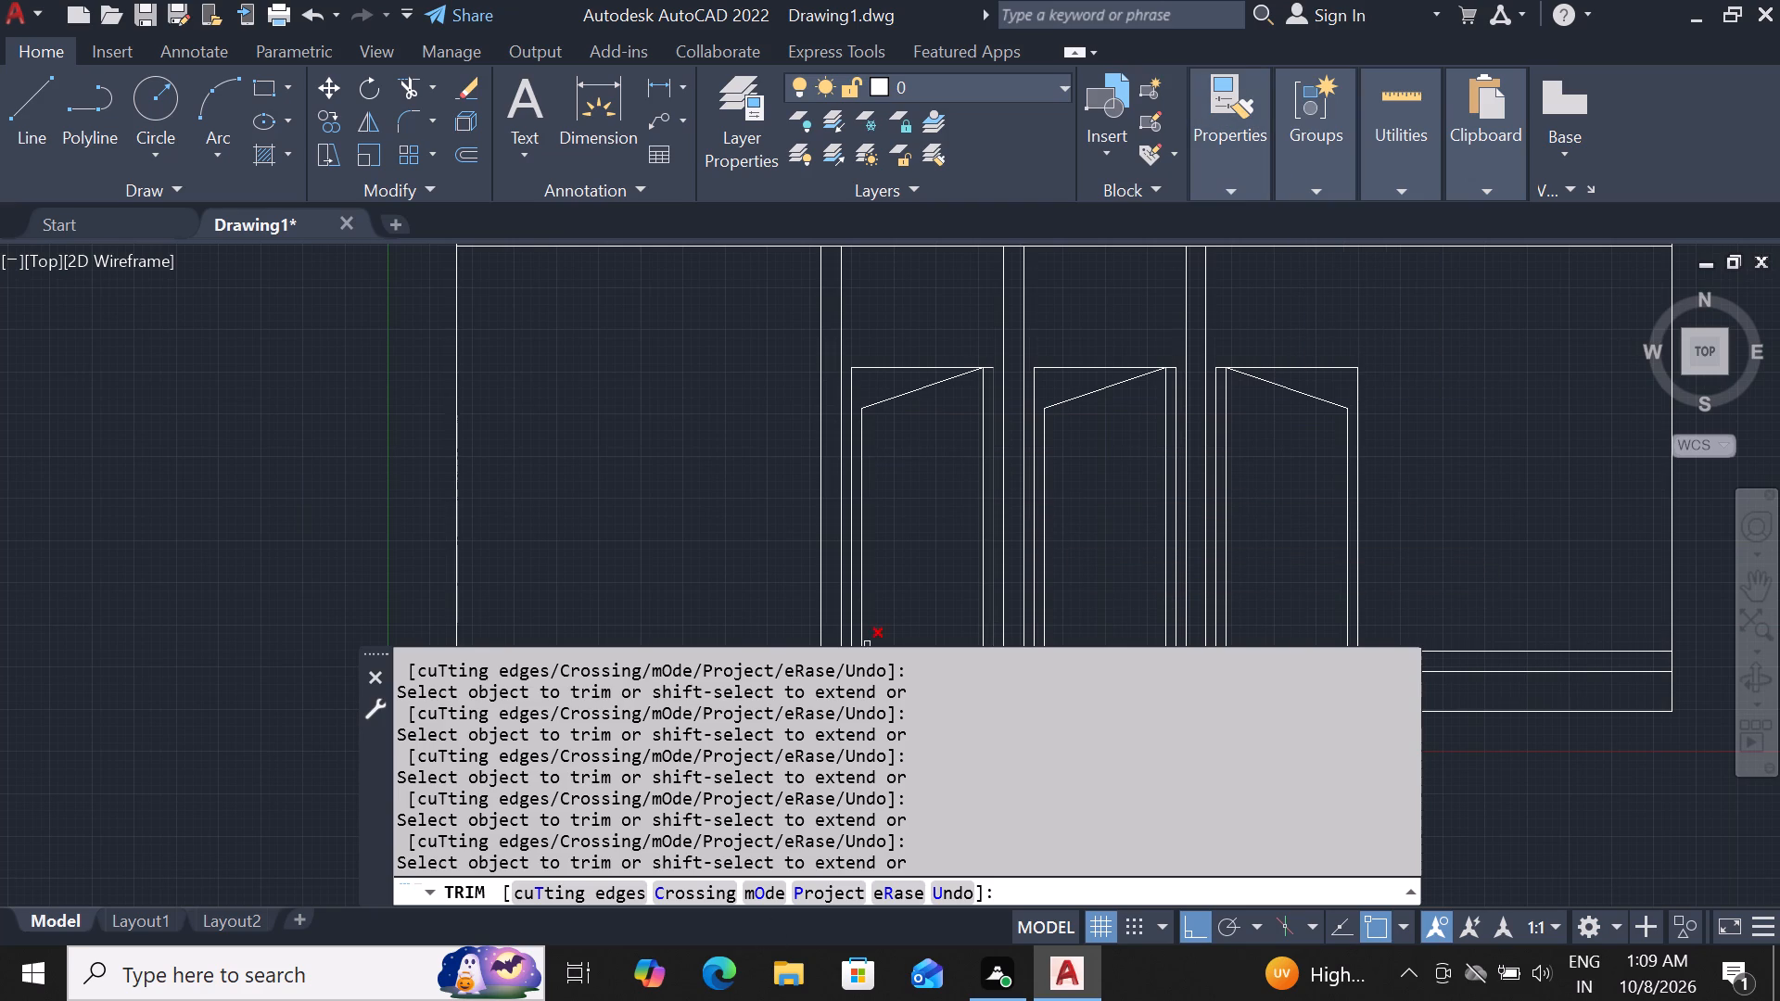
{"action": "key", "text": "Escape"}
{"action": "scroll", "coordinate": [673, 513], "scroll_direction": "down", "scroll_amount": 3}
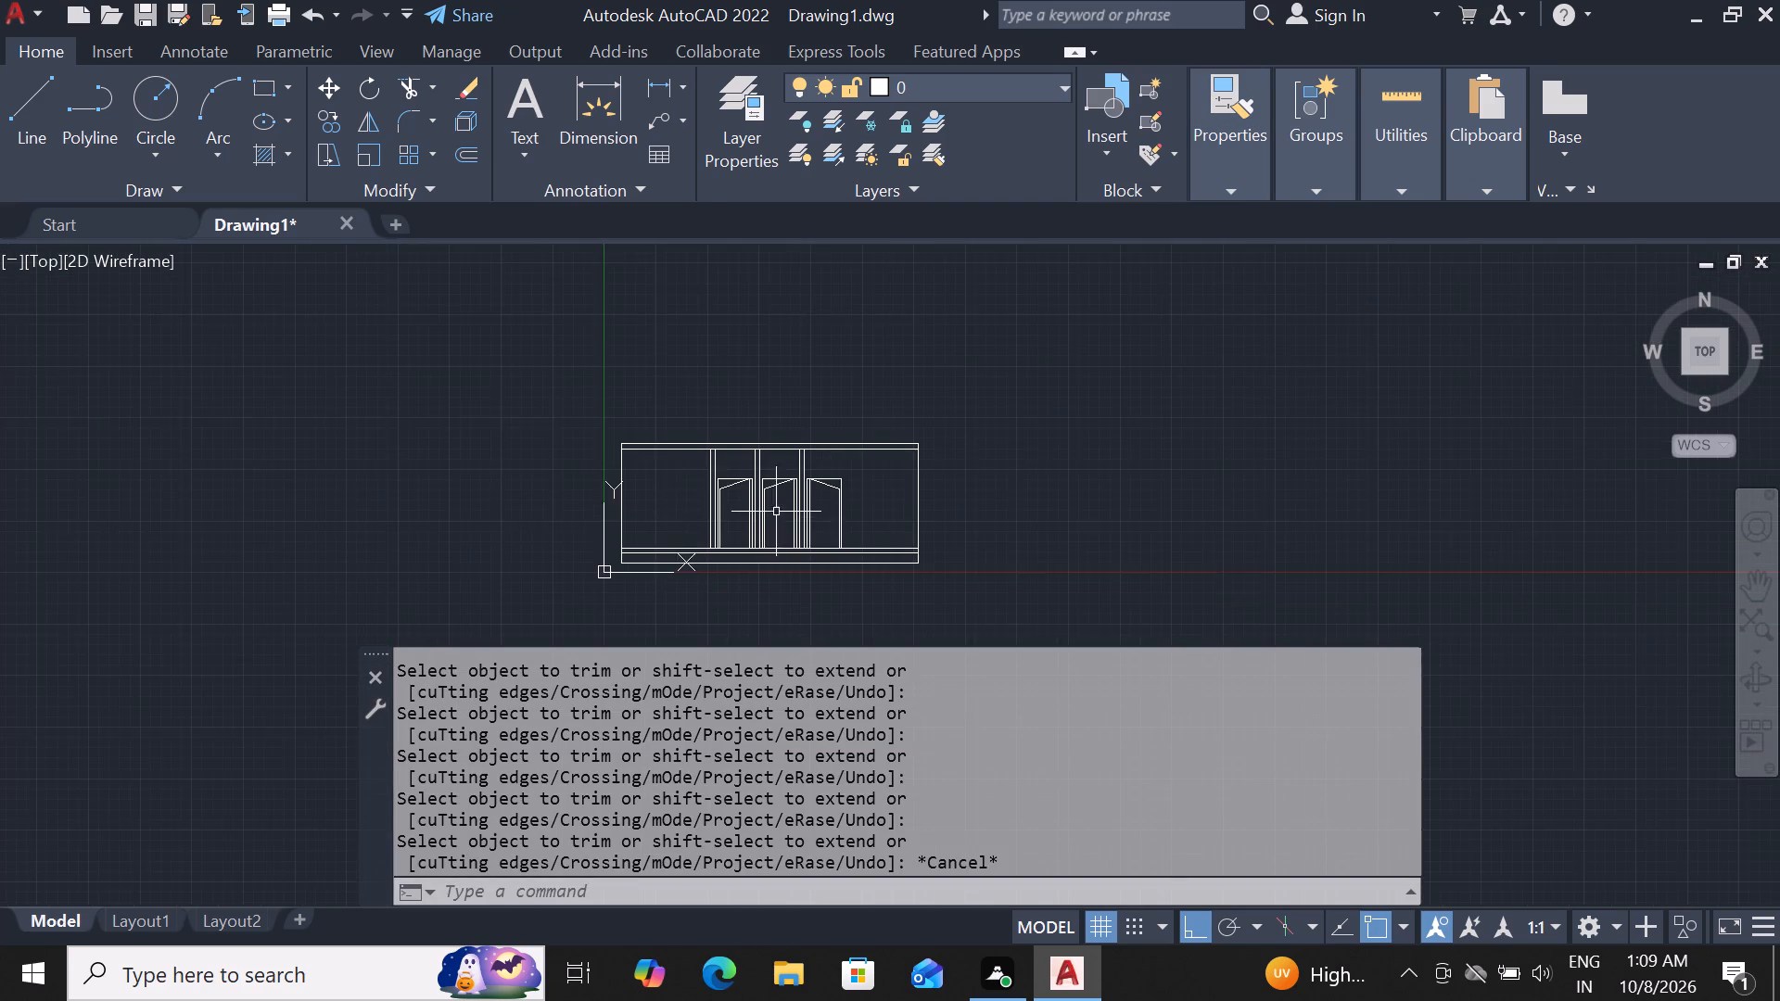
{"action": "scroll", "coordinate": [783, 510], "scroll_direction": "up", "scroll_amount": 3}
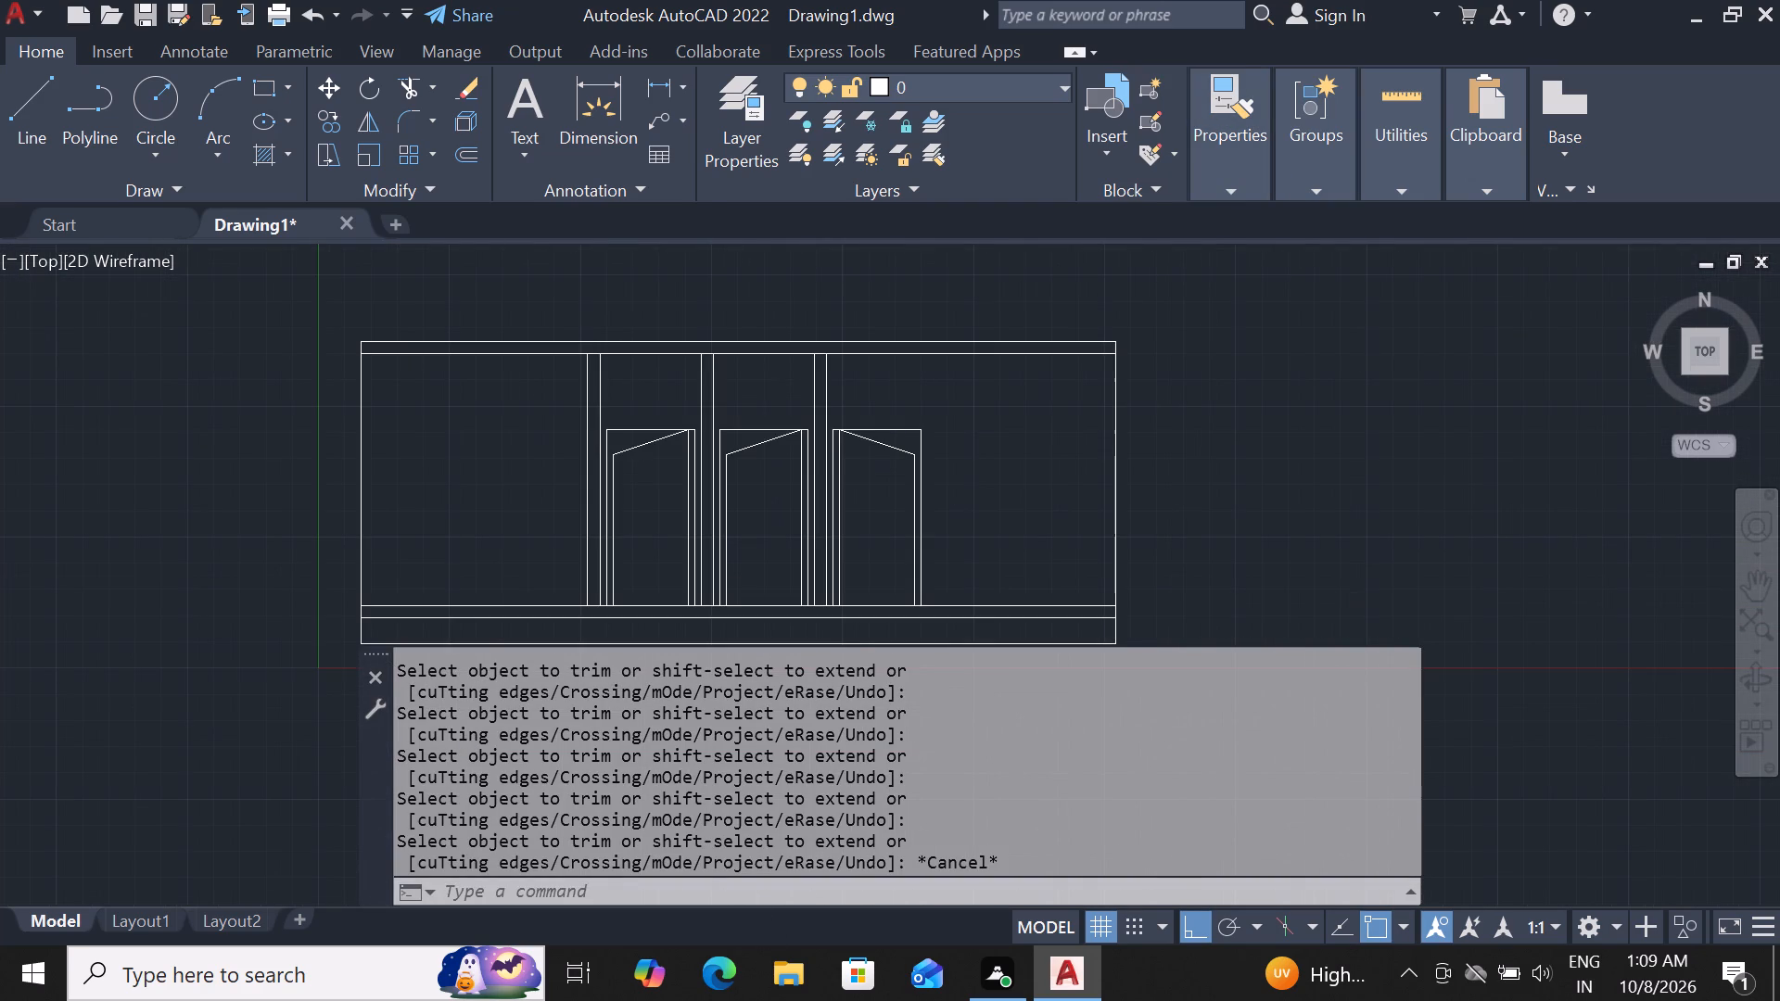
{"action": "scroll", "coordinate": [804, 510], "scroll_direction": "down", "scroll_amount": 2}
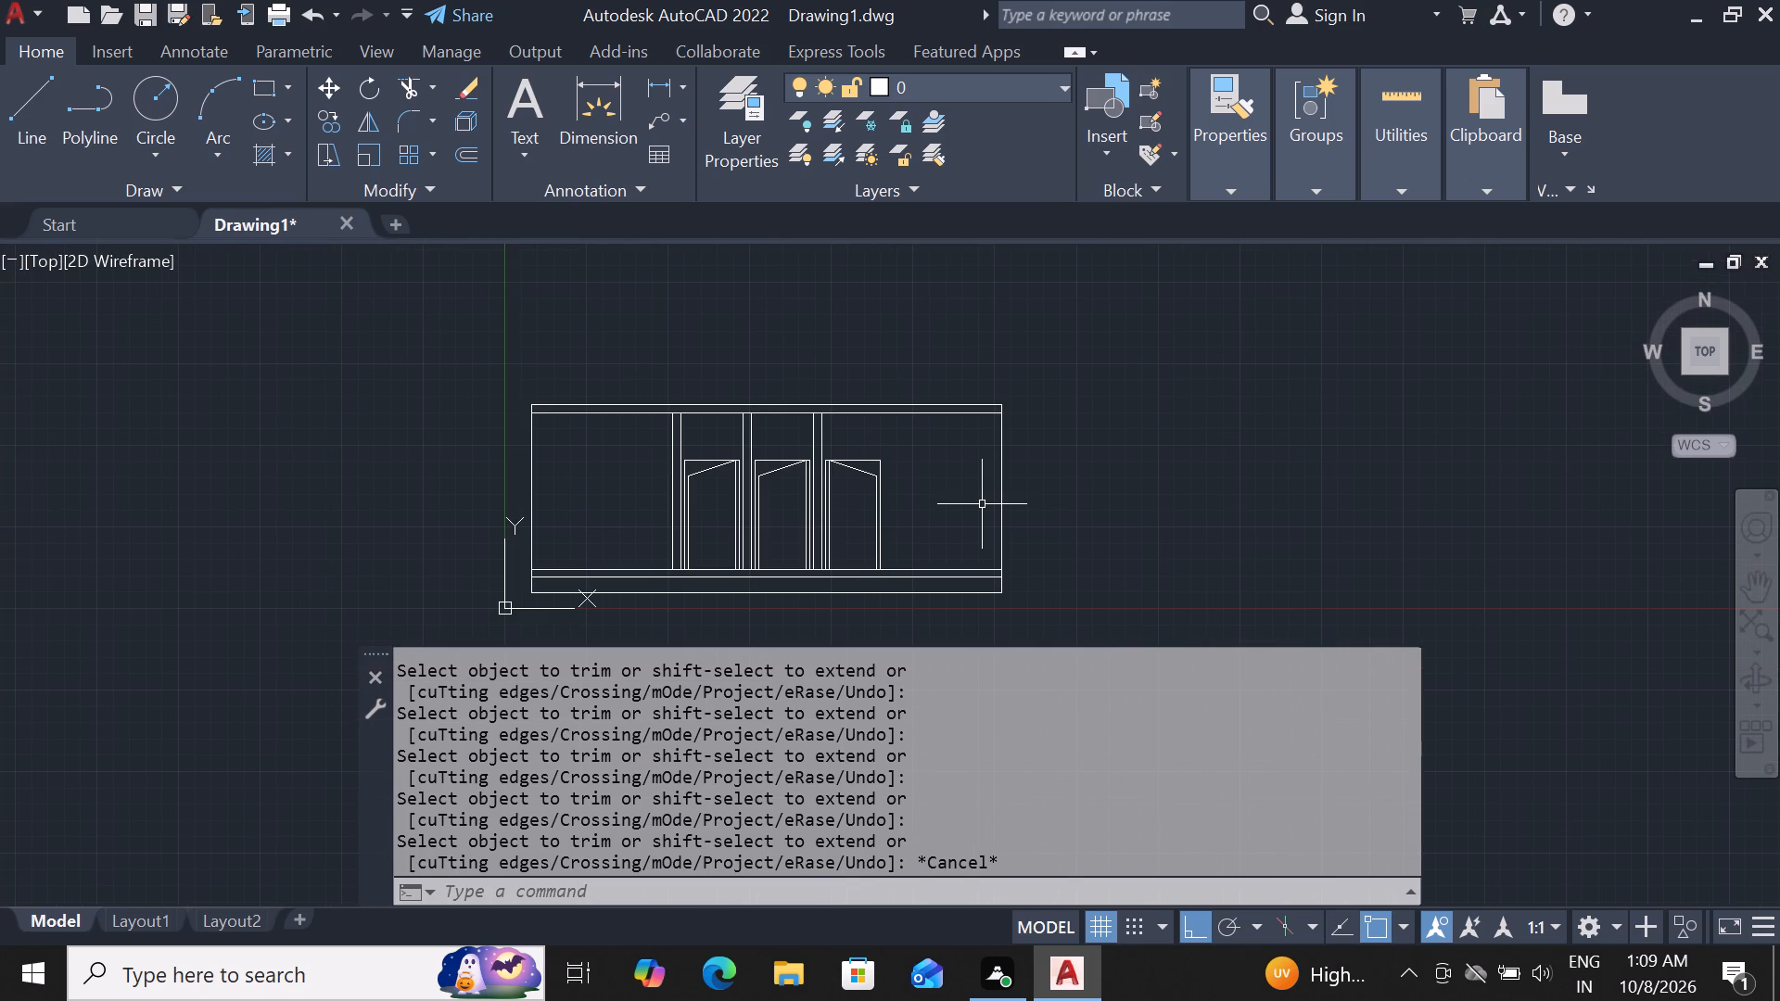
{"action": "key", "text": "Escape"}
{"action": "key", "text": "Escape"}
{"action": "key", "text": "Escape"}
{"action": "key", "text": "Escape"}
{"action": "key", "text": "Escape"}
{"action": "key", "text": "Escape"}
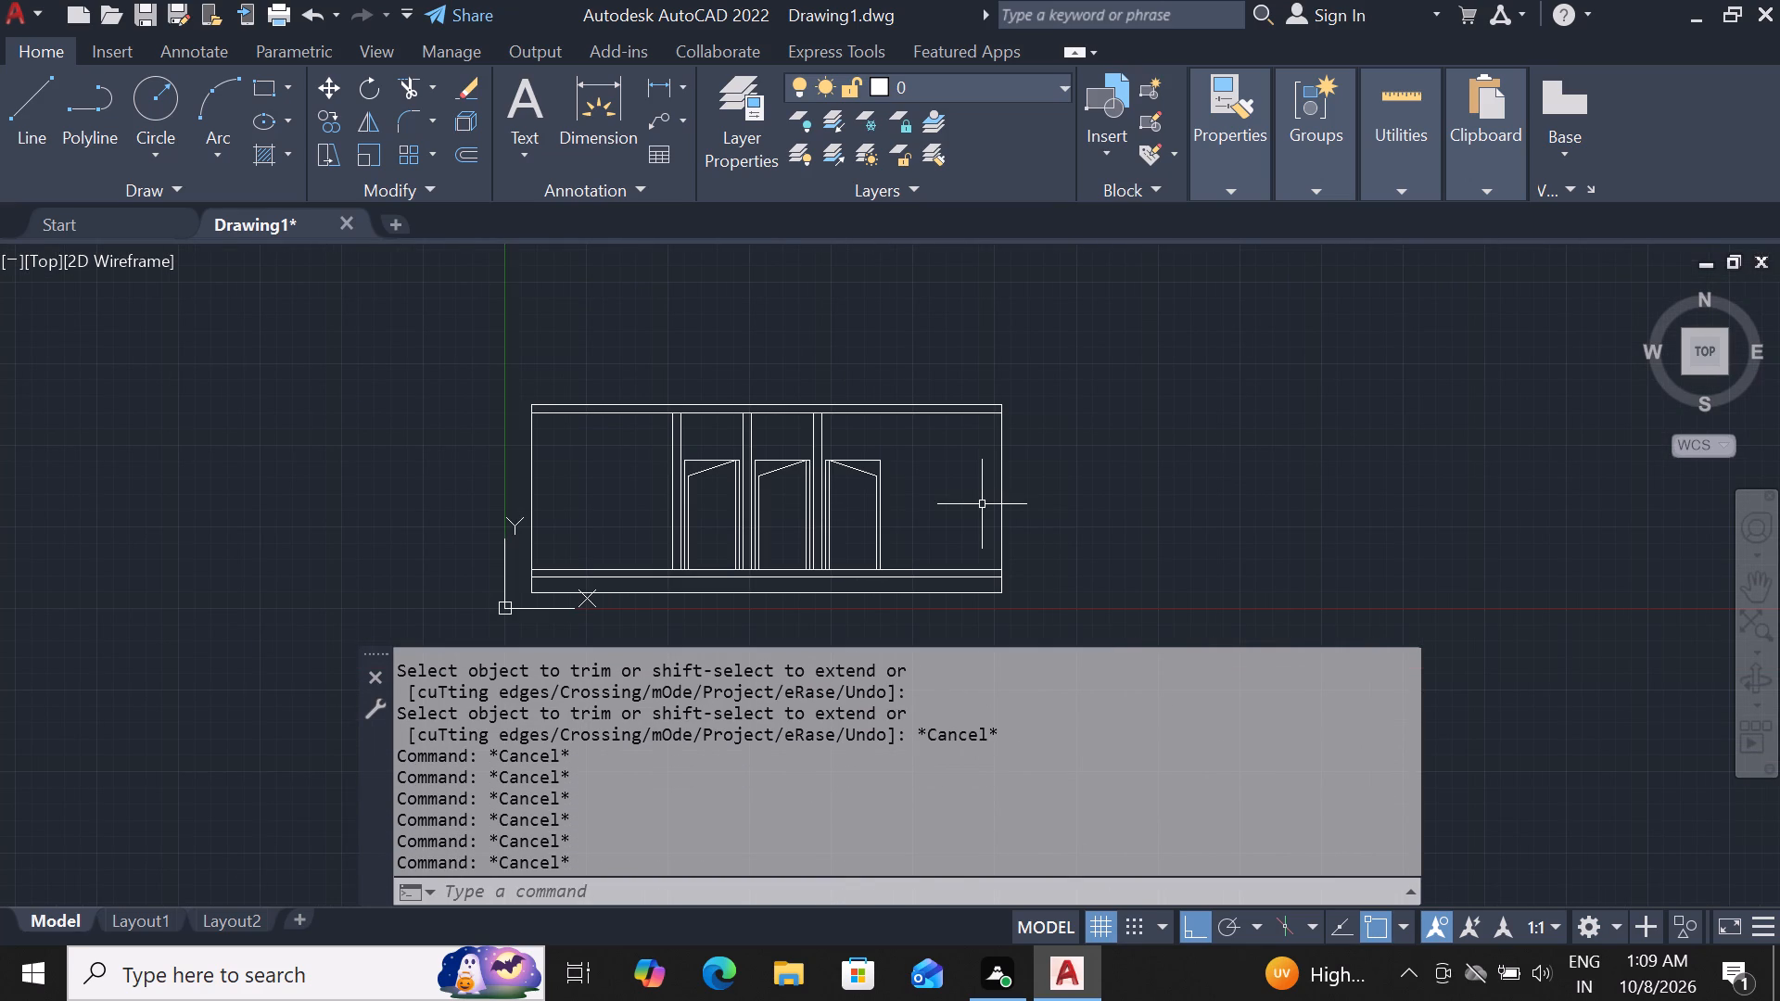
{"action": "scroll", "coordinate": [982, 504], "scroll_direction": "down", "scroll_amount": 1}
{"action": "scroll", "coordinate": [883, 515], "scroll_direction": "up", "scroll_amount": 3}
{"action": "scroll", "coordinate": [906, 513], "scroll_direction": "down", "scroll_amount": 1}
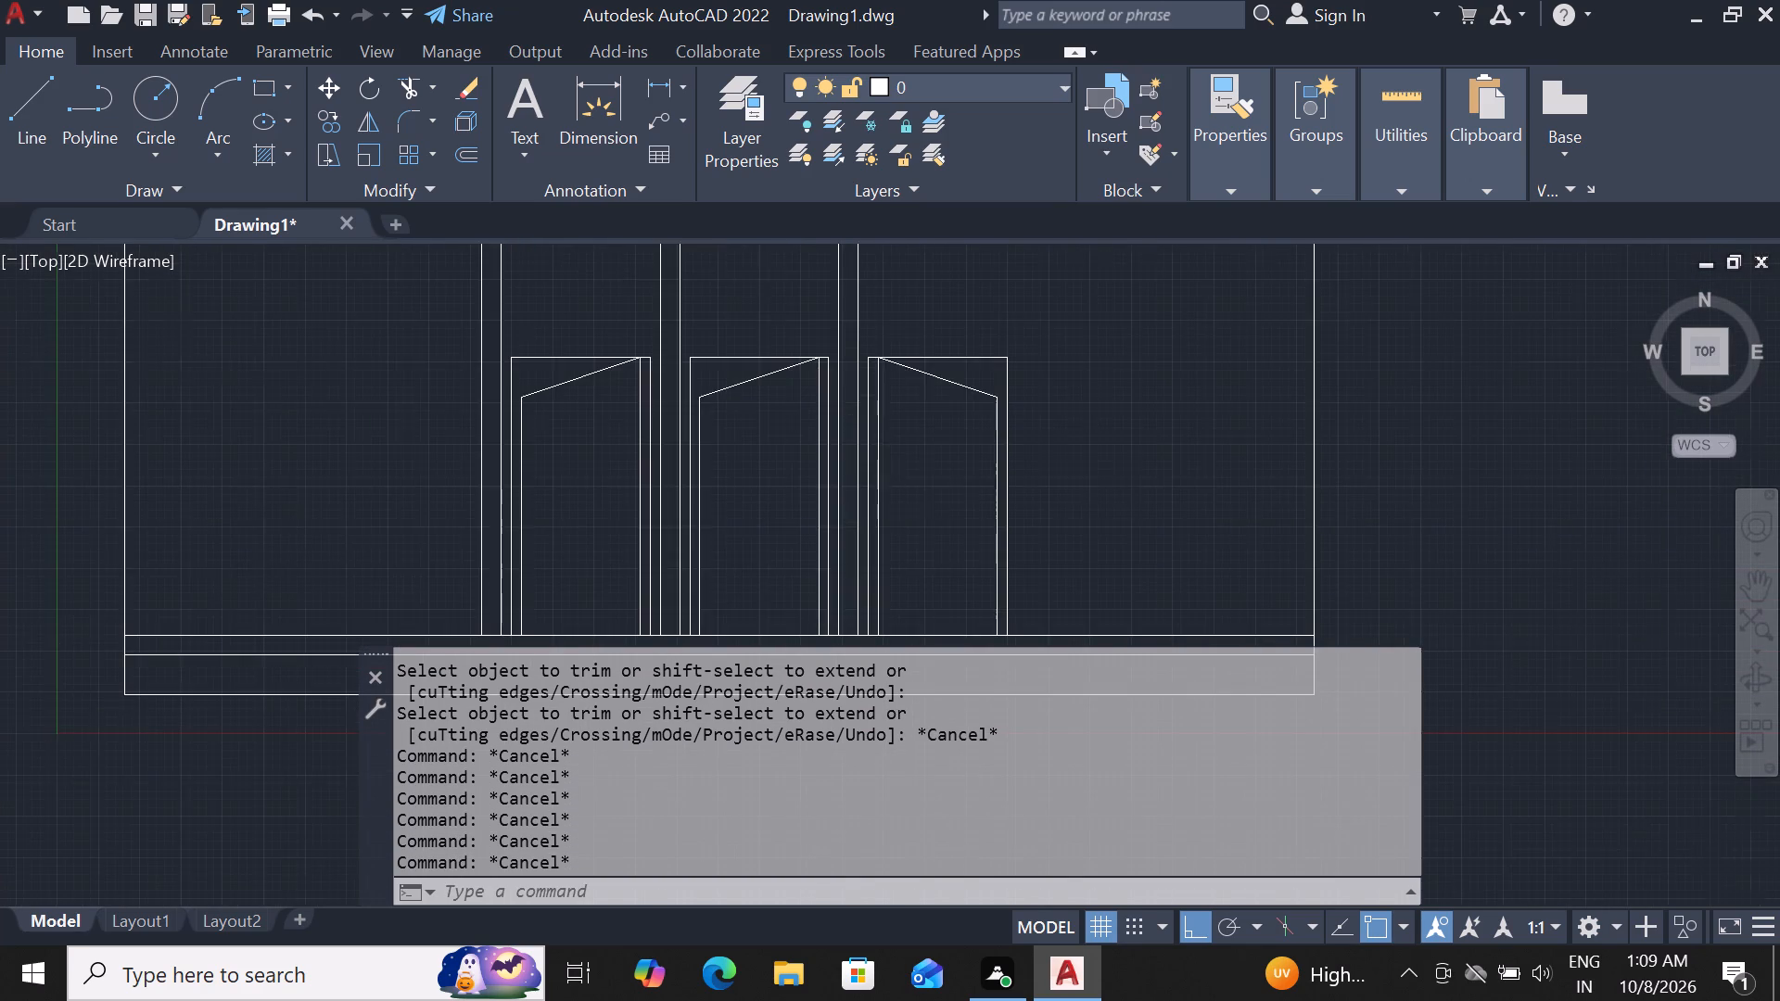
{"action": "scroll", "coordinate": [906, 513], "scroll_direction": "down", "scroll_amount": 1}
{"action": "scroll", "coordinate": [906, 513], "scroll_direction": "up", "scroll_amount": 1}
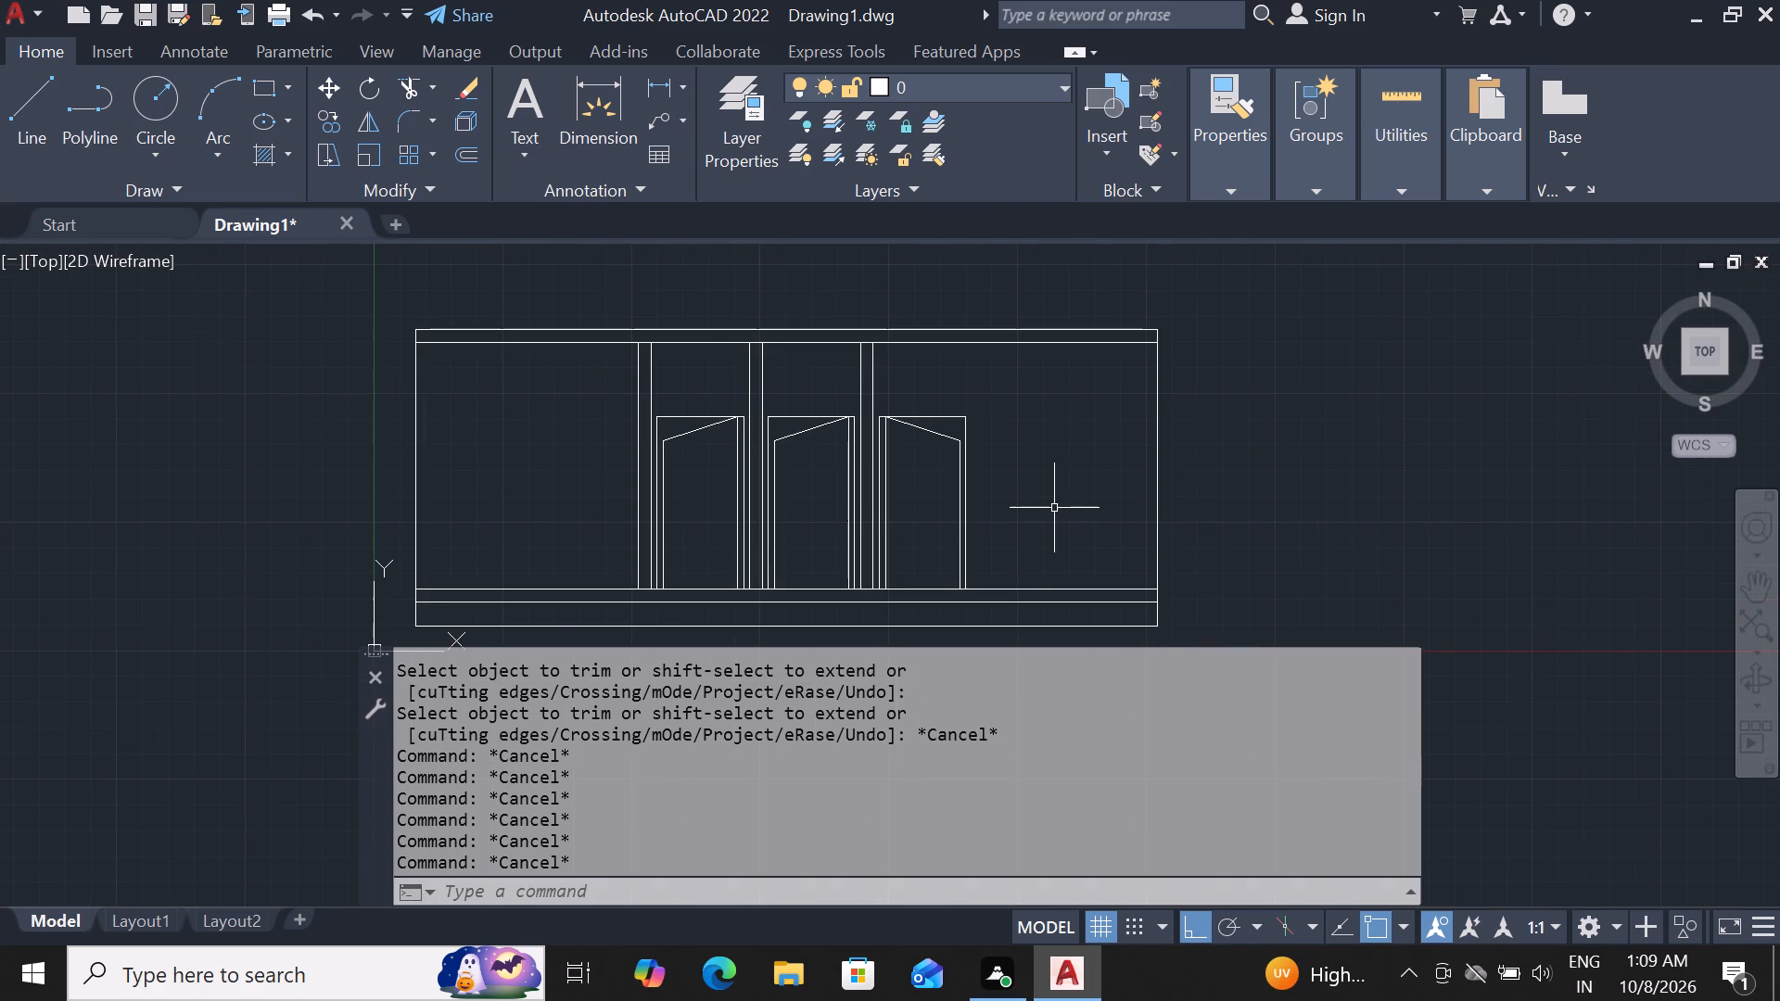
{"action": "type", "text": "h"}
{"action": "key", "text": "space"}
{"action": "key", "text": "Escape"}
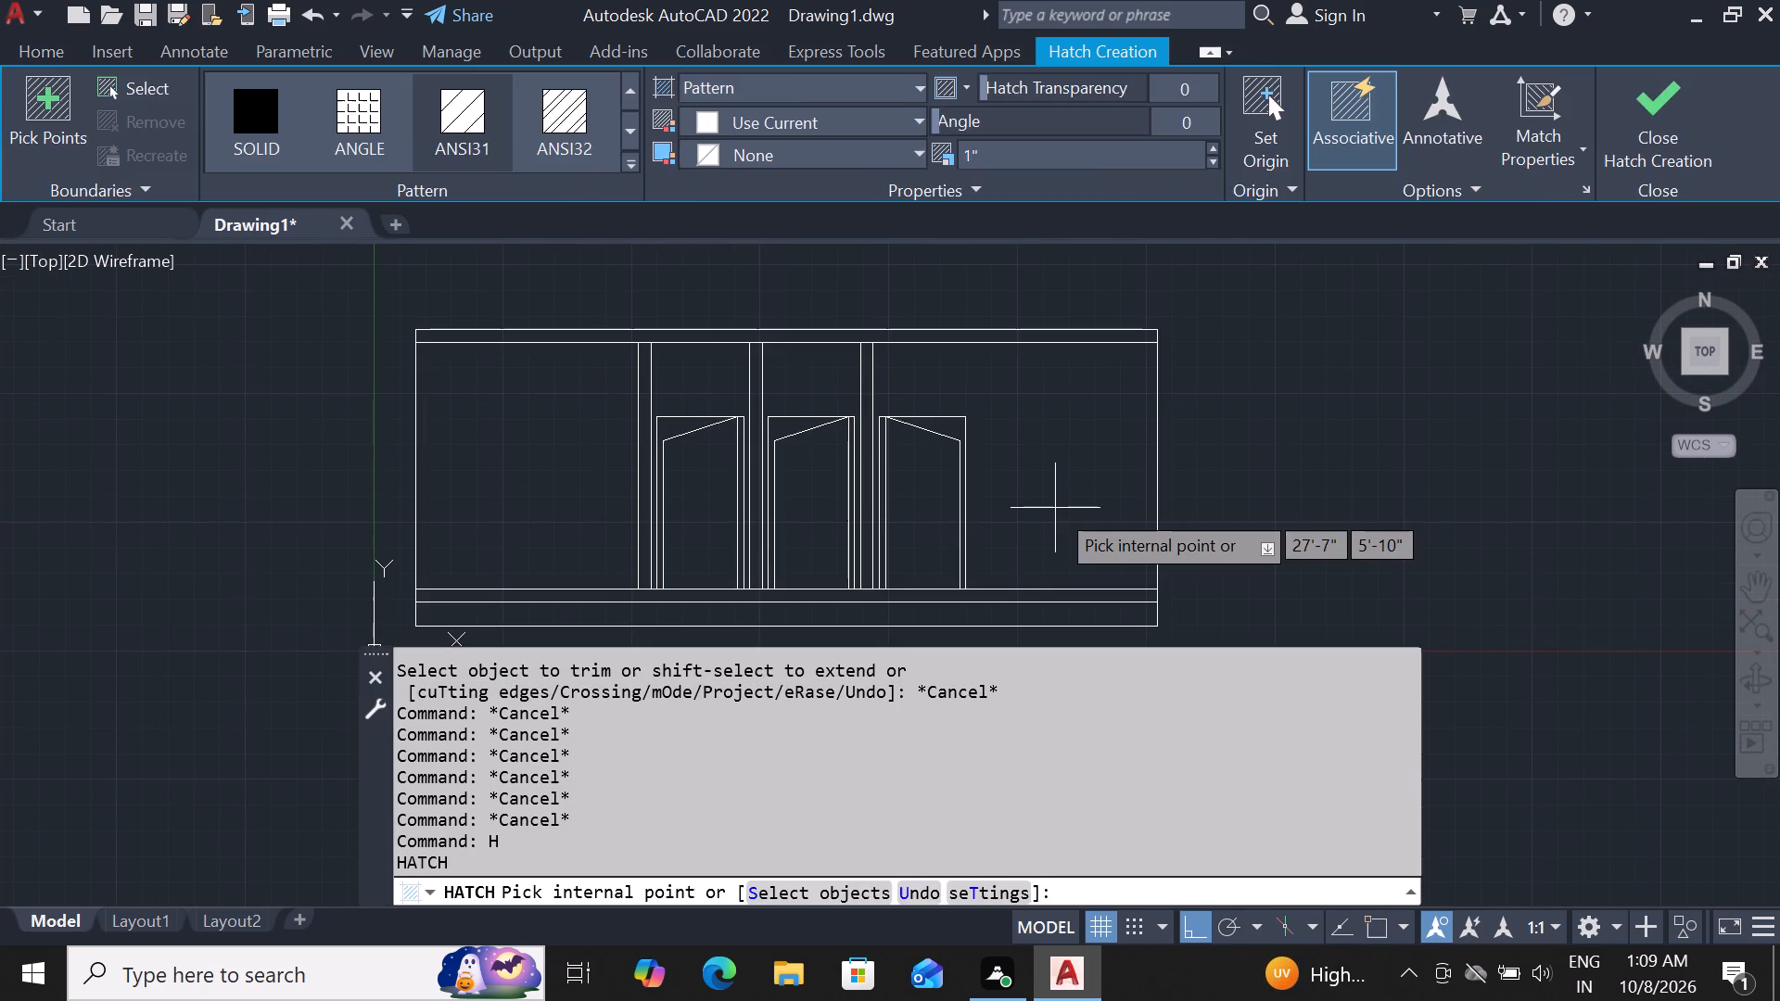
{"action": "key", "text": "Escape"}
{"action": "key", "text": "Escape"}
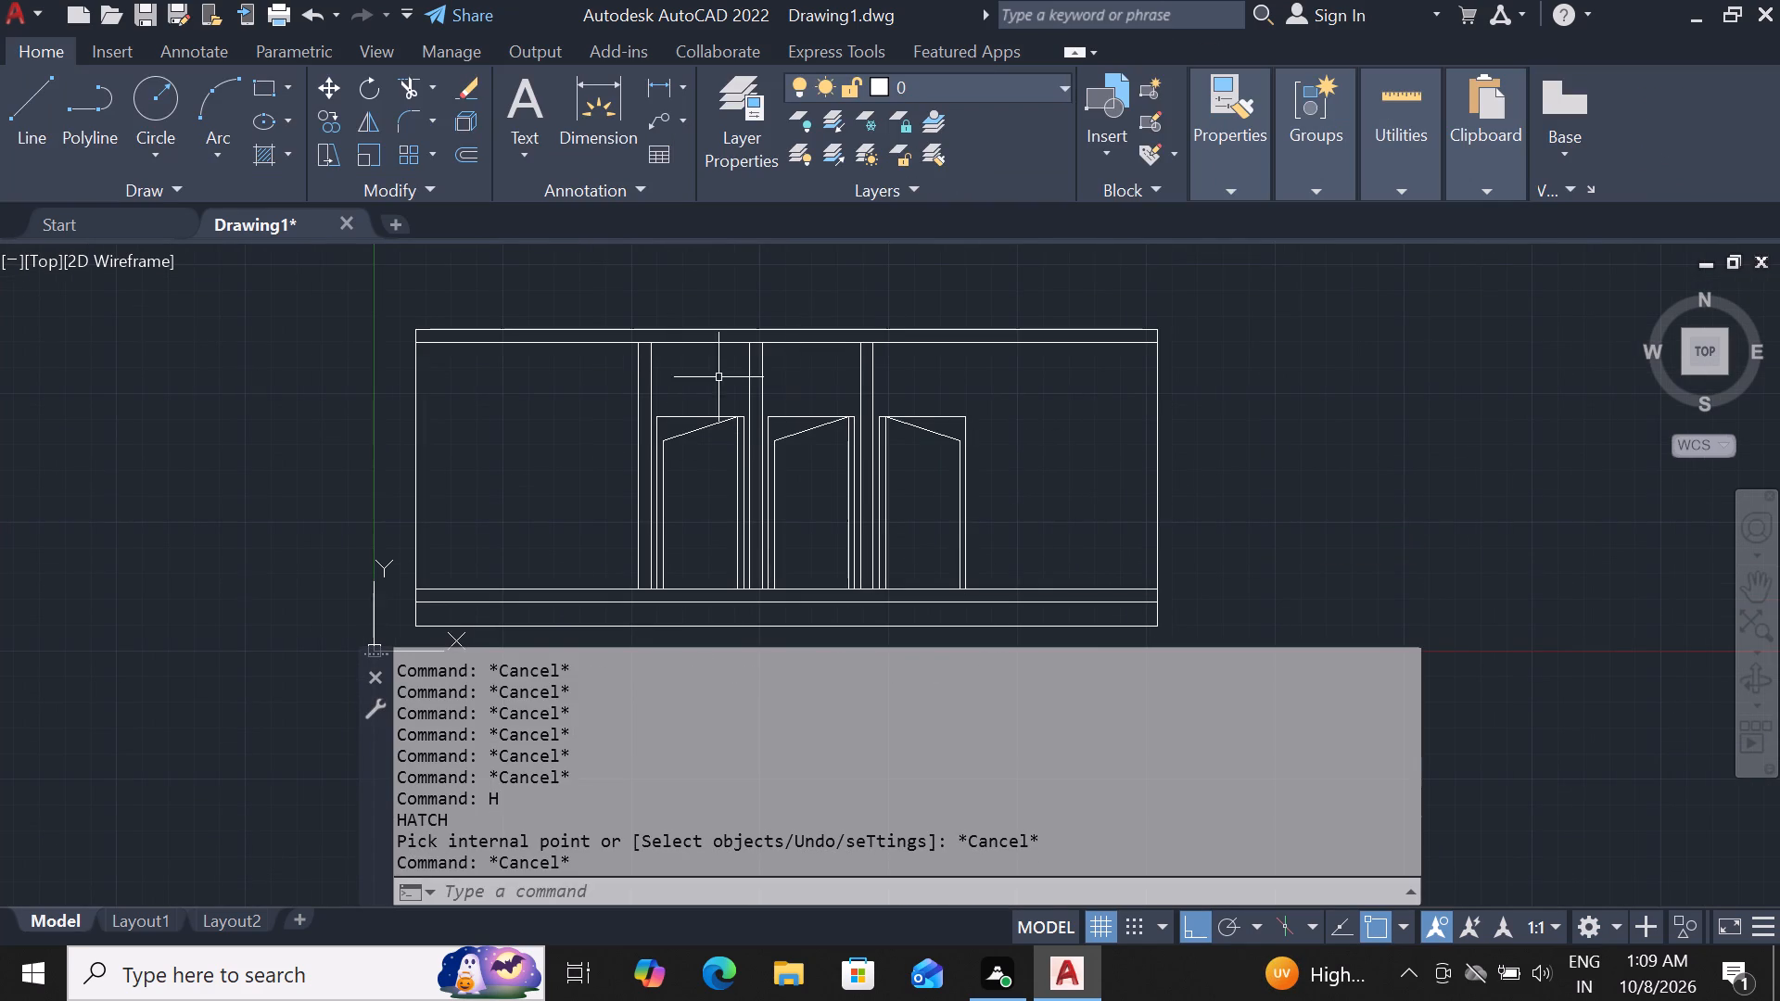
Draw a 3'6" horizontal base line running rightward in the empty area below and right of the framed drawing.
{"action": "scroll", "coordinate": [749, 390], "scroll_direction": "down", "scroll_amount": 1}
{"action": "scroll", "coordinate": [578, 361], "scroll_direction": "up", "scroll_amount": 1}
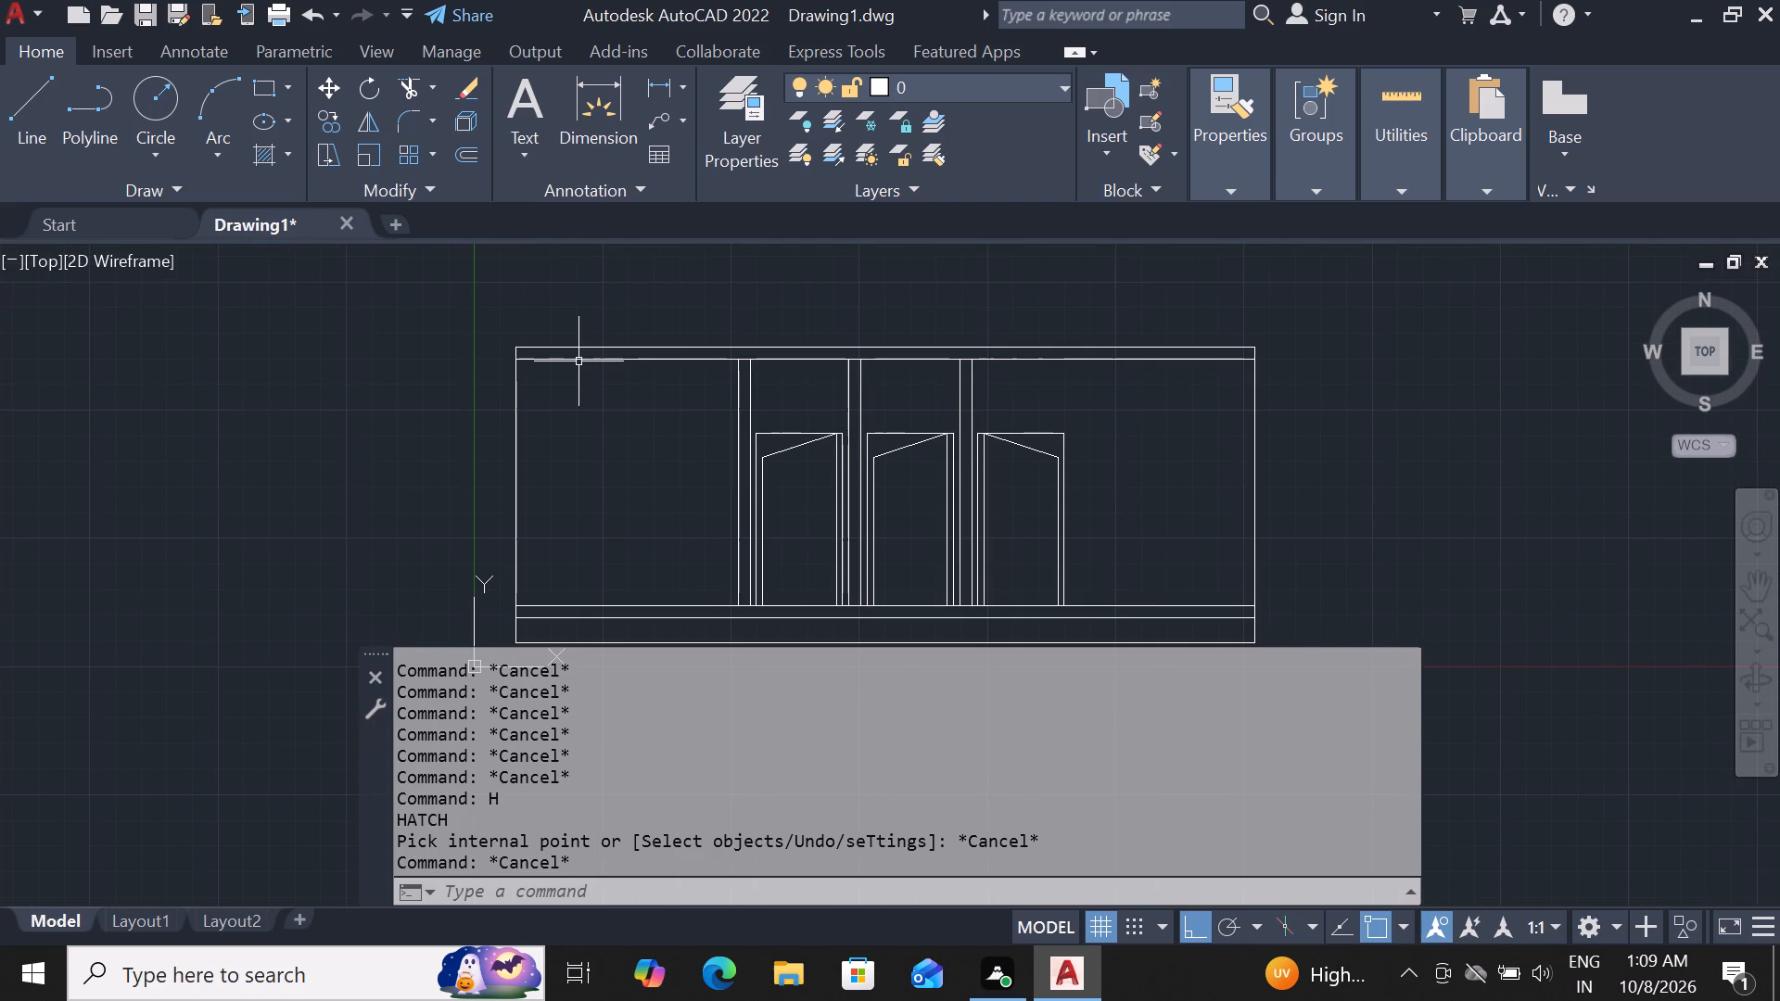
{"action": "scroll", "coordinate": [578, 361], "scroll_direction": "down", "scroll_amount": 2}
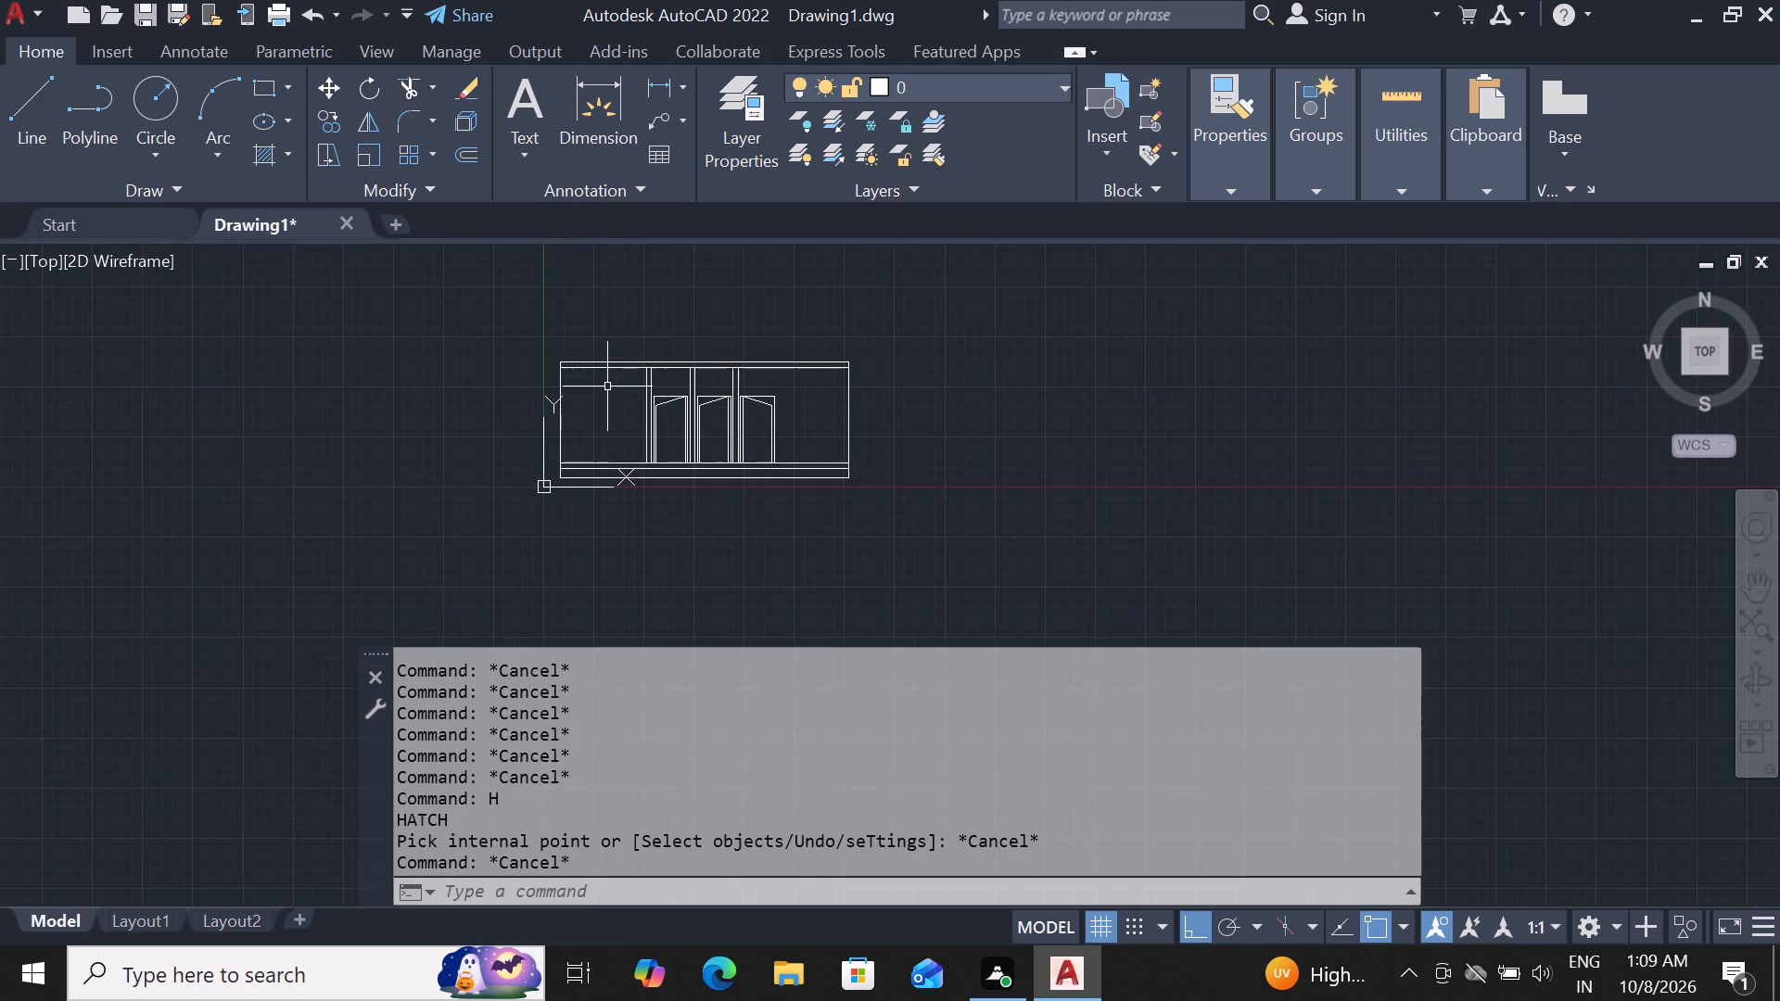
{"action": "scroll", "coordinate": [646, 398], "scroll_direction": "down", "scroll_amount": 1}
{"action": "scroll", "coordinate": [845, 448], "scroll_direction": "up", "scroll_amount": 1}
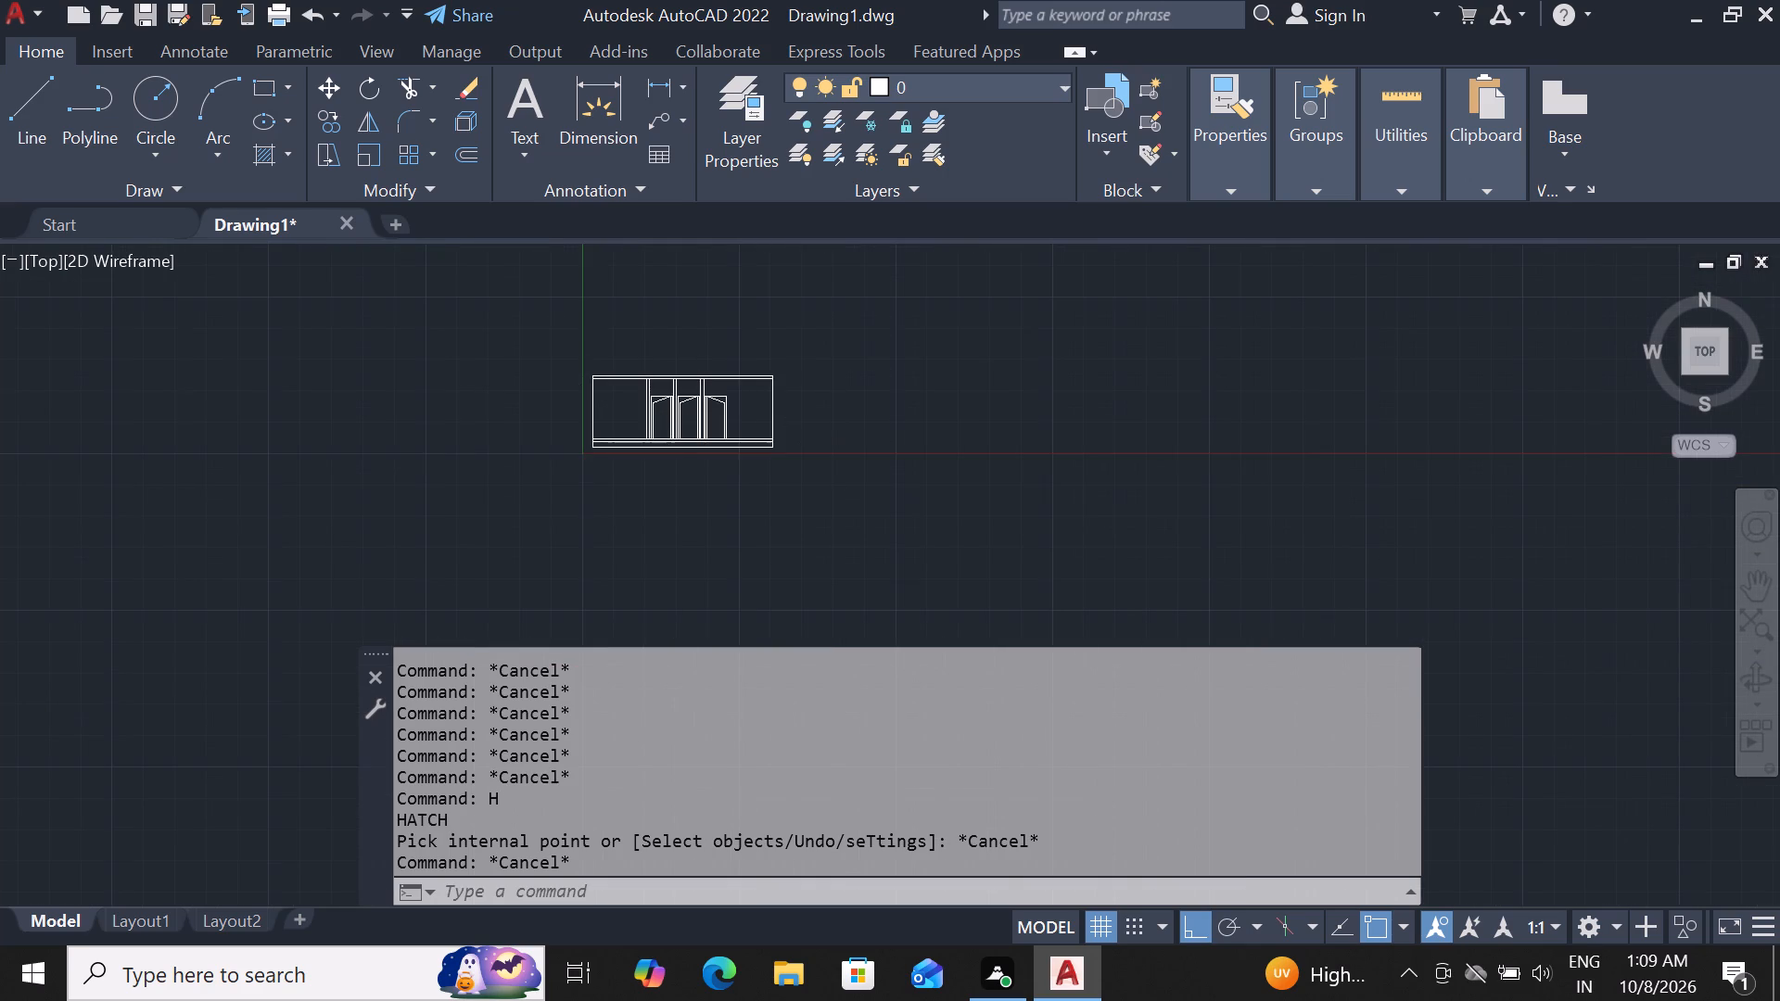
{"action": "left_click", "coordinate": [845, 448]}
{"action": "type", "text": "l"}
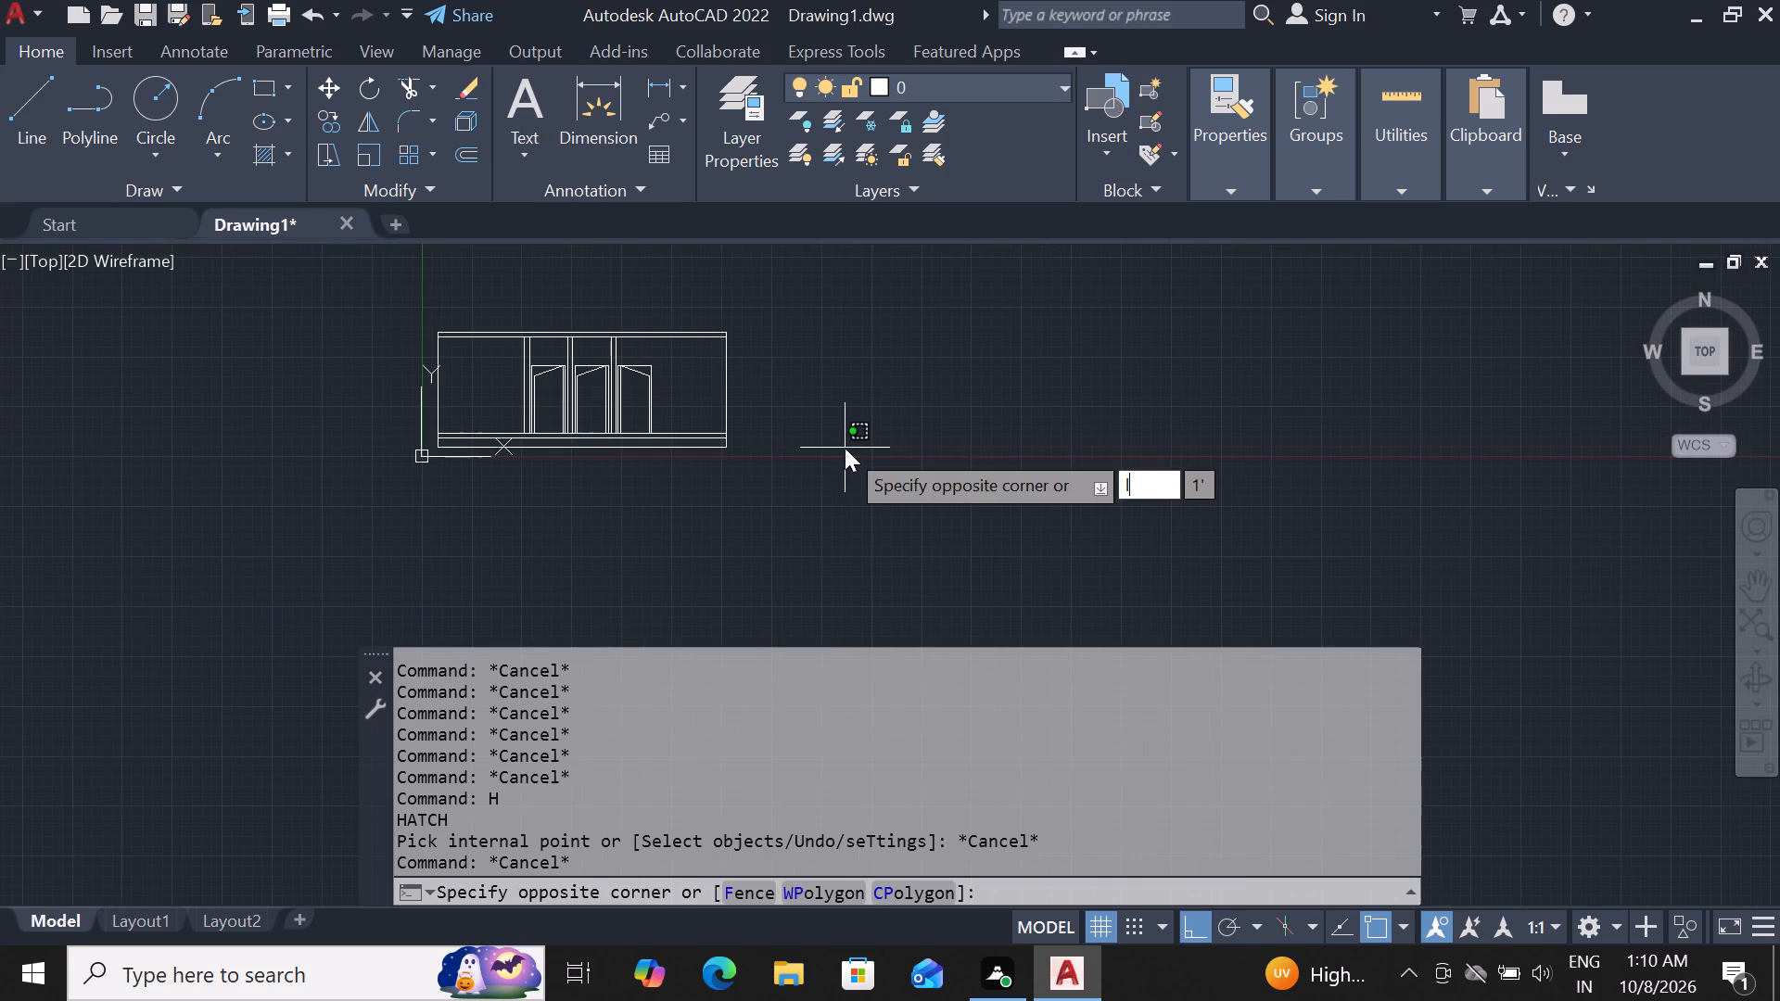
{"action": "key", "text": "space"}
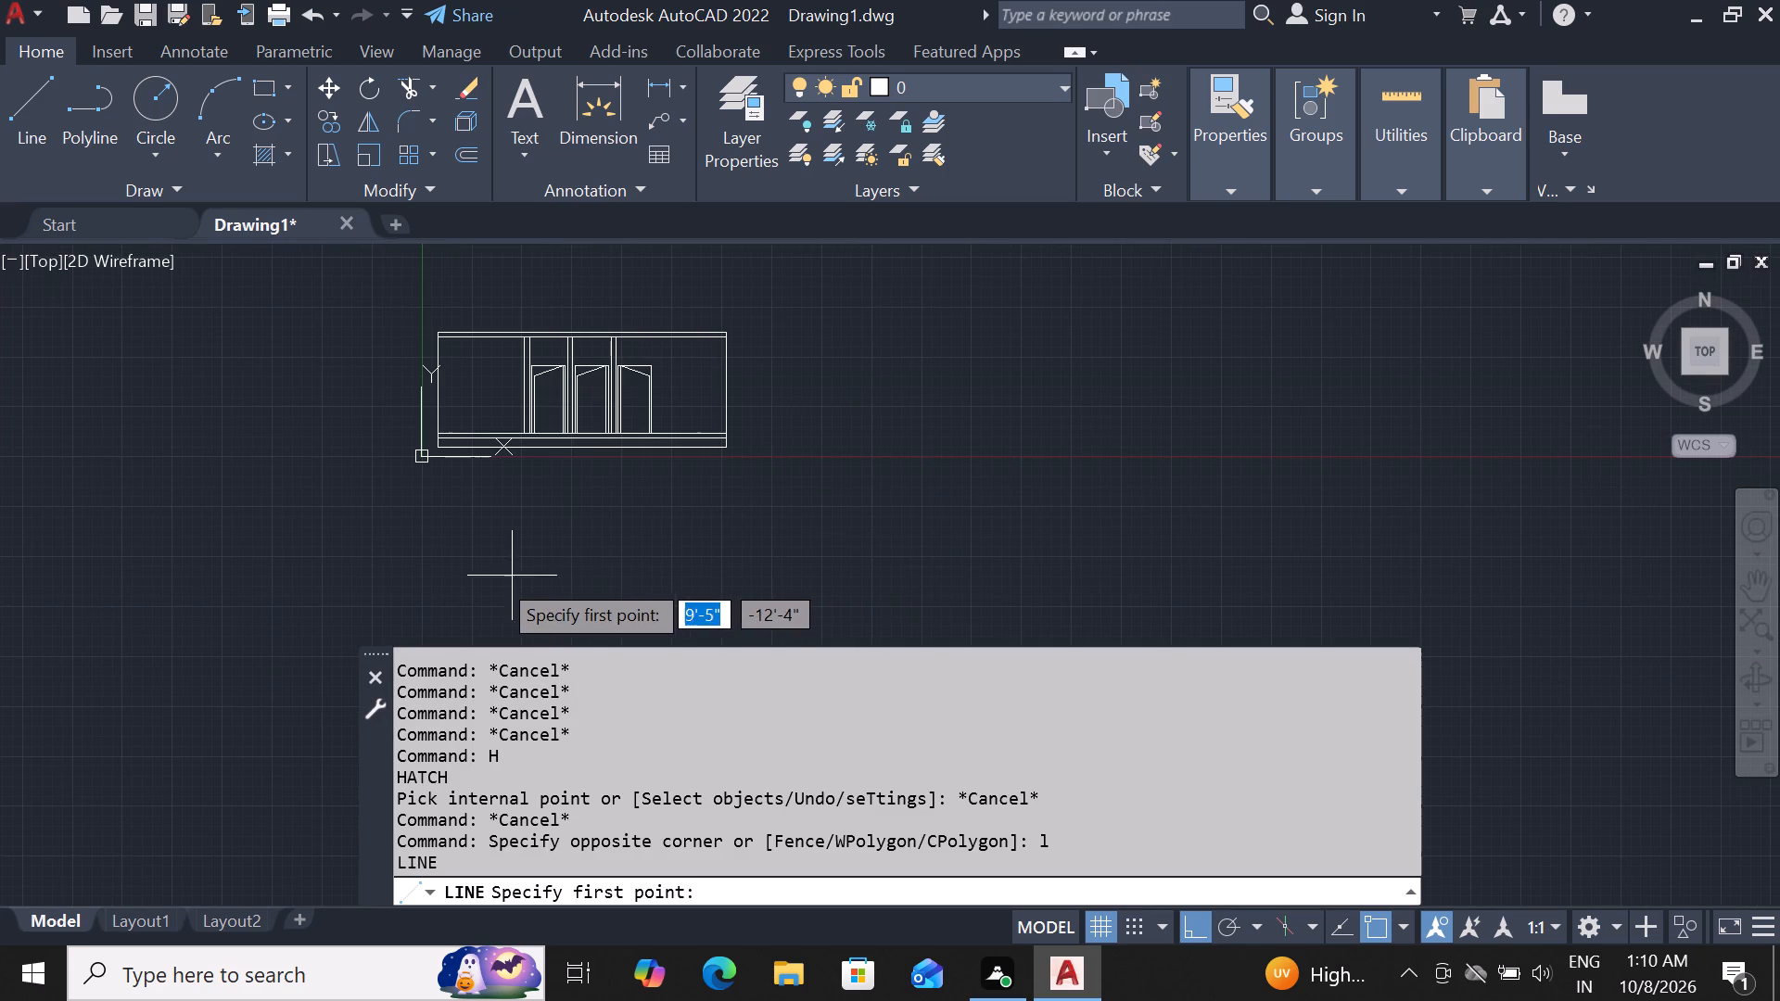
{"action": "scroll", "coordinate": [592, 482], "scroll_direction": "down", "scroll_amount": 1}
{"action": "scroll", "coordinate": [571, 578], "scroll_direction": "up", "scroll_amount": 1}
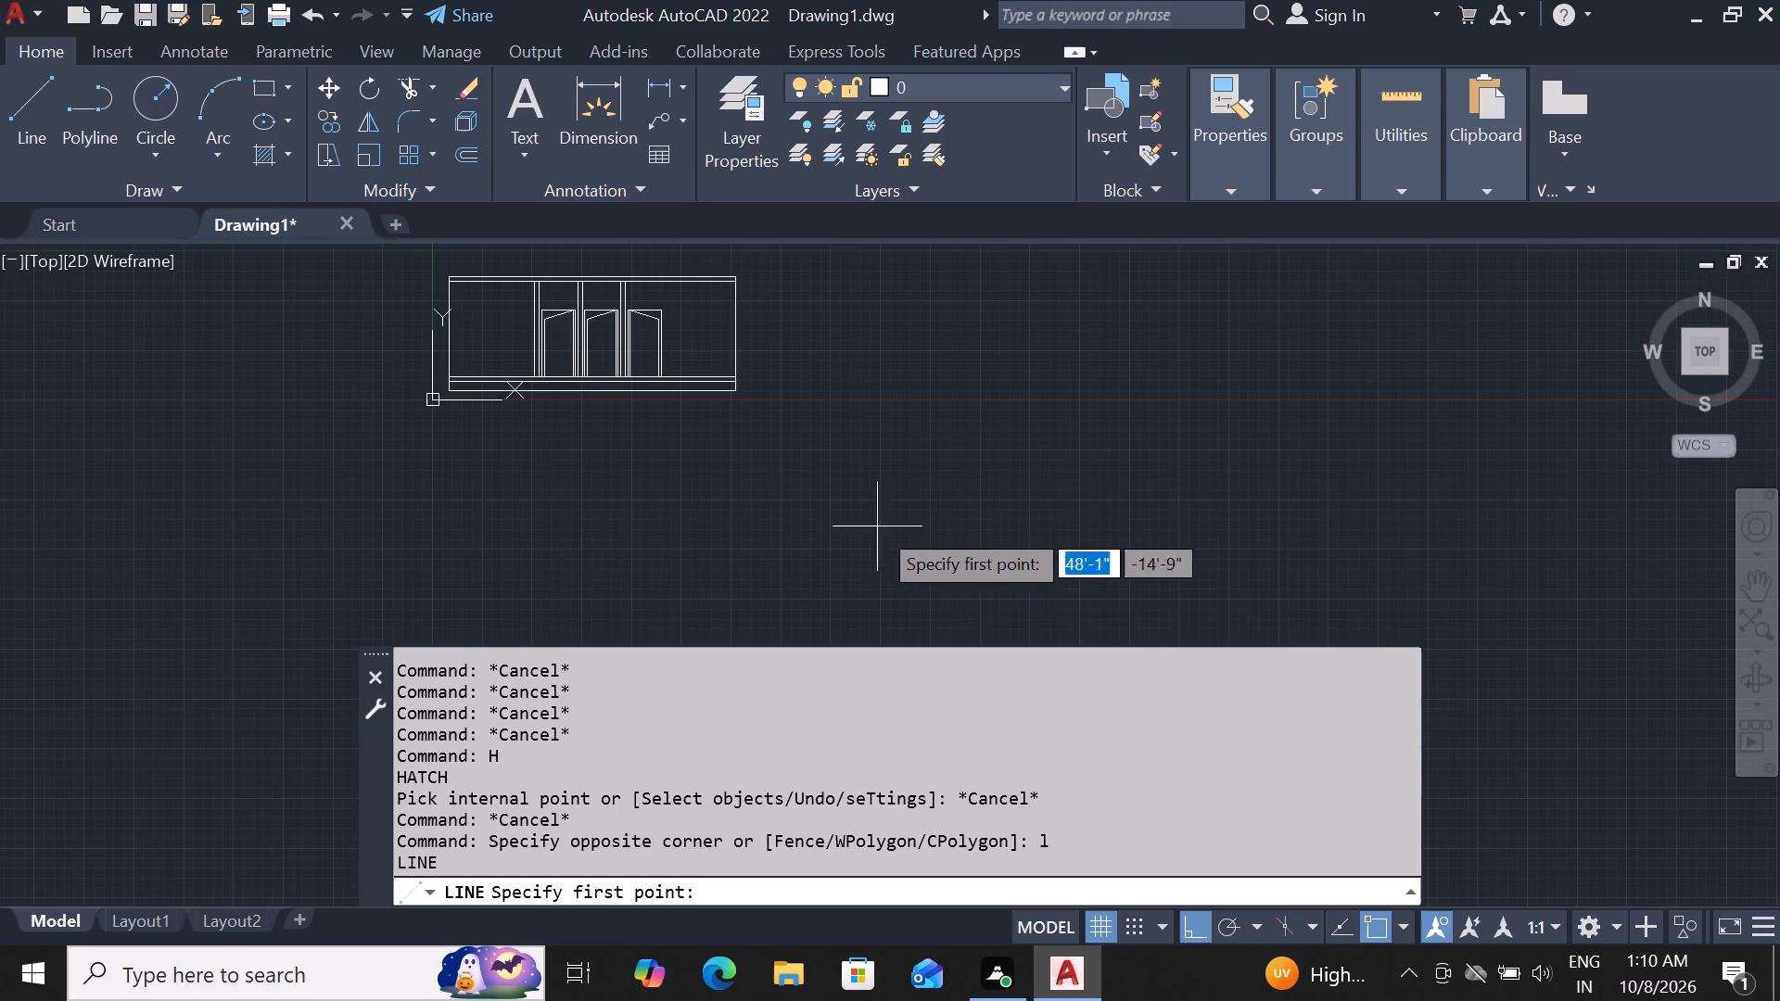
{"action": "left_click", "coordinate": [860, 545]}
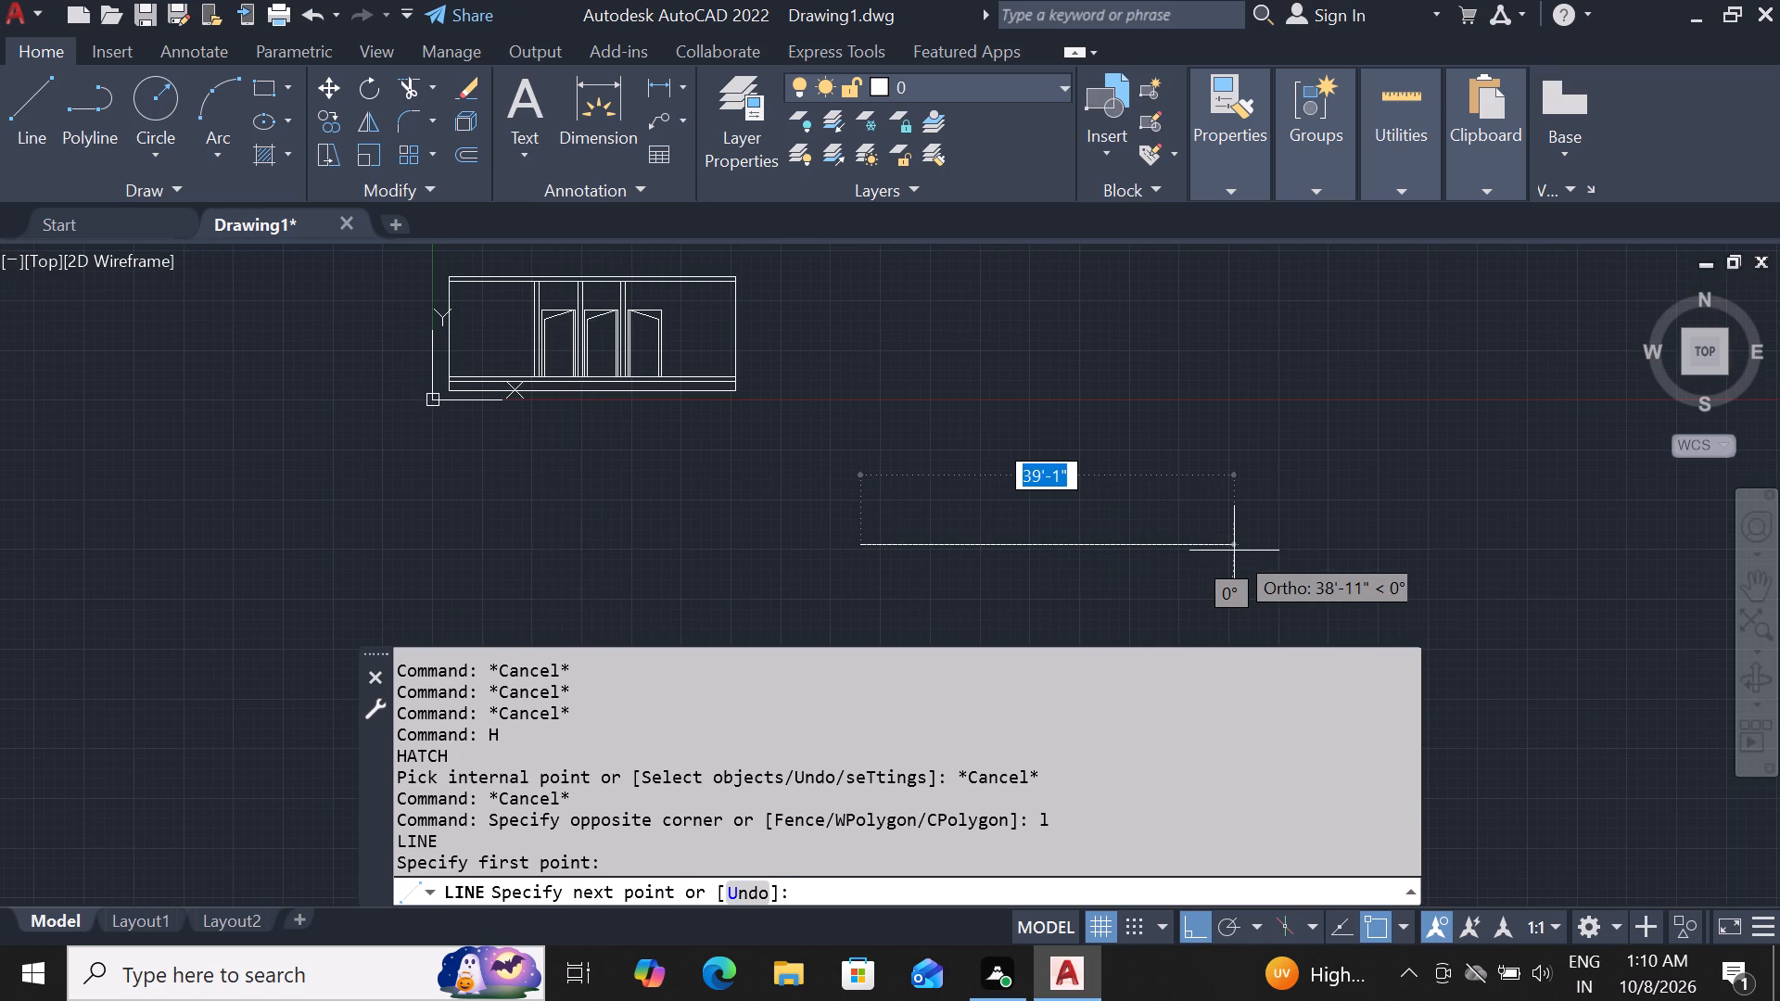
{"action": "type", "text": "3'6\""}
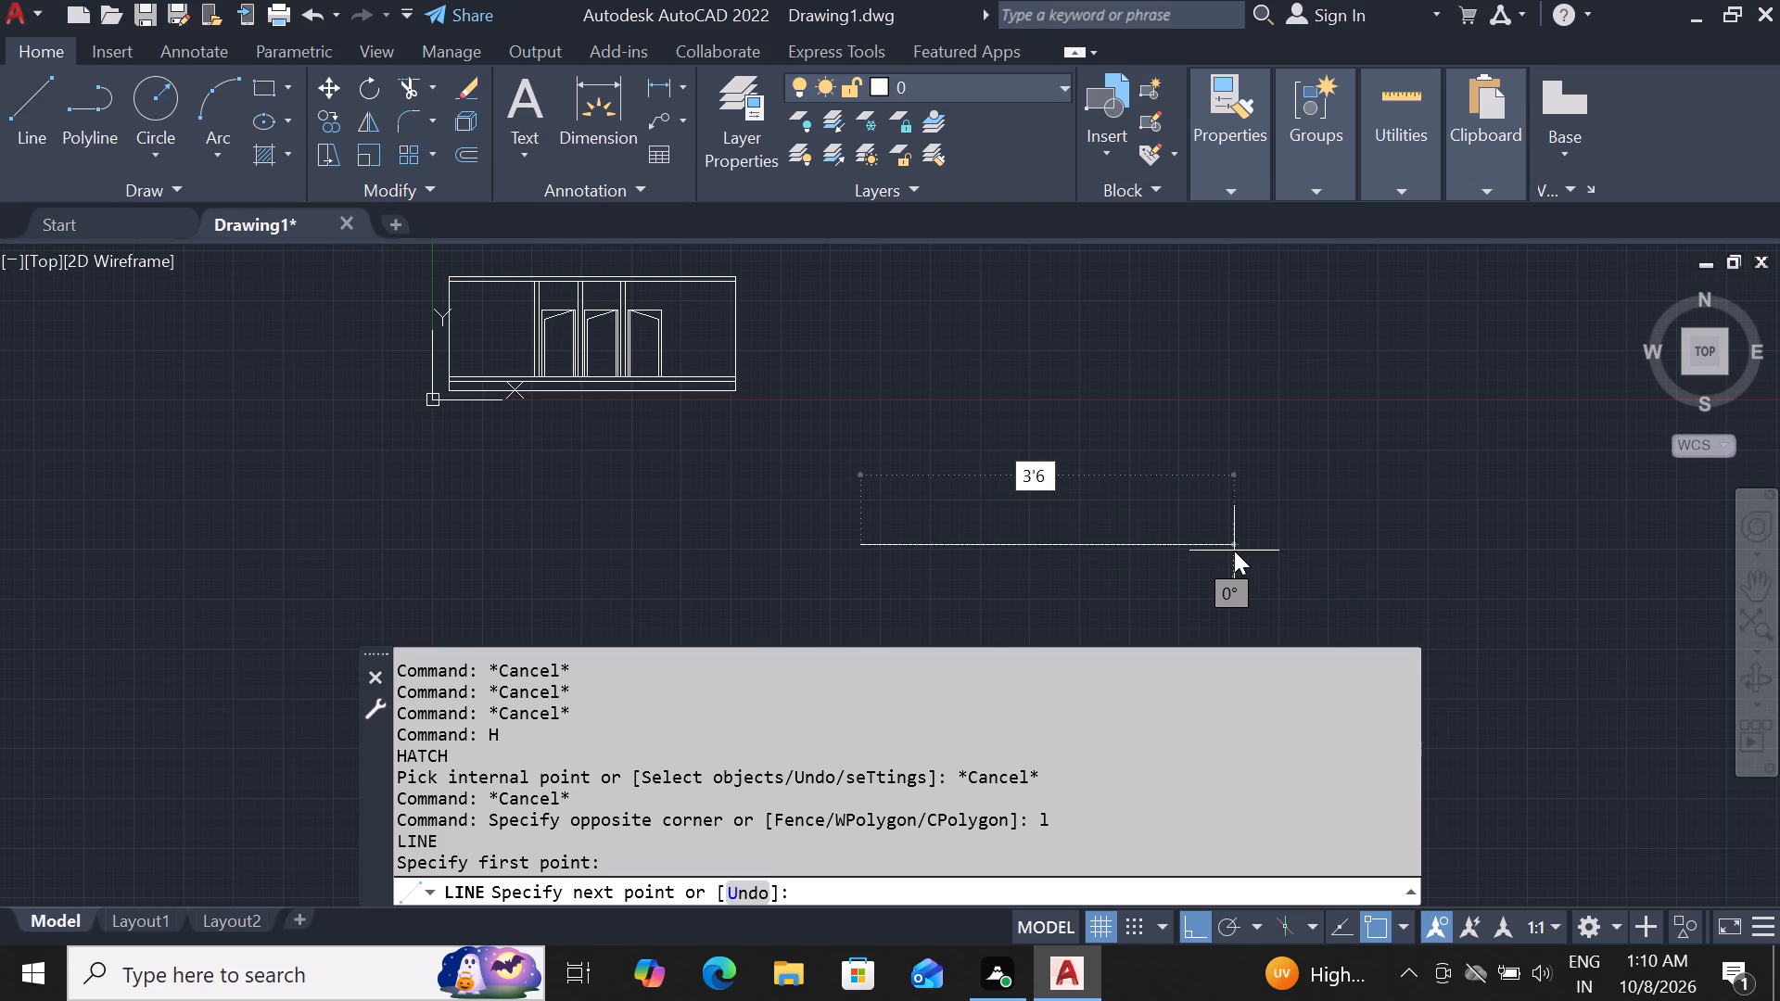
{"action": "key", "text": "Return"}
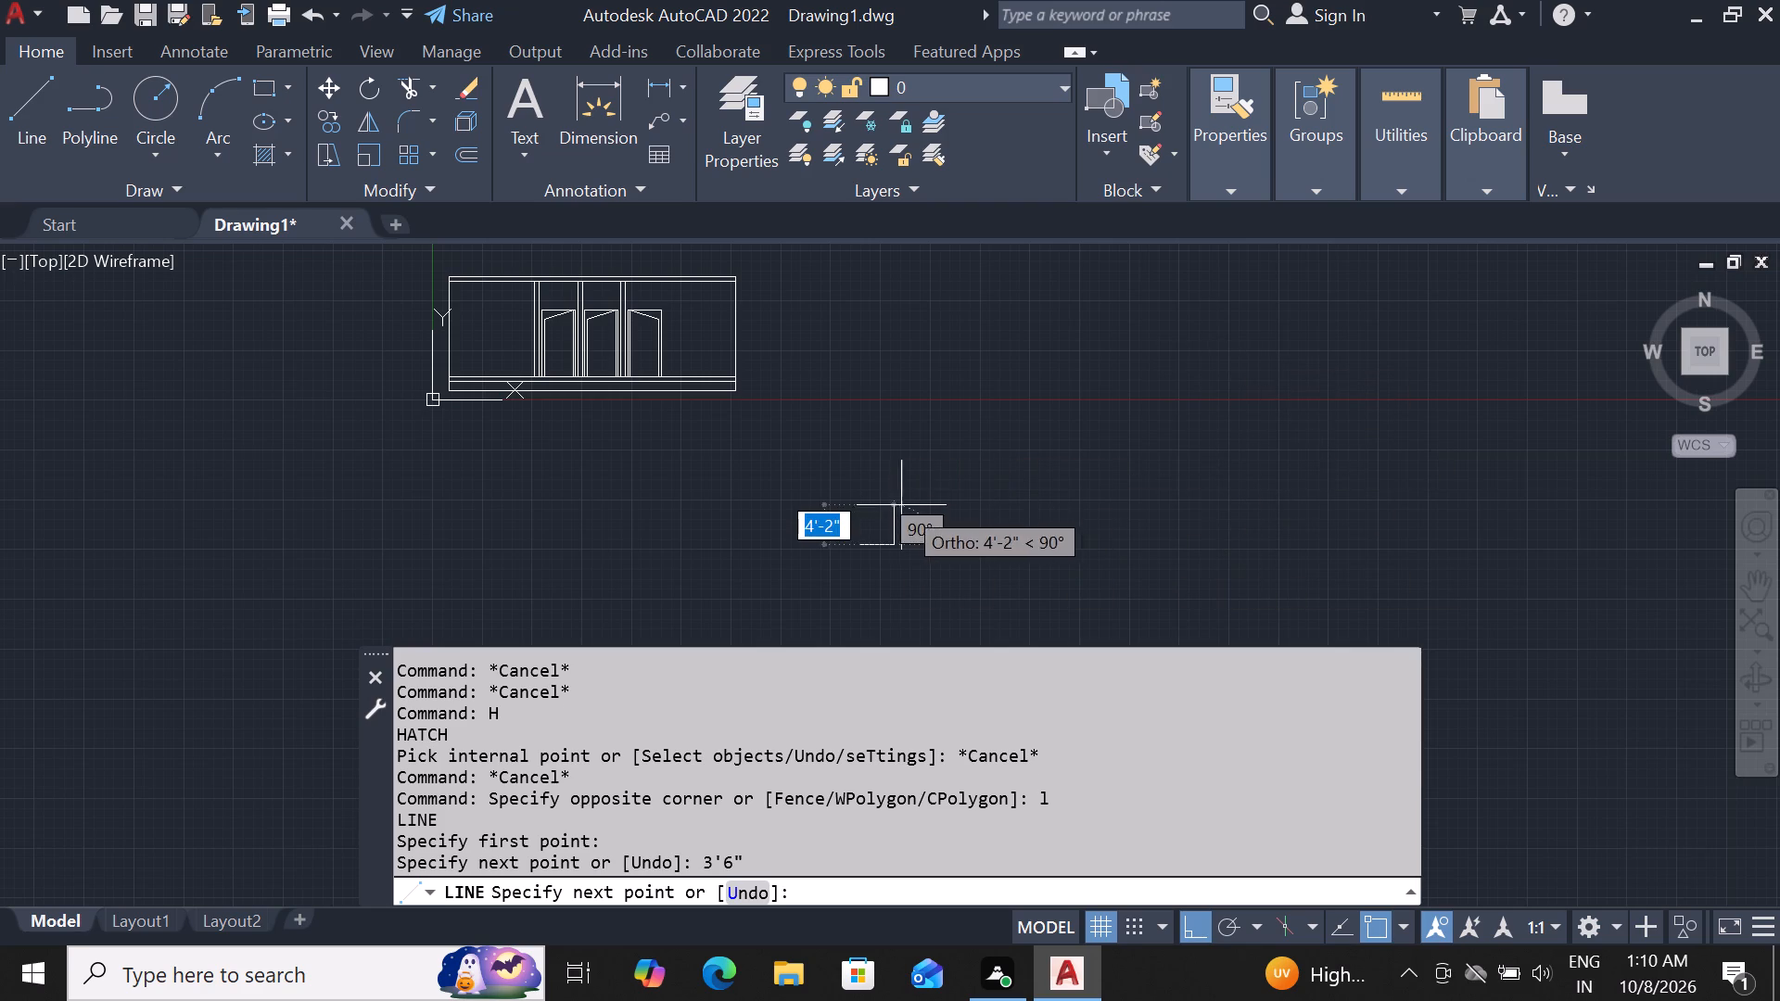
Continue the line up the figure's right side in two steps, each 9" up and 6" left.
{"action": "scroll", "coordinate": [950, 484], "scroll_direction": "up", "scroll_amount": 3}
{"action": "scroll", "coordinate": [1016, 347], "scroll_direction": "down", "scroll_amount": 1}
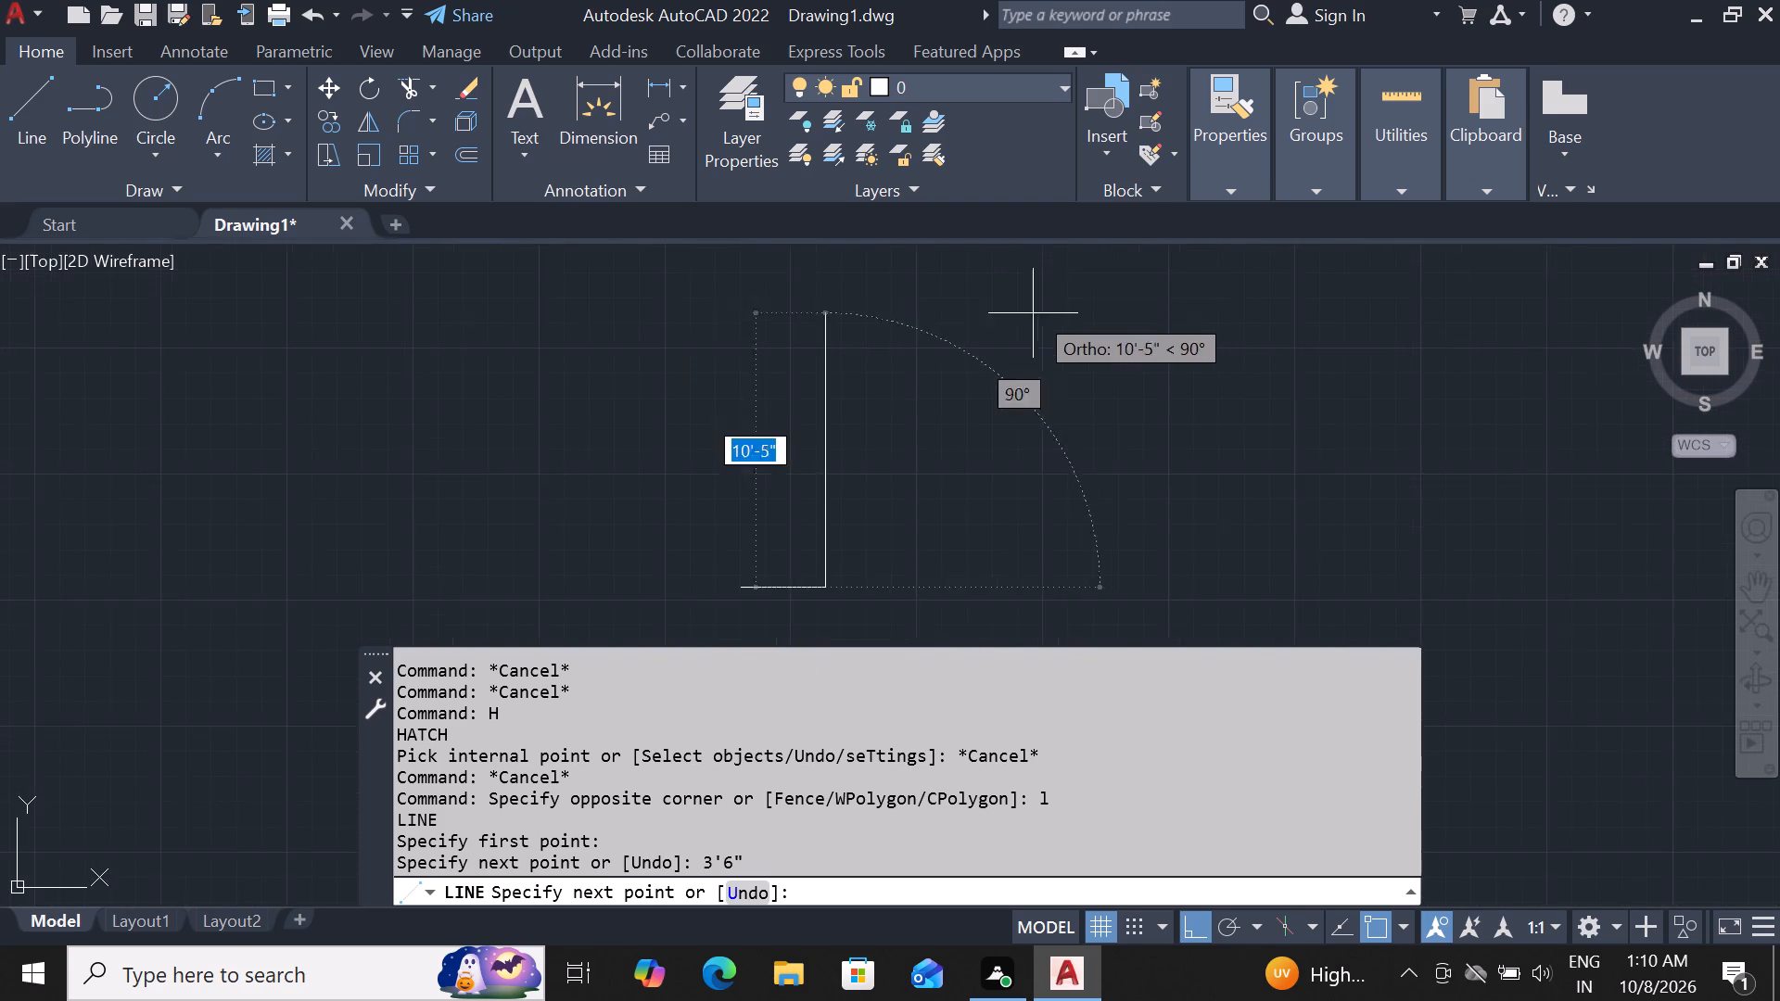
{"action": "scroll", "coordinate": [1052, 277], "scroll_direction": "down", "scroll_amount": 1}
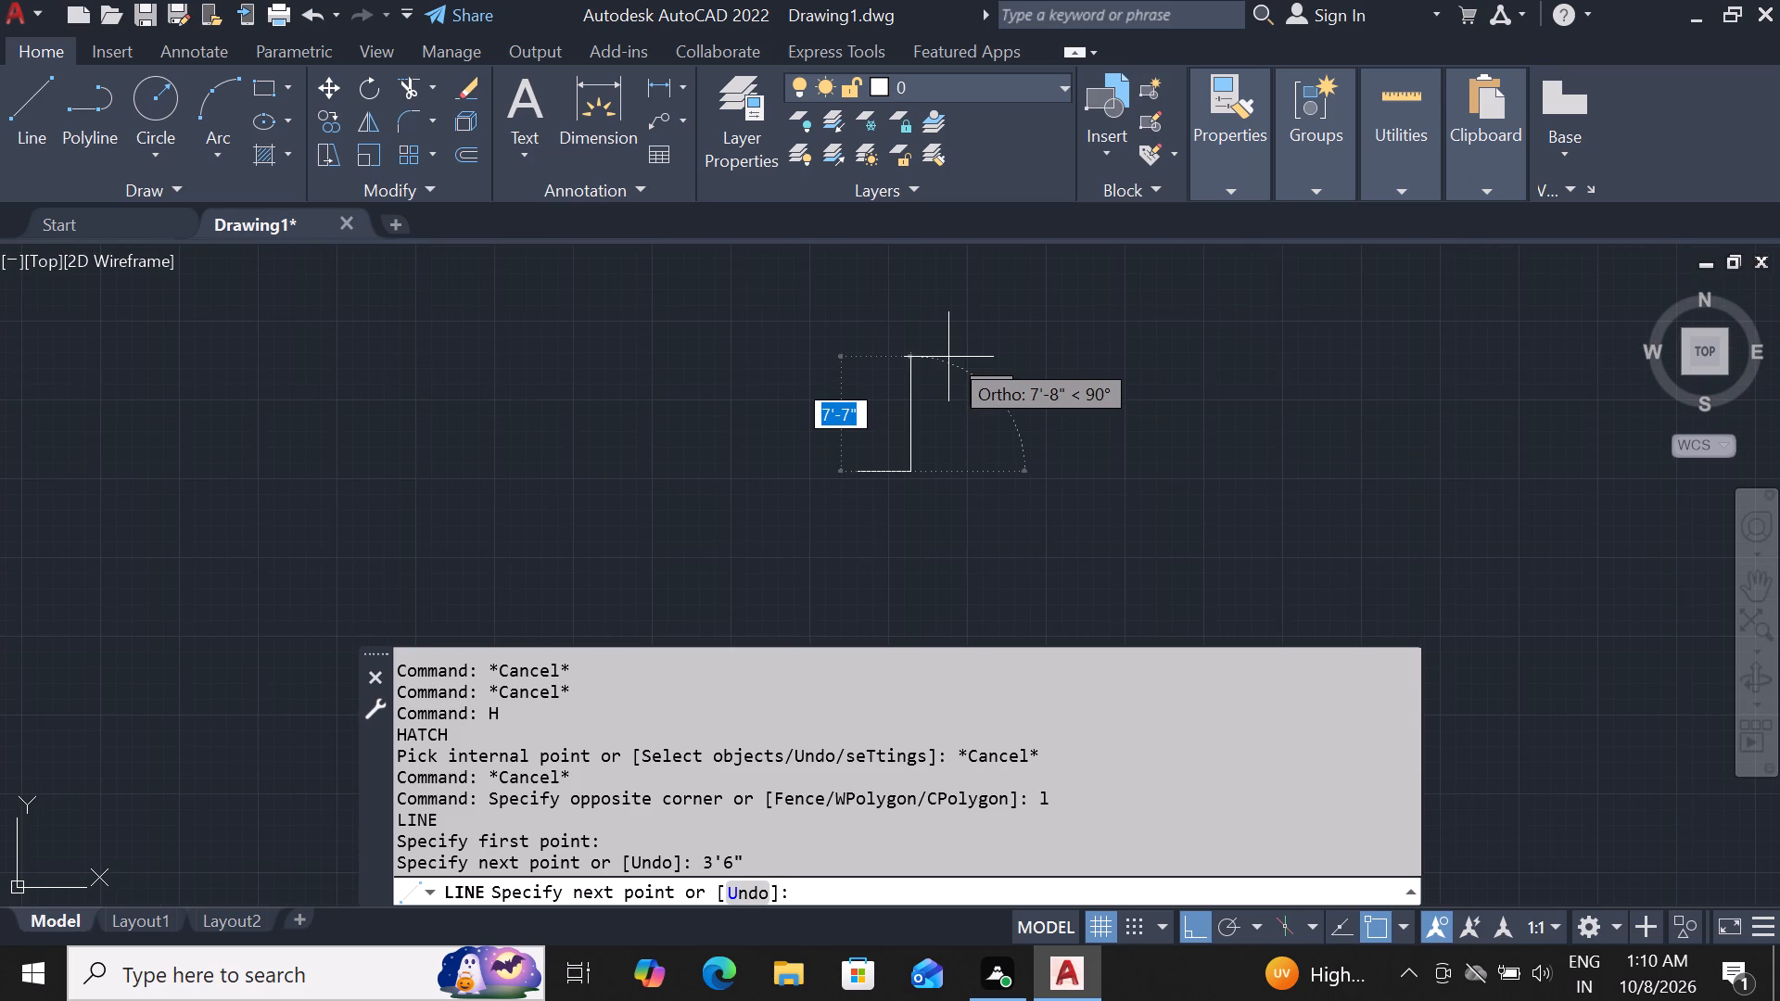
{"action": "type", "text": "9\""}
{"action": "key", "text": "Return"}
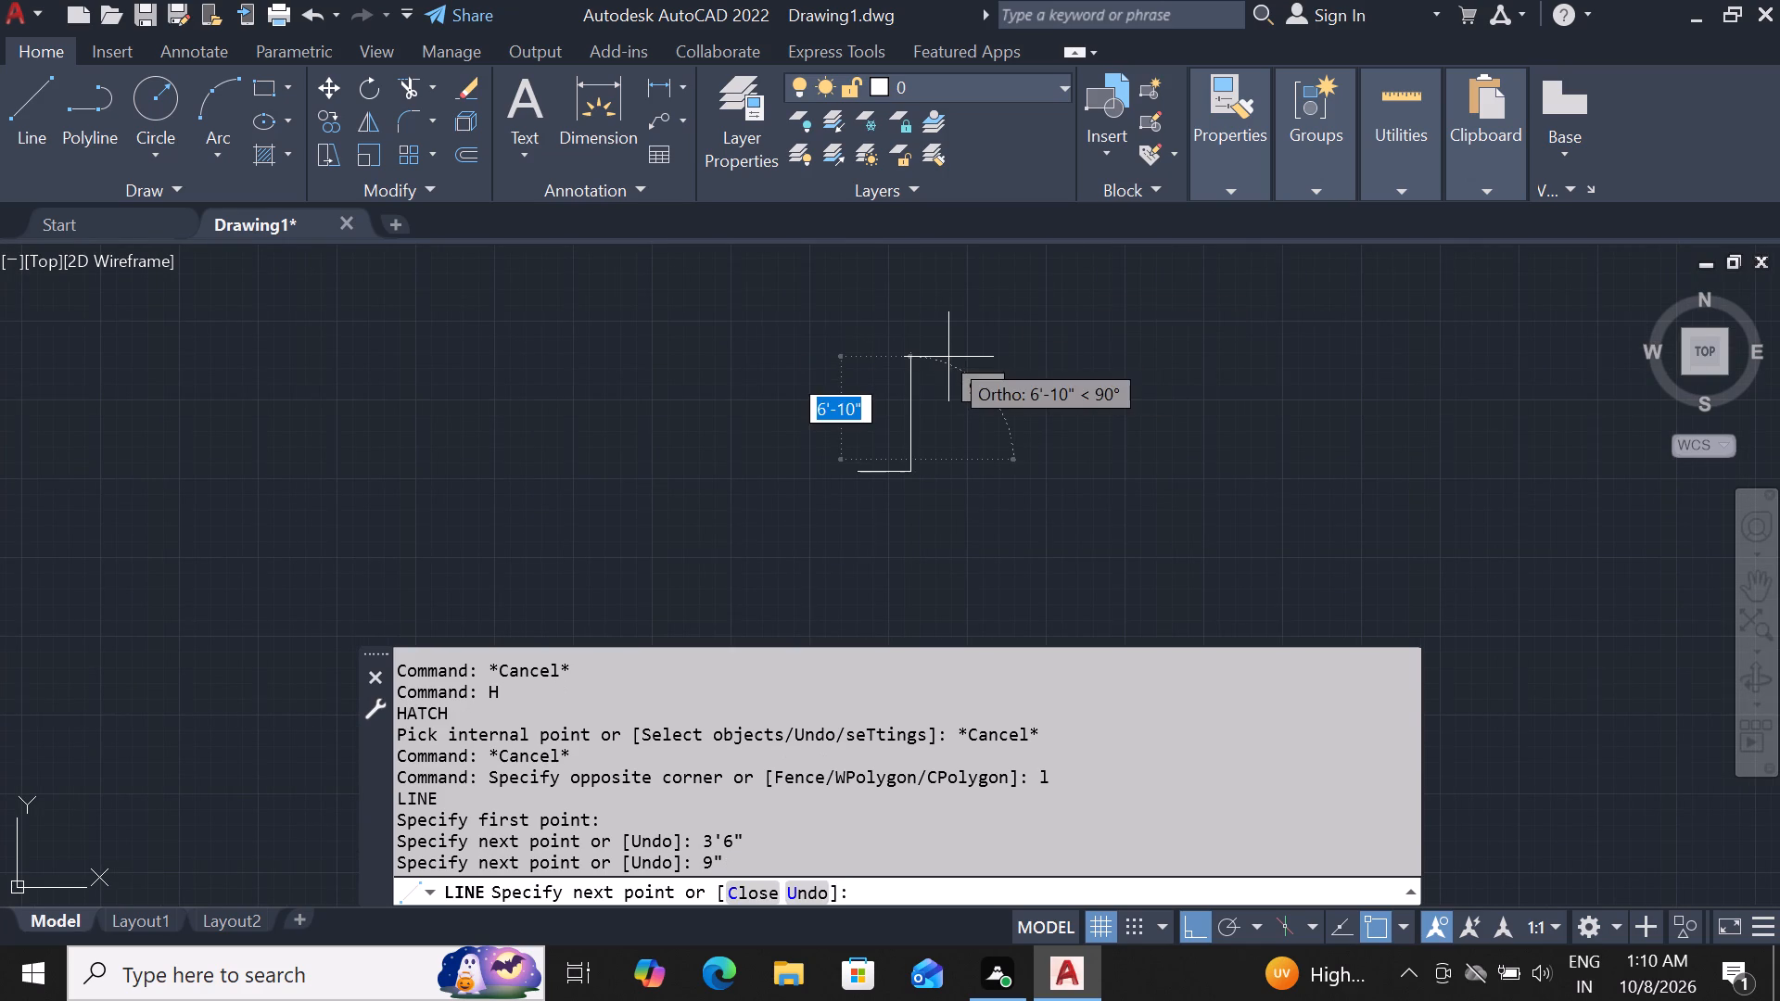
{"action": "scroll", "coordinate": [785, 454], "scroll_direction": "up", "scroll_amount": 1}
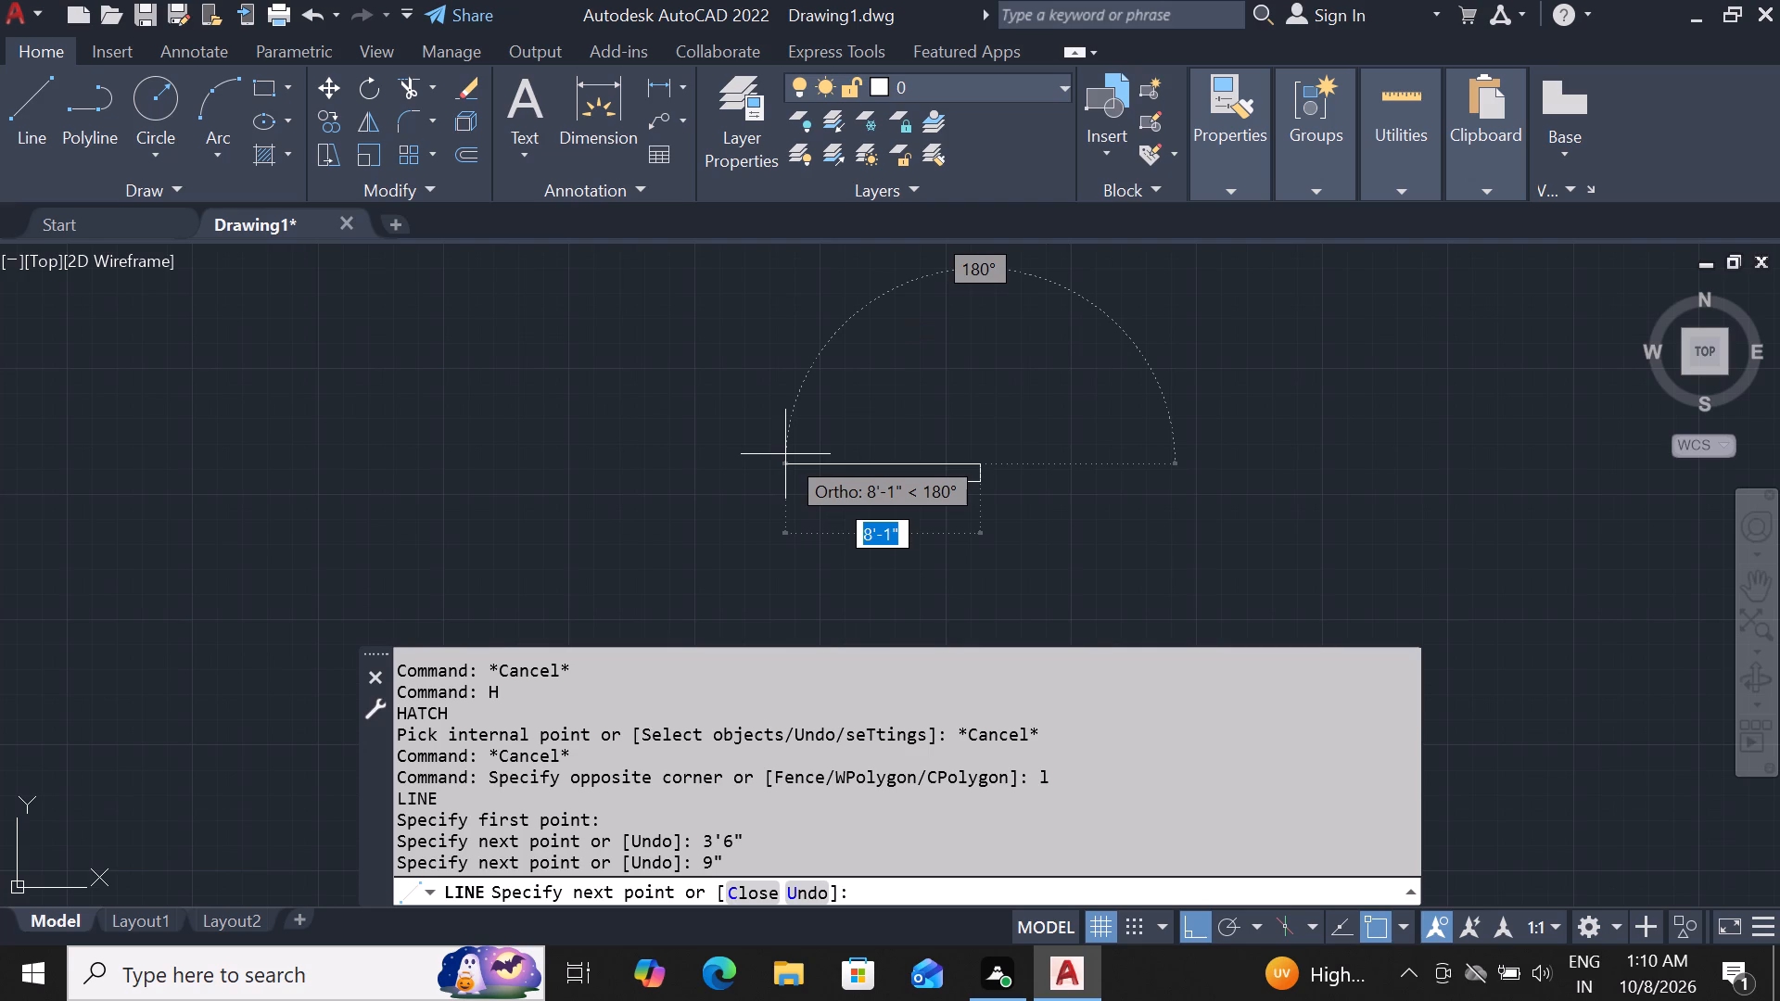
{"action": "type", "text": "6\""}
{"action": "key", "text": "Return"}
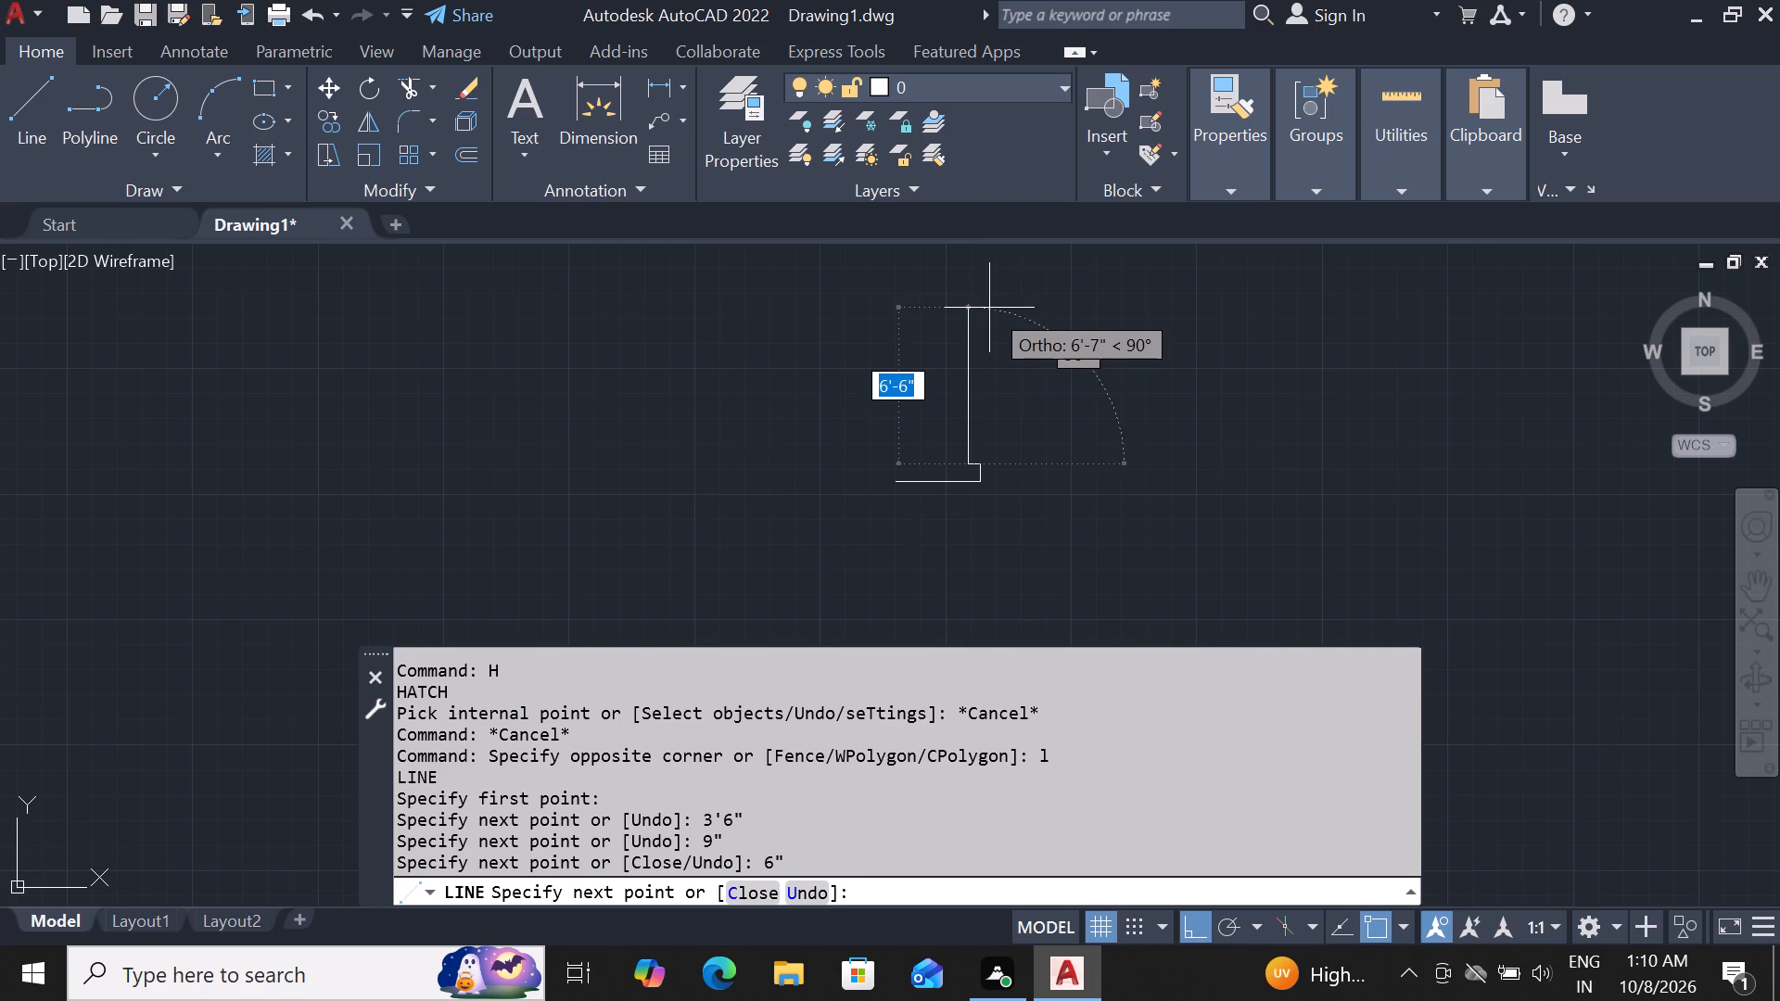
{"action": "type", "text": "9\""}
{"action": "key", "text": "Return"}
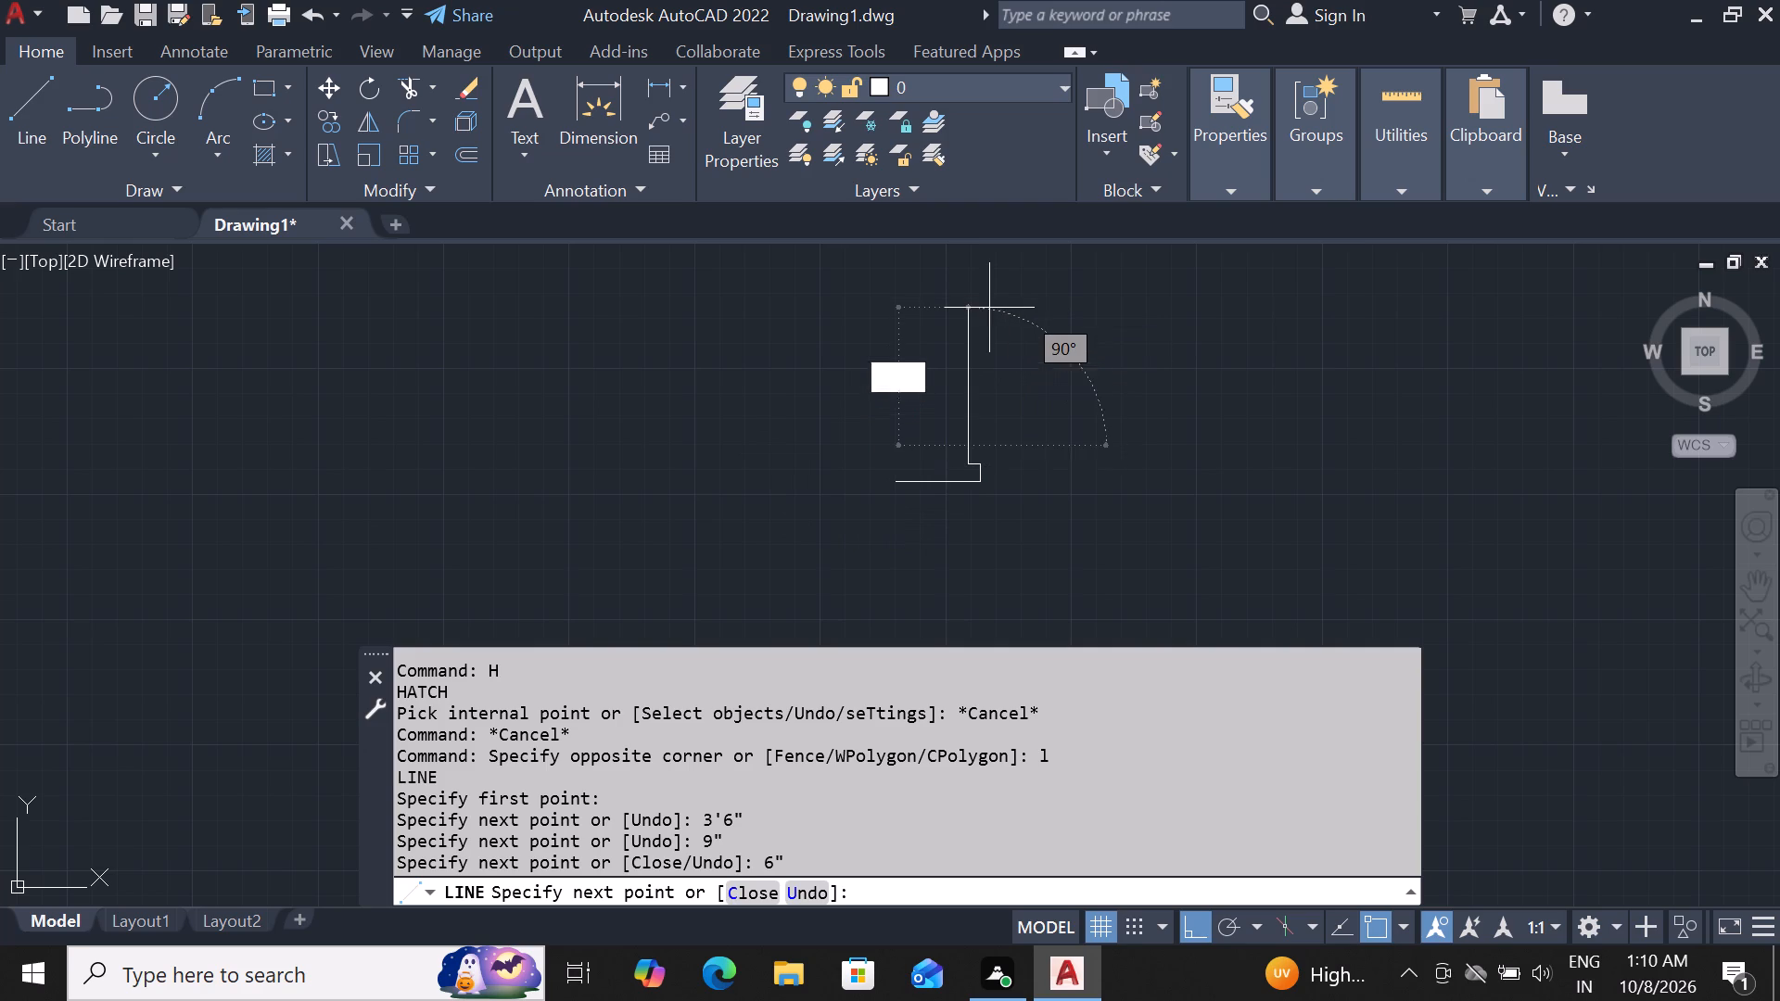
{"action": "key", "text": "6"}
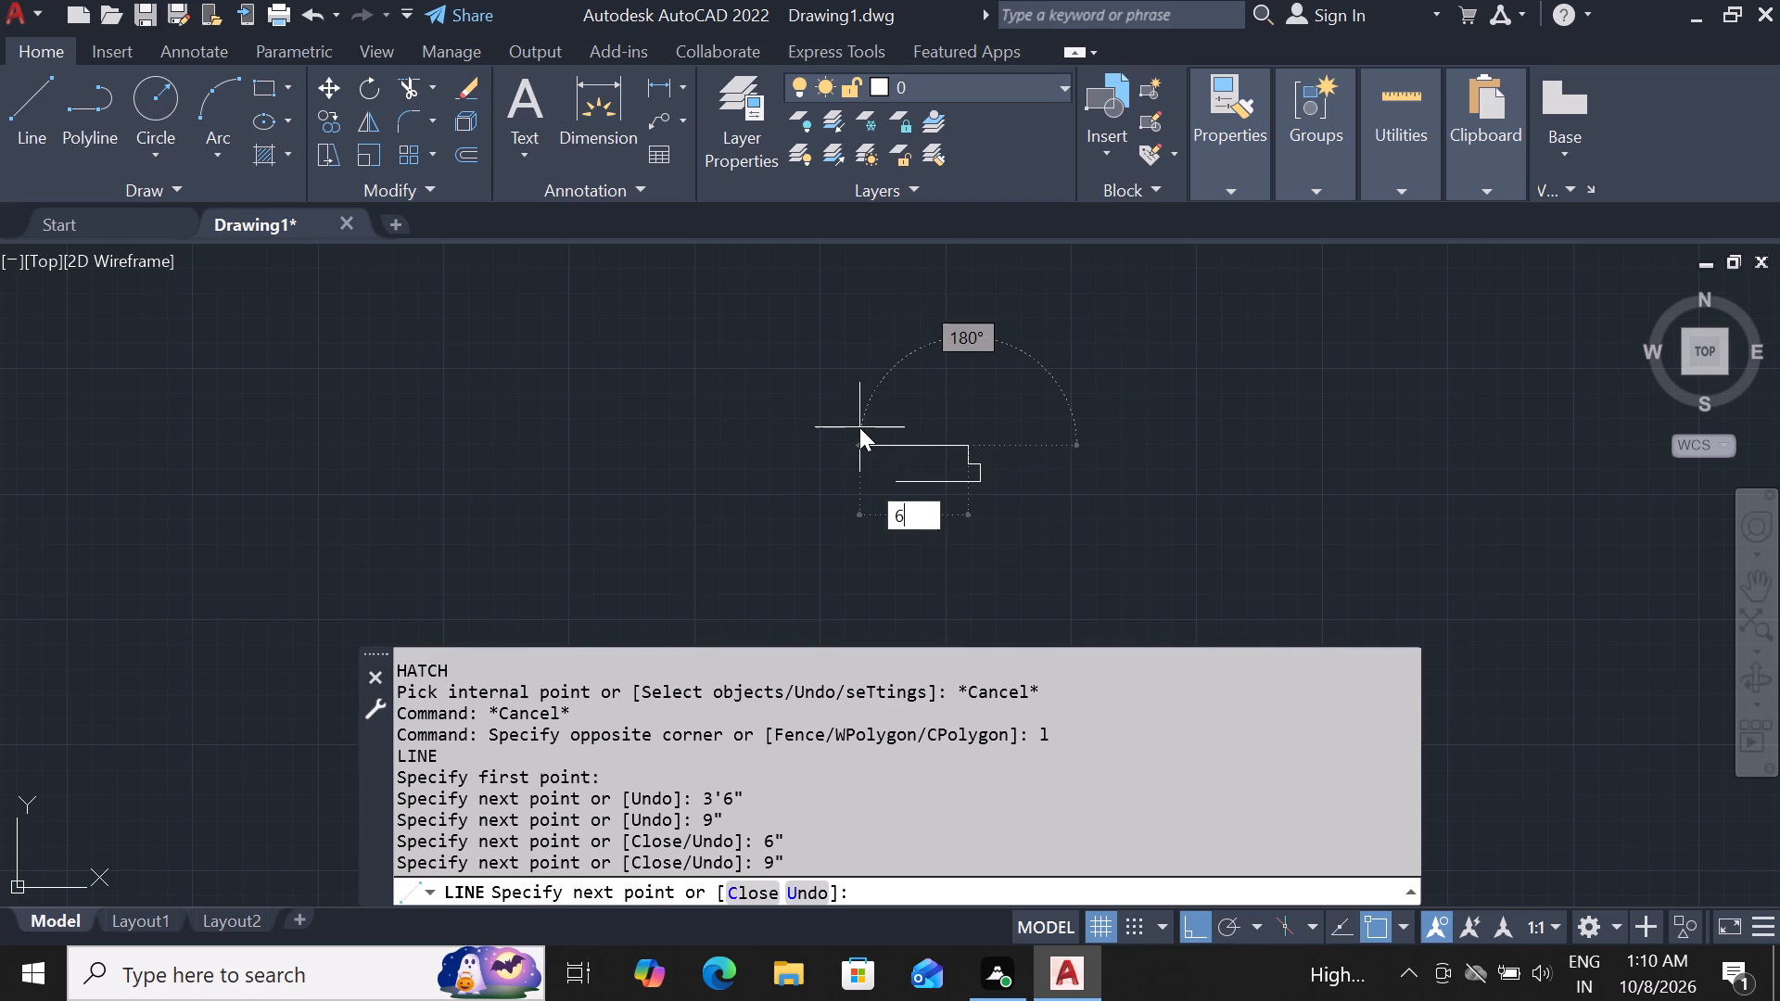
{"action": "key", "text": "shift+quotedbl"}
{"action": "key", "text": "Return"}
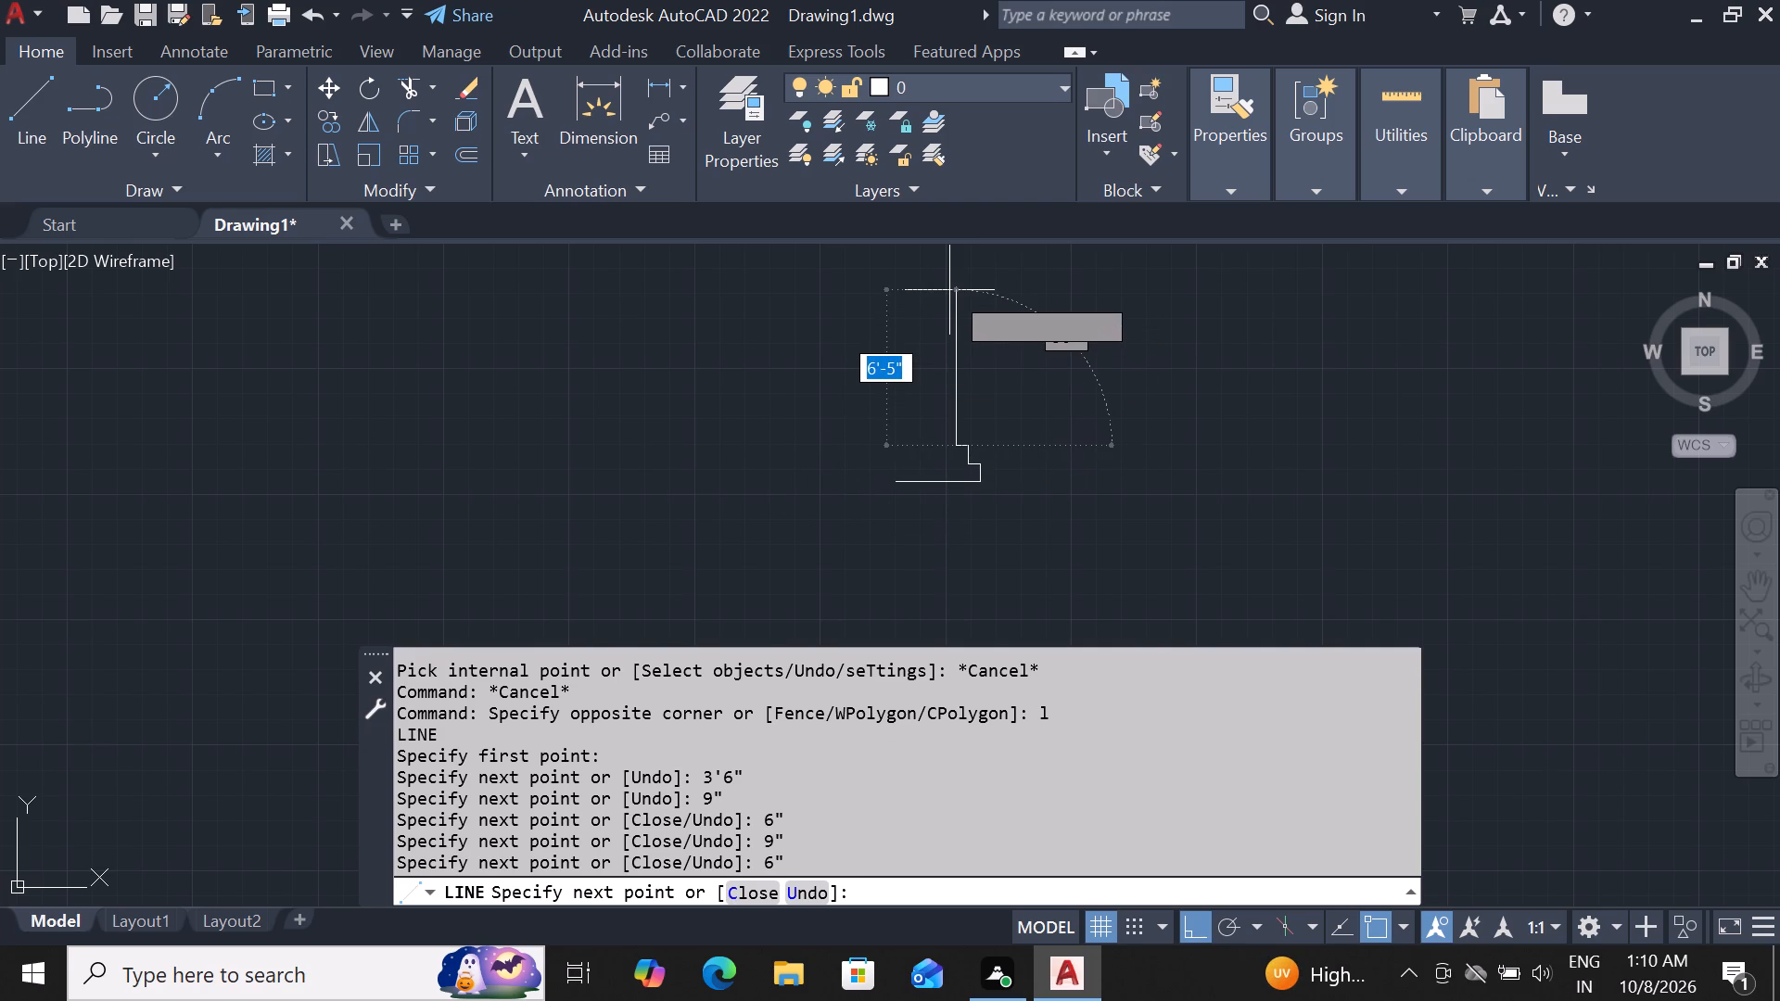
Continue the line around the figure's top block: 1' up, 1'6" left and 1' down.
{"action": "type", "text": "1'"}
{"action": "key", "text": "Return"}
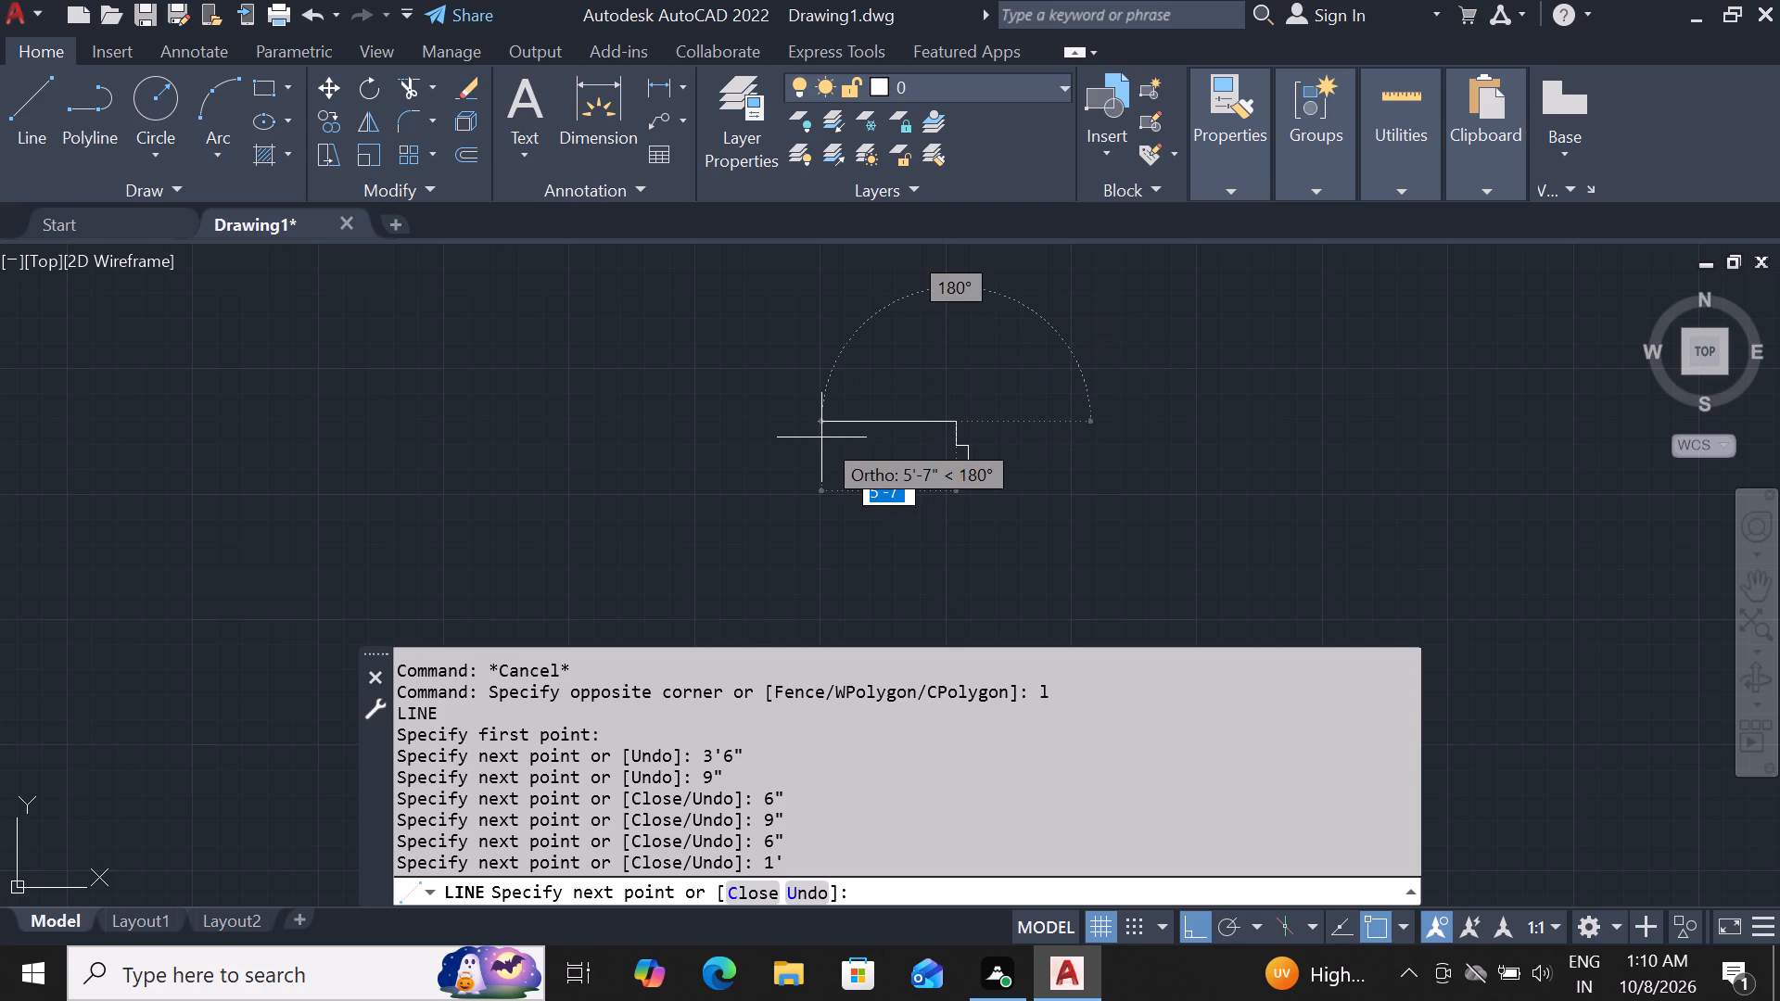
{"action": "type", "text": "1'6\""}
{"action": "key", "text": "Return"}
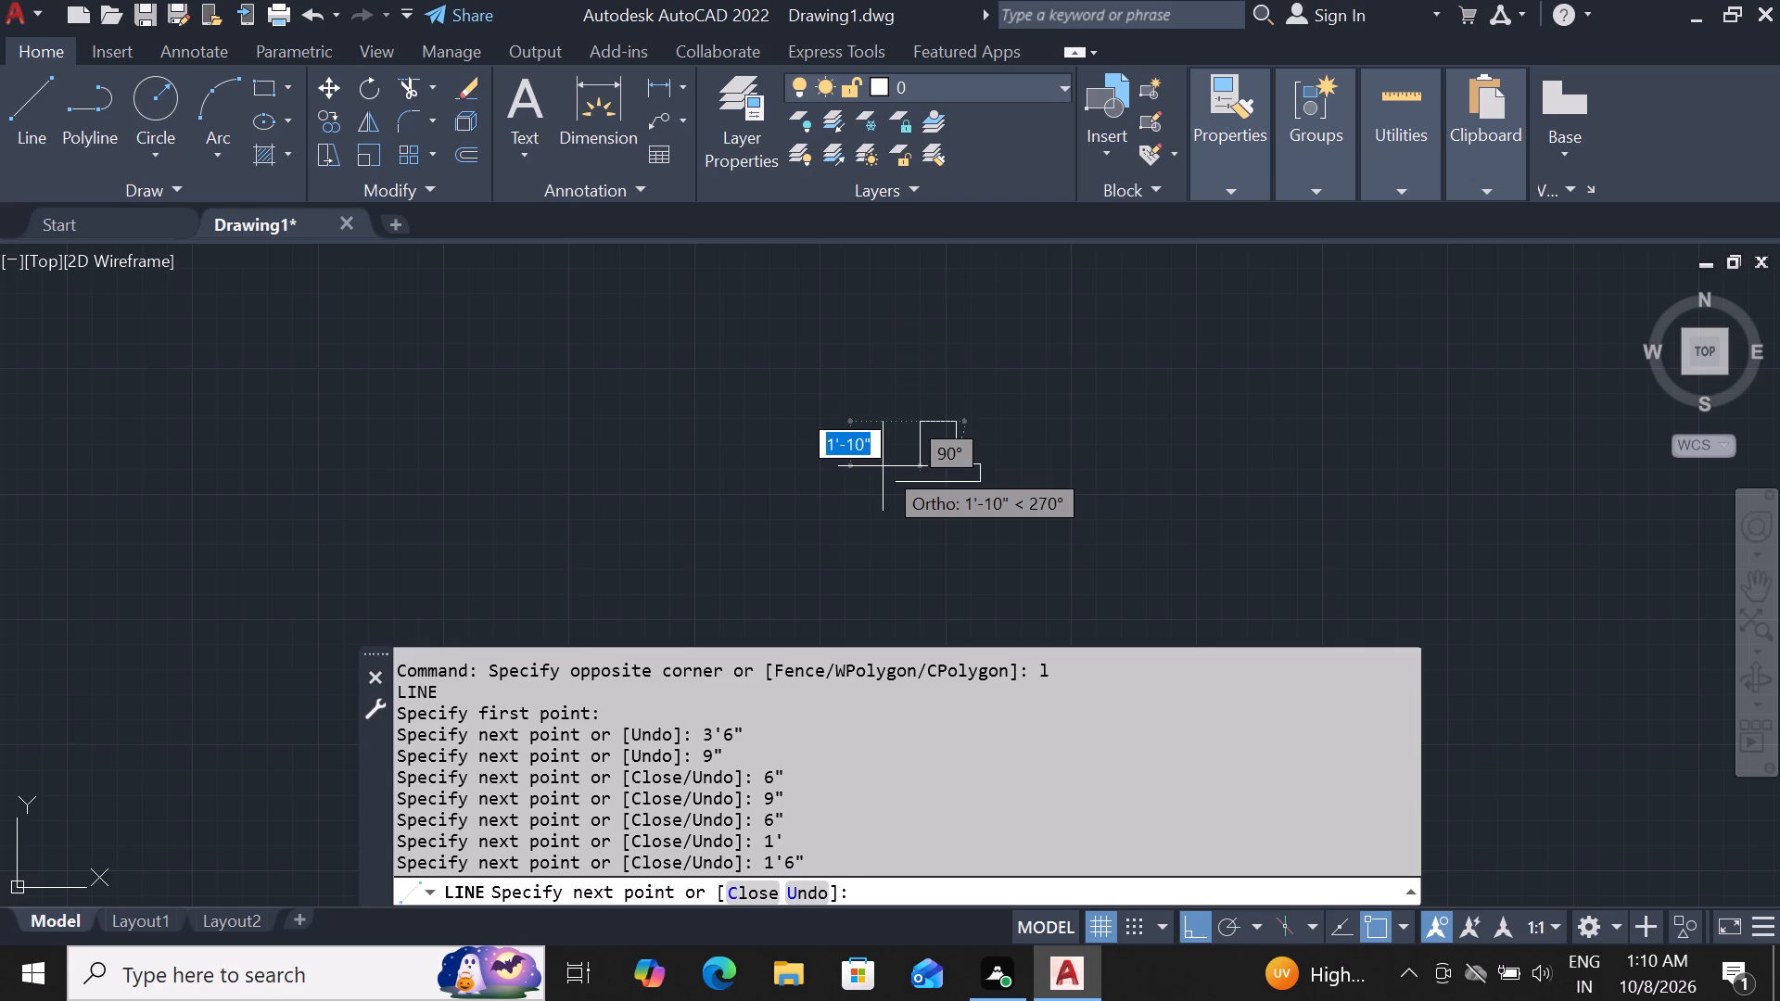
{"action": "type", "text": "1'"}
{"action": "key", "text": "Return"}
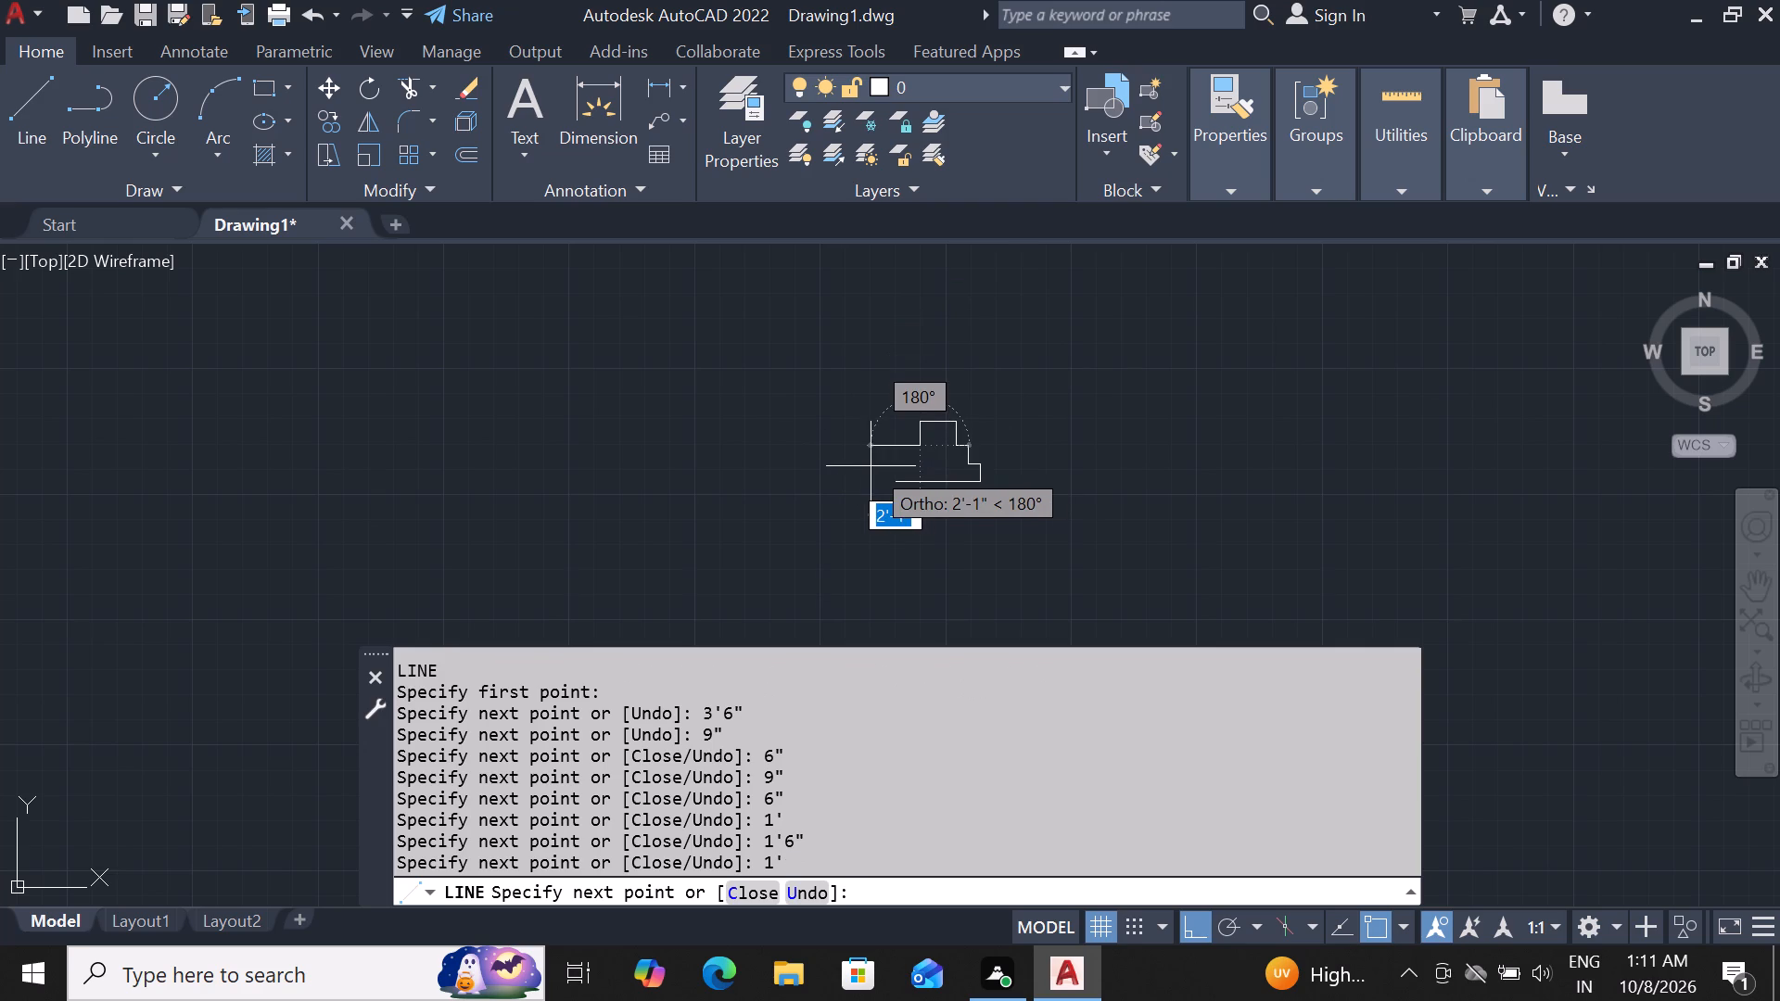
Complete the stepped outline down its left side with two steps, each 6" left and 9" down, ending at the base line's start.
{"action": "type", "text": "6\""}
{"action": "key", "text": "Return"}
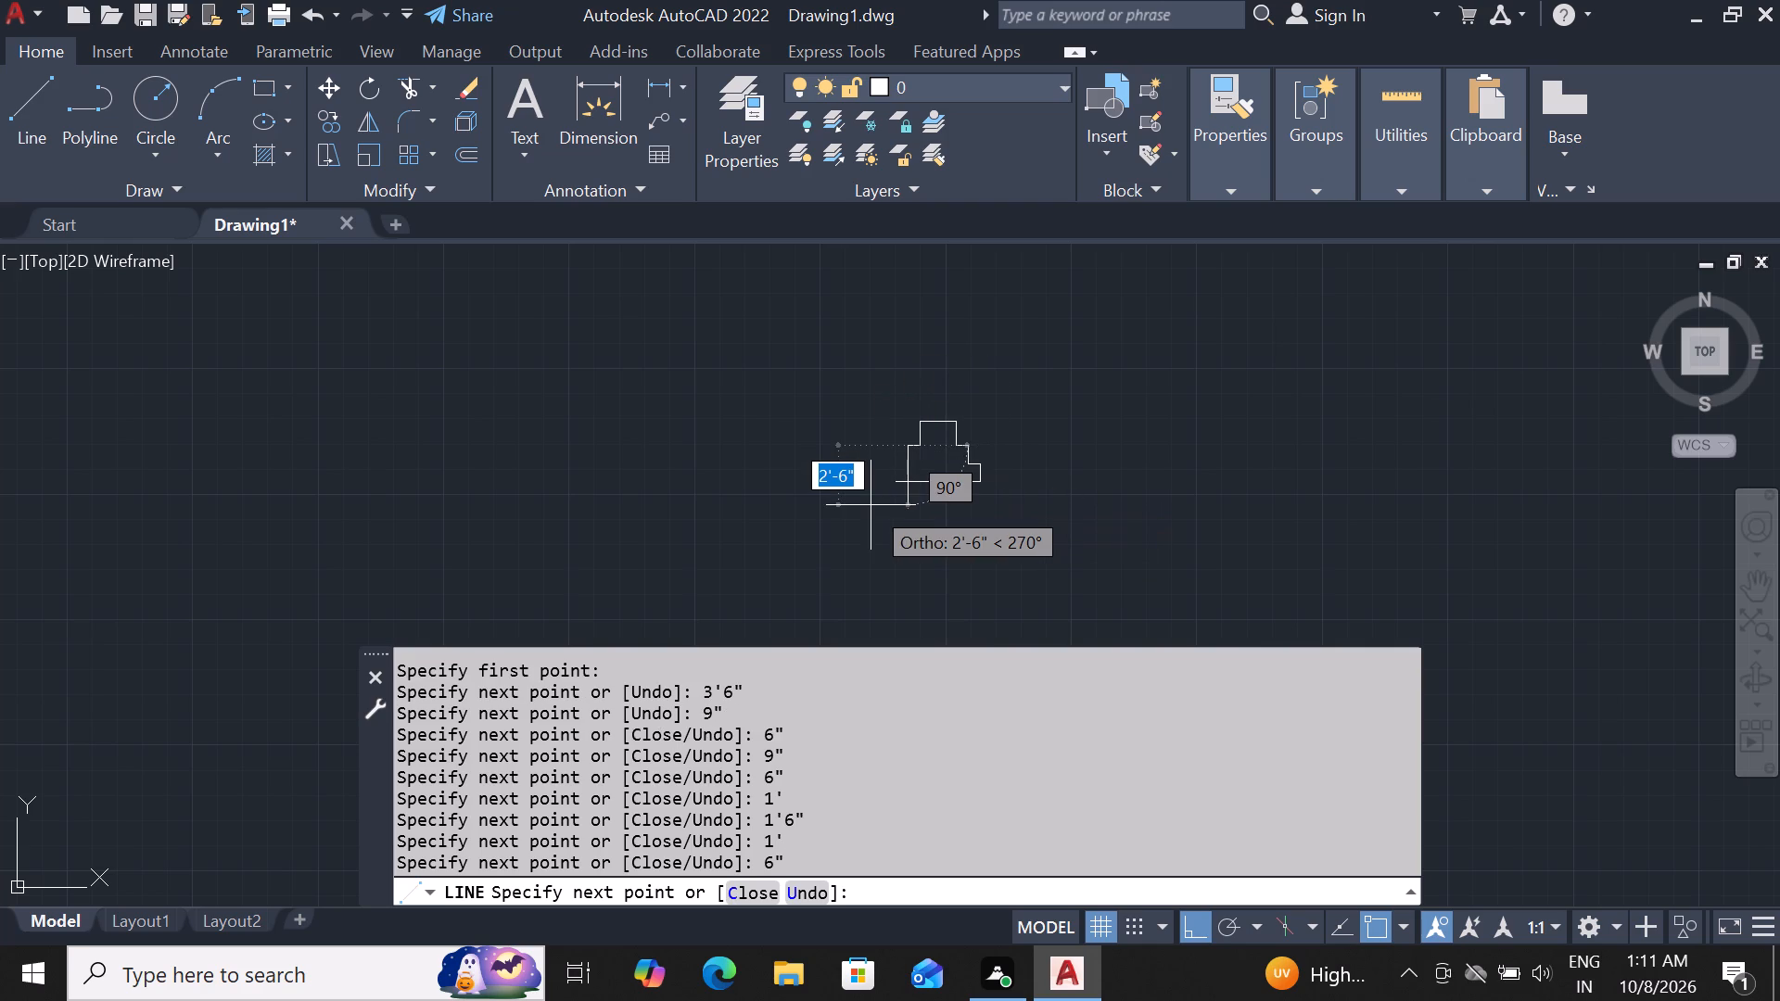
{"action": "type", "text": "9\""}
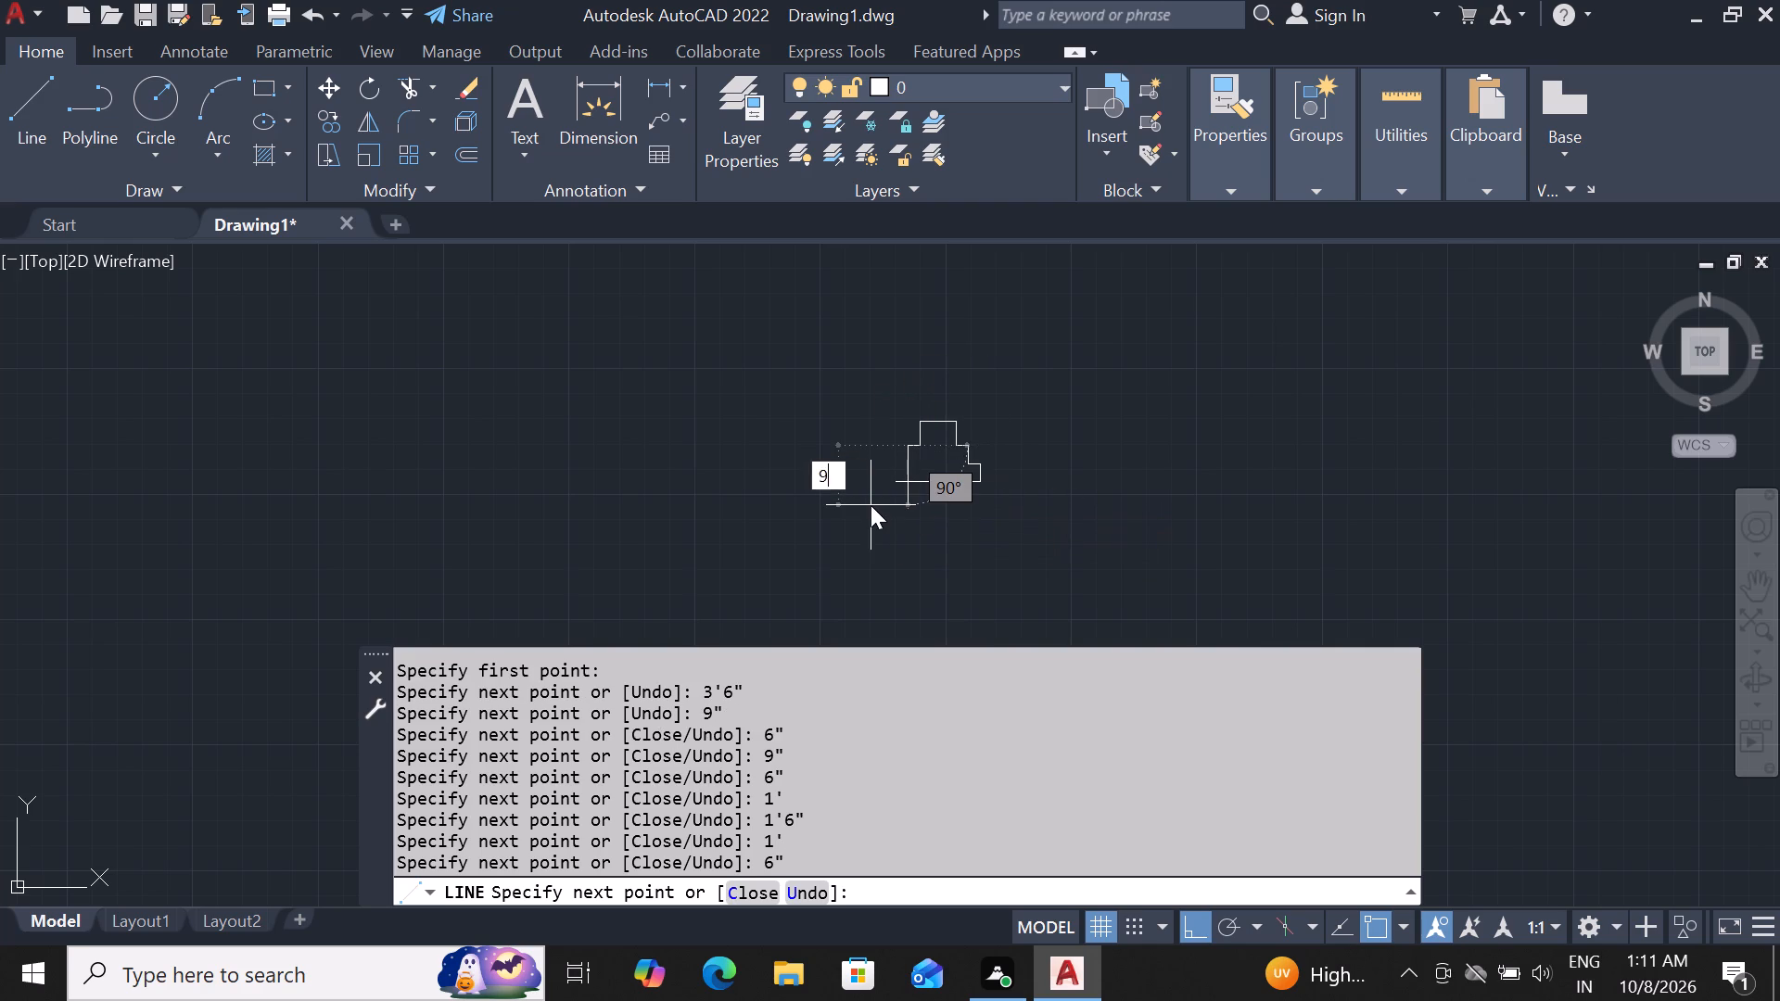
{"action": "key", "text": "Return"}
{"action": "type", "text": "6\""}
{"action": "key", "text": "Return"}
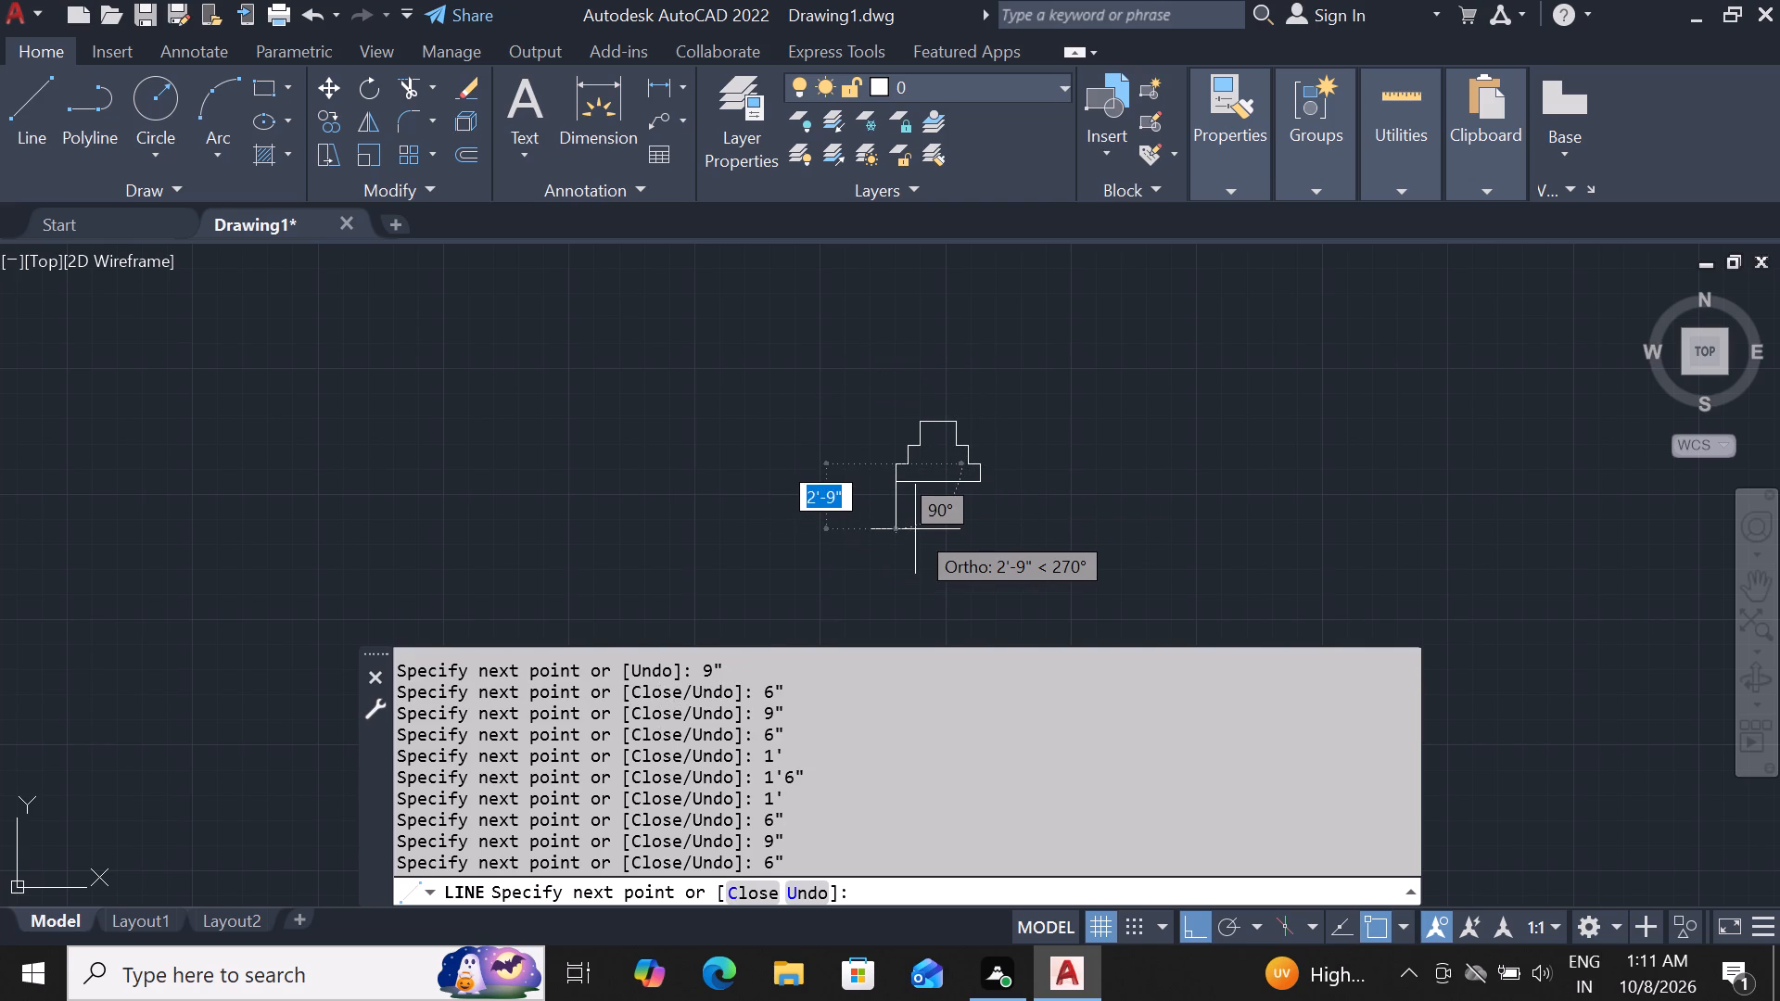
{"action": "scroll", "coordinate": [915, 529], "scroll_direction": "up", "scroll_amount": 2}
{"action": "key", "text": "9"}
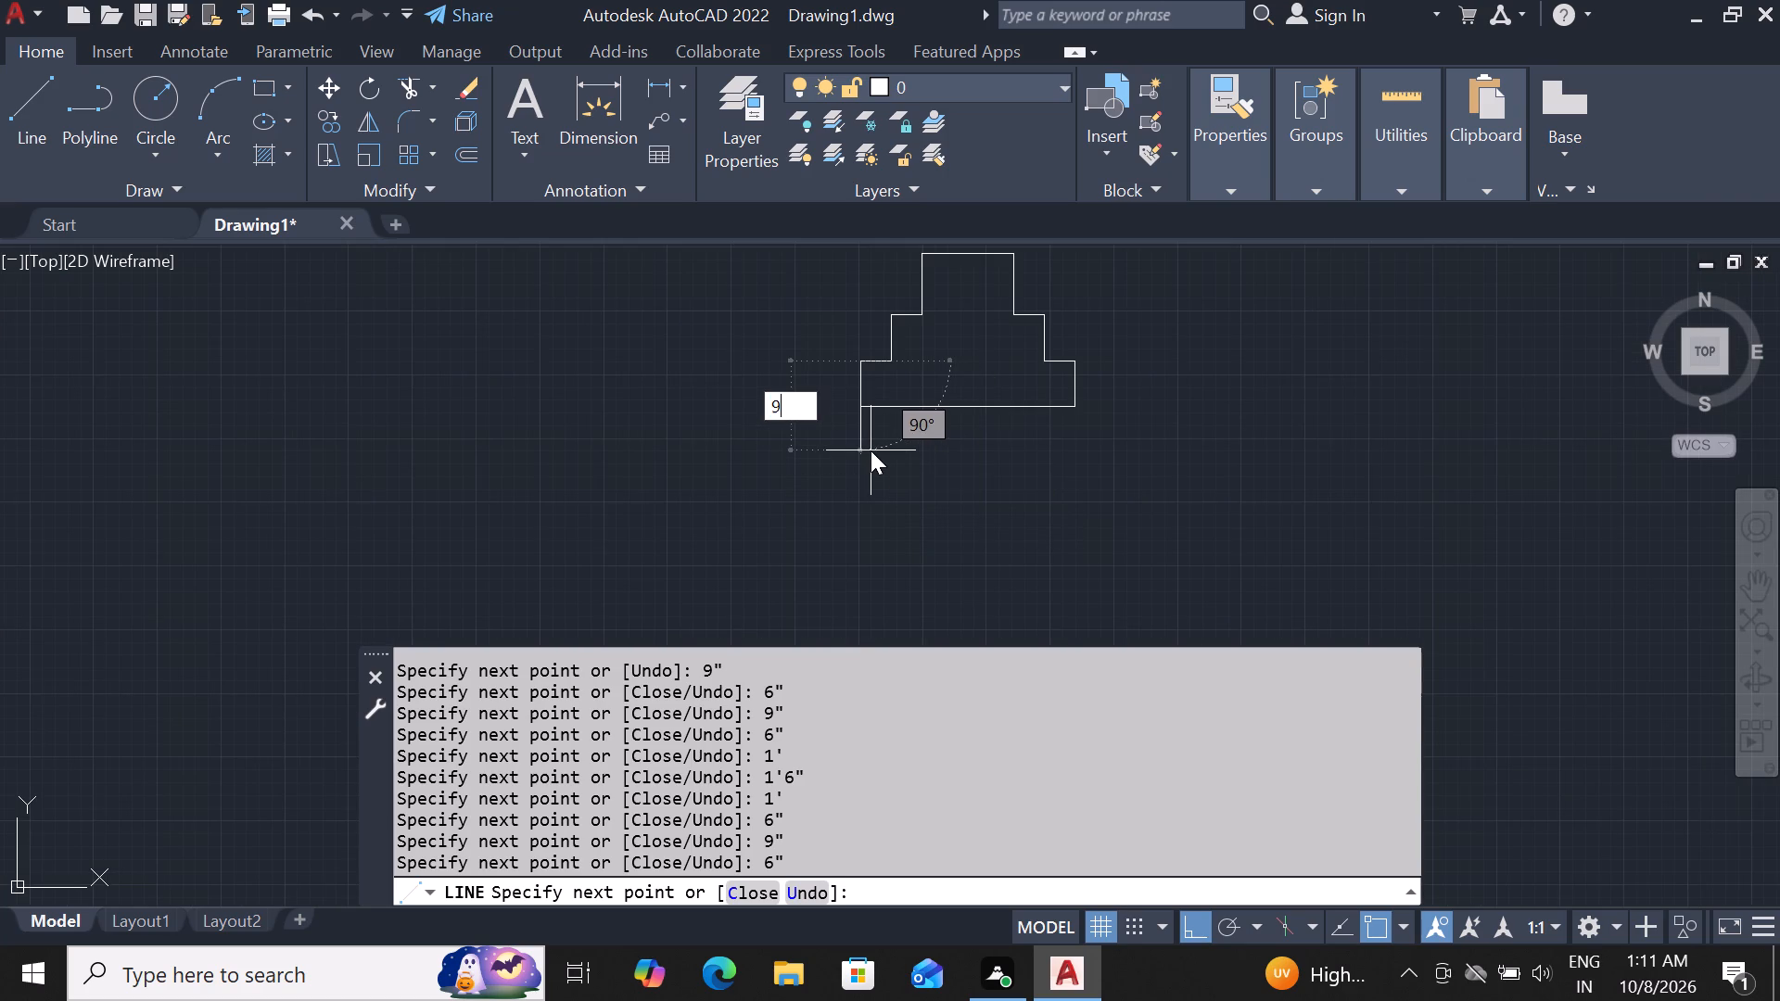
{"action": "key", "text": "shift+quotedbl"}
{"action": "key", "text": "Return"}
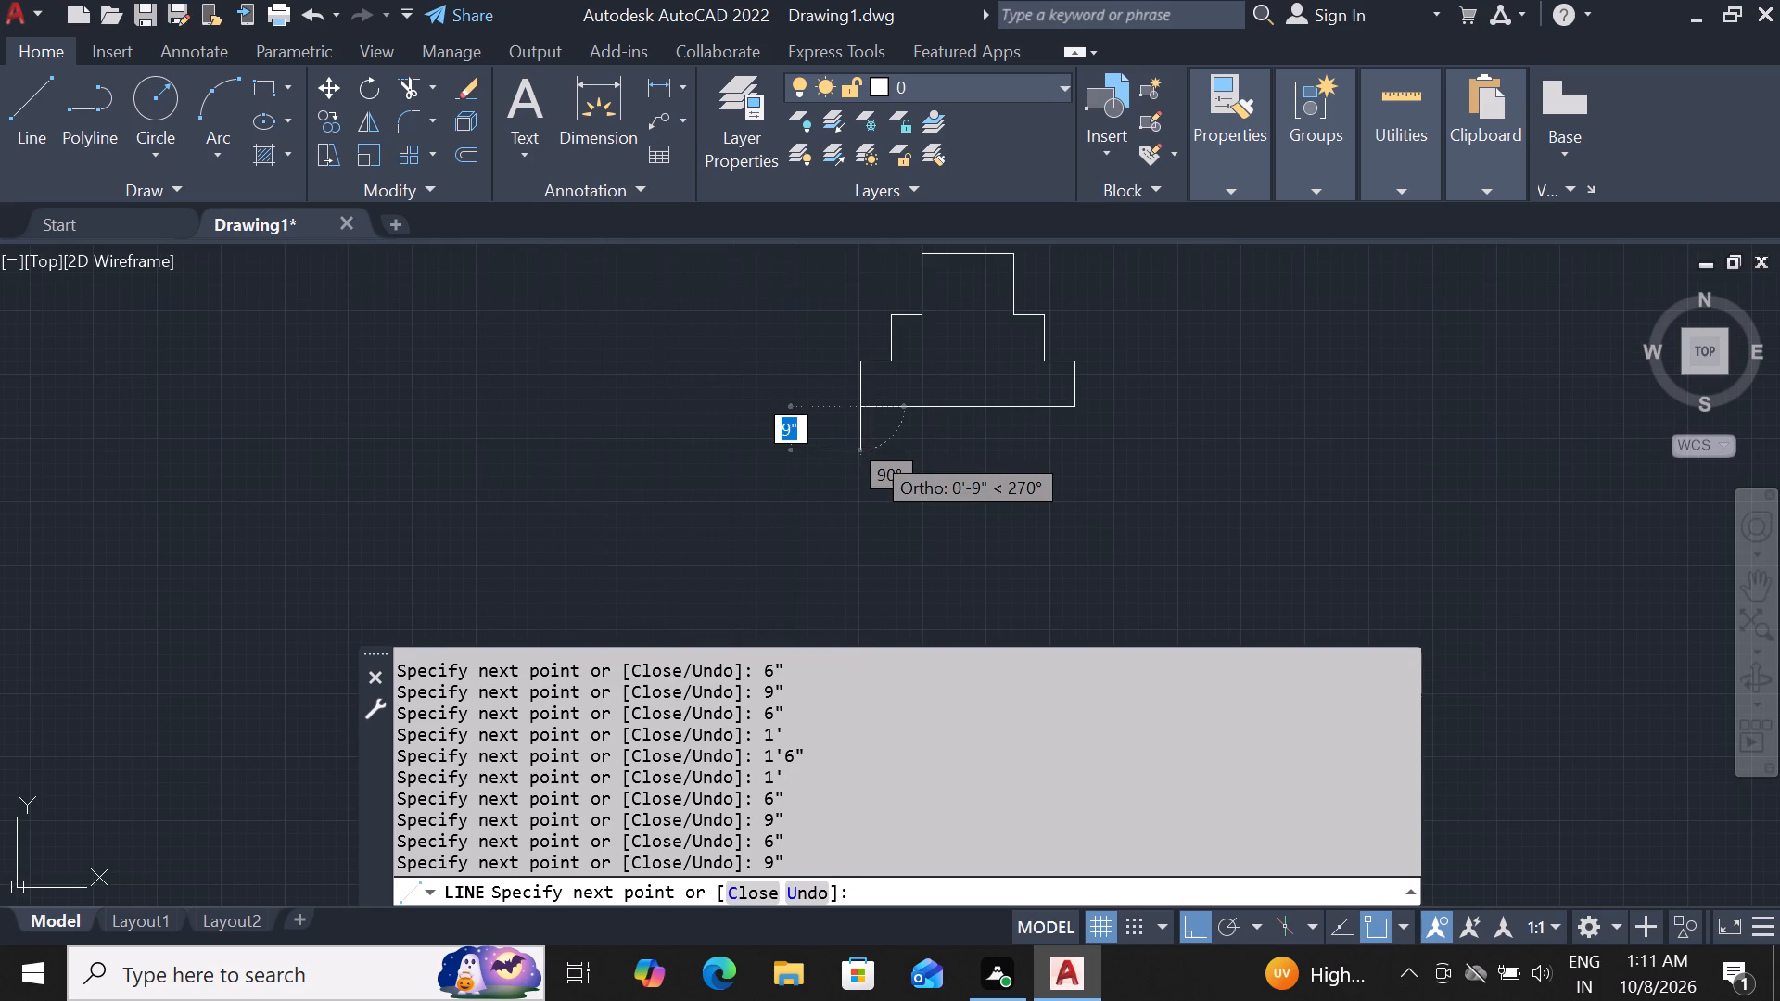
{"action": "key", "text": "Escape"}
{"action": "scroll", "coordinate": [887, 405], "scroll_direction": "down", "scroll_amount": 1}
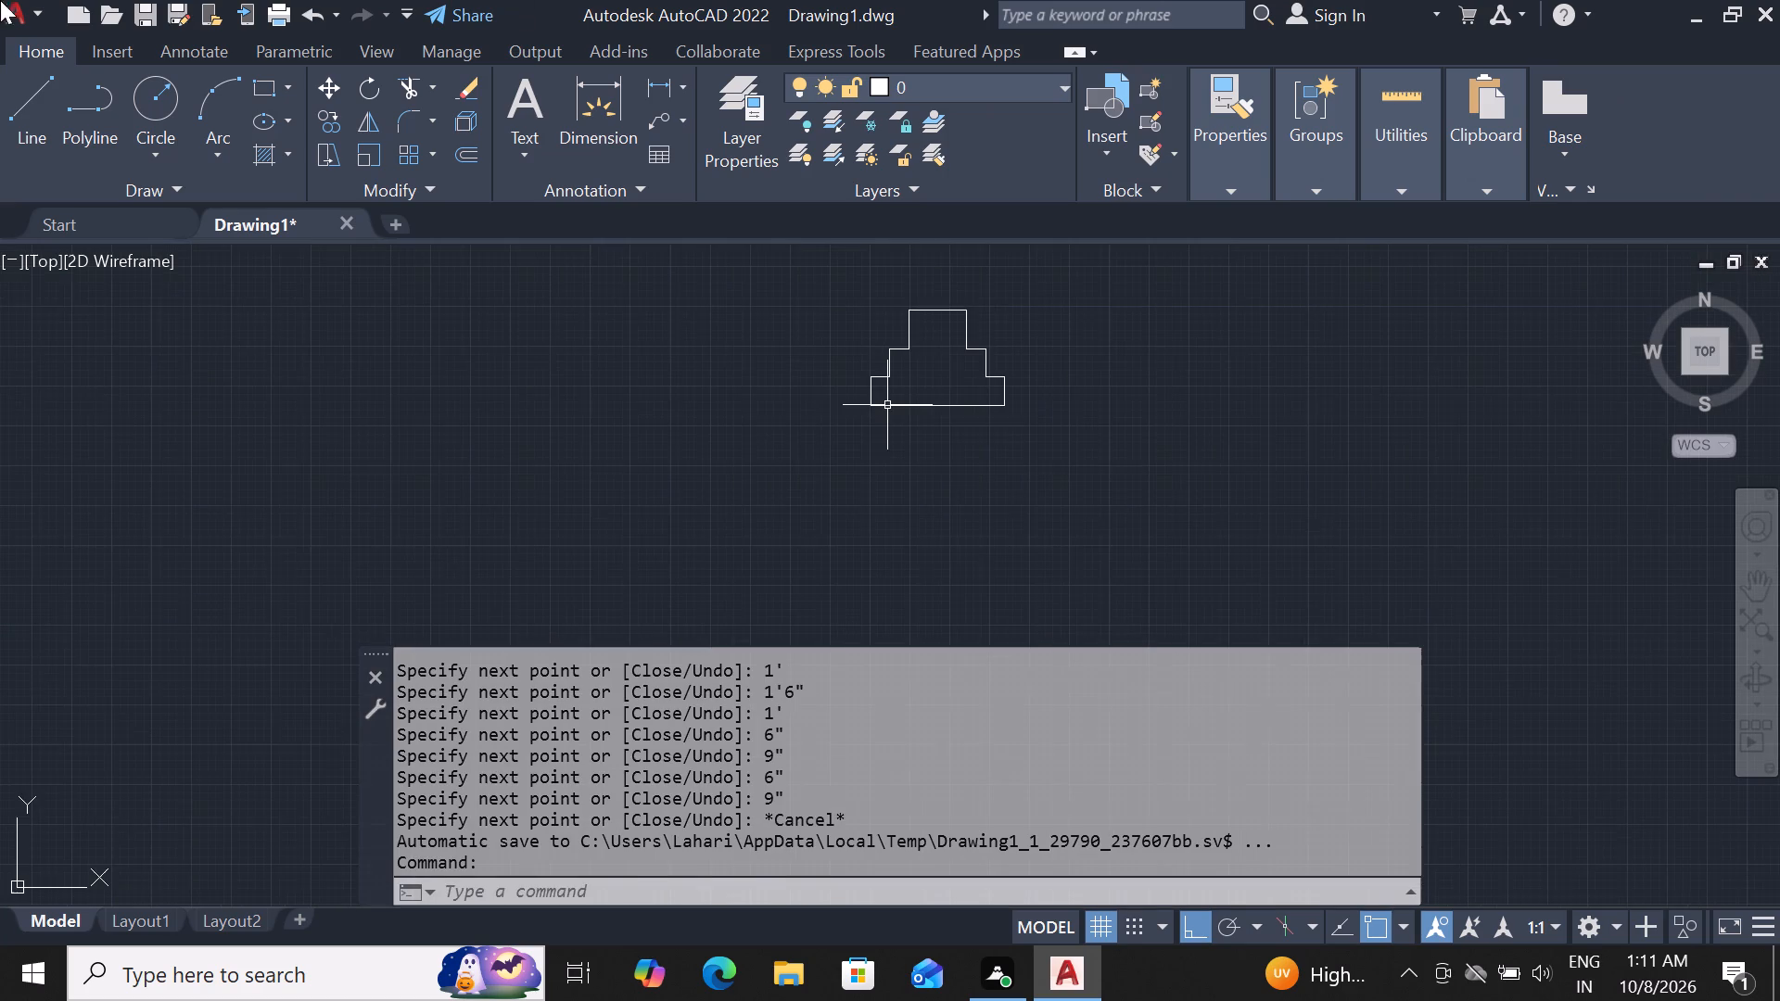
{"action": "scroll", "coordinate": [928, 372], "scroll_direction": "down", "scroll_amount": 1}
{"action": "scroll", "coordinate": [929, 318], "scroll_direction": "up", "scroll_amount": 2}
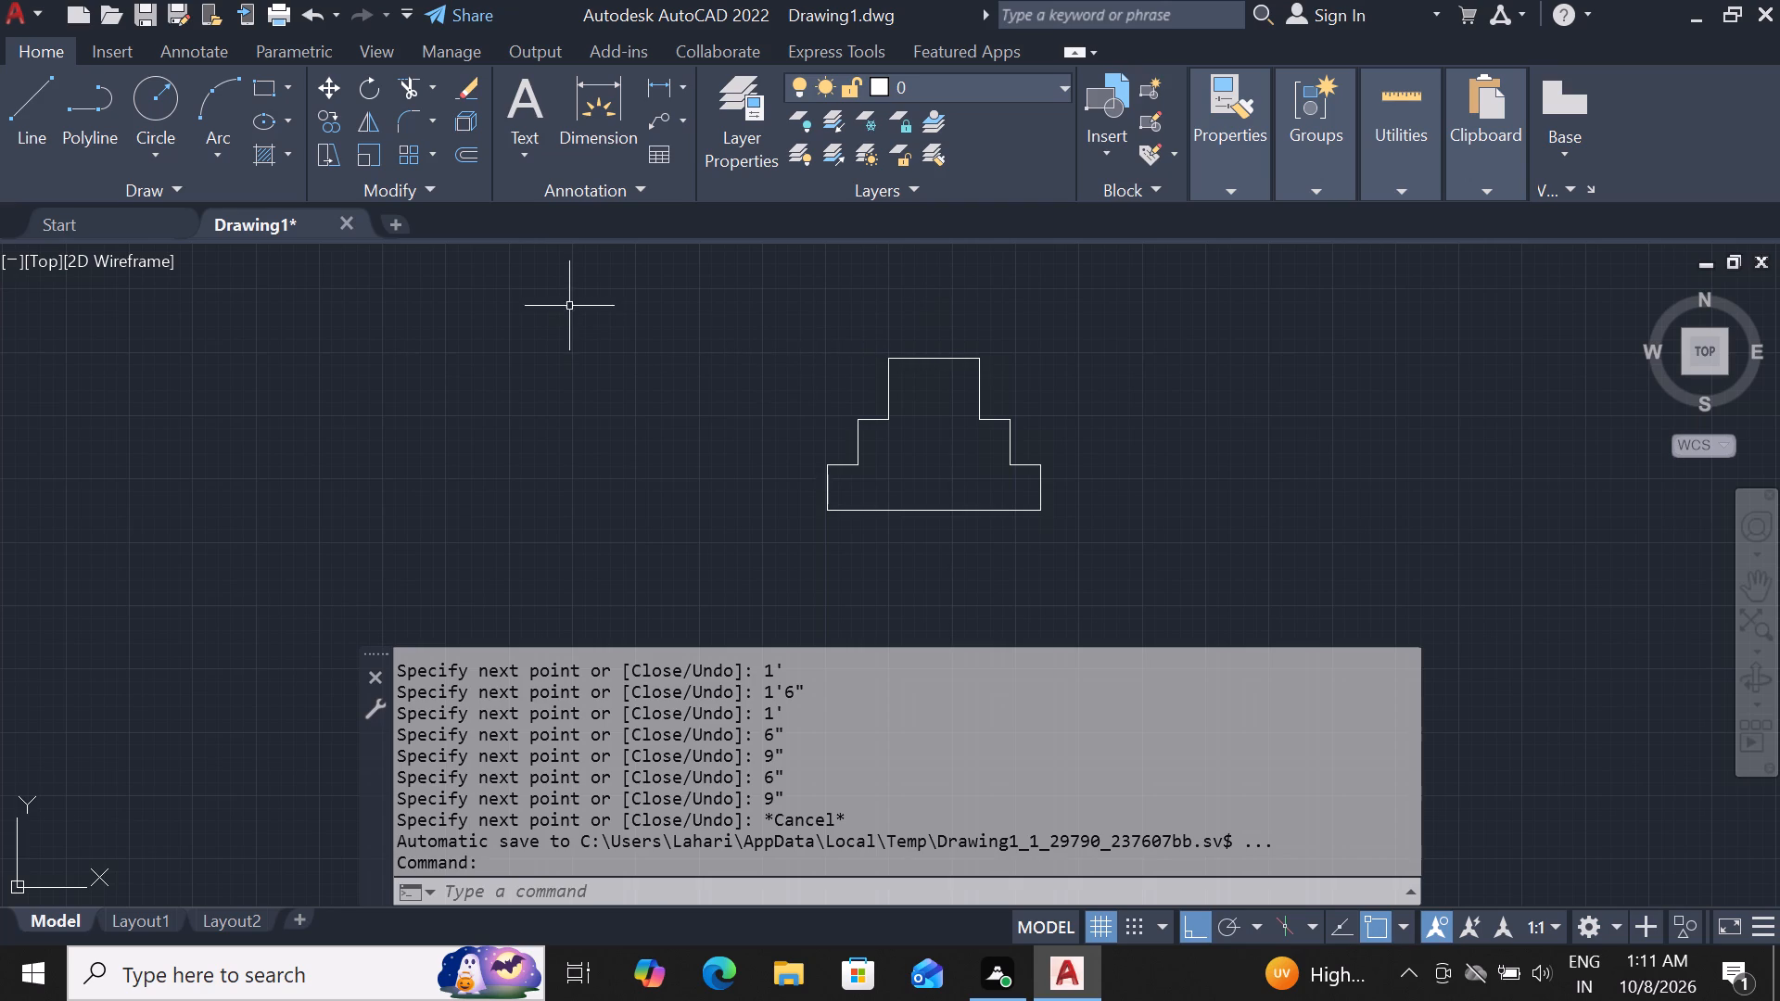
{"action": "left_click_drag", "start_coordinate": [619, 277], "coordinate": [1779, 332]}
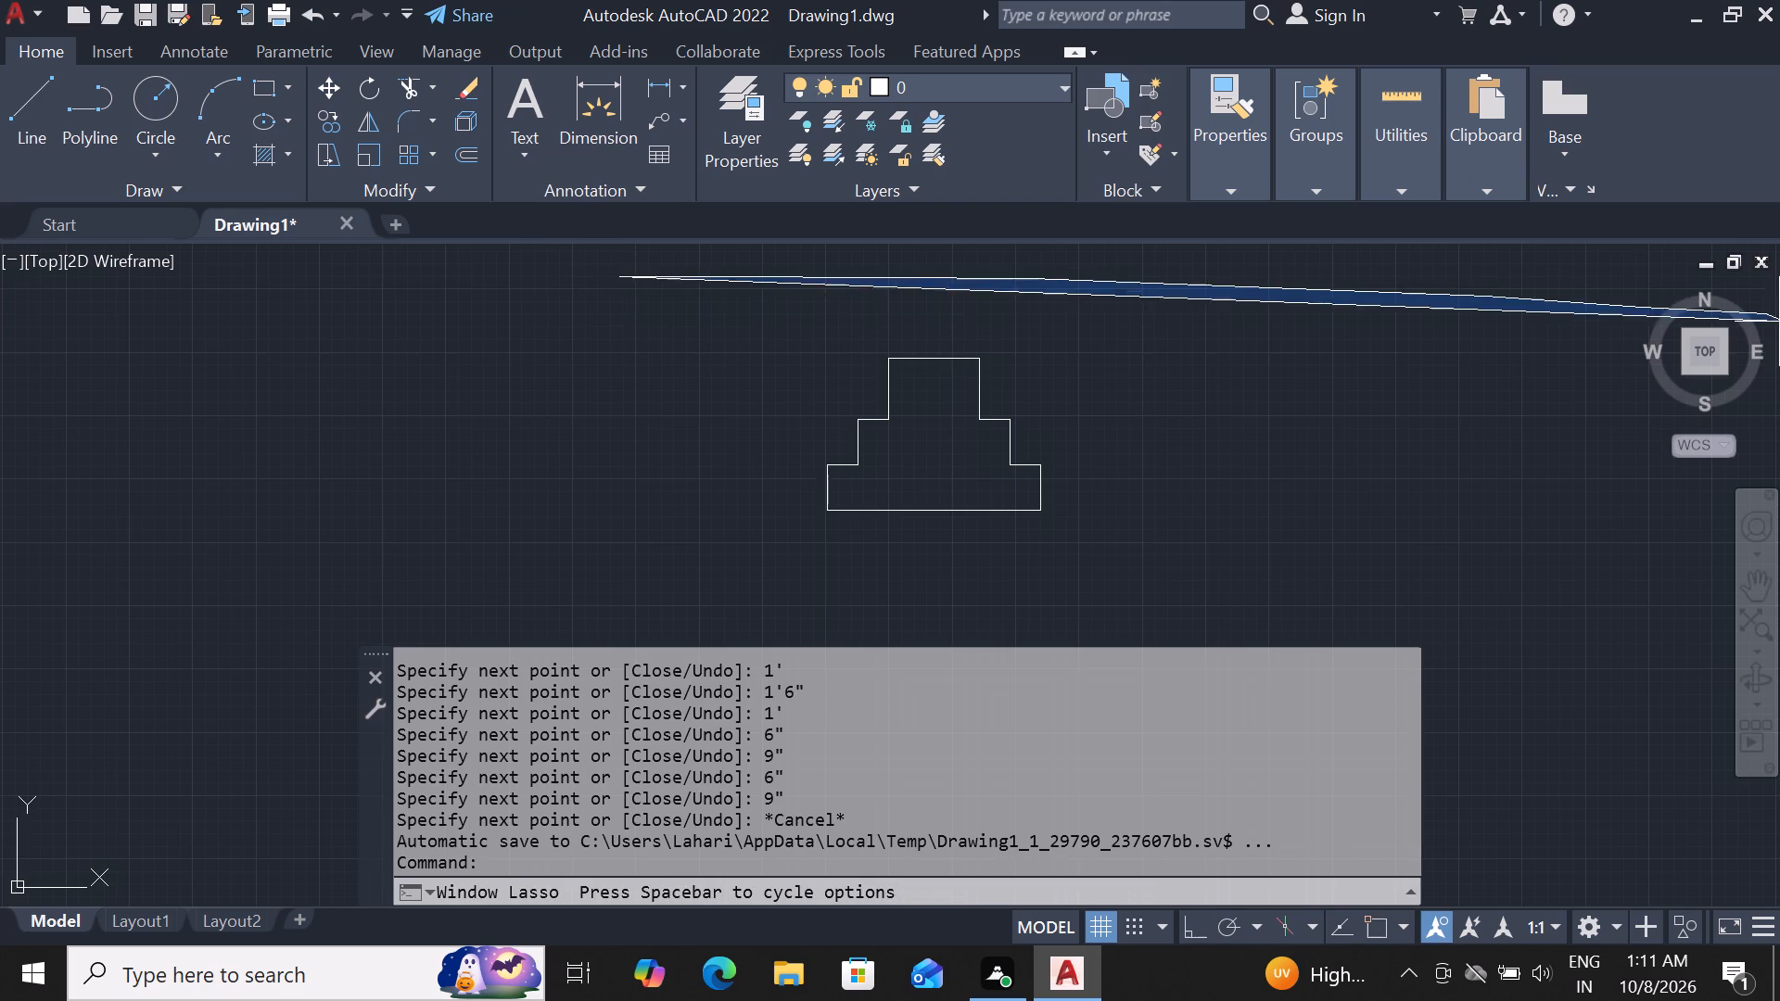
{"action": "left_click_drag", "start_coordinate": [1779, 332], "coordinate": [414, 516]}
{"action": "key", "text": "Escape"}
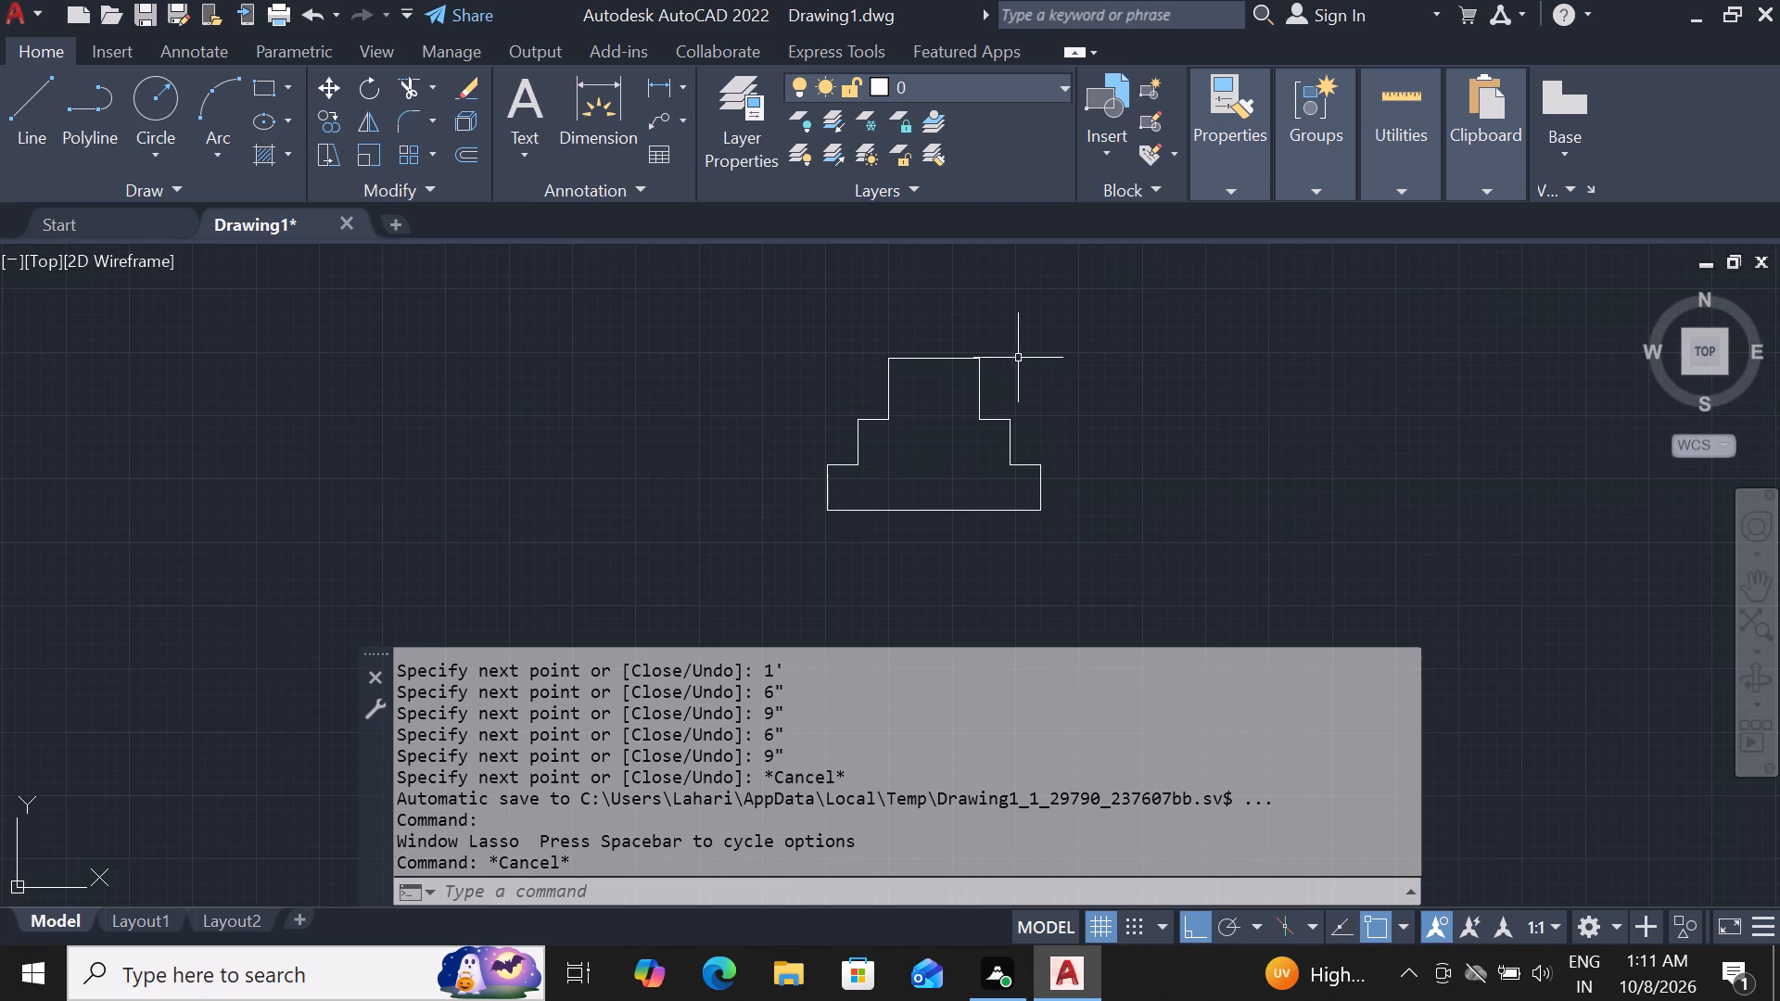
Join the two collinear vertical segments of the main frame's left outer edge into one line.
{"action": "scroll", "coordinate": [916, 328], "scroll_direction": "up", "scroll_amount": 2}
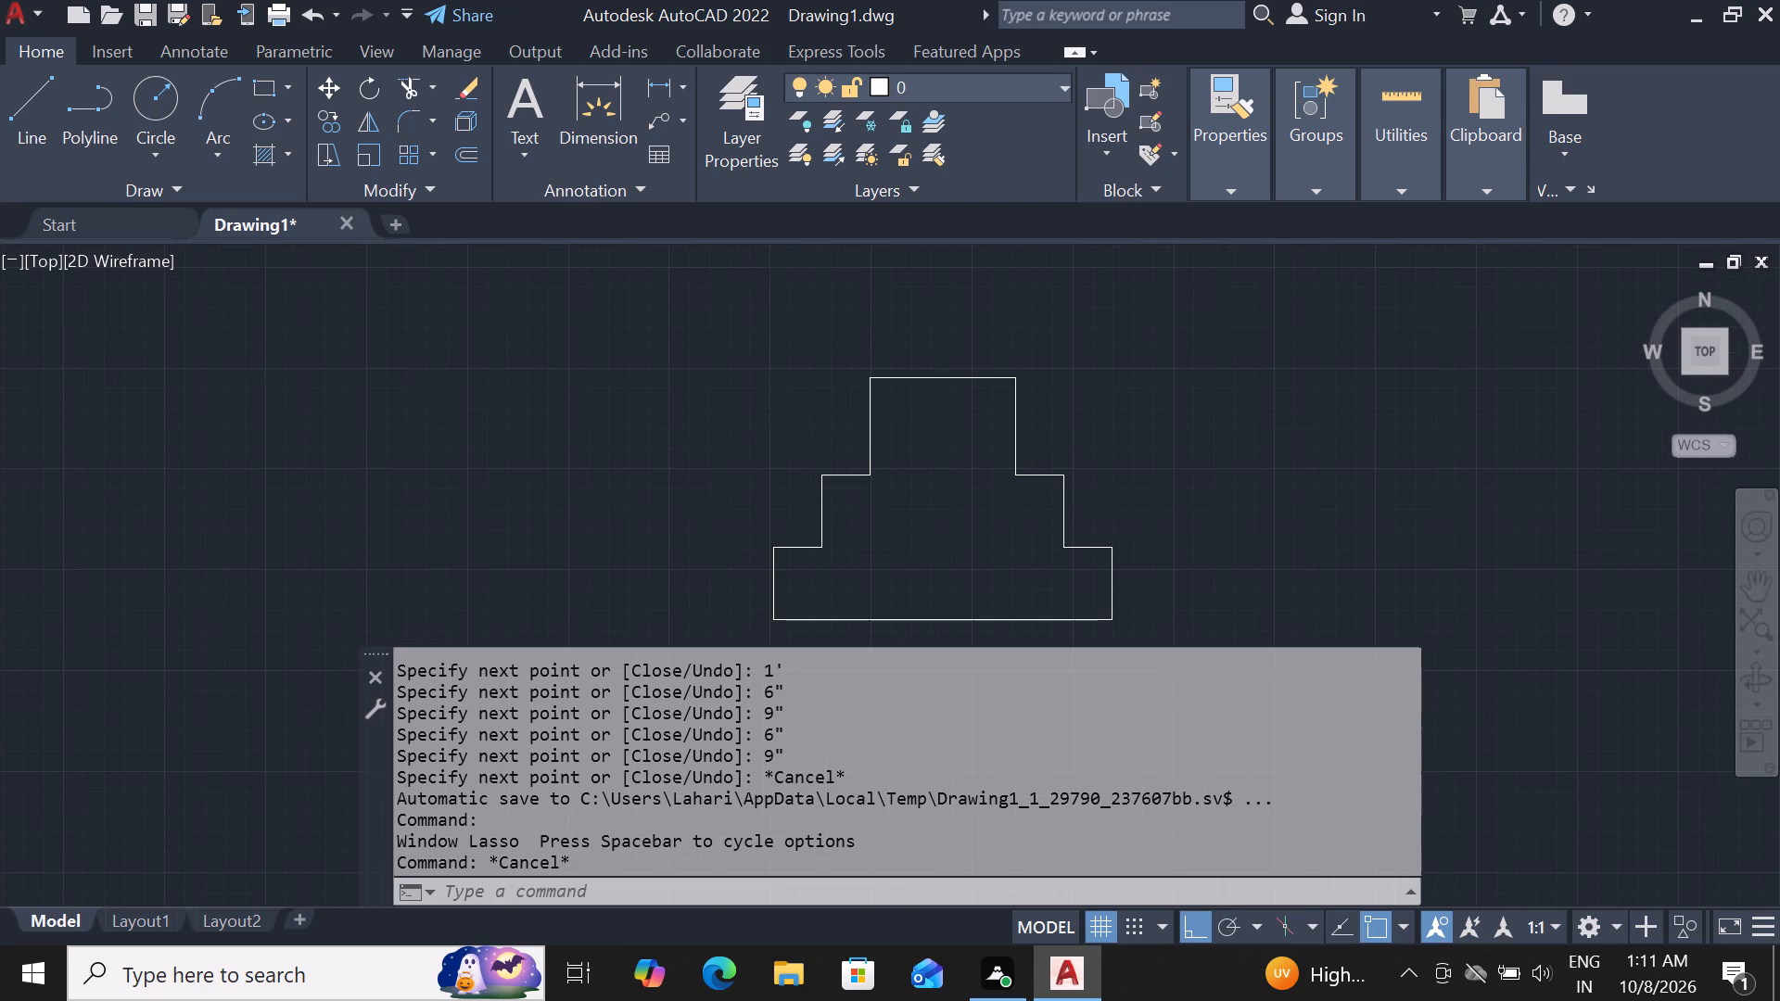
{"action": "scroll", "coordinate": [917, 328], "scroll_direction": "down", "scroll_amount": 4}
{"action": "scroll", "coordinate": [924, 338], "scroll_direction": "up", "scroll_amount": 1}
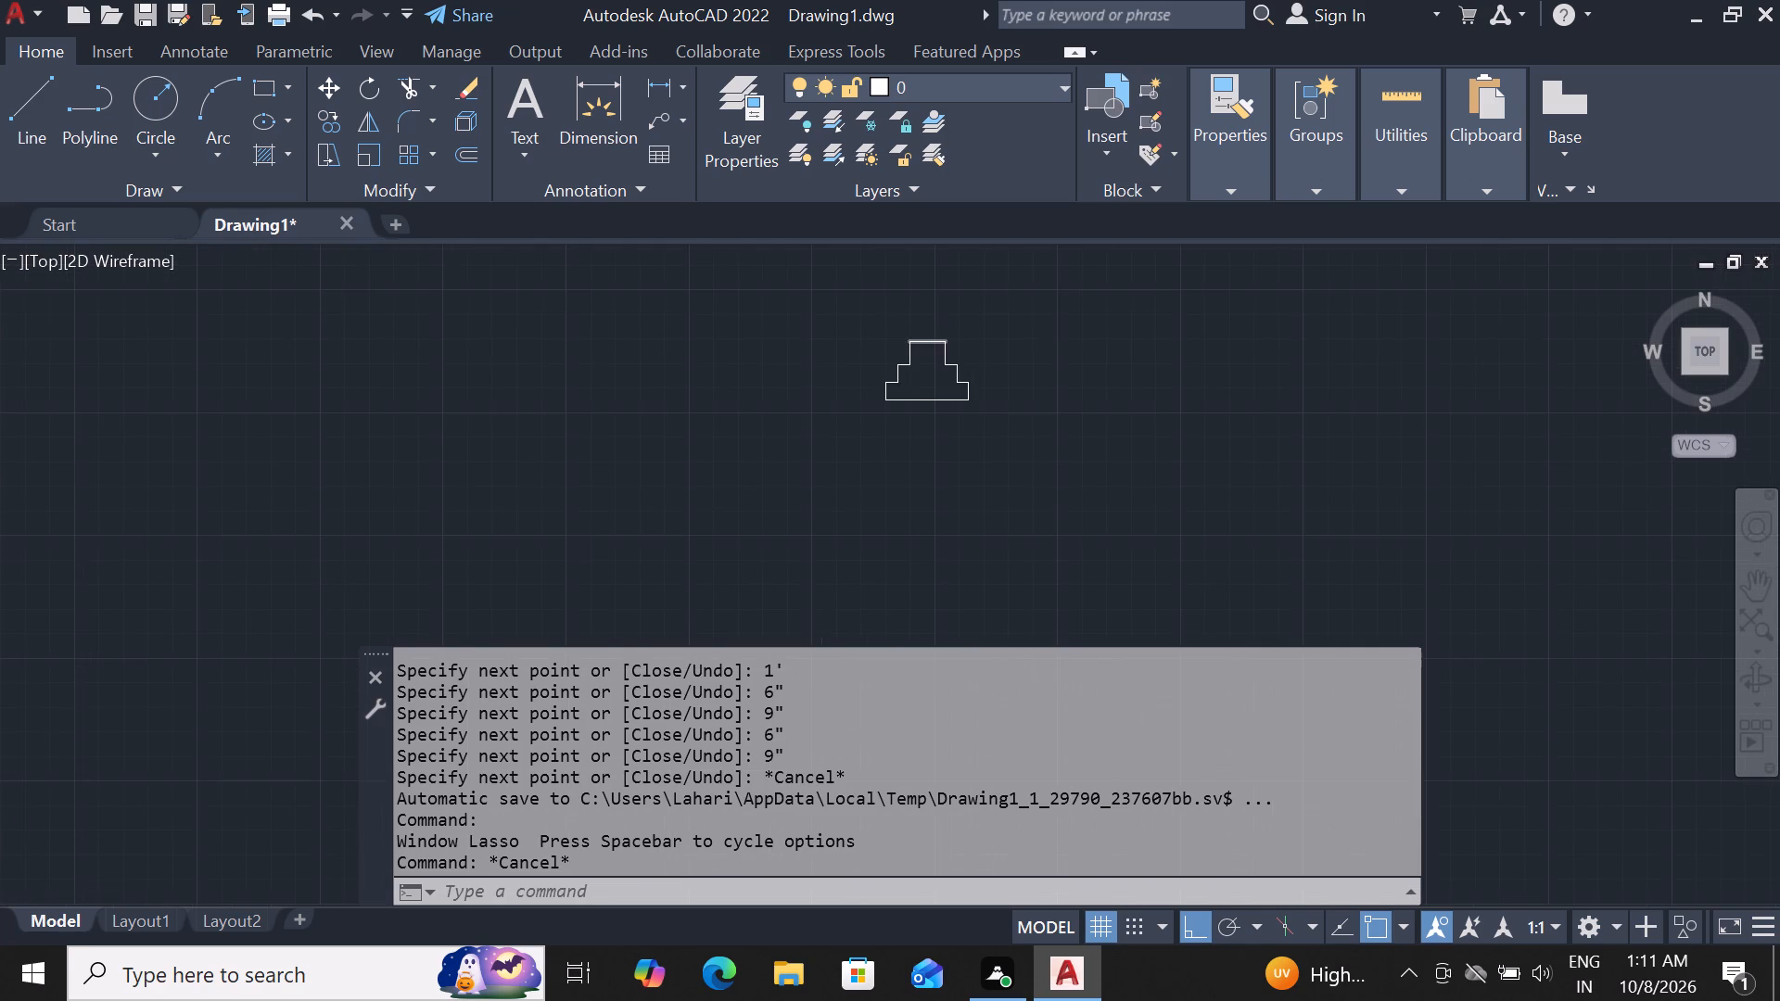
{"action": "scroll", "coordinate": [1014, 369], "scroll_direction": "down", "scroll_amount": 2}
{"action": "scroll", "coordinate": [1153, 392], "scroll_direction": "down", "scroll_amount": 3}
{"action": "scroll", "coordinate": [933, 300], "scroll_direction": "up", "scroll_amount": 2}
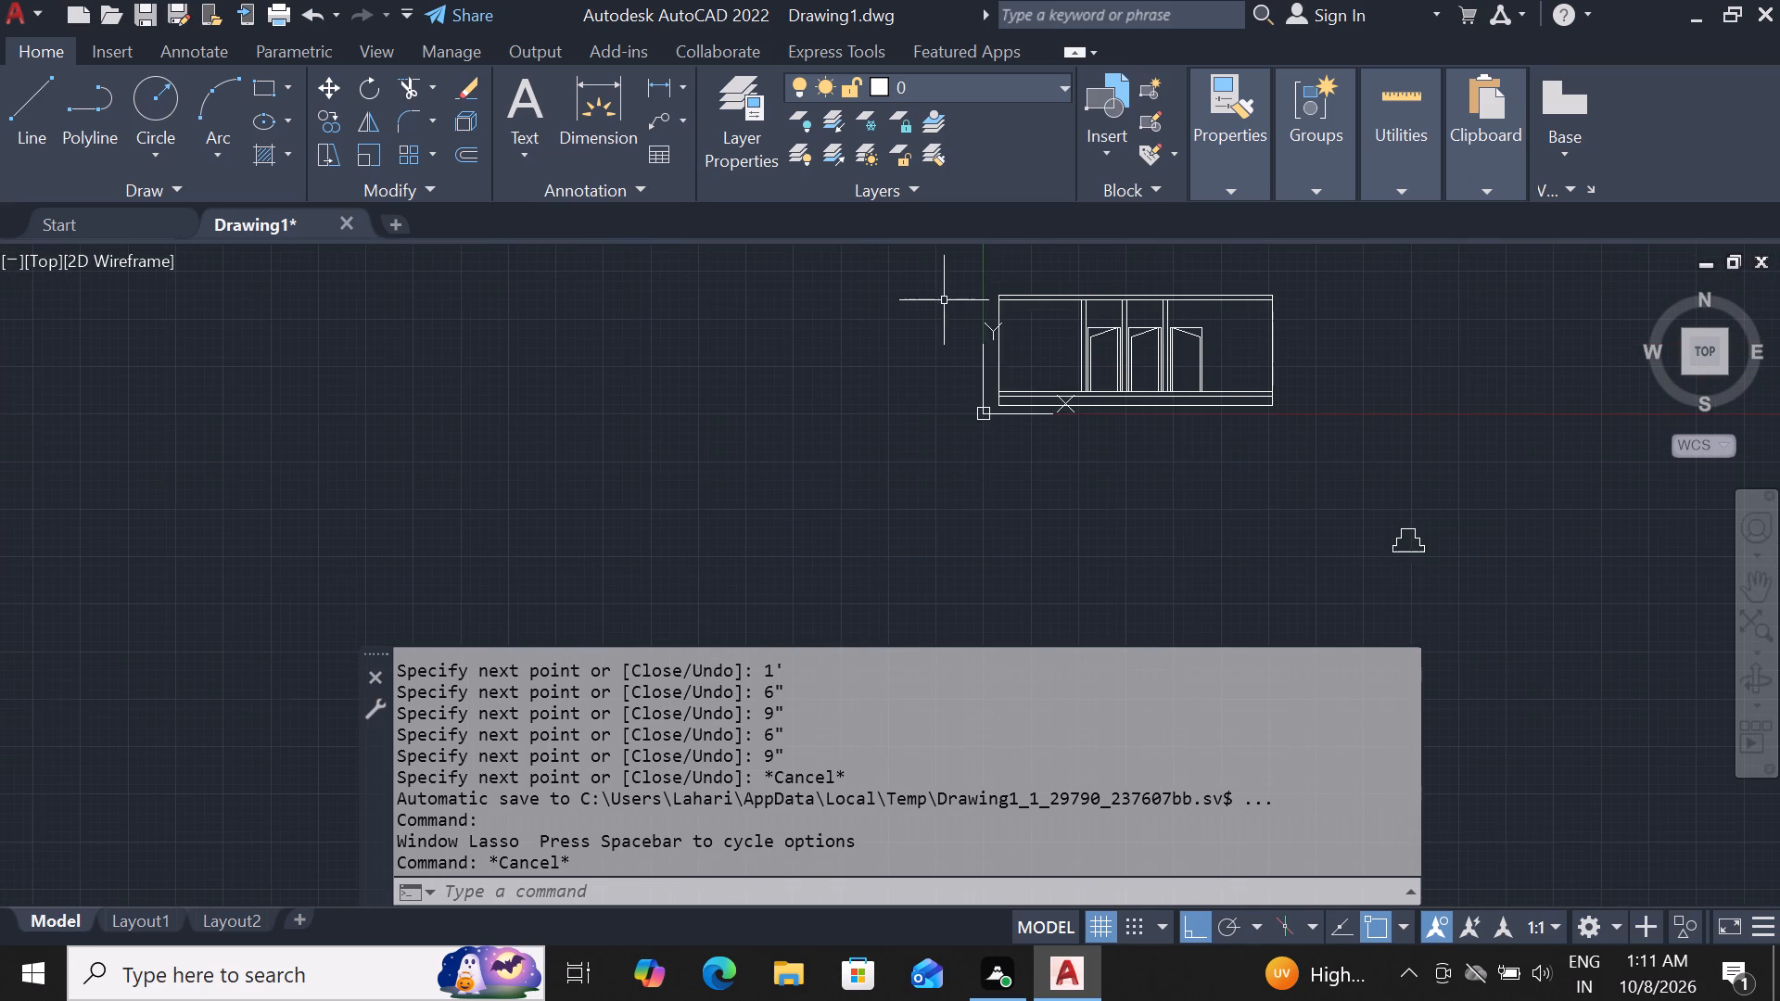
{"action": "scroll", "coordinate": [1019, 382], "scroll_direction": "up", "scroll_amount": 2}
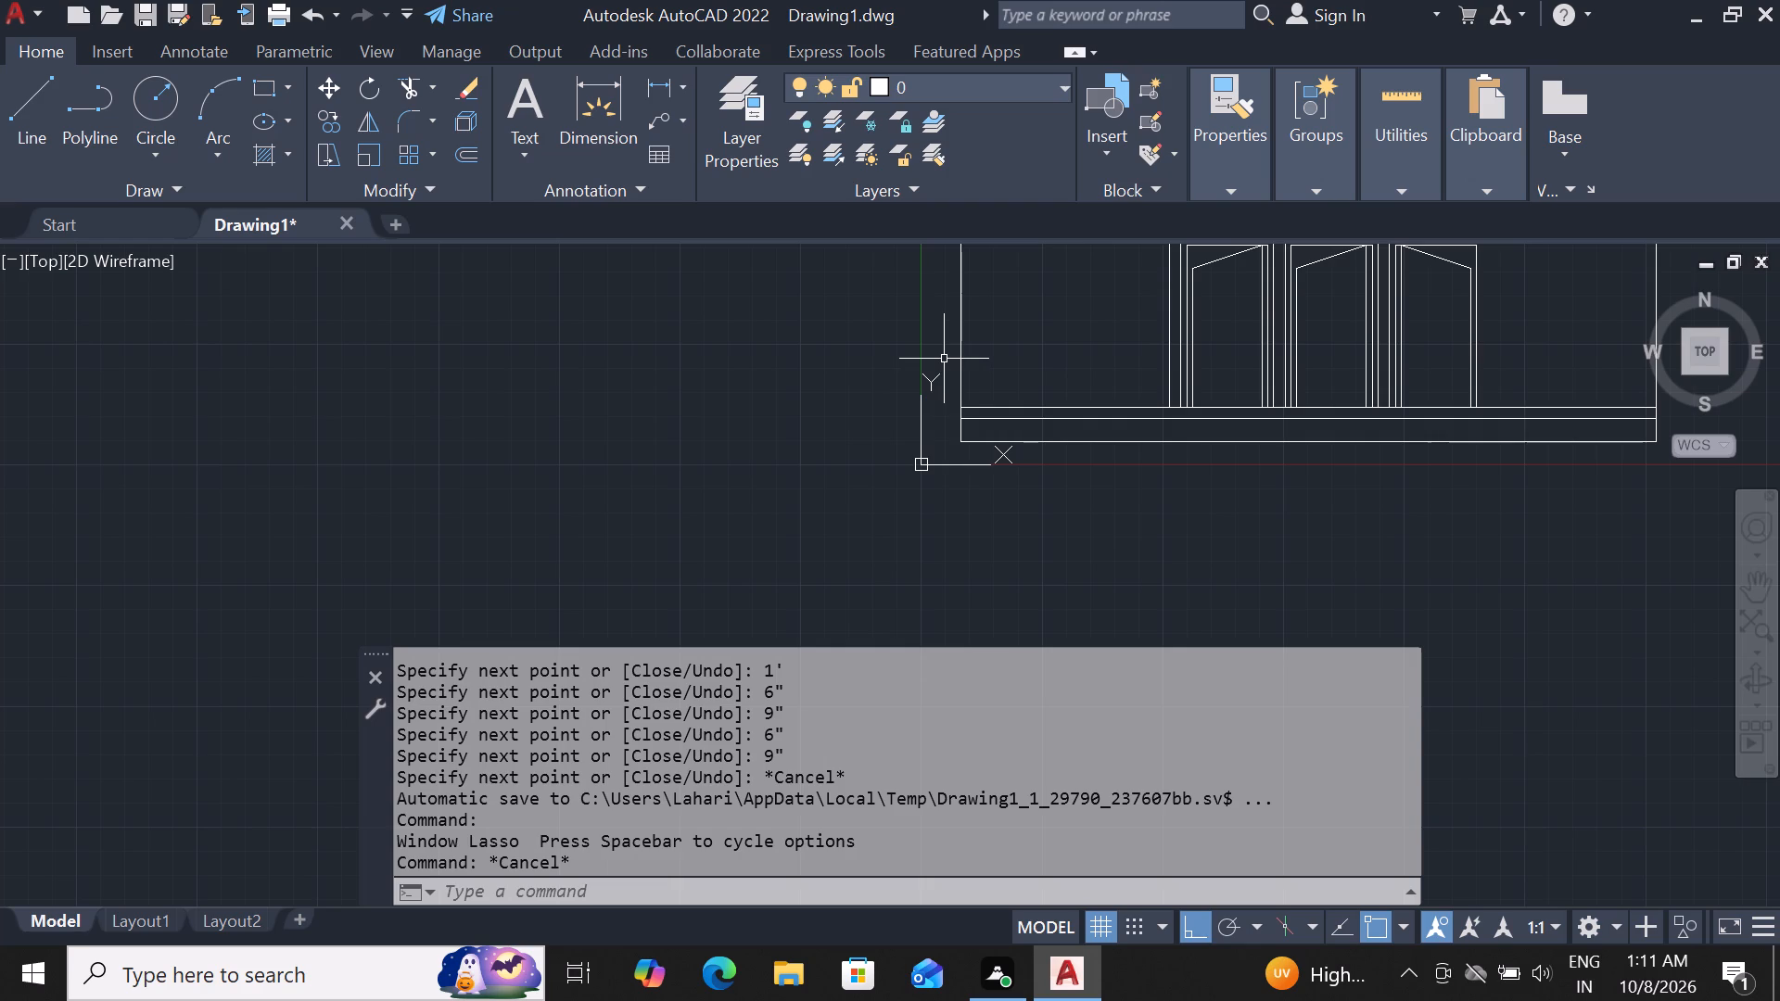
{"action": "scroll", "coordinate": [945, 359], "scroll_direction": "down", "scroll_amount": 1}
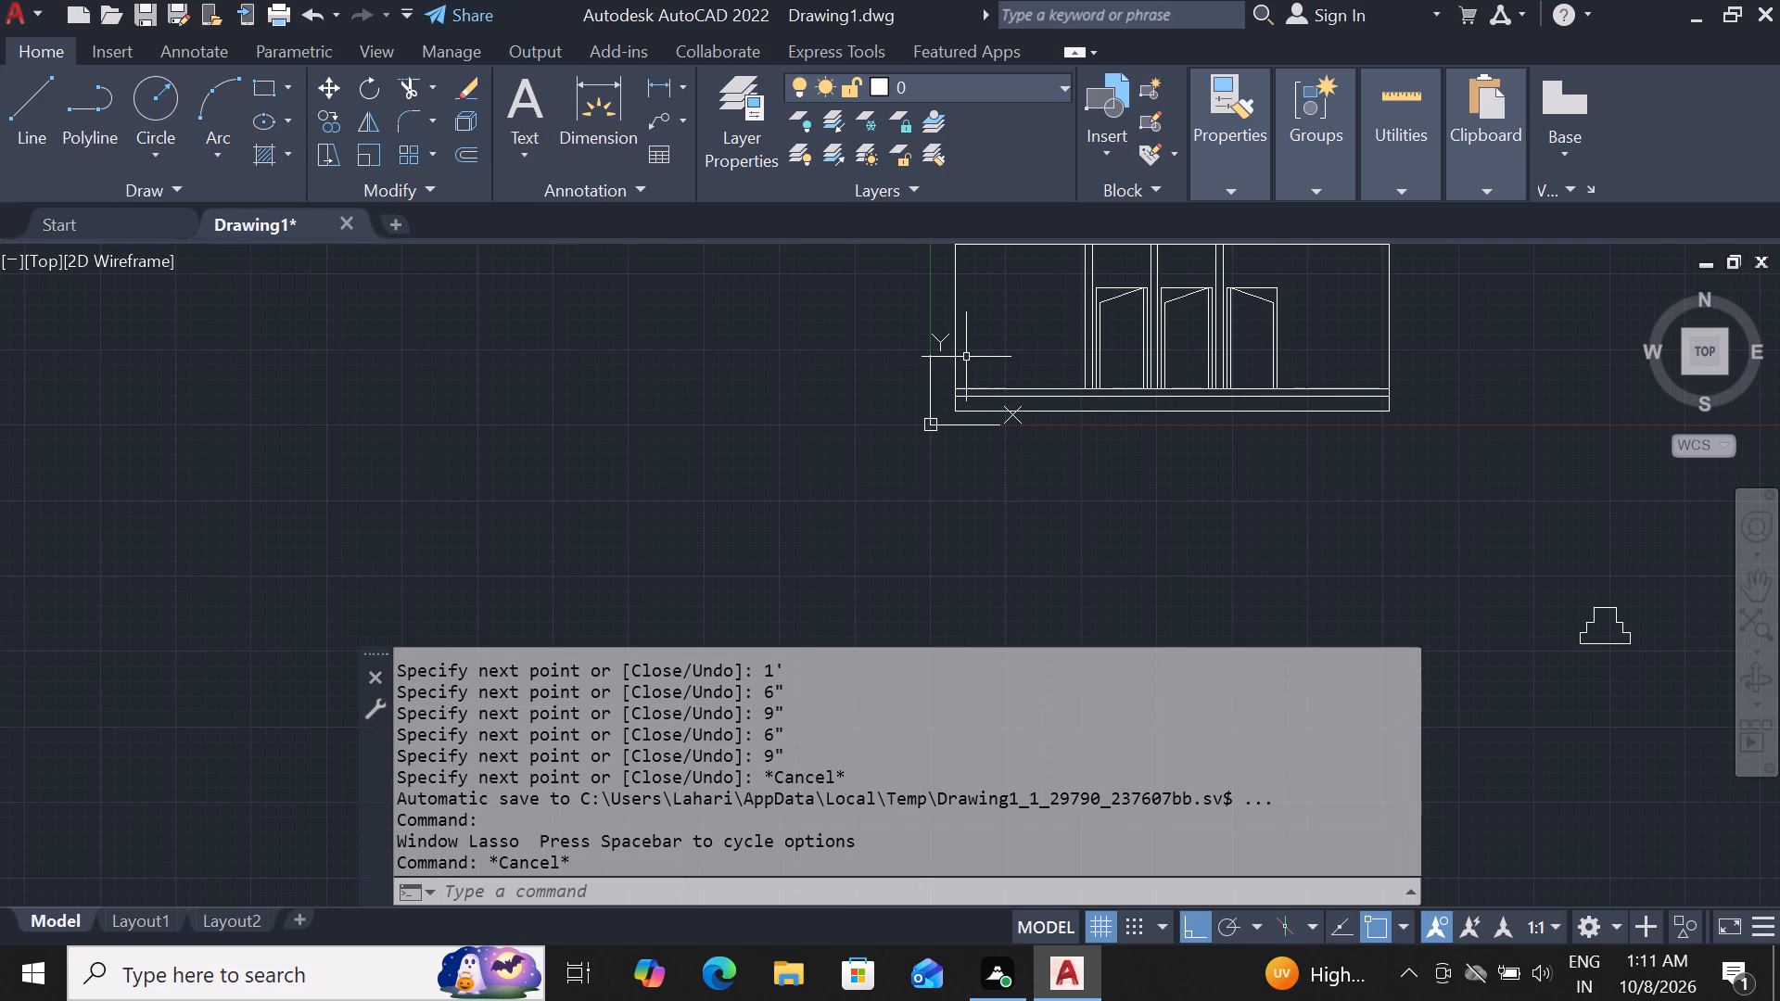
{"action": "scroll", "coordinate": [966, 357], "scroll_direction": "up", "scroll_amount": 1}
{"action": "left_click", "coordinate": [943, 378]}
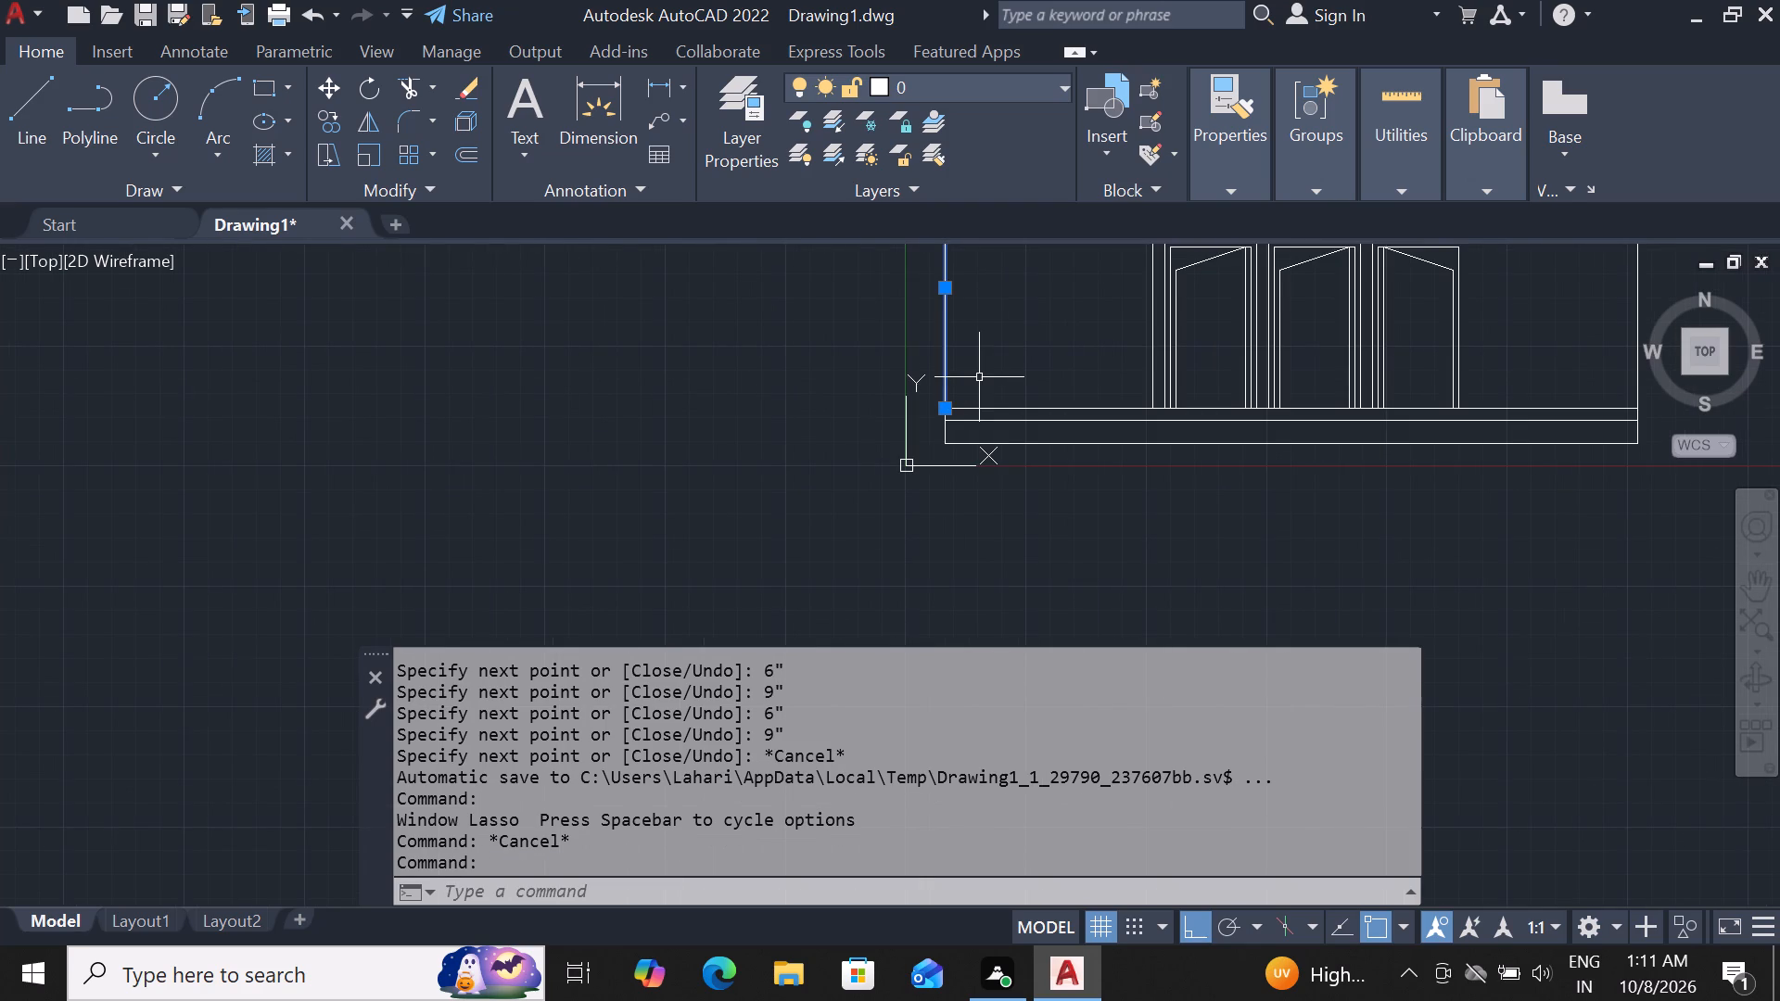
{"action": "scroll", "coordinate": [976, 400], "scroll_direction": "up", "scroll_amount": 2}
{"action": "scroll", "coordinate": [897, 500], "scroll_direction": "up", "scroll_amount": 1}
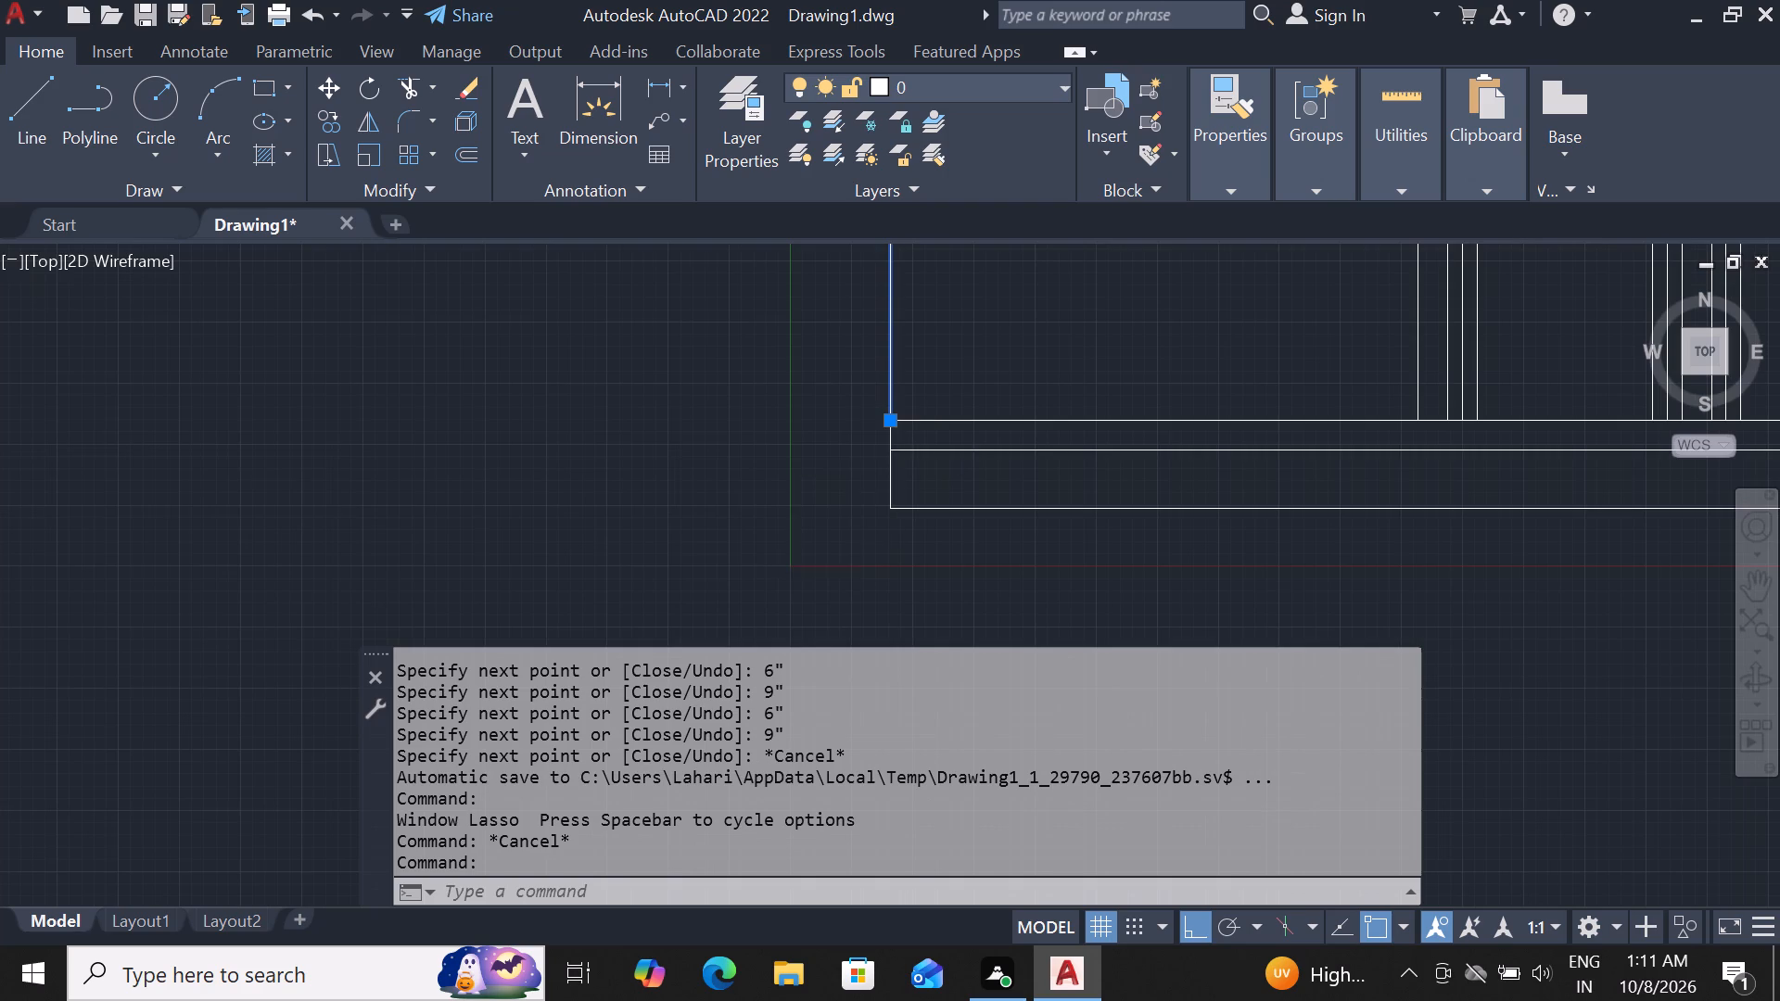
{"action": "left_click", "coordinate": [881, 406]}
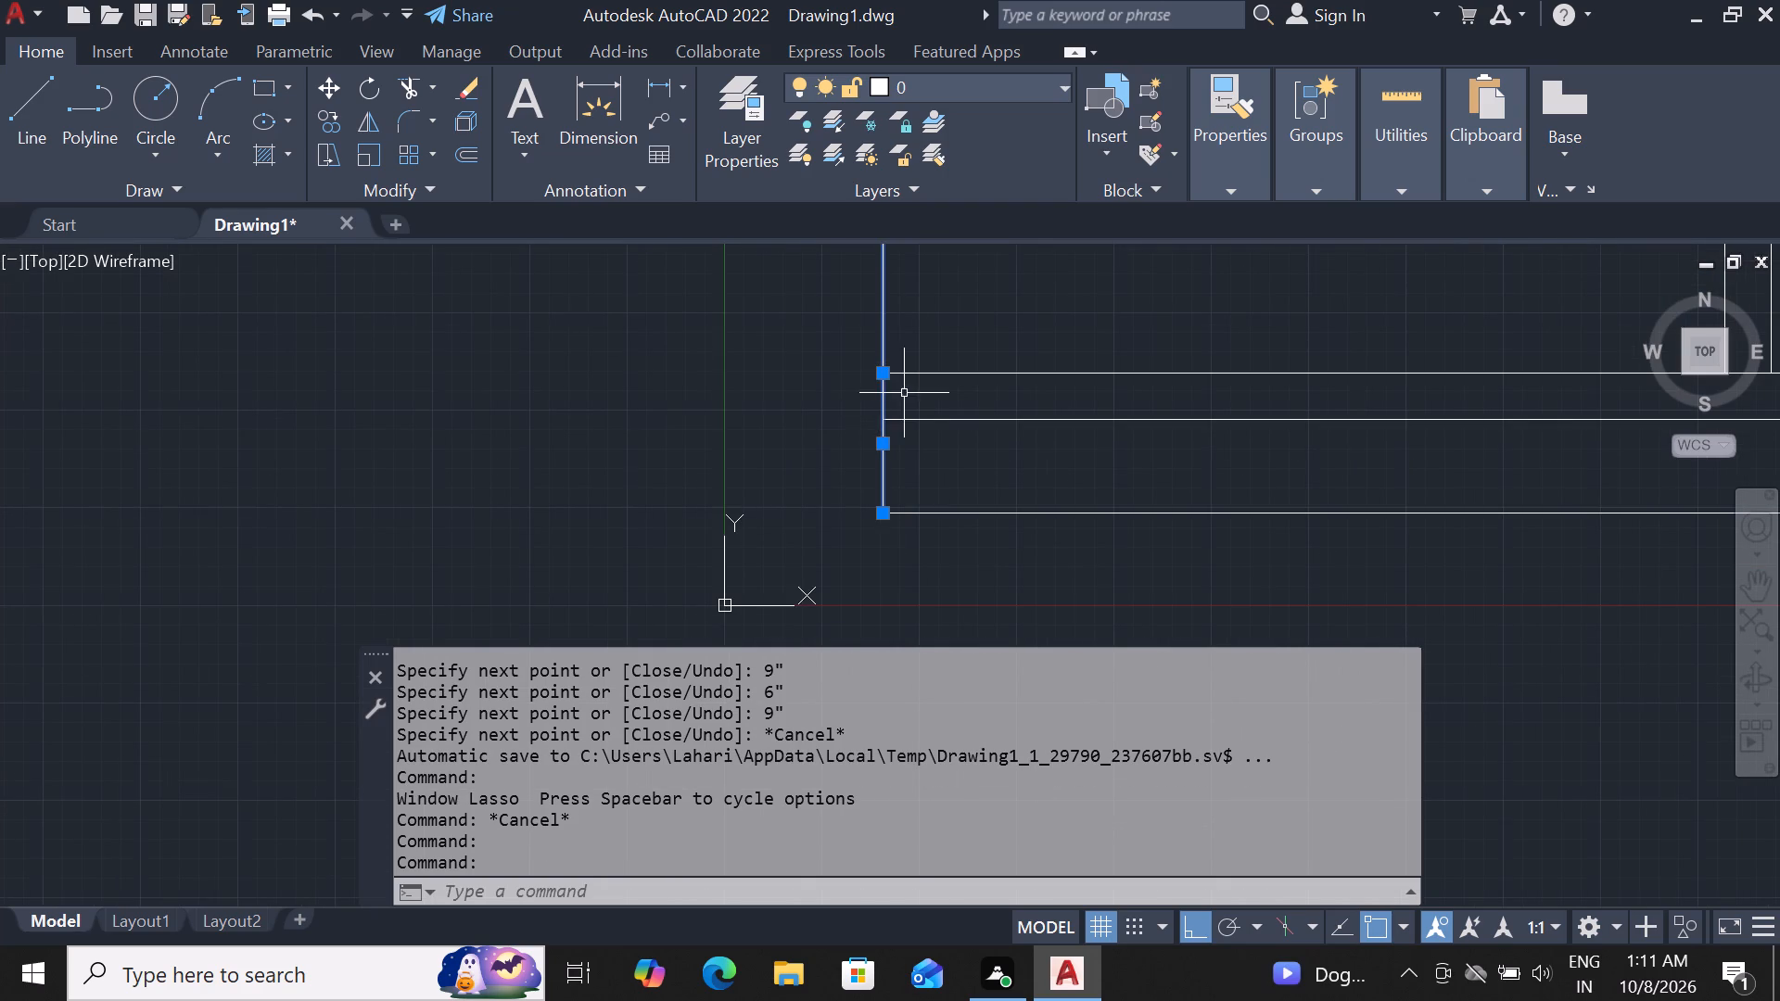
{"action": "key", "text": "j"}
{"action": "key", "text": "Return"}
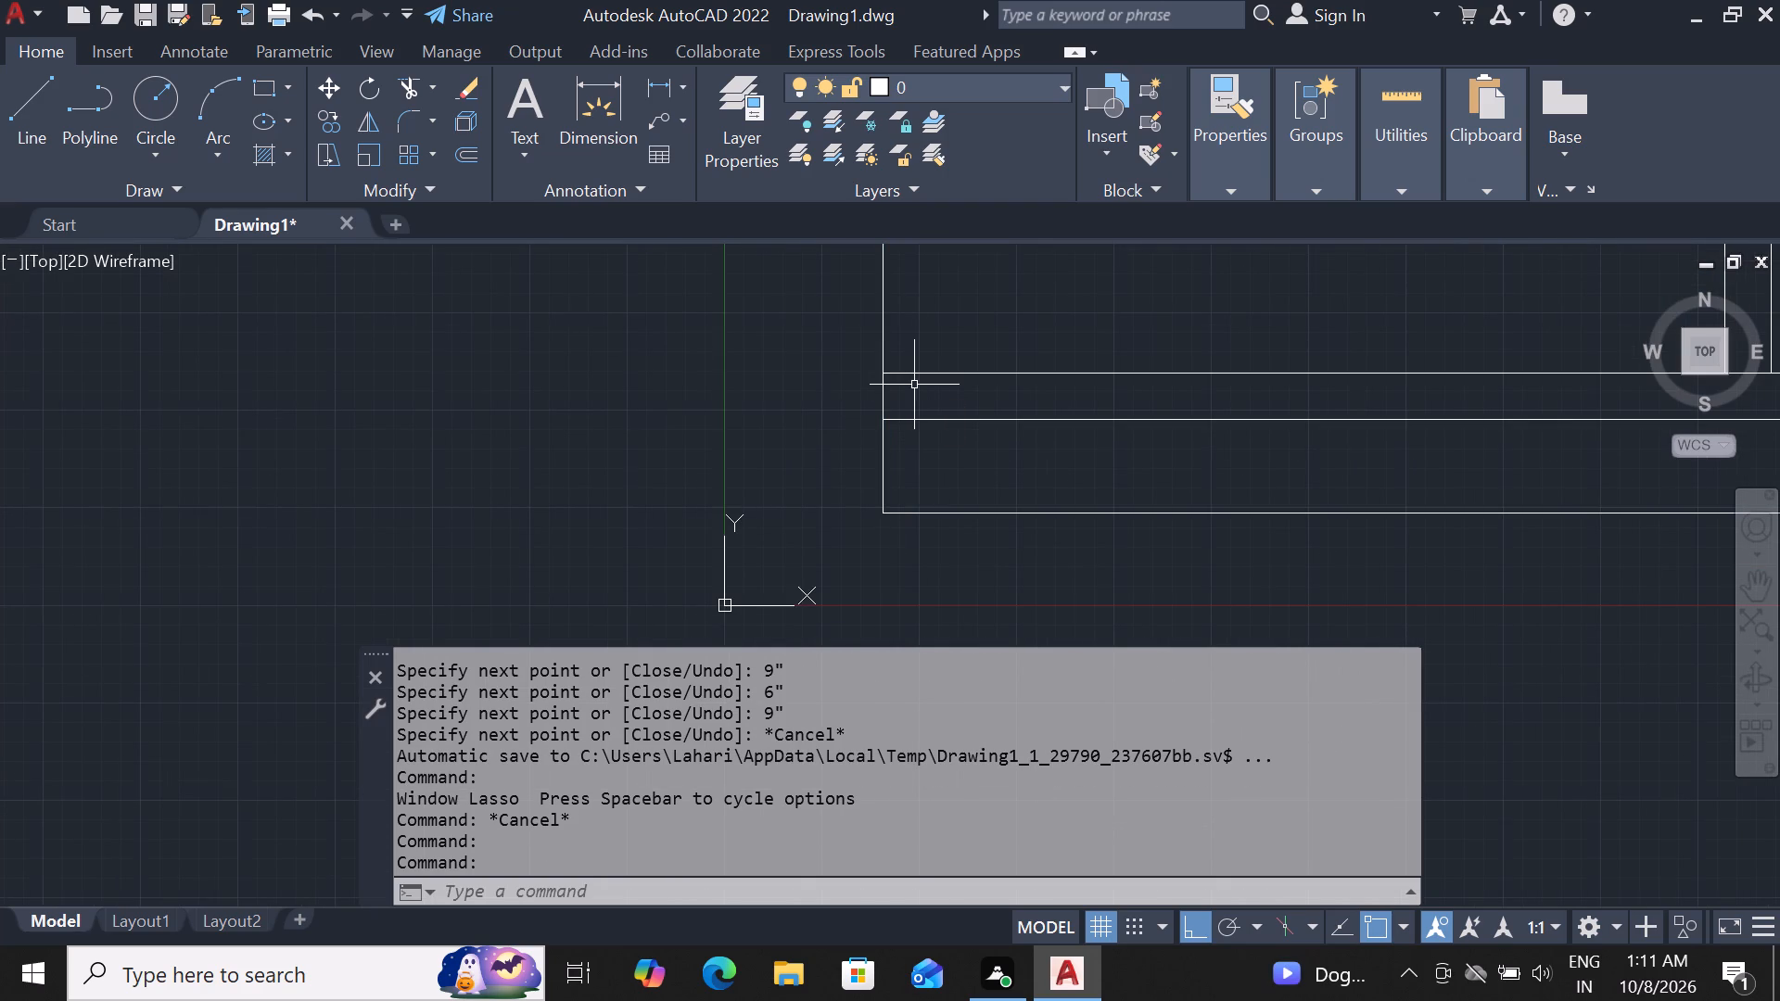
Offset the main frame's joined left outer edge 9" inward.
{"action": "left_click", "coordinate": [883, 403]}
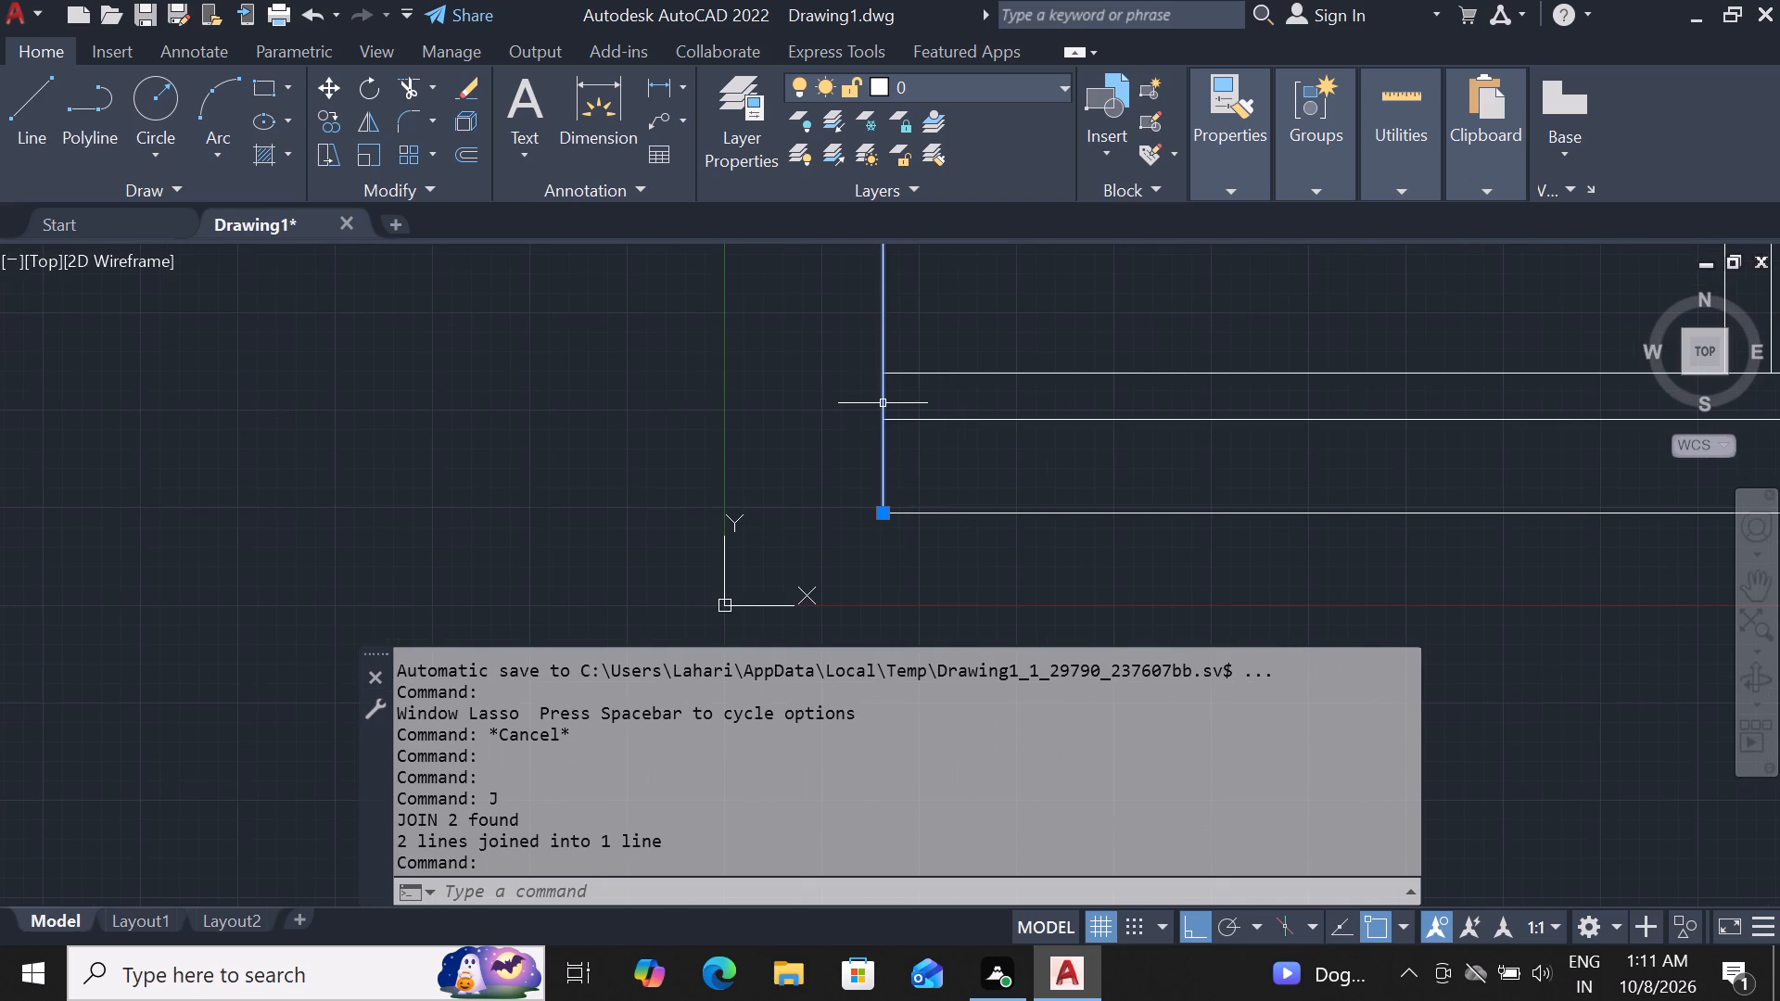
{"action": "type", "text": "of"}
{"action": "key", "text": "space"}
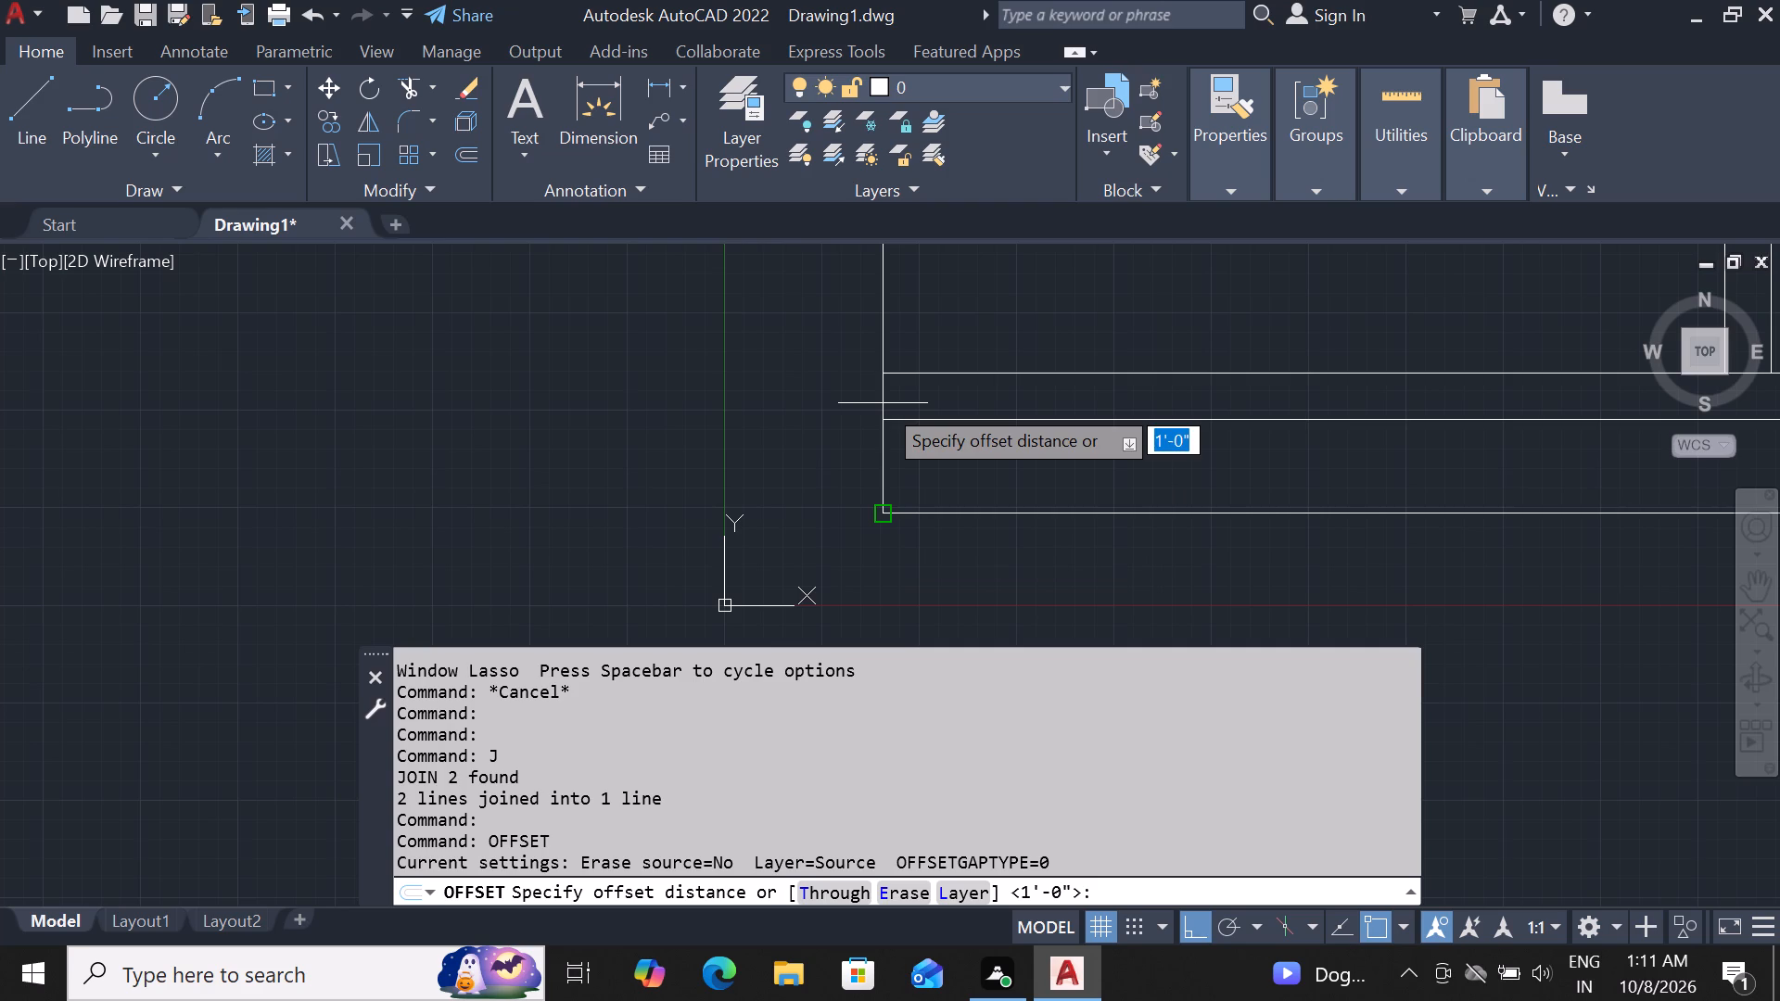
{"action": "type", "text": "9\""}
{"action": "key", "text": "Return"}
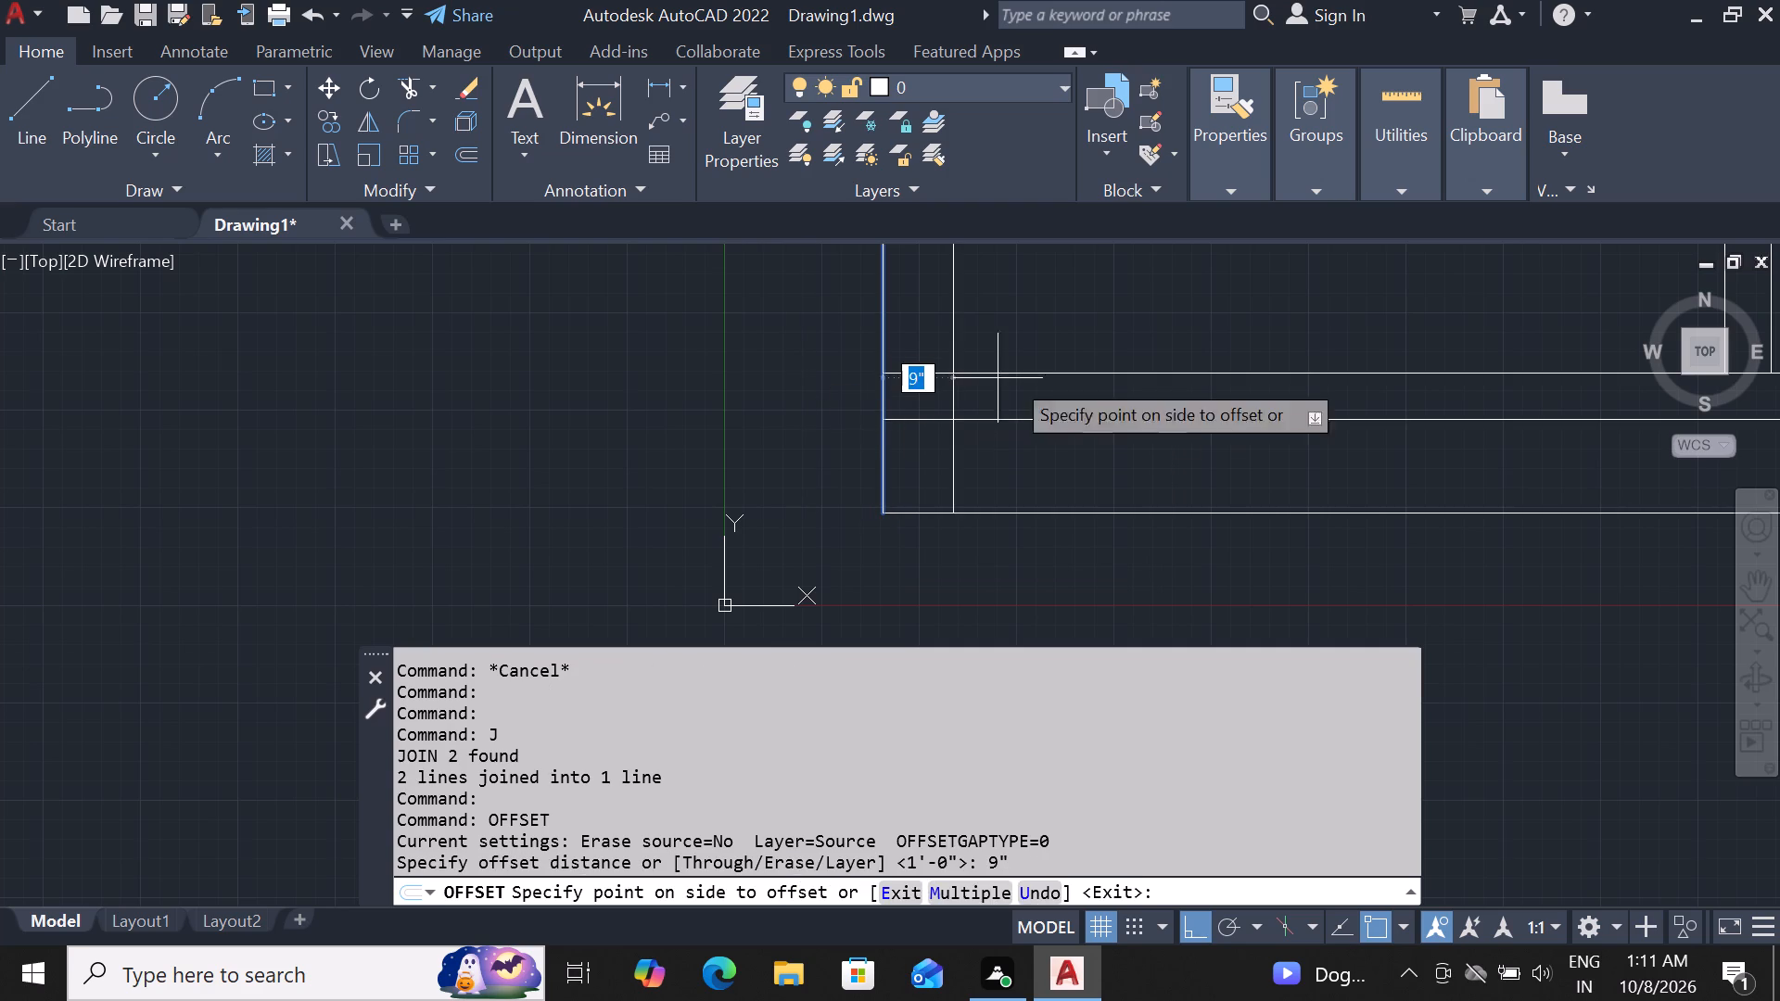
{"action": "left_click", "coordinate": [1068, 374]}
Offset both segments of the main frame's right outer edge, upper and lower, 9" inward.
{"action": "scroll", "coordinate": [733, 447], "scroll_direction": "down", "scroll_amount": 2}
{"action": "scroll", "coordinate": [650, 429], "scroll_direction": "down", "scroll_amount": 2}
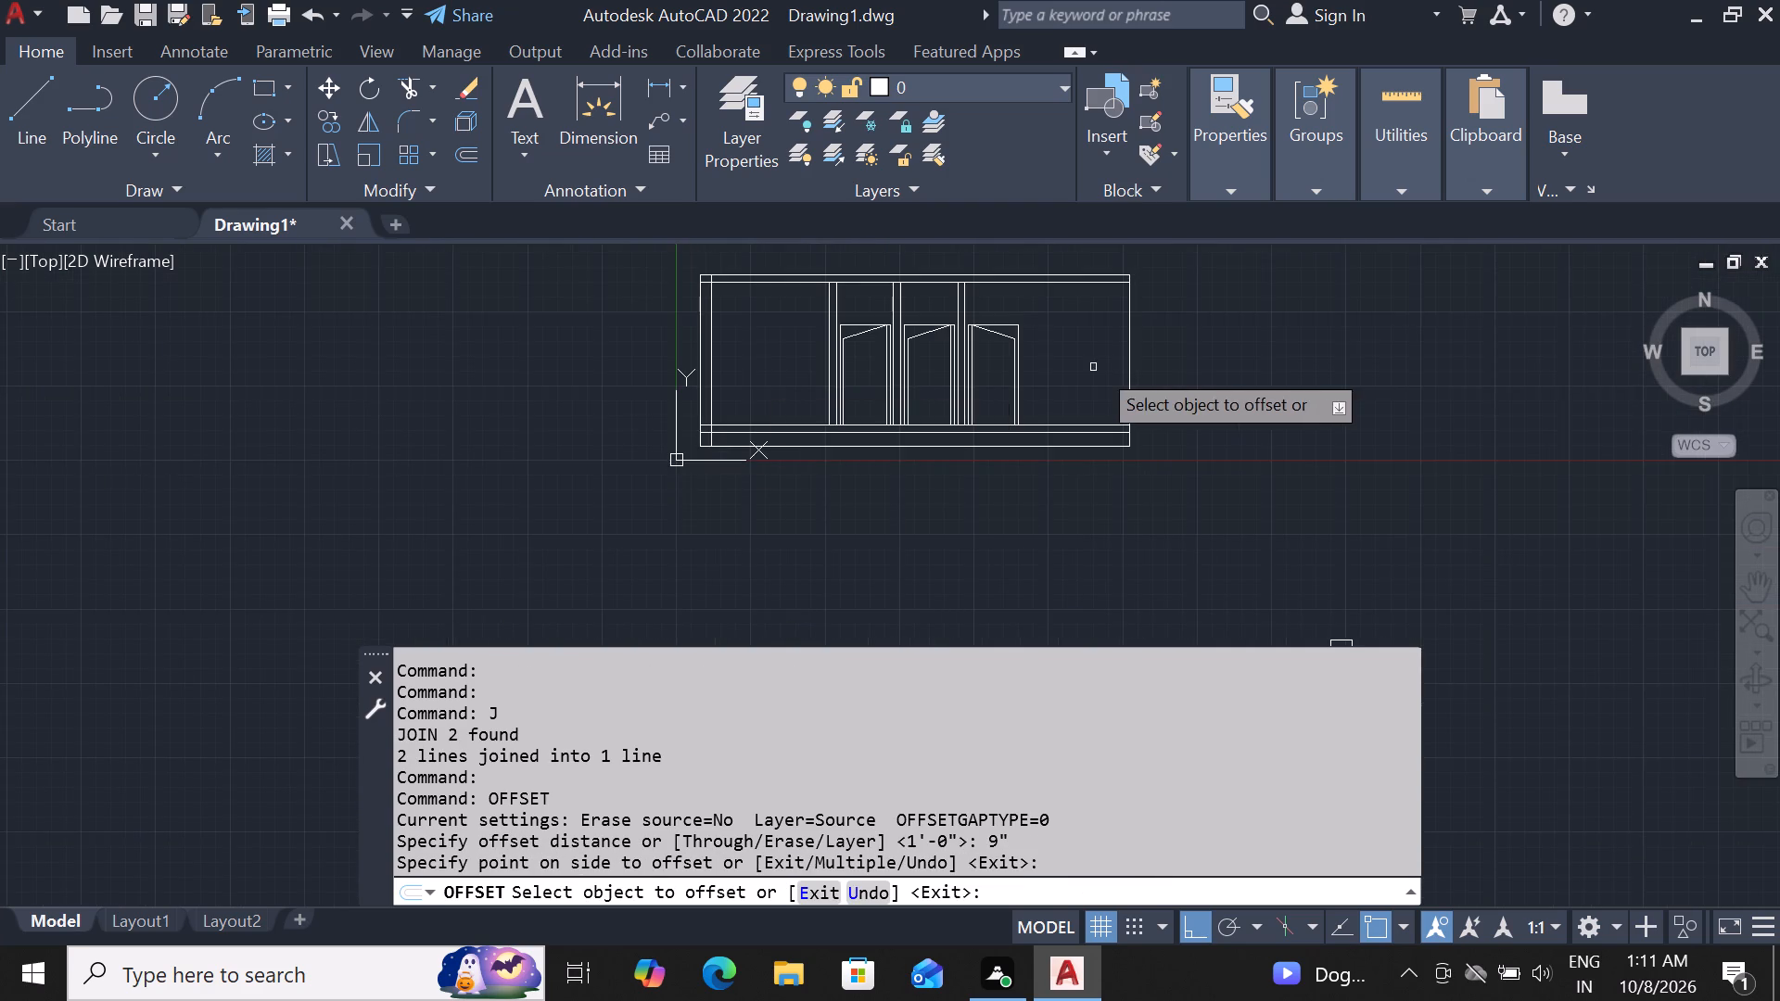
{"action": "scroll", "coordinate": [1136, 369], "scroll_direction": "up", "scroll_amount": 2}
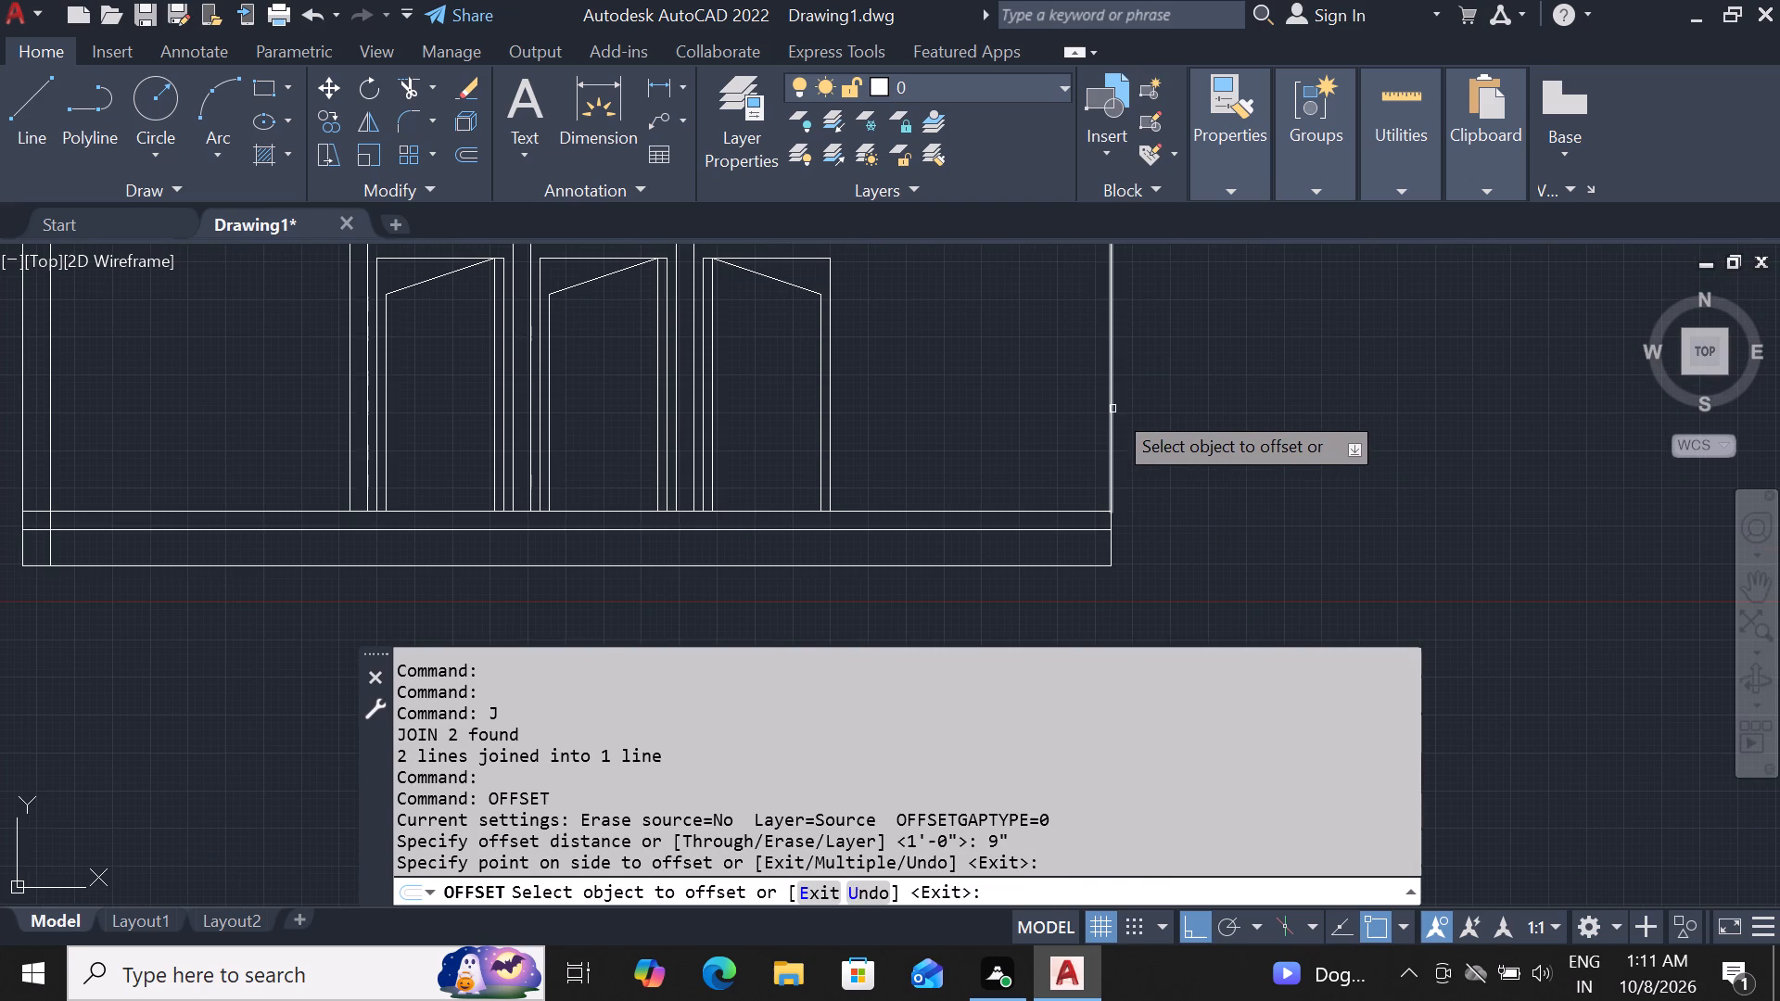
{"action": "left_click", "coordinate": [1112, 409]}
{"action": "left_click", "coordinate": [1056, 424]}
{"action": "scroll", "coordinate": [1092, 536], "scroll_direction": "up", "scroll_amount": 2}
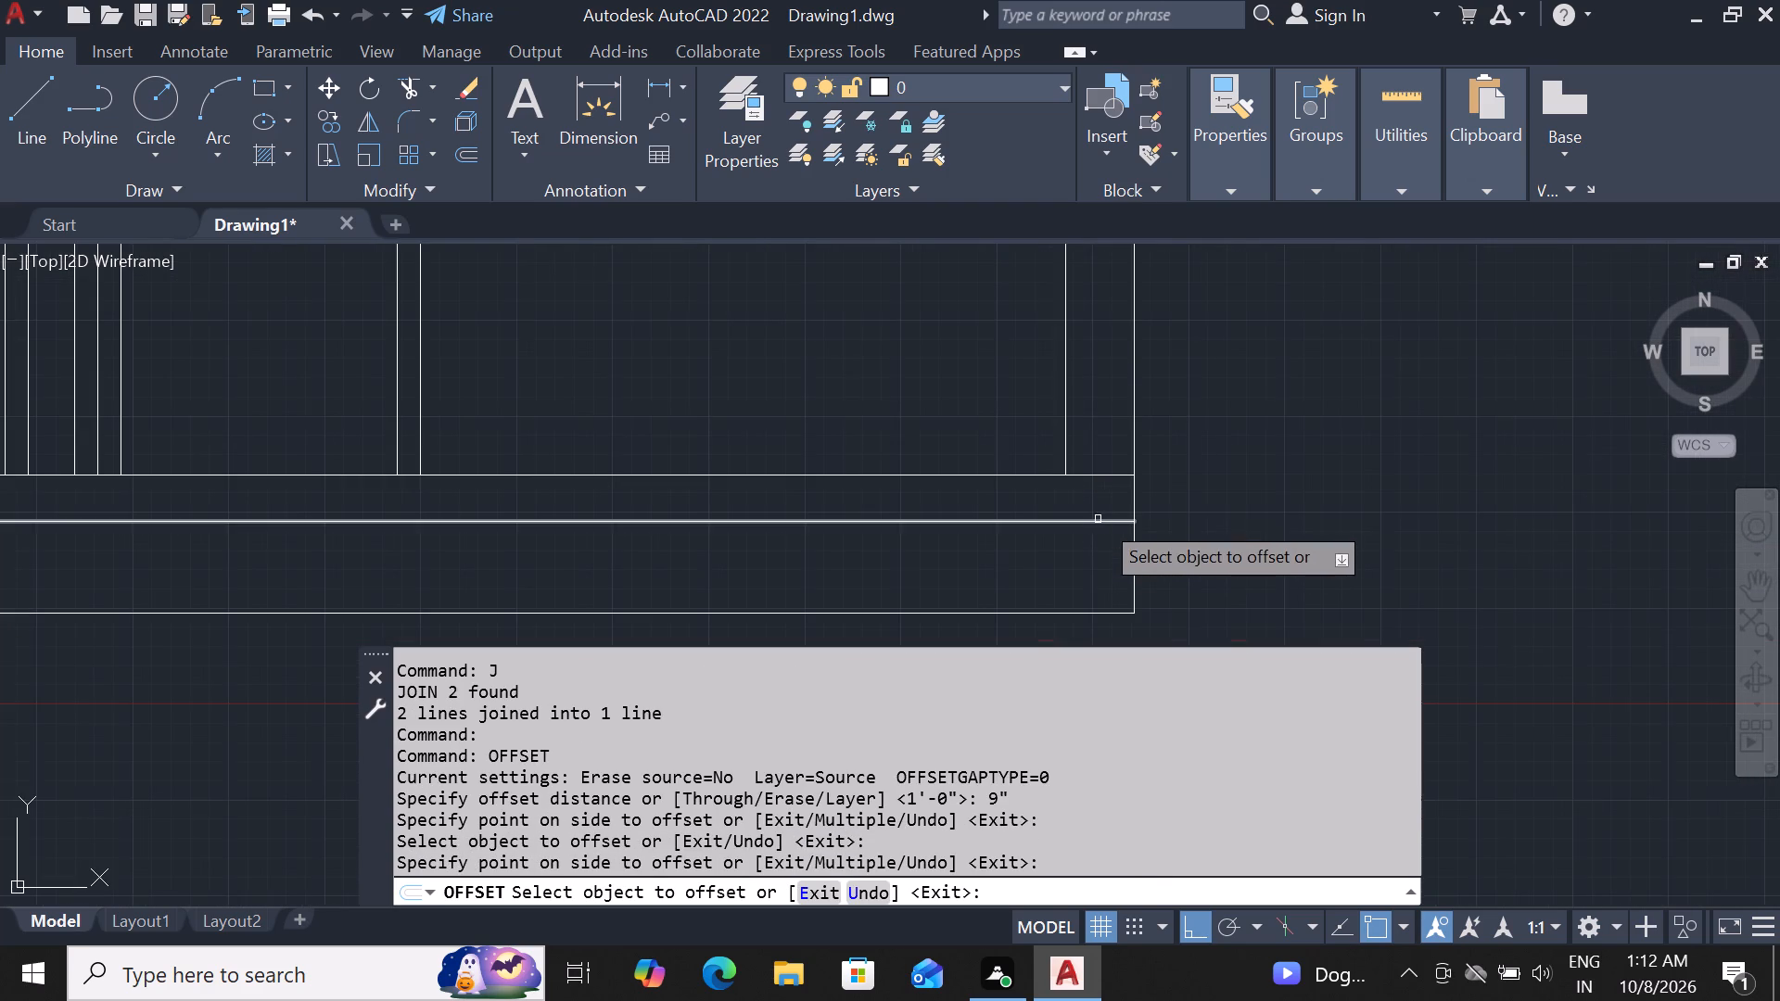
{"action": "left_click", "coordinate": [1132, 514]}
{"action": "left_click", "coordinate": [1093, 514]}
{"action": "scroll", "coordinate": [1138, 465], "scroll_direction": "down", "scroll_amount": 2}
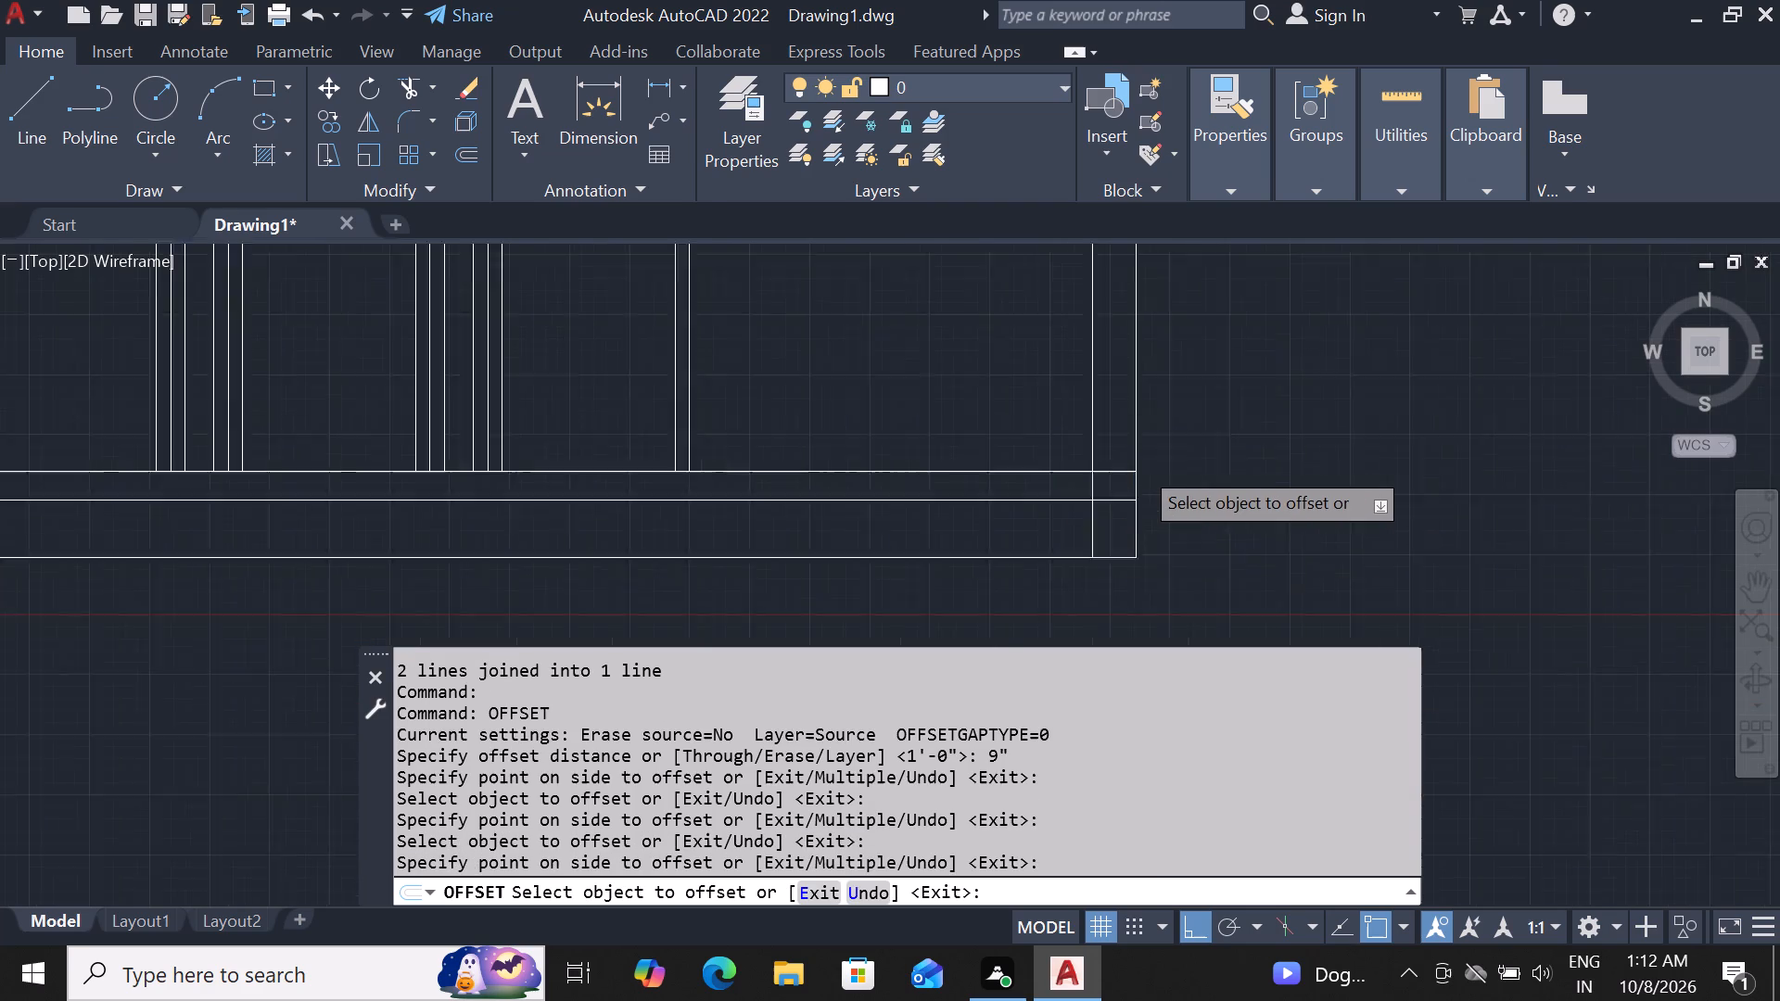
{"action": "scroll", "coordinate": [1138, 465], "scroll_direction": "down", "scroll_amount": 2}
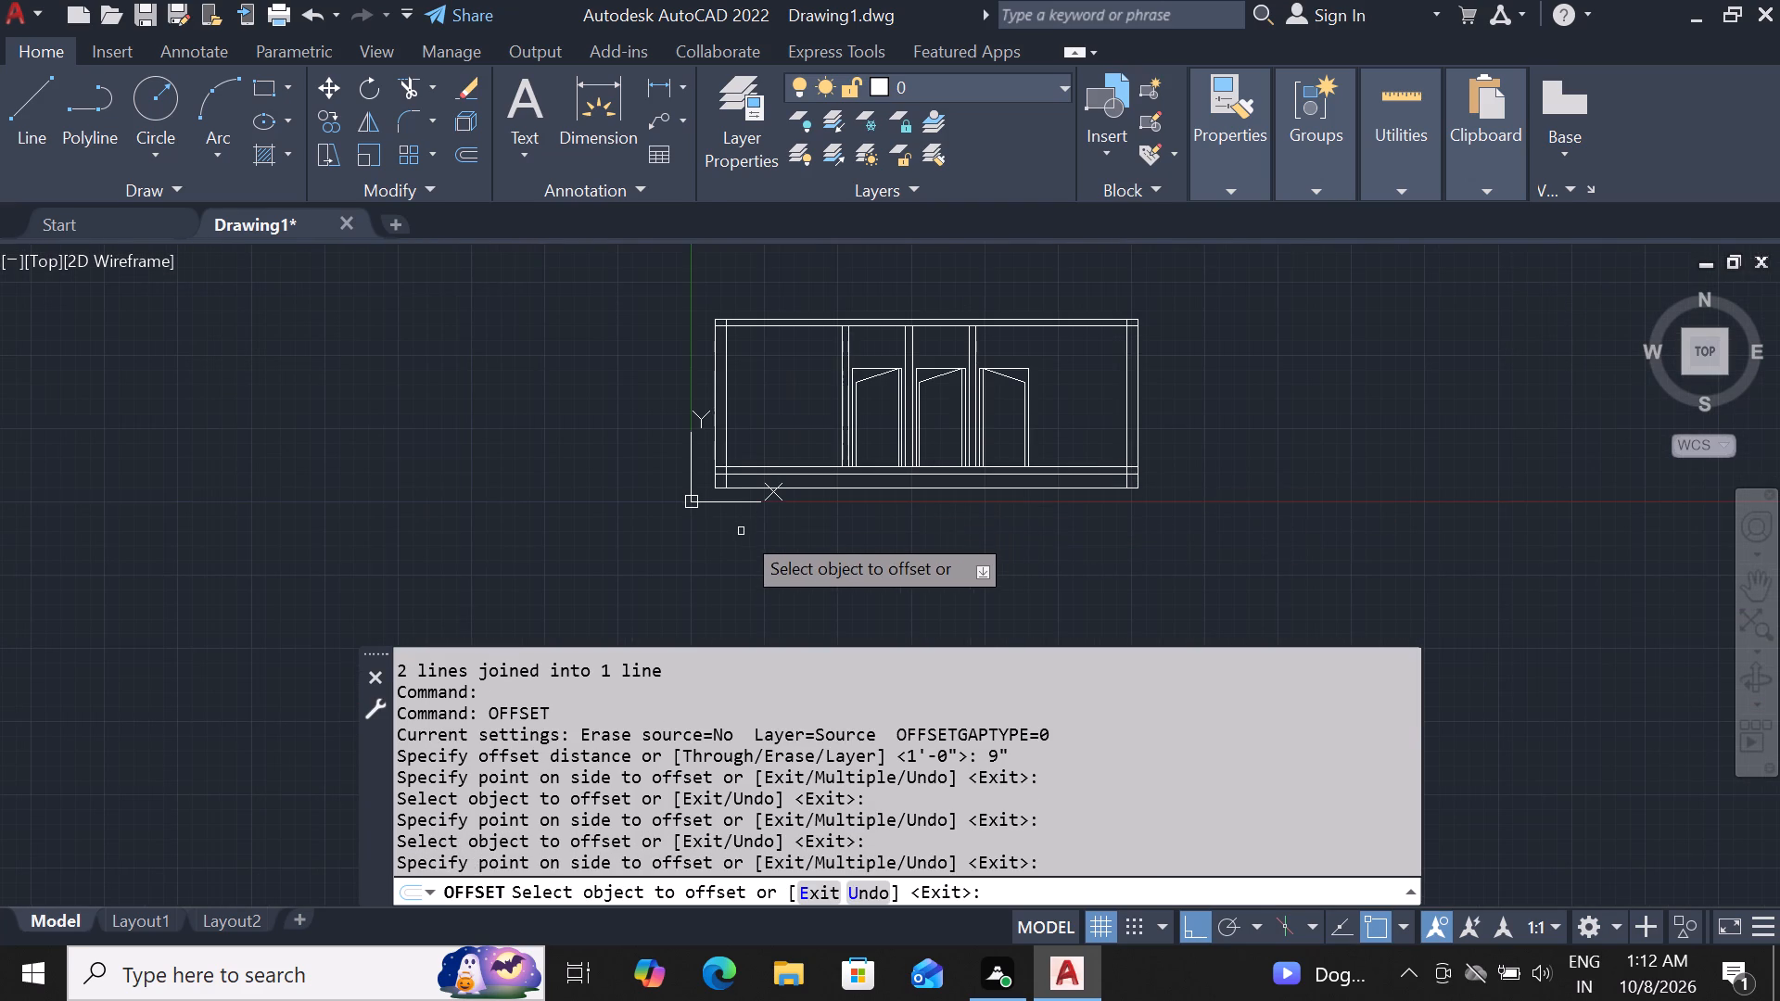
{"action": "key", "text": "Escape"}
Trim away the main frame's lowest strip from its left end: the outer and inner verticals and the bottom line up to the right wall.
{"action": "scroll", "coordinate": [857, 496], "scroll_direction": "up", "scroll_amount": 3}
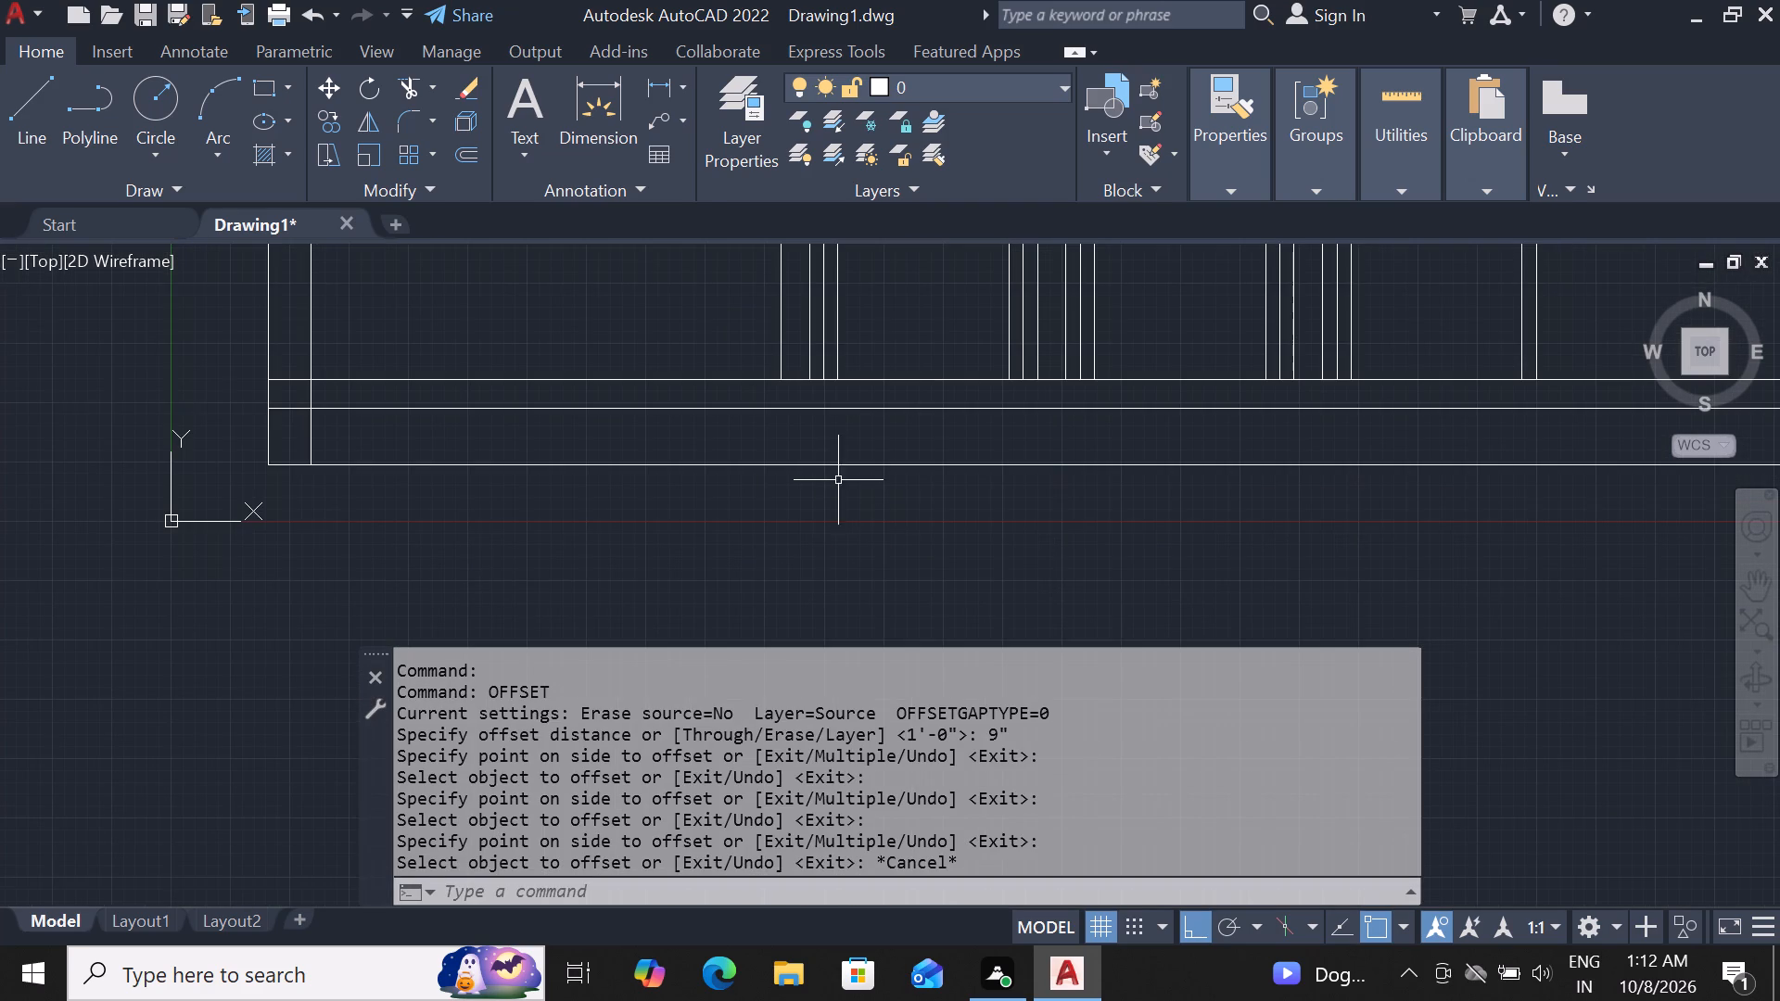
{"action": "scroll", "coordinate": [298, 448], "scroll_direction": "up", "scroll_amount": 1}
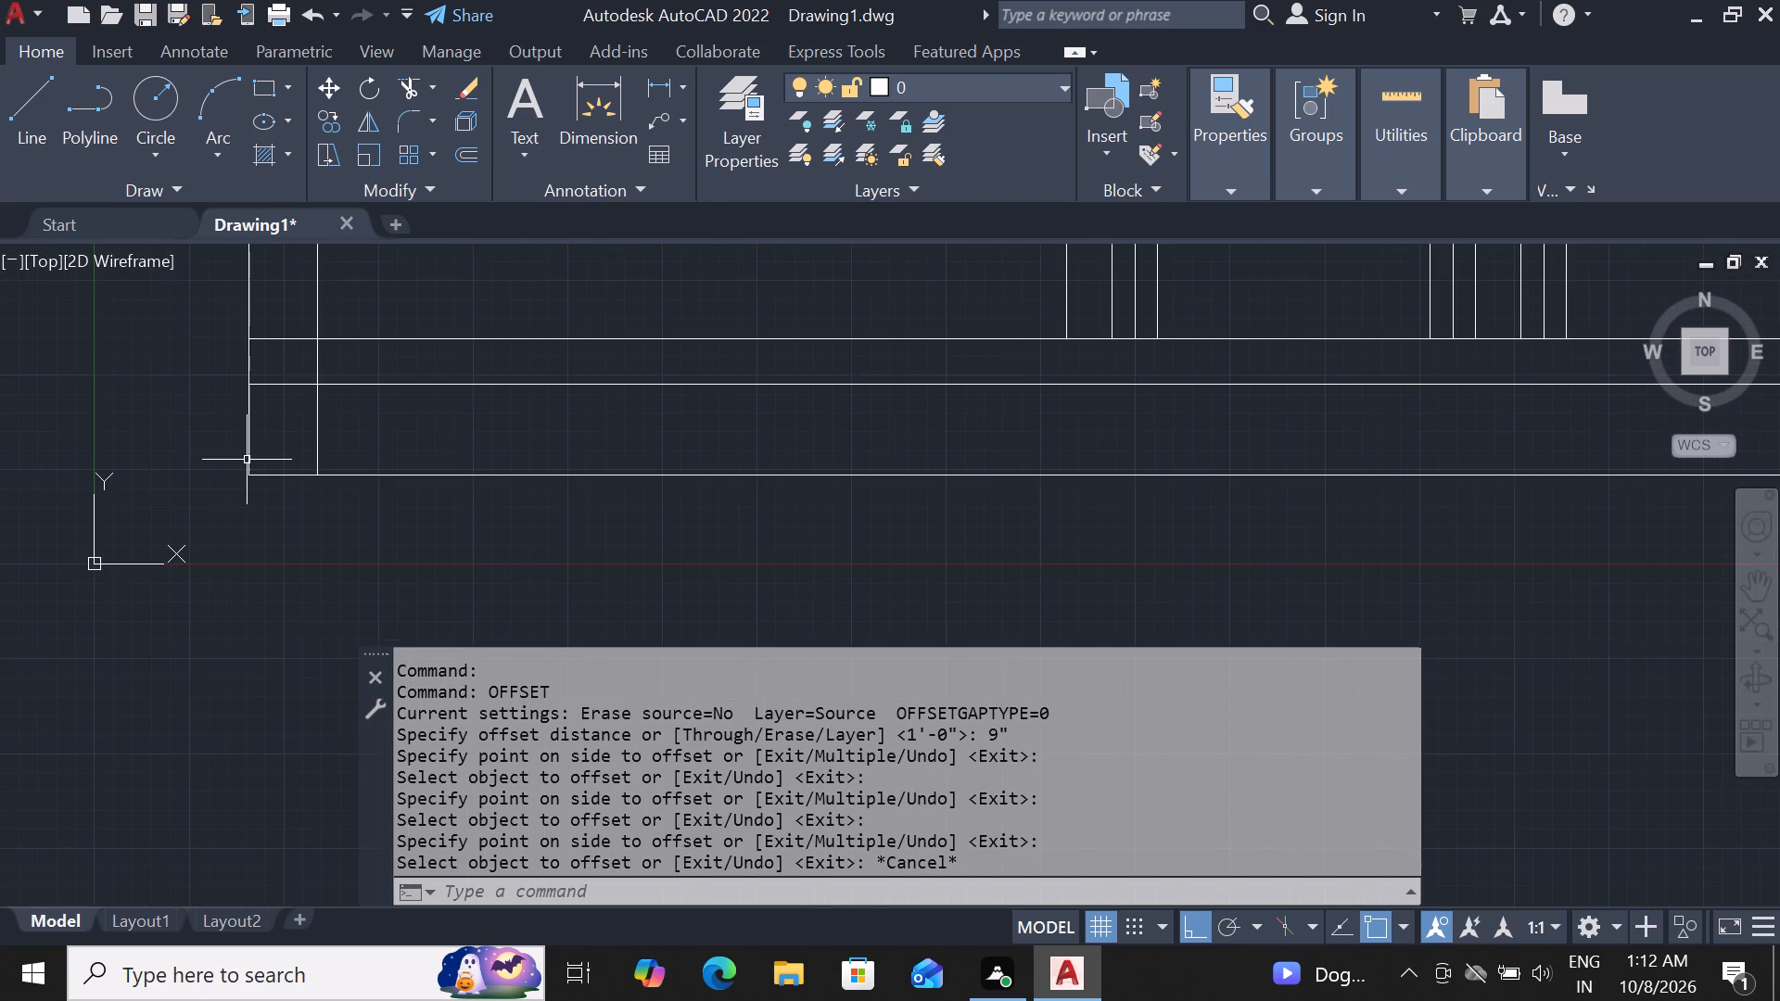
{"action": "scroll", "coordinate": [366, 406], "scroll_direction": "down", "scroll_amount": 2}
{"action": "scroll", "coordinate": [264, 471], "scroll_direction": "up", "scroll_amount": 2}
{"action": "type", "text": "tr"}
{"action": "key", "text": "space"}
{"action": "key", "text": "space"}
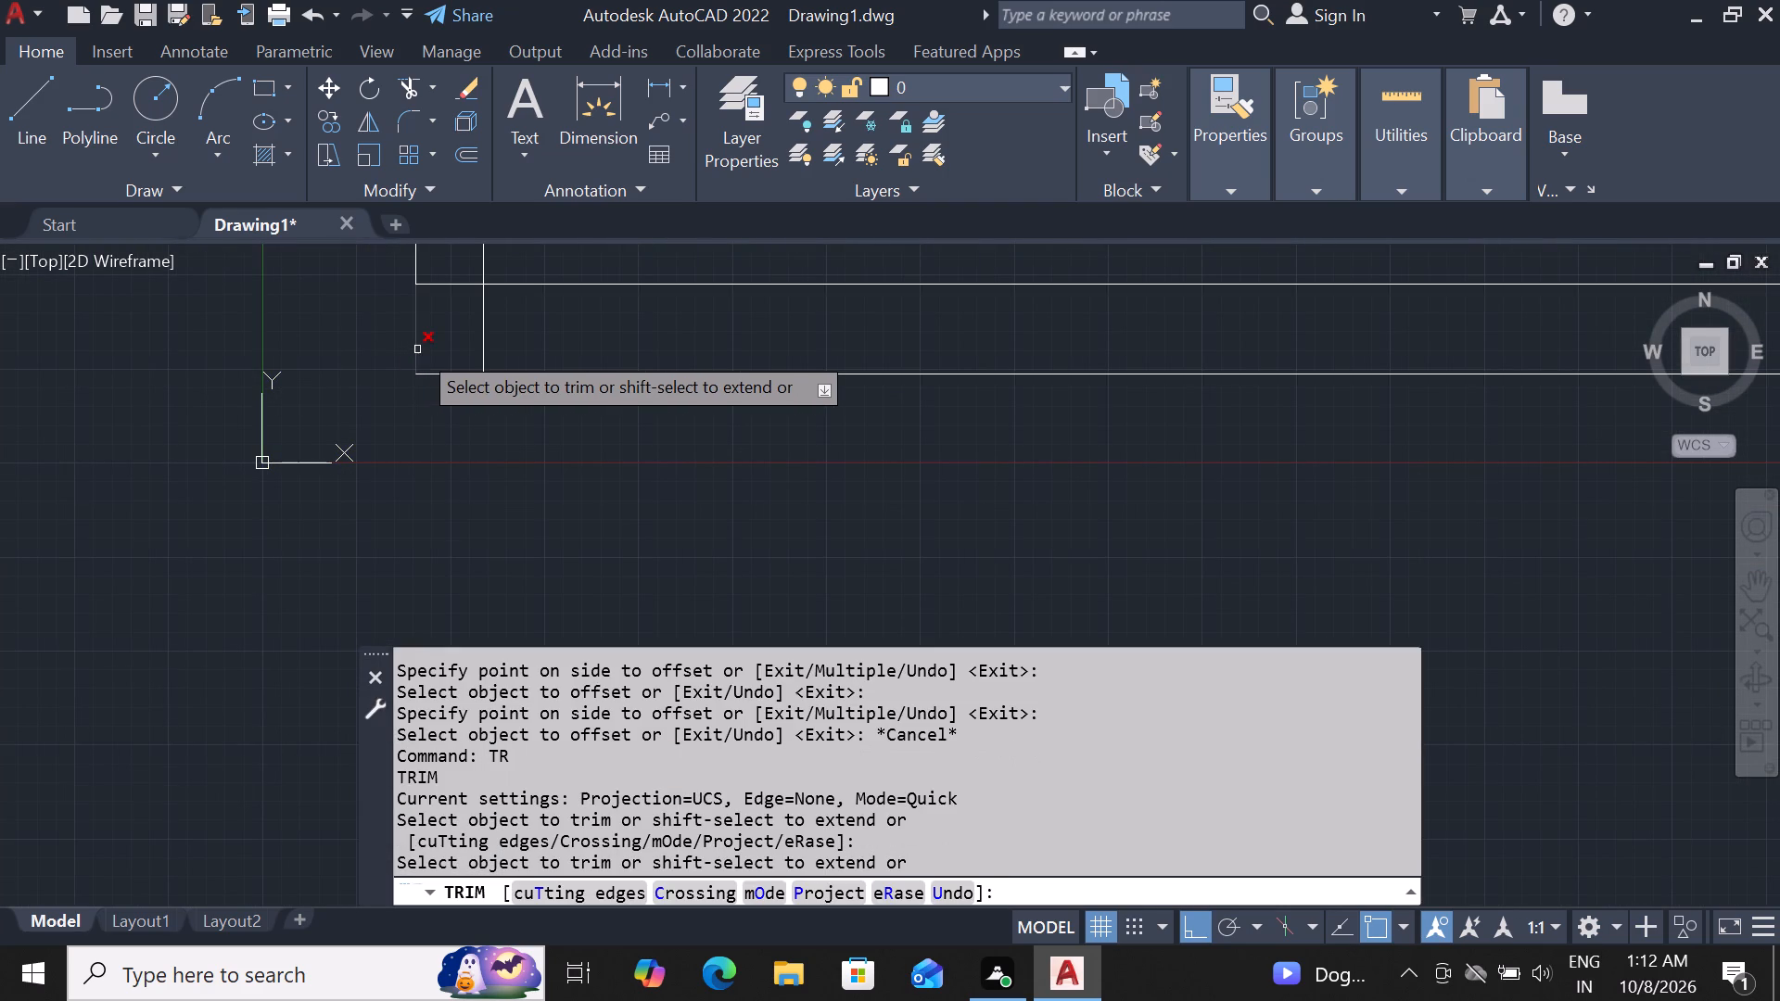
{"action": "left_click", "coordinate": [417, 349]}
{"action": "left_click", "coordinate": [427, 372]}
{"action": "scroll", "coordinate": [426, 388], "scroll_direction": "down", "scroll_amount": 2}
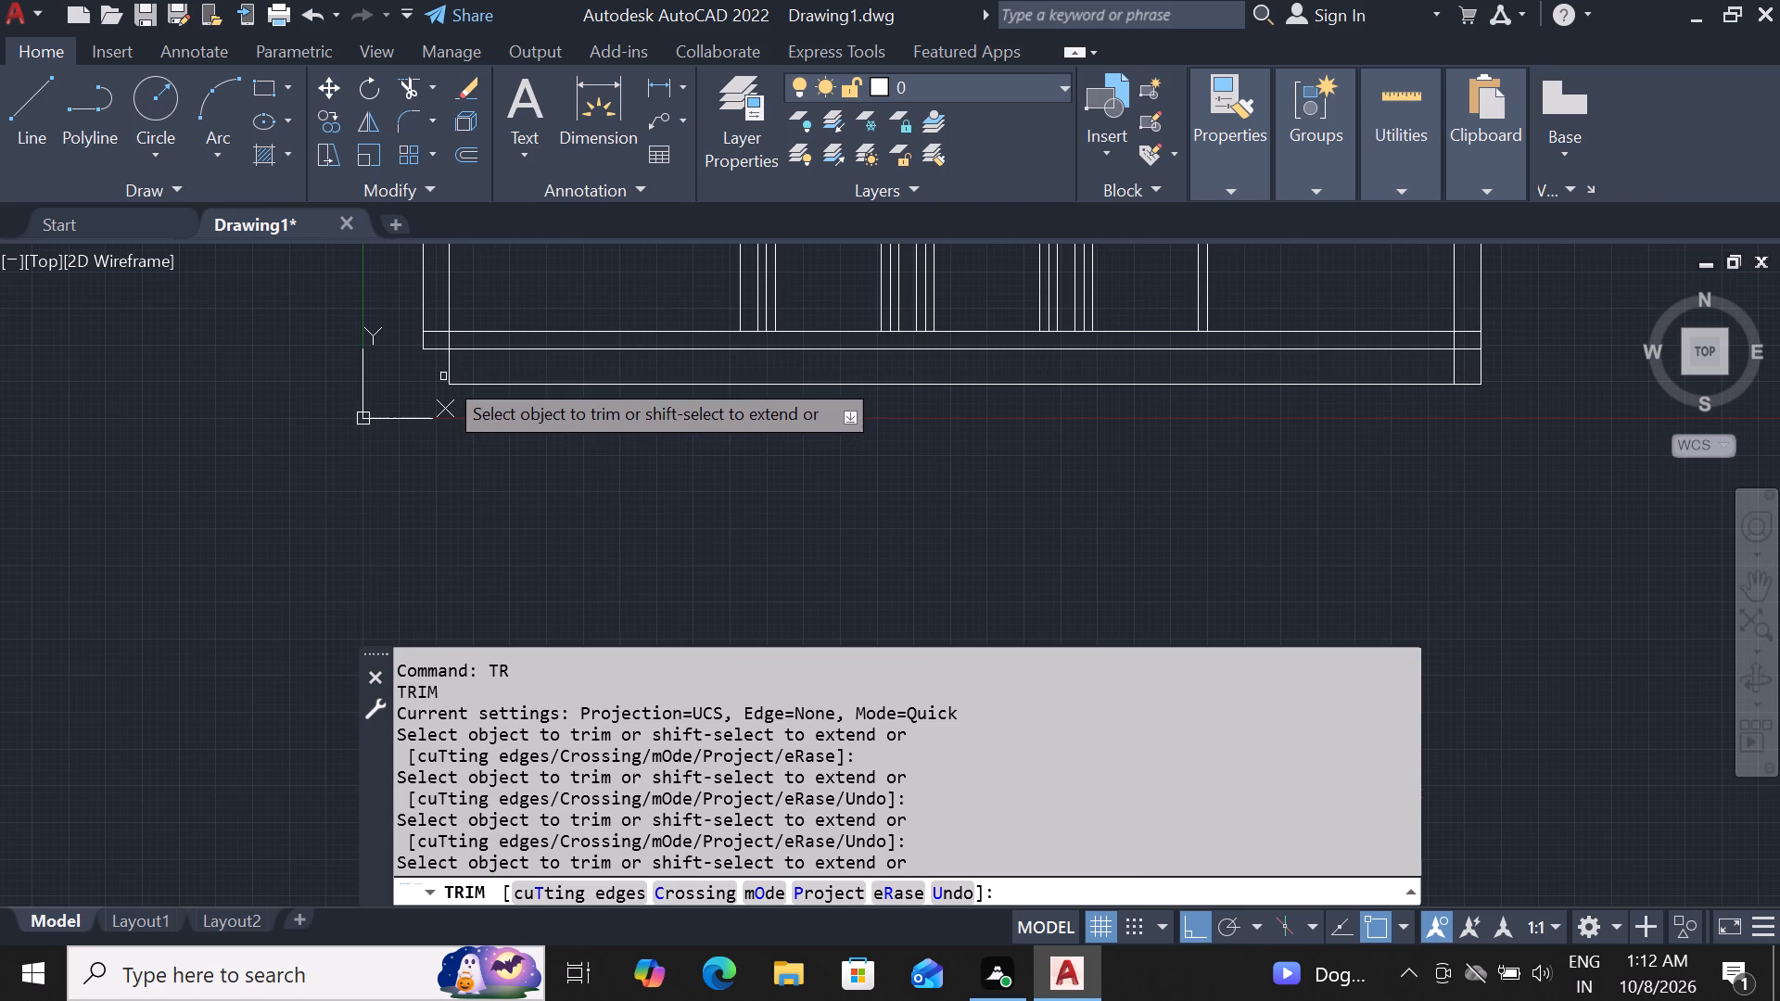
{"action": "left_click", "coordinate": [448, 375]}
{"action": "left_click", "coordinate": [453, 386]}
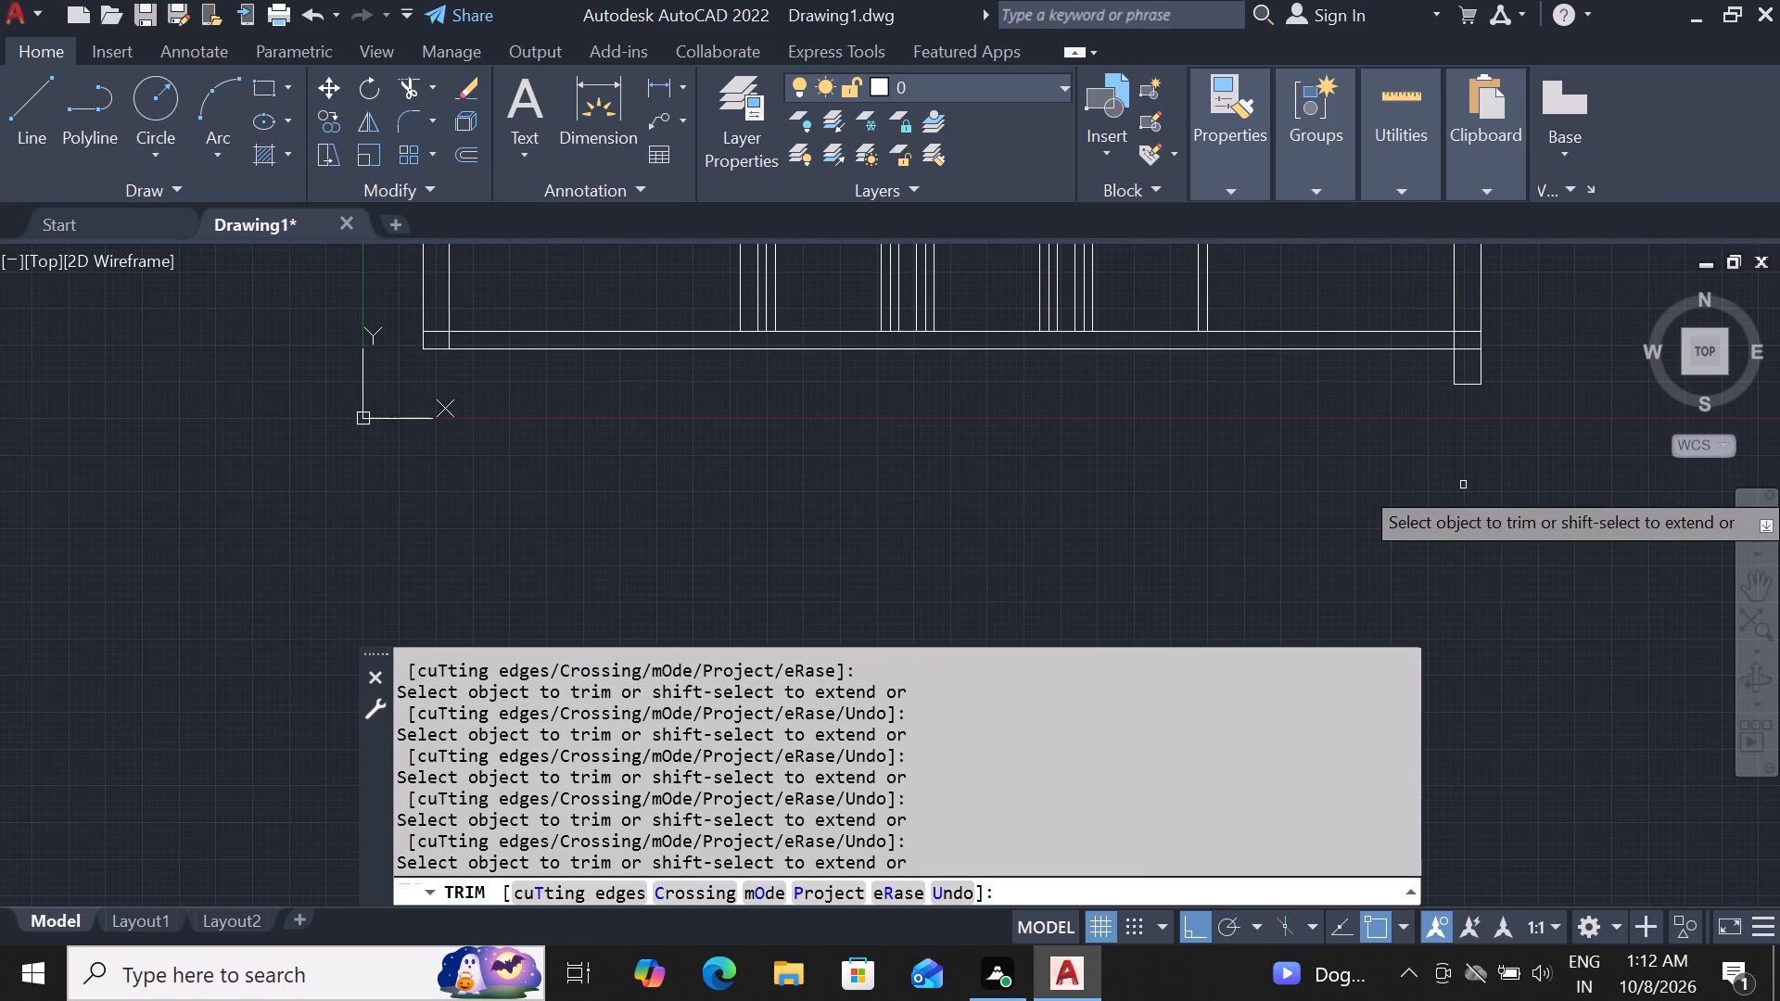
Trim the remaining outer vertical, inner vertical and bottom piece below the frame's lower band at its right end.
{"action": "scroll", "coordinate": [1516, 386], "scroll_direction": "up", "scroll_amount": 2}
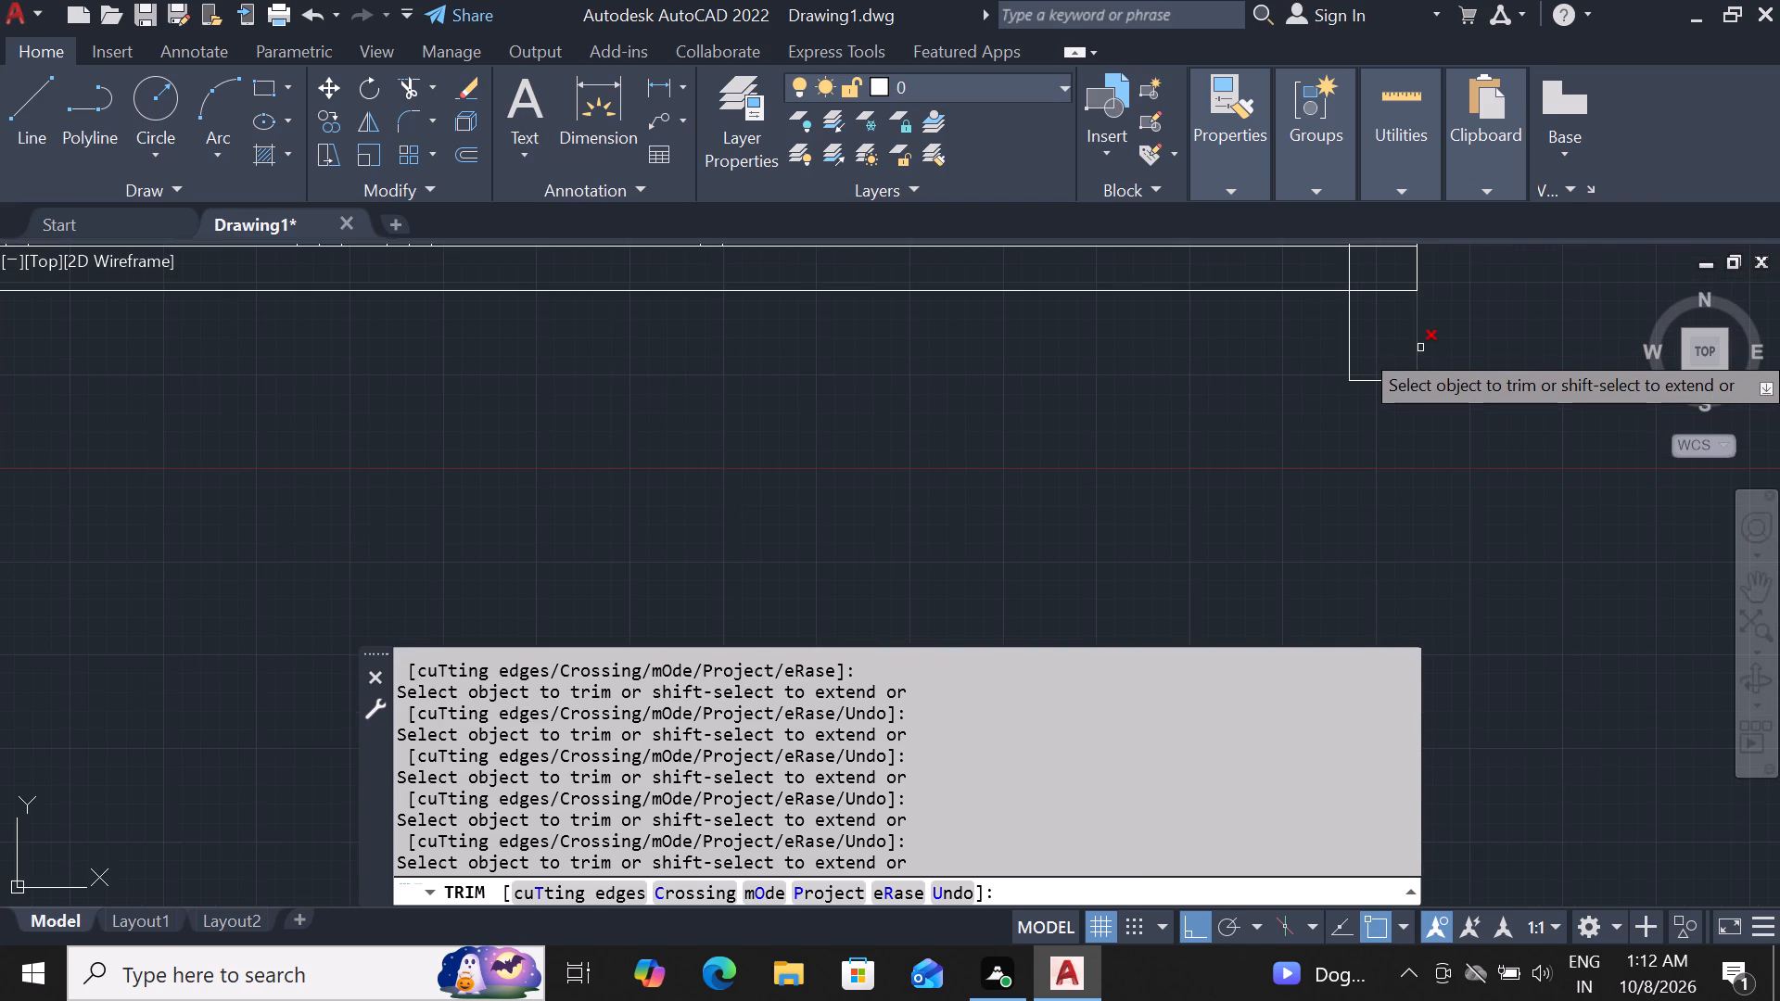
{"action": "left_click", "coordinate": [1420, 348]}
{"action": "left_click", "coordinate": [1347, 351]}
{"action": "left_click", "coordinate": [1352, 384]}
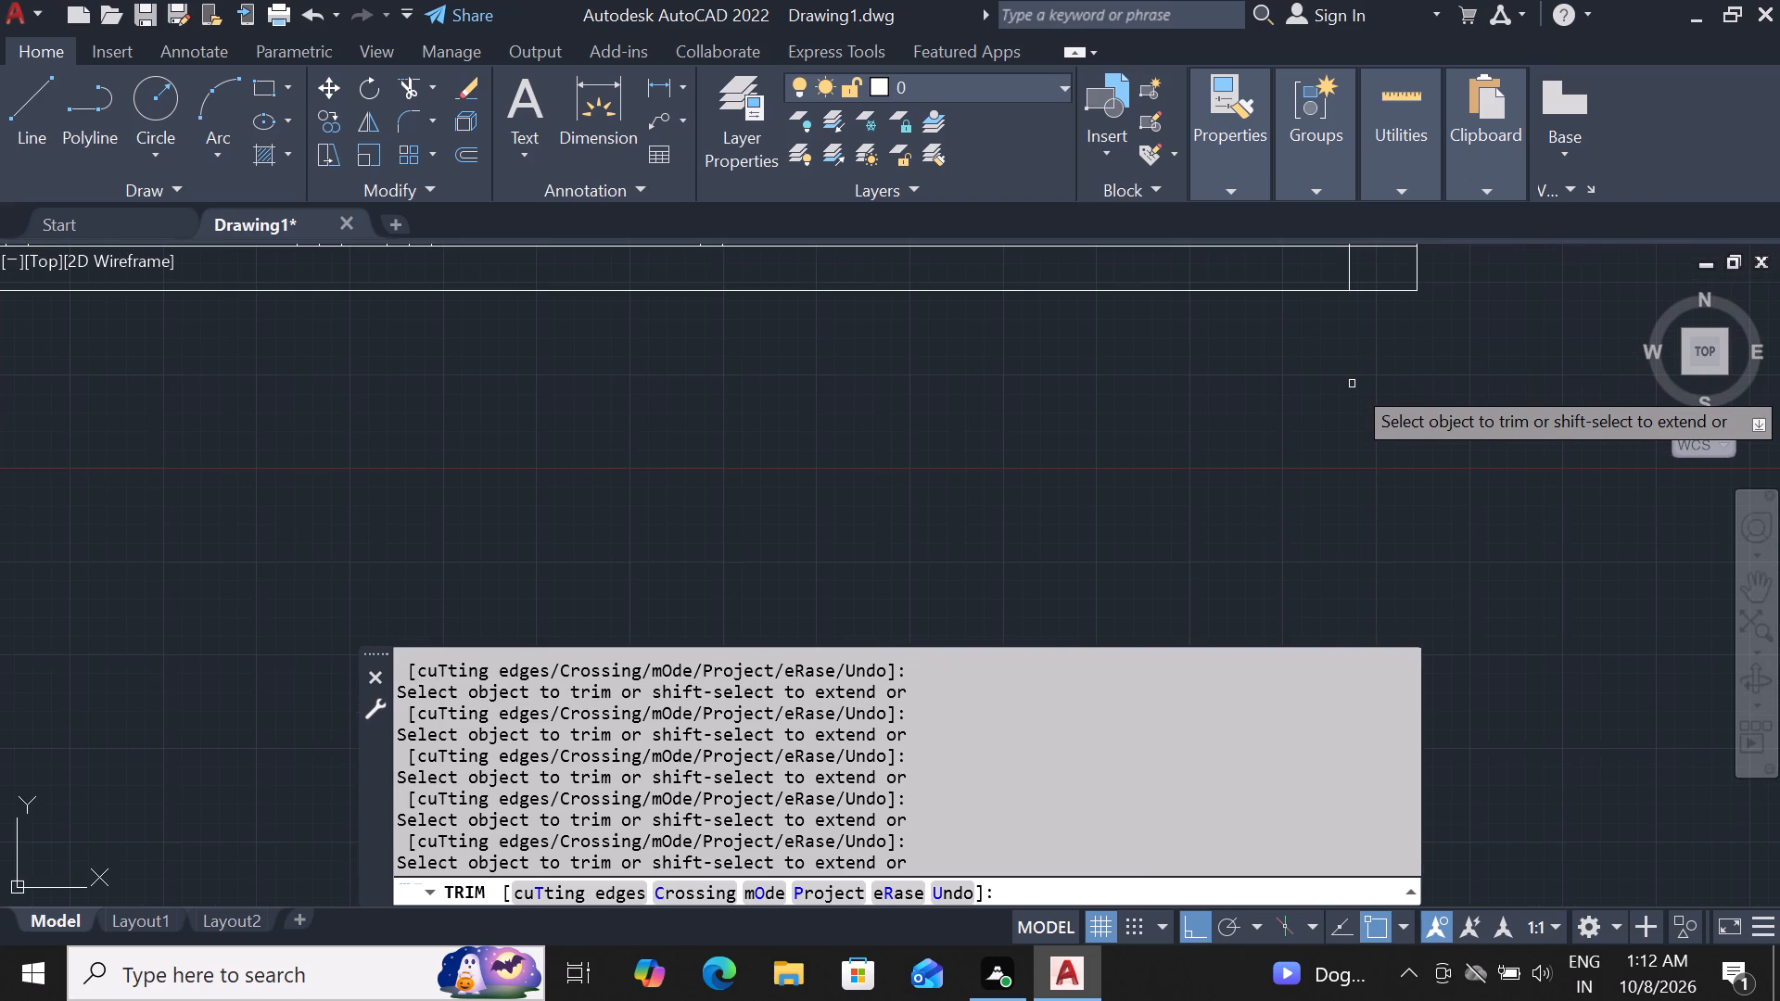
{"action": "key", "text": "Escape"}
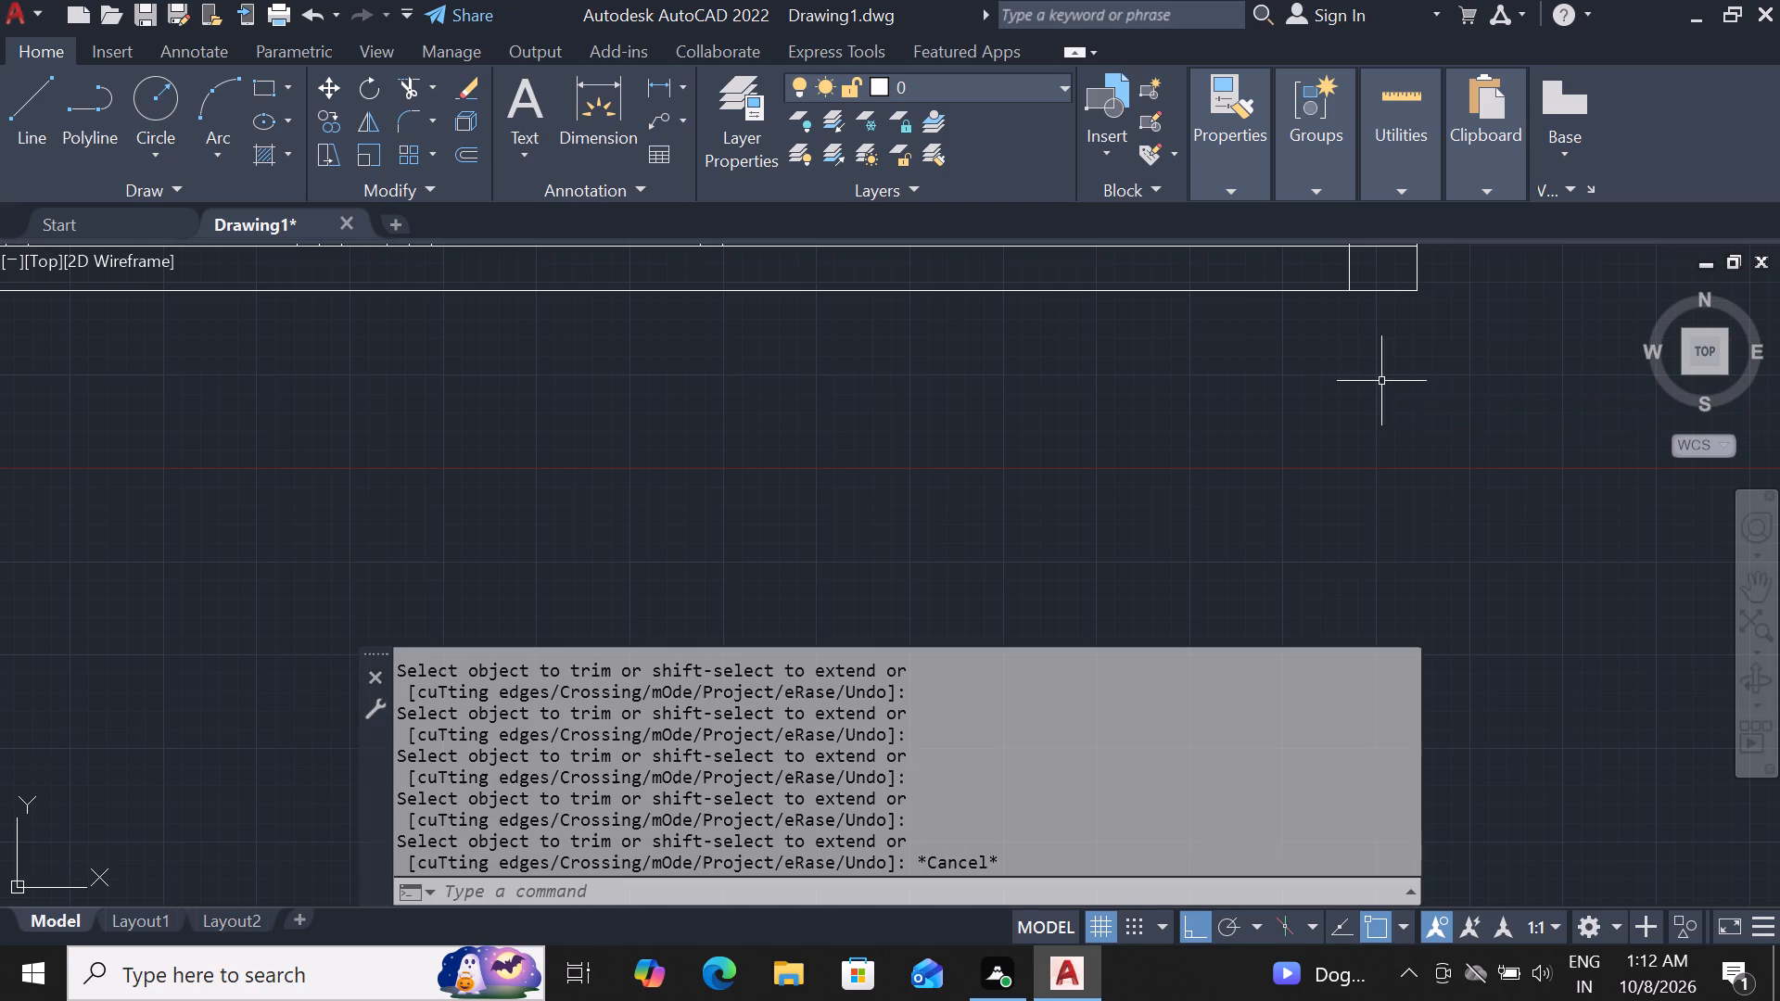
Draw a vertical line about 1'-8" long upward from the midpoint of the stepped figure's top edge.
{"action": "scroll", "coordinate": [1417, 372], "scroll_direction": "down", "scroll_amount": 3}
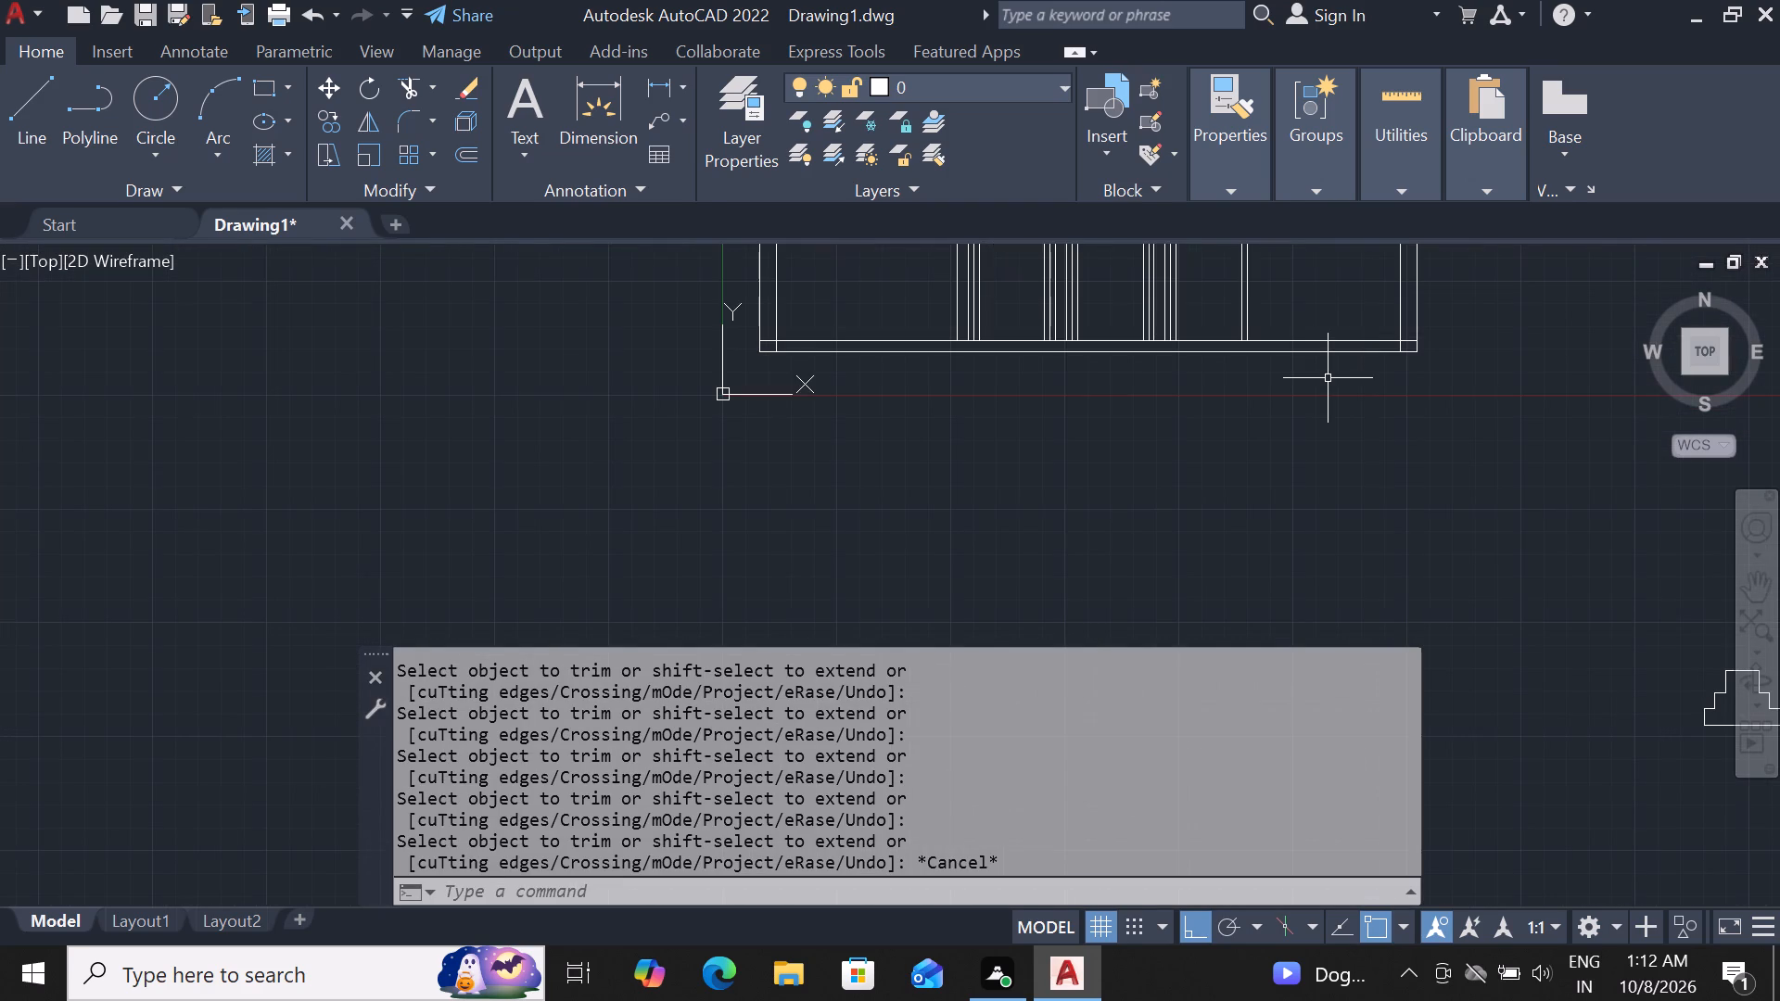
{"action": "scroll", "coordinate": [1313, 409], "scroll_direction": "down", "scroll_amount": 2}
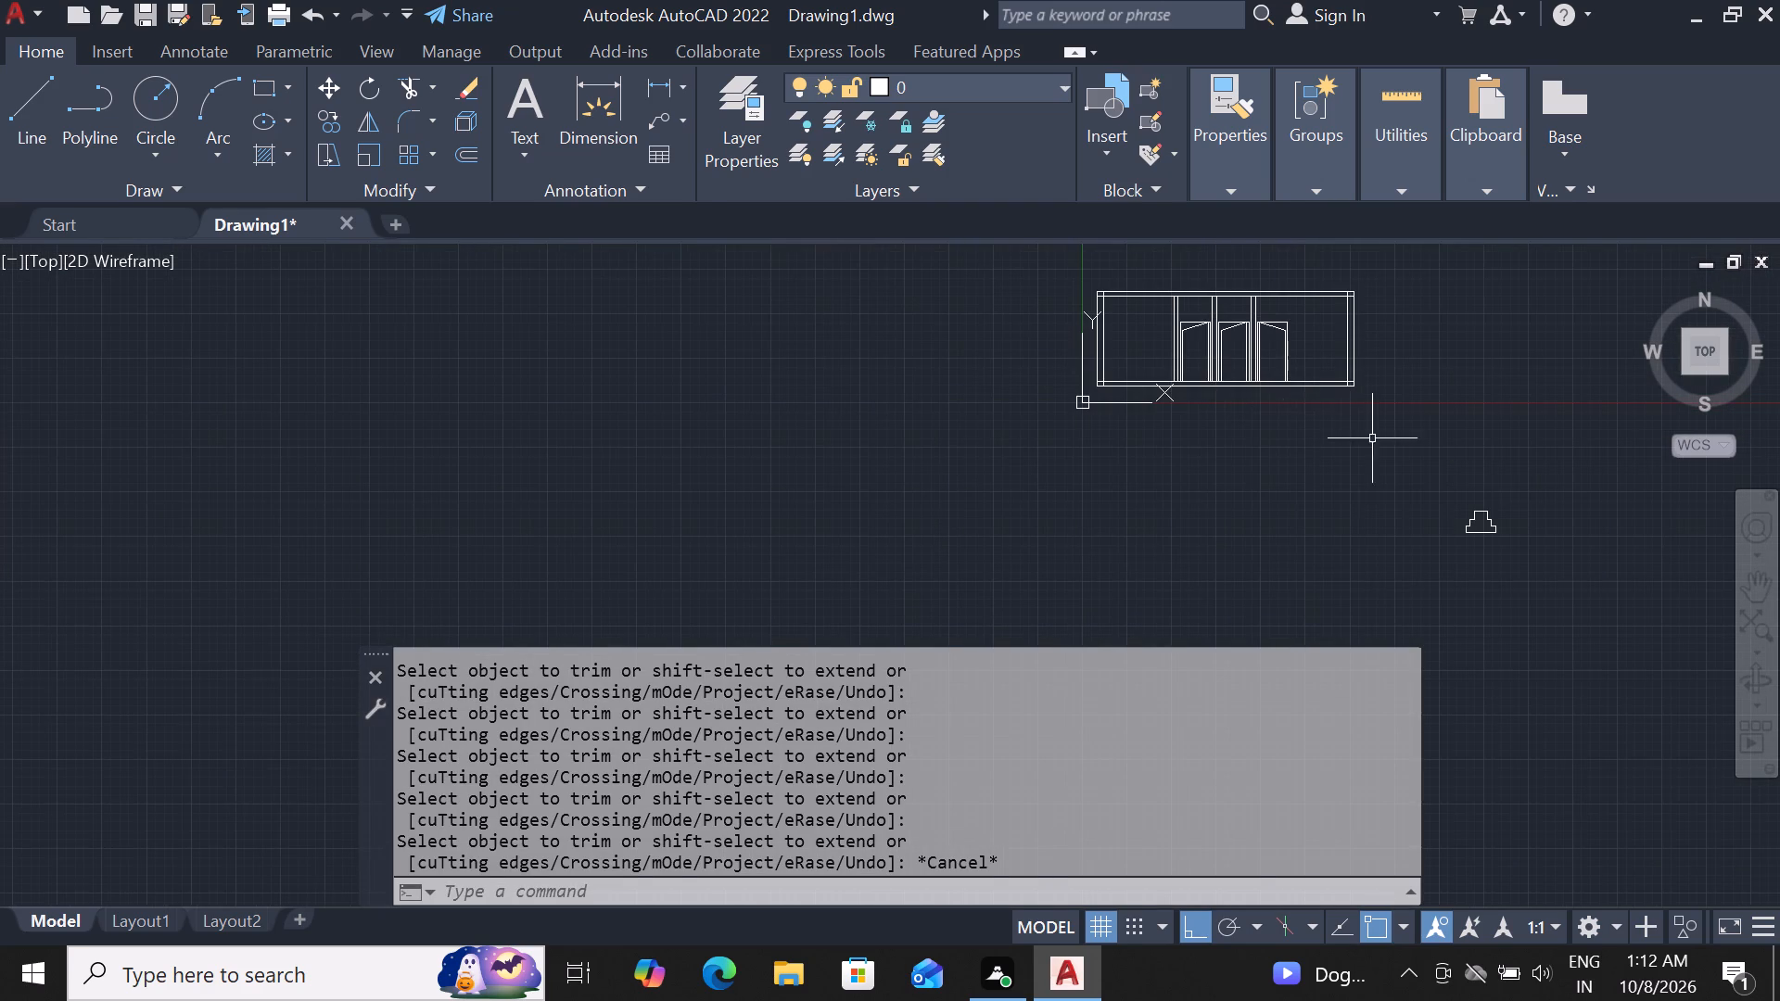
{"action": "scroll", "coordinate": [1477, 523], "scroll_direction": "up", "scroll_amount": 1}
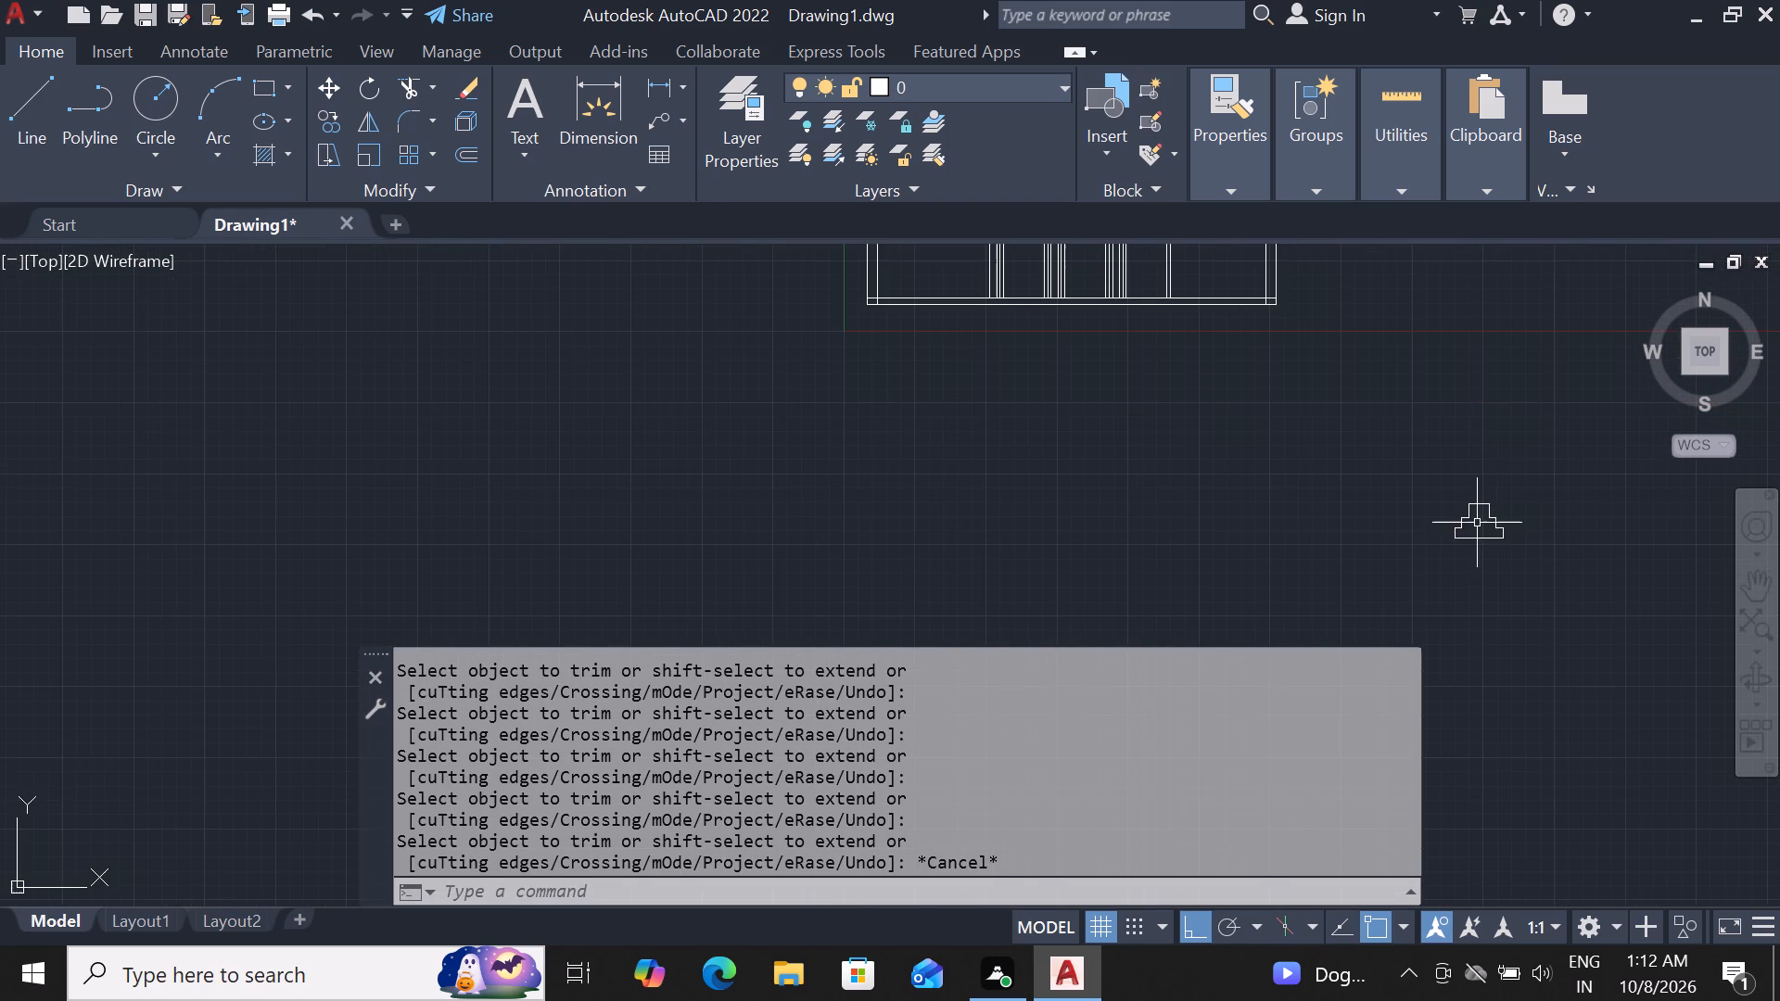
{"action": "scroll", "coordinate": [1477, 523], "scroll_direction": "up", "scroll_amount": 1}
{"action": "scroll", "coordinate": [1477, 523], "scroll_direction": "down", "scroll_amount": 1}
{"action": "scroll", "coordinate": [1498, 512], "scroll_direction": "up", "scroll_amount": 2}
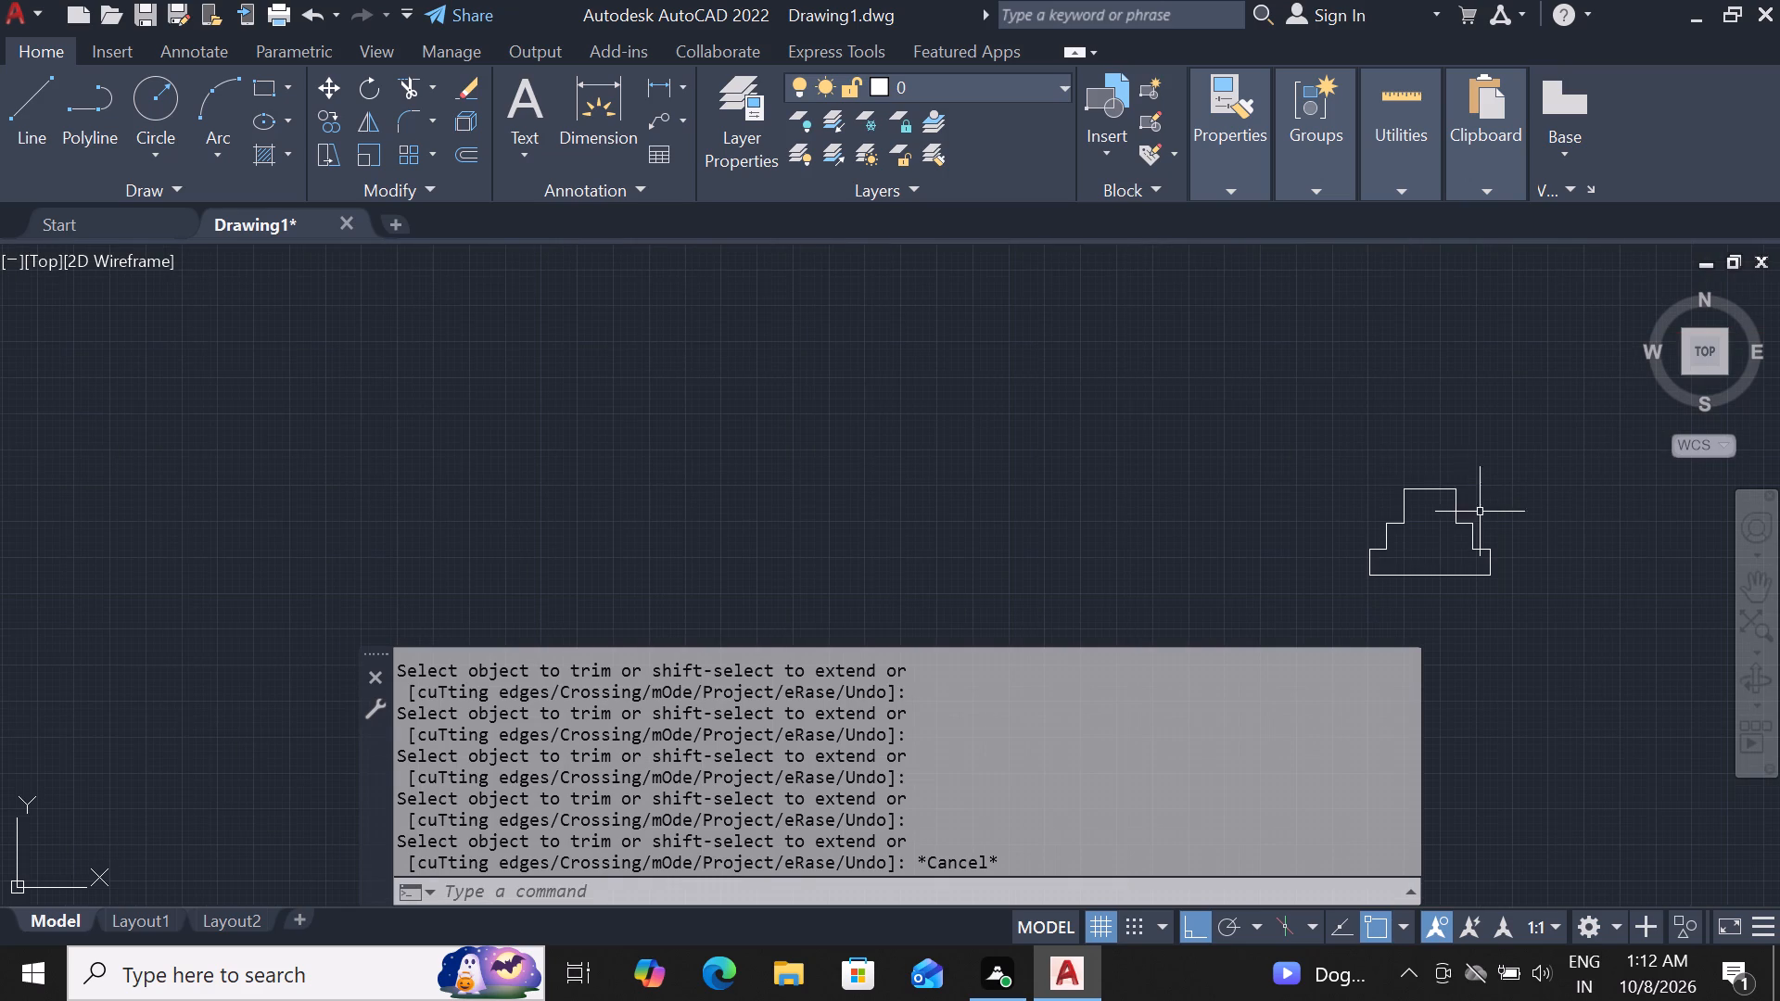
{"action": "scroll", "coordinate": [1400, 486], "scroll_direction": "up", "scroll_amount": 2}
{"action": "scroll", "coordinate": [1408, 478], "scroll_direction": "down", "scroll_amount": 2}
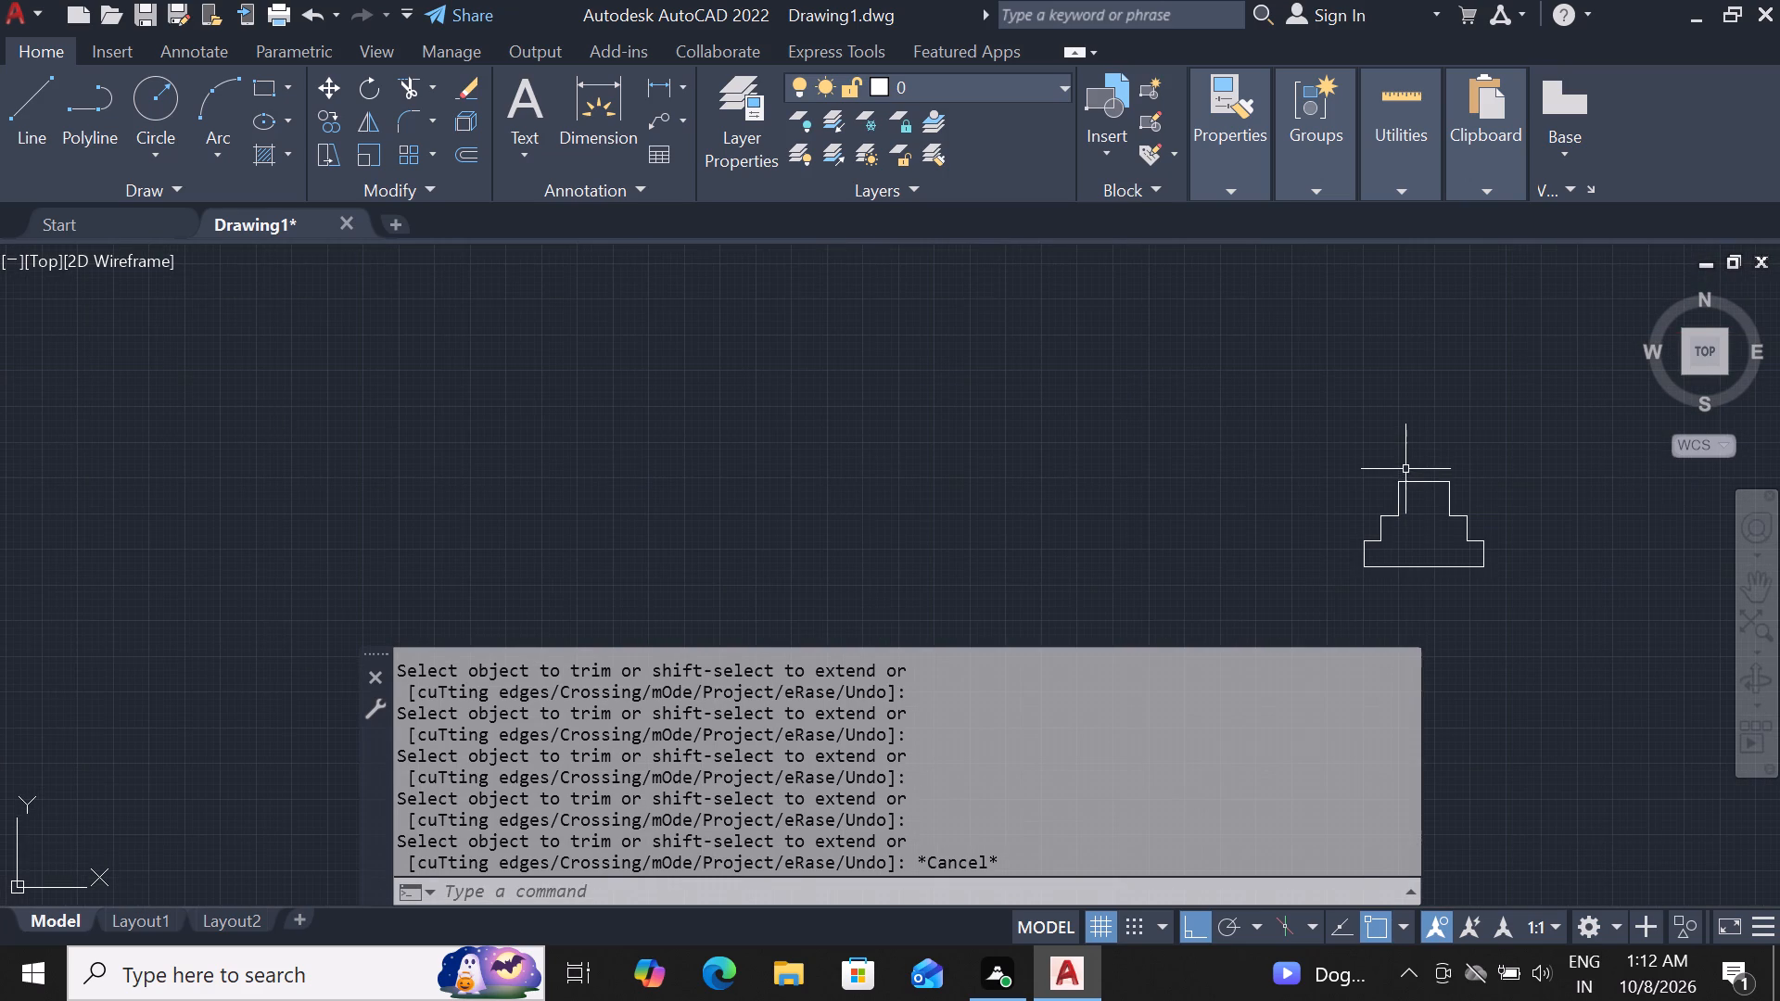
{"action": "scroll", "coordinate": [1405, 464], "scroll_direction": "down", "scroll_amount": 1}
{"action": "scroll", "coordinate": [1443, 488], "scroll_direction": "up", "scroll_amount": 3}
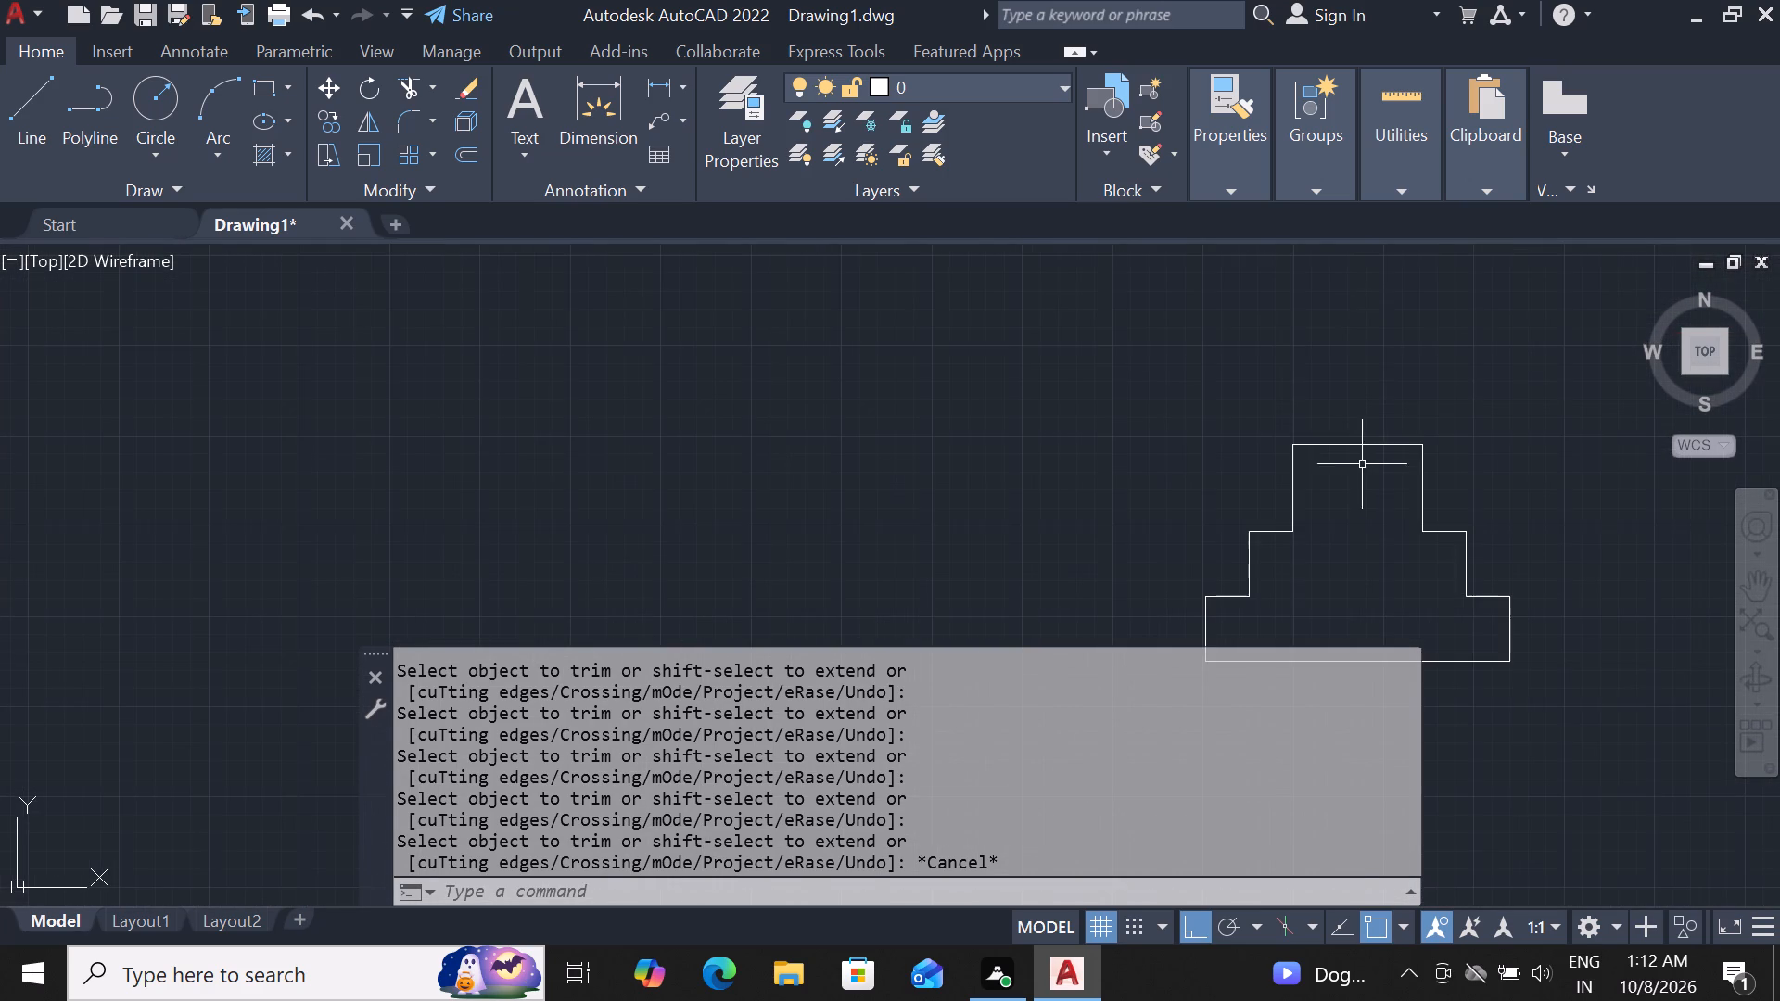
{"action": "left_click", "coordinate": [1354, 447]}
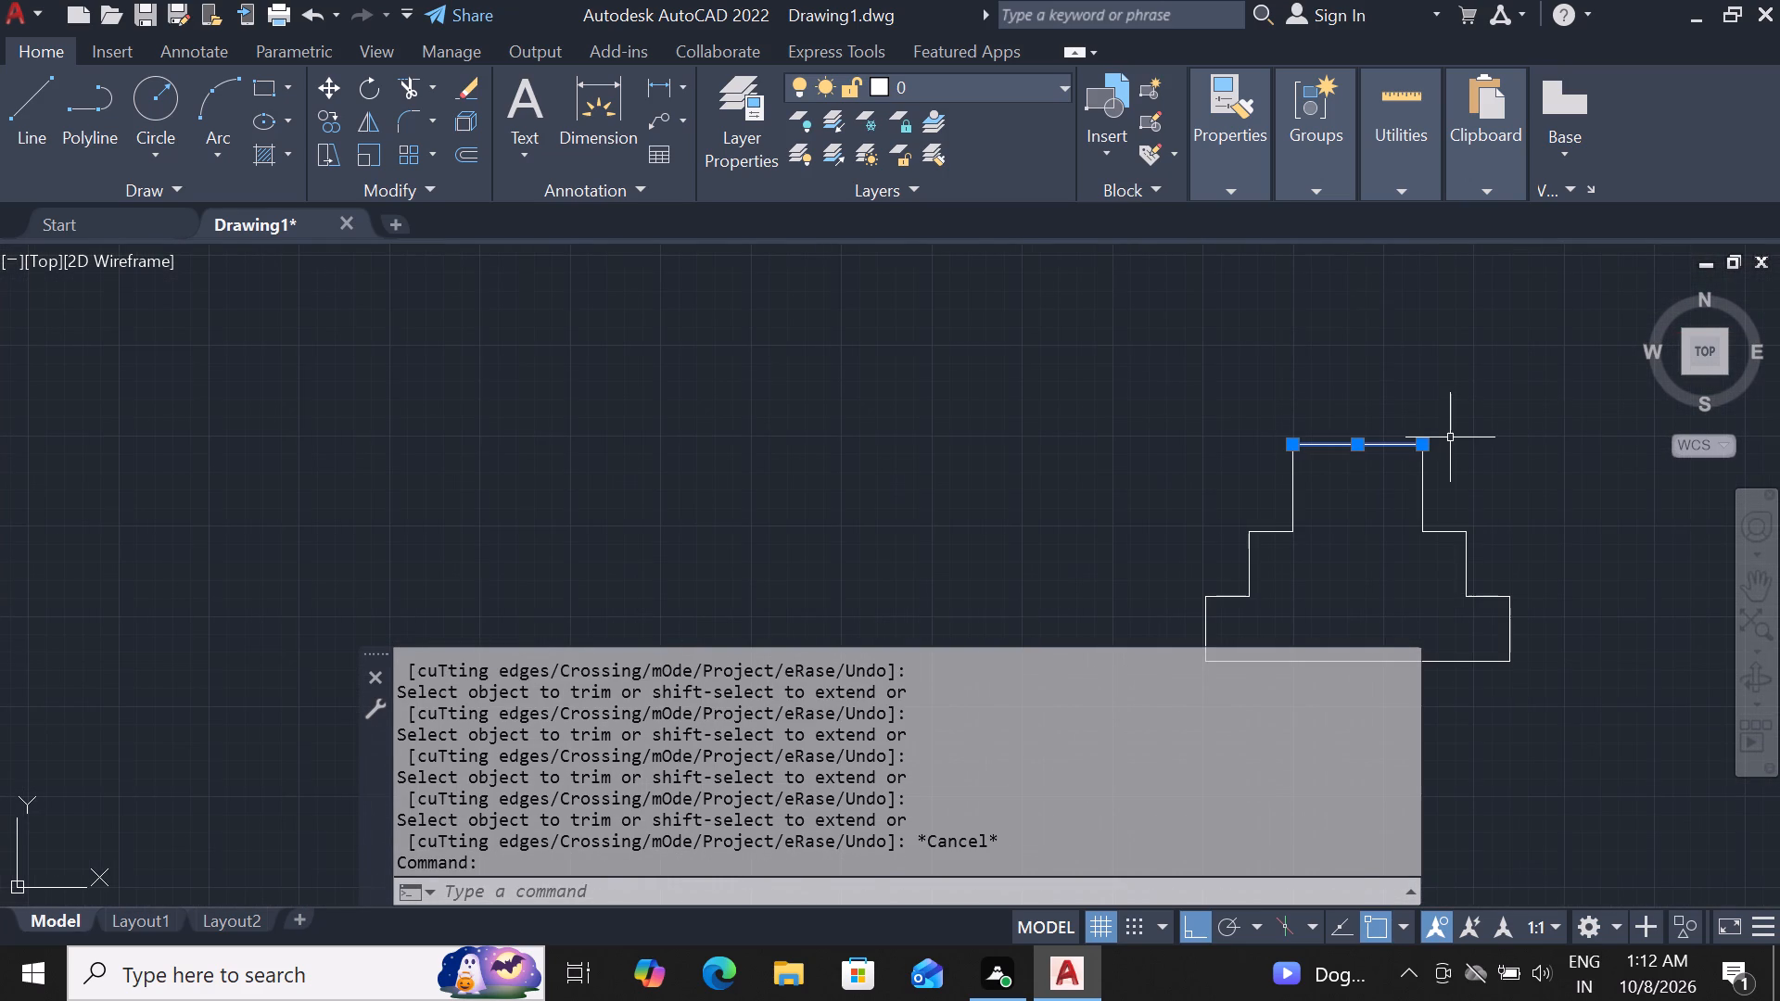
{"action": "key", "text": "Escape"}
{"action": "type", "text": "l"}
{"action": "key", "text": "space"}
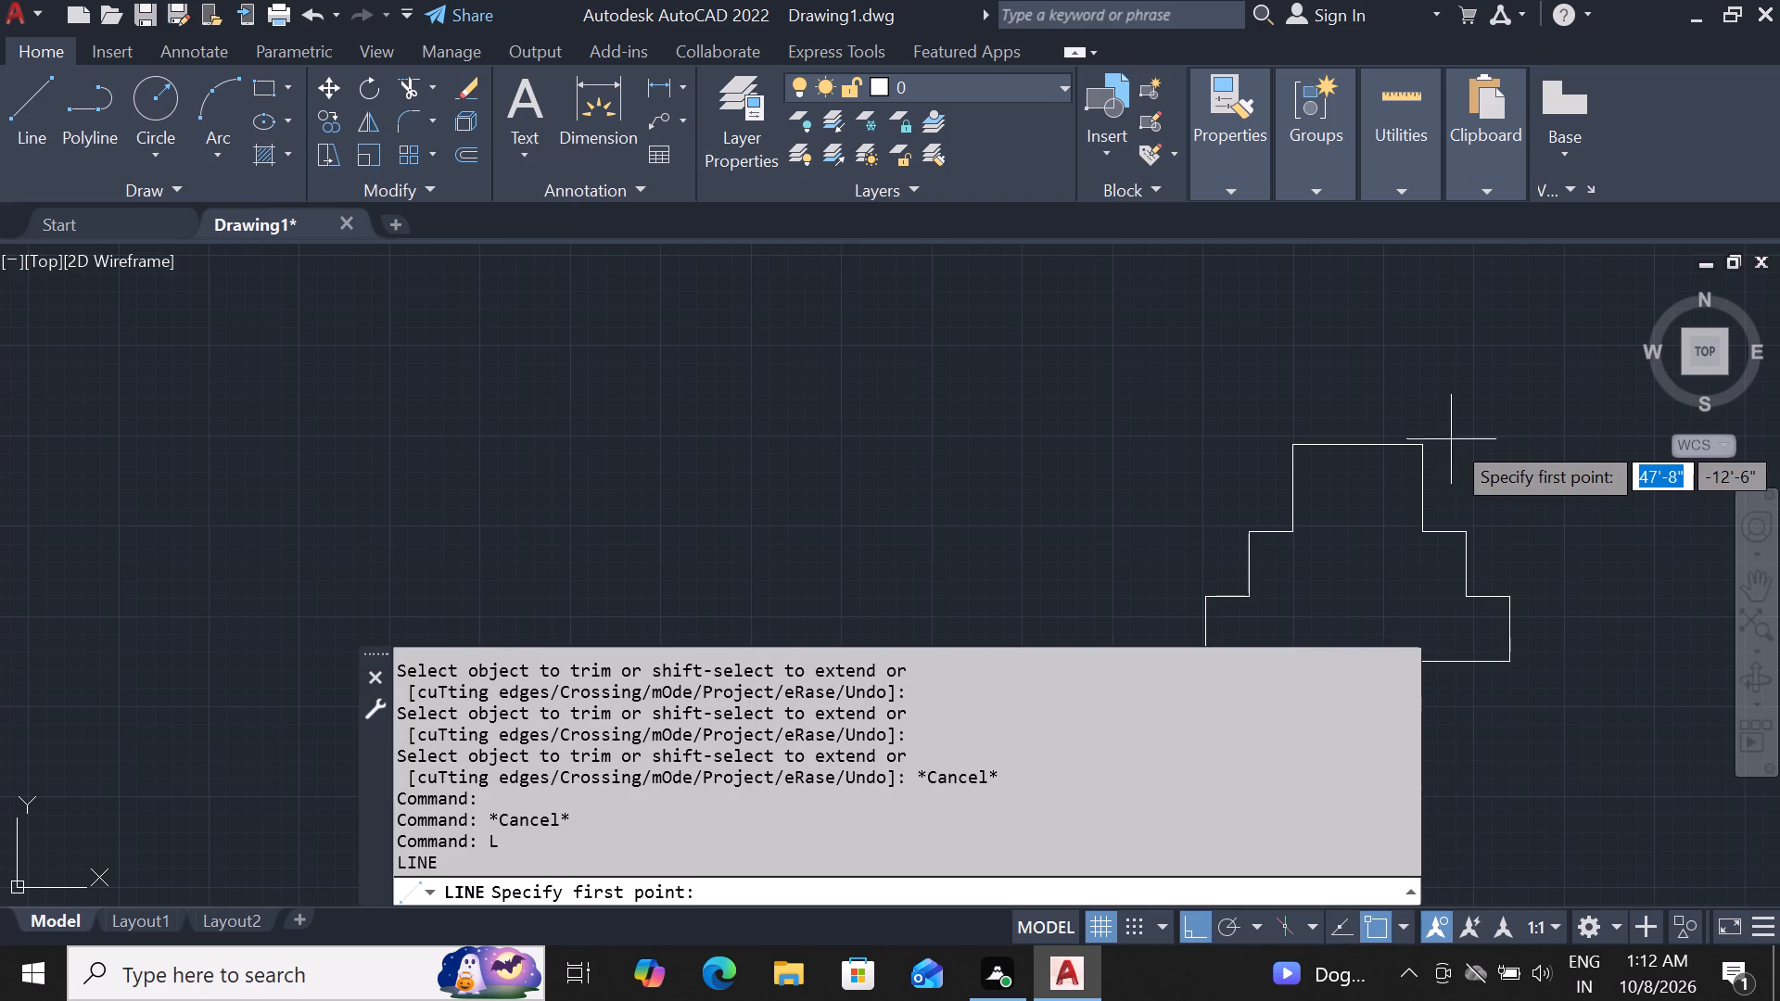
{"action": "left_click", "coordinate": [1362, 449]}
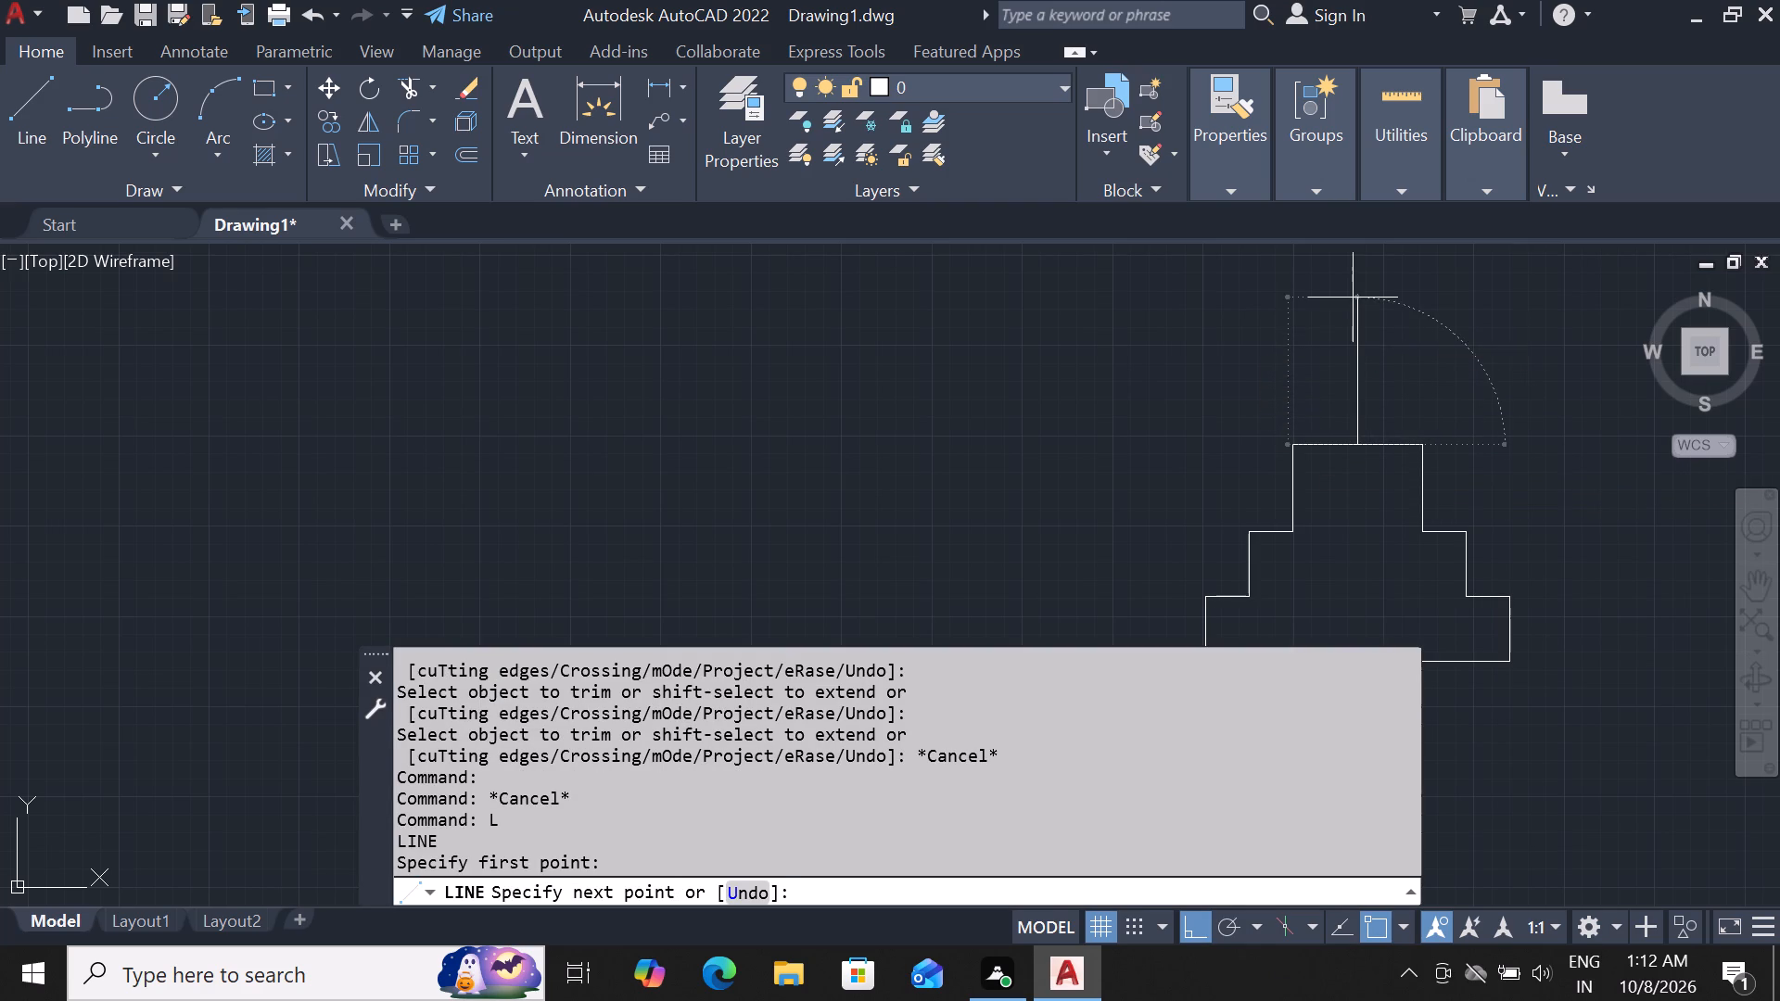
{"action": "left_click", "coordinate": [1353, 298]}
{"action": "key", "text": "Escape"}
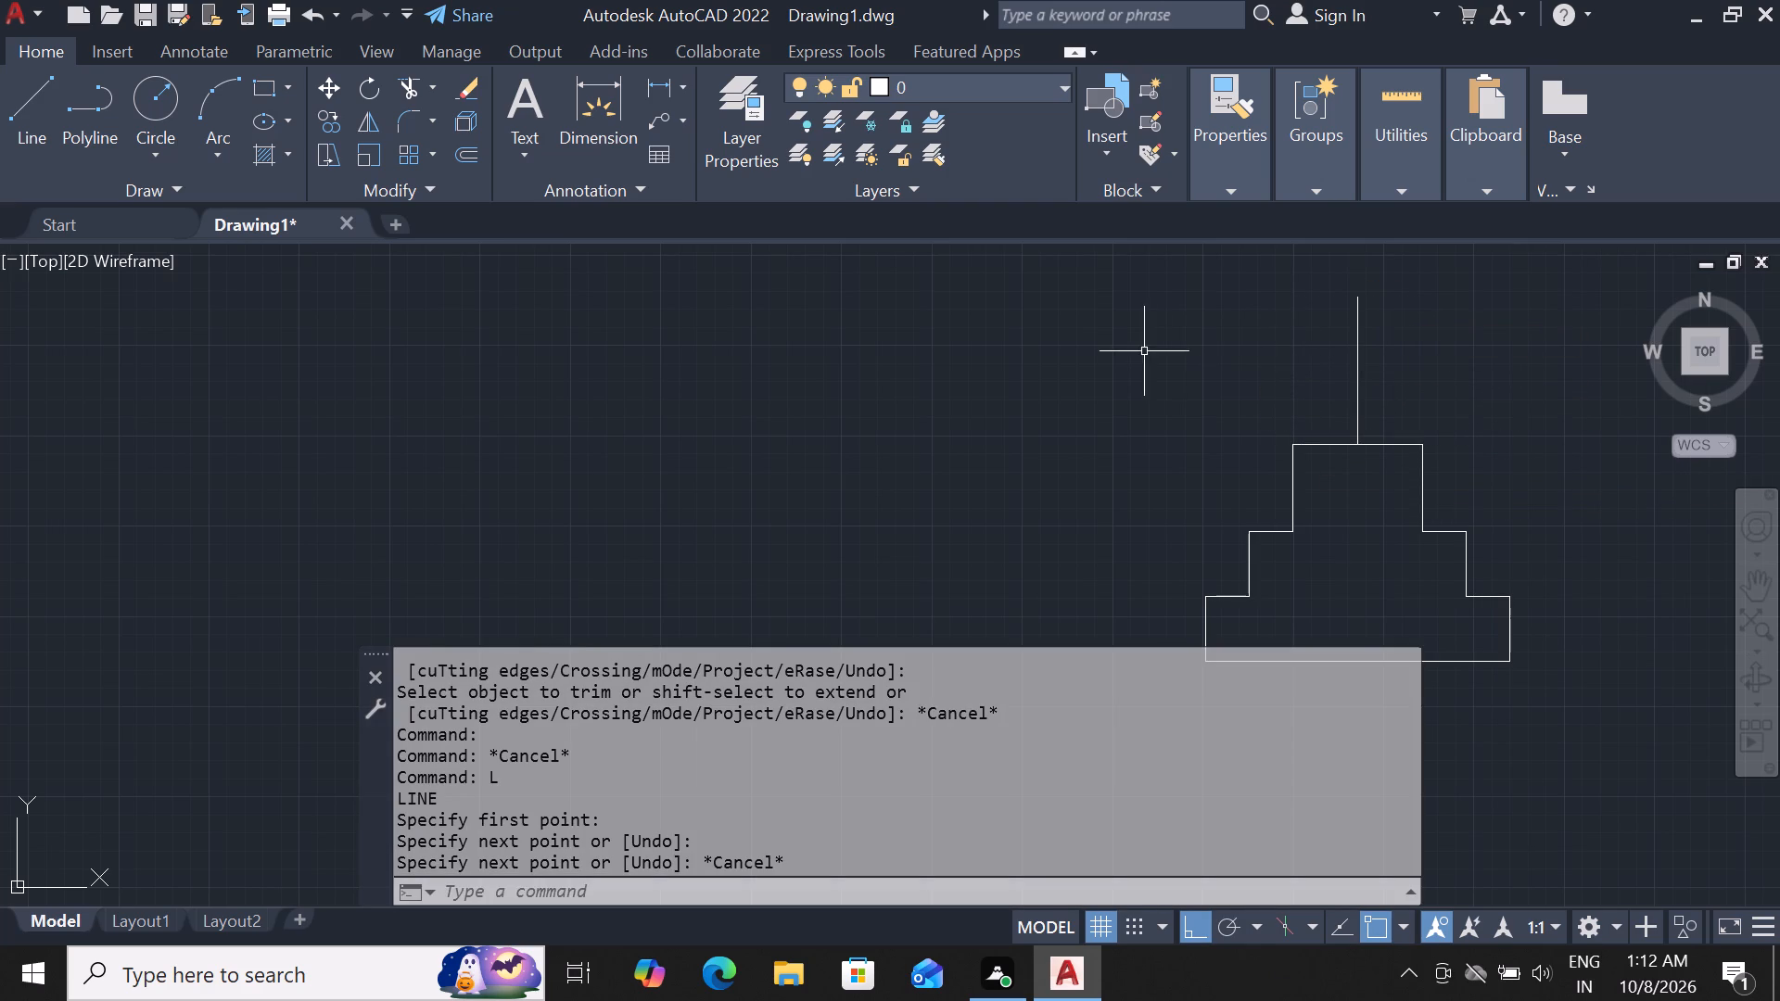
Move the stepped figure with its vertical line horizontally about 44'-4" by its top midpoint, to beneath the main frame's left wall.
{"action": "scroll", "coordinate": [1103, 326], "scroll_direction": "down", "scroll_amount": 2}
{"action": "left_click_drag", "start_coordinate": [1099, 280], "coordinate": [1421, 322]}
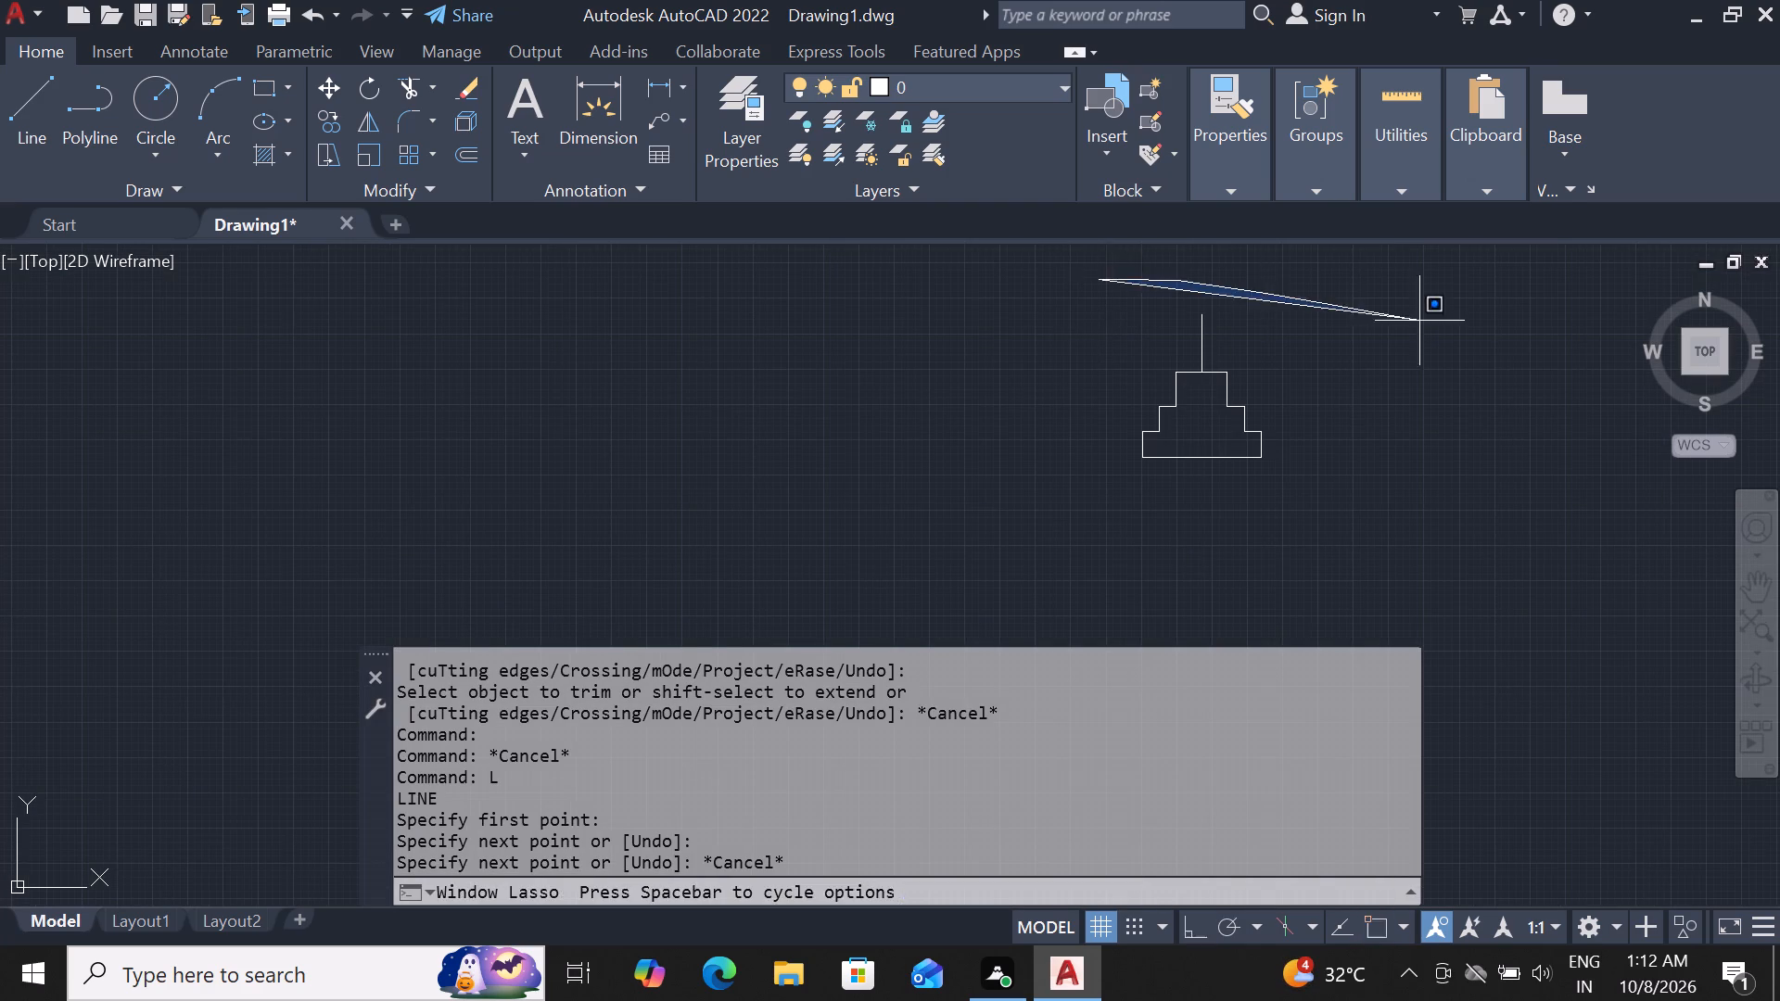
{"action": "left_click_drag", "start_coordinate": [1421, 322], "coordinate": [853, 496]}
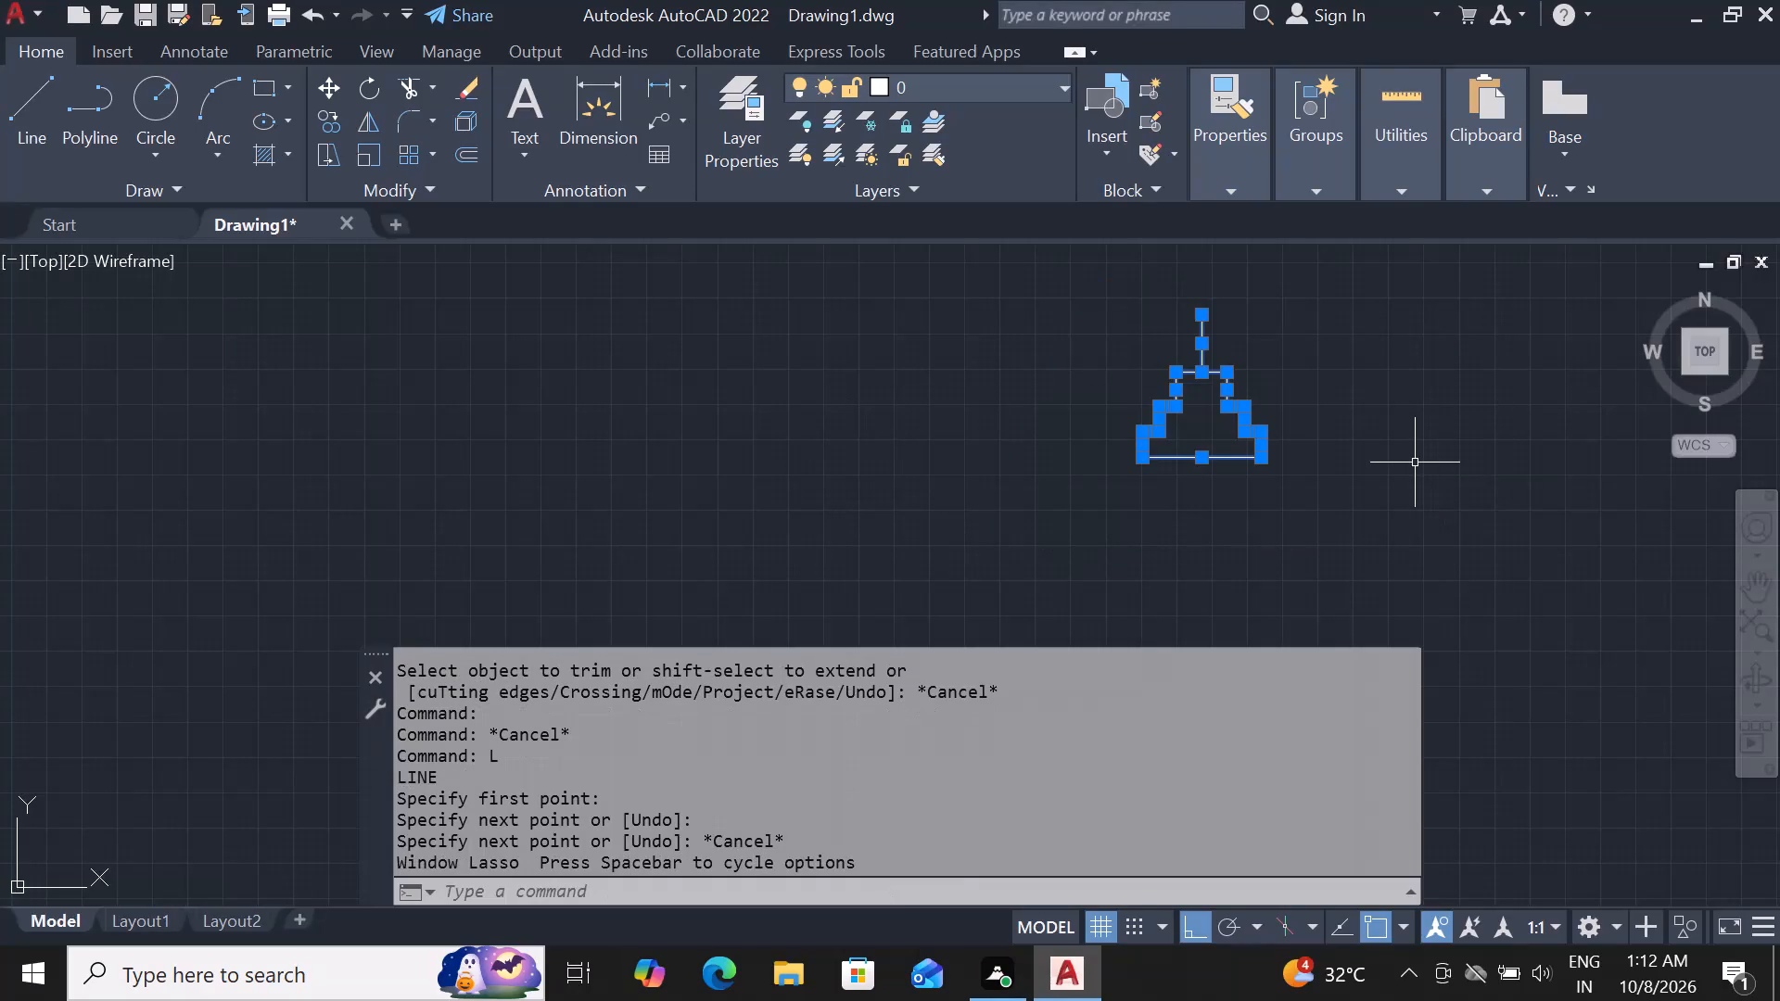
{"action": "type", "text": "m"}
{"action": "key", "text": "space"}
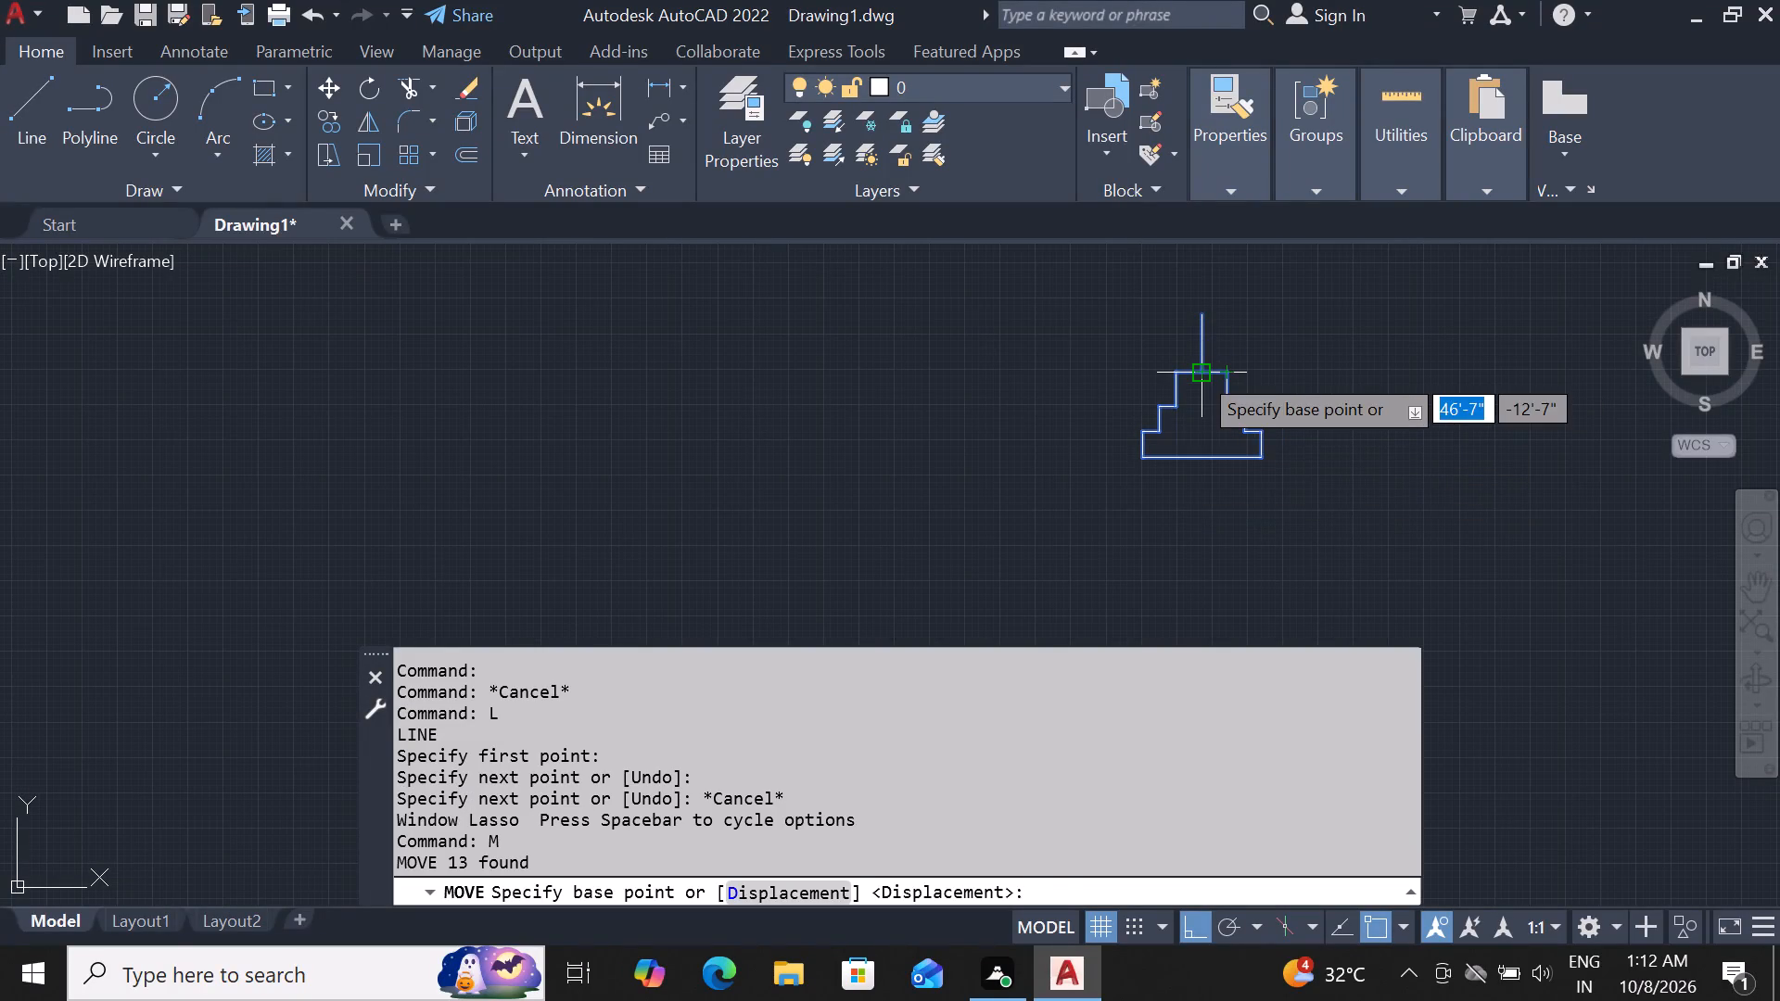
{"action": "left_click", "coordinate": [1198, 372]}
{"action": "scroll", "coordinate": [1326, 396], "scroll_direction": "down", "scroll_amount": 4}
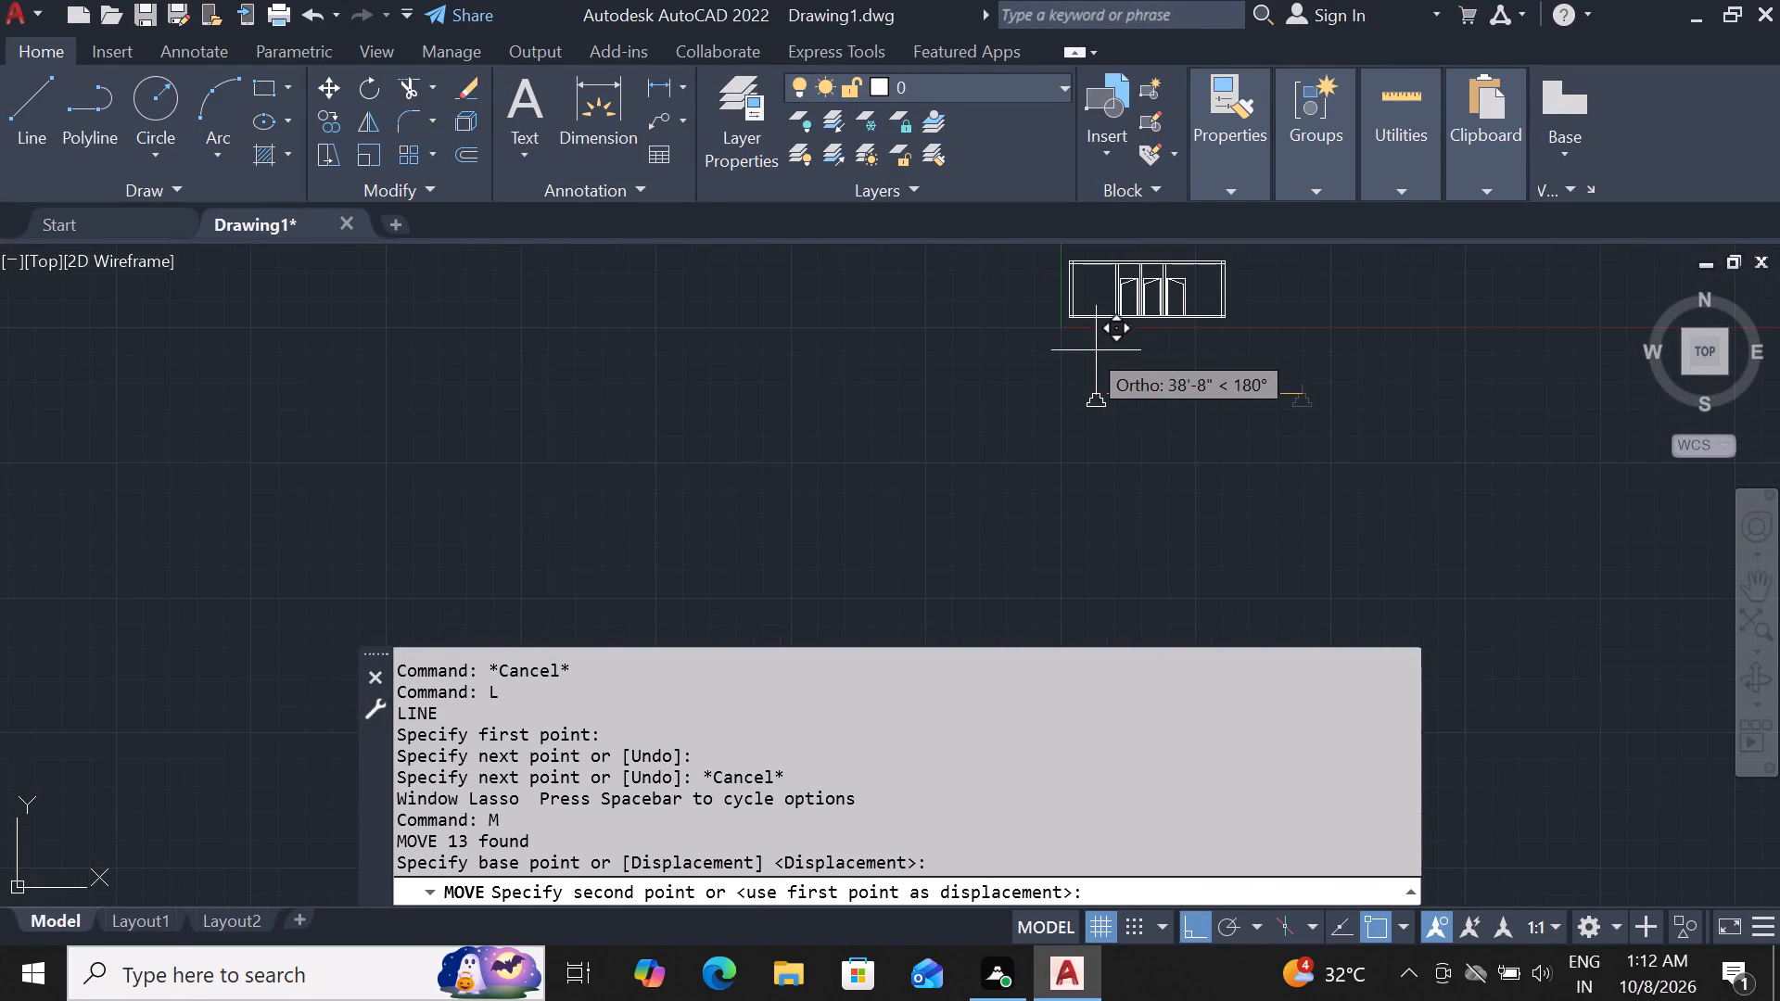
{"action": "scroll", "coordinate": [1099, 320], "scroll_direction": "up", "scroll_amount": 2}
{"action": "scroll", "coordinate": [1011, 320], "scroll_direction": "up", "scroll_amount": 2}
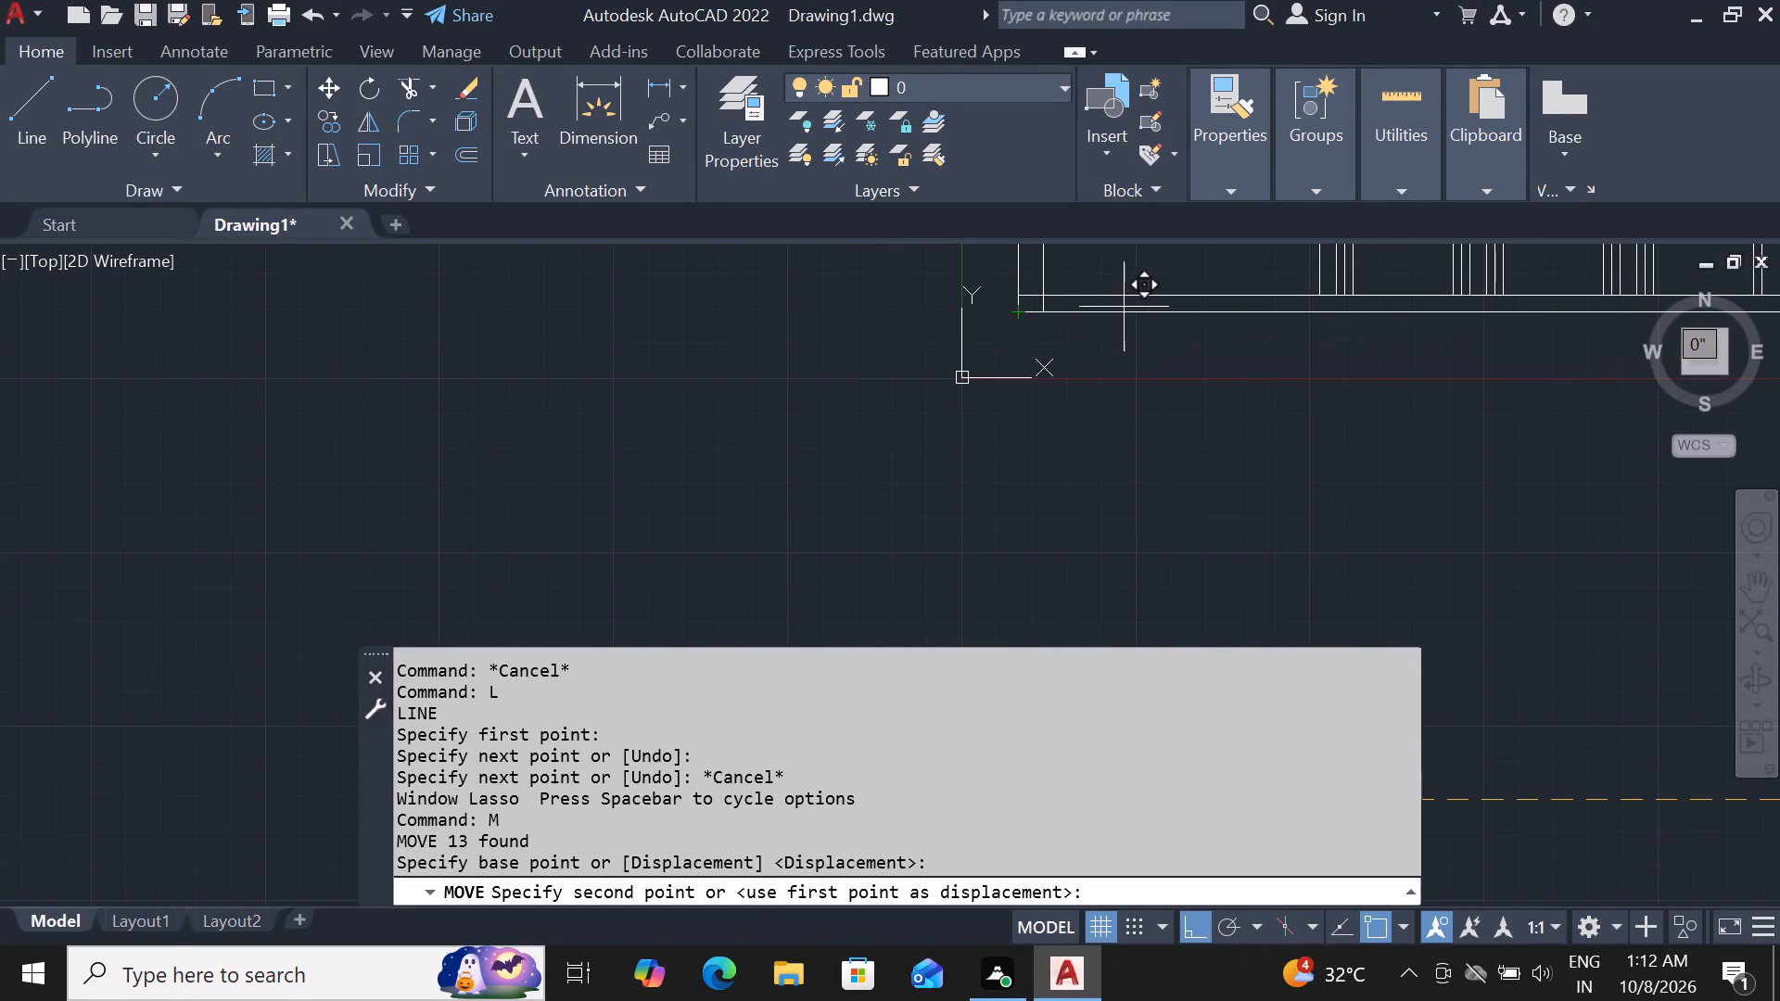
{"action": "scroll", "coordinate": [1040, 279], "scroll_direction": "up", "scroll_amount": 3}
{"action": "scroll", "coordinate": [1027, 395], "scroll_direction": "up", "scroll_amount": 1}
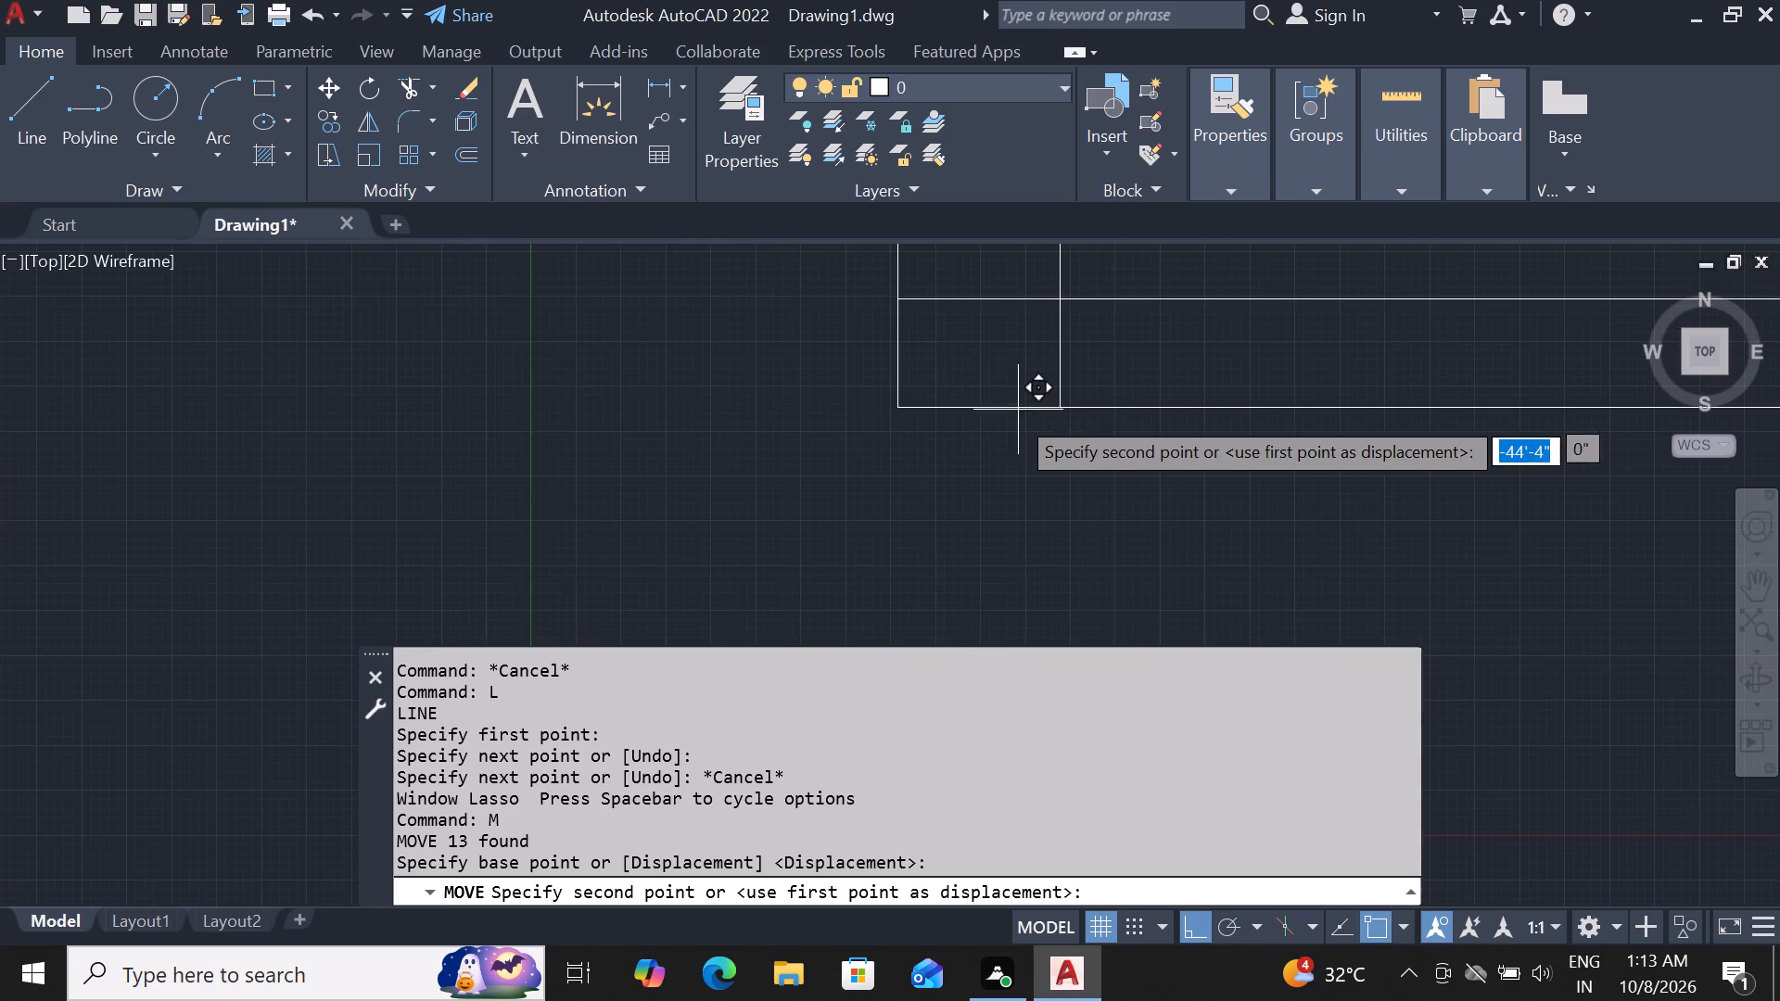
{"action": "left_click", "coordinate": [1021, 542]}
{"action": "key", "text": "Escape"}
Draw a short line across the base of the main frame's left wall, from its outer corner to its inner face.
{"action": "scroll", "coordinate": [1012, 415], "scroll_direction": "up", "scroll_amount": 1}
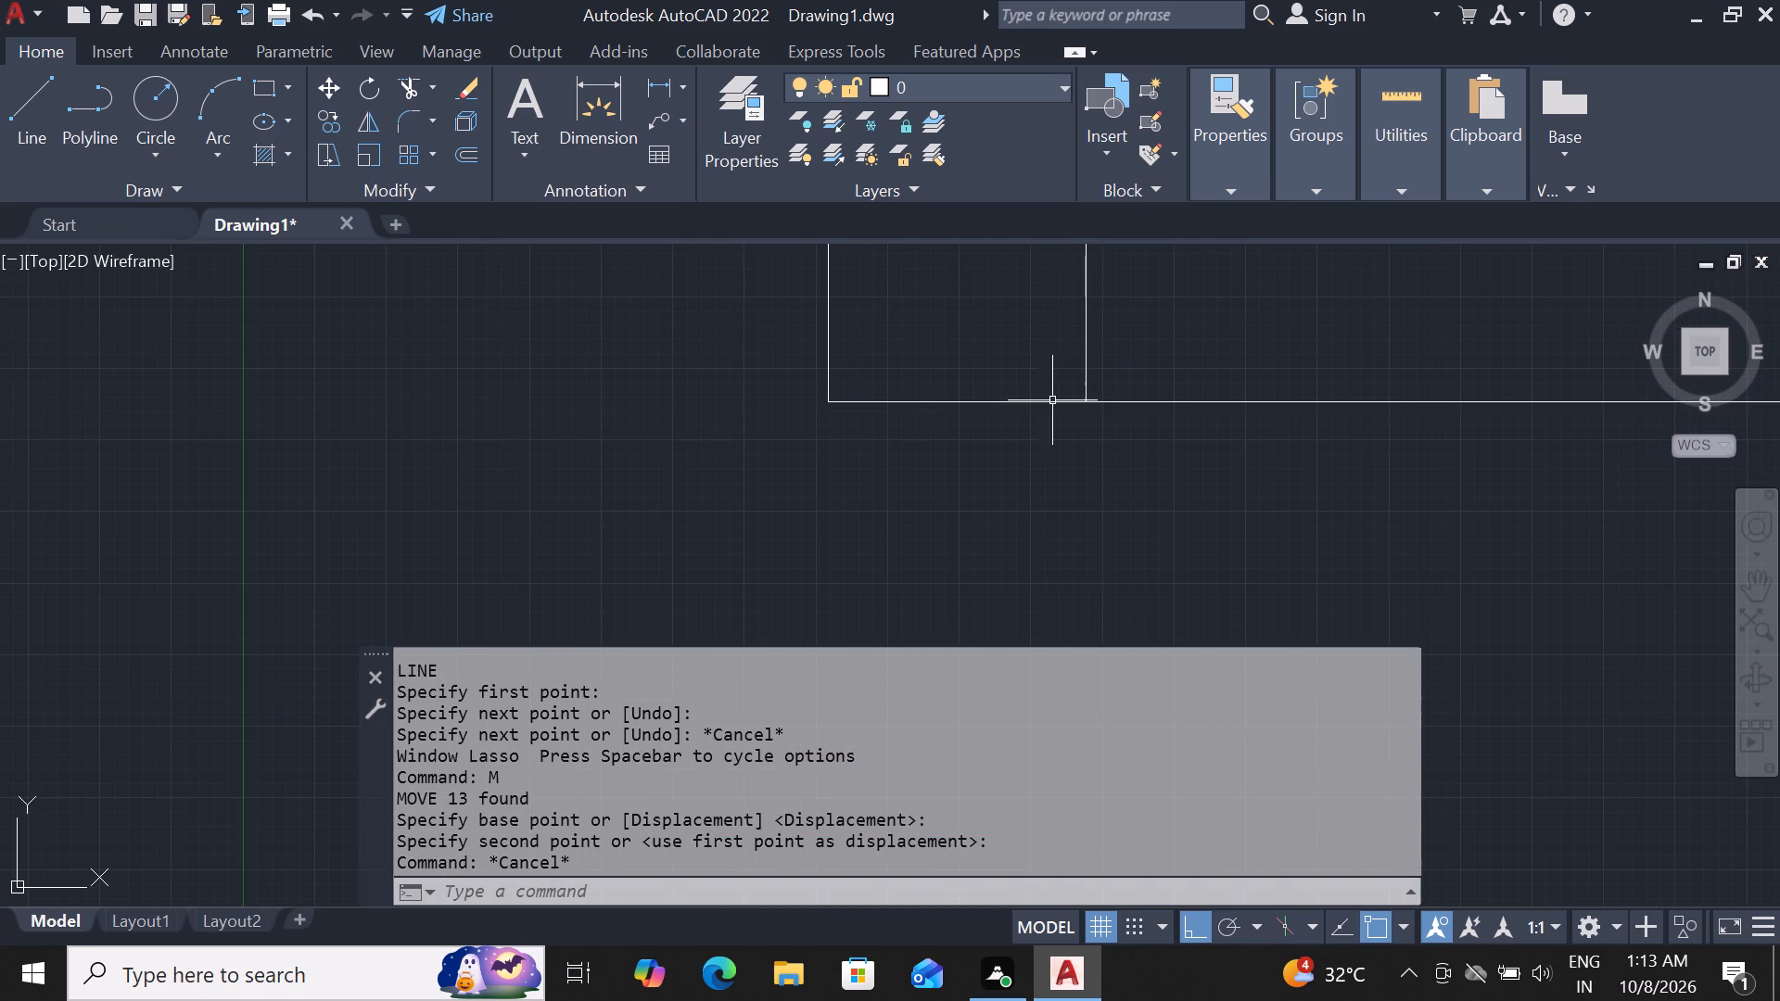
{"action": "scroll", "coordinate": [1071, 393], "scroll_direction": "down", "scroll_amount": 2}
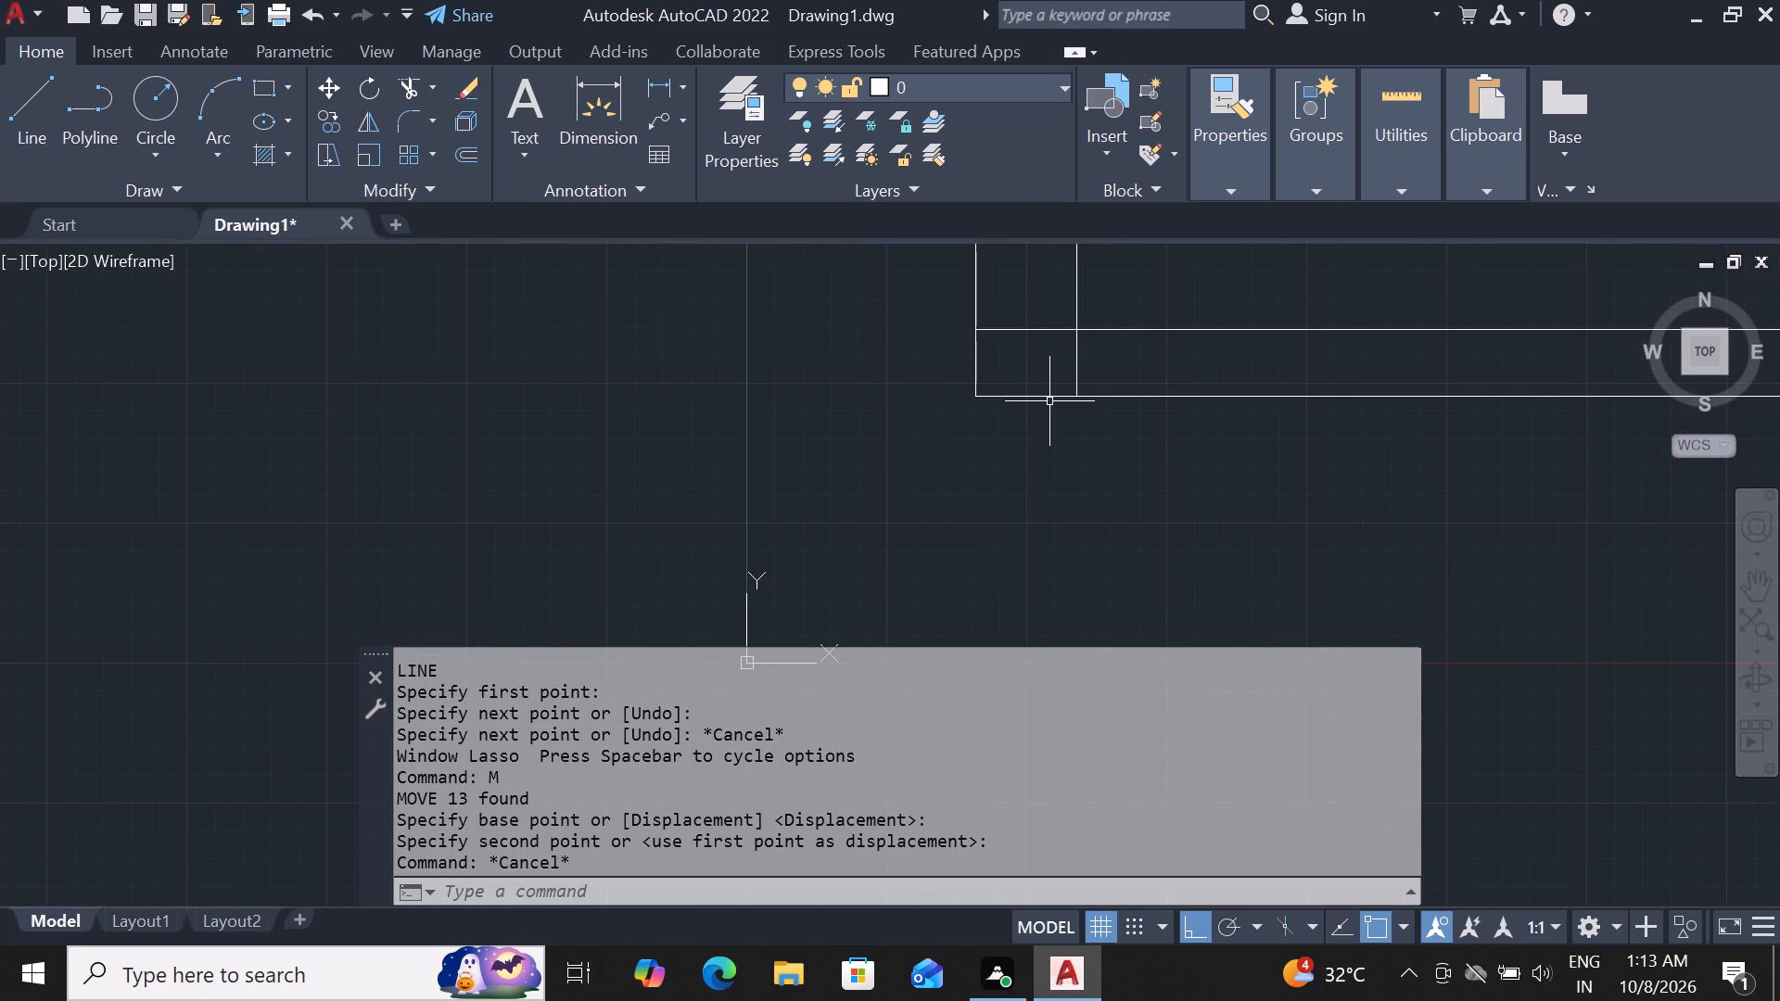
{"action": "scroll", "coordinate": [1049, 400], "scroll_direction": "down", "scroll_amount": 4}
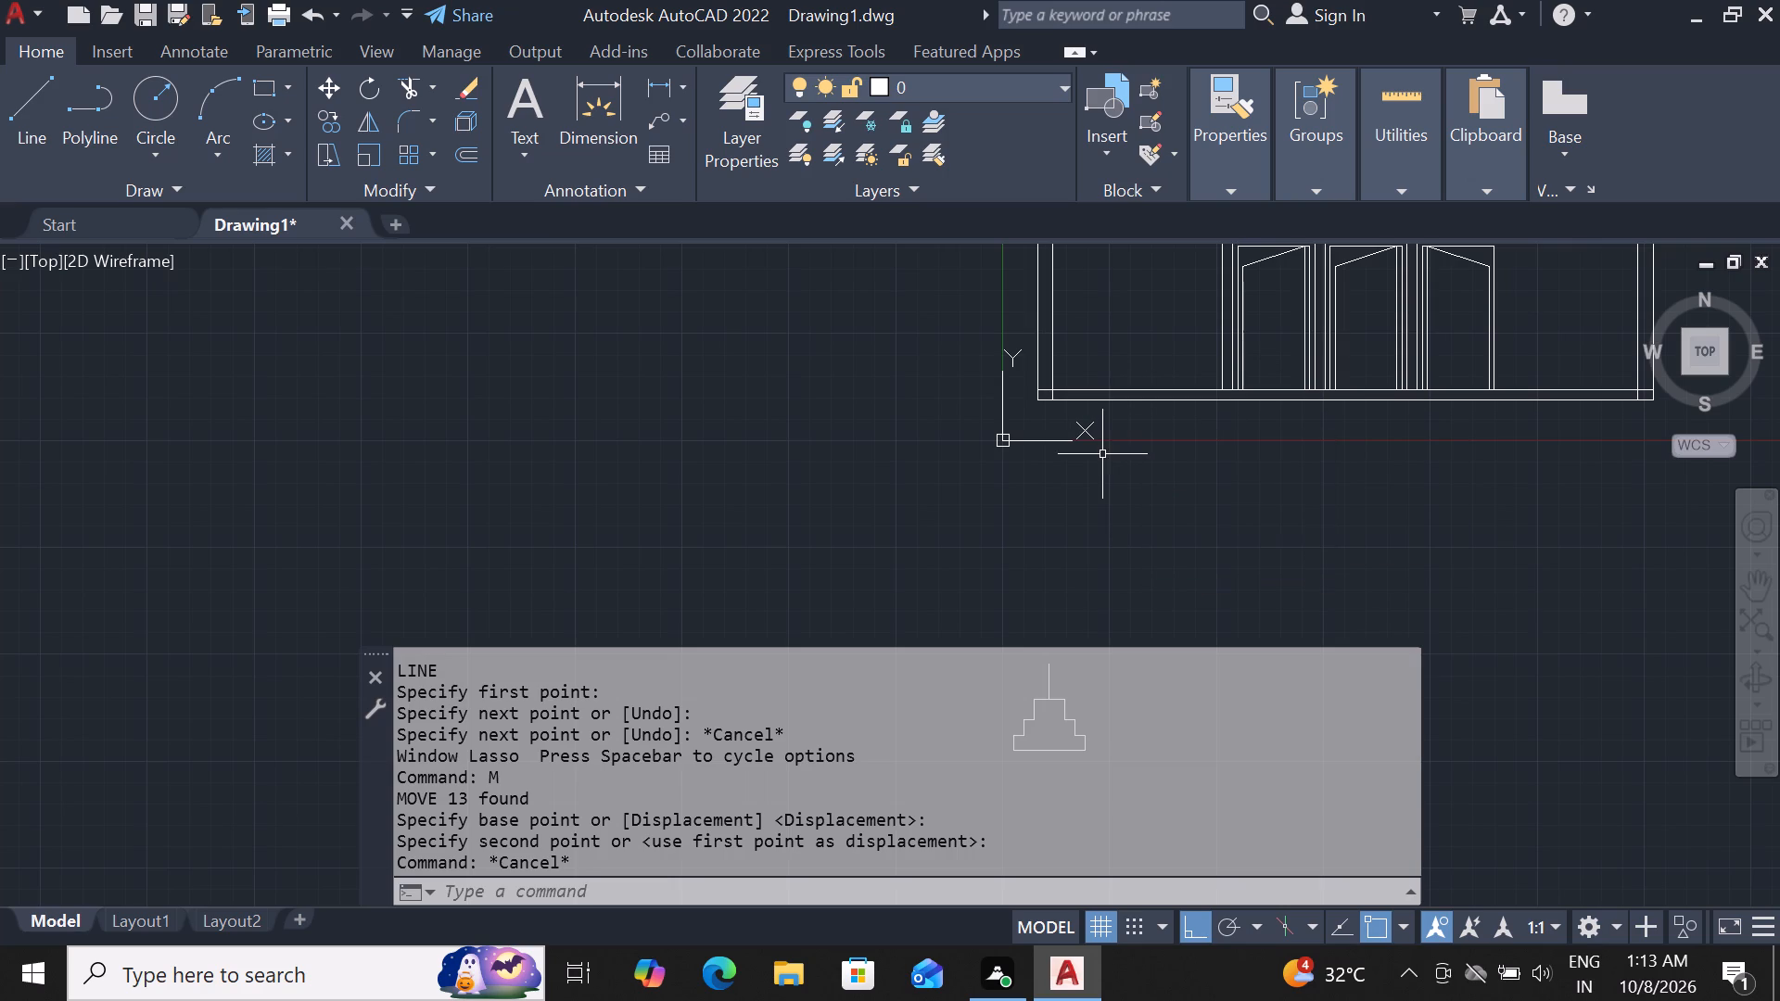
{"action": "scroll", "coordinate": [1060, 368], "scroll_direction": "up", "scroll_amount": 1}
{"action": "scroll", "coordinate": [1047, 492], "scroll_direction": "up", "scroll_amount": 3}
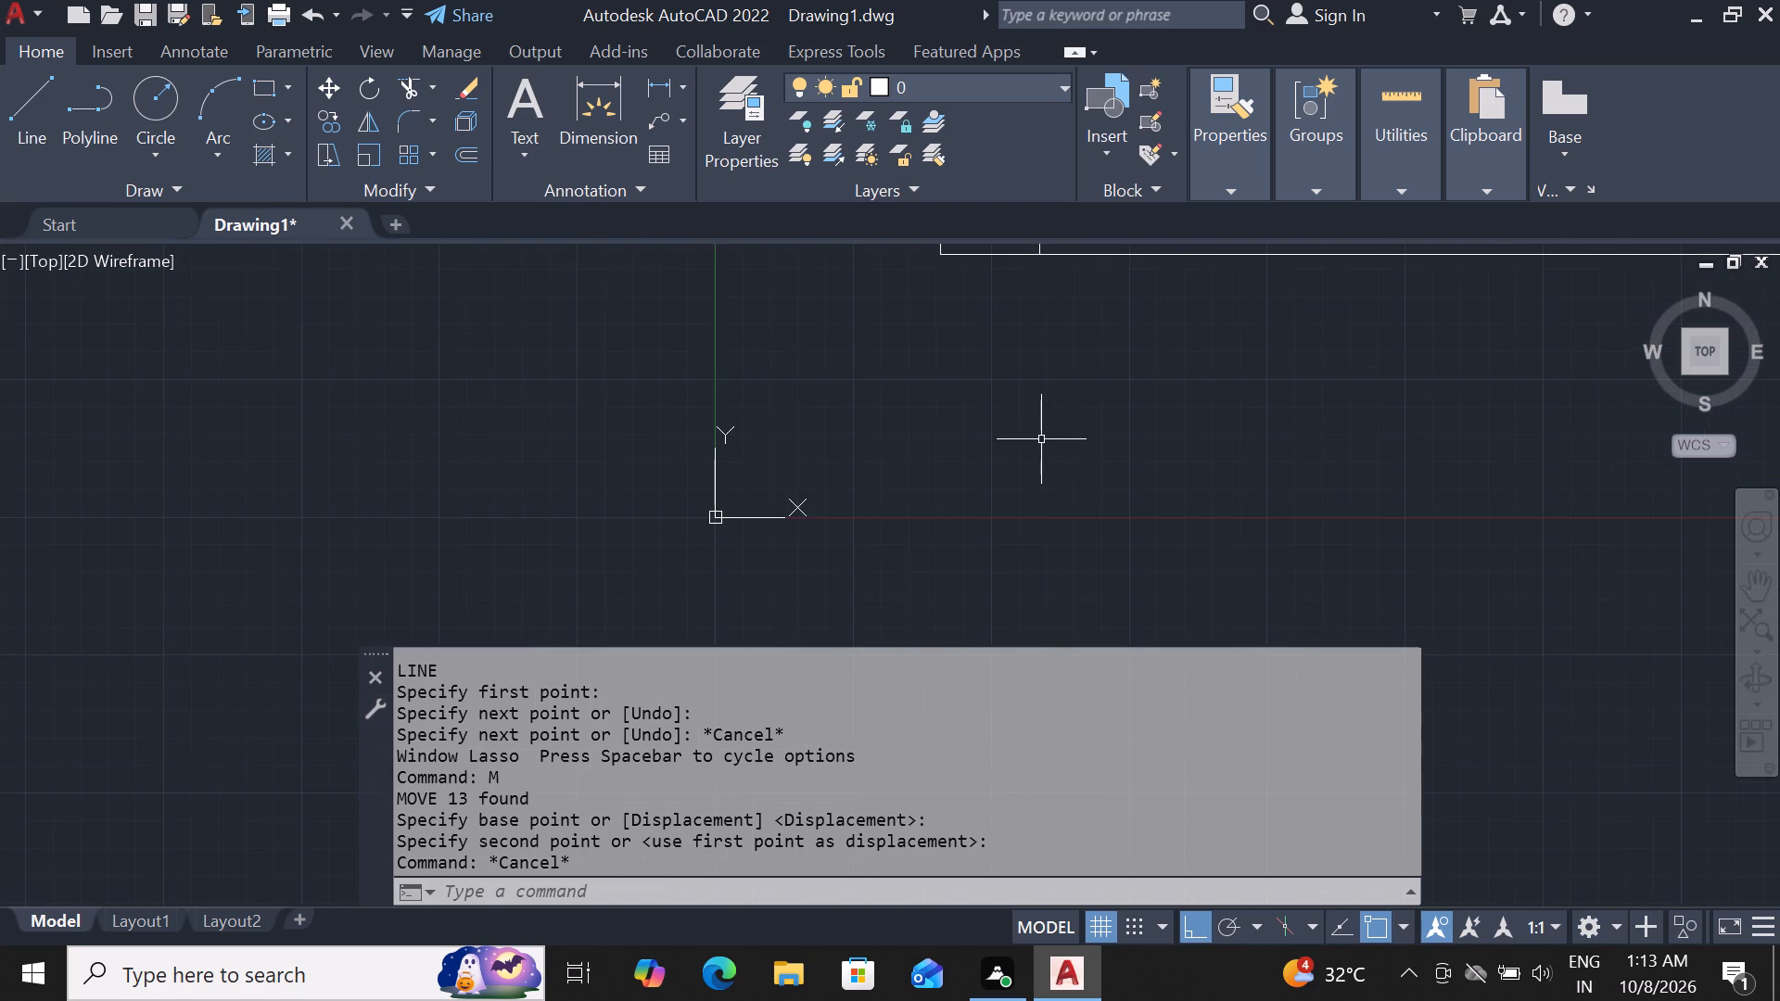
{"action": "type", "text": "l"}
{"action": "key", "text": "space"}
{"action": "scroll", "coordinate": [1032, 432], "scroll_direction": "down", "scroll_amount": 2}
{"action": "scroll", "coordinate": [998, 354], "scroll_direction": "up", "scroll_amount": 2}
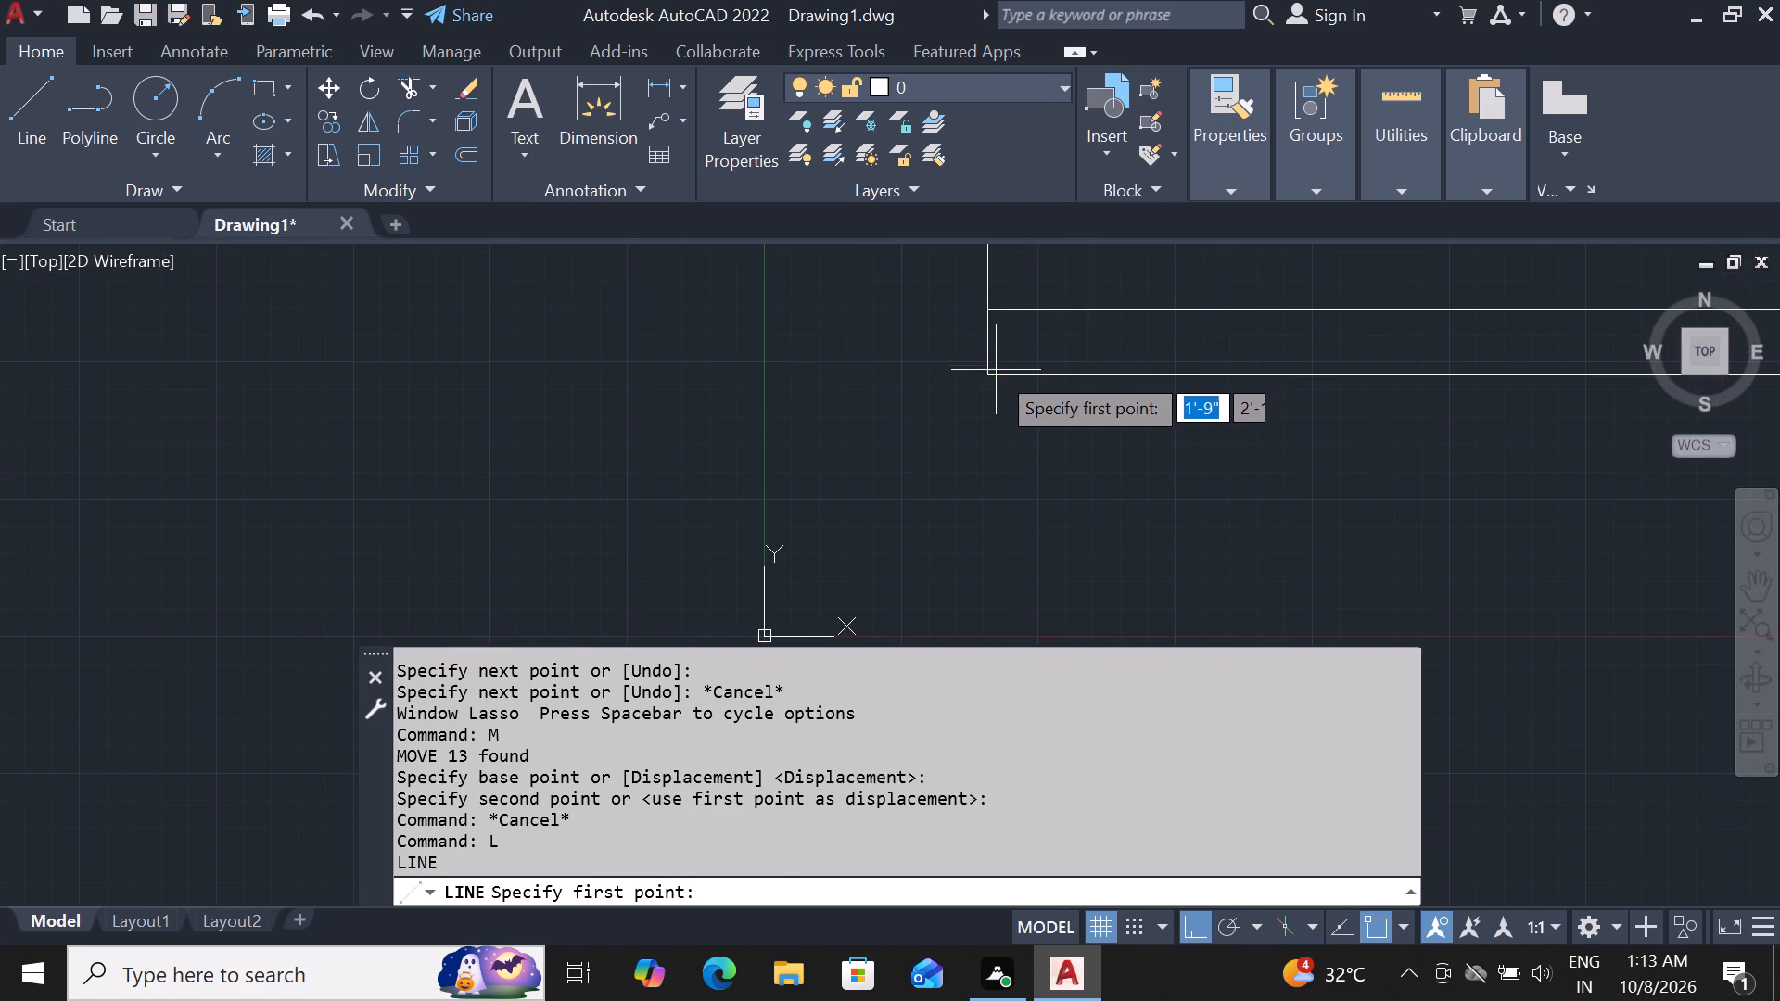
{"action": "left_click", "coordinate": [994, 374]}
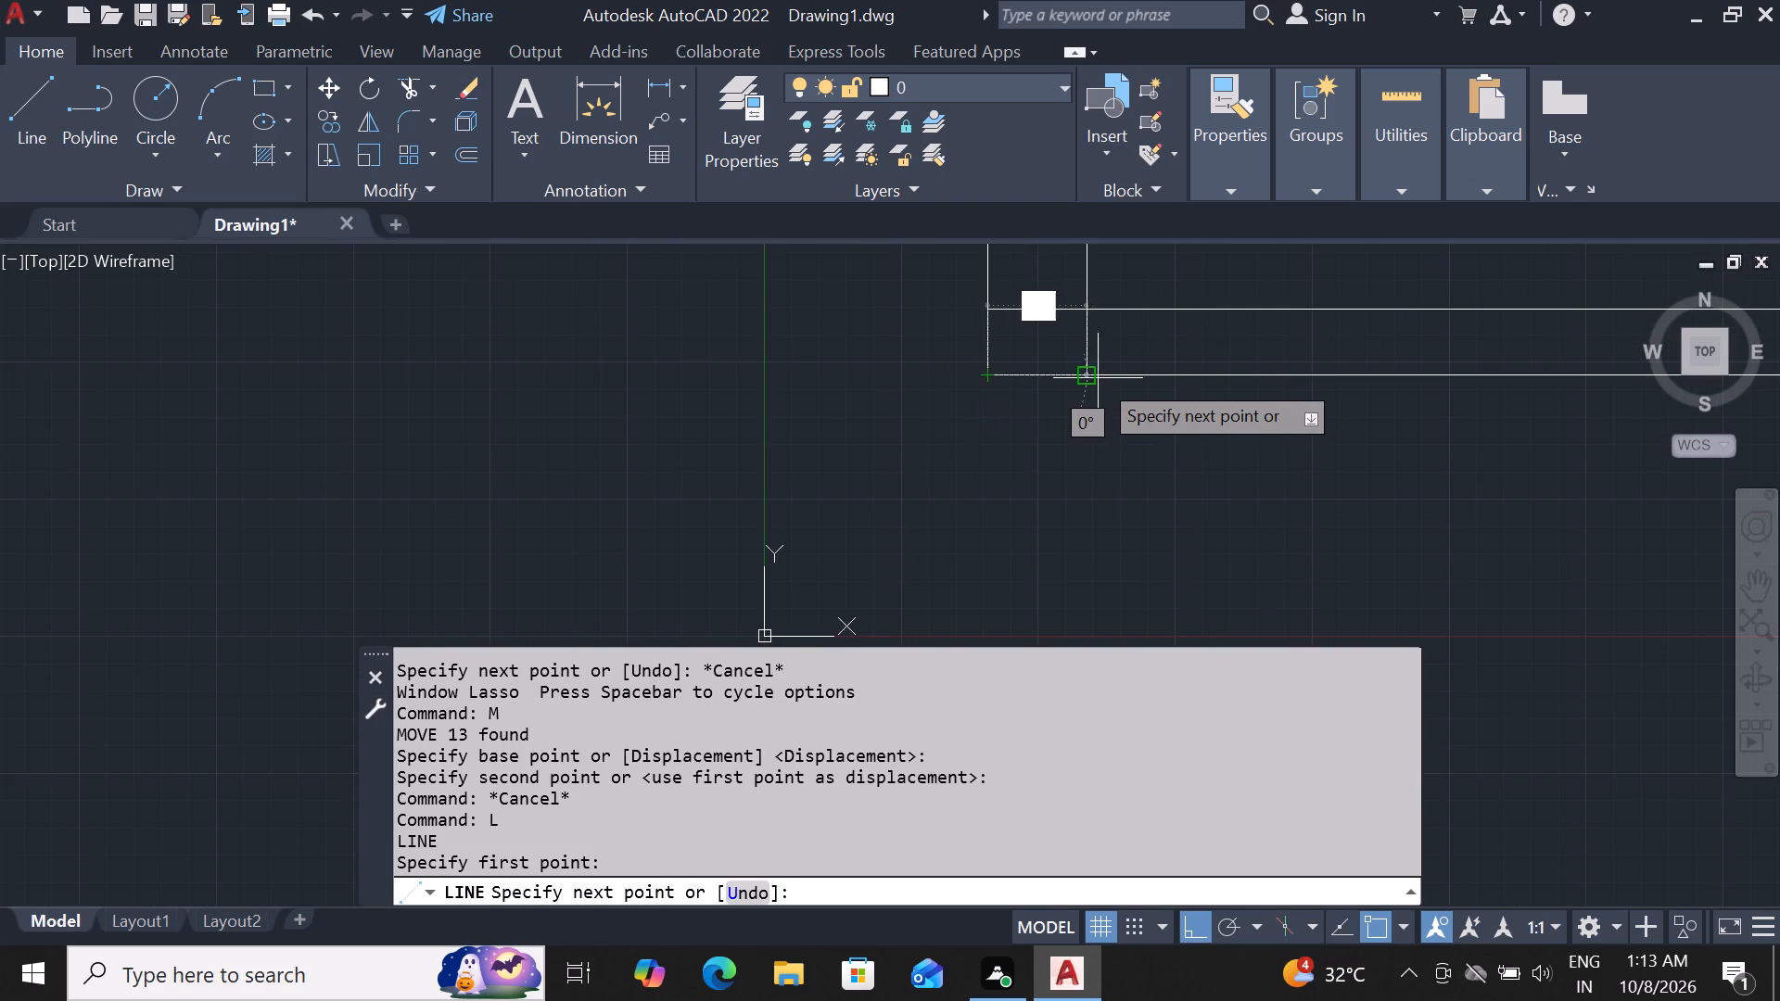
{"action": "left_click", "coordinate": [1091, 377]}
{"action": "key", "text": "Escape"}
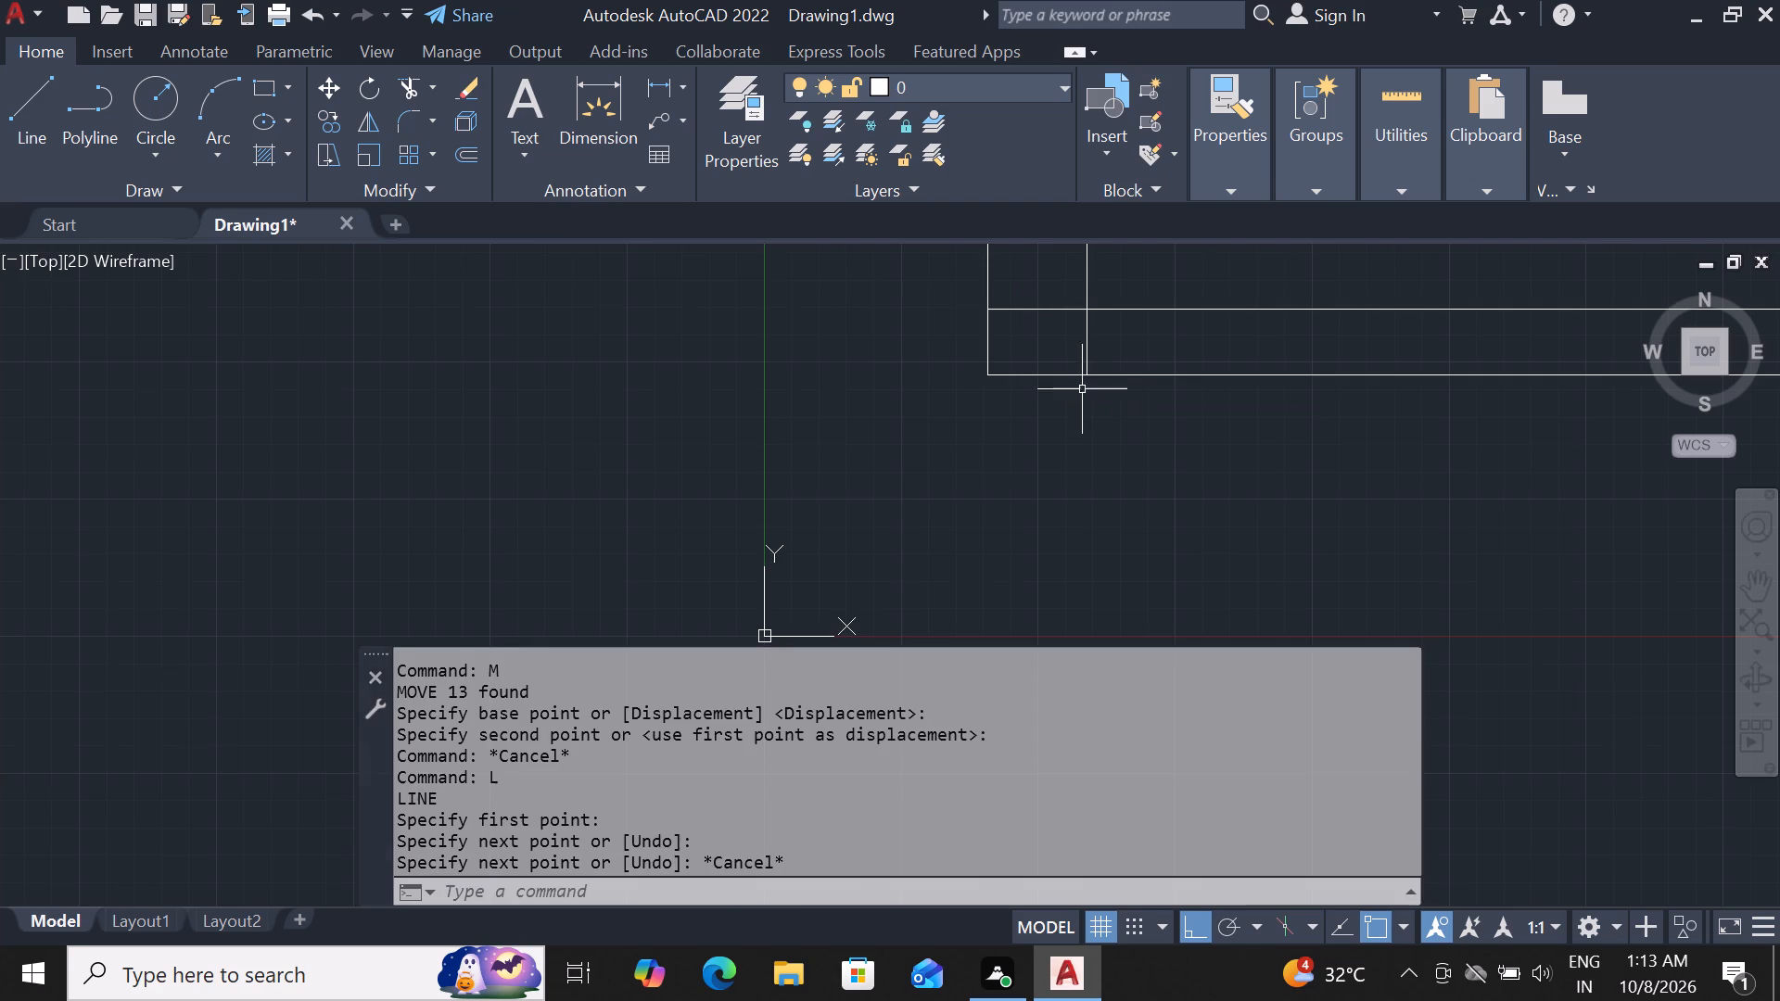
Move the stepped figure with its vertical line so its top midpoint meets the midpoint of the left wall's base line.
{"action": "scroll", "coordinate": [1061, 432], "scroll_direction": "down", "scroll_amount": 2}
{"action": "scroll", "coordinate": [1057, 423], "scroll_direction": "up", "scroll_amount": 3}
{"action": "scroll", "coordinate": [1051, 386], "scroll_direction": "down", "scroll_amount": 1}
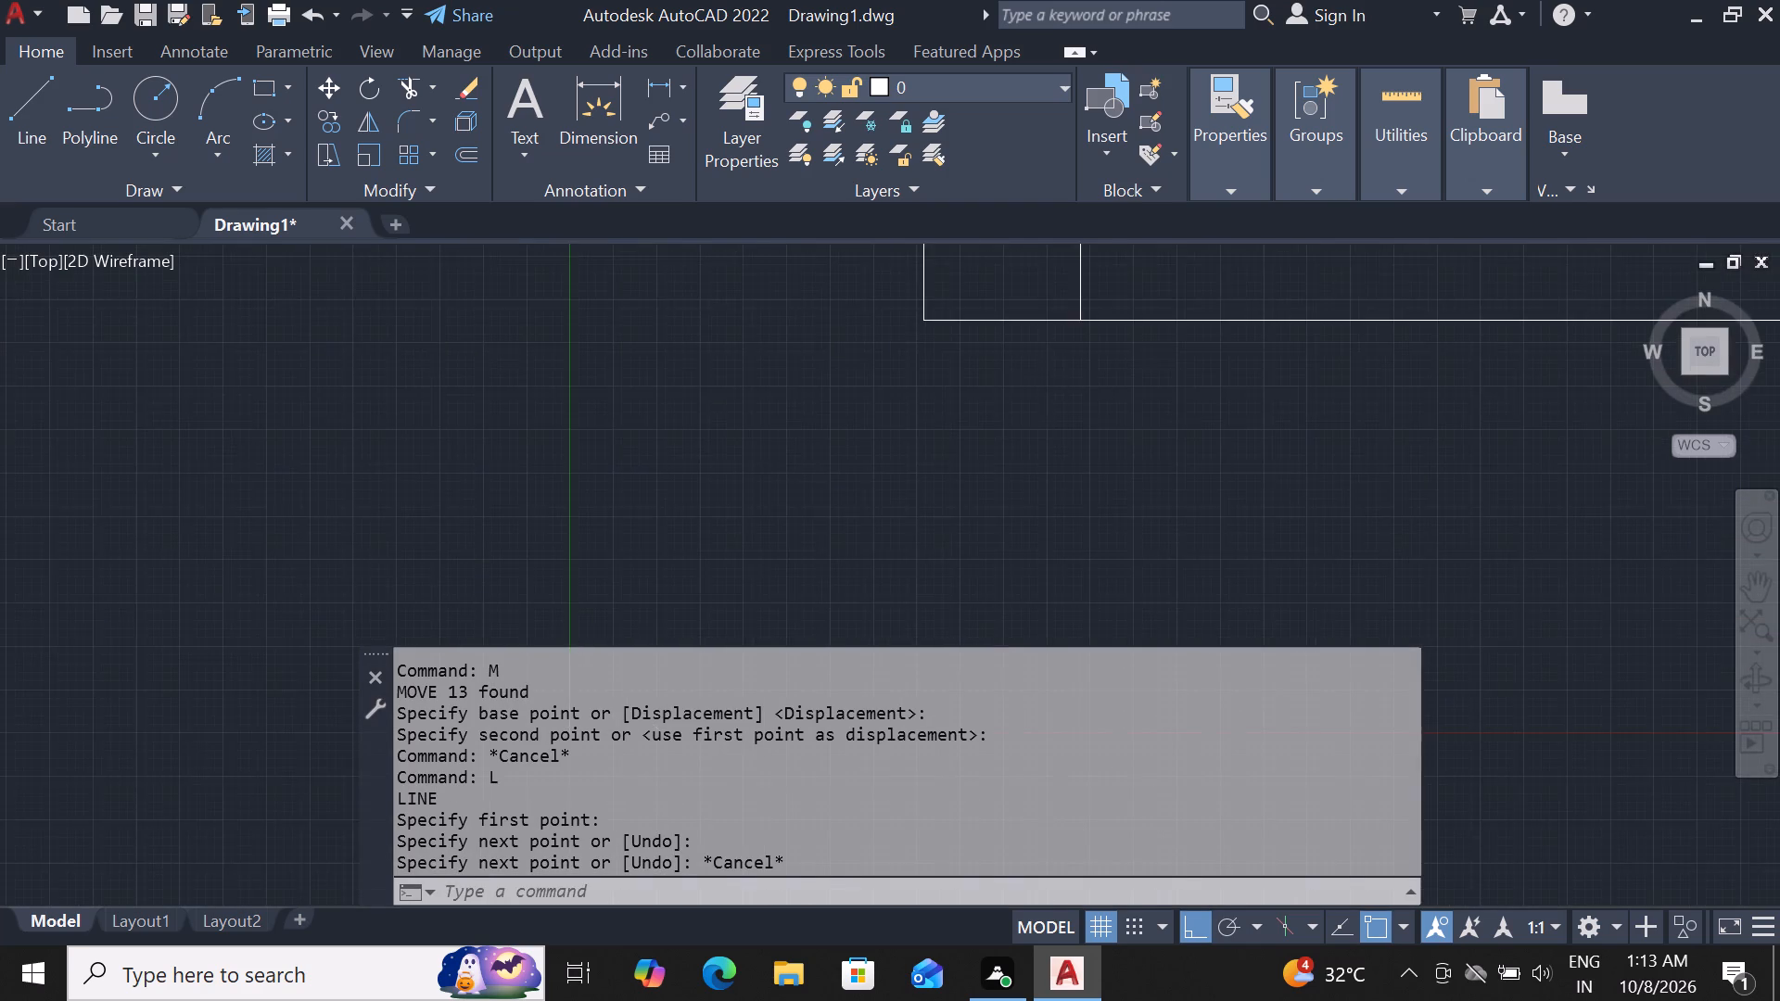
{"action": "scroll", "coordinate": [1051, 386], "scroll_direction": "down", "scroll_amount": 1}
{"action": "scroll", "coordinate": [1001, 330], "scroll_direction": "down", "scroll_amount": 2}
{"action": "scroll", "coordinate": [1048, 412], "scroll_direction": "down", "scroll_amount": 2}
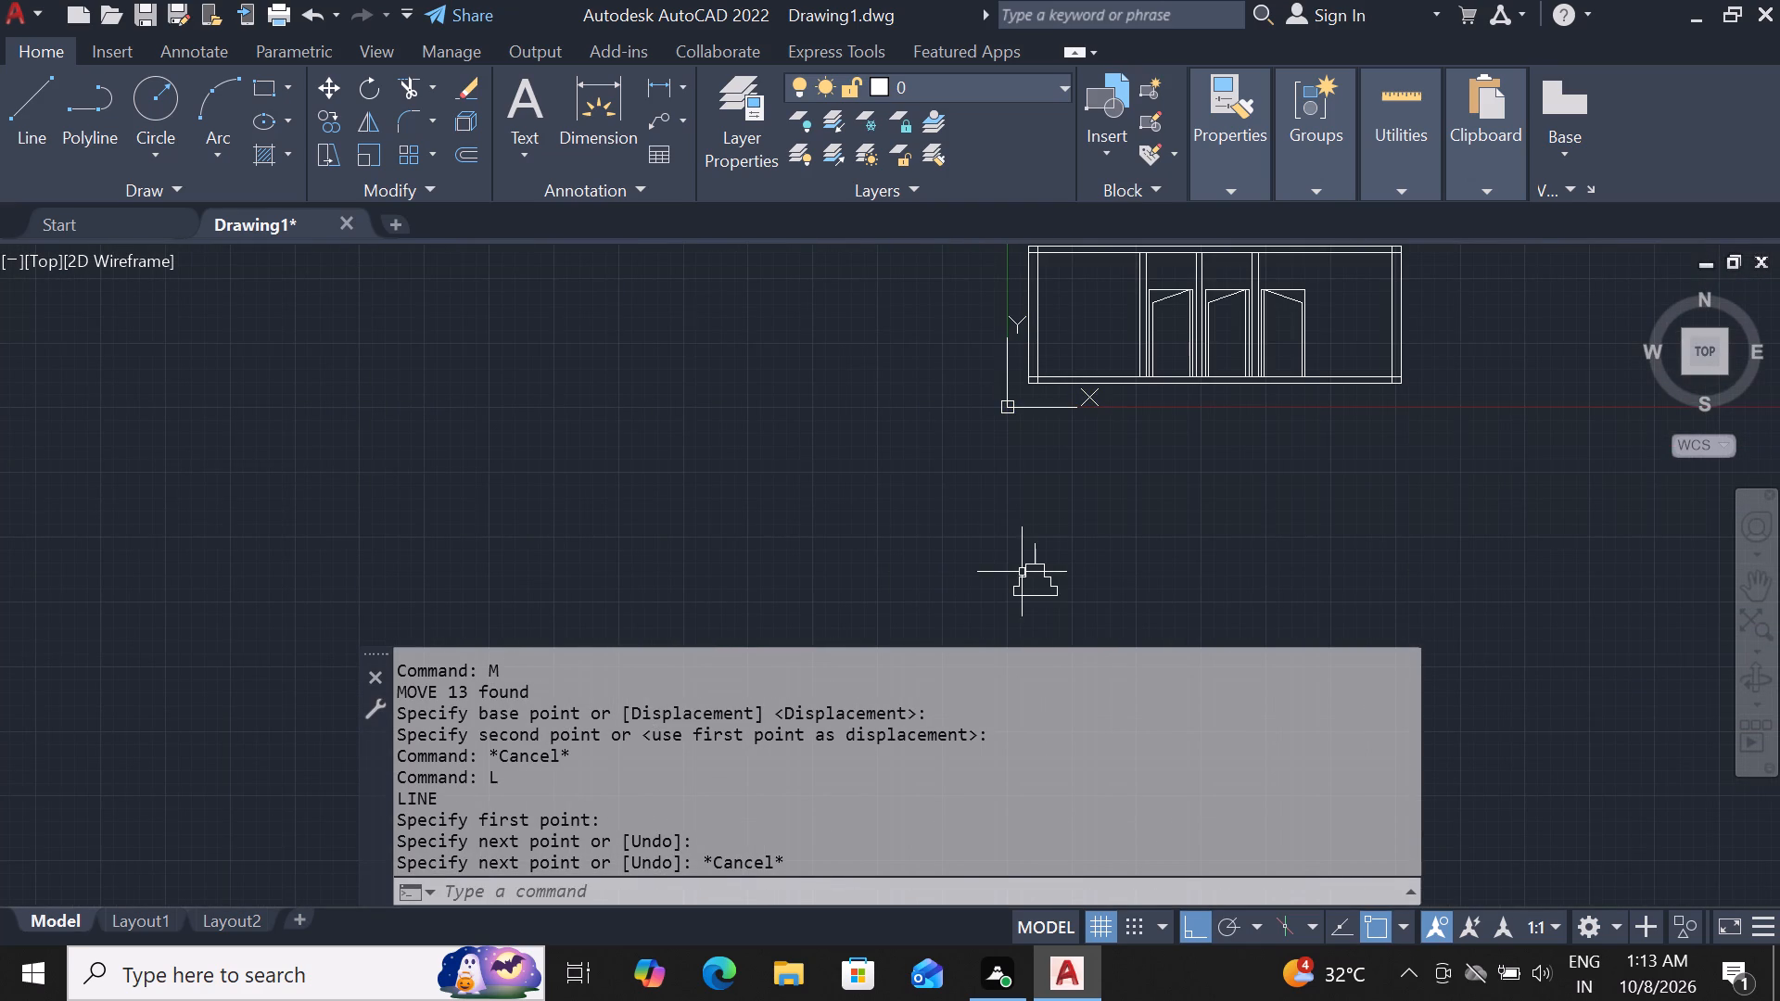
{"action": "left_click_drag", "start_coordinate": [931, 508], "coordinate": [958, 642]}
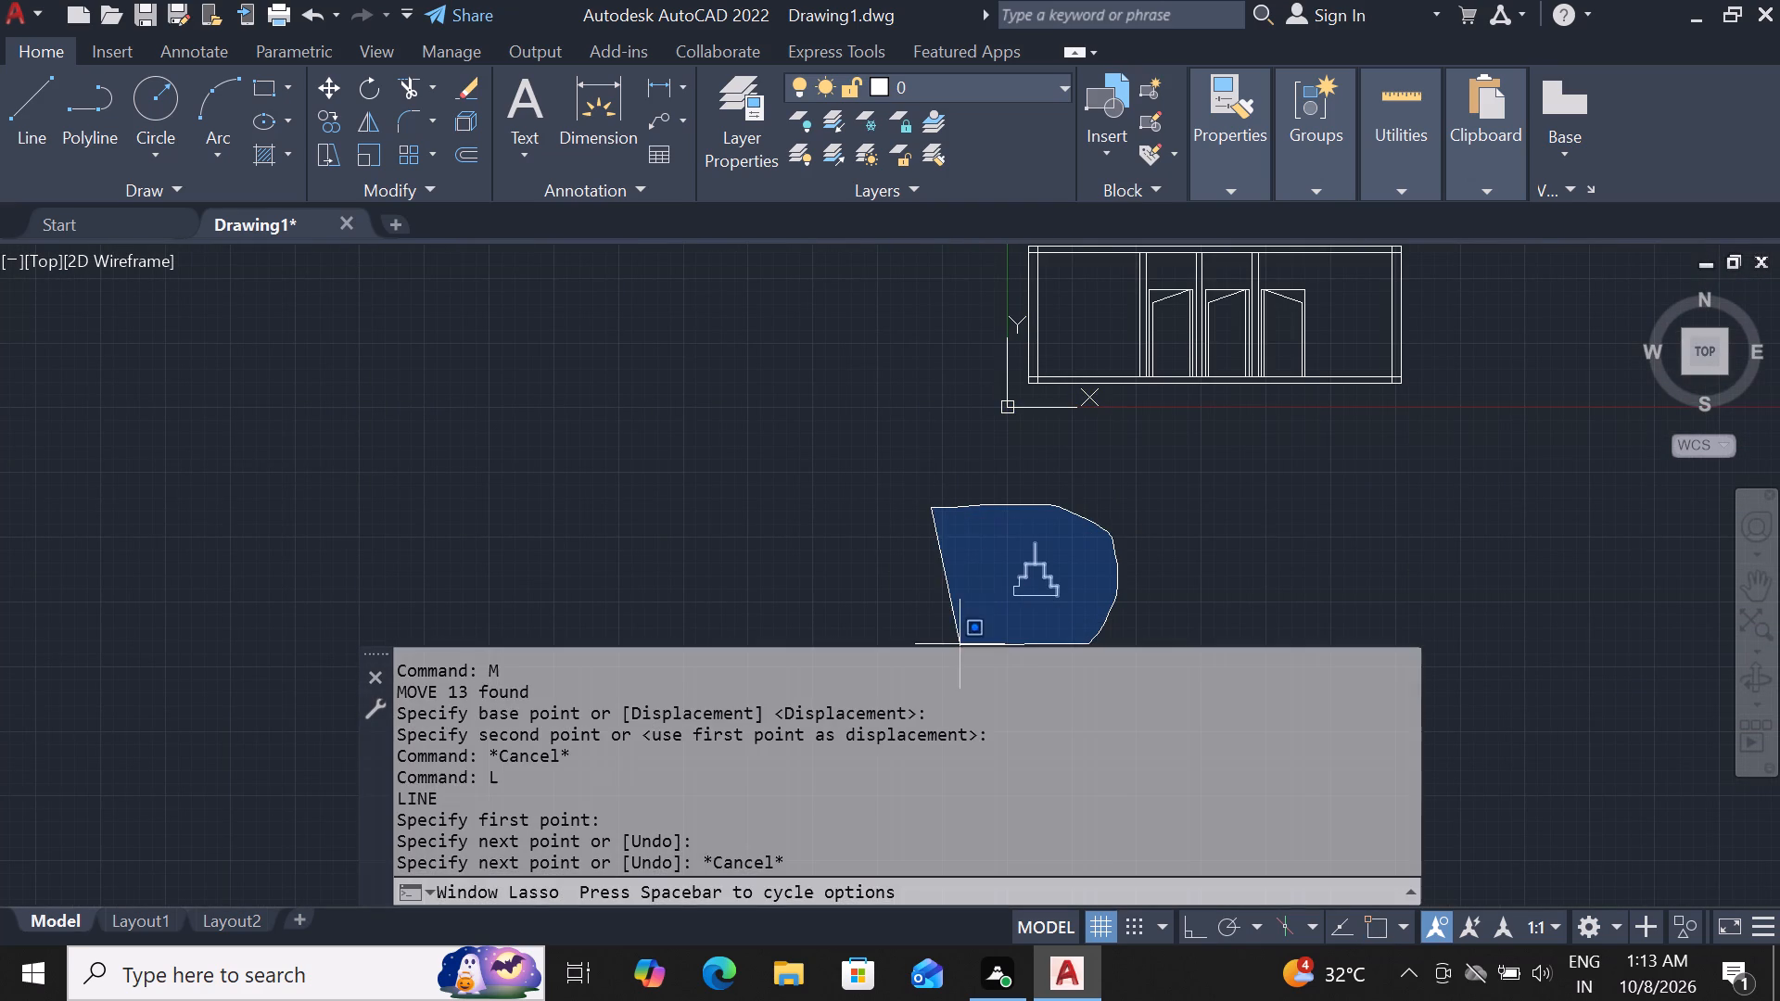
{"action": "left_click_drag", "start_coordinate": [958, 642], "coordinate": [956, 585]}
{"action": "scroll", "coordinate": [1081, 564], "scroll_direction": "up", "scroll_amount": 2}
{"action": "scroll", "coordinate": [959, 551], "scroll_direction": "up", "scroll_amount": 1}
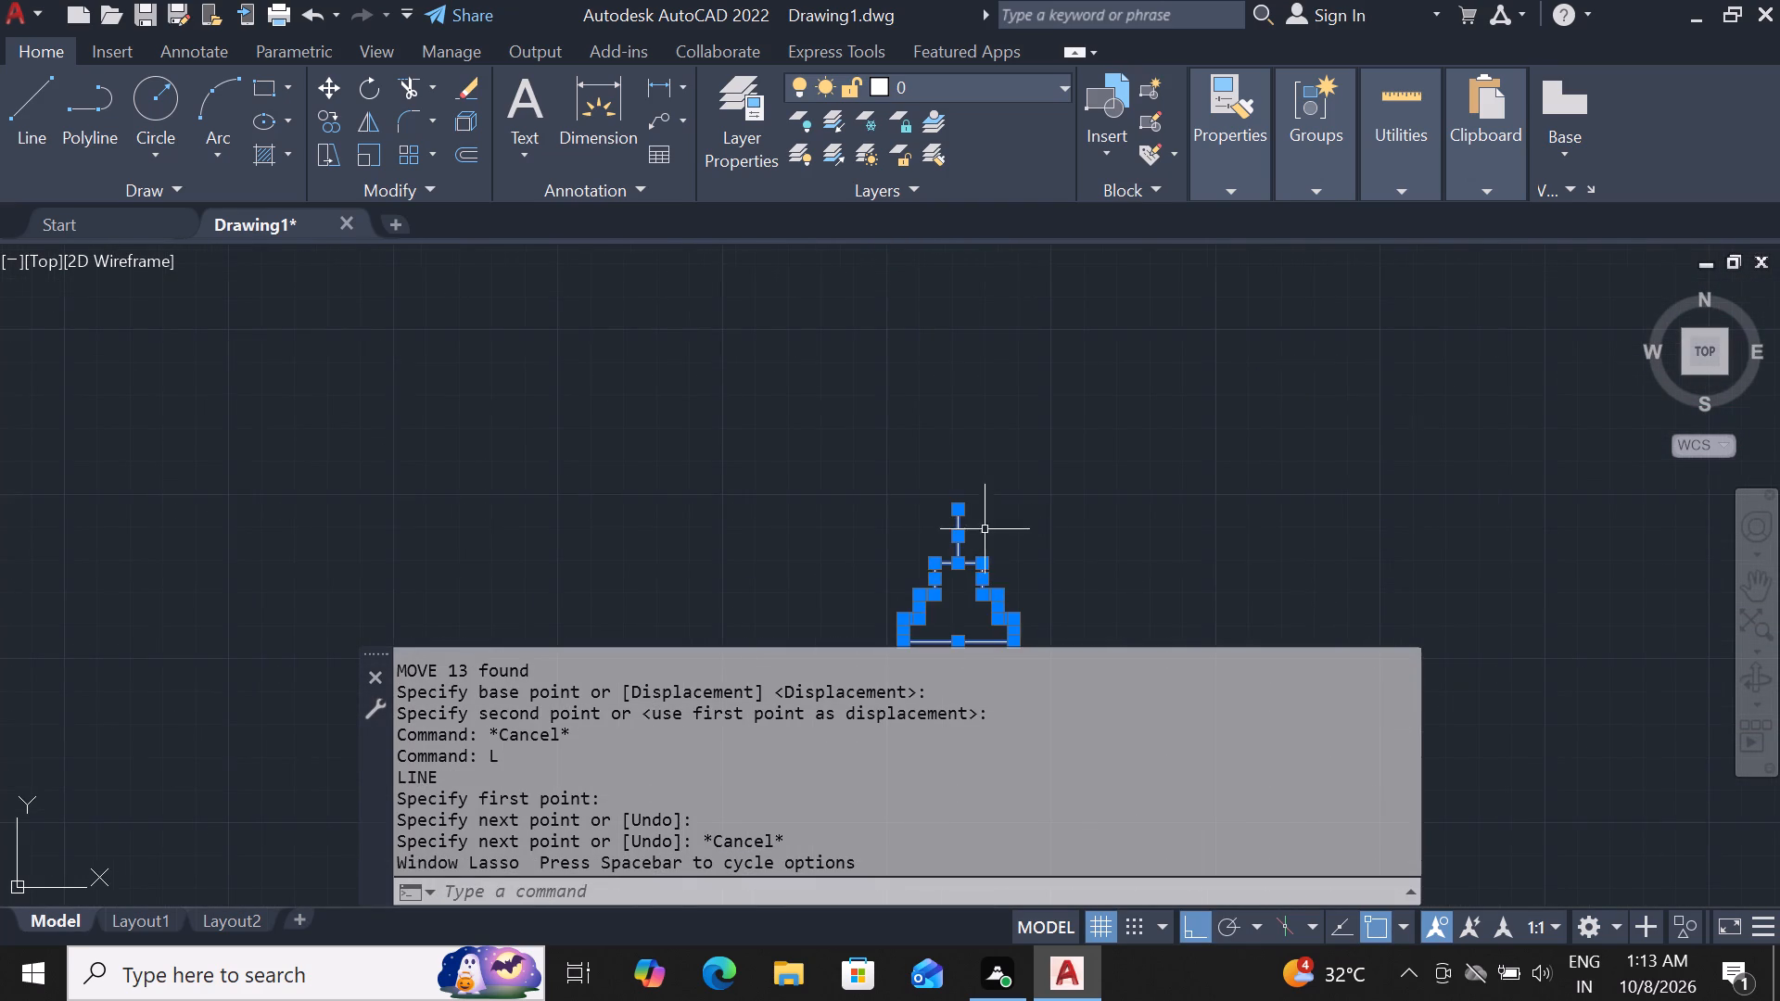
{"action": "scroll", "coordinate": [976, 529], "scroll_direction": "up", "scroll_amount": 1}
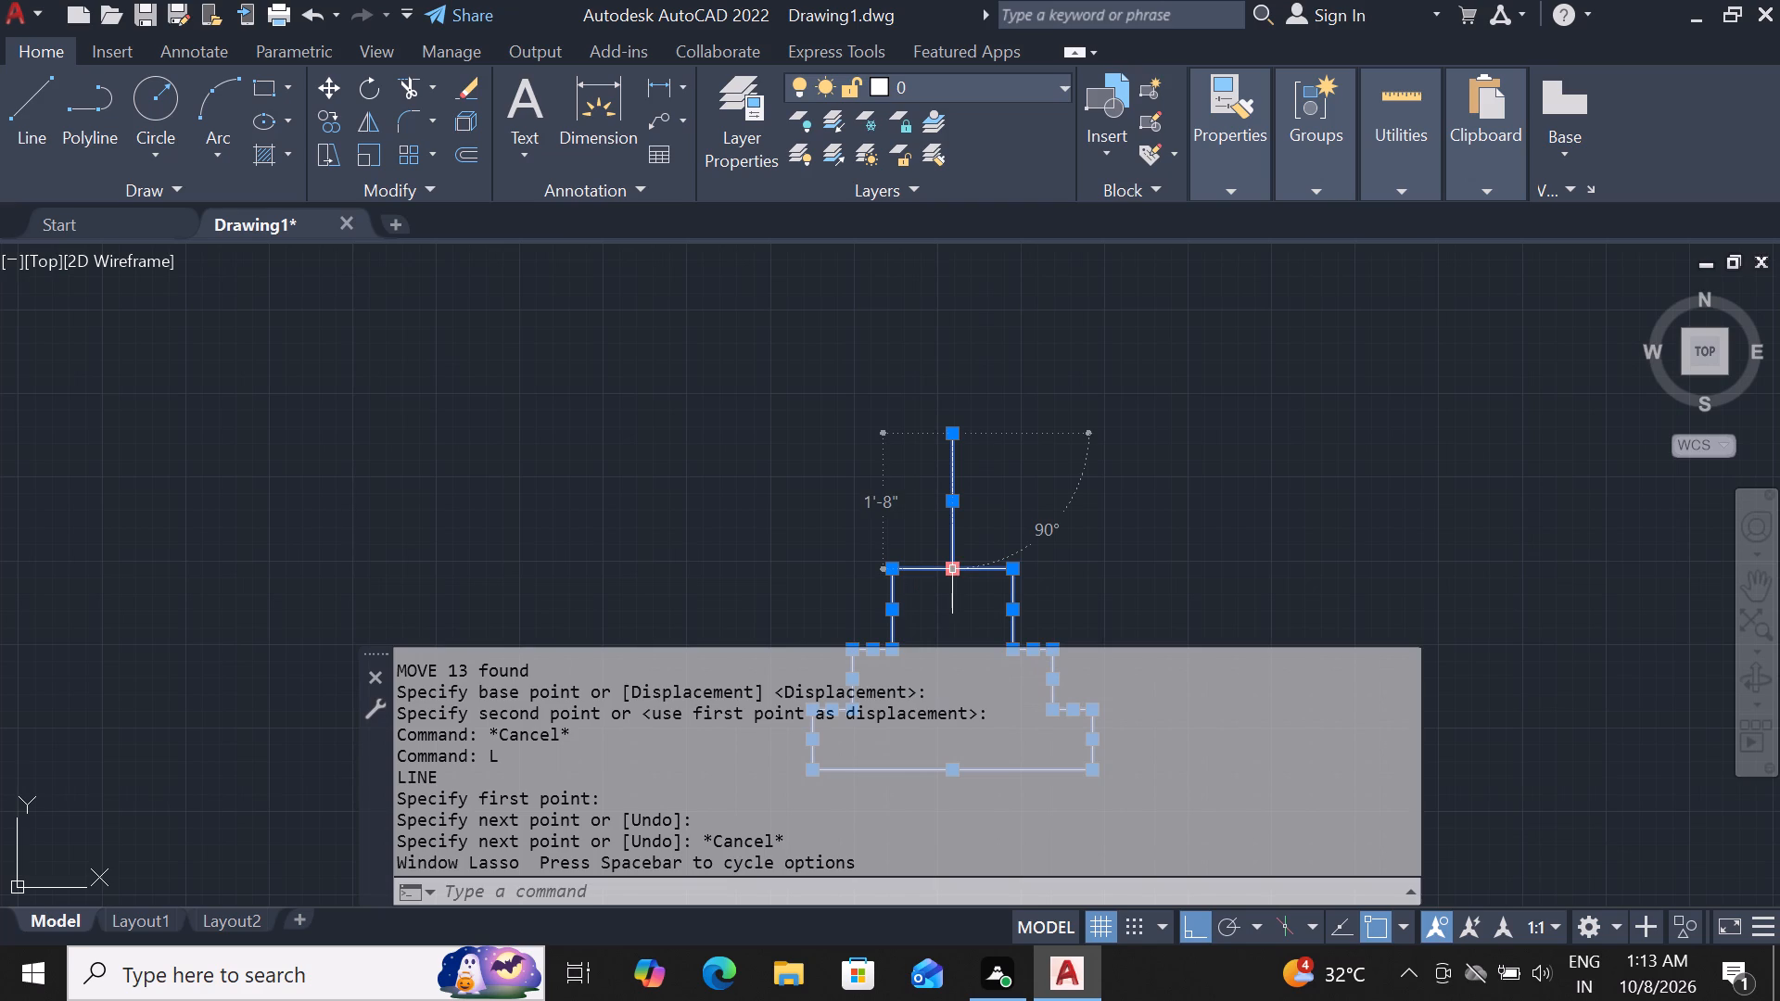
{"action": "key", "text": "m"}
{"action": "key", "text": "space"}
{"action": "left_click", "coordinate": [950, 568]}
{"action": "scroll", "coordinate": [952, 398], "scroll_direction": "down", "scroll_amount": 1}
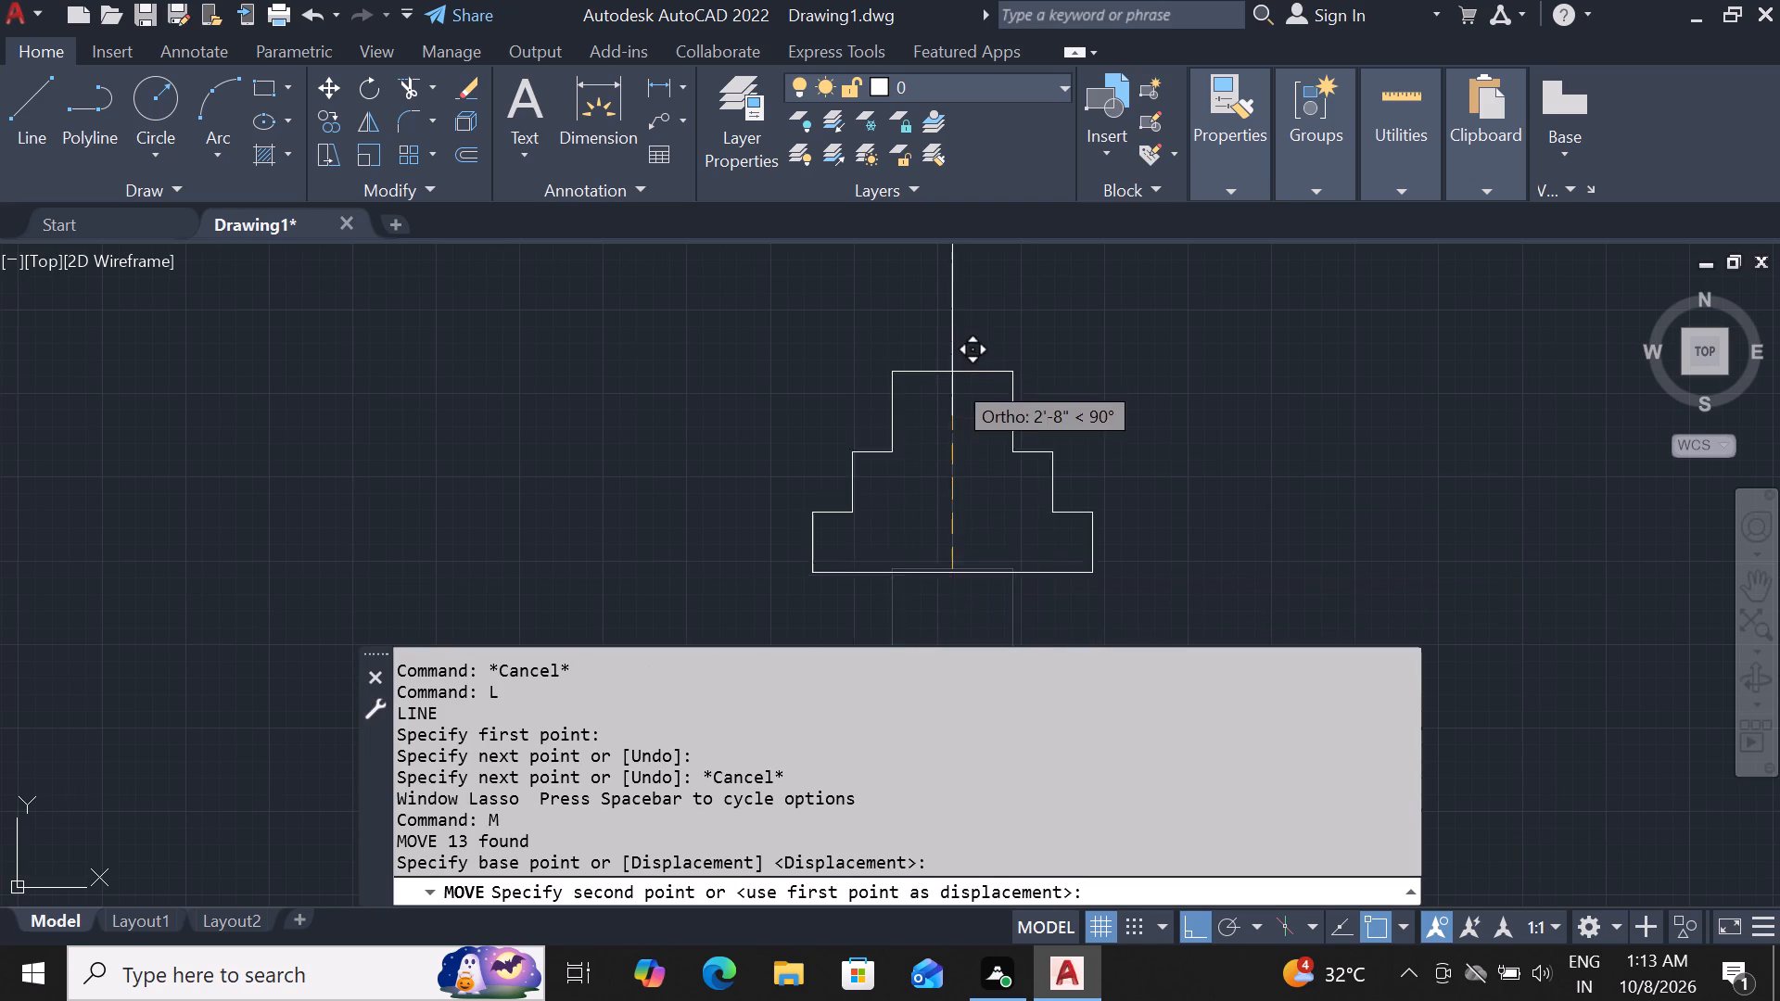
{"action": "scroll", "coordinate": [952, 398], "scroll_direction": "down", "scroll_amount": 6}
{"action": "scroll", "coordinate": [958, 408], "scroll_direction": "up", "scroll_amount": 6}
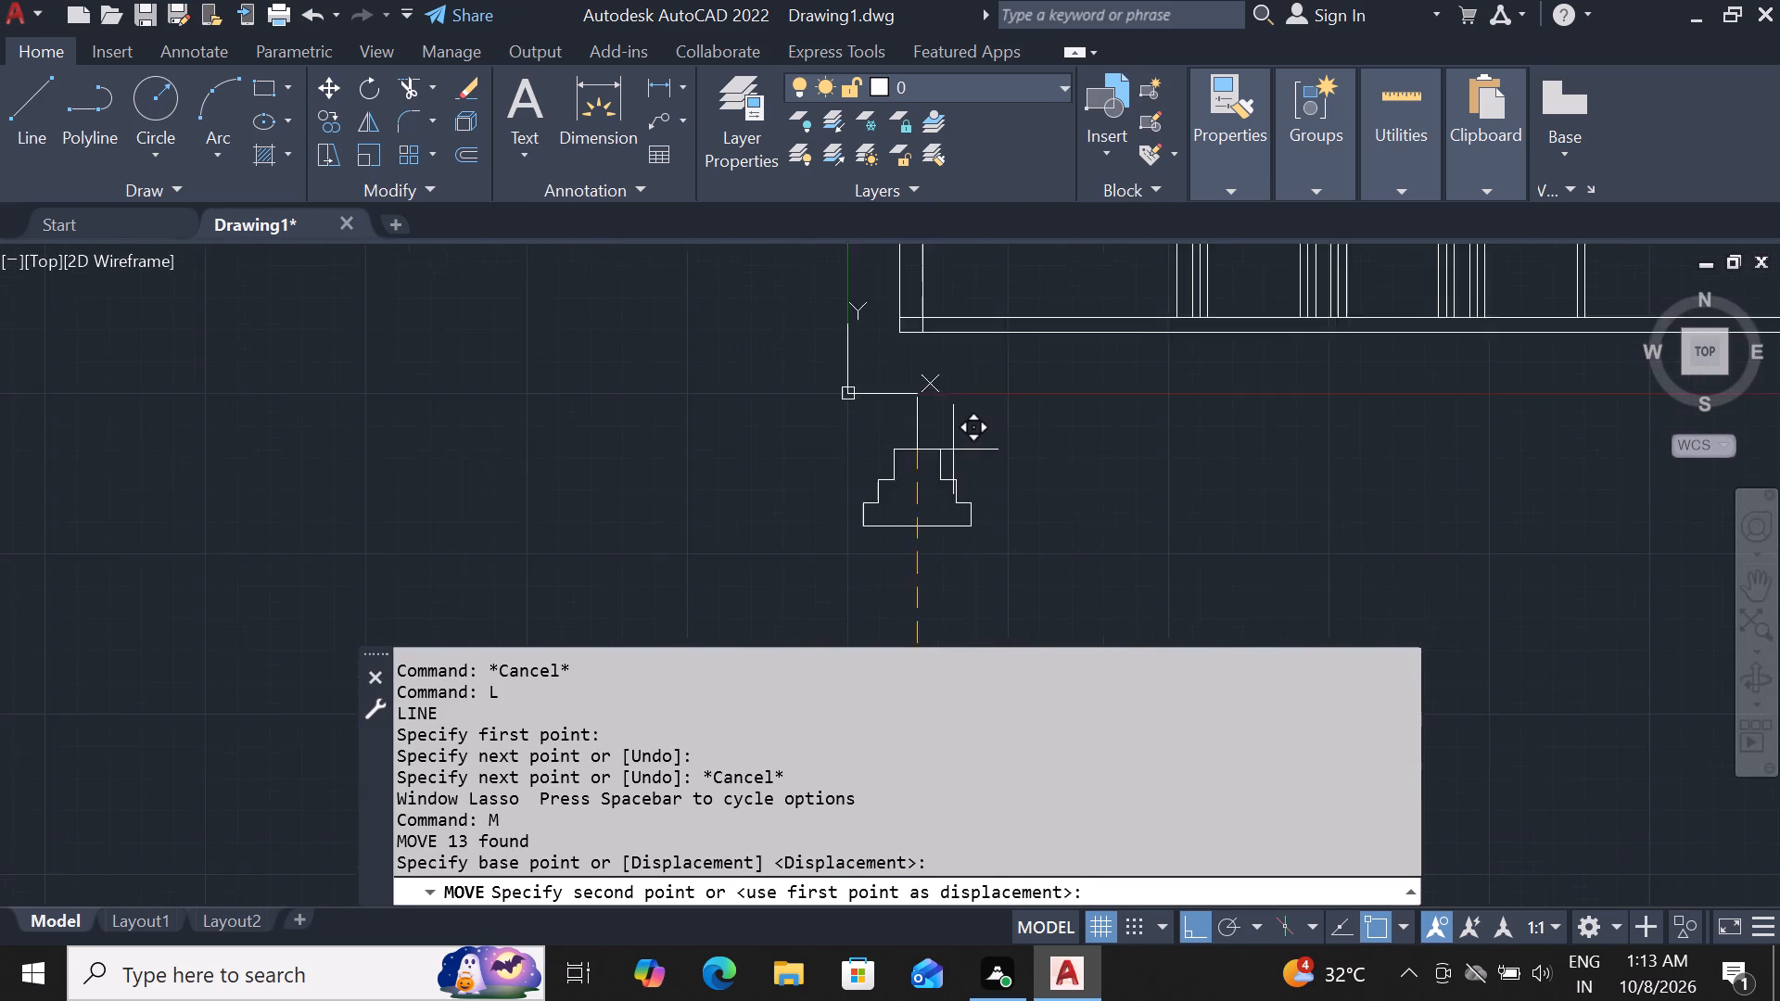
{"action": "scroll", "coordinate": [953, 450], "scroll_direction": "down", "scroll_amount": 3}
{"action": "scroll", "coordinate": [923, 381], "scroll_direction": "up", "scroll_amount": 3}
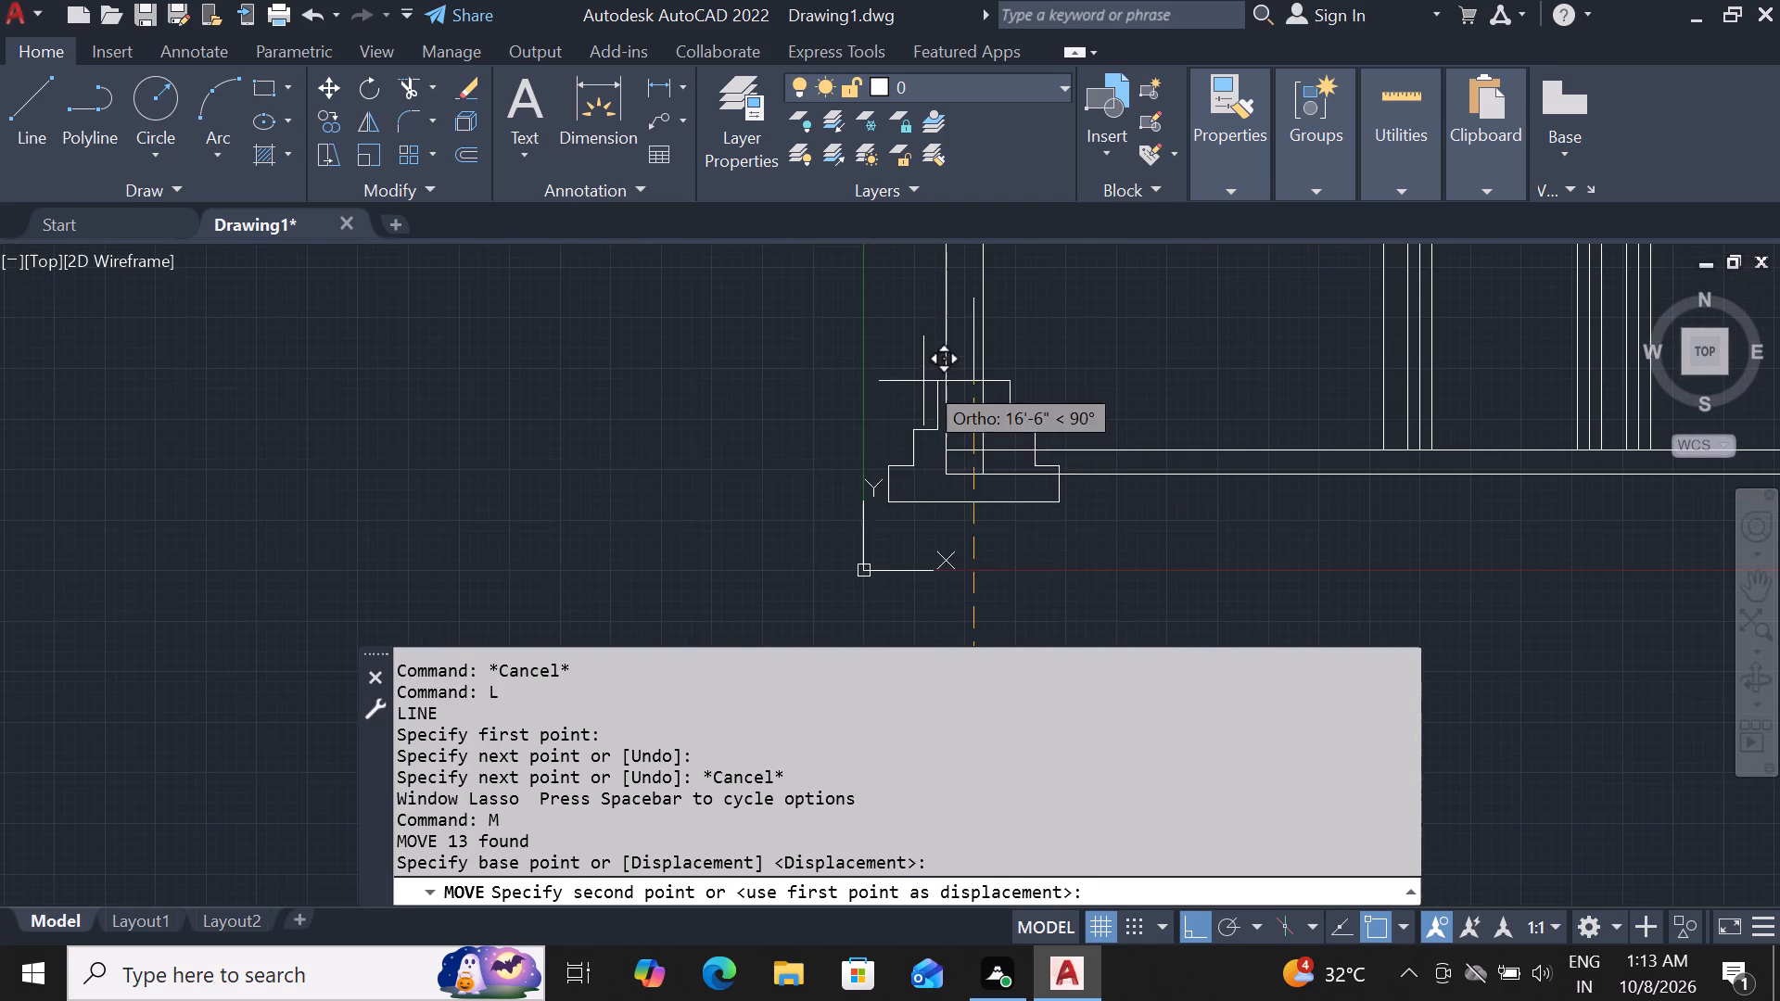
{"action": "scroll", "coordinate": [974, 487], "scroll_direction": "up", "scroll_amount": 1}
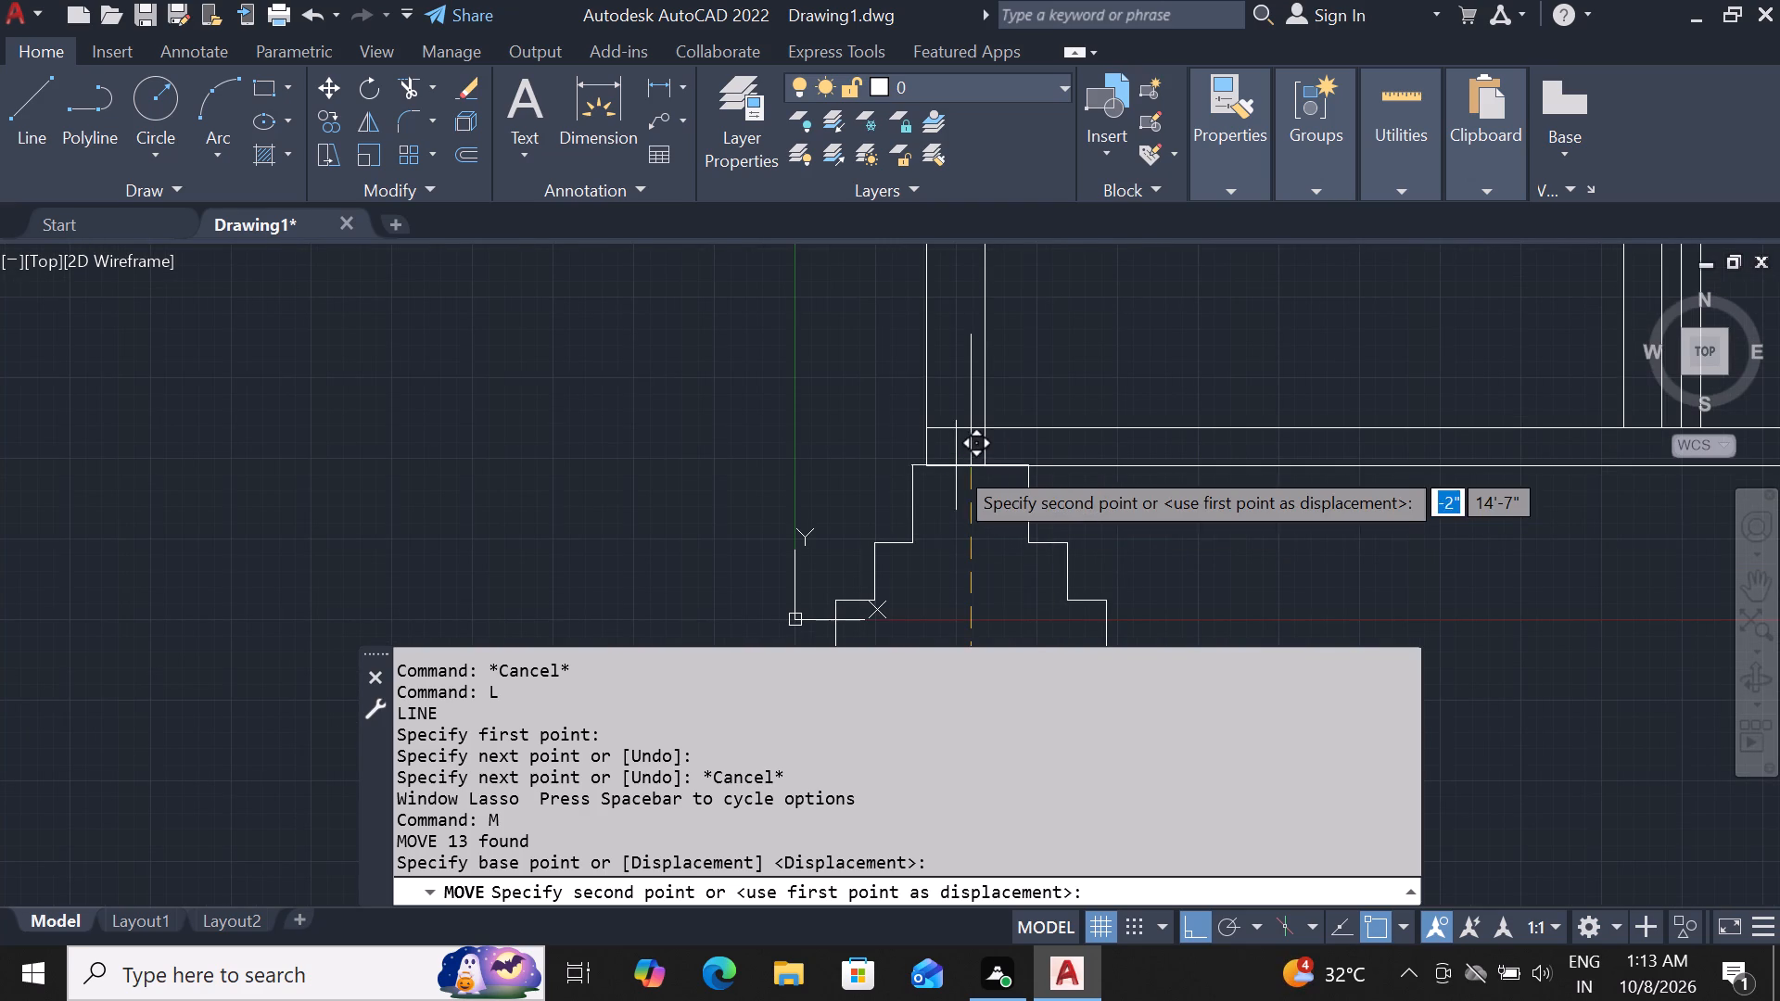
{"action": "scroll", "coordinate": [949, 465], "scroll_direction": "up", "scroll_amount": 5}
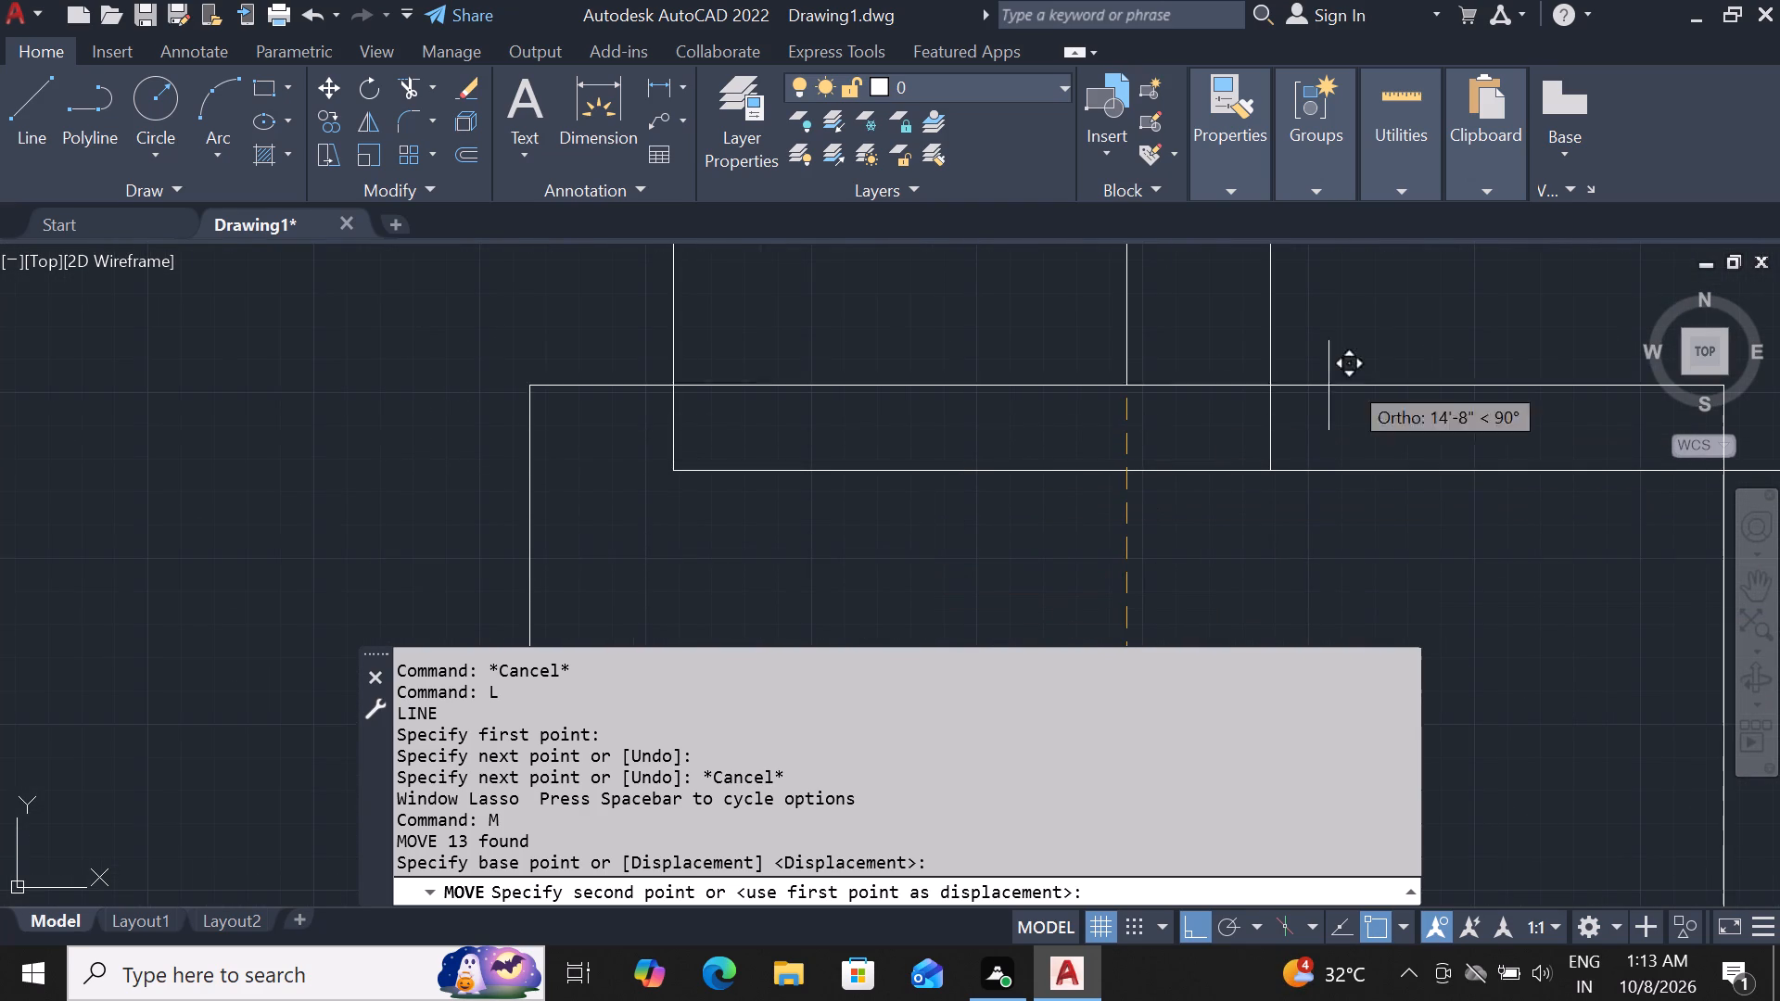
{"action": "left_click", "coordinate": [972, 475]}
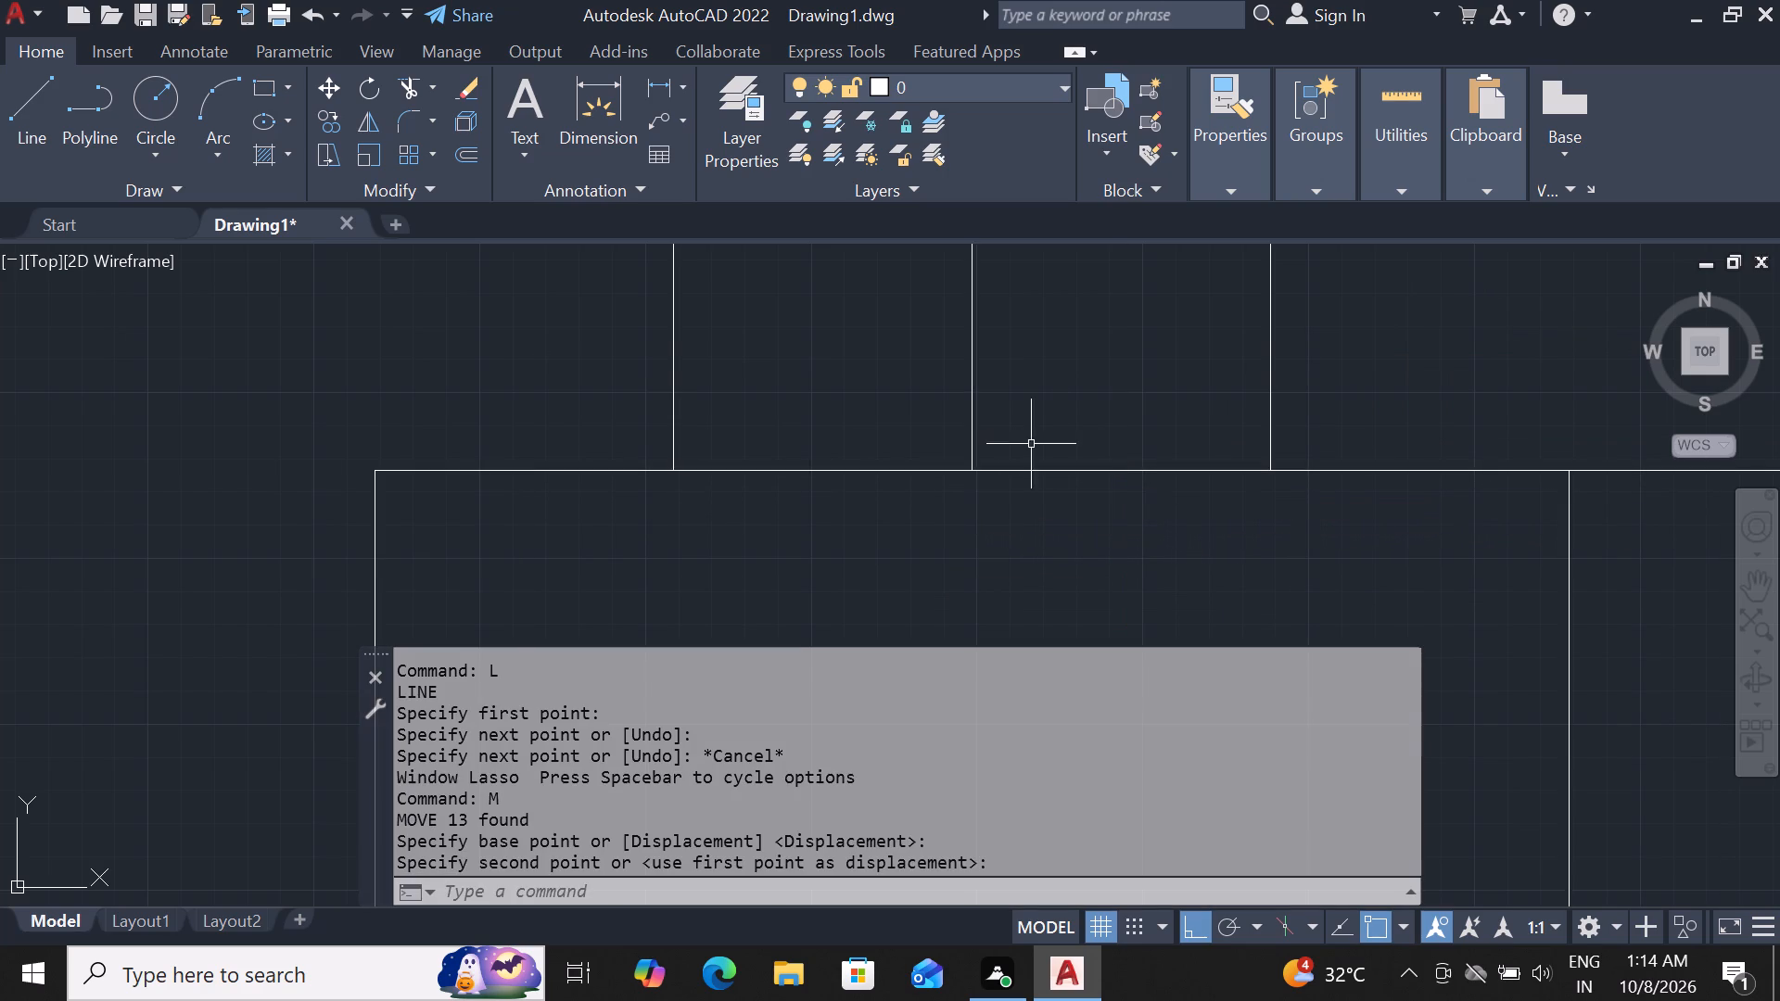
Erase the vertical helper line rising from the midpoint of the stepped footing's top edge.
{"action": "scroll", "coordinate": [1062, 433], "scroll_direction": "down", "scroll_amount": 3}
{"action": "left_click", "coordinate": [1042, 395]}
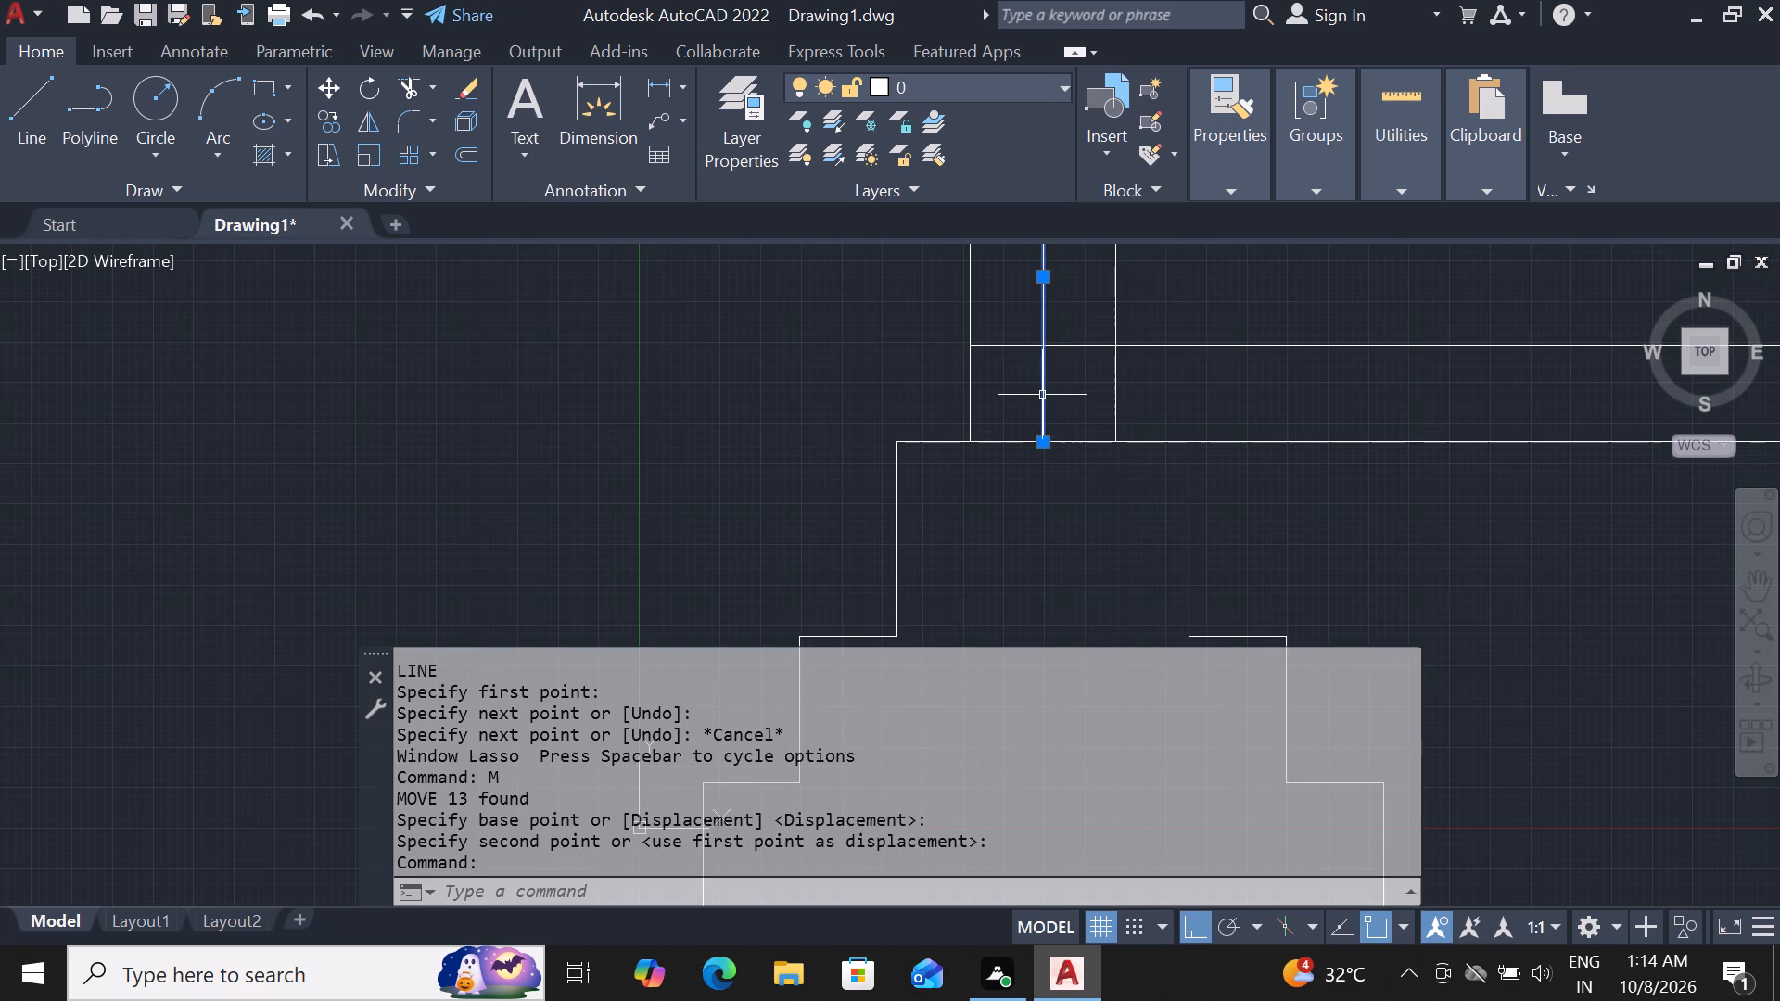
{"action": "key", "text": "Delete"}
Erase the short helper line across the base of the main frame's left wall.
{"action": "scroll", "coordinate": [1042, 395], "scroll_direction": "down", "scroll_amount": 1}
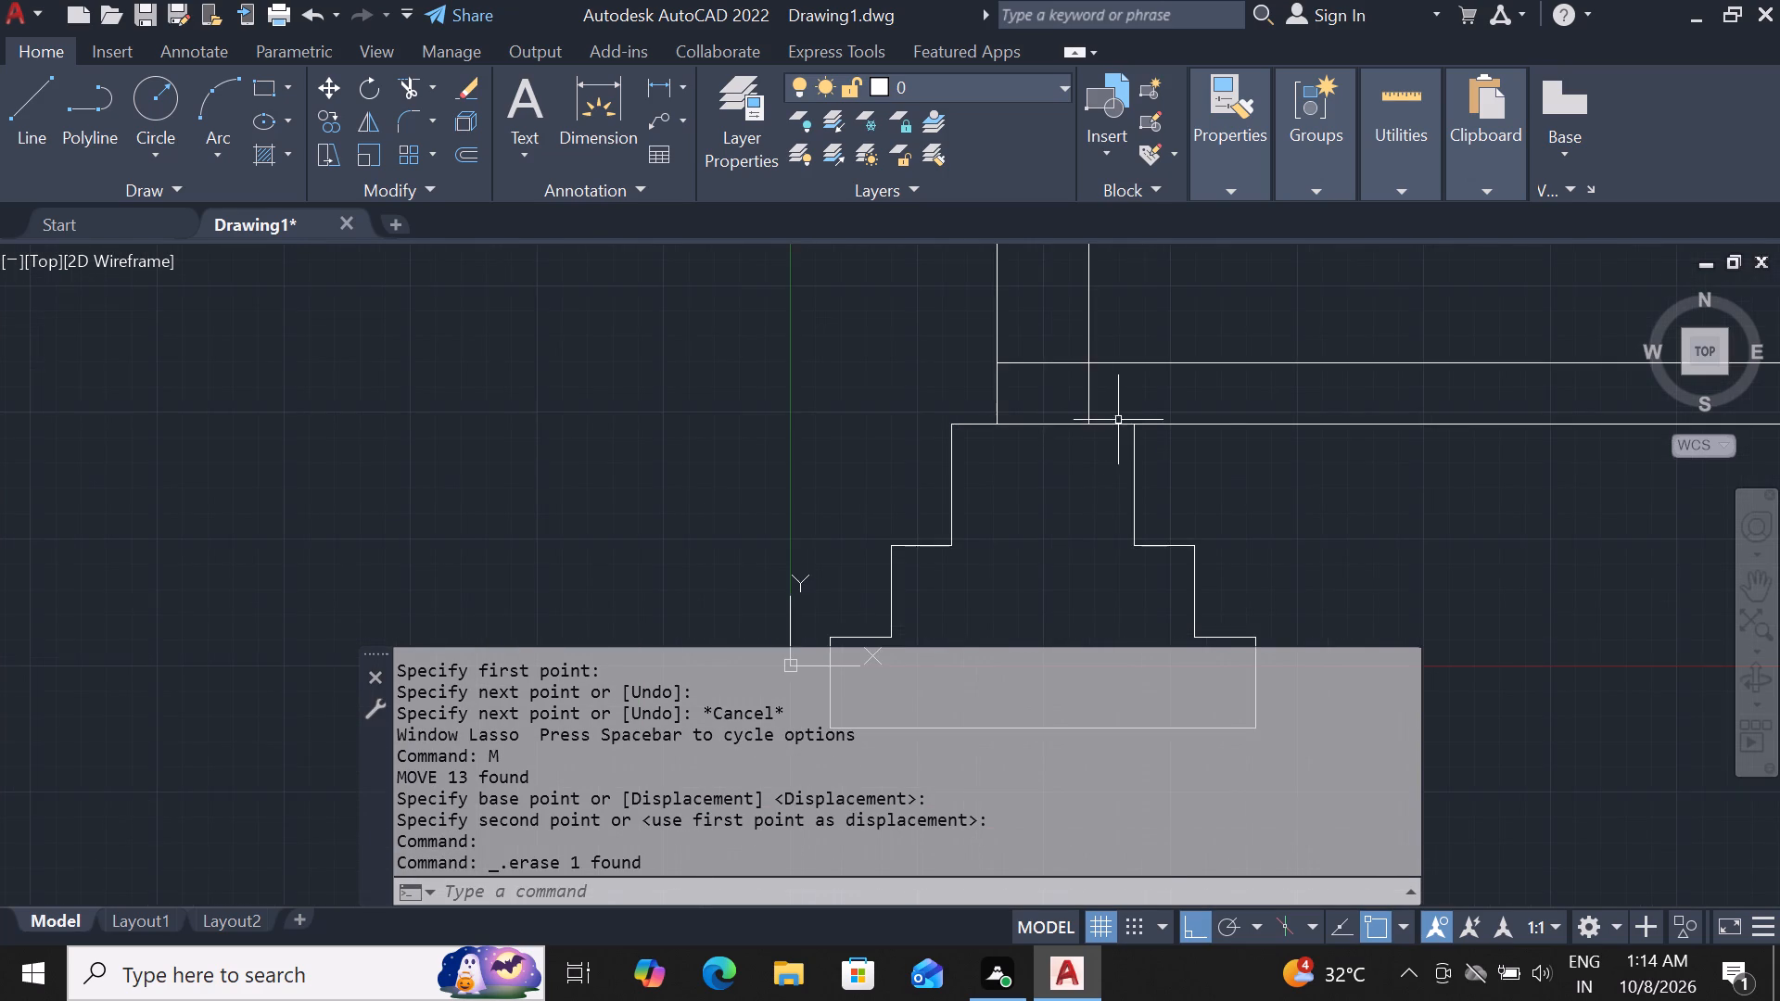
{"action": "scroll", "coordinate": [1118, 424], "scroll_direction": "down", "scroll_amount": 2}
{"action": "scroll", "coordinate": [1091, 428], "scroll_direction": "up", "scroll_amount": 2}
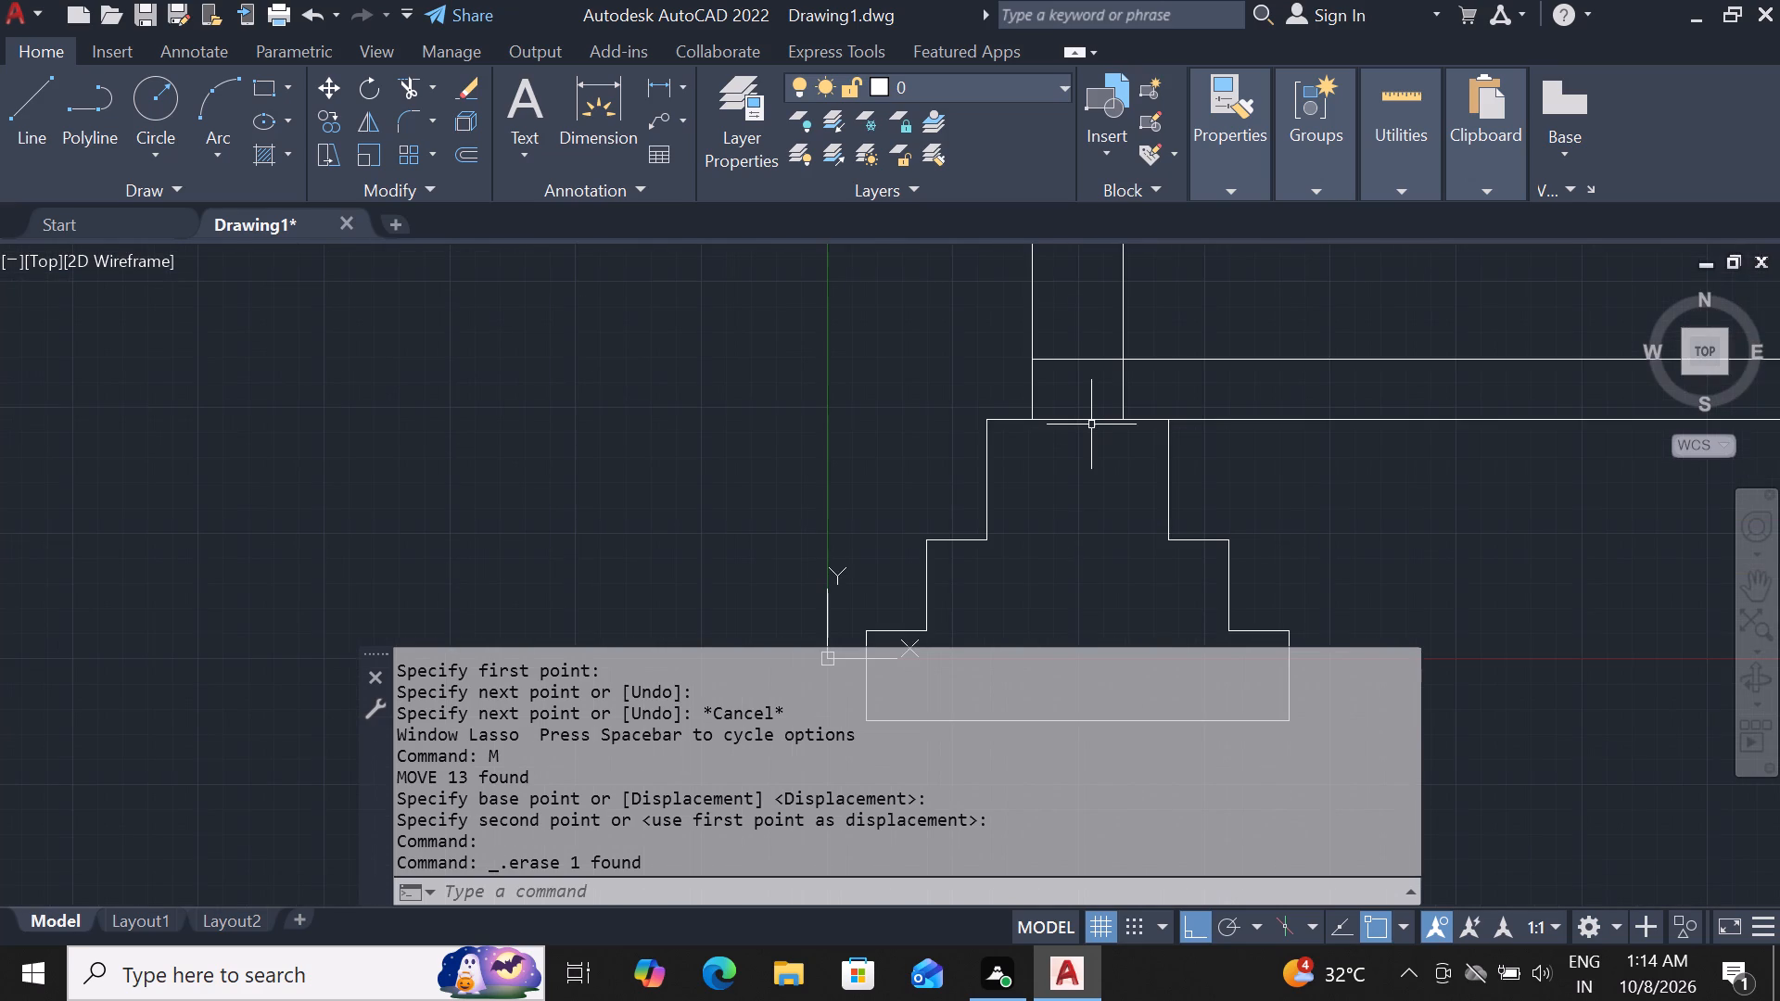
{"action": "left_click", "coordinate": [1091, 420]}
{"action": "key", "text": "BackSpace"}
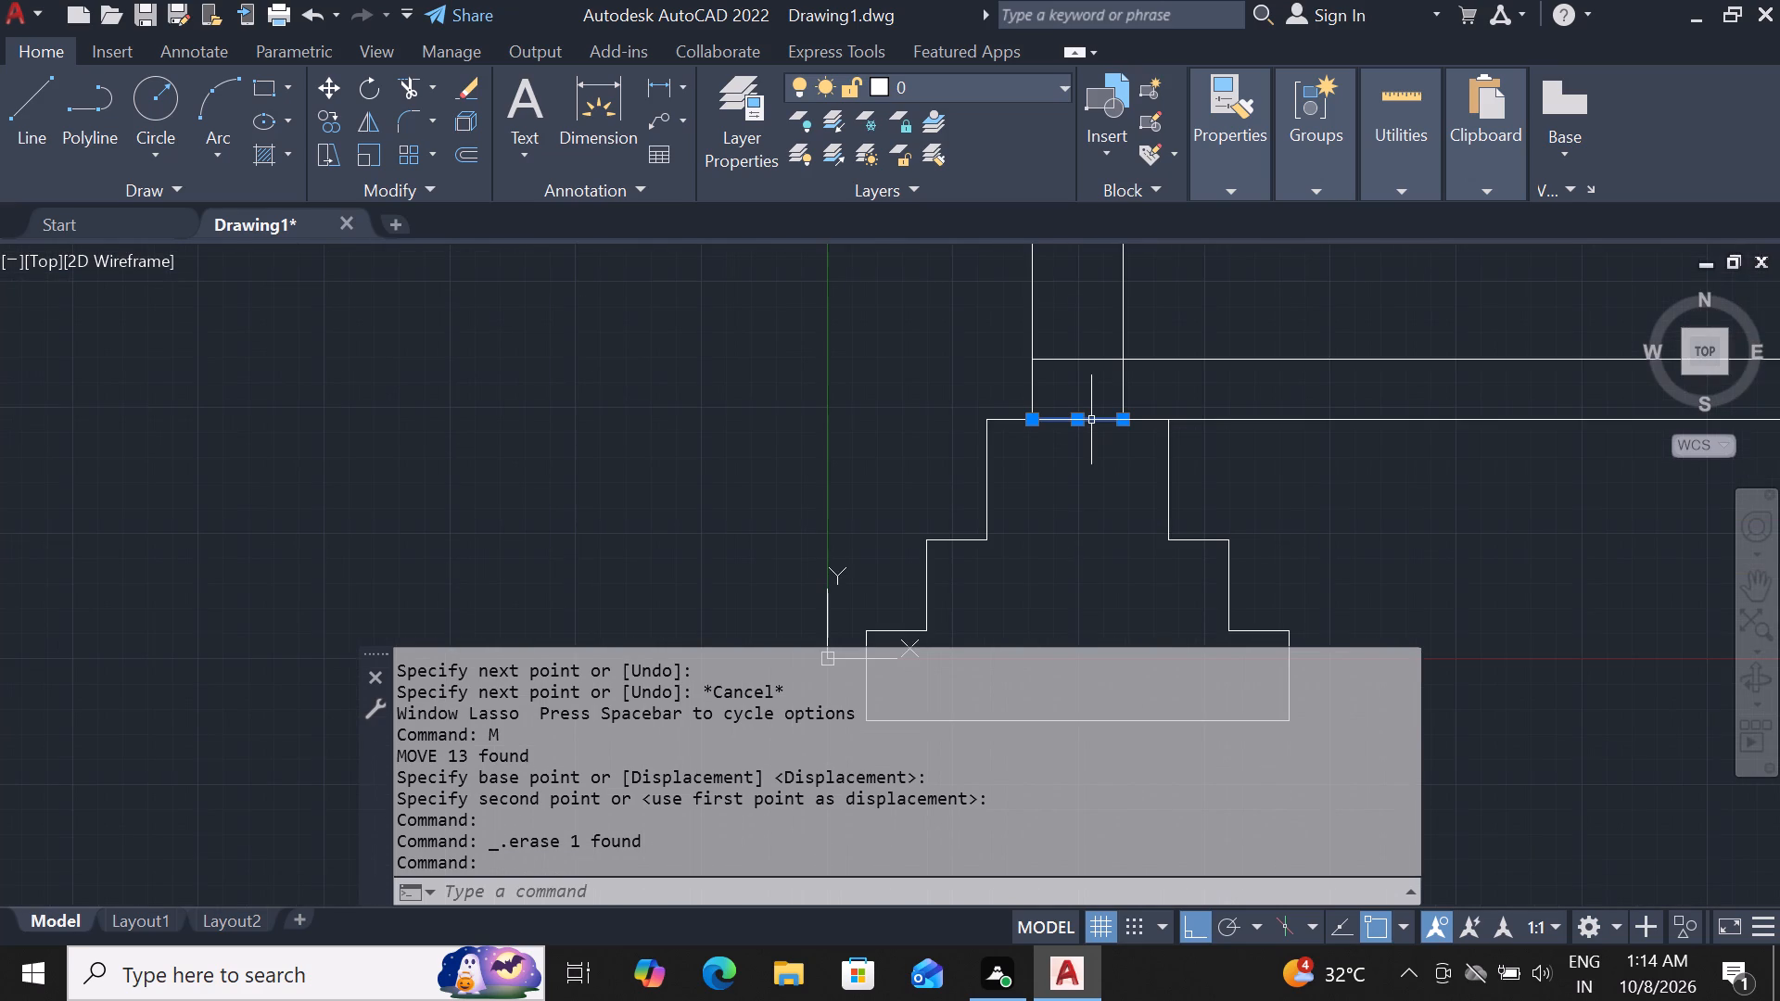
{"action": "key", "text": "Delete"}
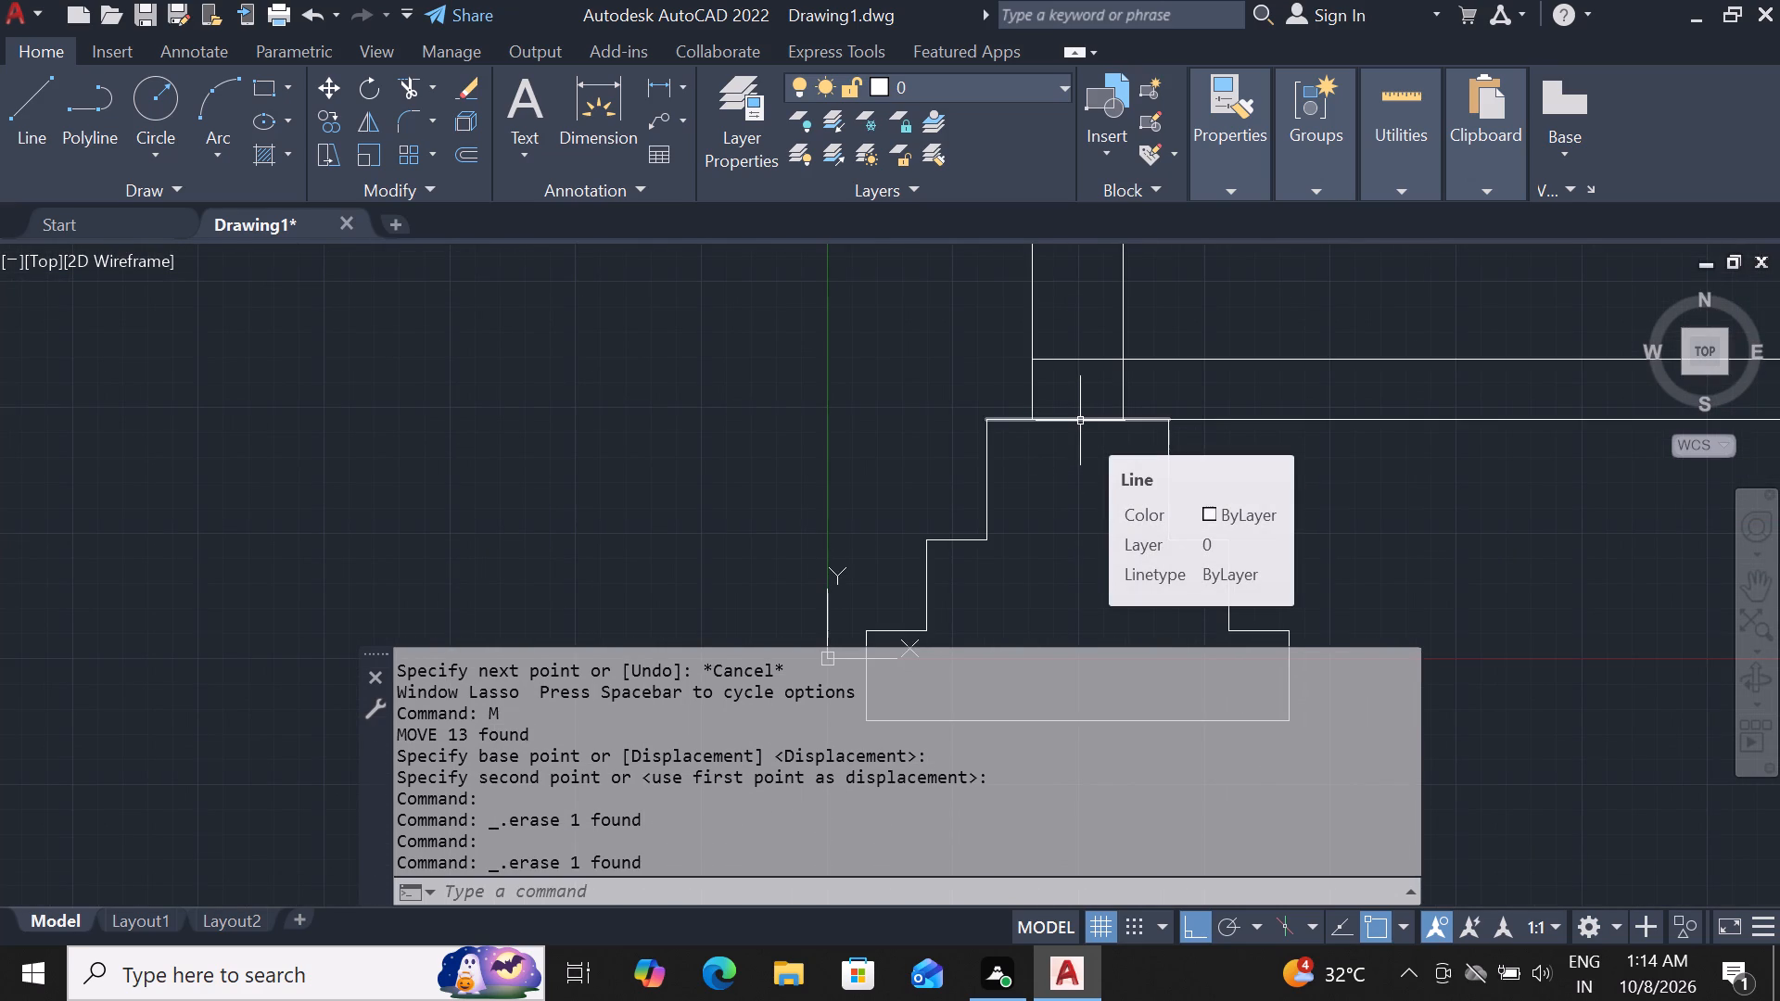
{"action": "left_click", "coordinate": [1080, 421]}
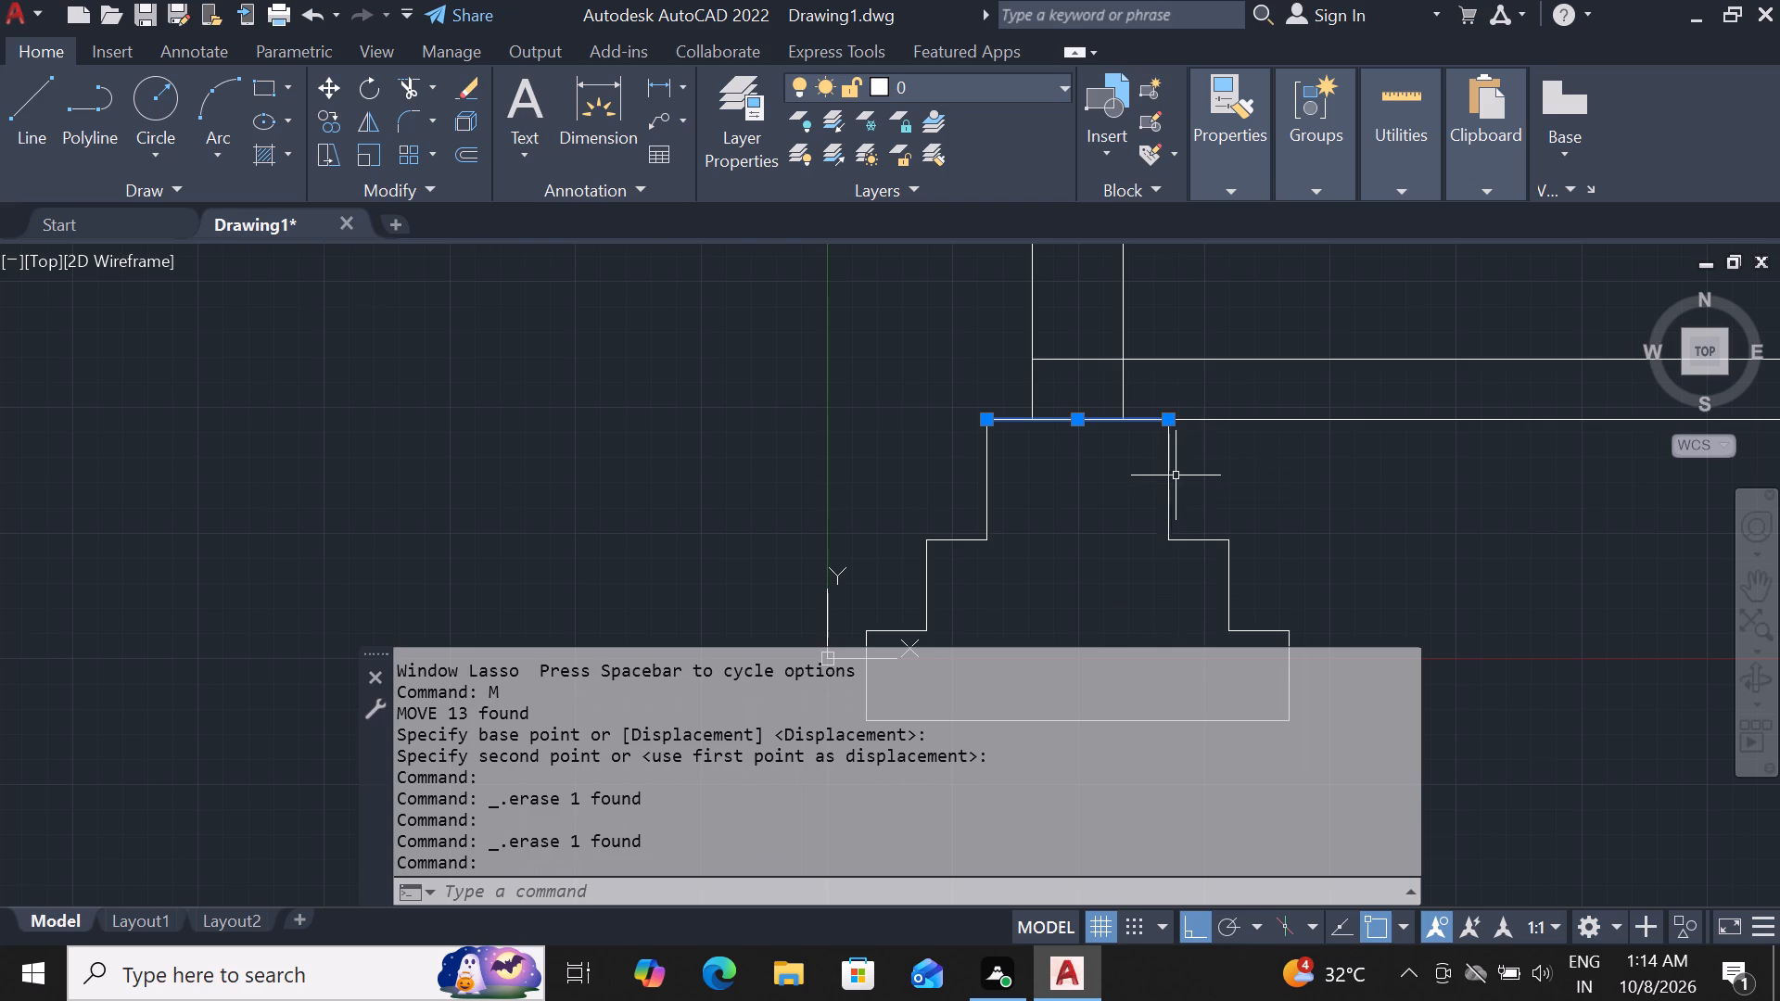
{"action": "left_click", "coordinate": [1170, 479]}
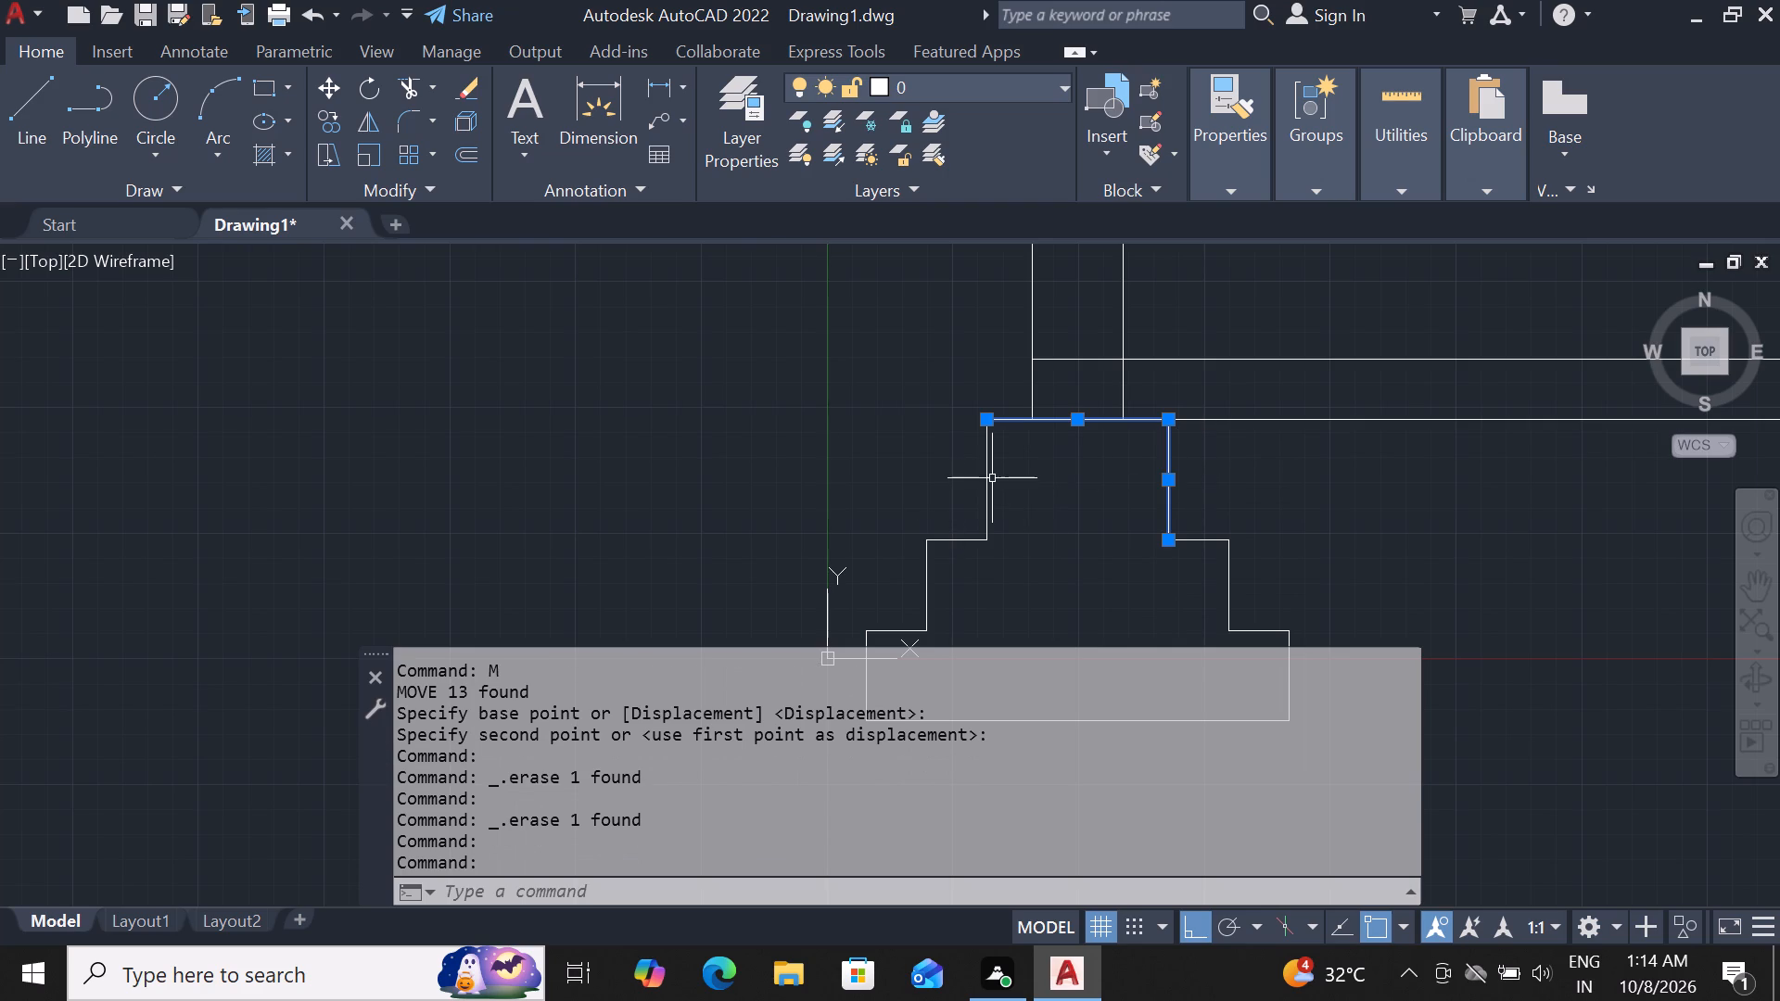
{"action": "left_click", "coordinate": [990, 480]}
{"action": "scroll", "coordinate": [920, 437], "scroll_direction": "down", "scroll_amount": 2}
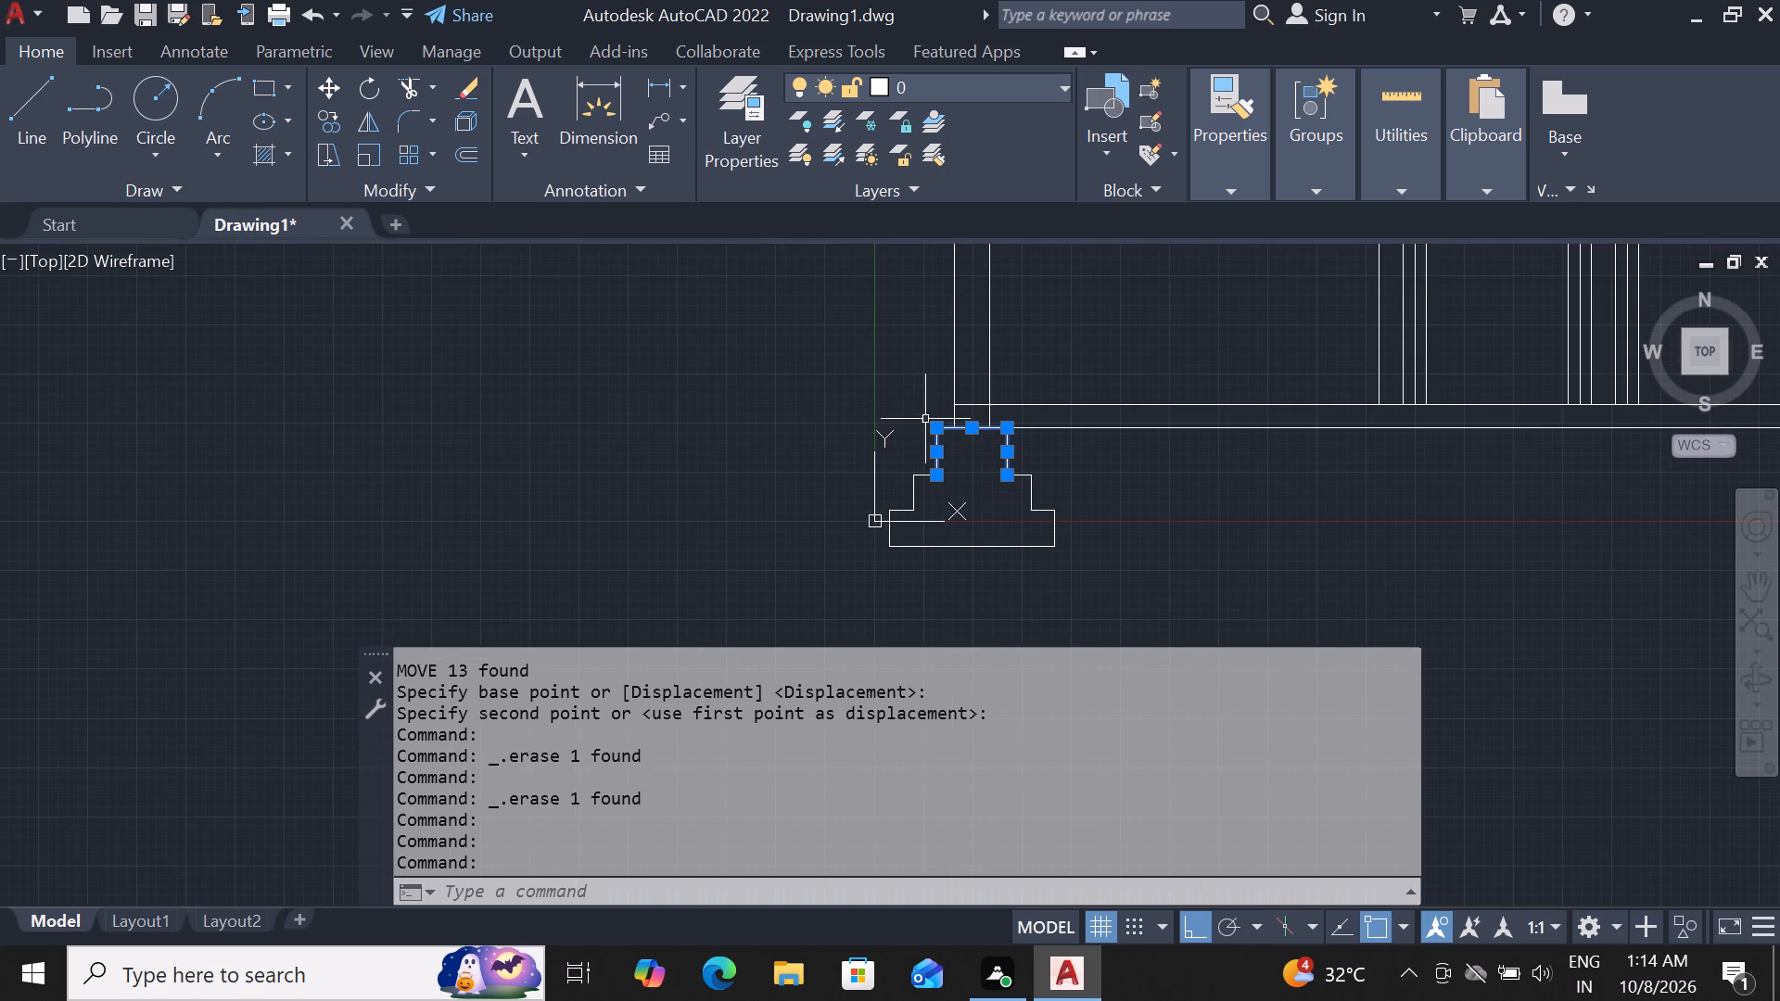
Draw a 9" line across the base of the main frame's right wall, from its inner face to its outer corner.
{"action": "key", "text": "l"}
{"action": "key", "text": "space"}
{"action": "scroll", "coordinate": [915, 417], "scroll_direction": "down", "scroll_amount": 2}
{"action": "scroll", "coordinate": [1394, 423], "scroll_direction": "up", "scroll_amount": 1}
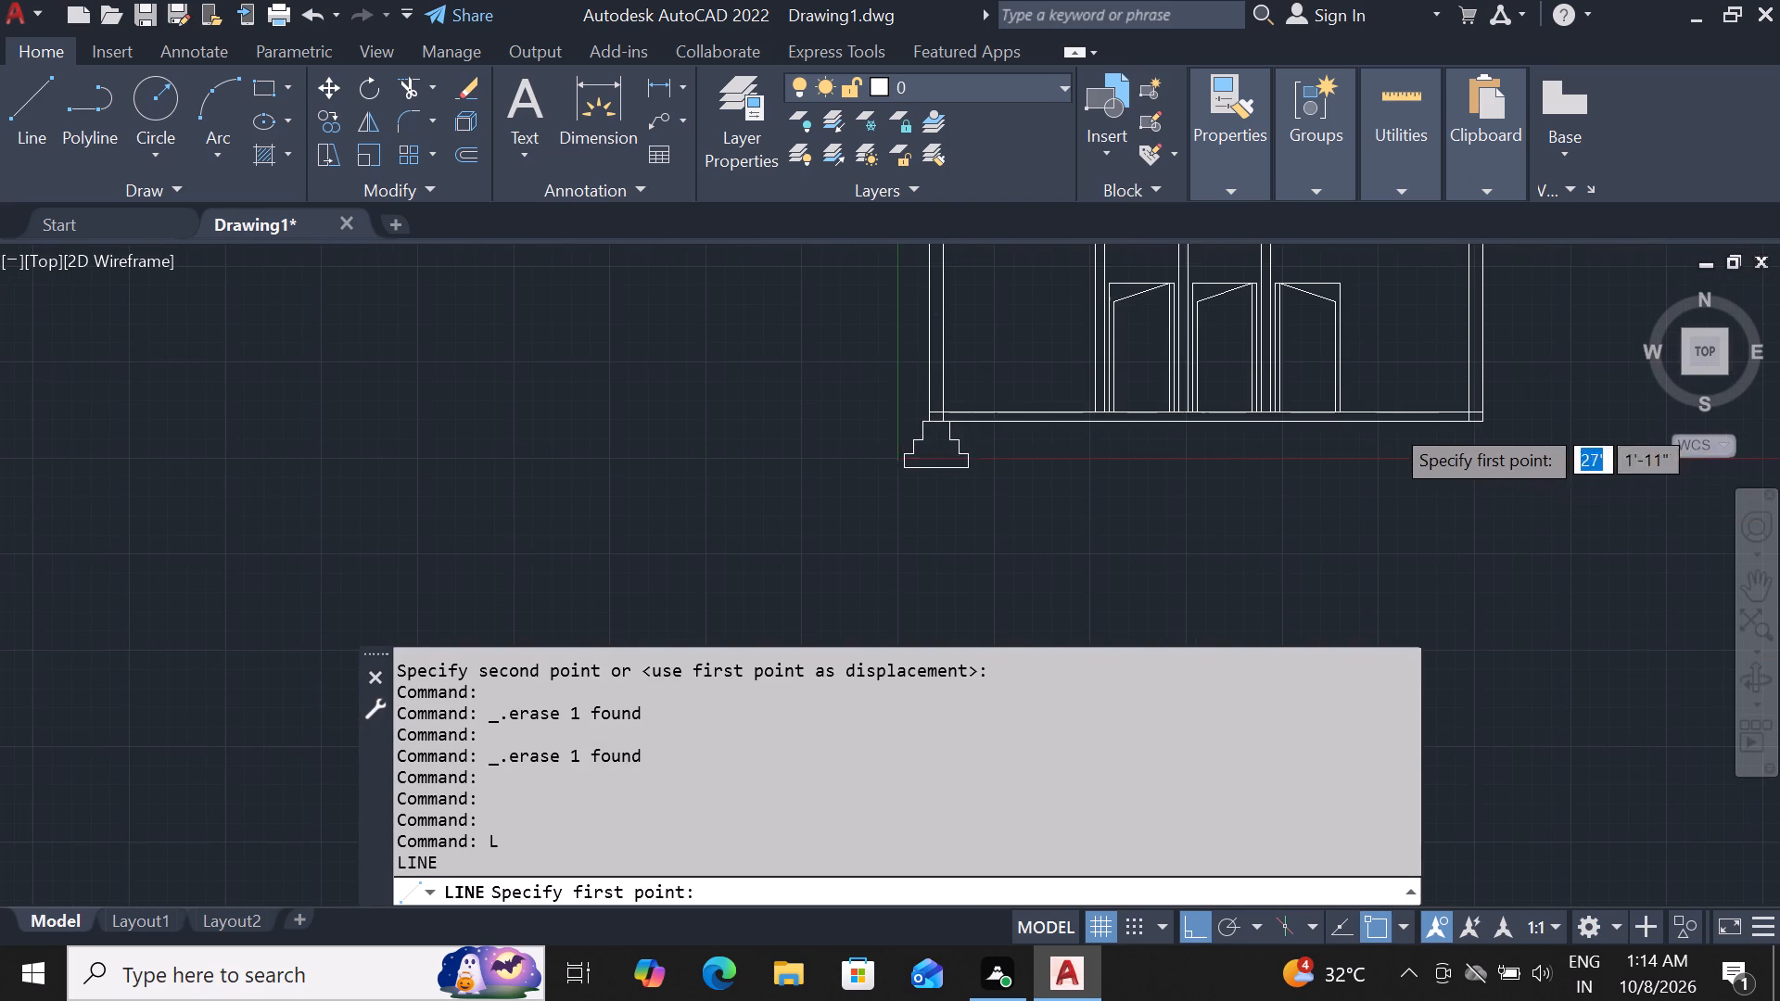
{"action": "scroll", "coordinate": [1390, 423], "scroll_direction": "up", "scroll_amount": 1}
{"action": "scroll", "coordinate": [1495, 424], "scroll_direction": "up", "scroll_amount": 1}
{"action": "scroll", "coordinate": [831, 385], "scroll_direction": "down", "scroll_amount": 2}
{"action": "scroll", "coordinate": [1434, 448], "scroll_direction": "up", "scroll_amount": 2}
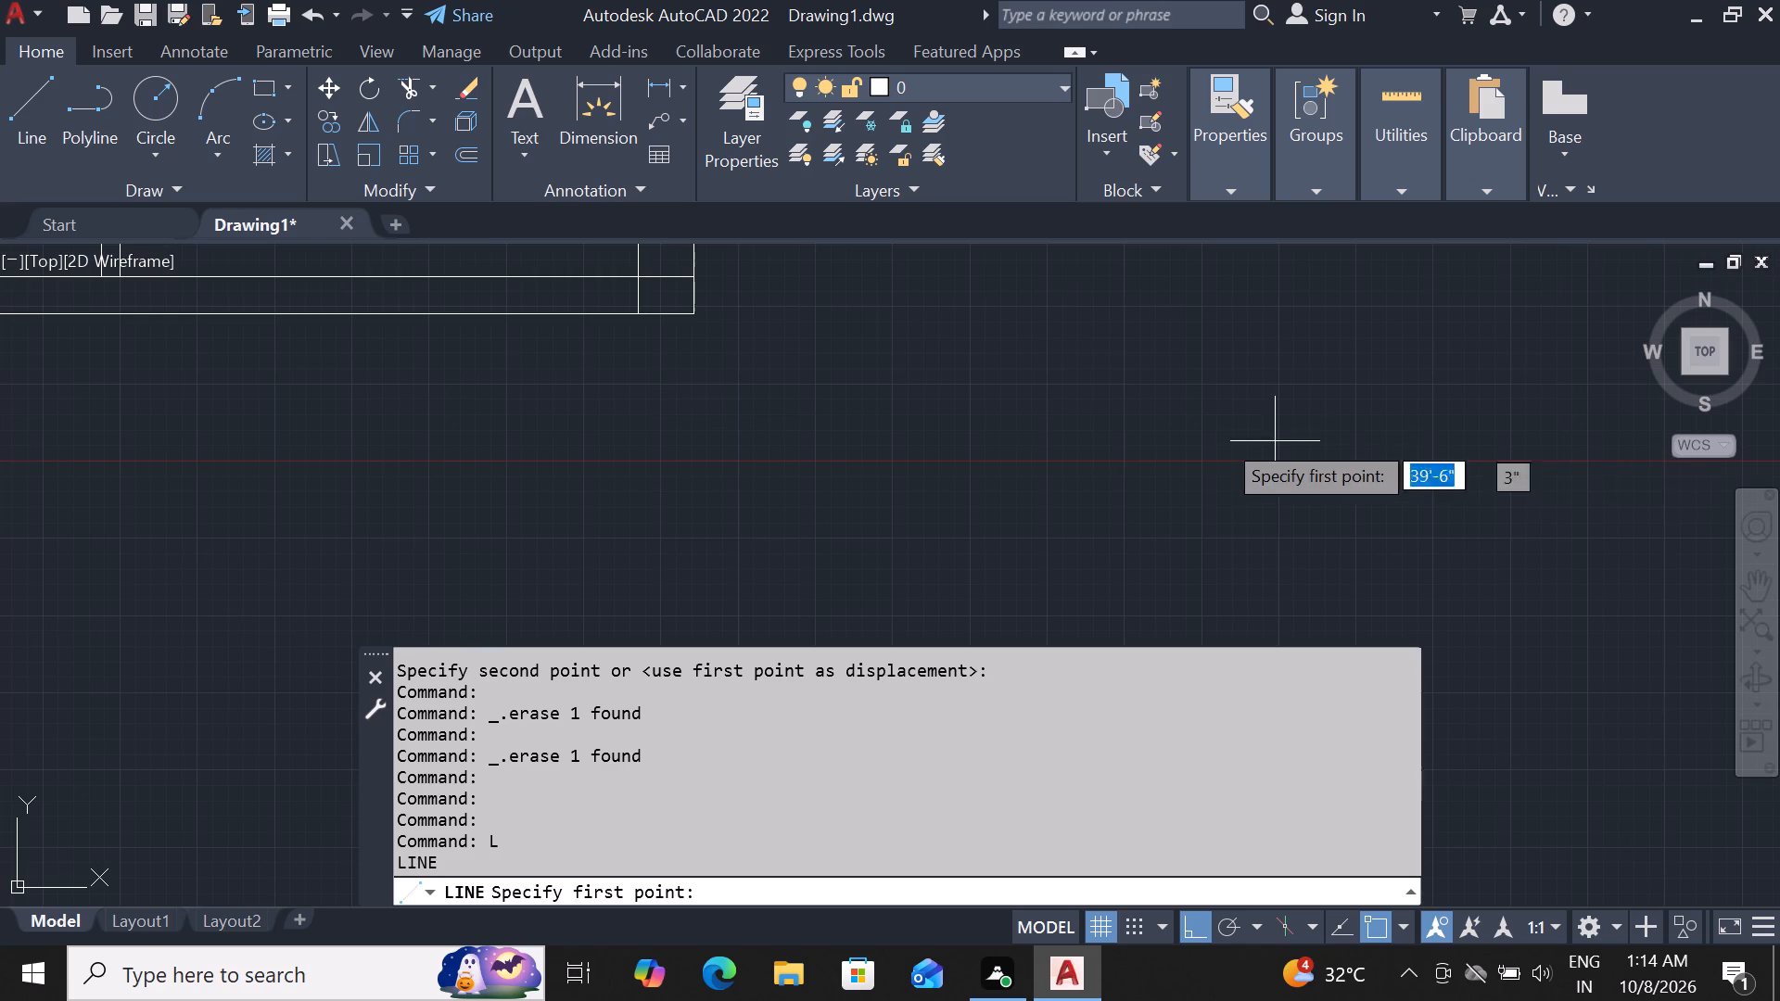
{"action": "scroll", "coordinate": [1670, 555], "scroll_direction": "down", "scroll_amount": 1}
{"action": "scroll", "coordinate": [1582, 504], "scroll_direction": "down", "scroll_amount": 1}
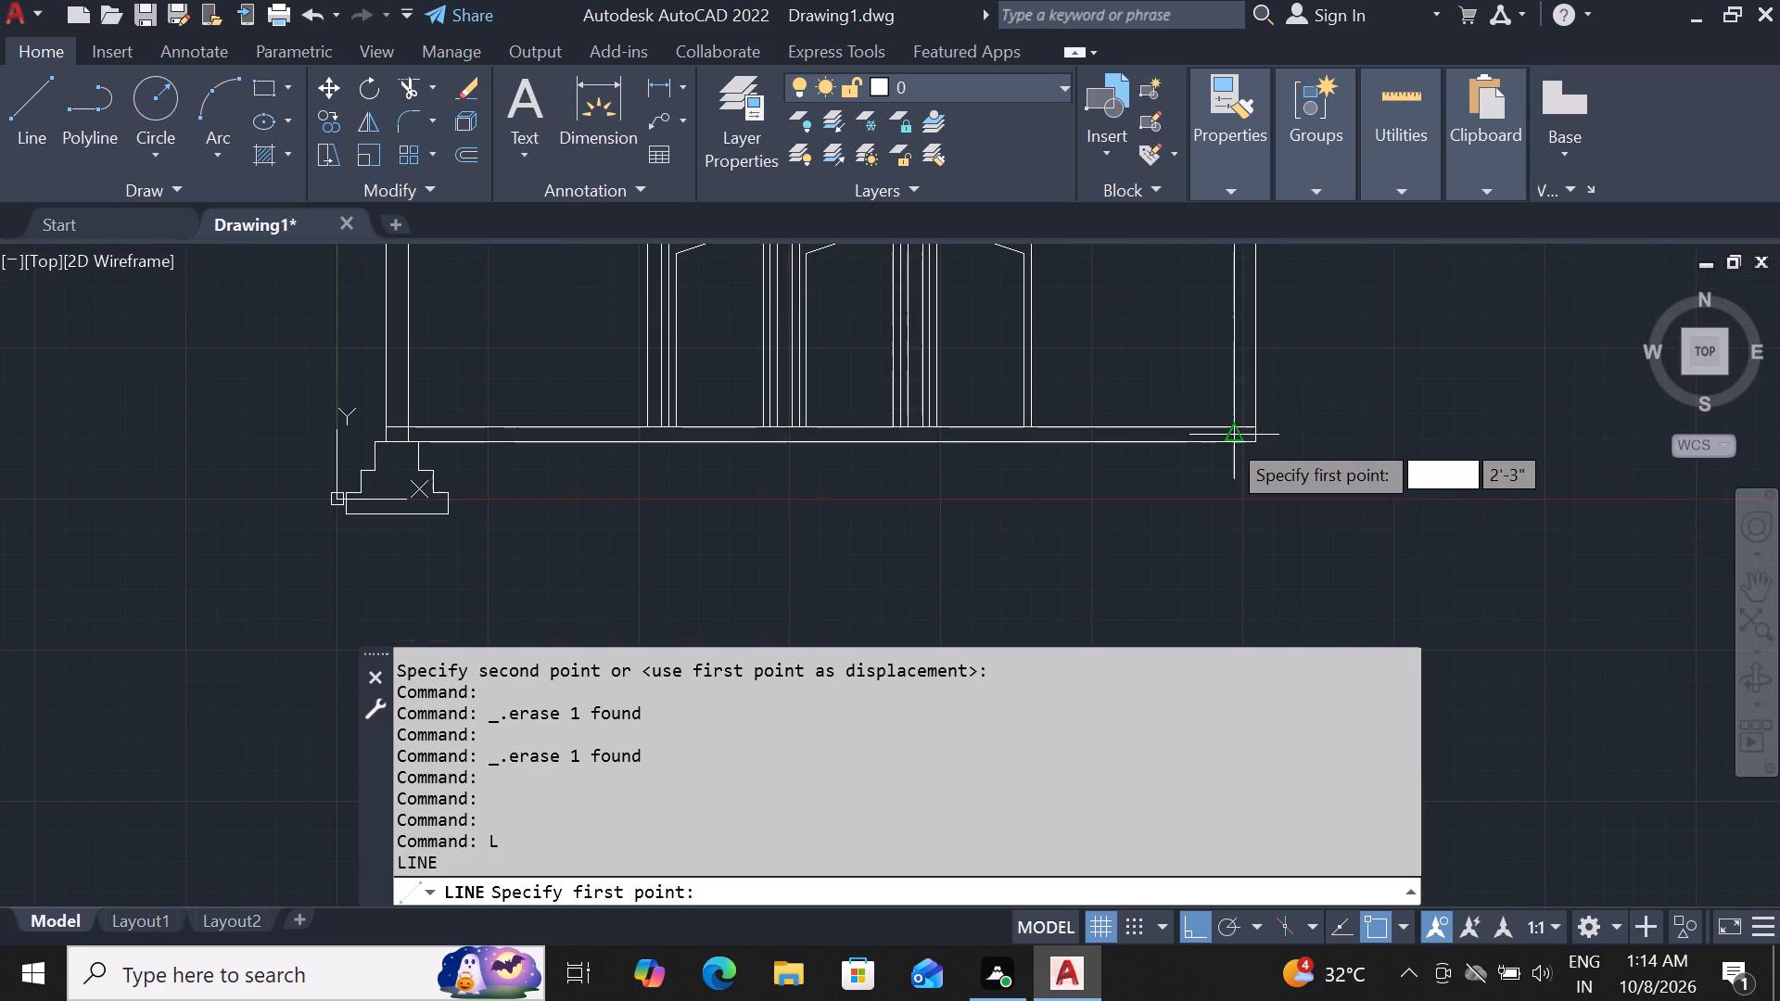
{"action": "scroll", "coordinate": [1227, 437], "scroll_direction": "up", "scroll_amount": 5}
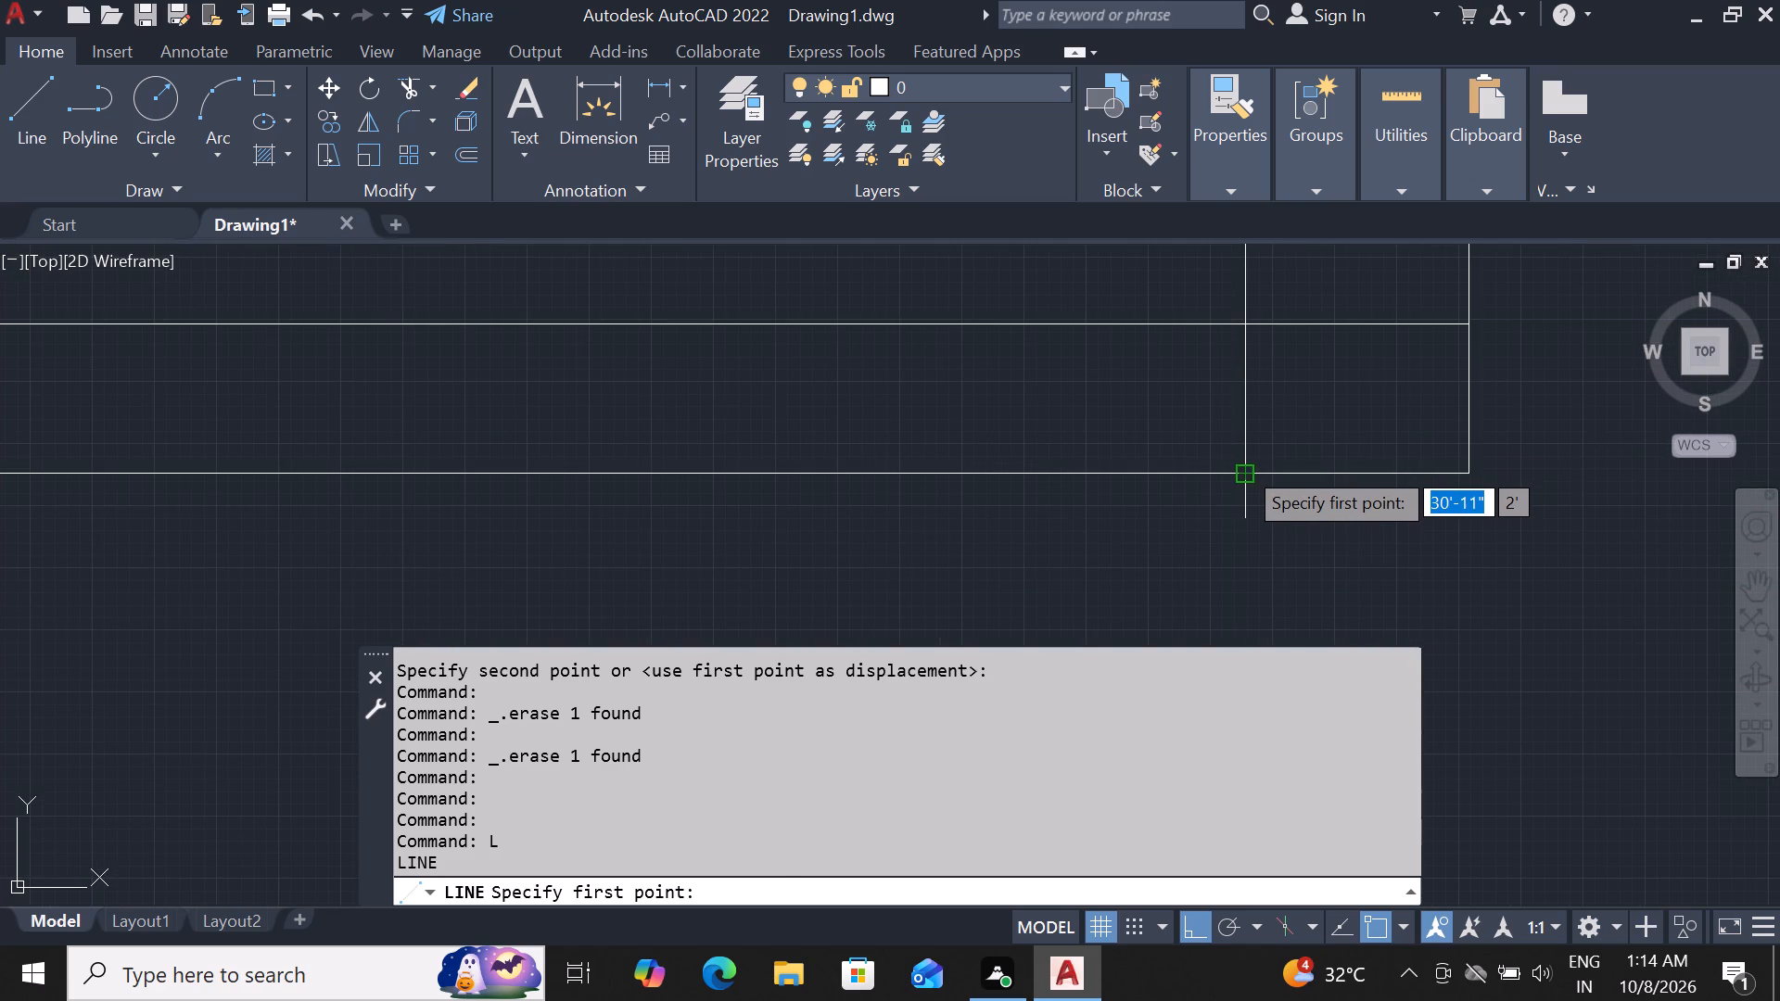
{"action": "left_click_drag", "start_coordinate": [1242, 465], "coordinate": [1257, 465]}
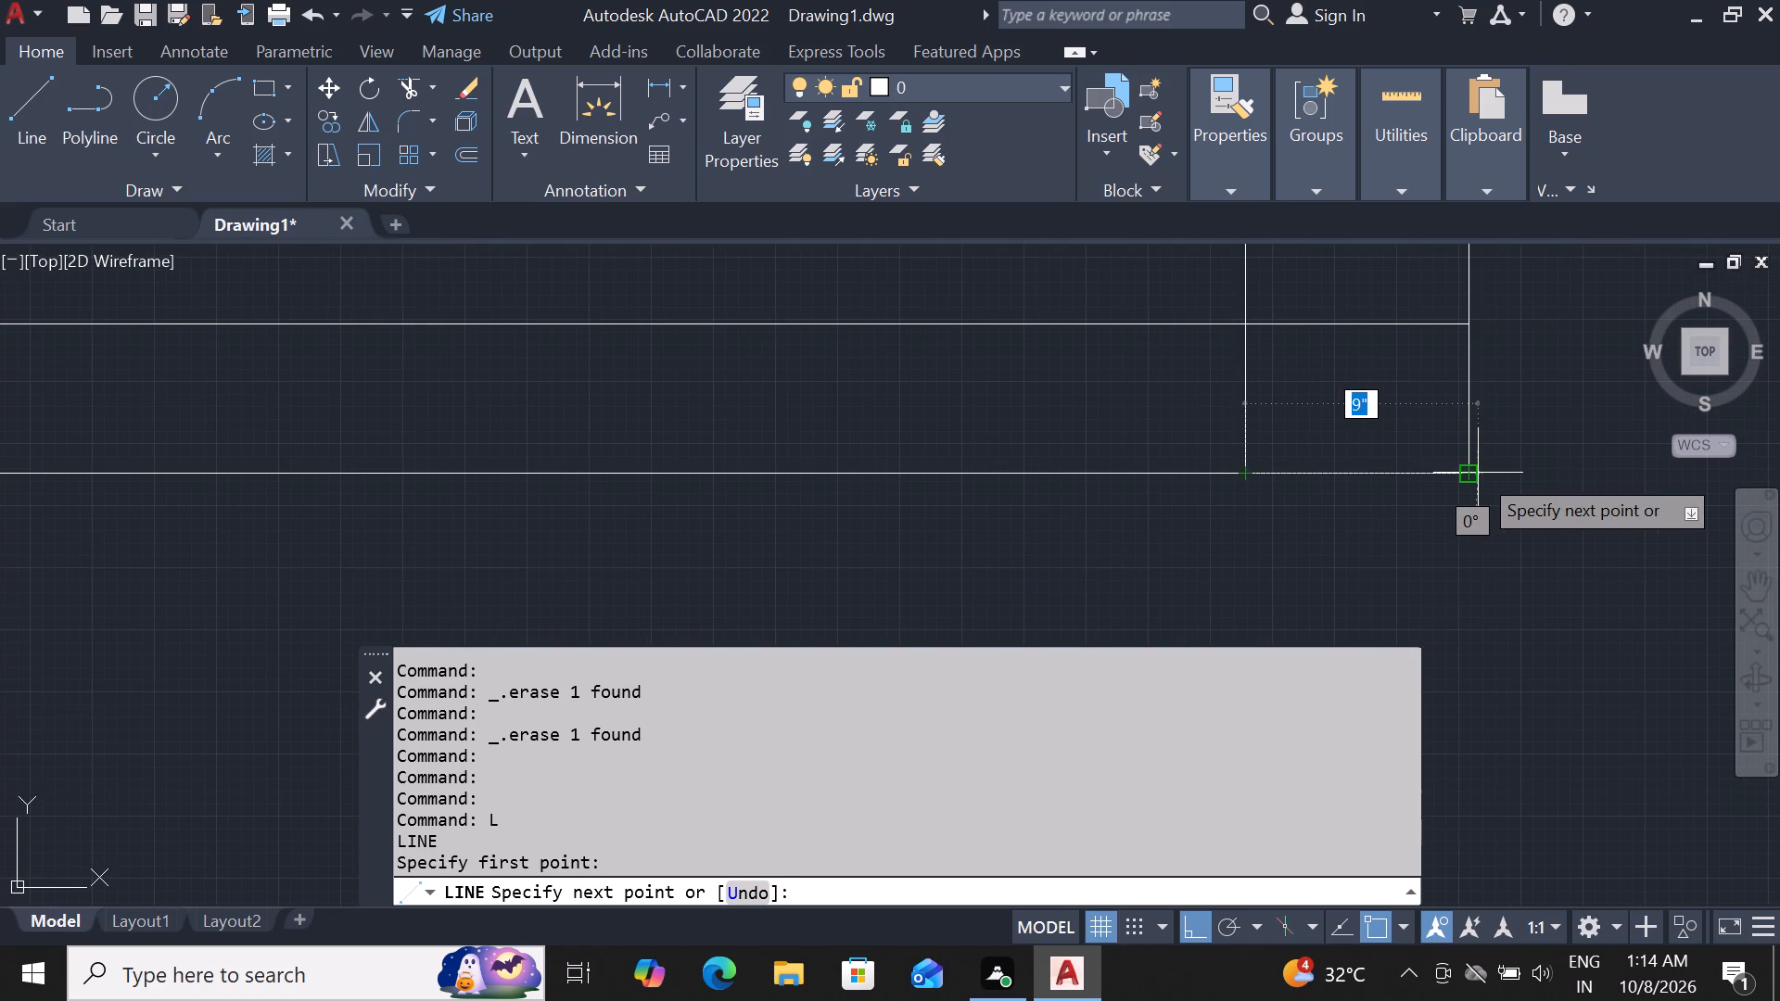
{"action": "left_click", "coordinate": [1474, 473]}
{"action": "key", "text": "space"}
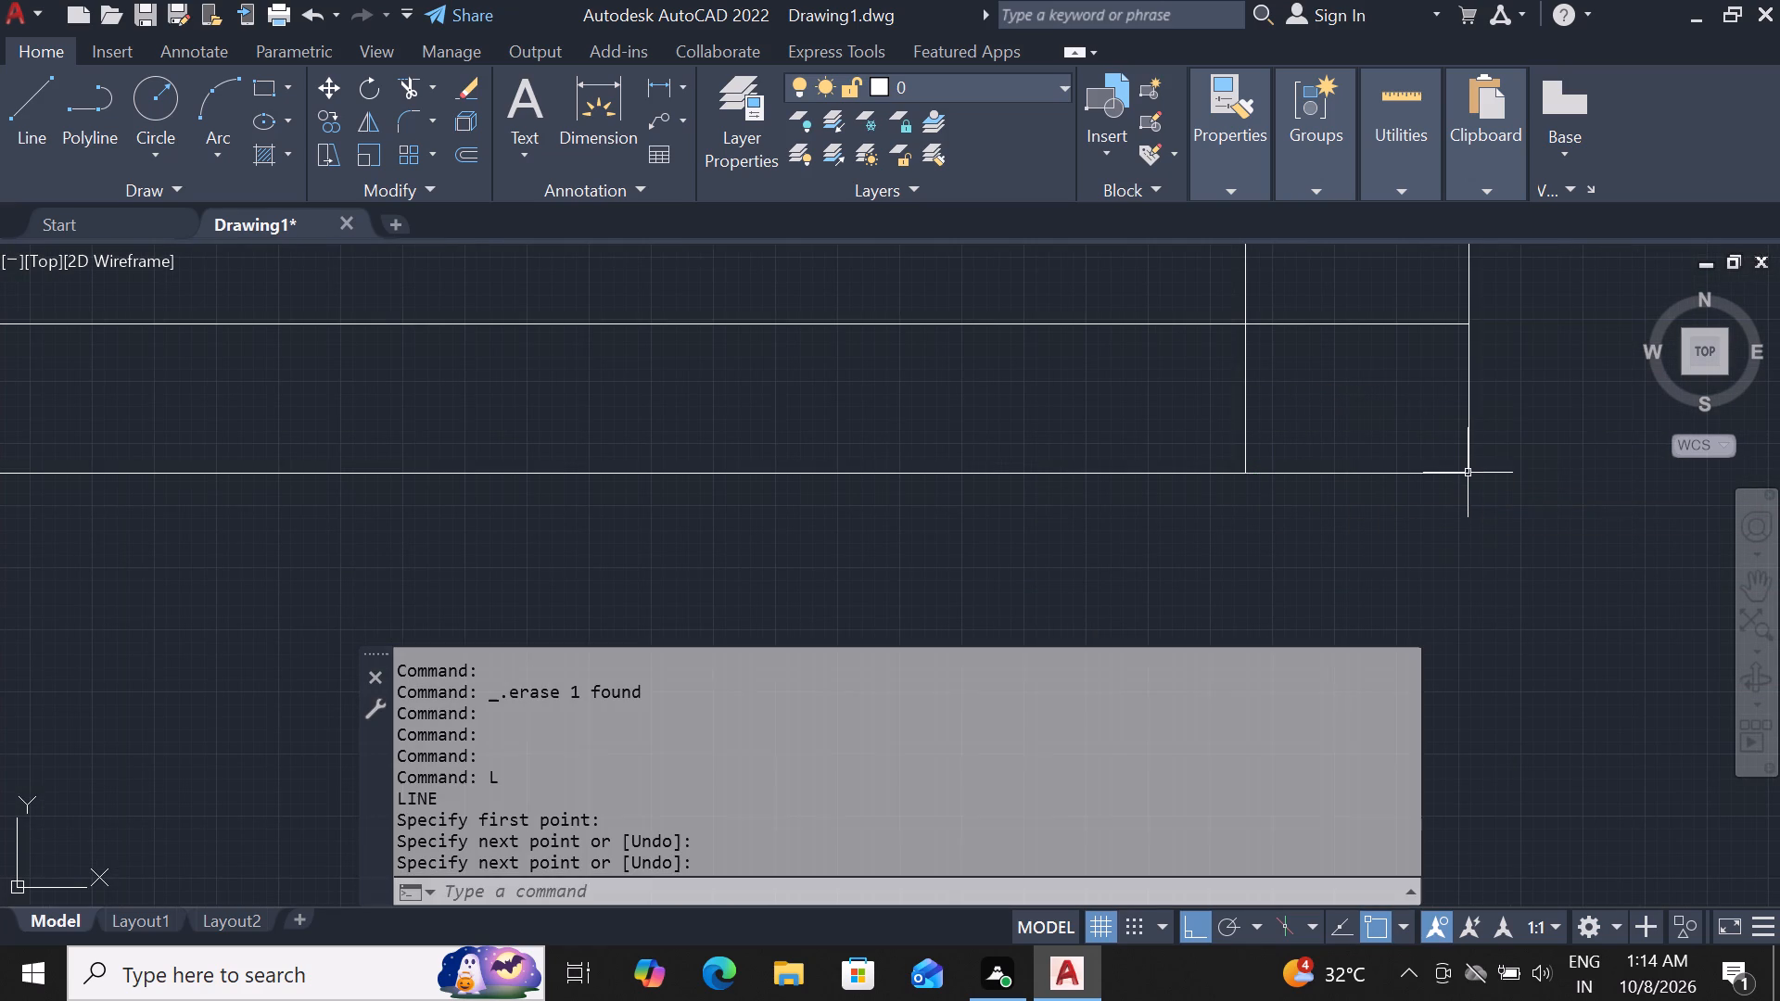
Copy all 12 lines of the stepped footing by its top midpoint to the midpoint of the right wall's base line, 29'-3" away.
{"action": "scroll", "coordinate": [1430, 473], "scroll_direction": "down", "scroll_amount": 7}
{"action": "scroll", "coordinate": [1097, 446], "scroll_direction": "up", "scroll_amount": 3}
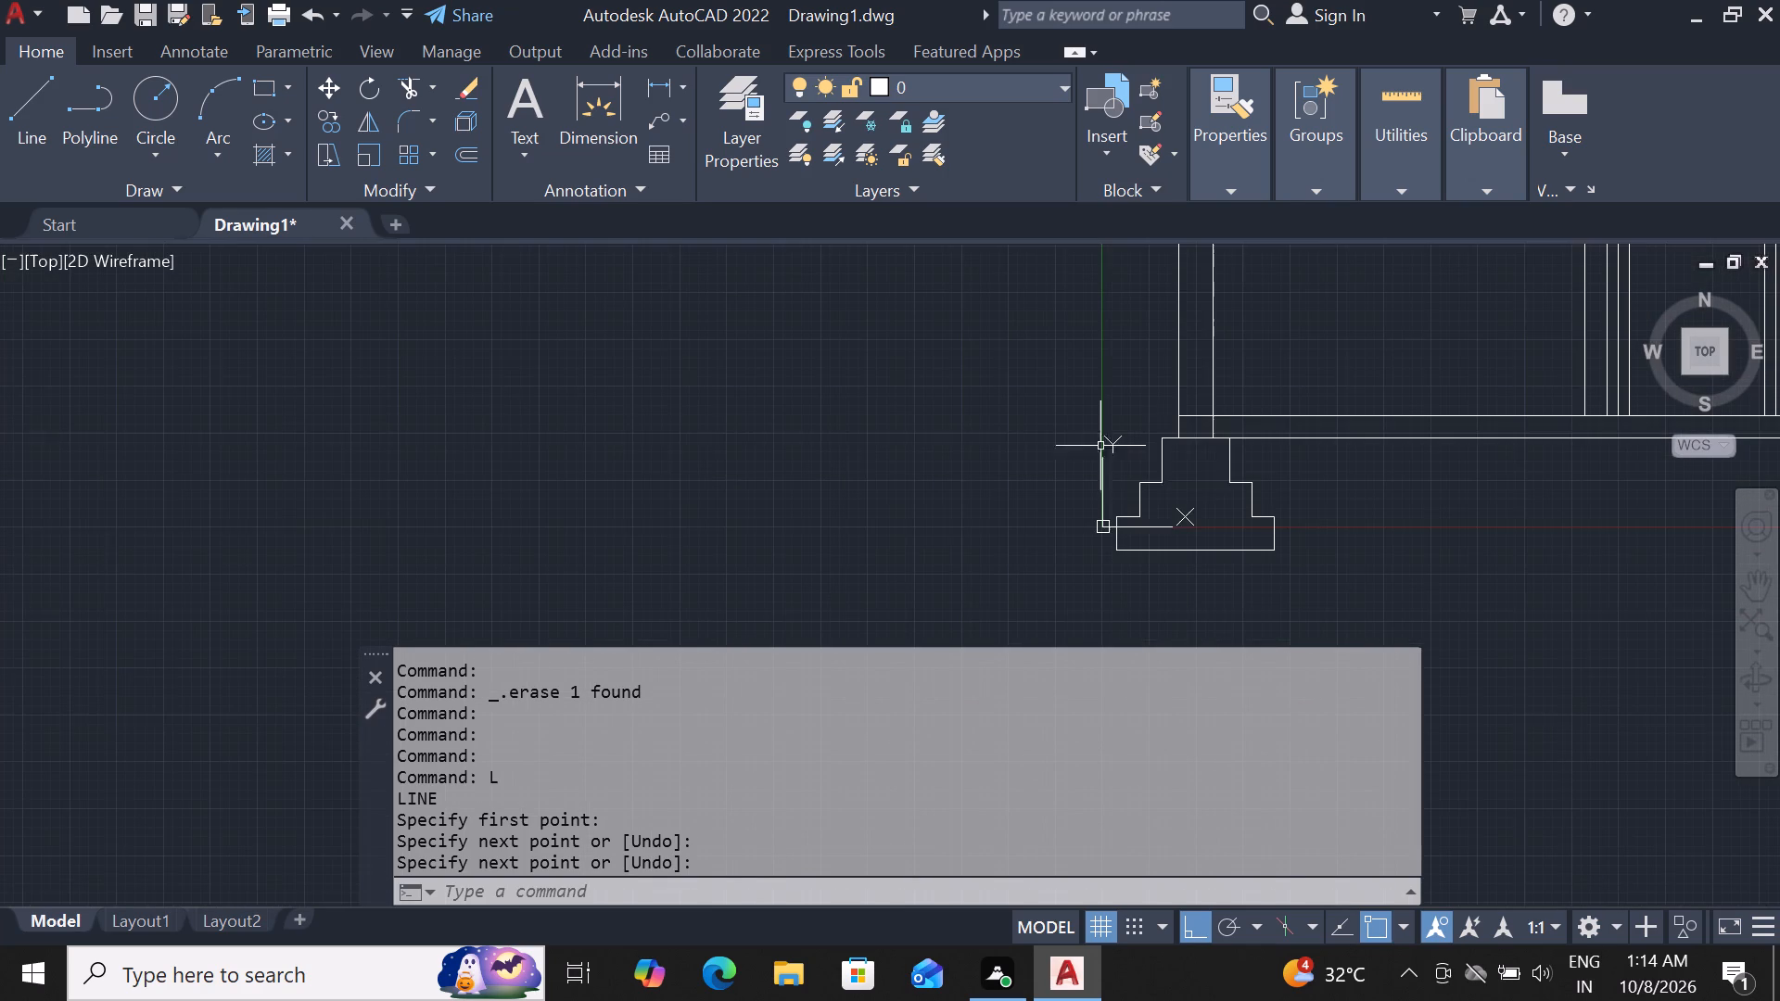
{"action": "left_click", "coordinate": [1209, 439]}
{"action": "left_click", "coordinate": [1228, 475]}
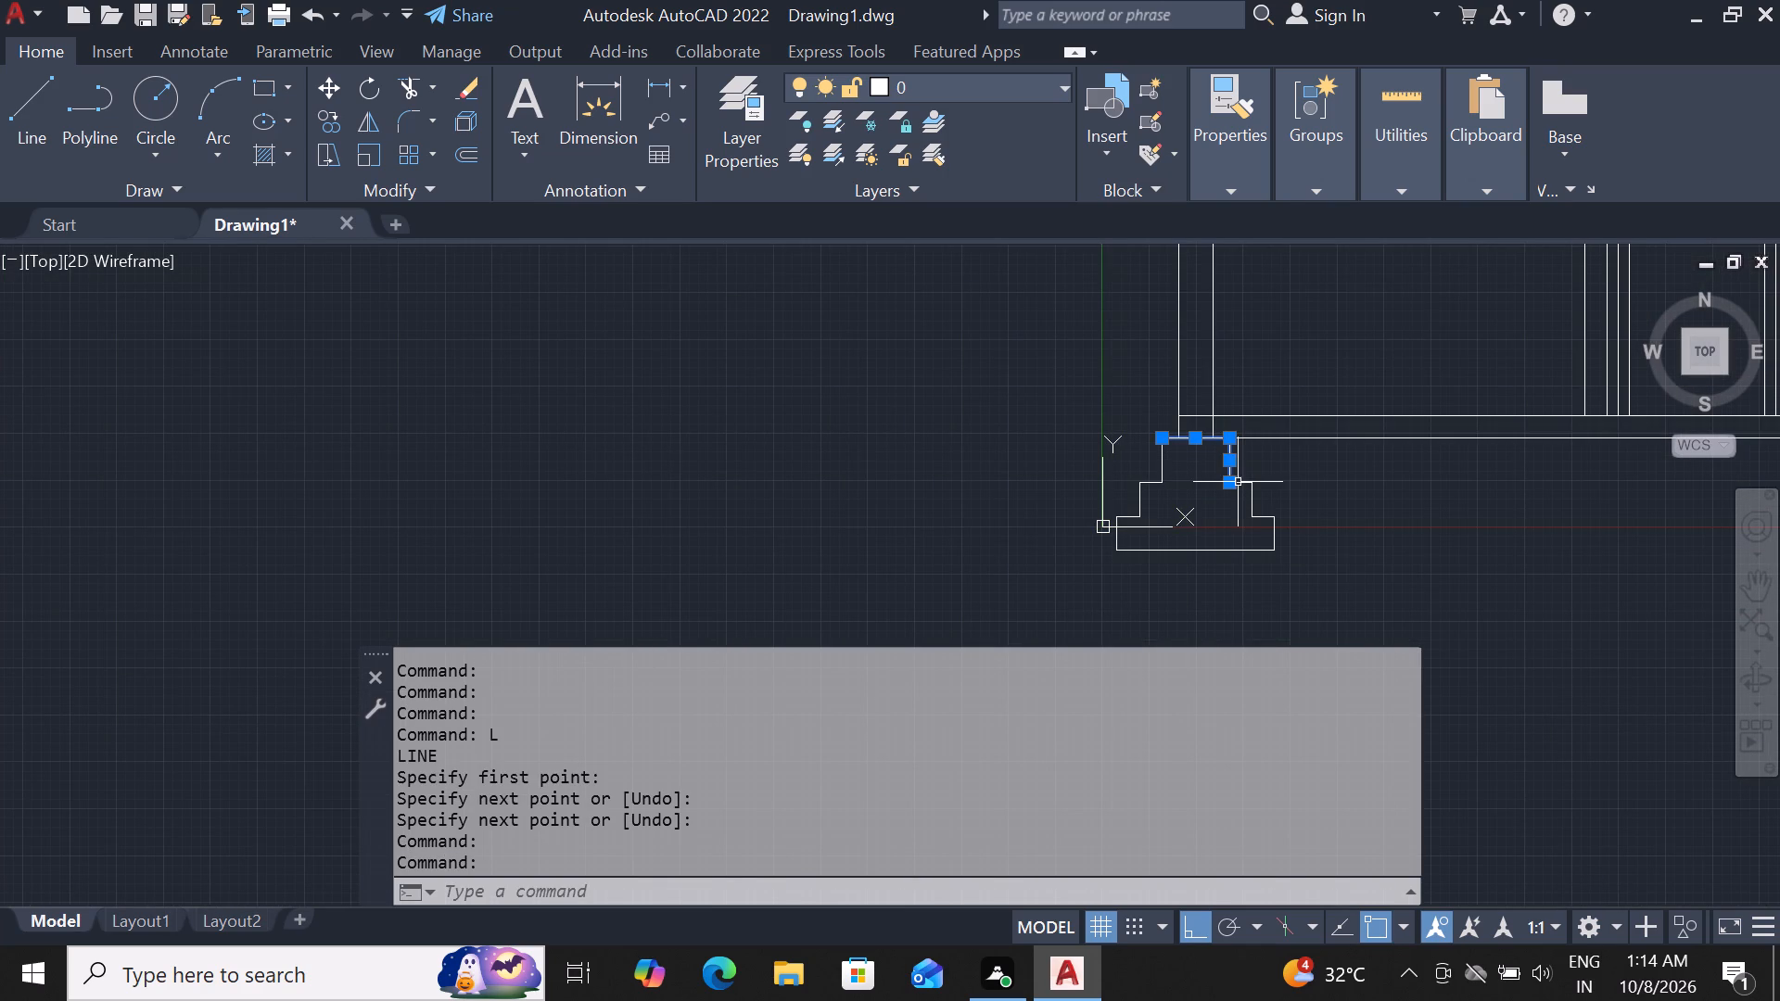
{"action": "left_click", "coordinate": [1240, 484]}
{"action": "left_click", "coordinate": [1251, 510]}
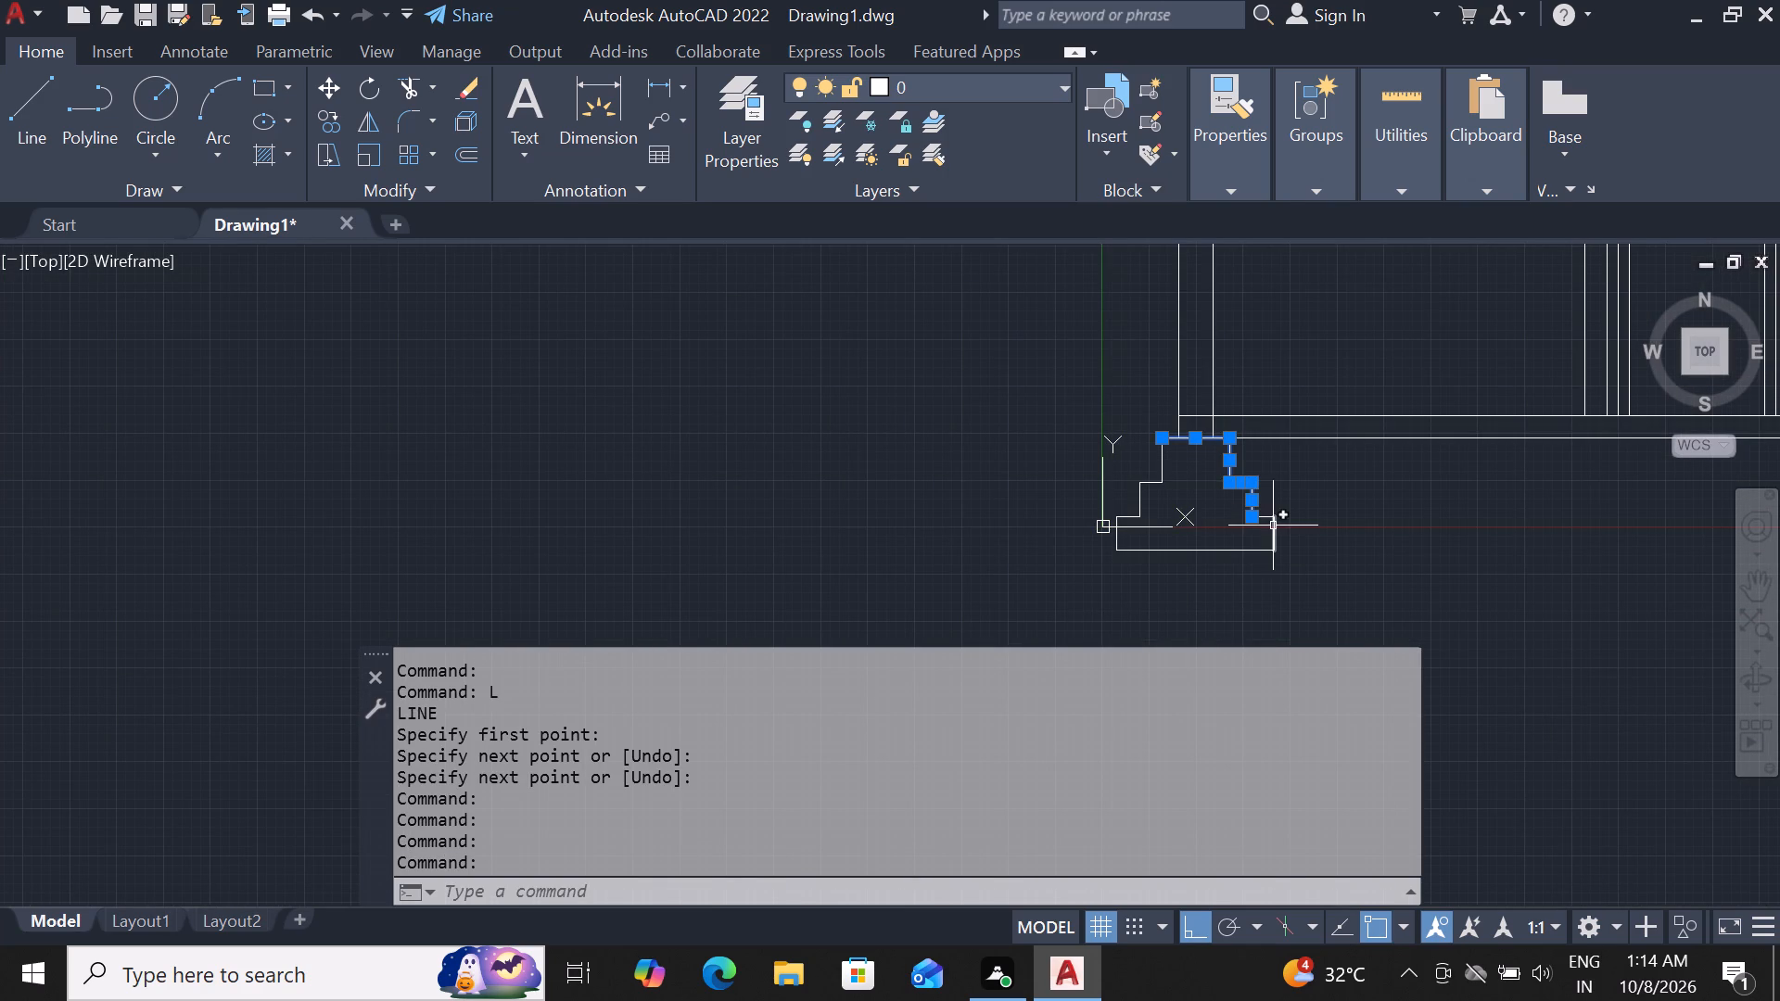
{"action": "left_click", "coordinate": [1273, 526]}
{"action": "left_click", "coordinate": [1262, 519]}
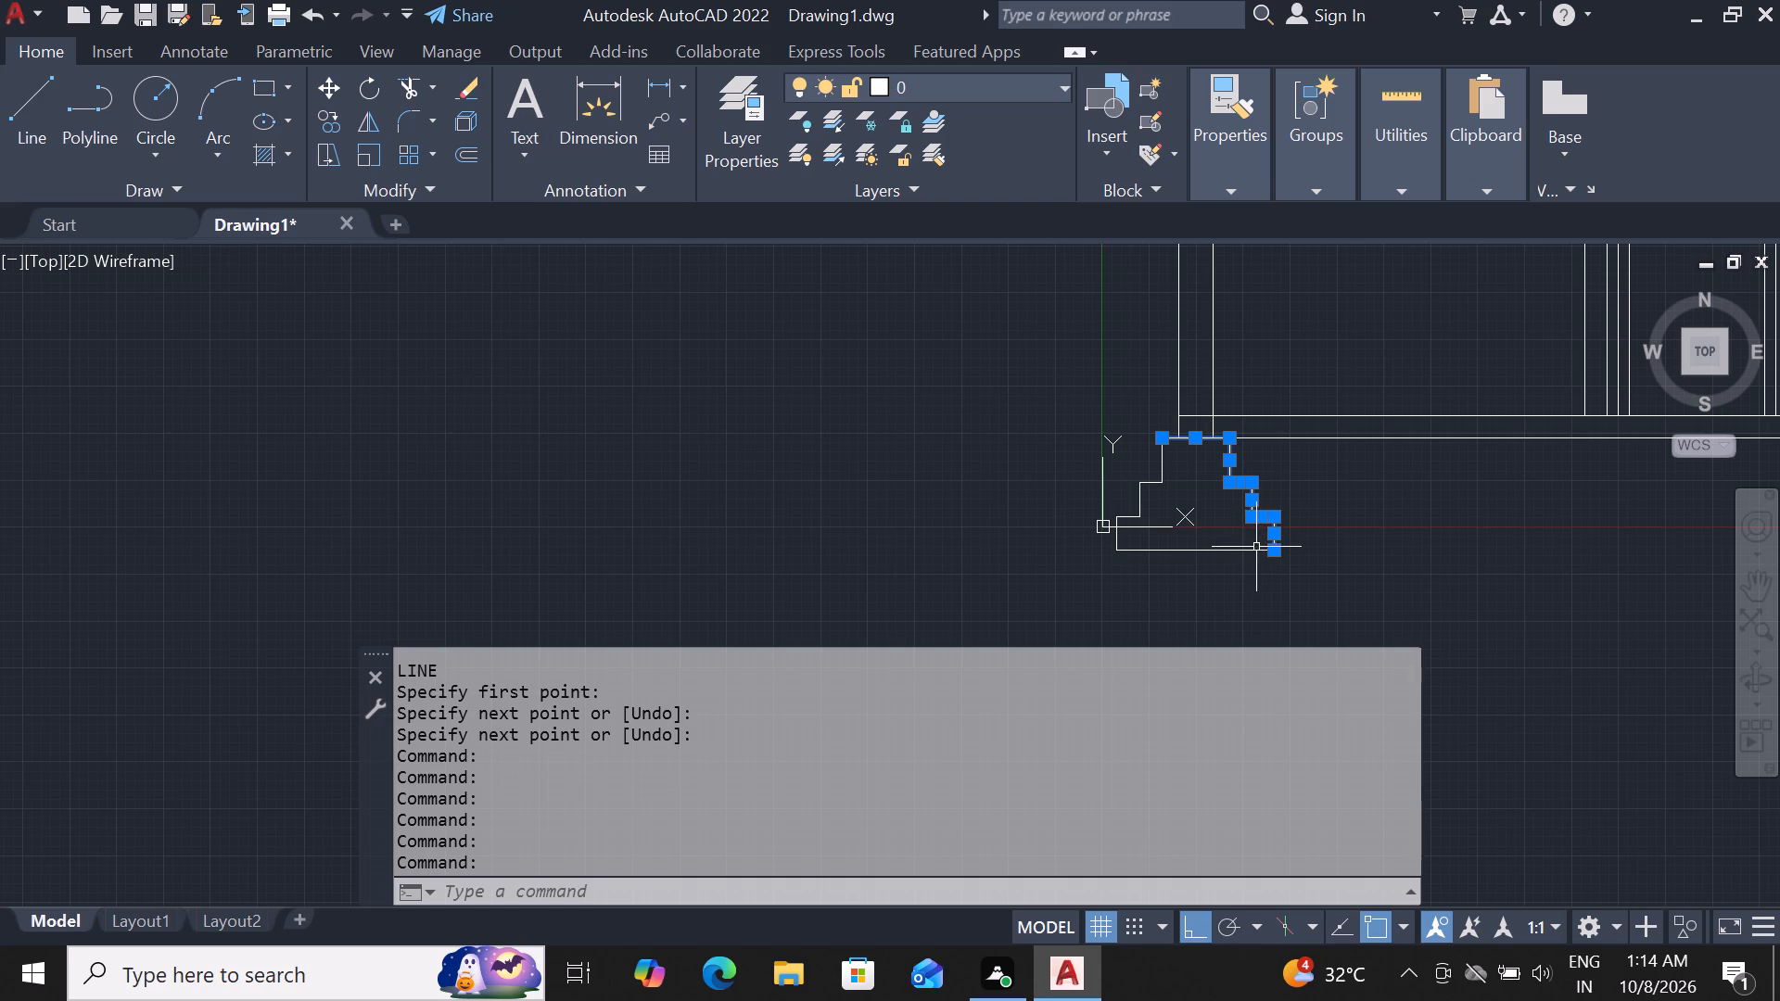
{"action": "left_click", "coordinate": [1255, 551]}
{"action": "scroll", "coordinate": [1104, 530], "scroll_direction": "up", "scroll_amount": 2}
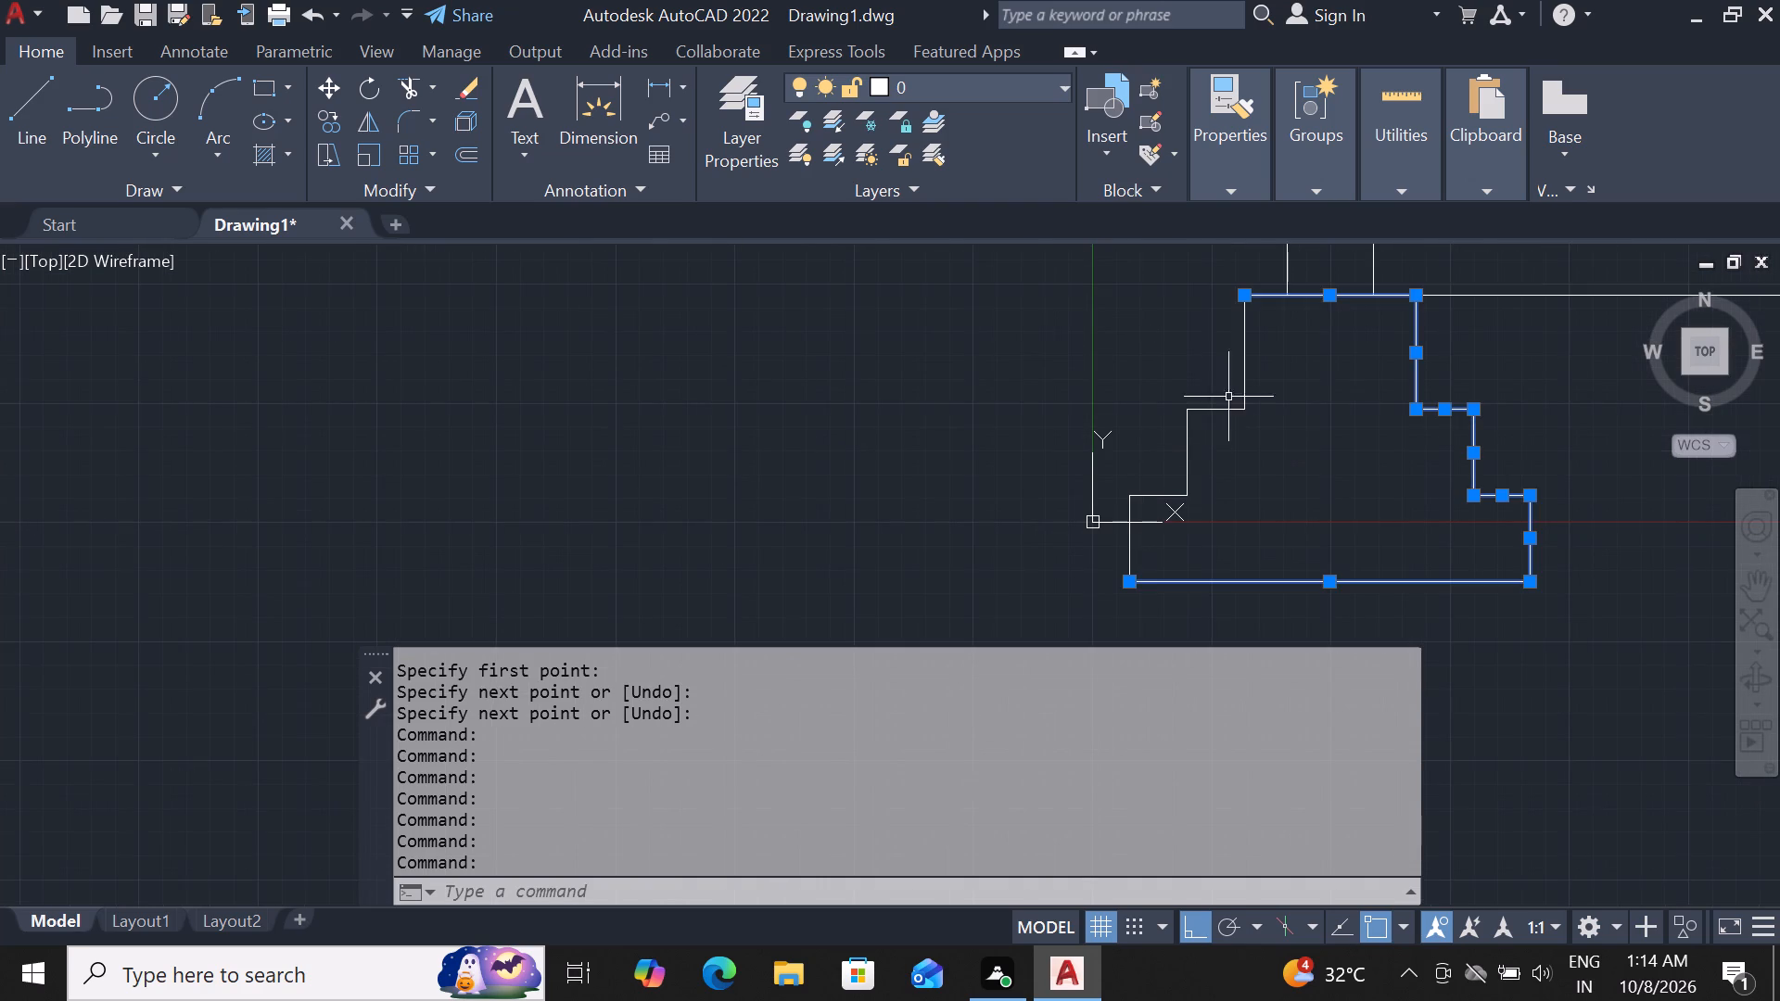
{"action": "left_click", "coordinate": [1248, 389]}
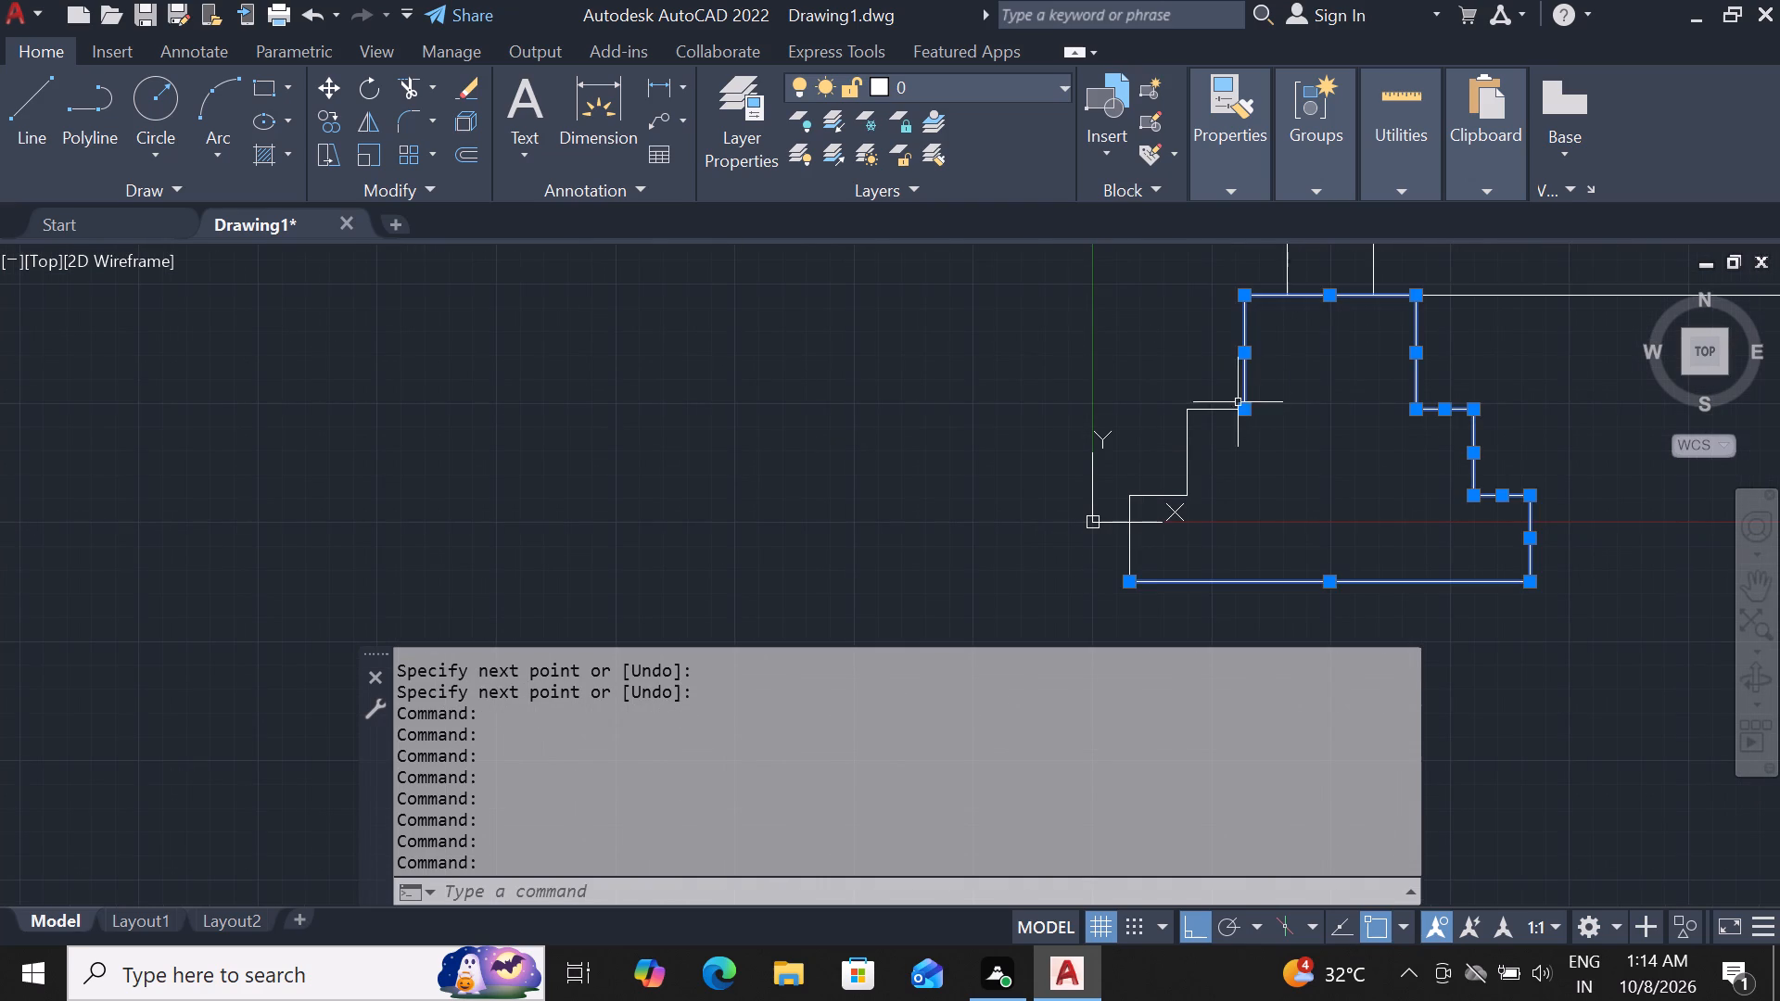
{"action": "left_click", "coordinate": [1233, 411]}
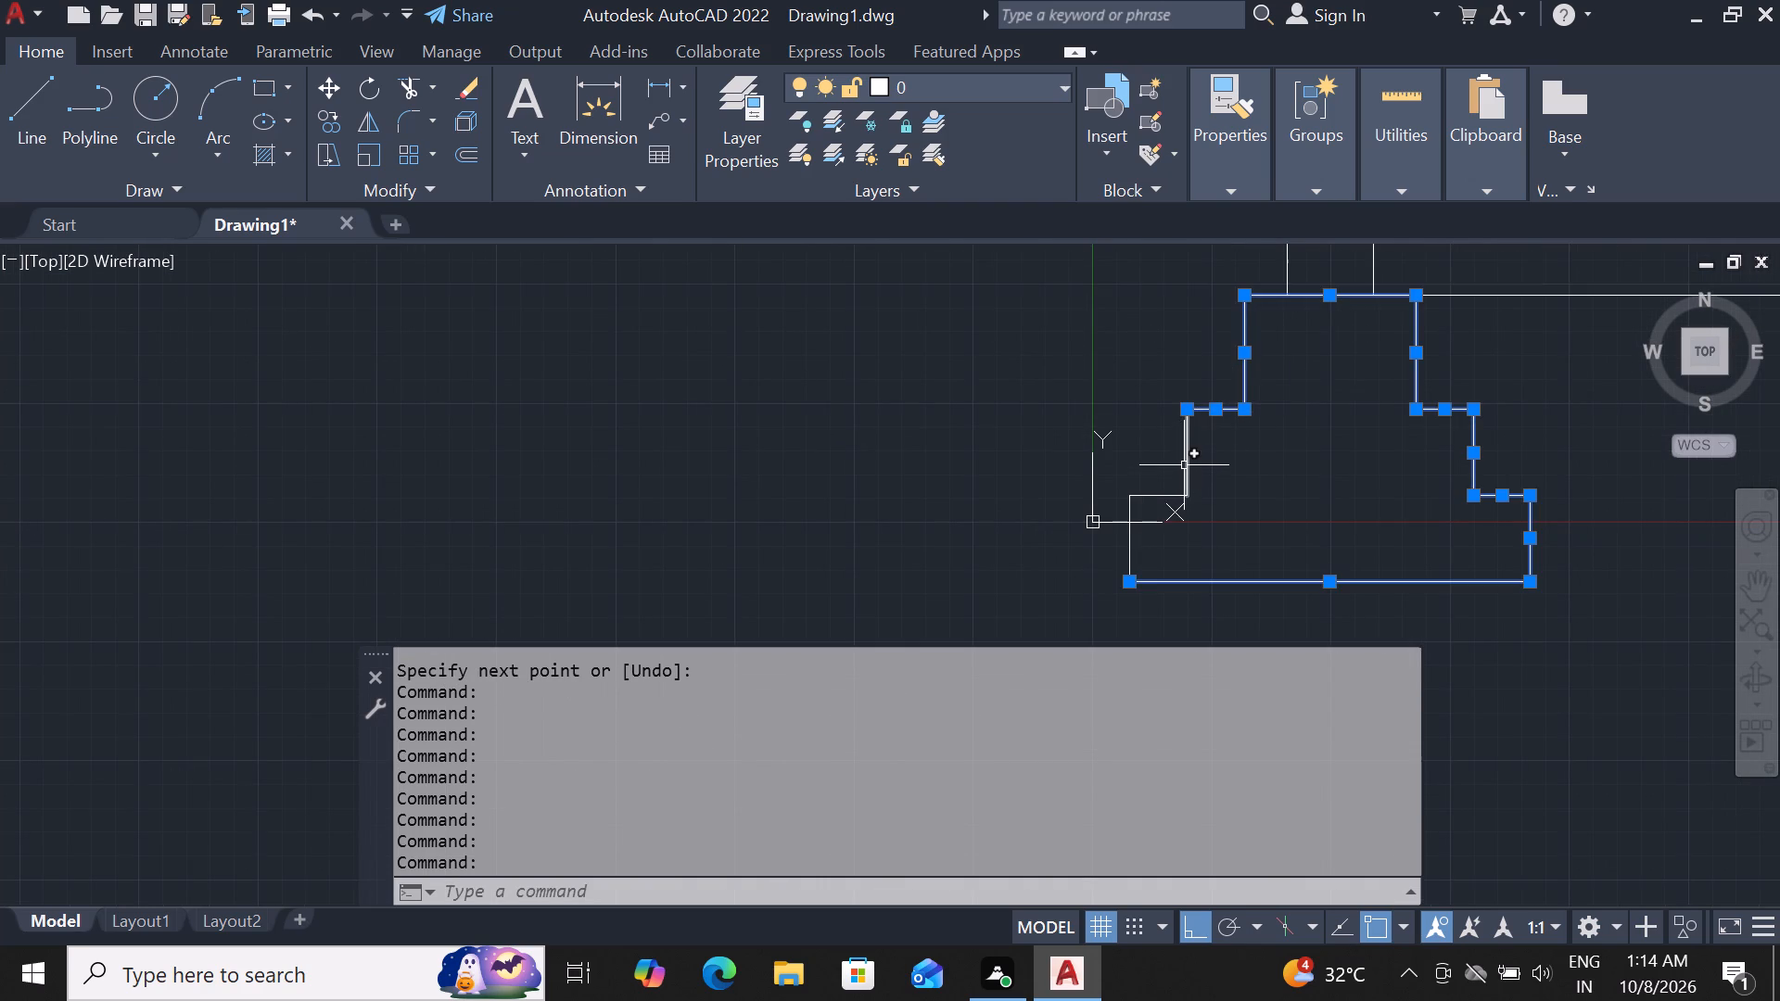
{"action": "left_click", "coordinate": [1184, 465]}
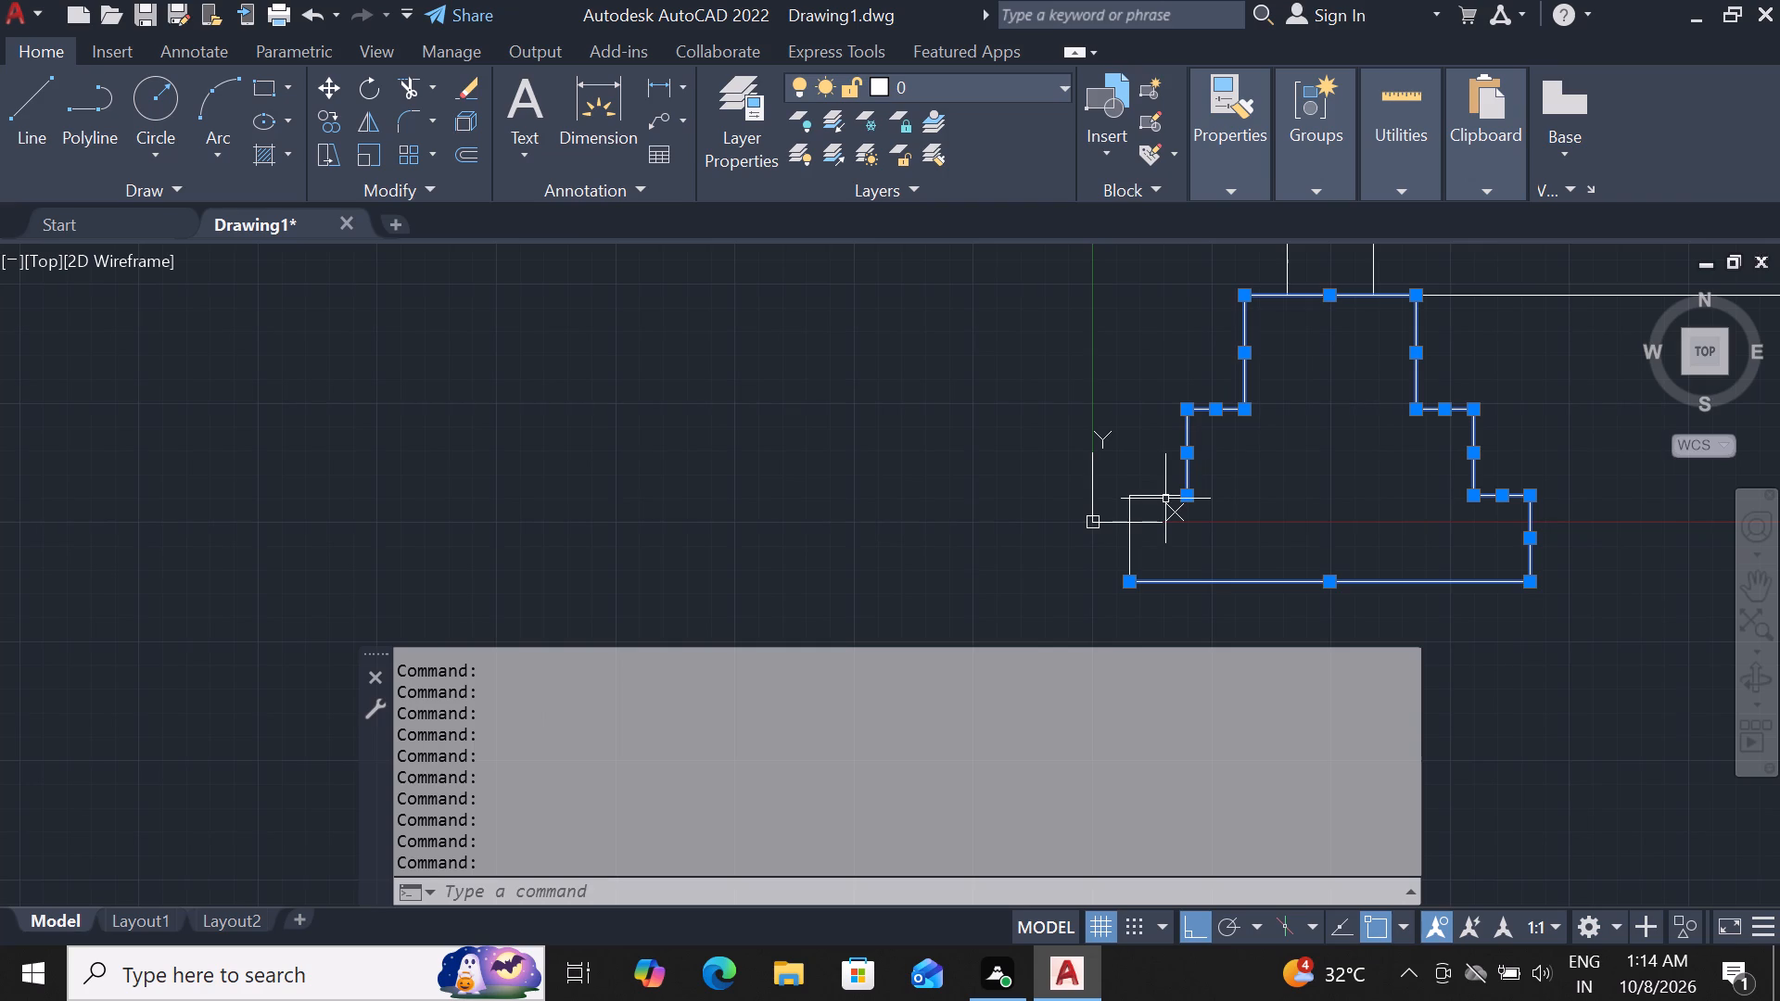
{"action": "left_click", "coordinate": [1165, 498]}
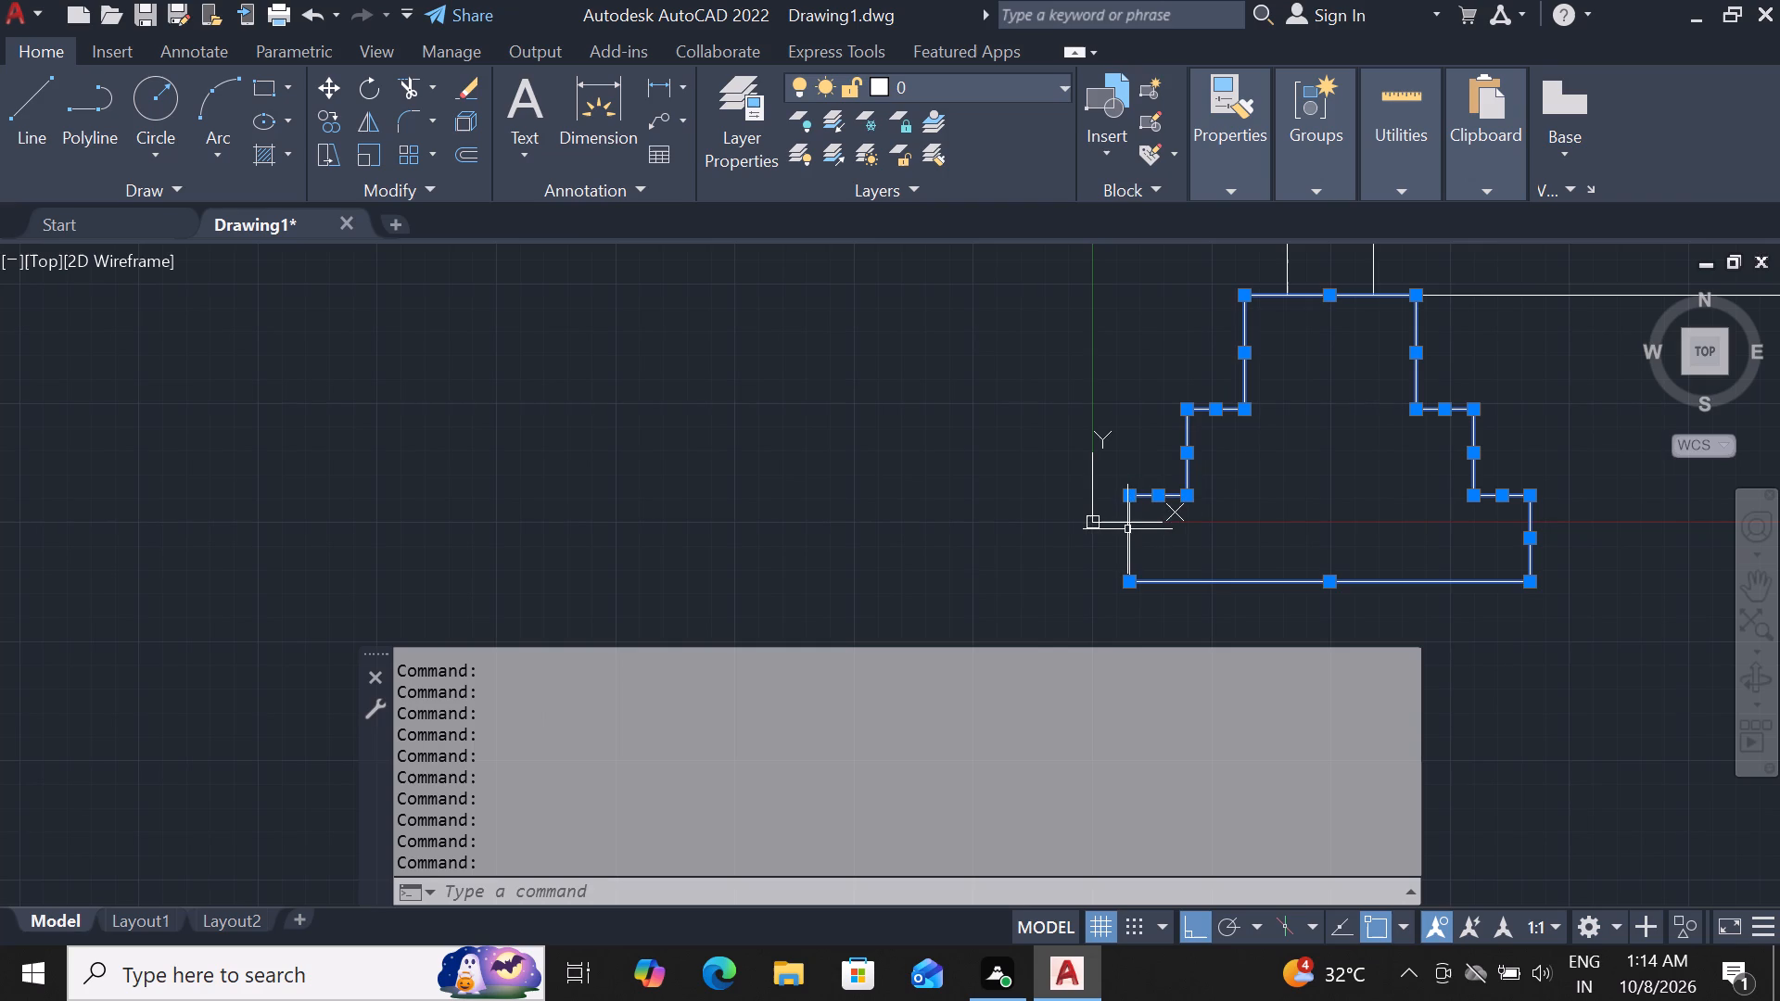
{"action": "left_click", "coordinate": [1127, 529]}
{"action": "scroll", "coordinate": [1214, 484], "scroll_direction": "down", "scroll_amount": 1}
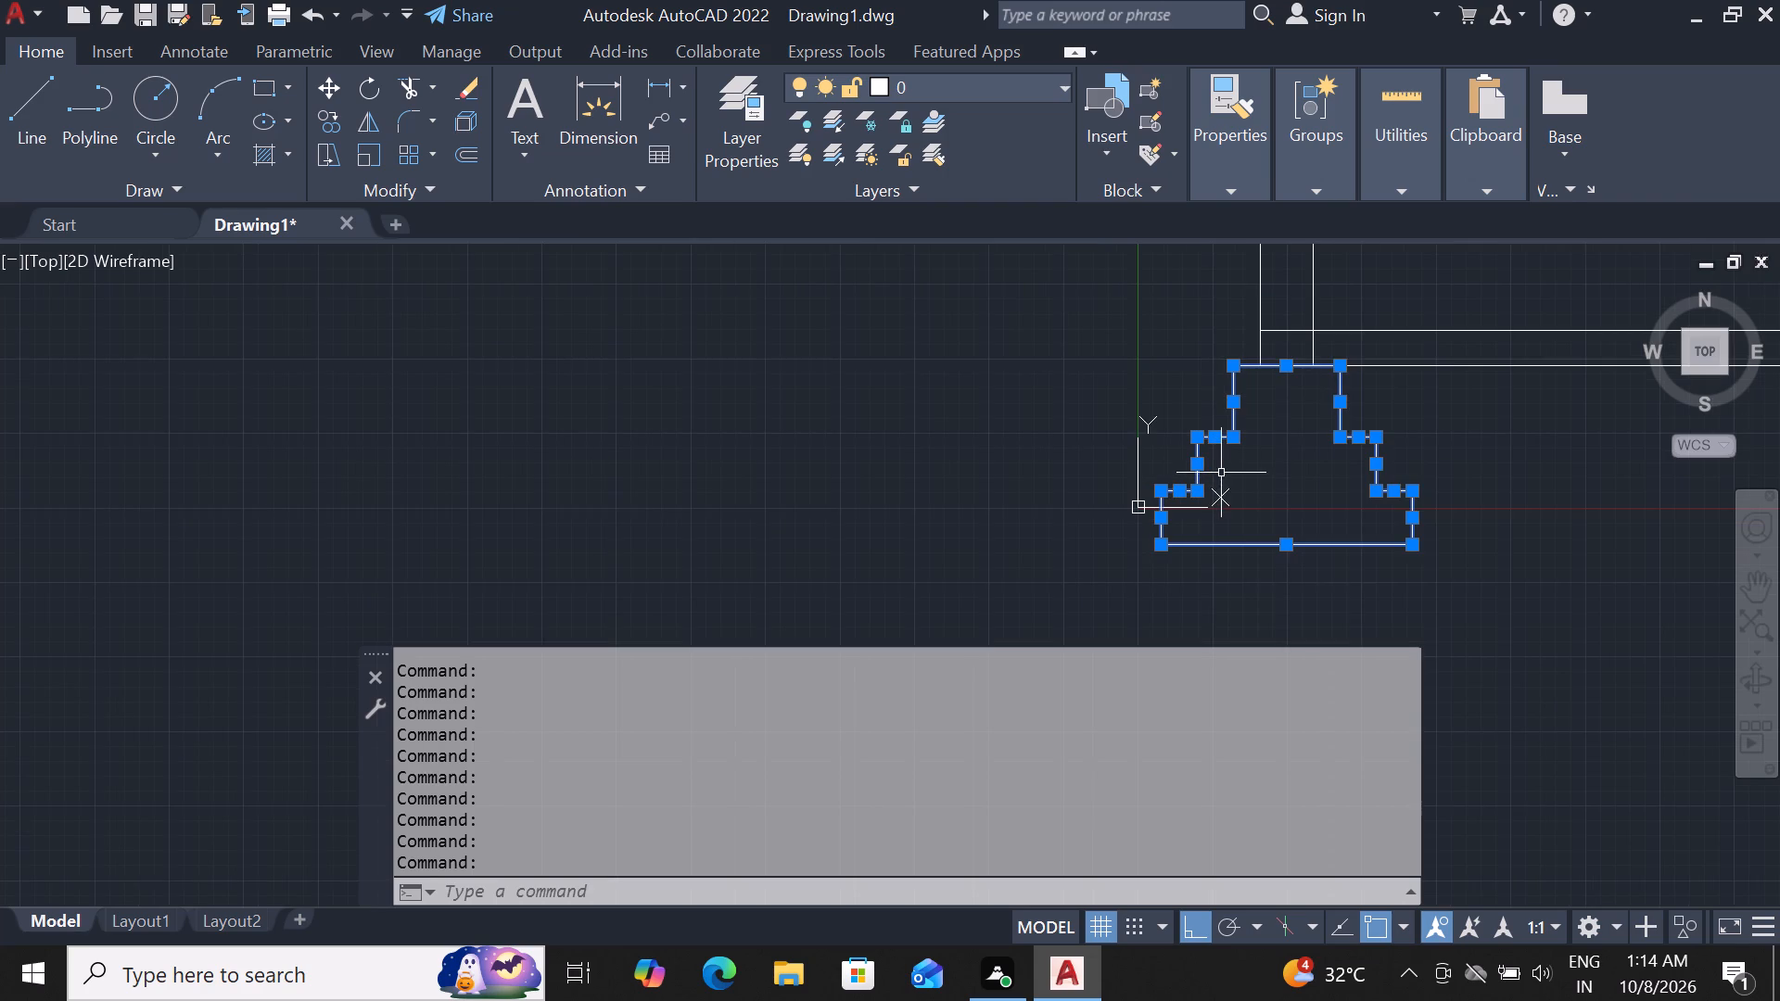
{"action": "type", "text": "co"}
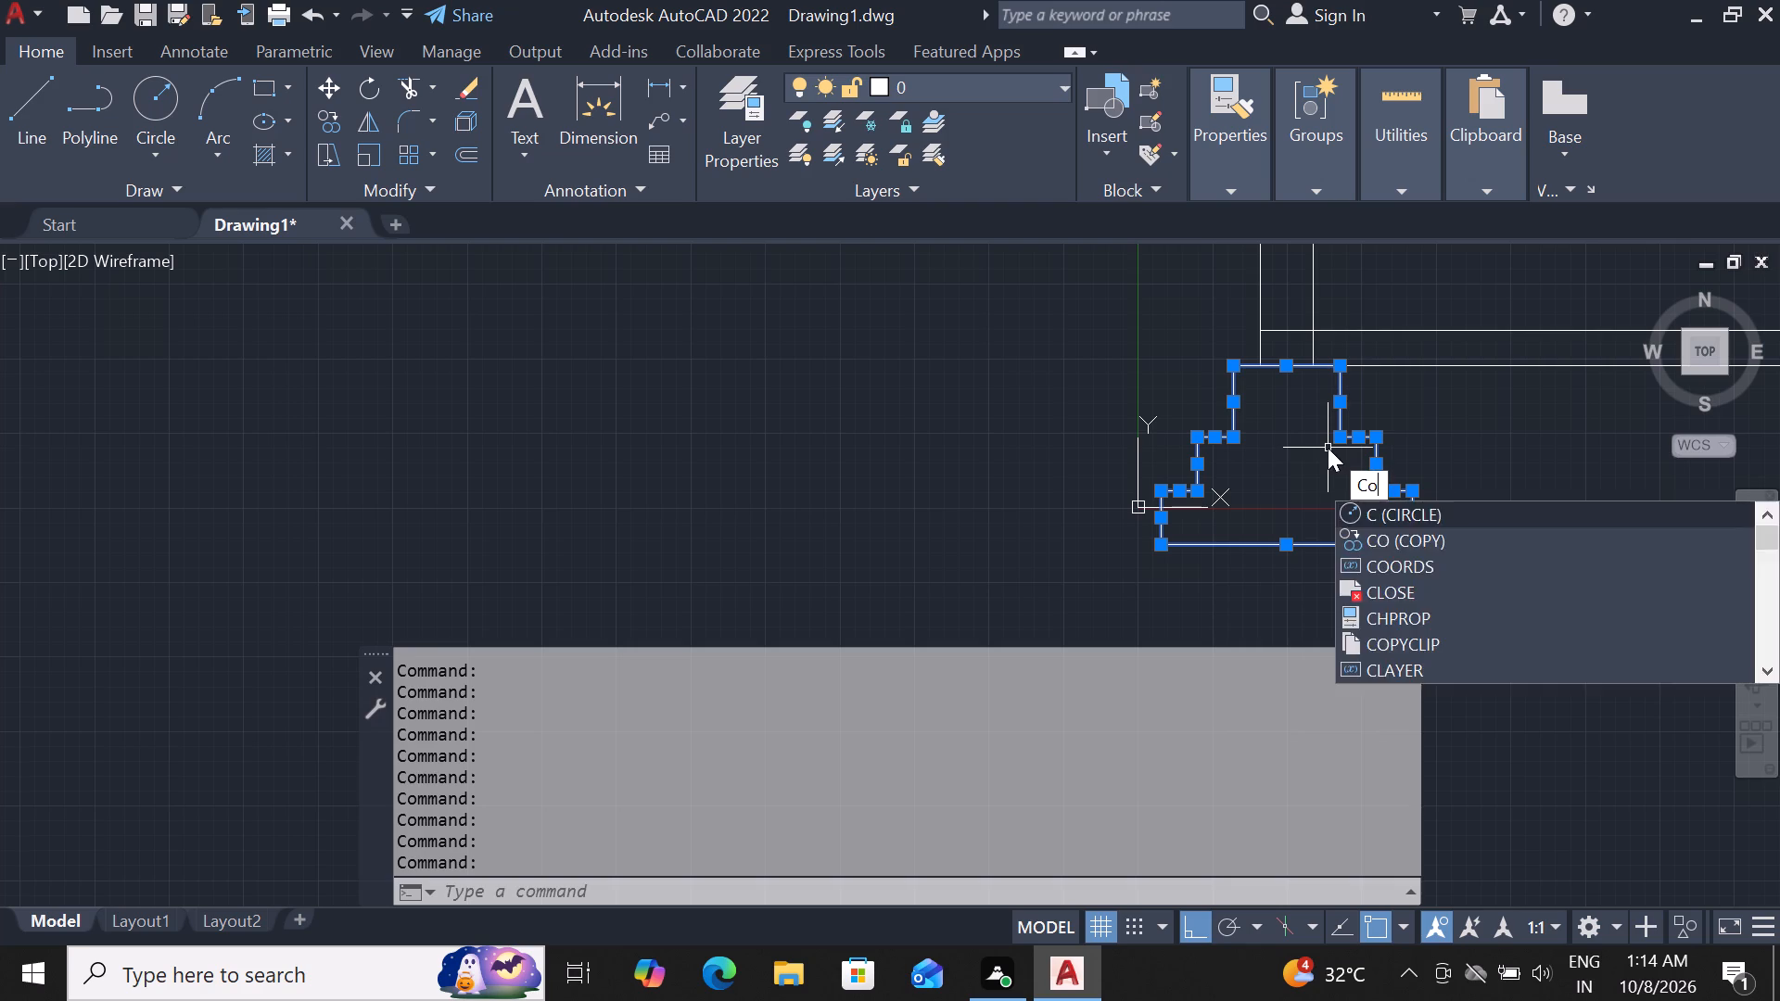
{"action": "key", "text": "space"}
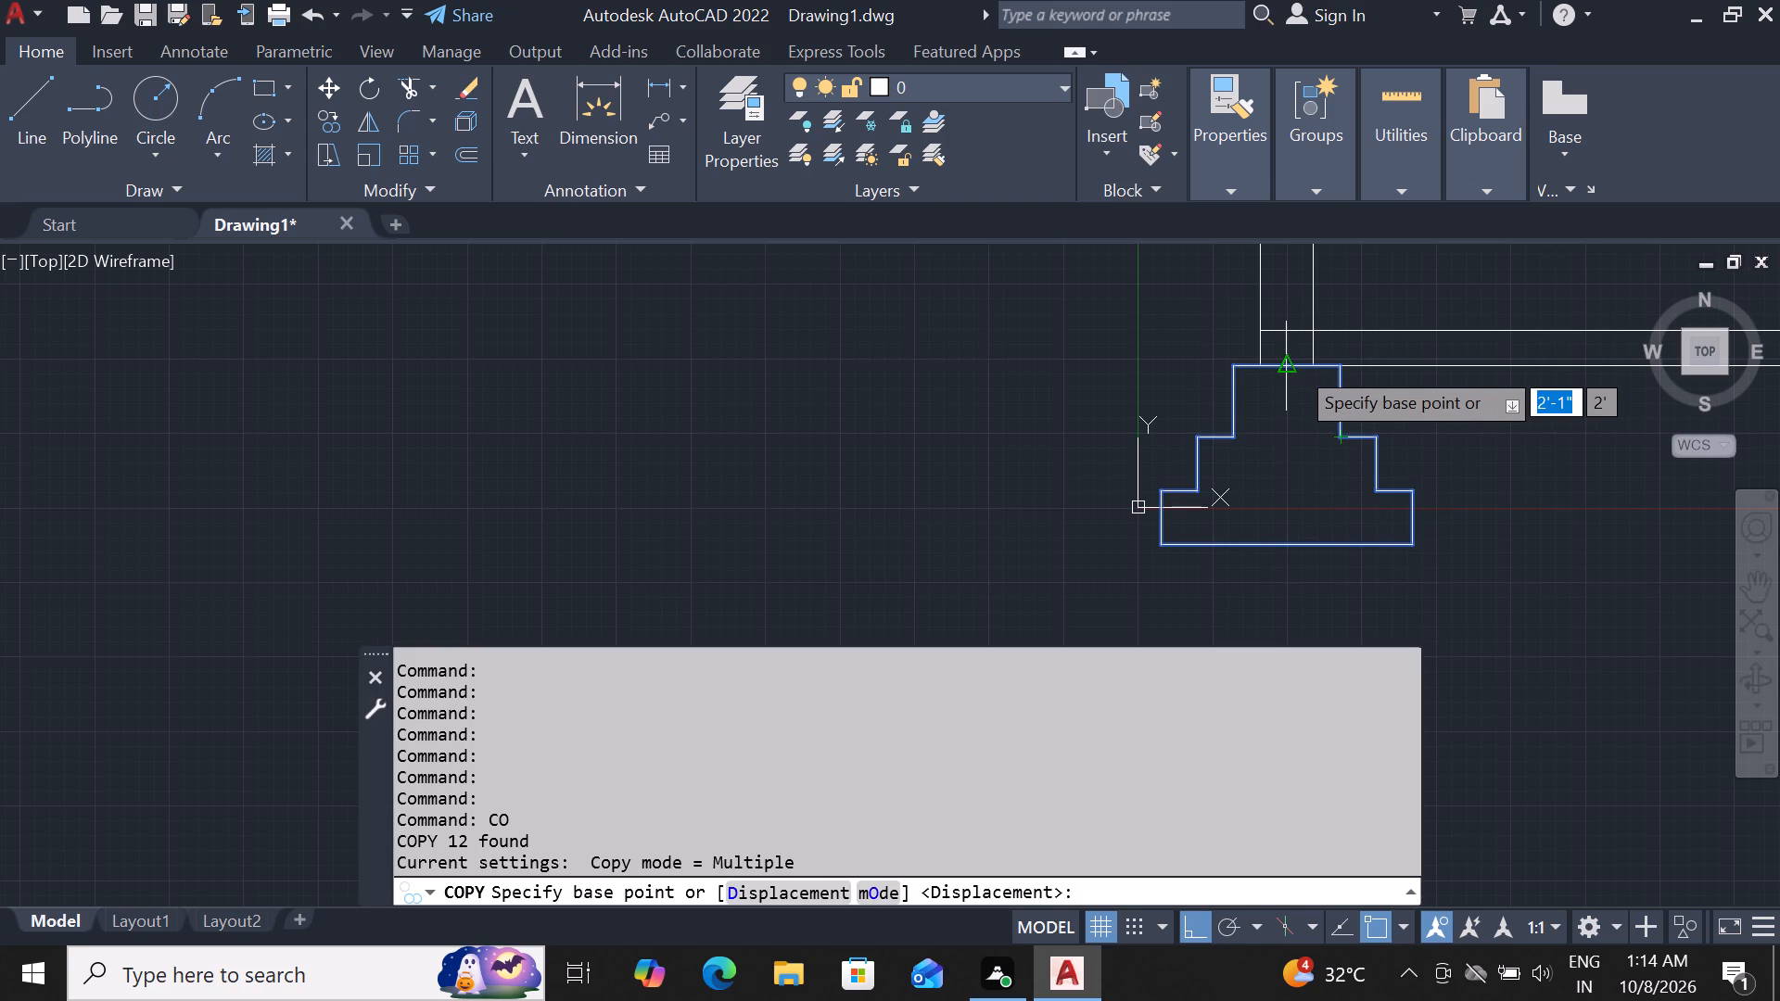
{"action": "left_click", "coordinate": [1295, 365]}
{"action": "scroll", "coordinate": [1132, 393], "scroll_direction": "down", "scroll_amount": 4}
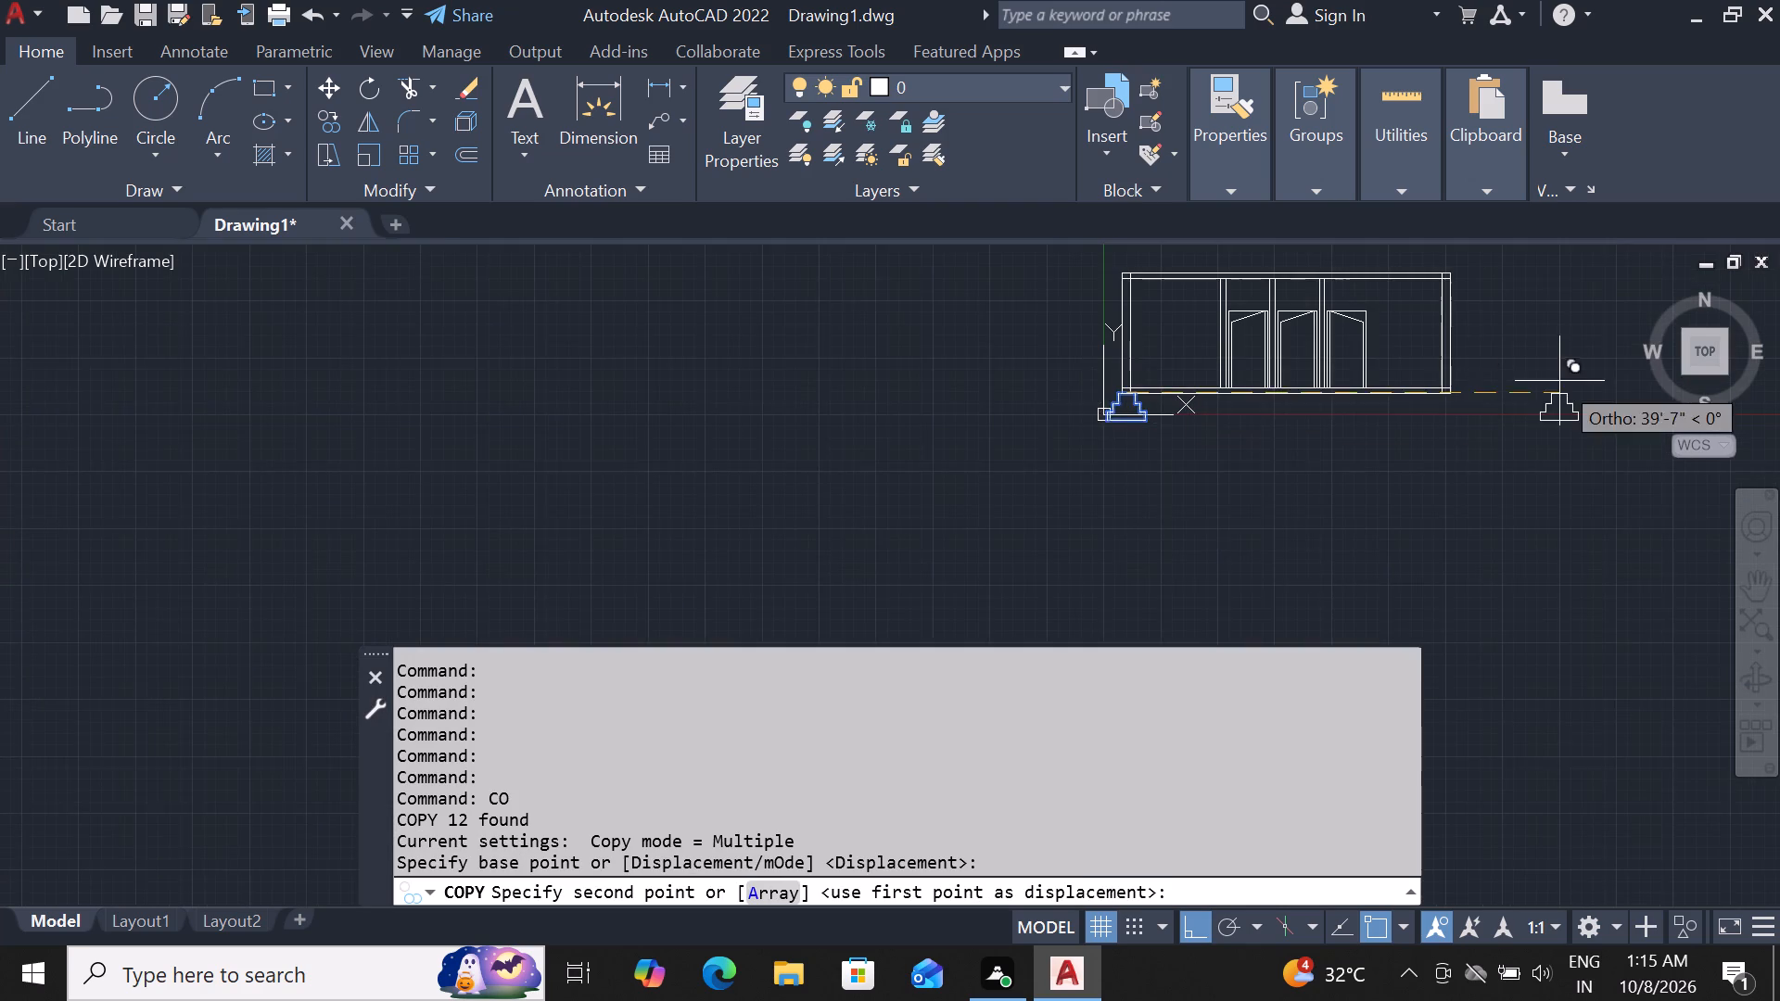
{"action": "scroll", "coordinate": [1552, 386], "scroll_direction": "up", "scroll_amount": 2}
{"action": "scroll", "coordinate": [1315, 382], "scroll_direction": "up", "scroll_amount": 2}
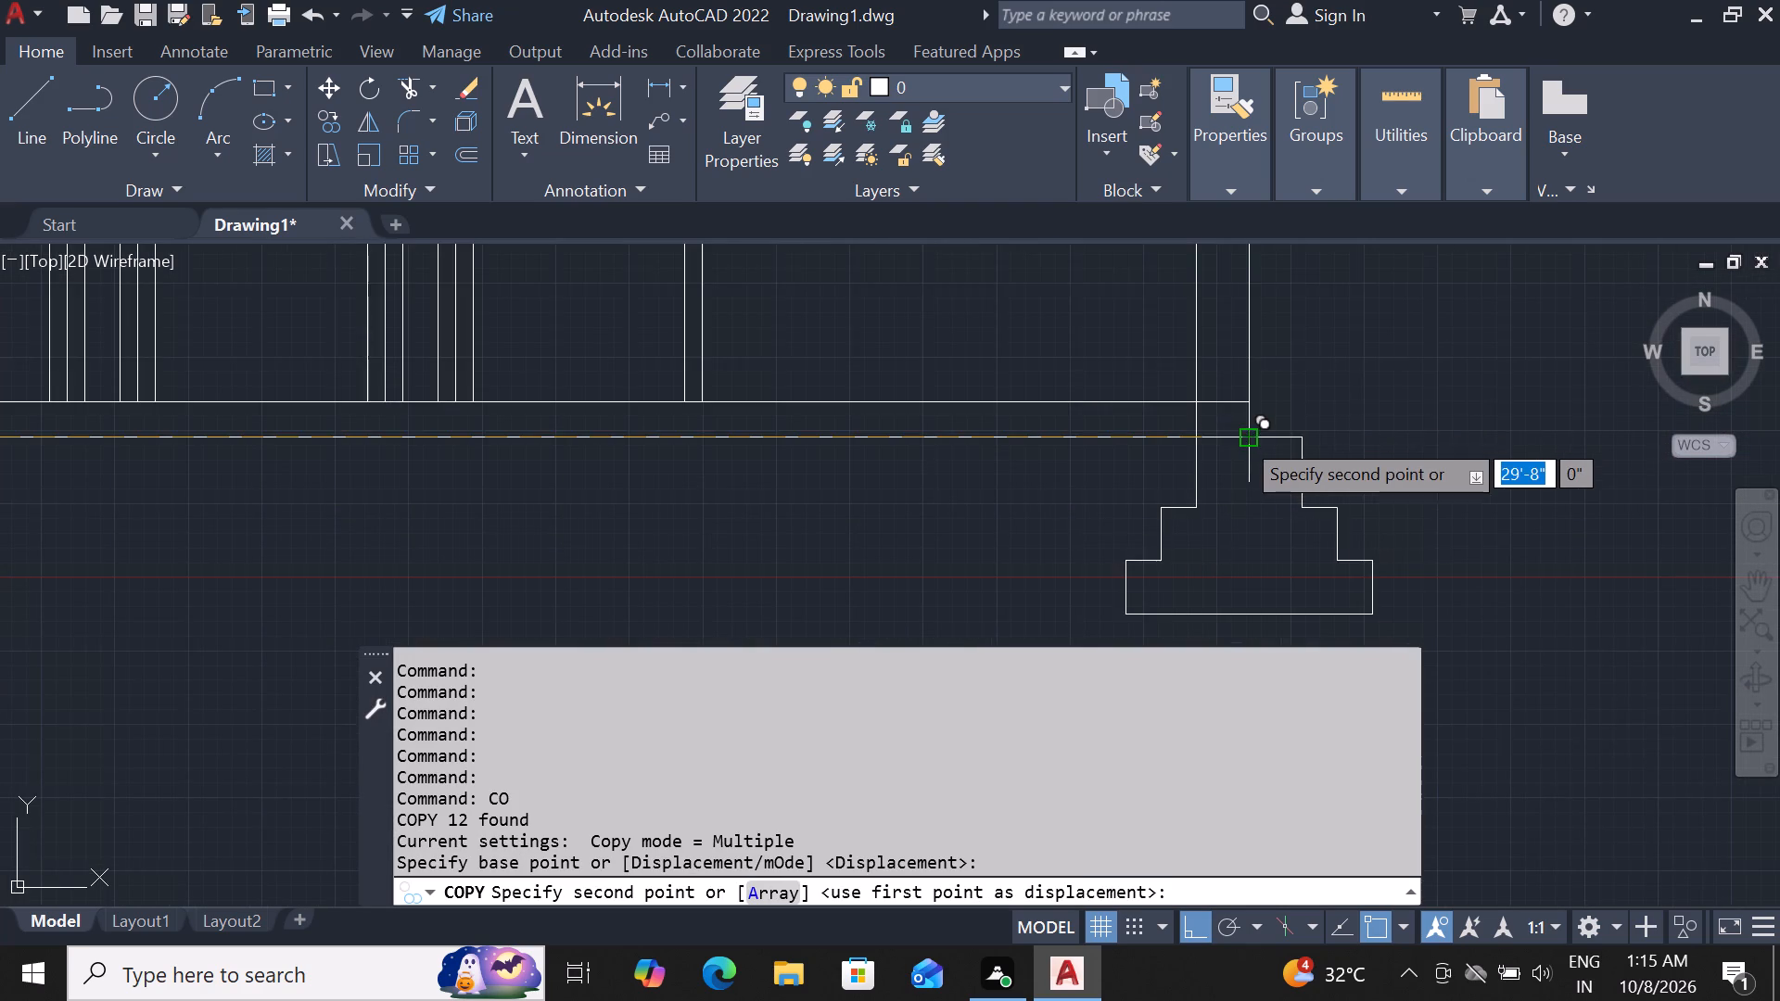
{"action": "scroll", "coordinate": [1240, 437], "scroll_direction": "up", "scroll_amount": 1}
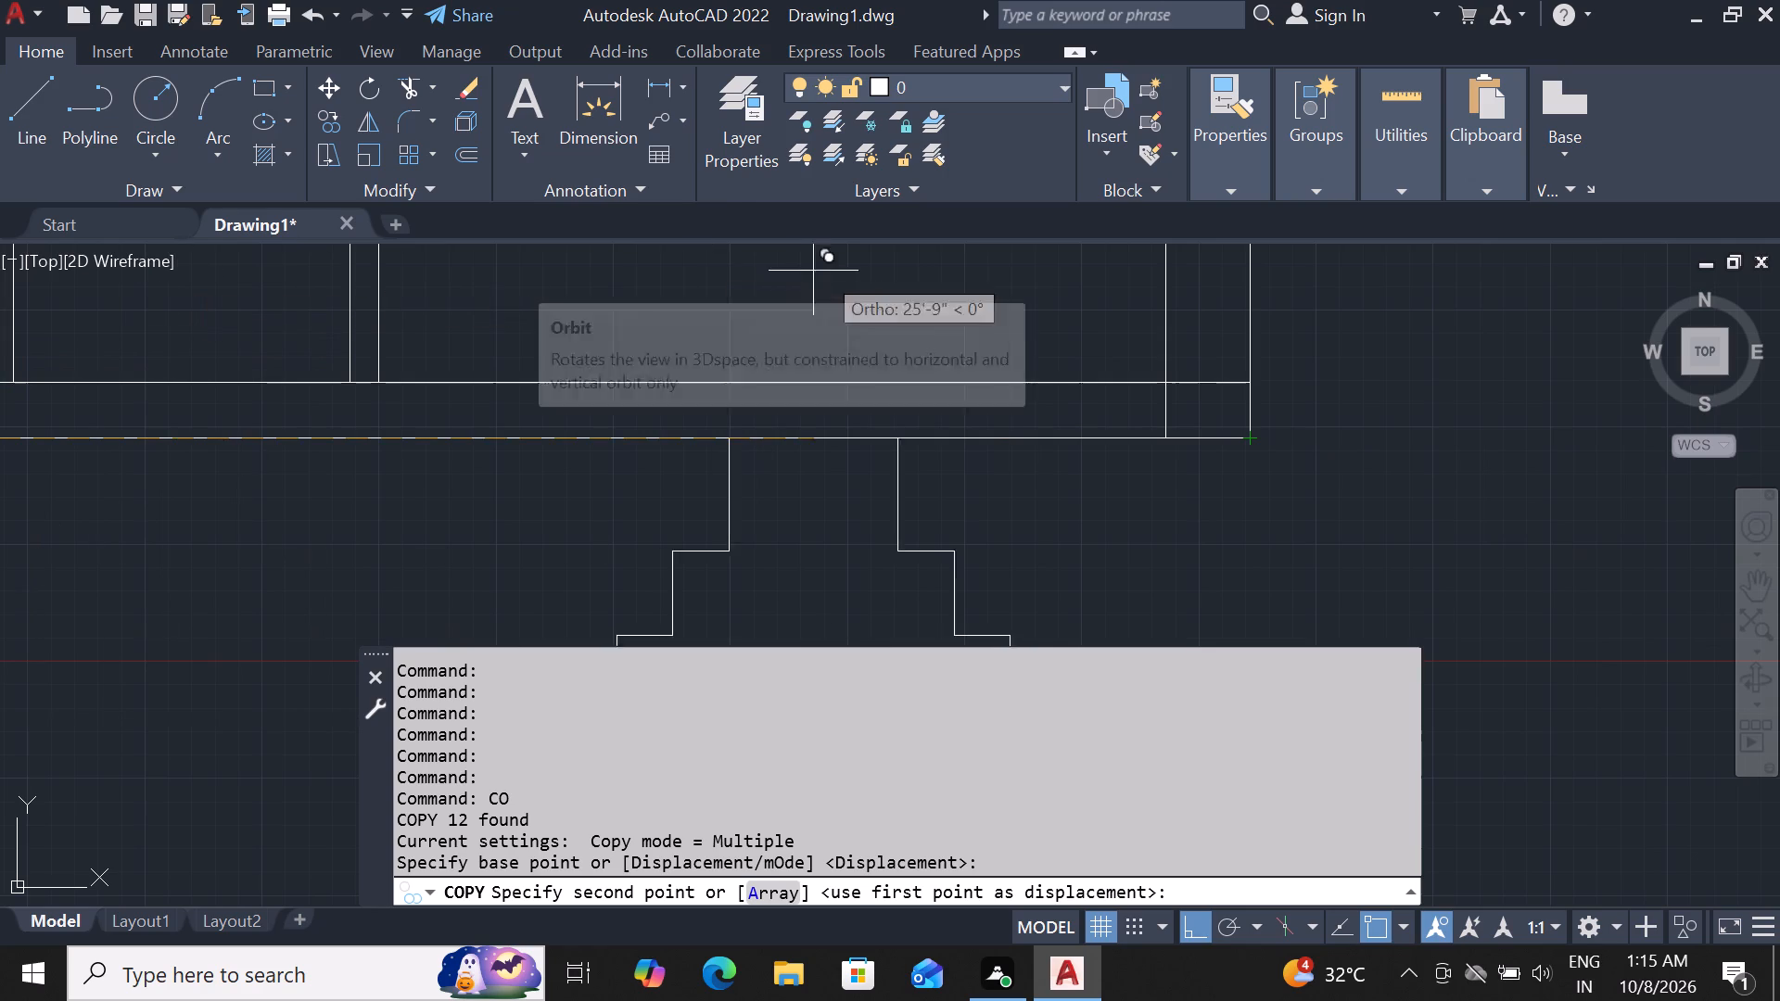
{"action": "left_click", "coordinate": [1211, 436]}
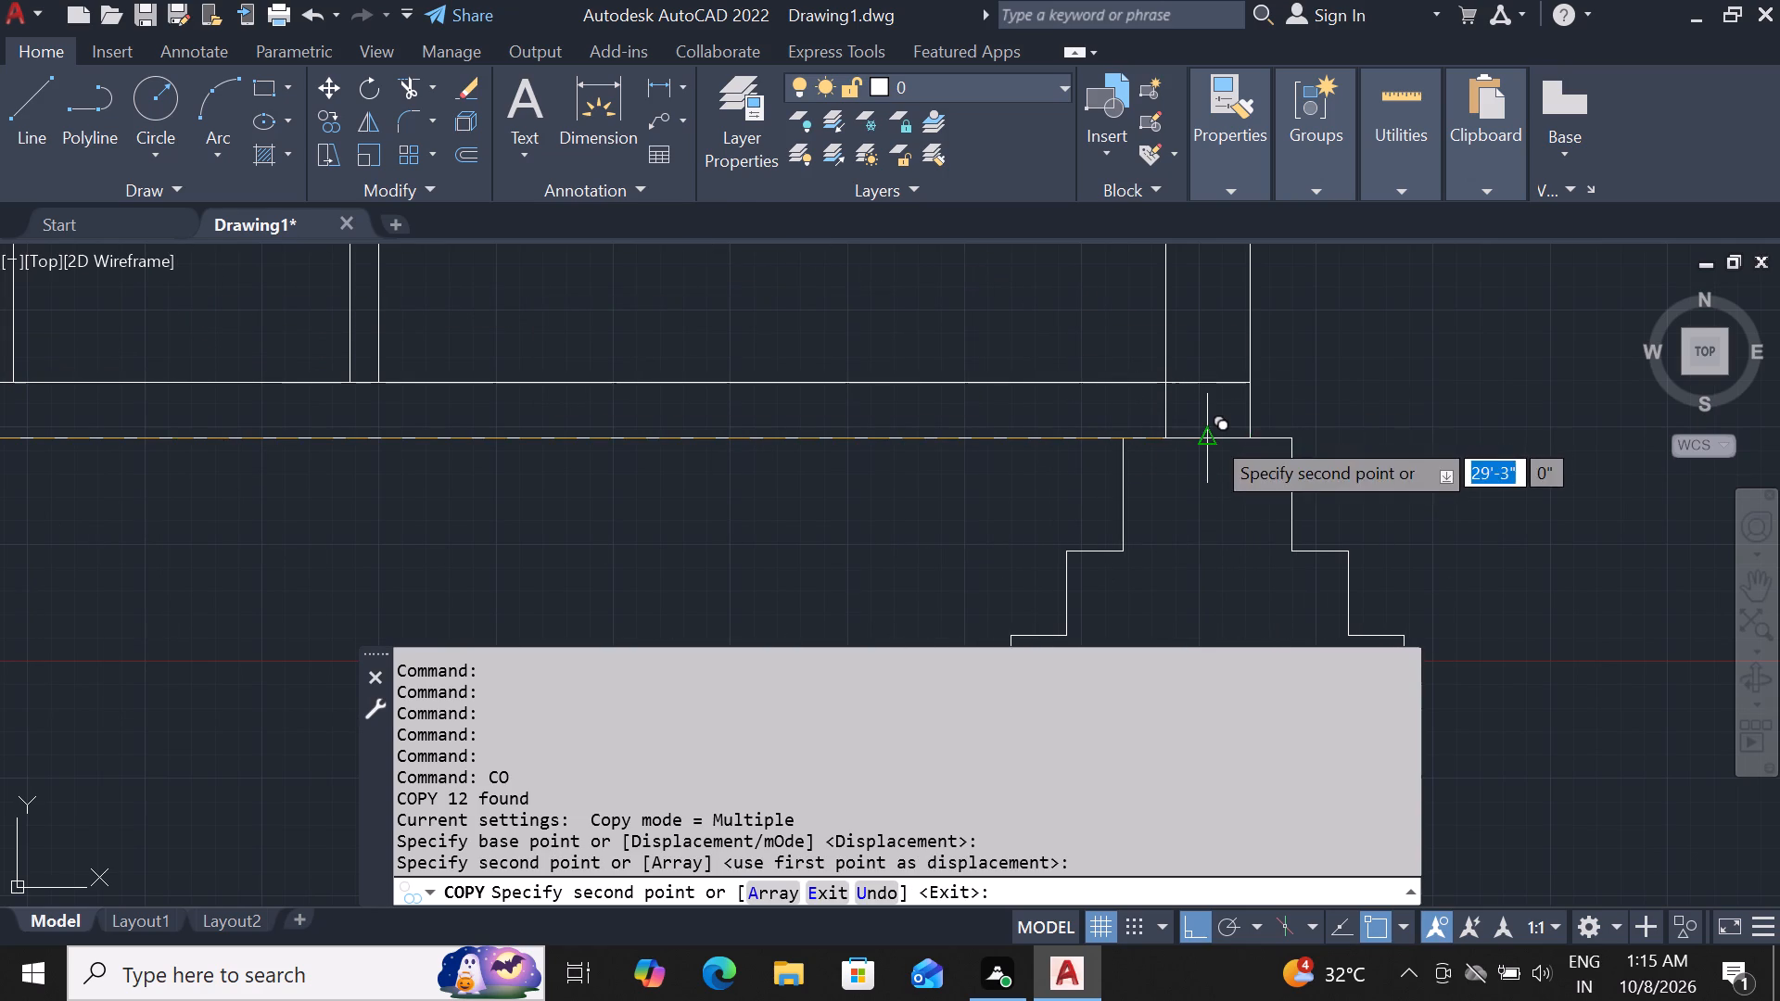
{"action": "key", "text": "Escape"}
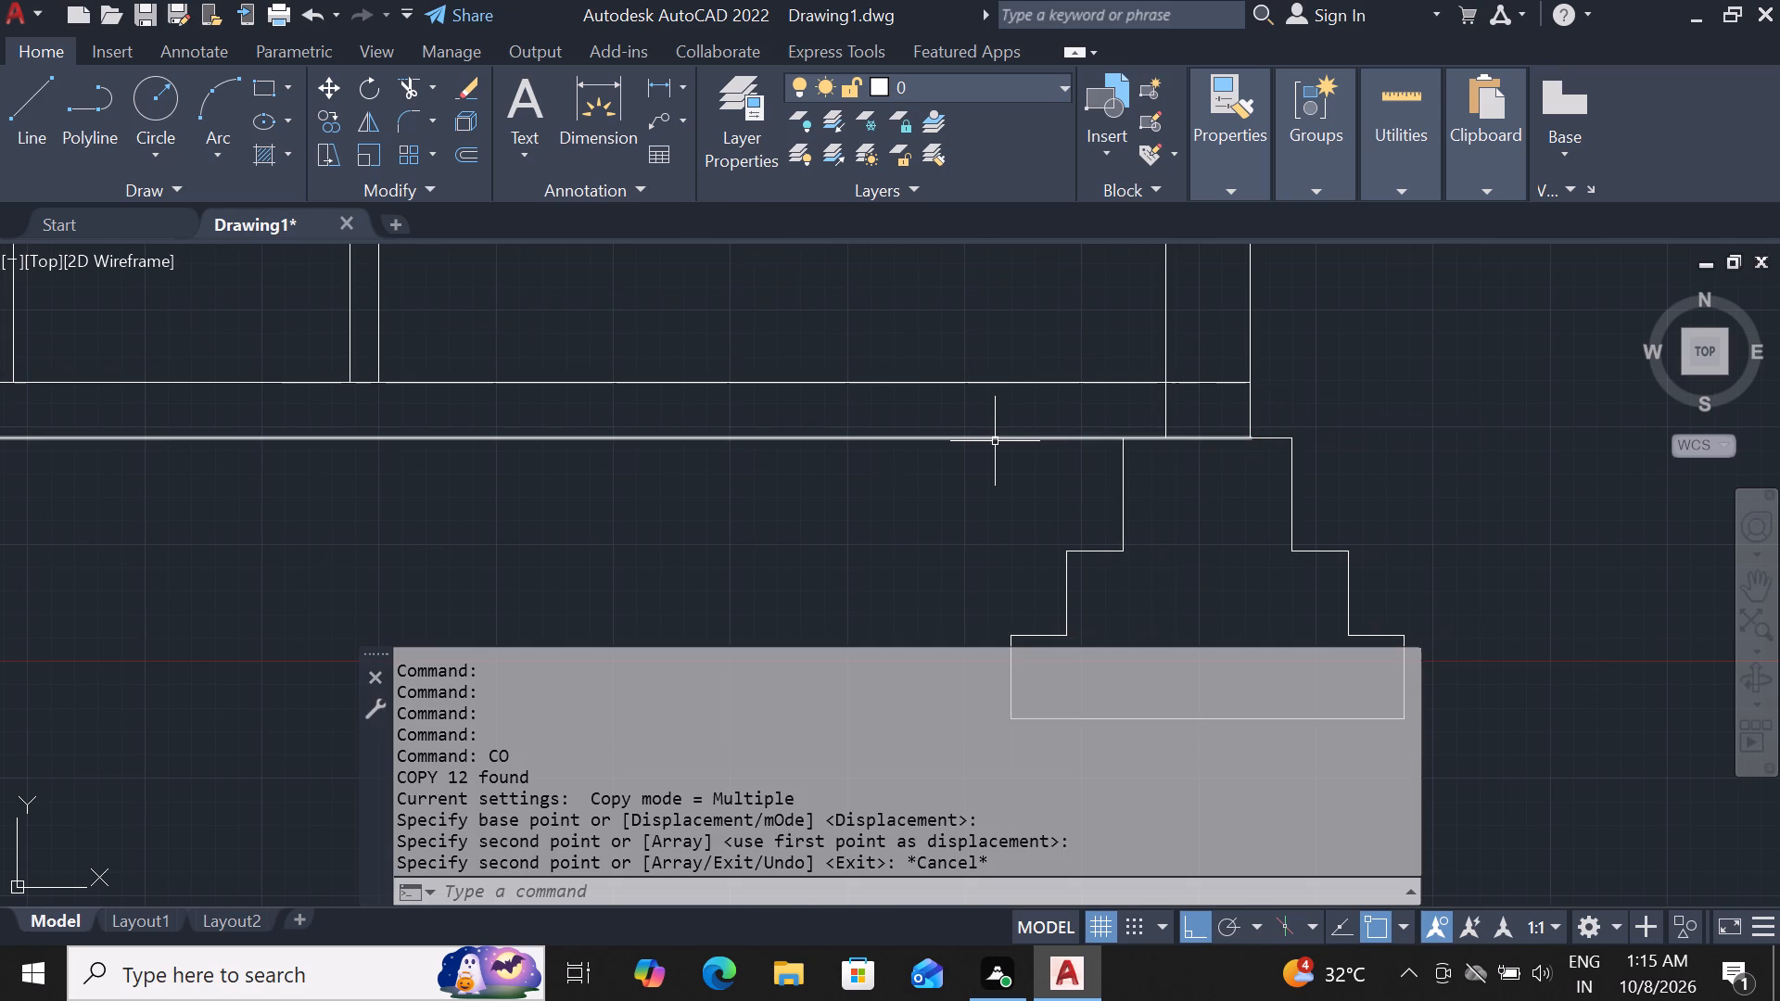
Erase the short helper line across the base of the main frame's right wall, above the copied footing.
{"action": "left_click", "coordinate": [1201, 438]}
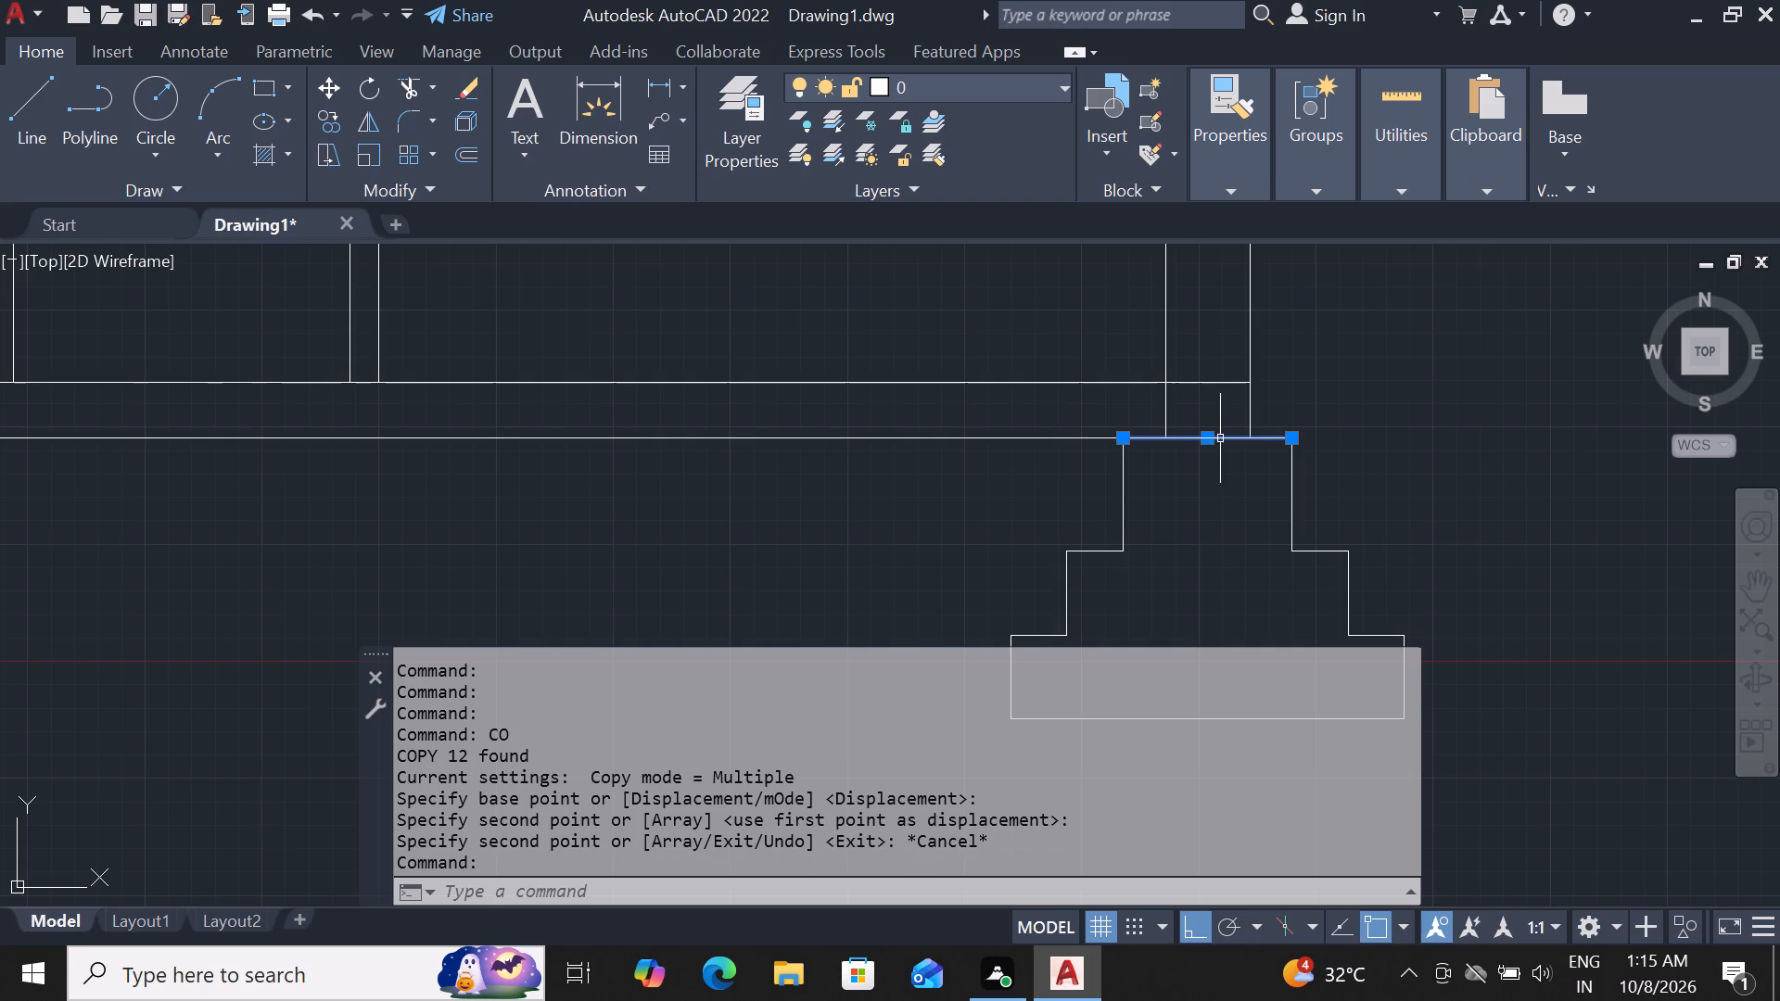
{"action": "key", "text": "BackSpace"}
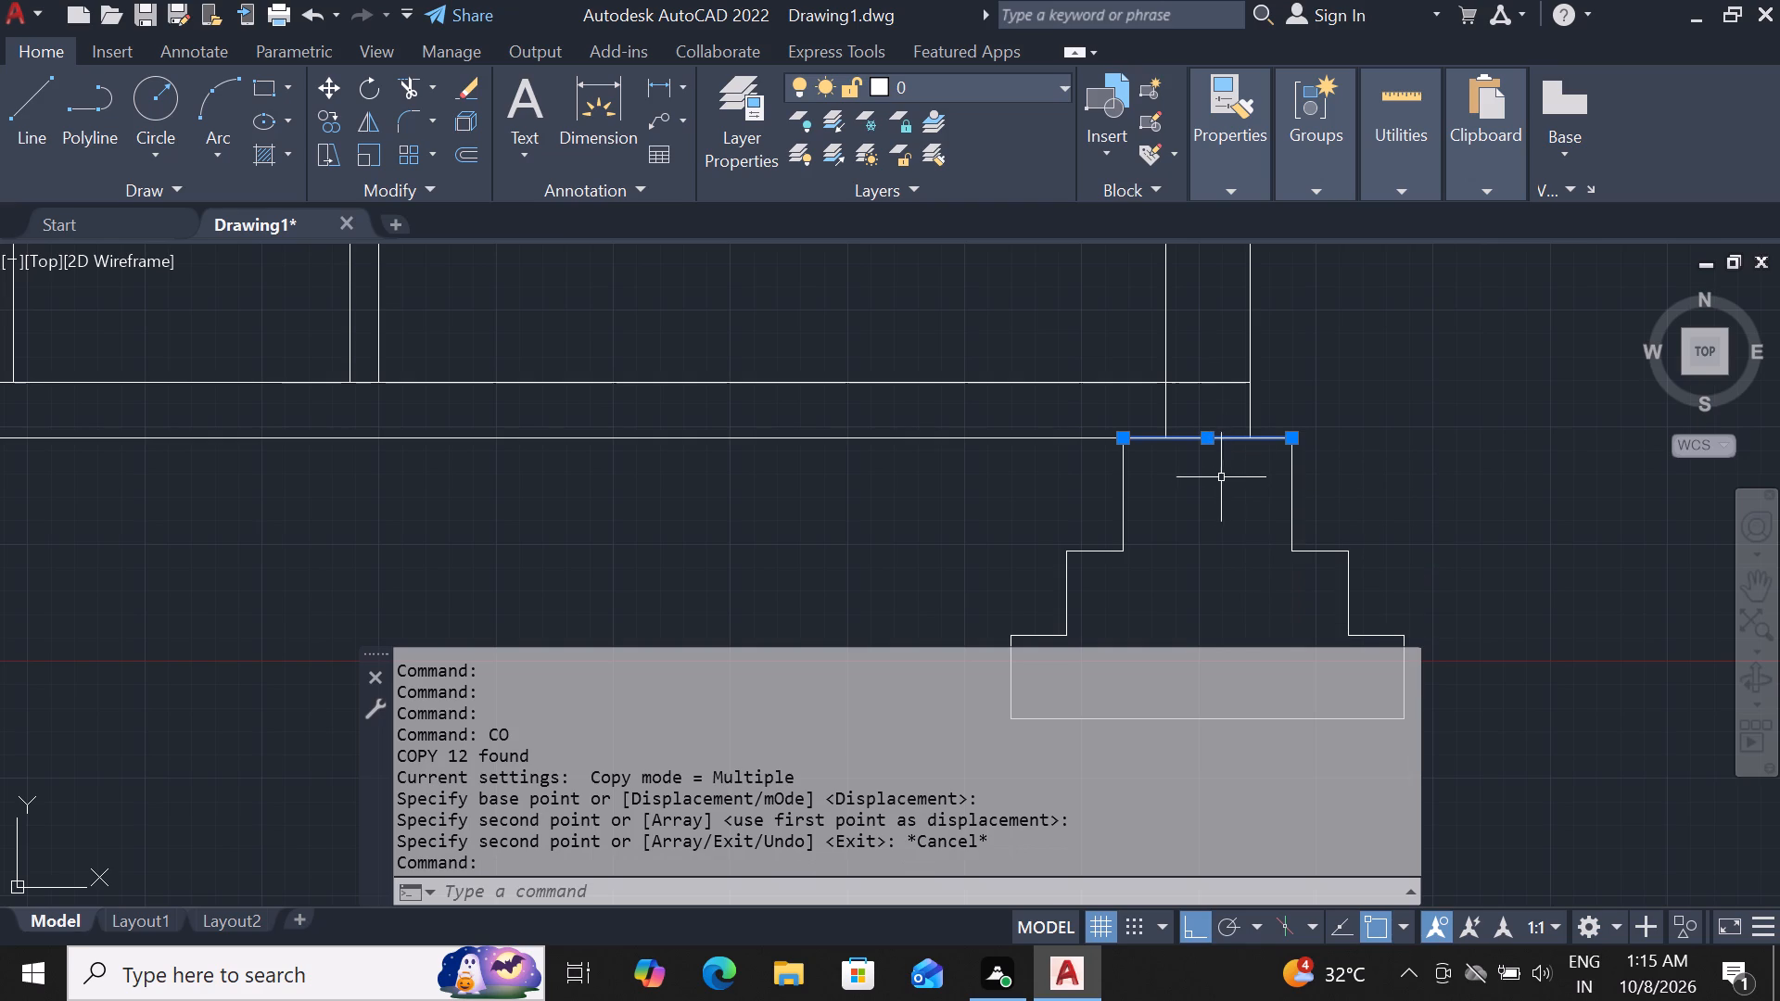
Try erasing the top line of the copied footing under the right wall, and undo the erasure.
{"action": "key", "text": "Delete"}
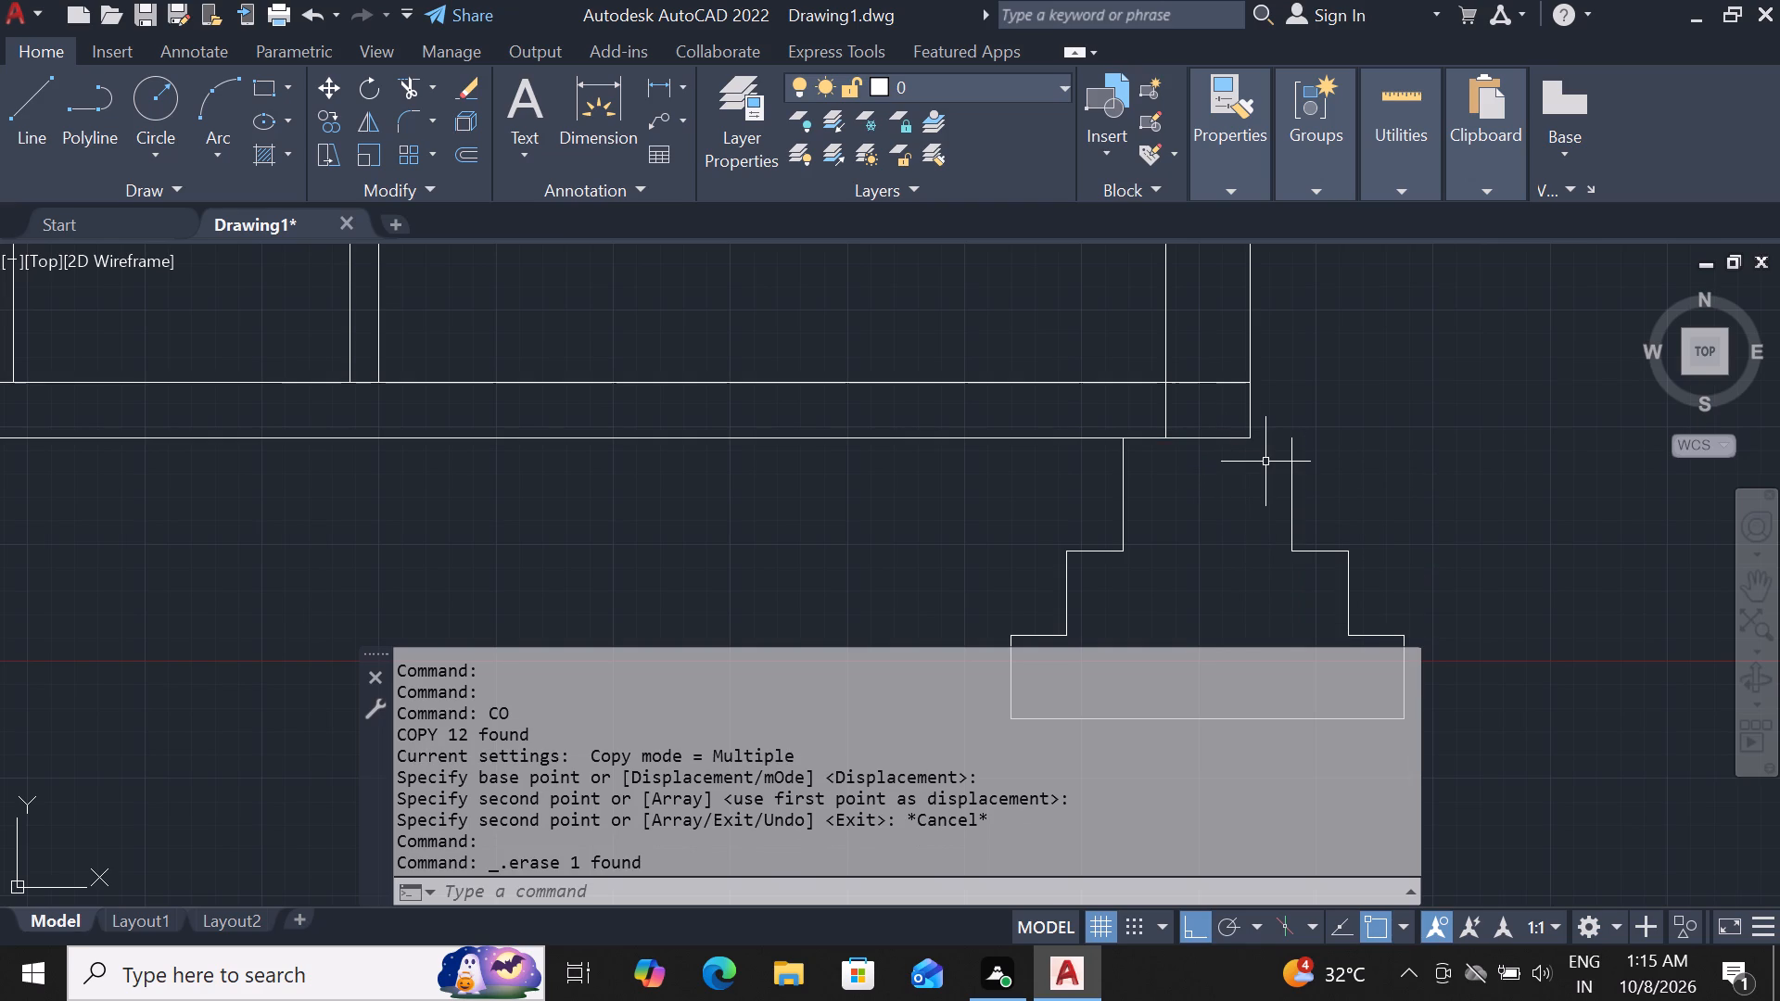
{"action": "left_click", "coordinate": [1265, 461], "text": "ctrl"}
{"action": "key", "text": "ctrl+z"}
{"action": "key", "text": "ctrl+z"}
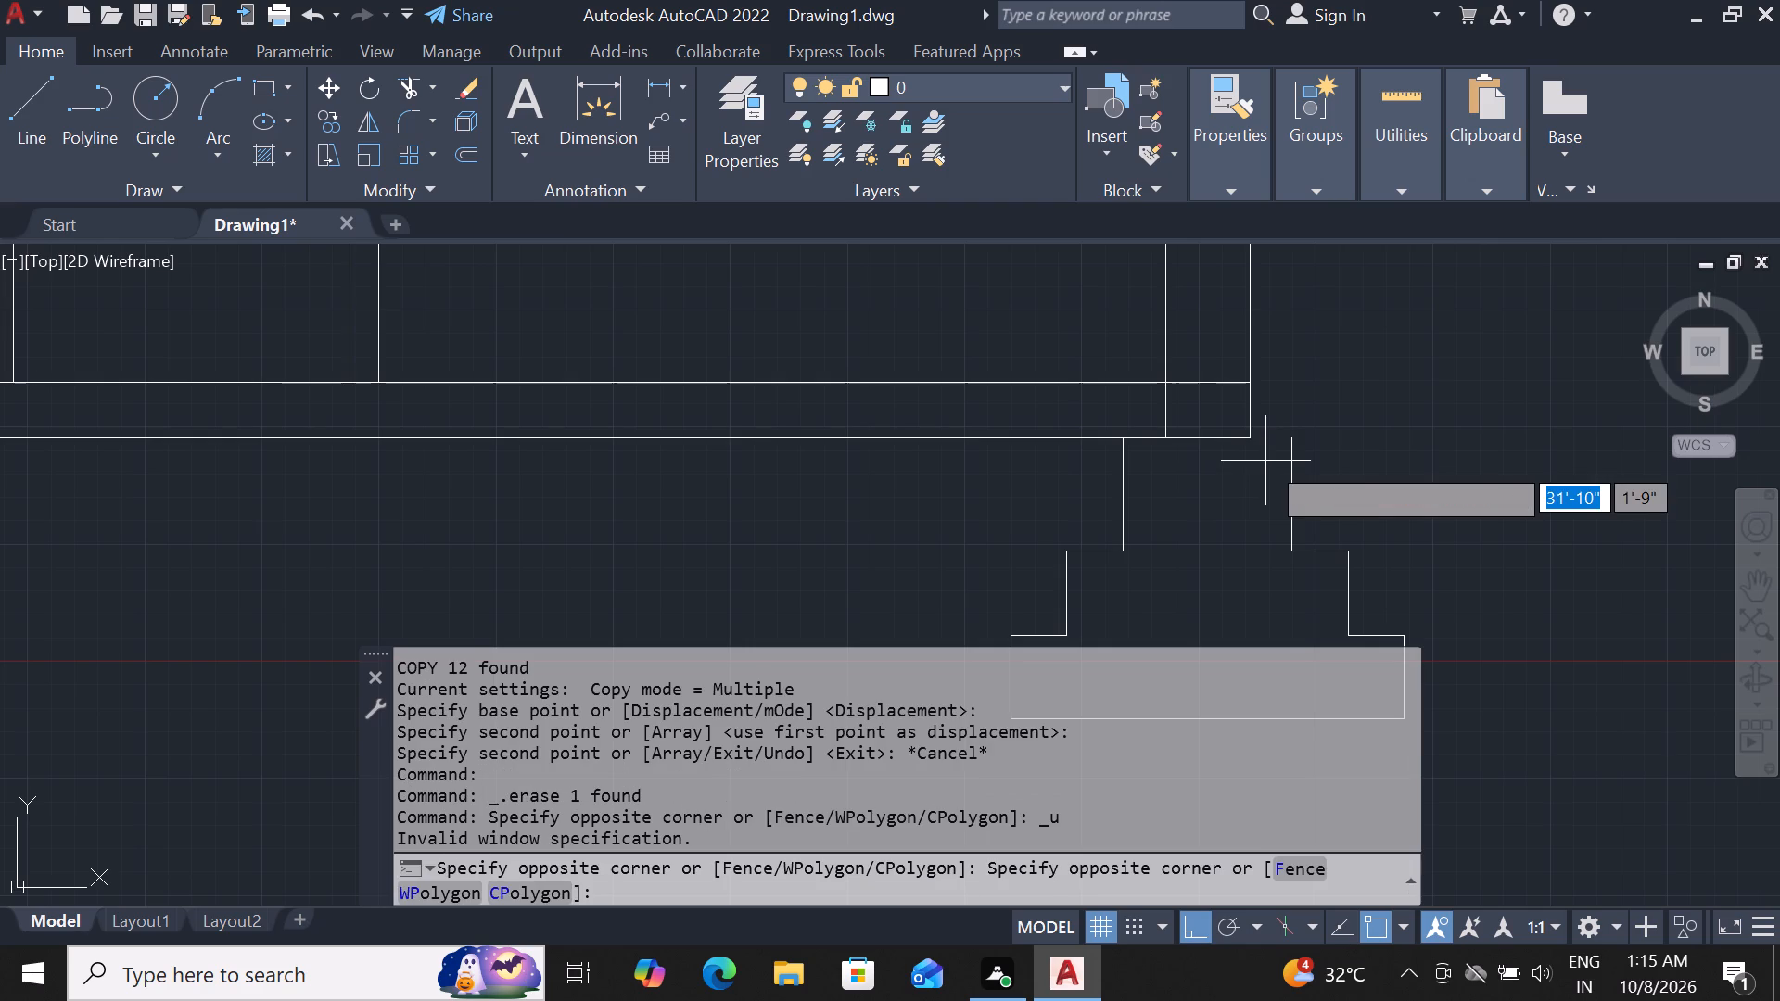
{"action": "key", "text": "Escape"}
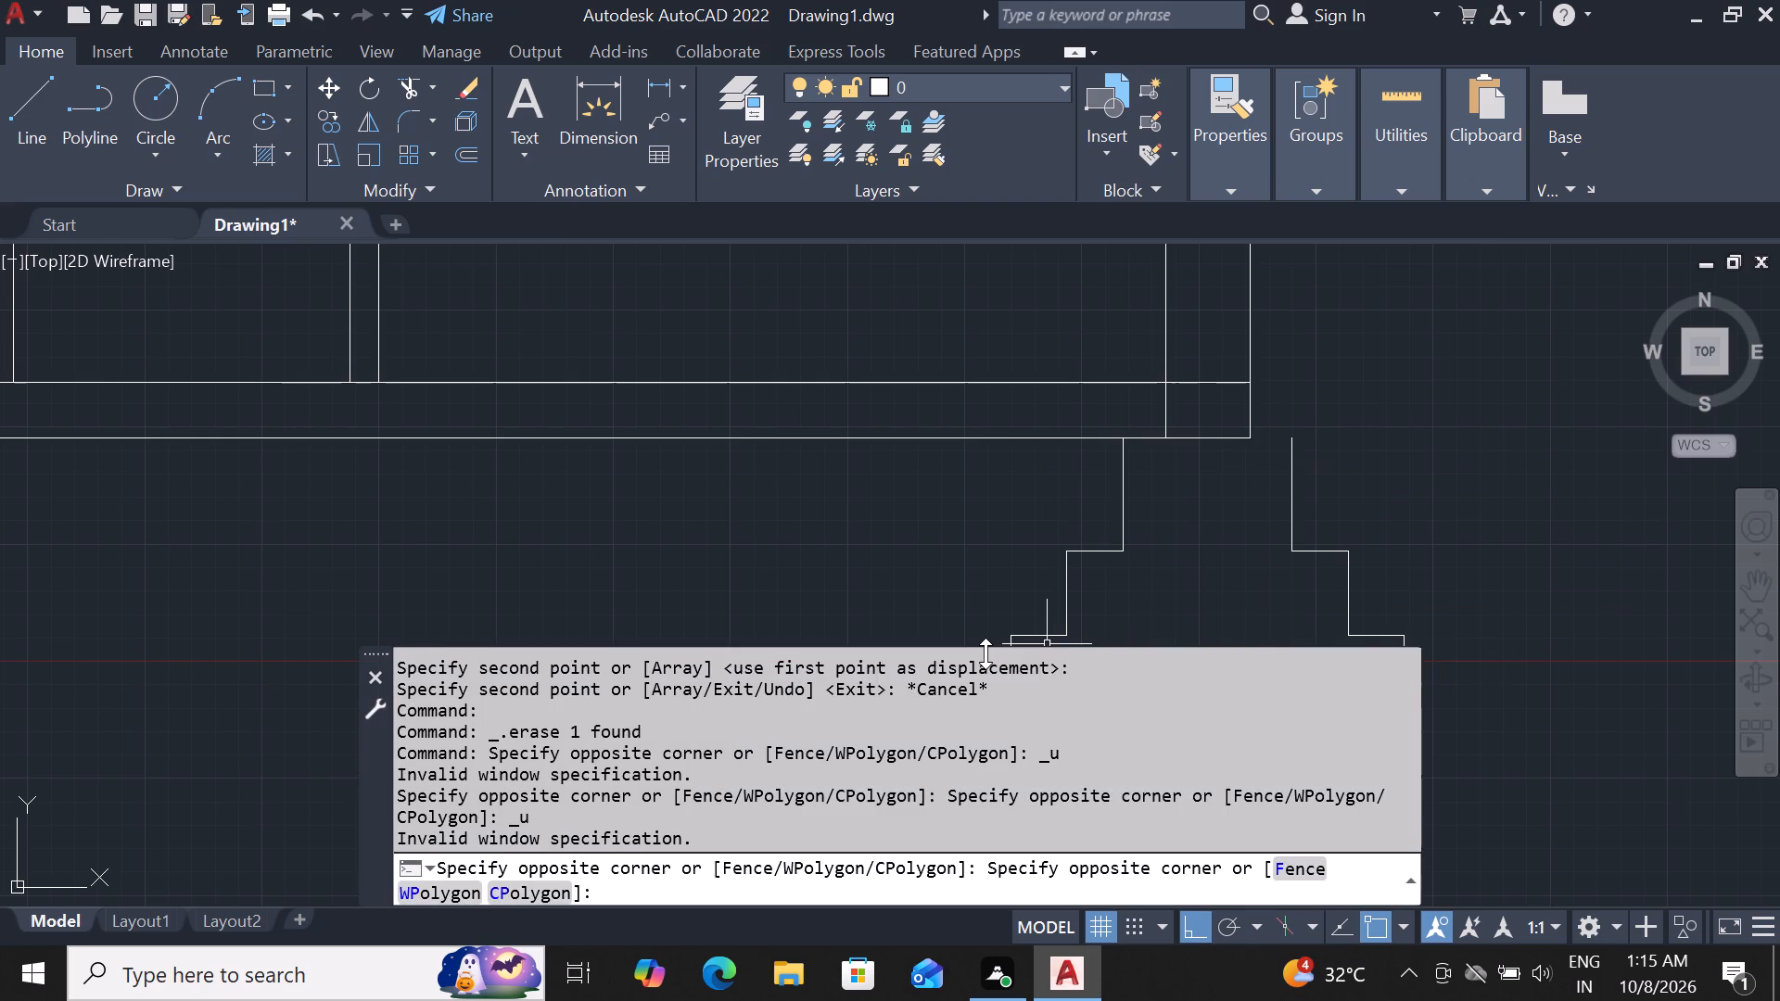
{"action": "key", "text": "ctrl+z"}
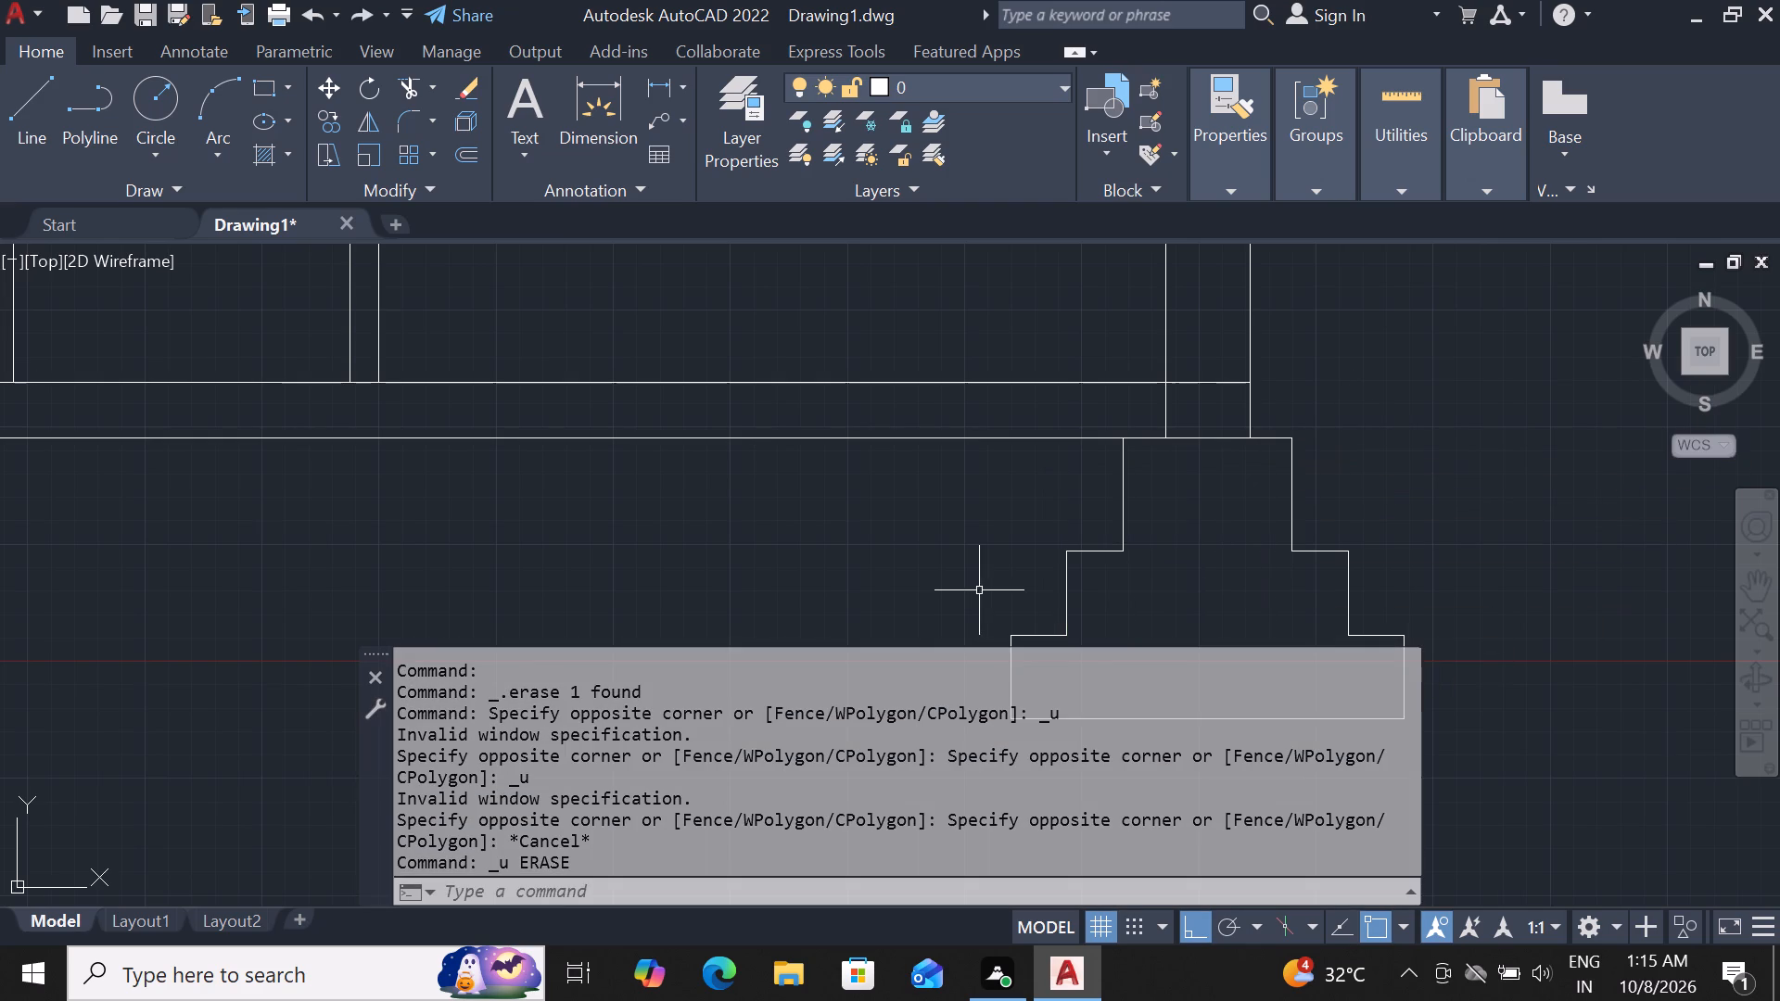
Trim away the footing's top line and both floor lines where they cross between the right wall's faces.
{"action": "type", "text": "tr"}
{"action": "key", "text": "space"}
{"action": "key", "text": "space"}
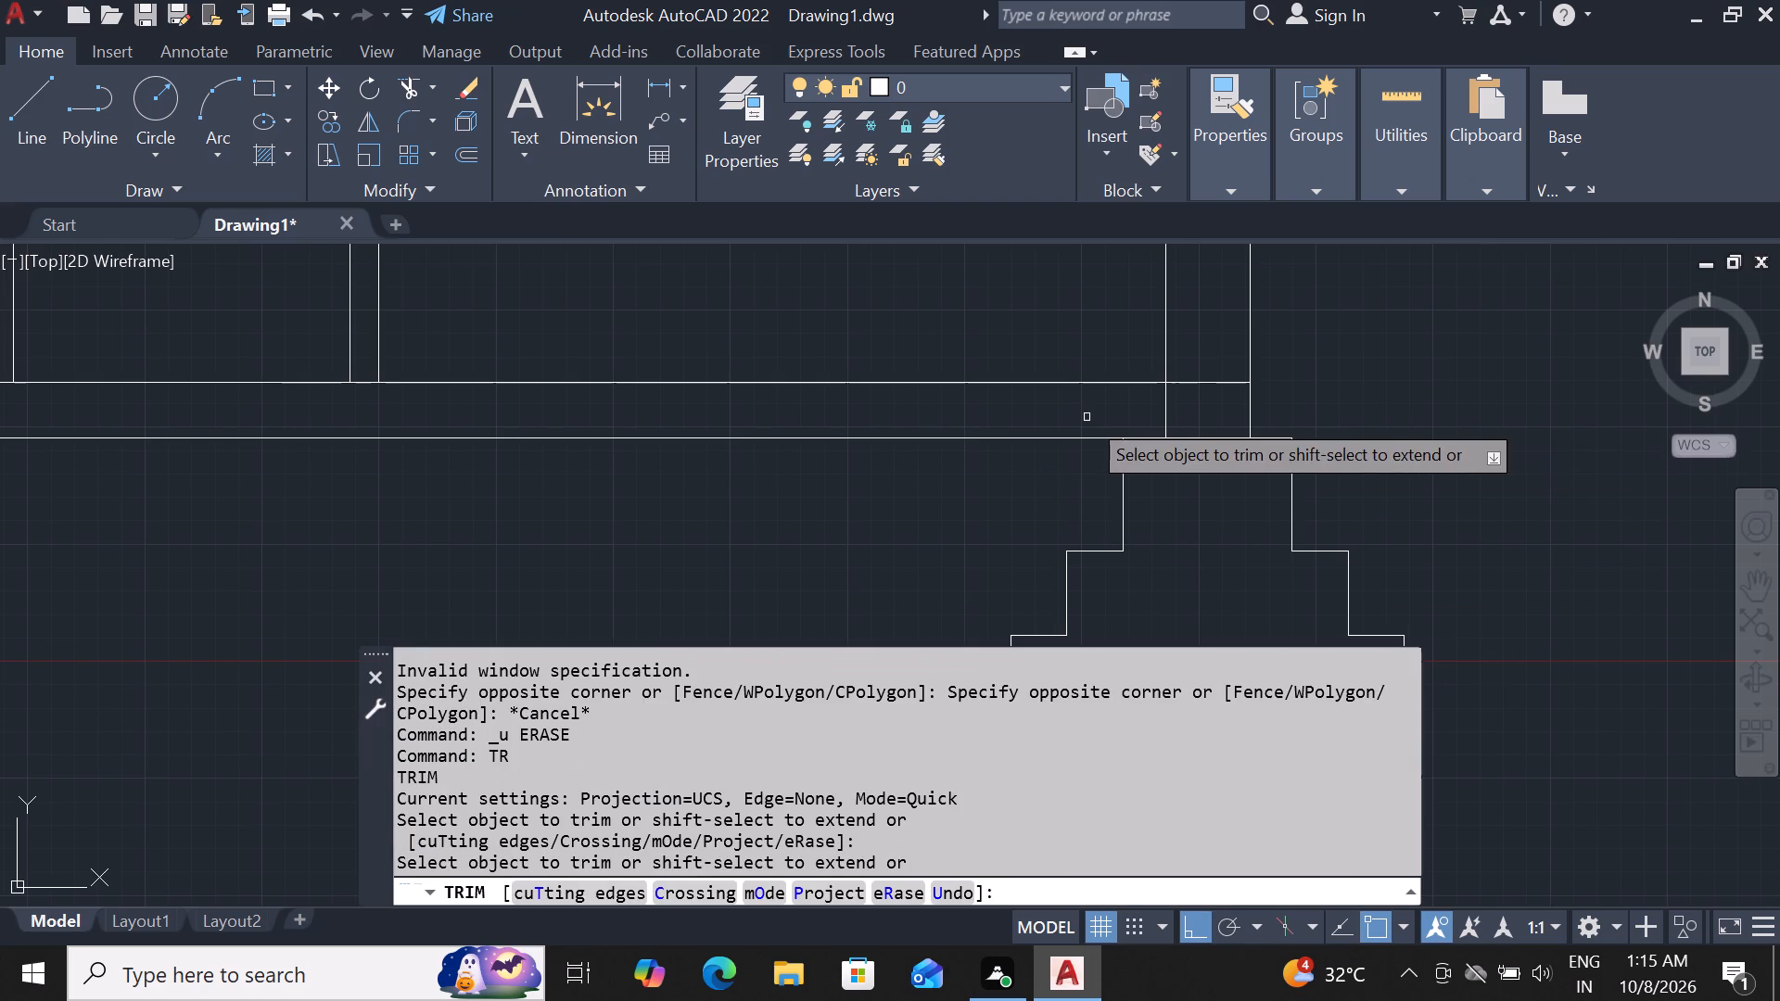
{"action": "left_click", "coordinate": [1198, 440]}
{"action": "left_click", "coordinate": [1198, 440]}
{"action": "left_click", "coordinate": [1208, 440]}
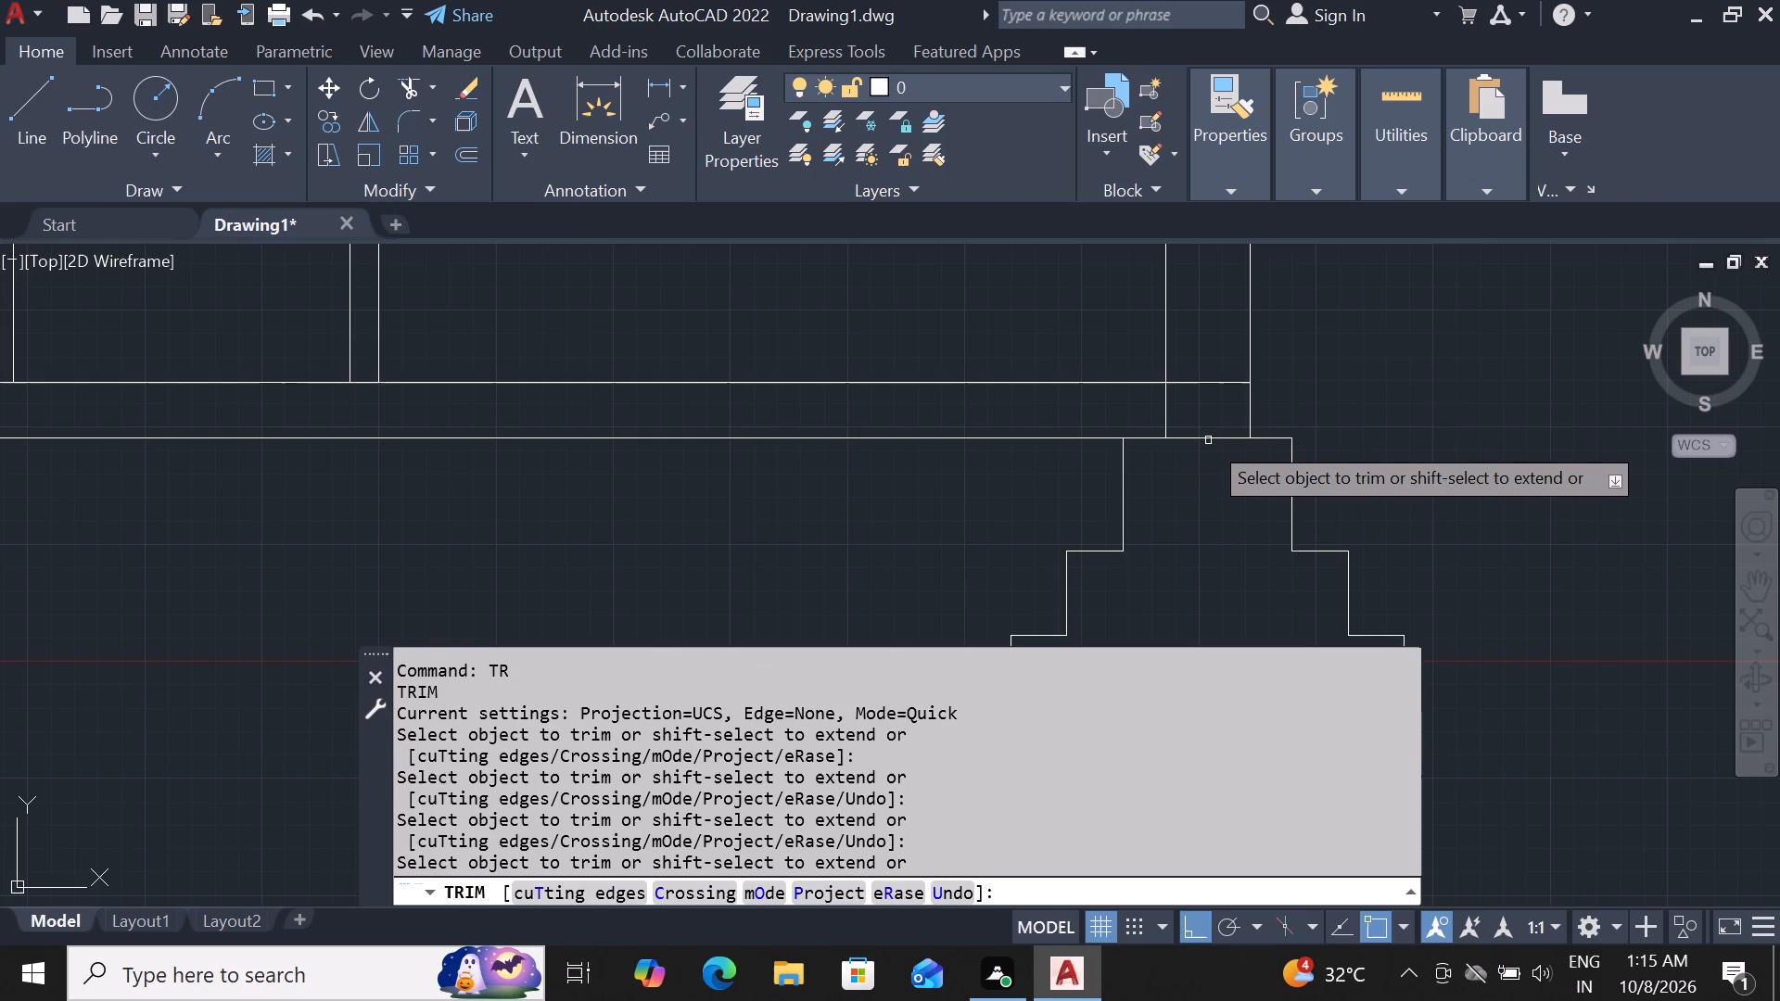
{"action": "left_click", "coordinate": [1214, 439]}
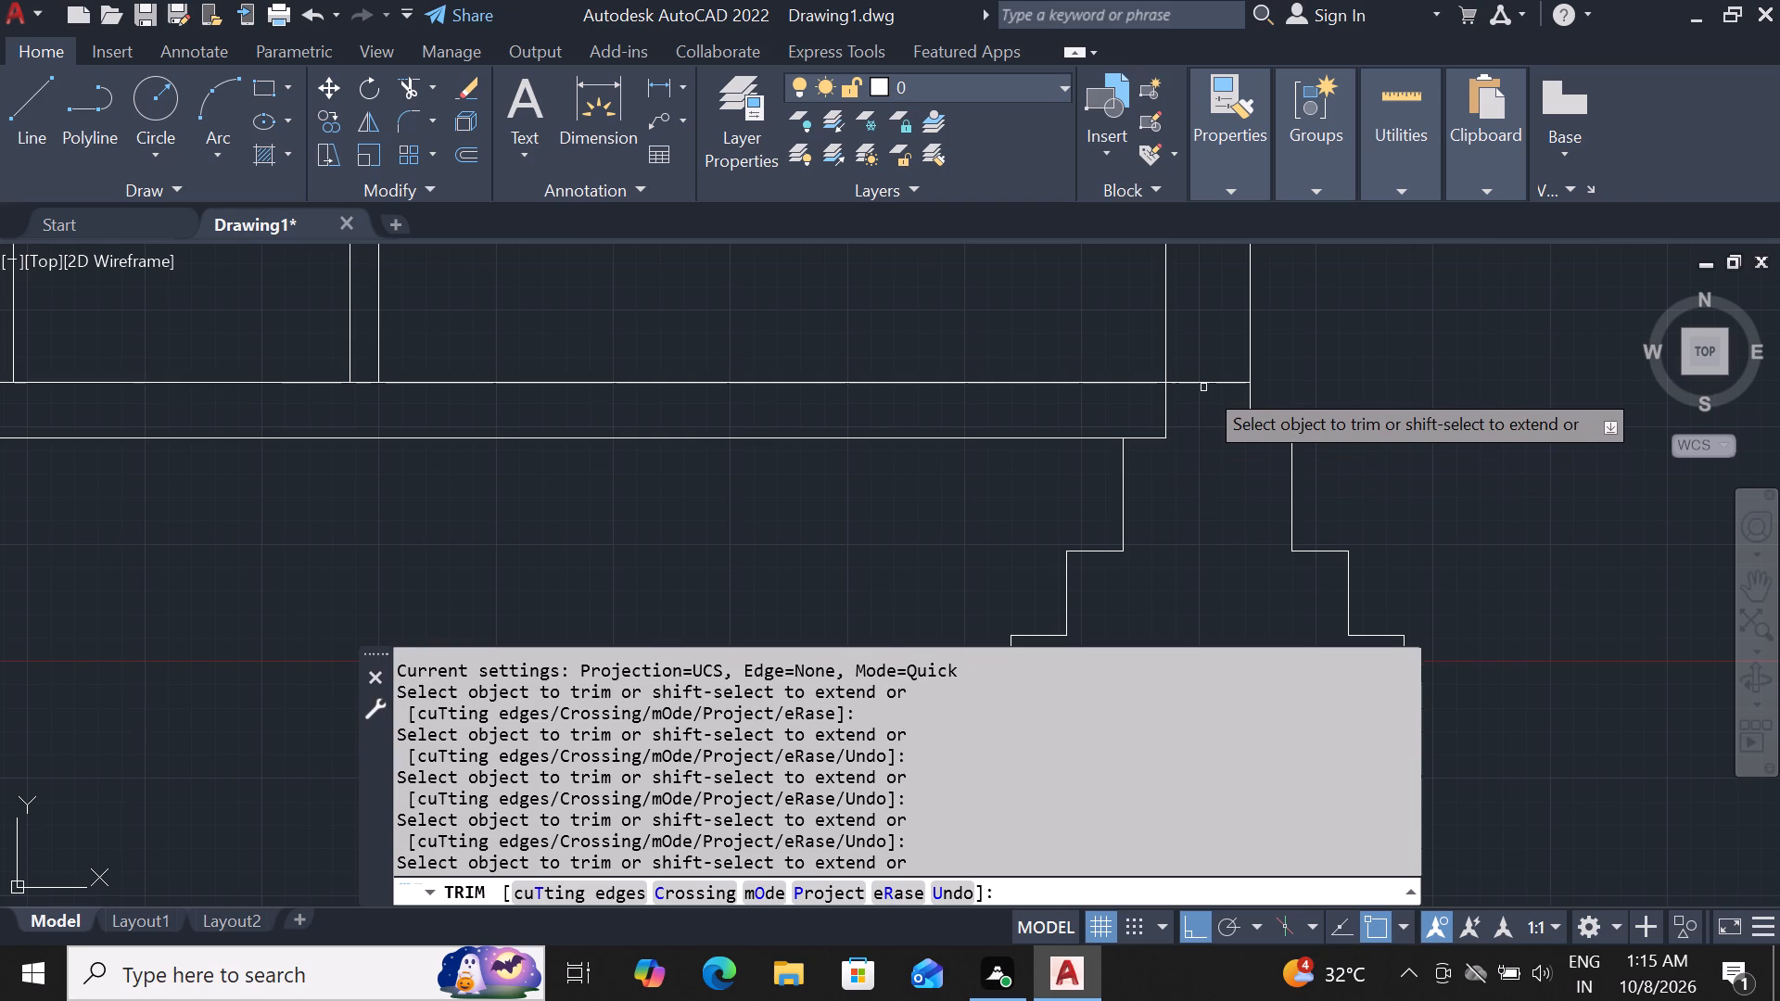
{"action": "left_click", "coordinate": [1203, 383]}
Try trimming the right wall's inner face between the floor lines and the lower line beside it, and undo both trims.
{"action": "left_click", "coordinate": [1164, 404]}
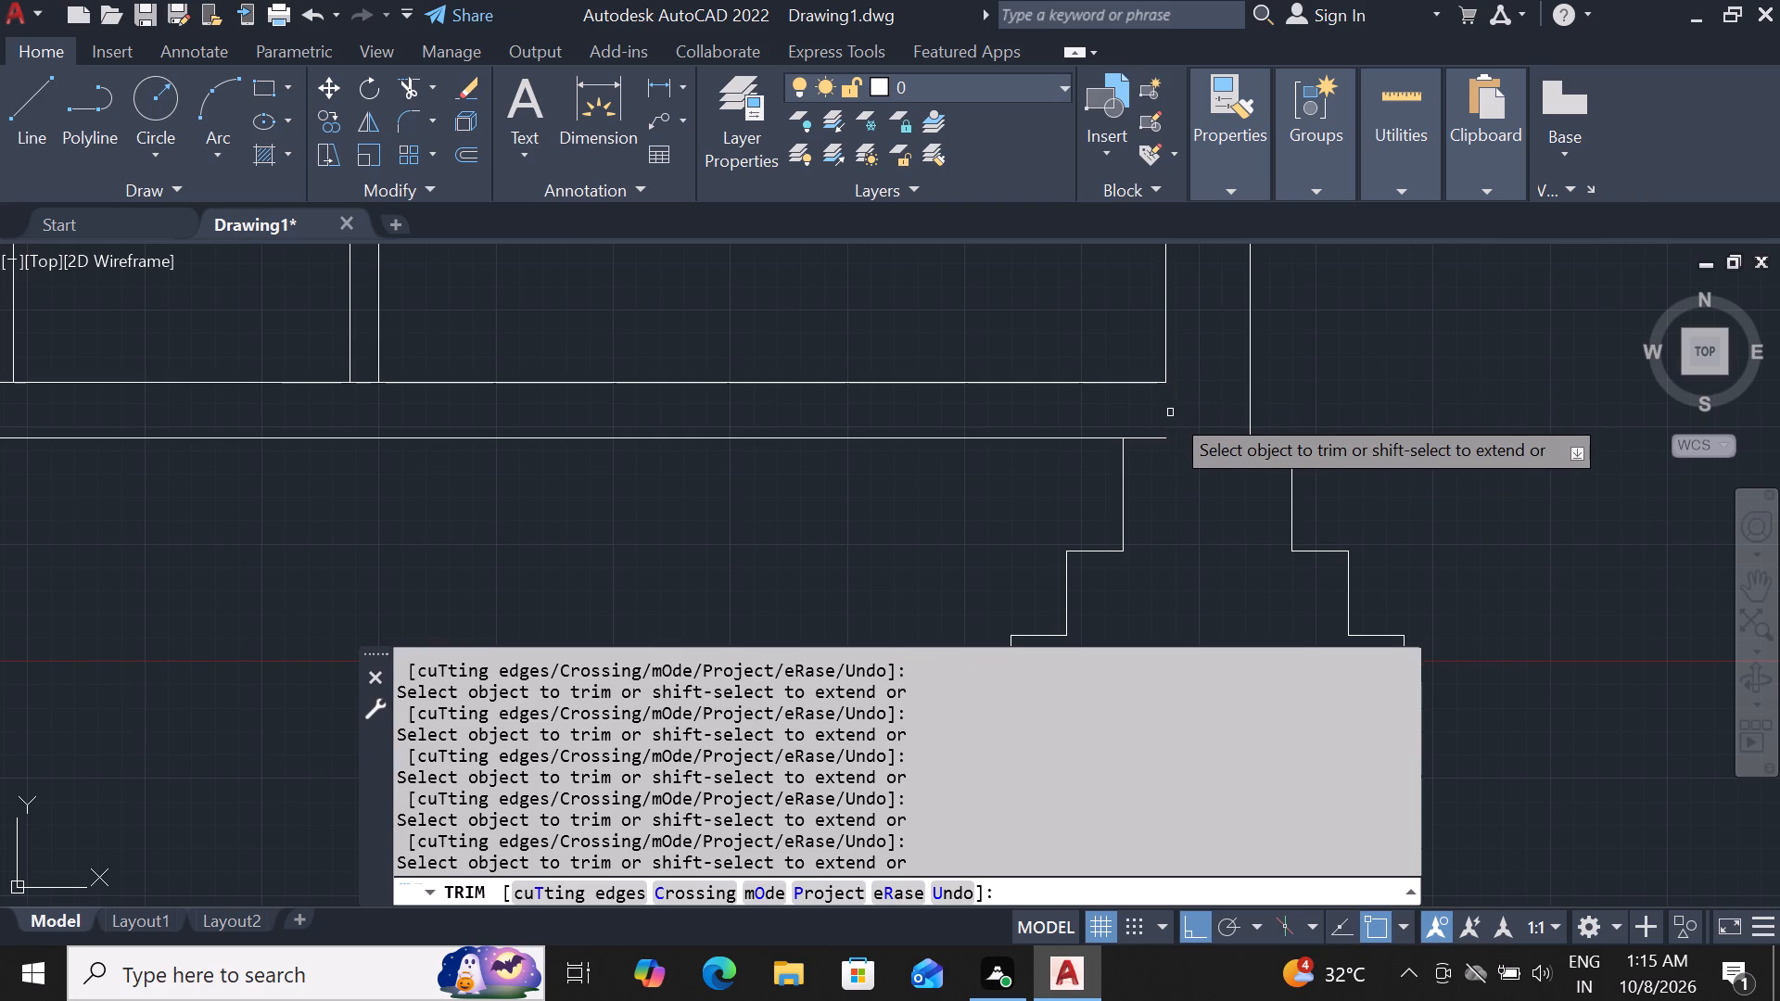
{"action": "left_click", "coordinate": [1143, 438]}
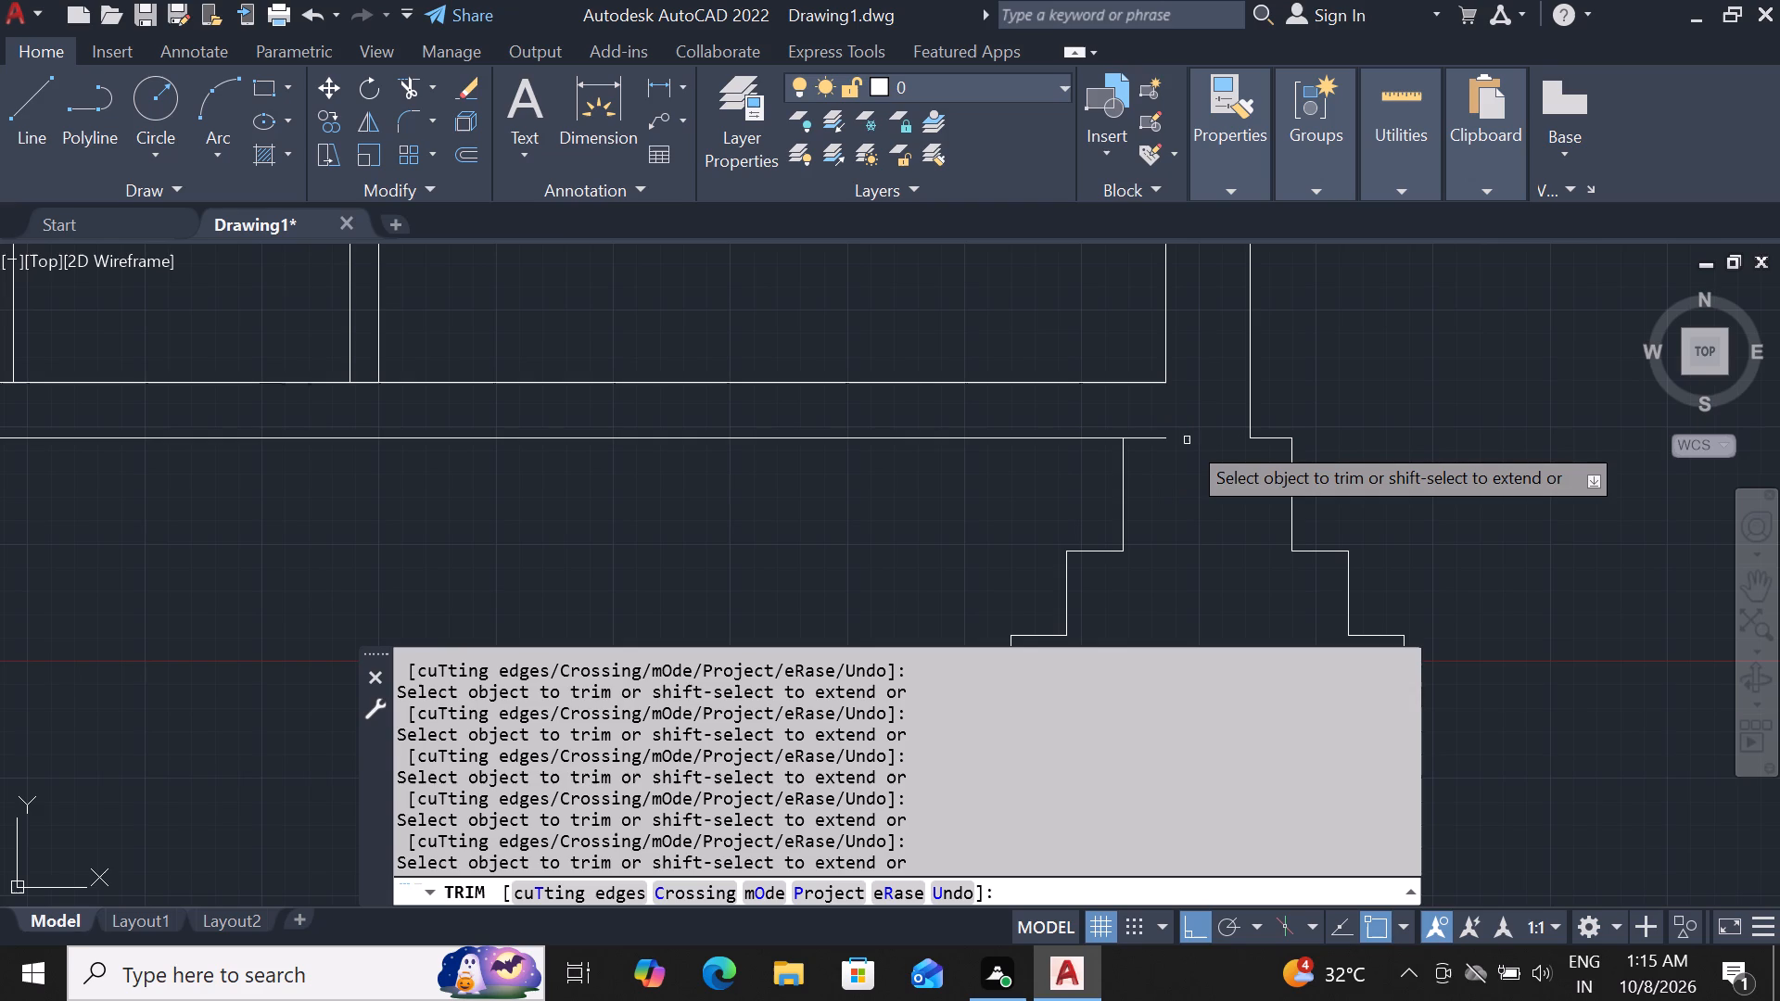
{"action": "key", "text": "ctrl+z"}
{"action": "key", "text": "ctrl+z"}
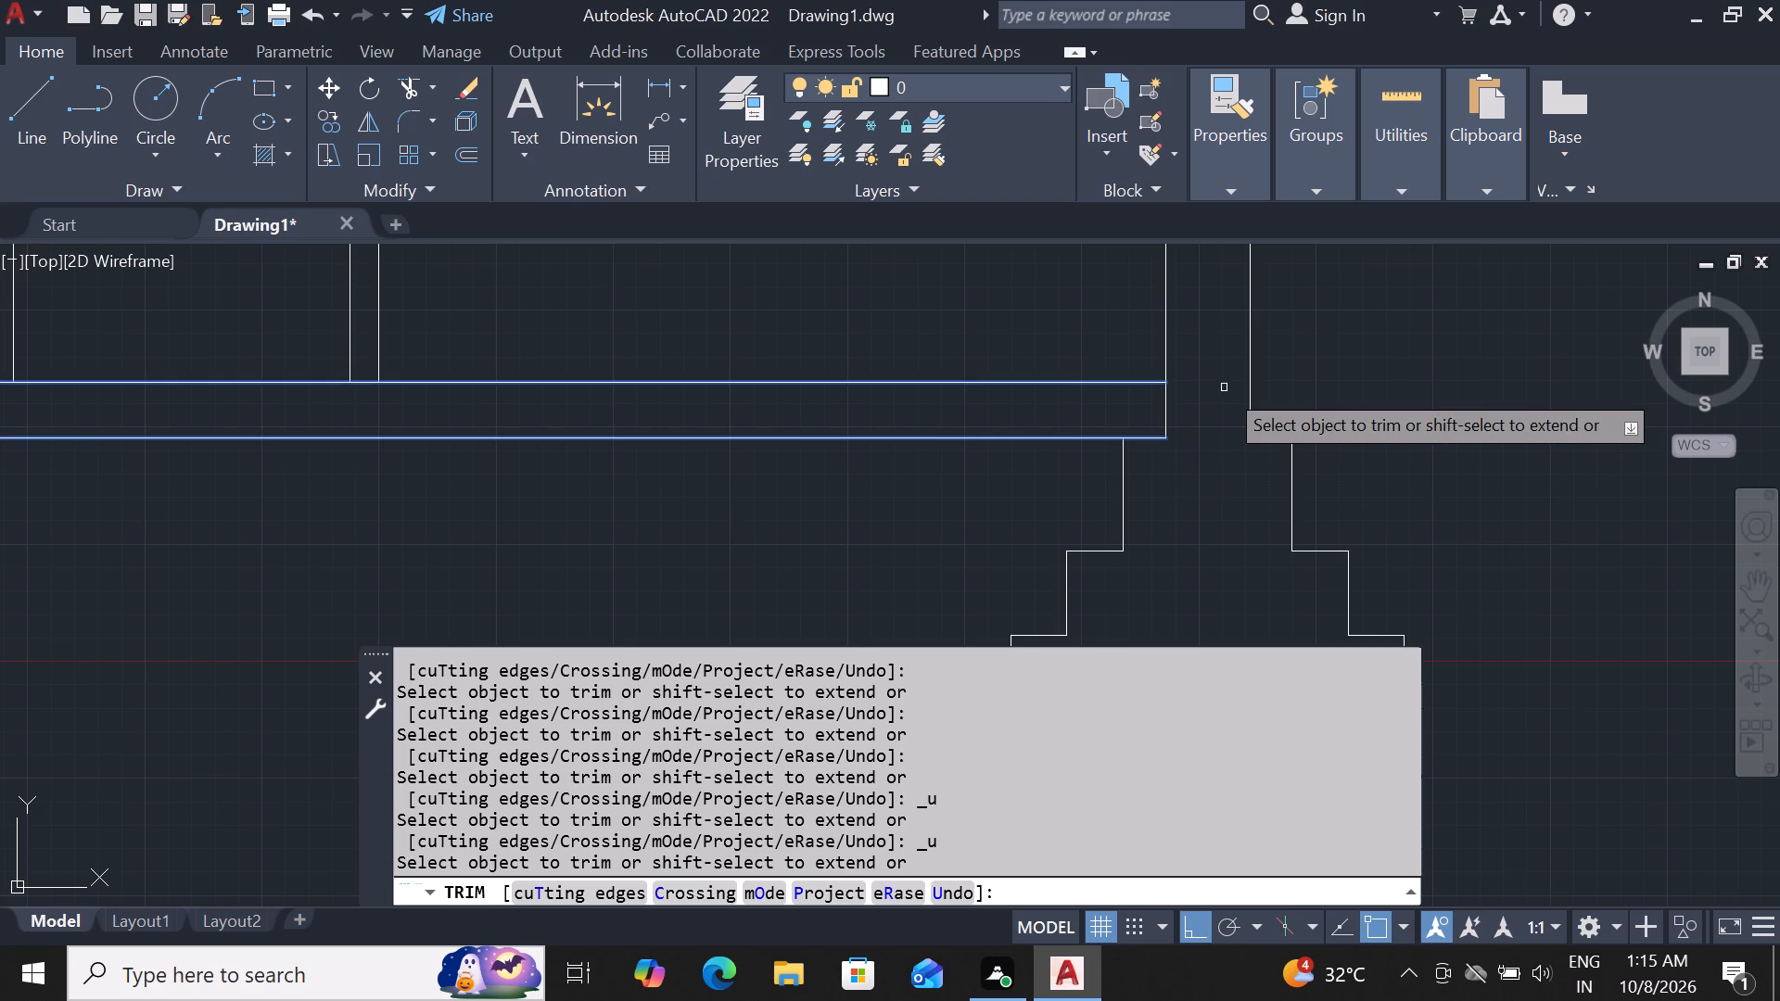
Trim away both floor lines and the footing's top line between the left wall's two faces.
{"action": "scroll", "coordinate": [1210, 536], "scroll_direction": "down", "scroll_amount": 2}
{"action": "scroll", "coordinate": [1284, 493], "scroll_direction": "down", "scroll_amount": 2}
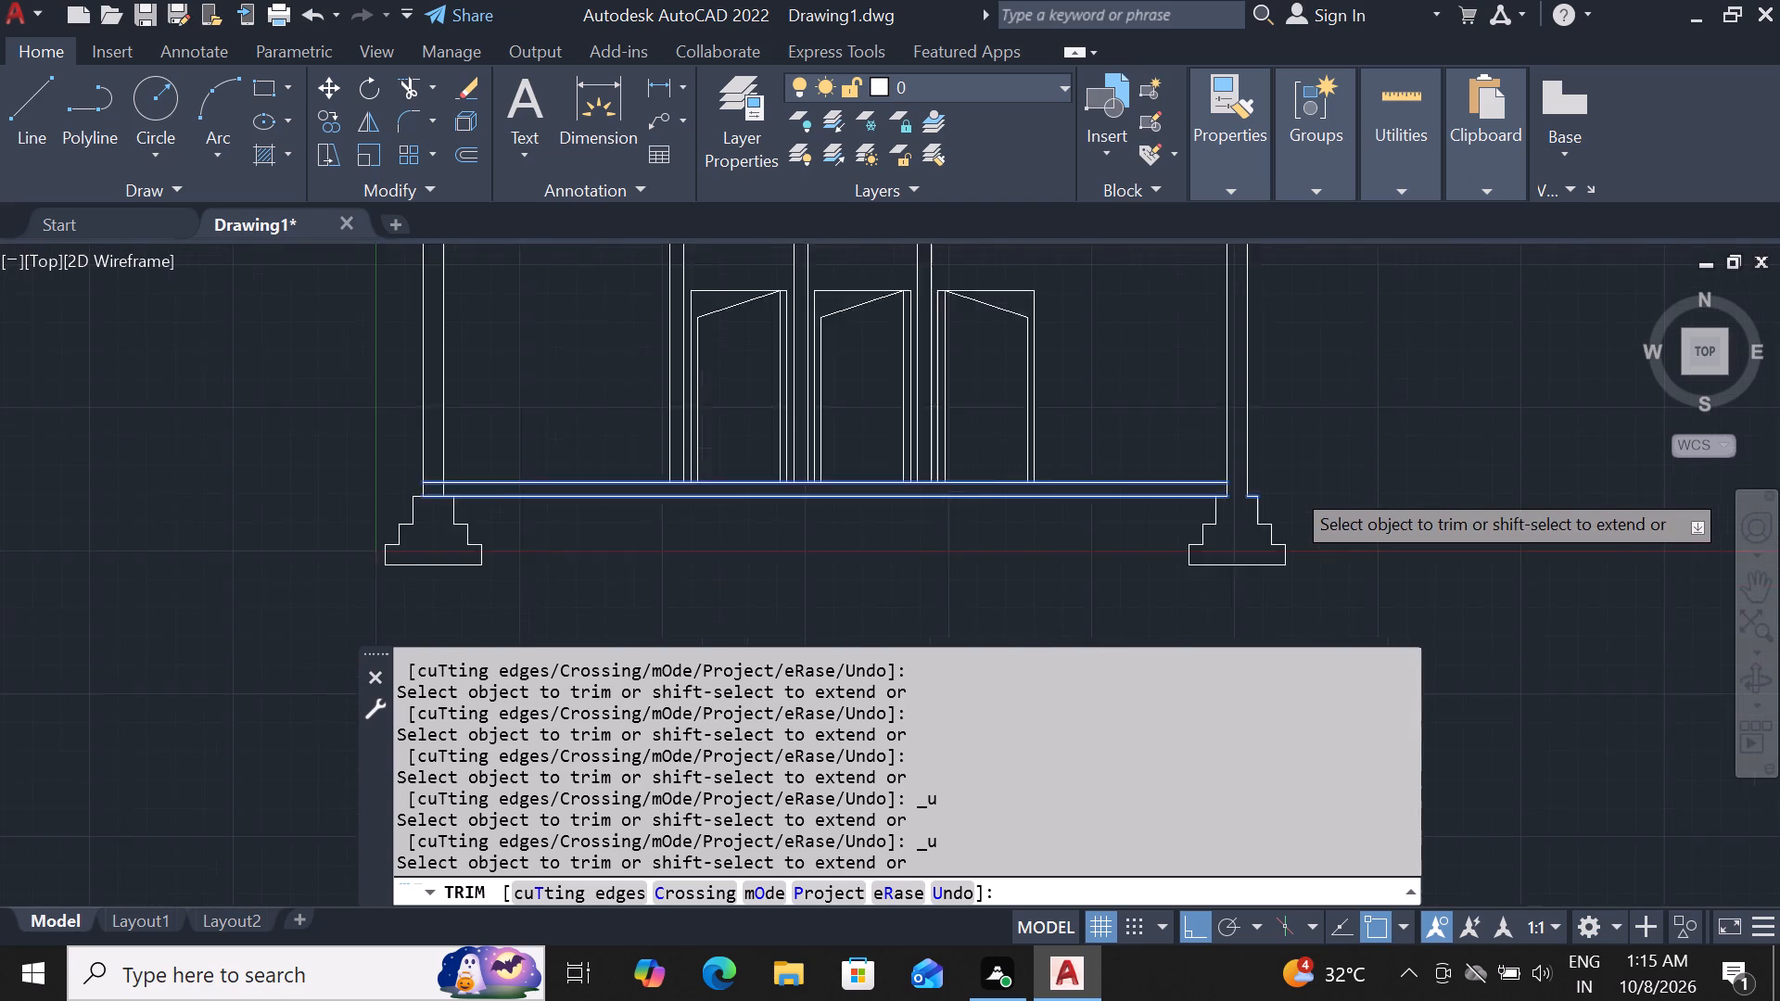
{"action": "scroll", "coordinate": [791, 523], "scroll_direction": "up", "scroll_amount": 2}
{"action": "scroll", "coordinate": [672, 413], "scroll_direction": "up", "scroll_amount": 2}
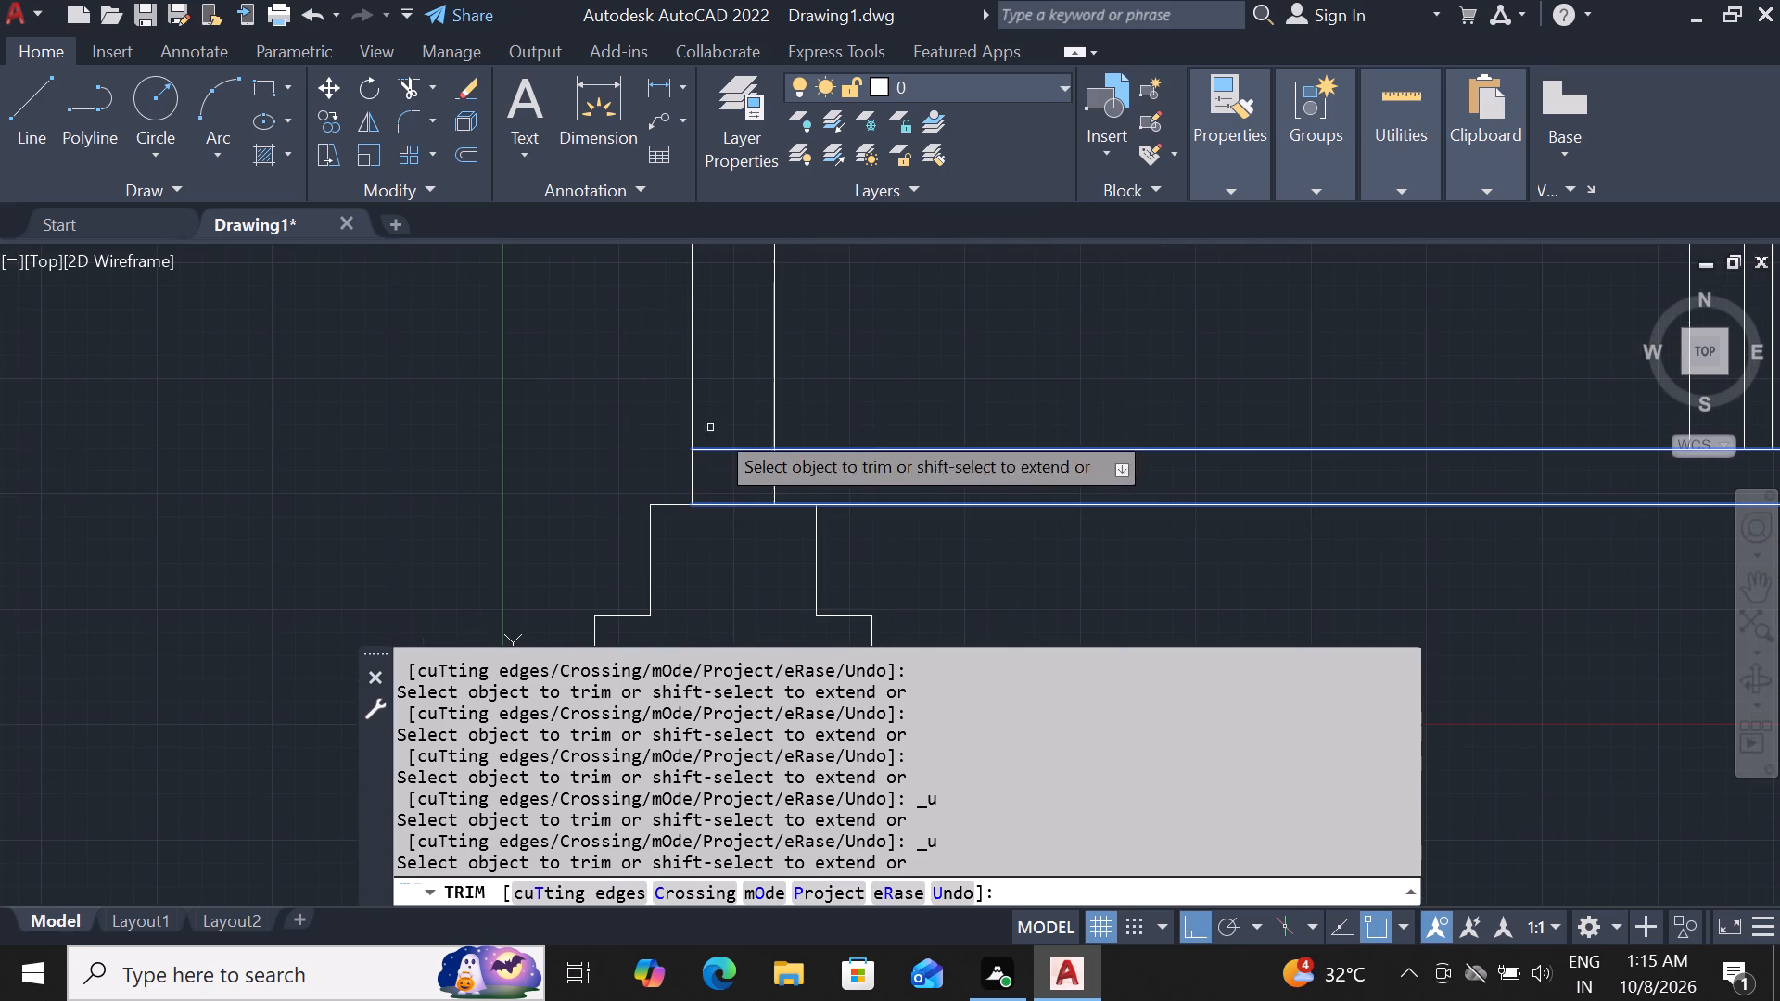
{"action": "left_click", "coordinate": [741, 447]}
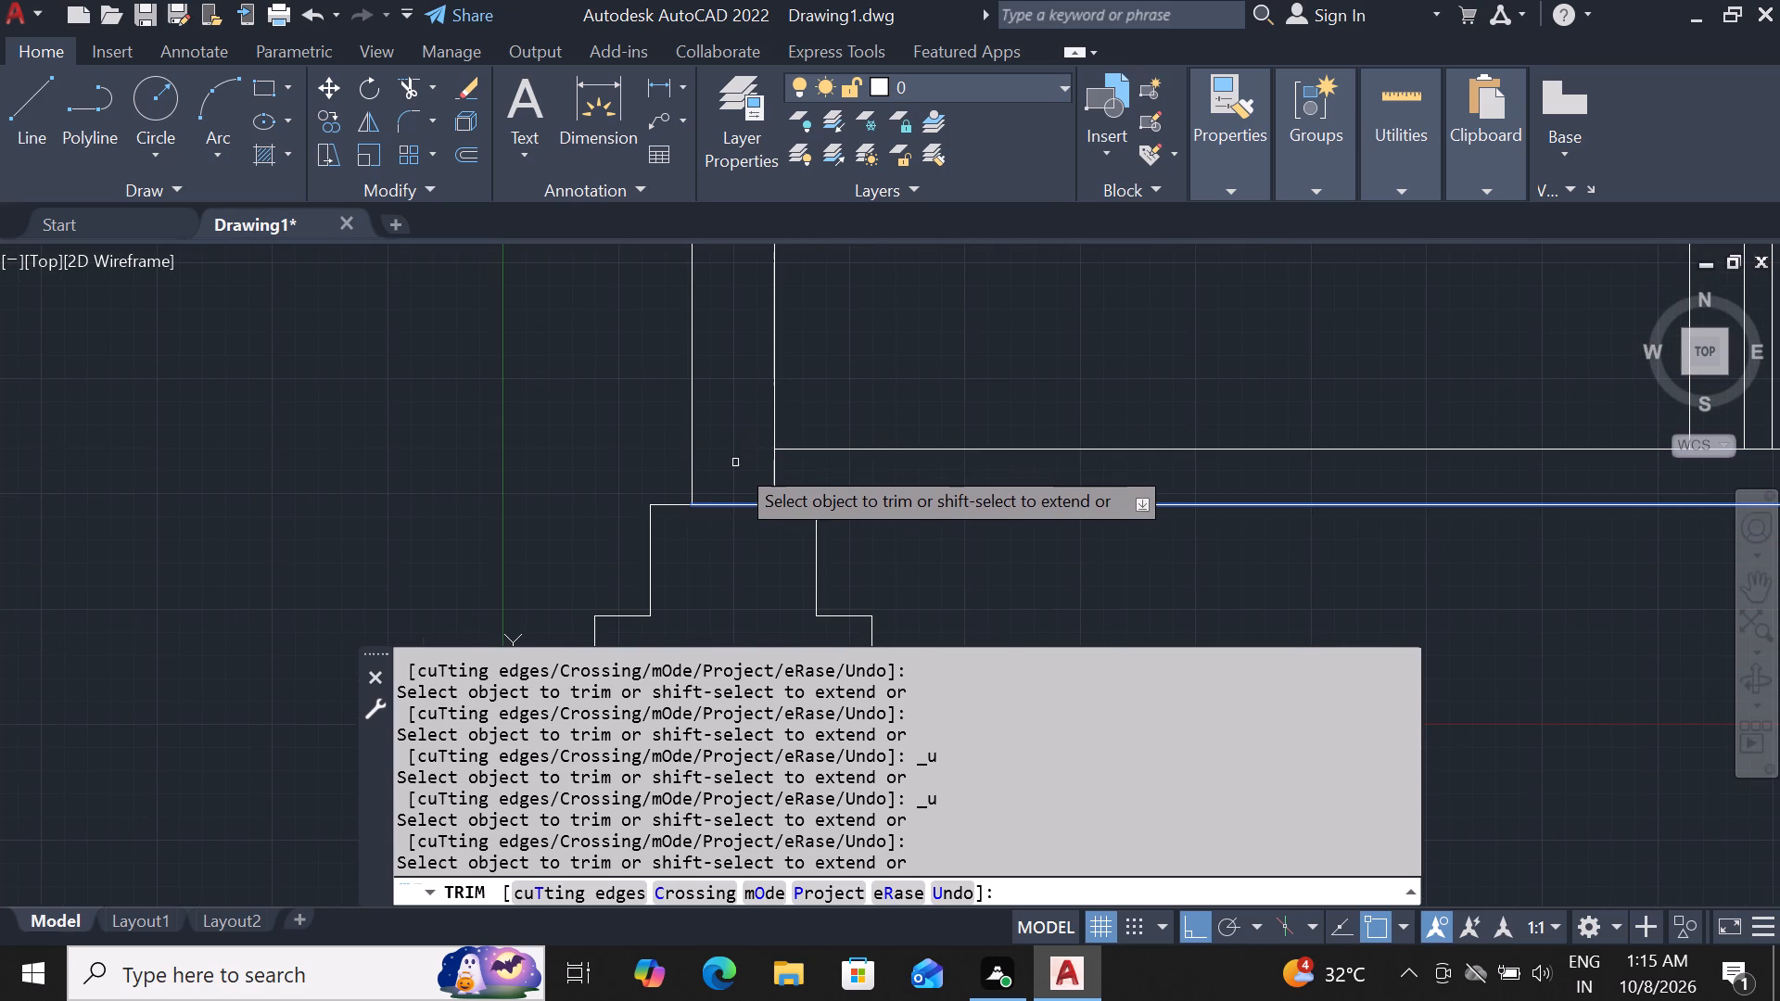
{"action": "left_click", "coordinate": [742, 507]}
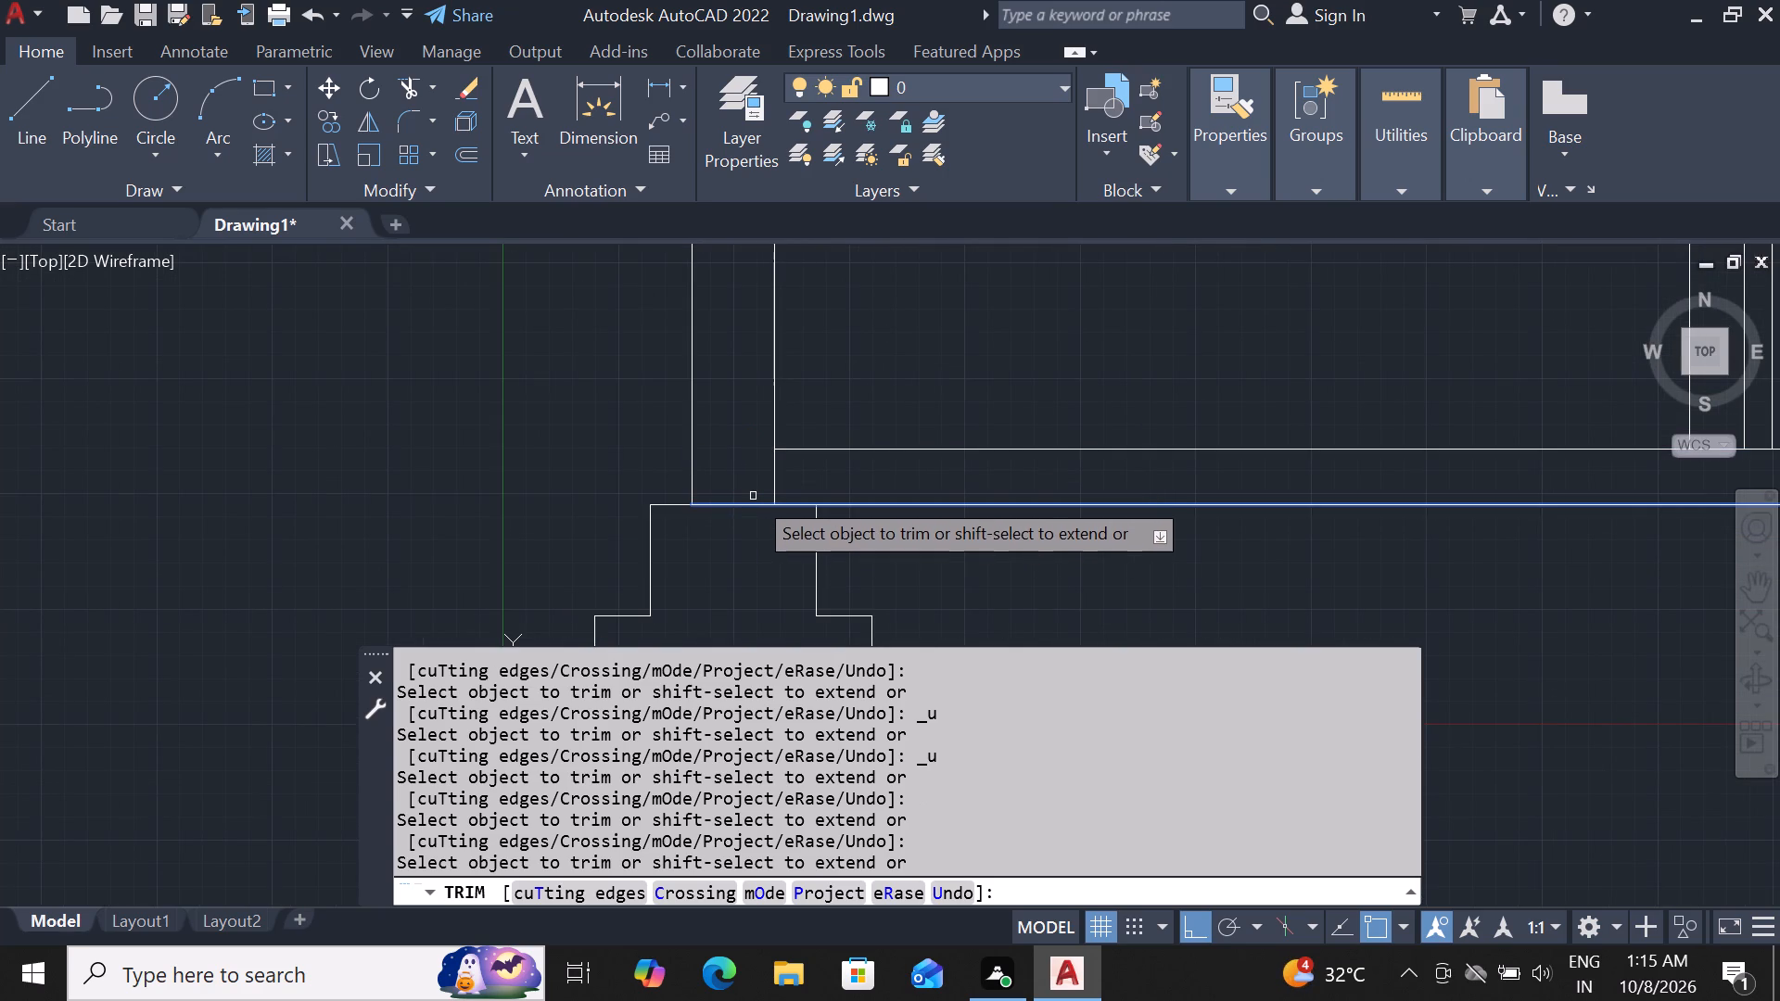
{"action": "left_click", "coordinate": [747, 502]}
{"action": "scroll", "coordinate": [740, 507], "scroll_direction": "down", "scroll_amount": 2}
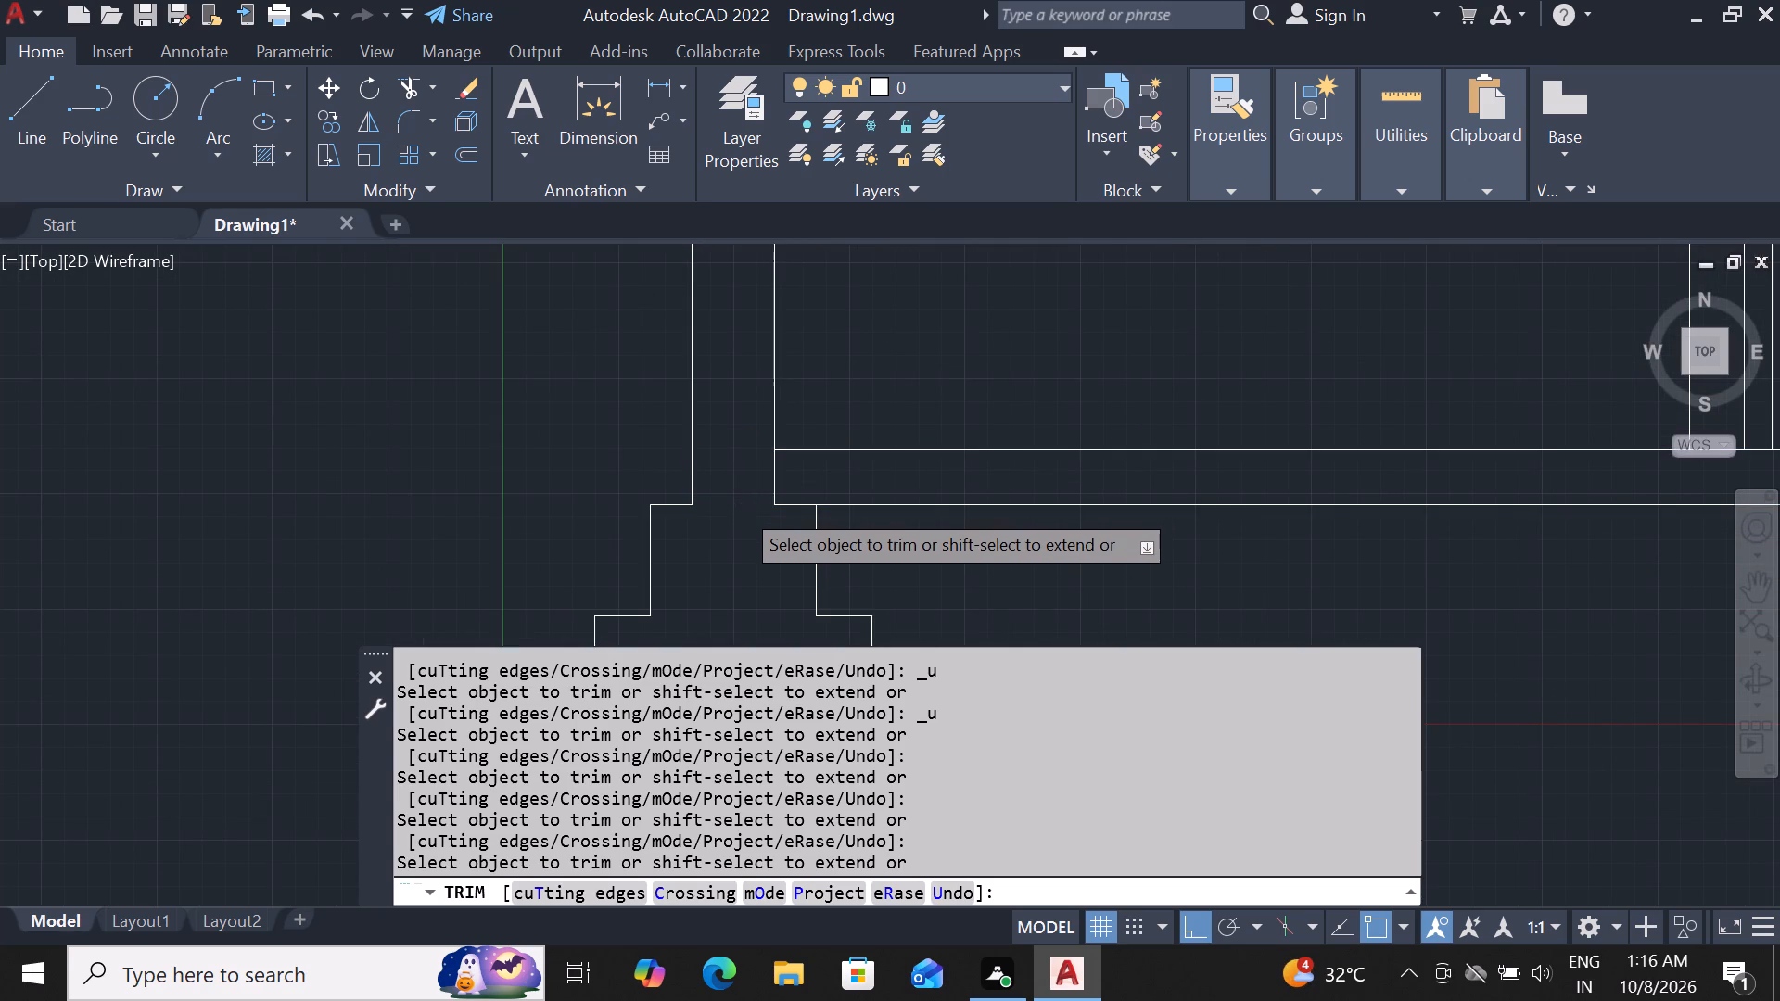
{"action": "scroll", "coordinate": [740, 507], "scroll_direction": "down", "scroll_amount": 1}
{"action": "key", "text": "Escape"}
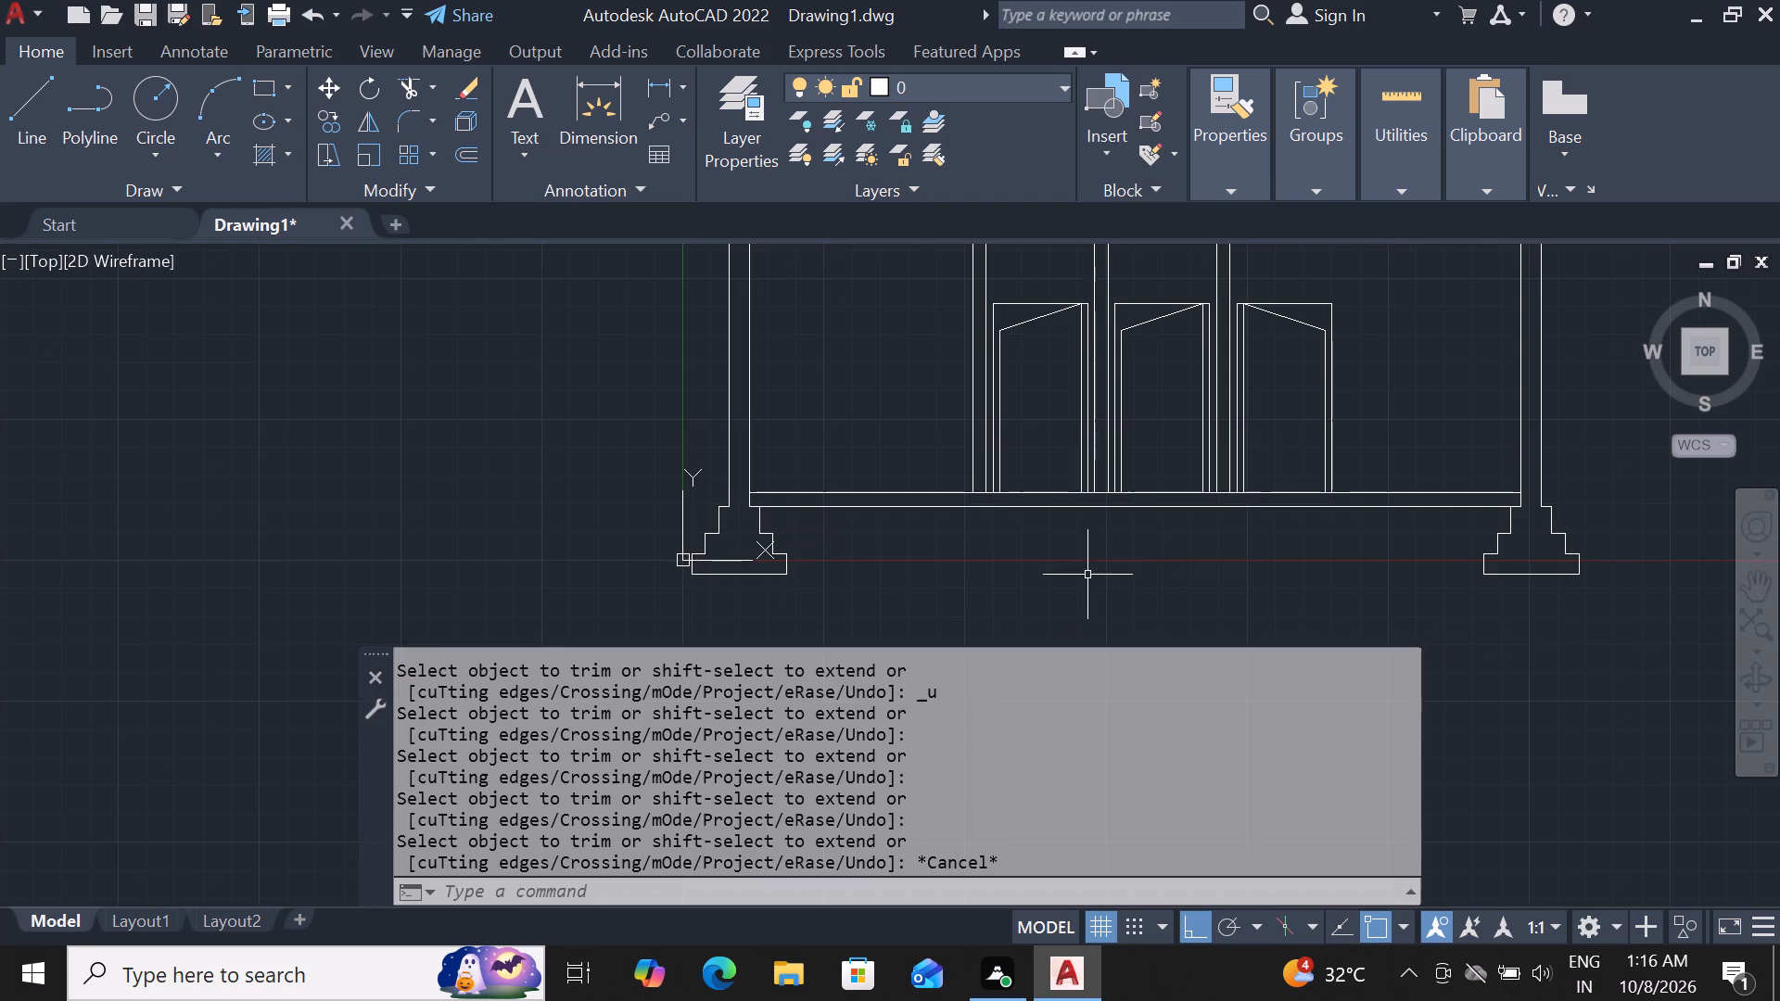
Draw a horizontal line joining the inner top corners of the middle steps of the left and right footings.
{"action": "scroll", "coordinate": [1005, 504], "scroll_direction": "up", "scroll_amount": 2}
{"action": "scroll", "coordinate": [581, 540], "scroll_direction": "down", "scroll_amount": 2}
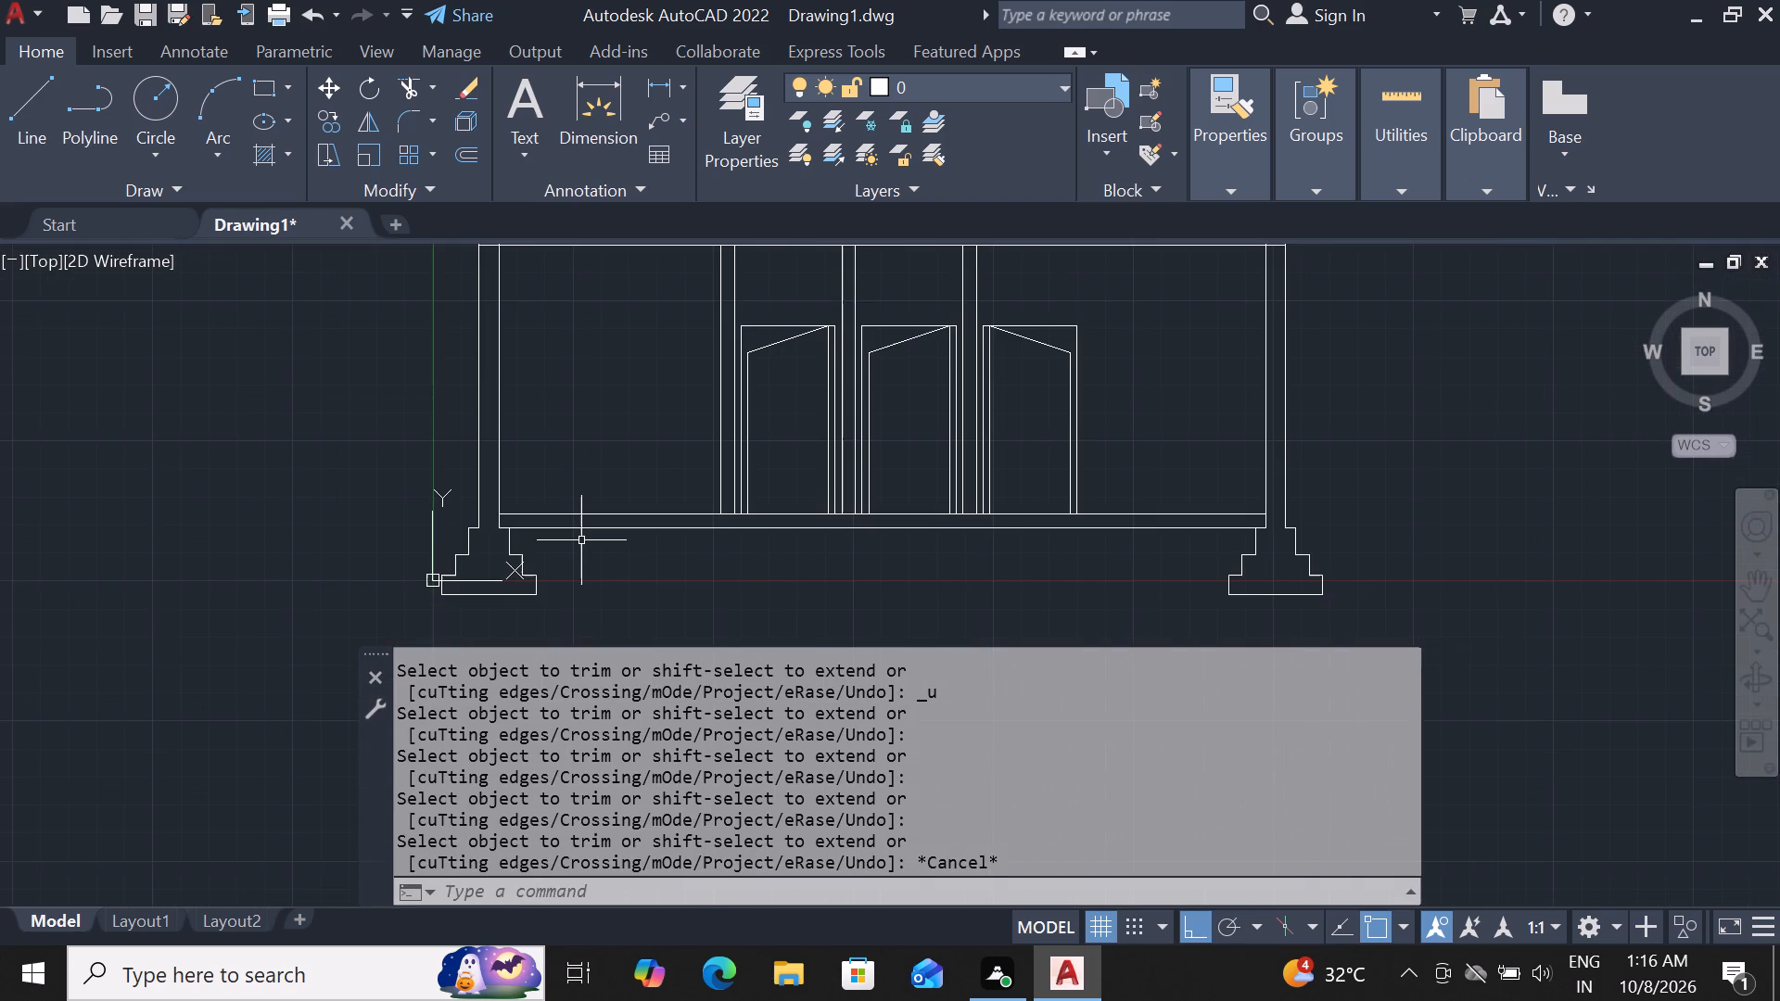
{"action": "type", "text": "l"}
{"action": "key", "text": "space"}
{"action": "scroll", "coordinate": [522, 618], "scroll_direction": "up", "scroll_amount": 2}
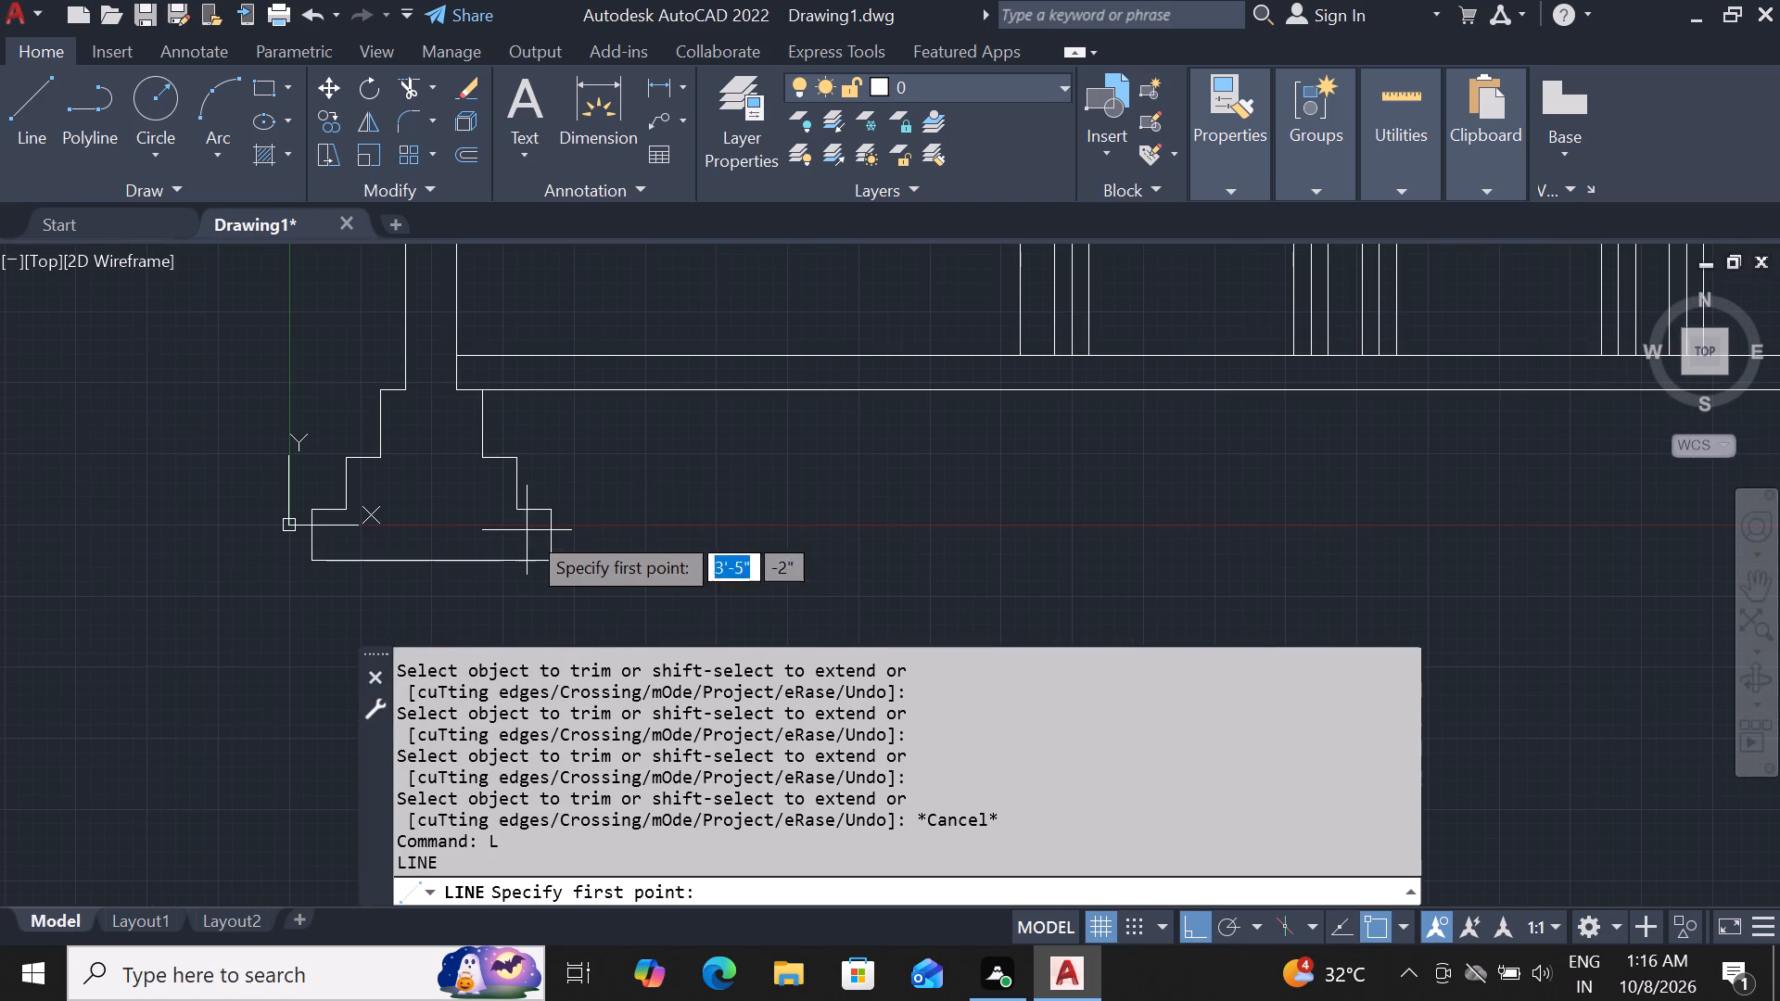
{"action": "left_click", "coordinate": [516, 458]}
{"action": "scroll", "coordinate": [884, 454], "scroll_direction": "down", "scroll_amount": 3}
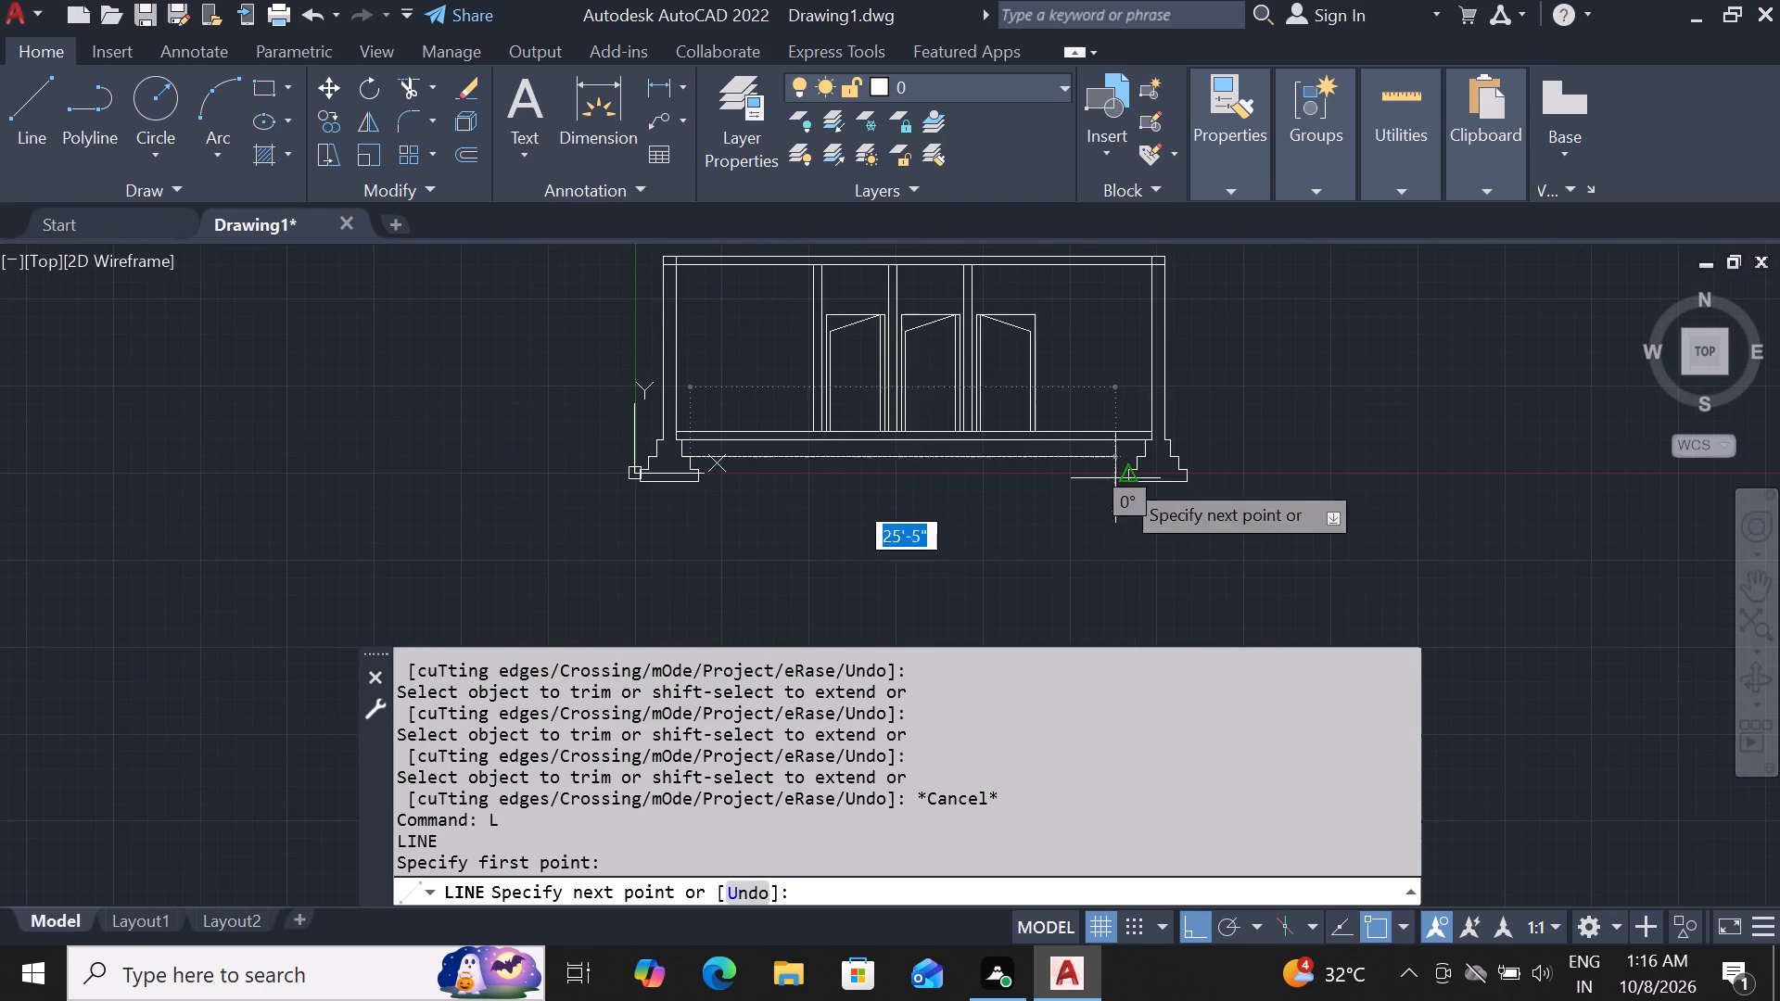
{"action": "scroll", "coordinate": [1177, 466], "scroll_direction": "up", "scroll_amount": 2}
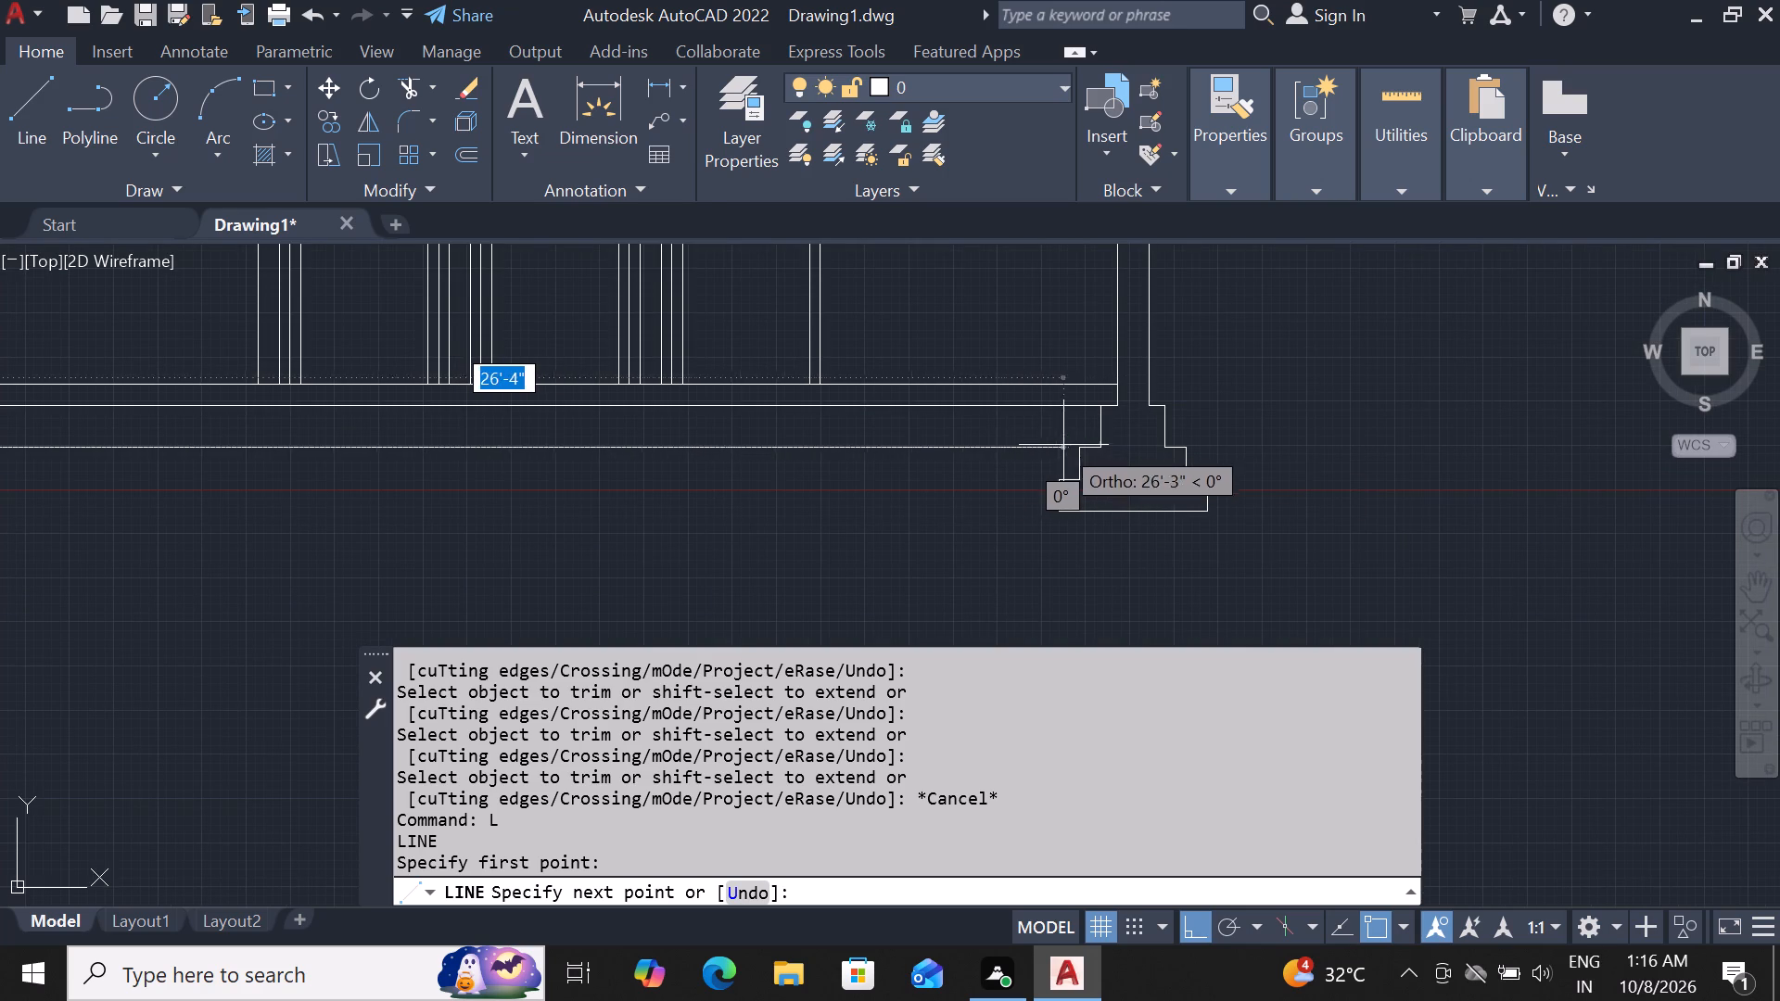
{"action": "left_click", "coordinate": [1079, 450]}
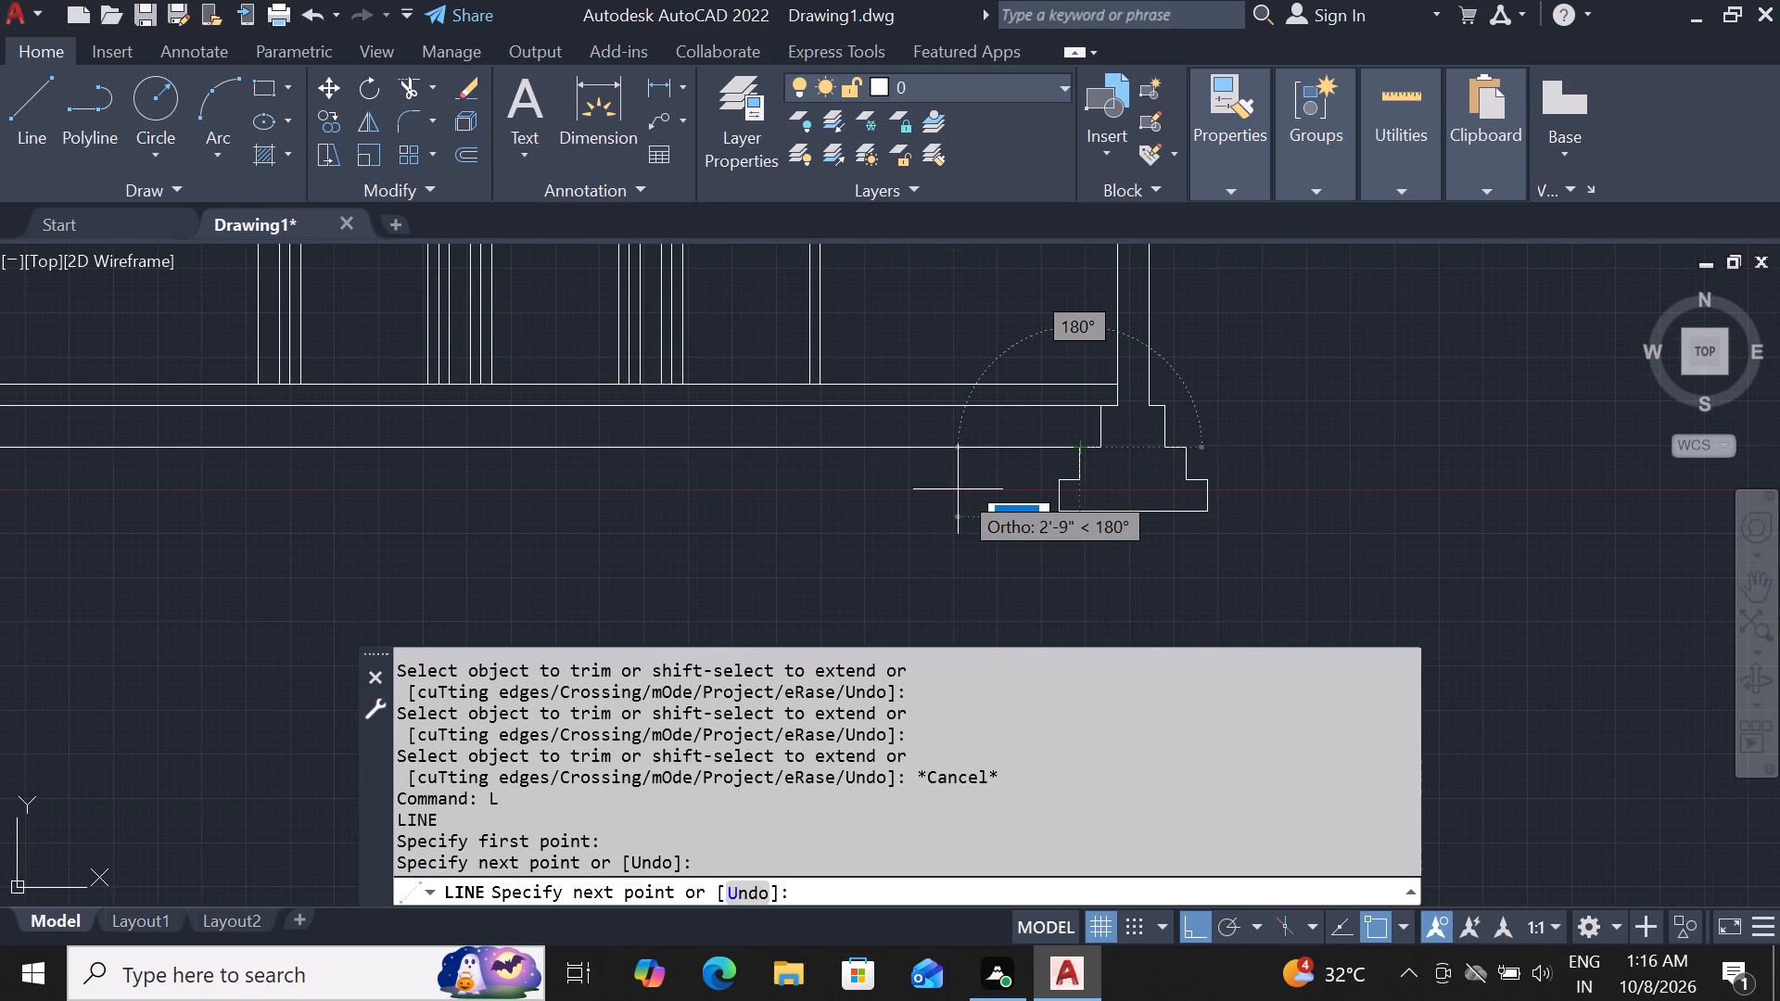
{"action": "key", "text": "grave"}
{"action": "key", "text": "Escape"}
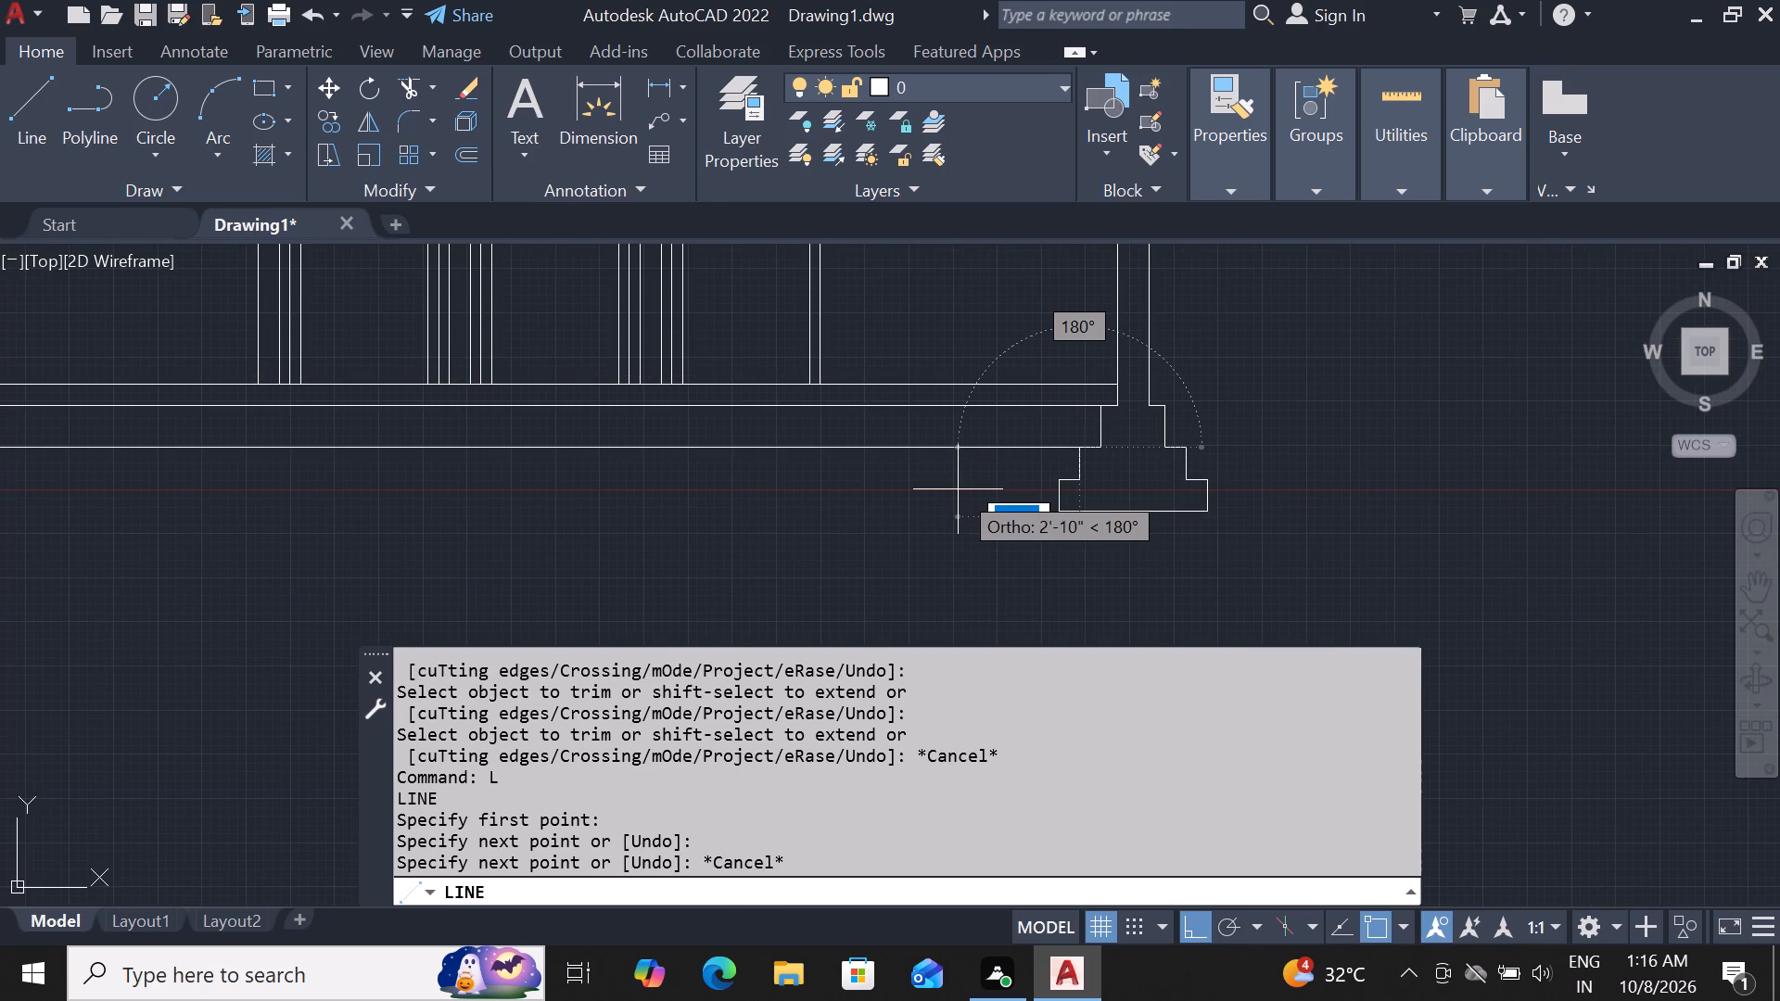
{"action": "type", "text": "l"}
{"action": "key", "text": "space"}
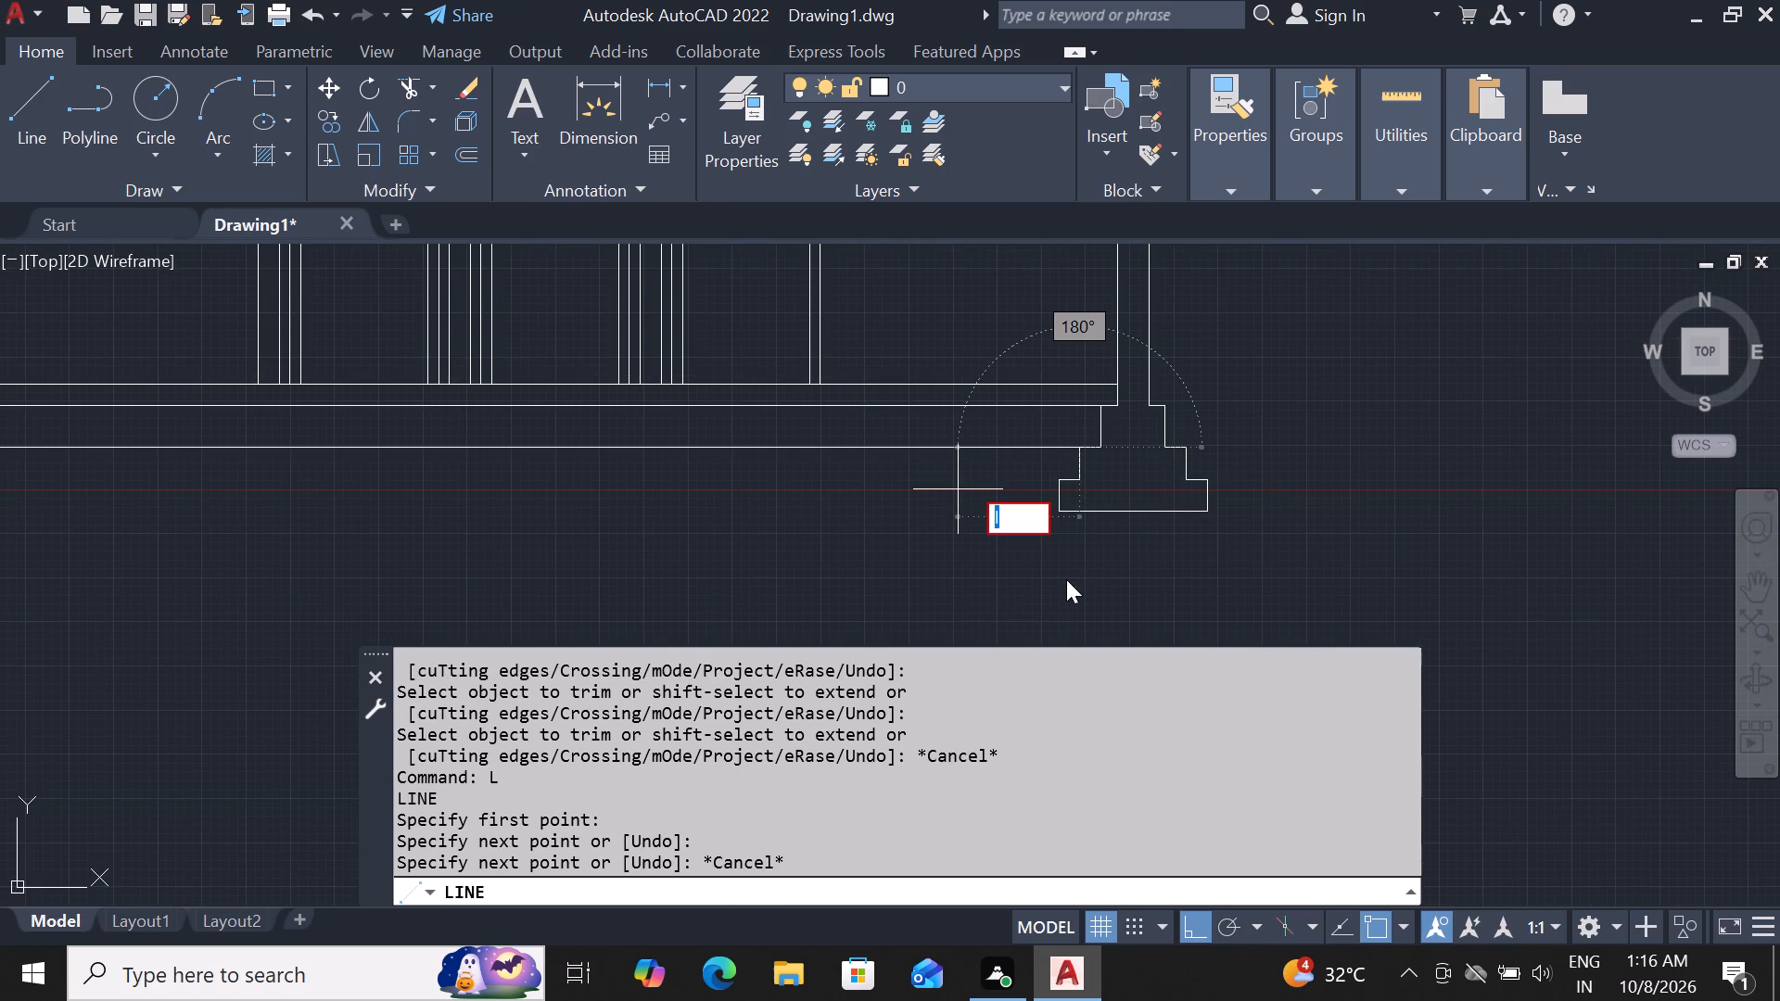
{"action": "key", "text": "Escape"}
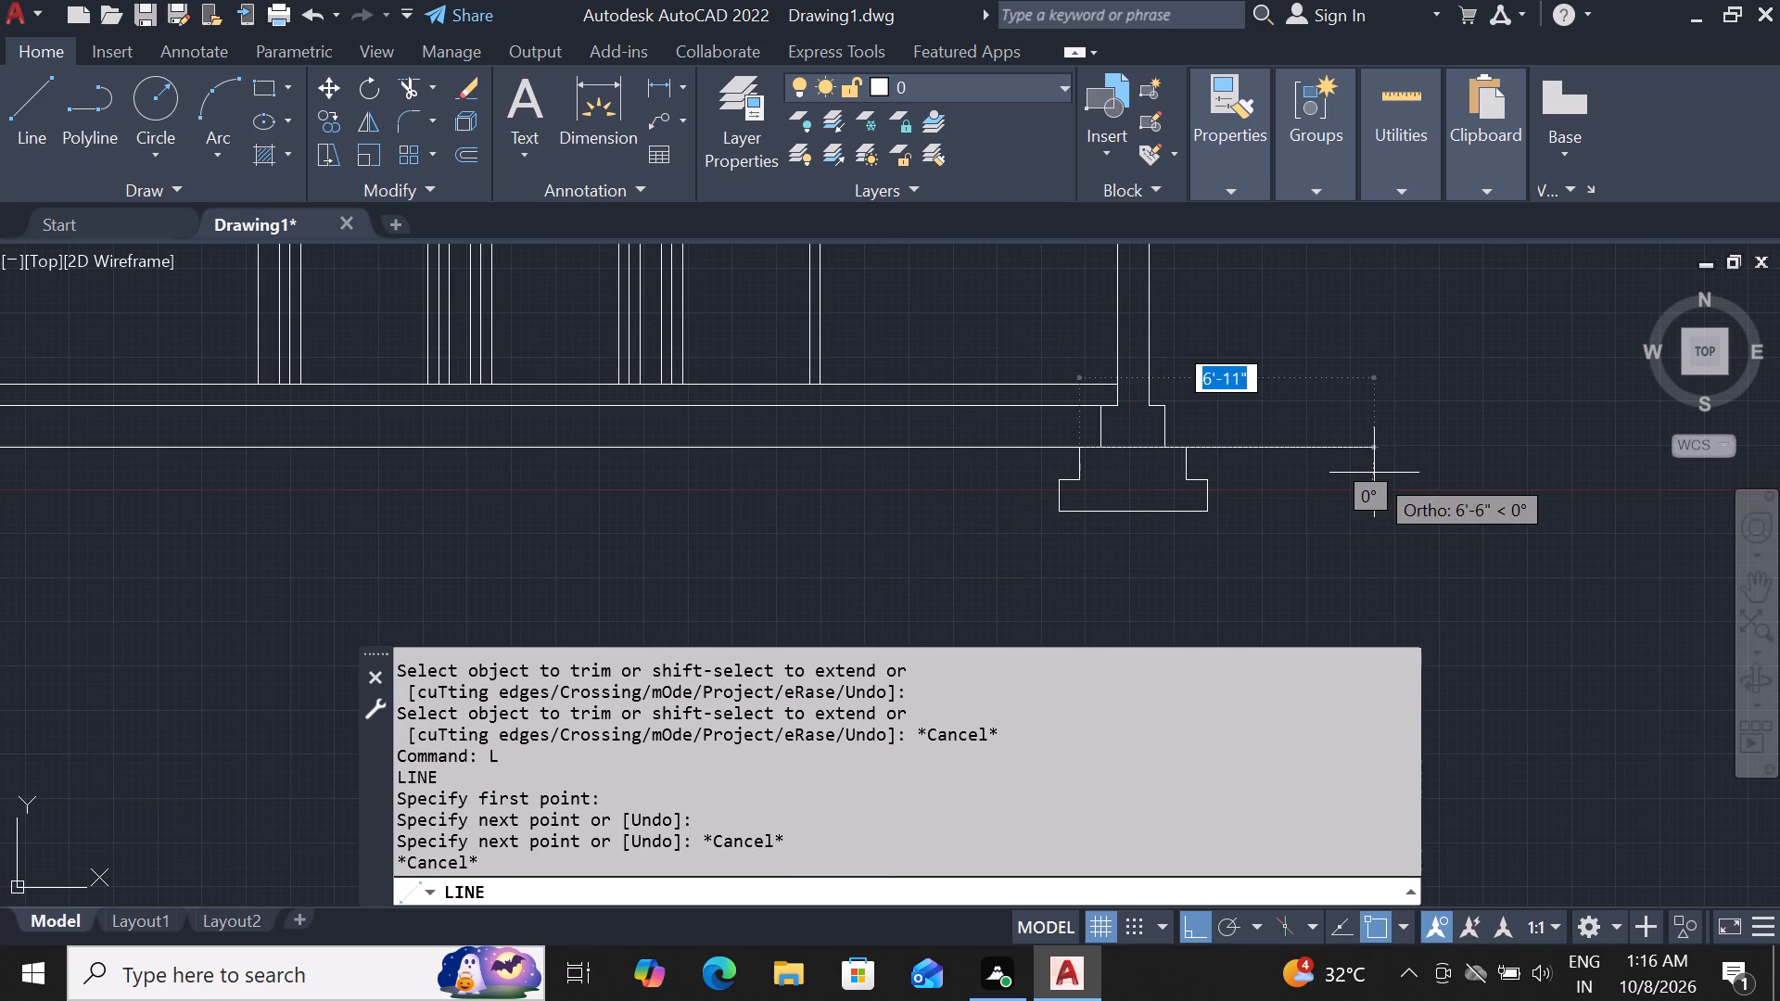
{"action": "key", "text": "Escape"}
Draw a horizontal line from the right footing's lowest step, at its inner top corner, to the matching corner of the left footing.
{"action": "type", "text": "l"}
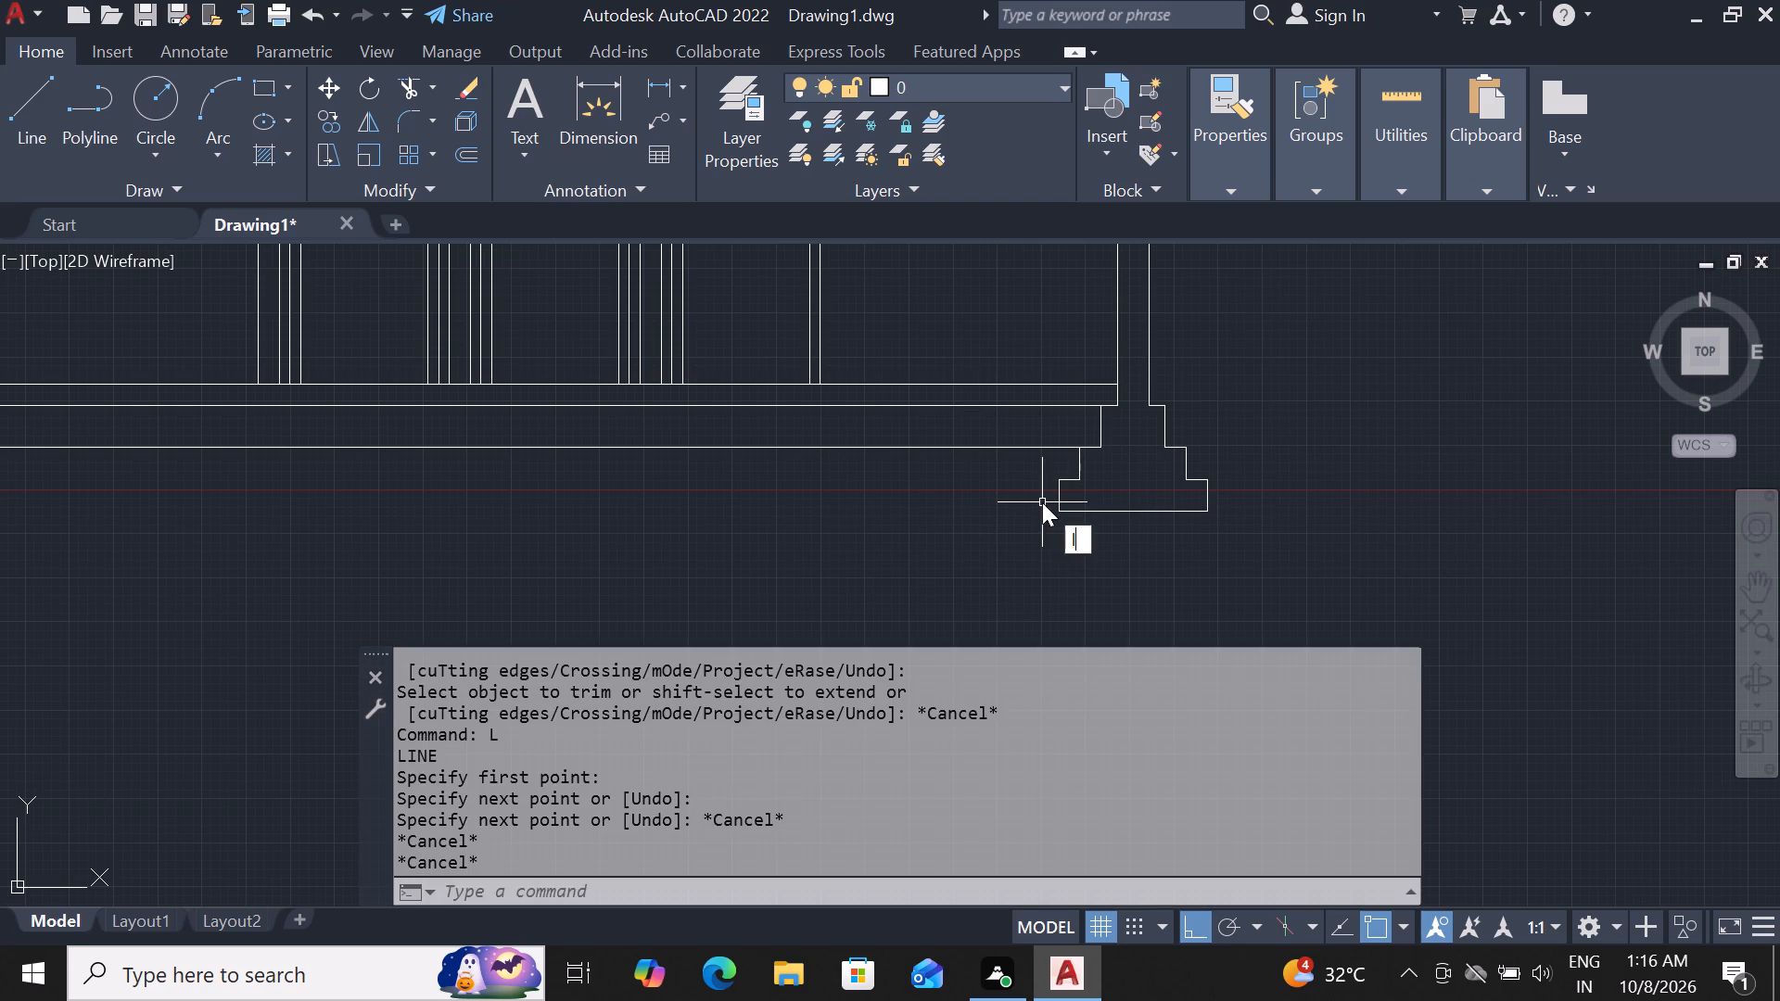
{"action": "key", "text": "space"}
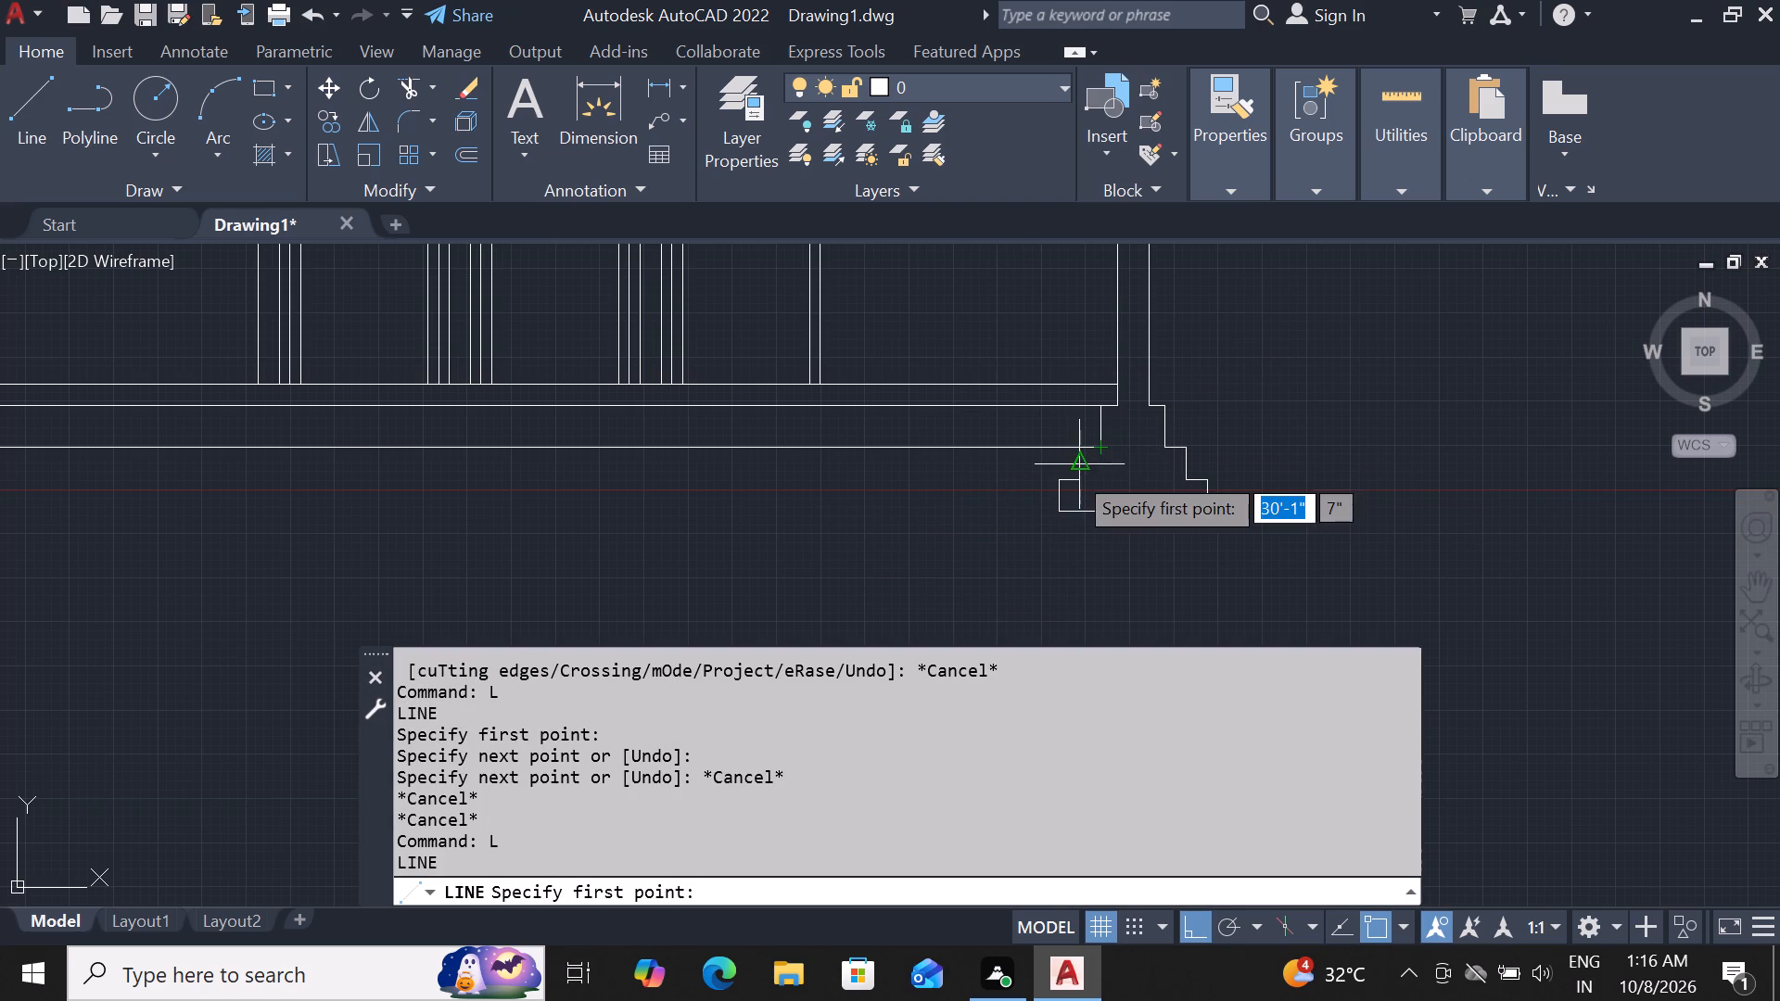
{"action": "left_click", "coordinate": [1058, 475]}
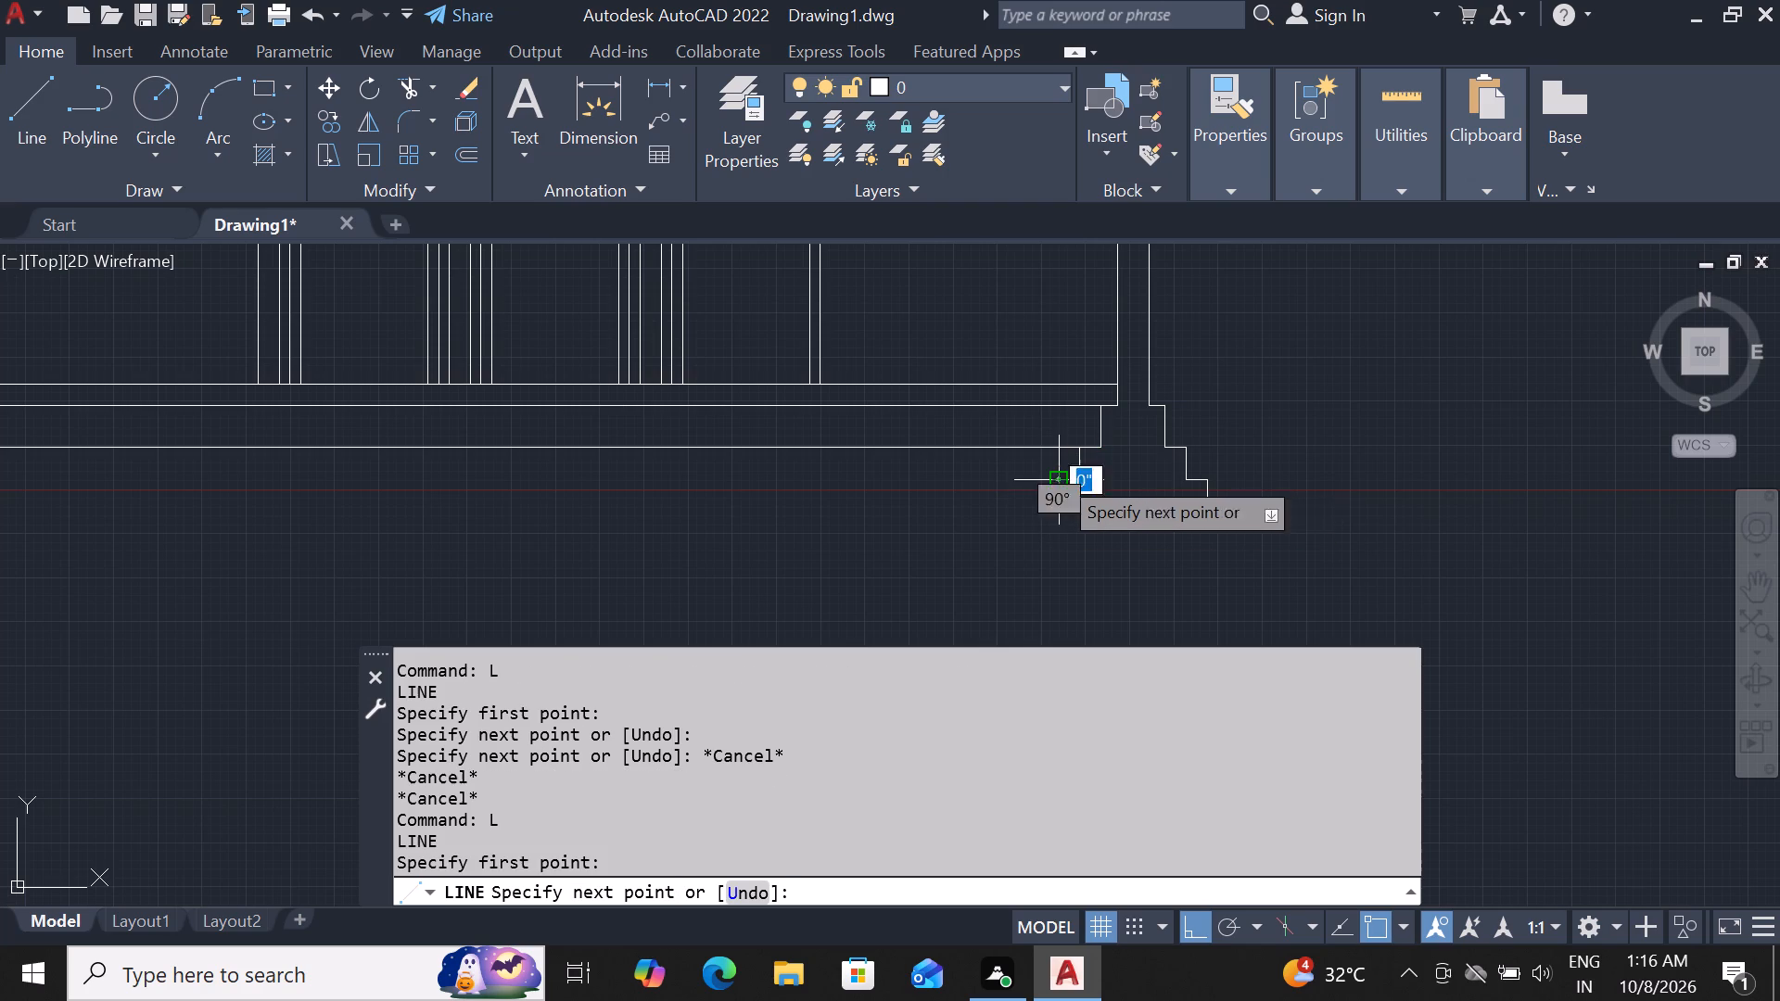
{"action": "scroll", "coordinate": [1402, 461], "scroll_direction": "down", "scroll_amount": 2}
{"action": "scroll", "coordinate": [800, 477], "scroll_direction": "up", "scroll_amount": 2}
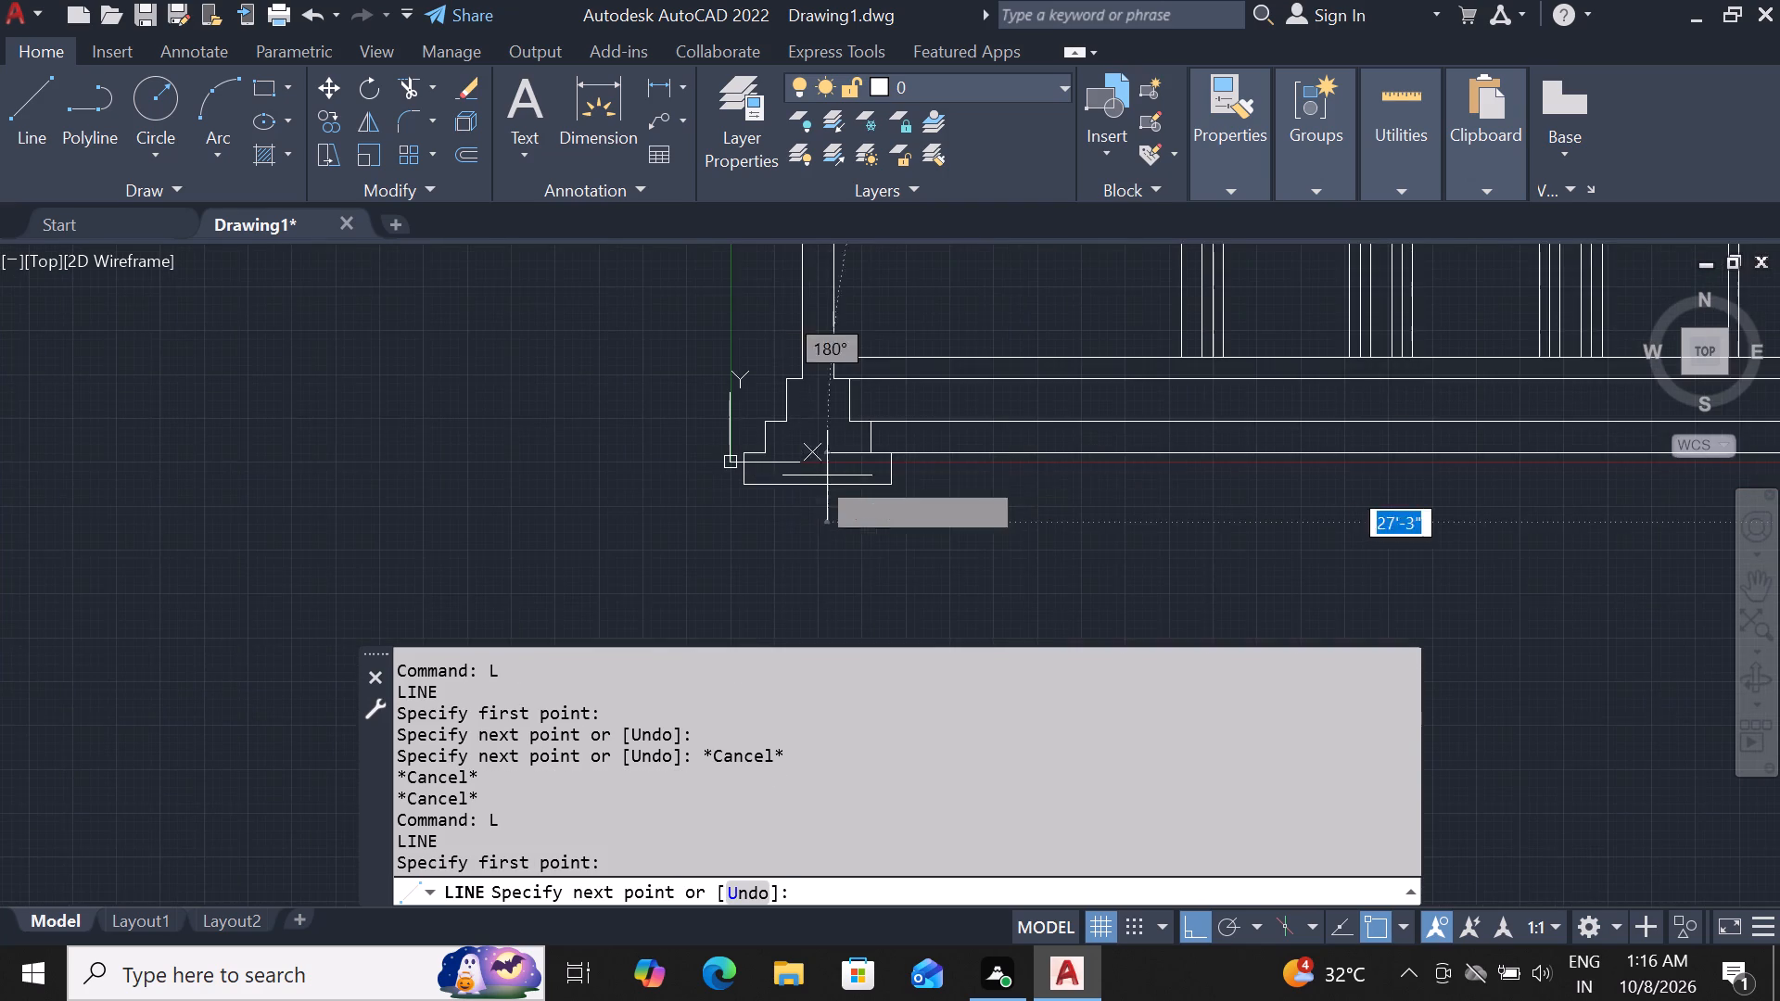
{"action": "scroll", "coordinate": [875, 465], "scroll_direction": "up", "scroll_amount": 2}
{"action": "left_click", "coordinate": [902, 432]}
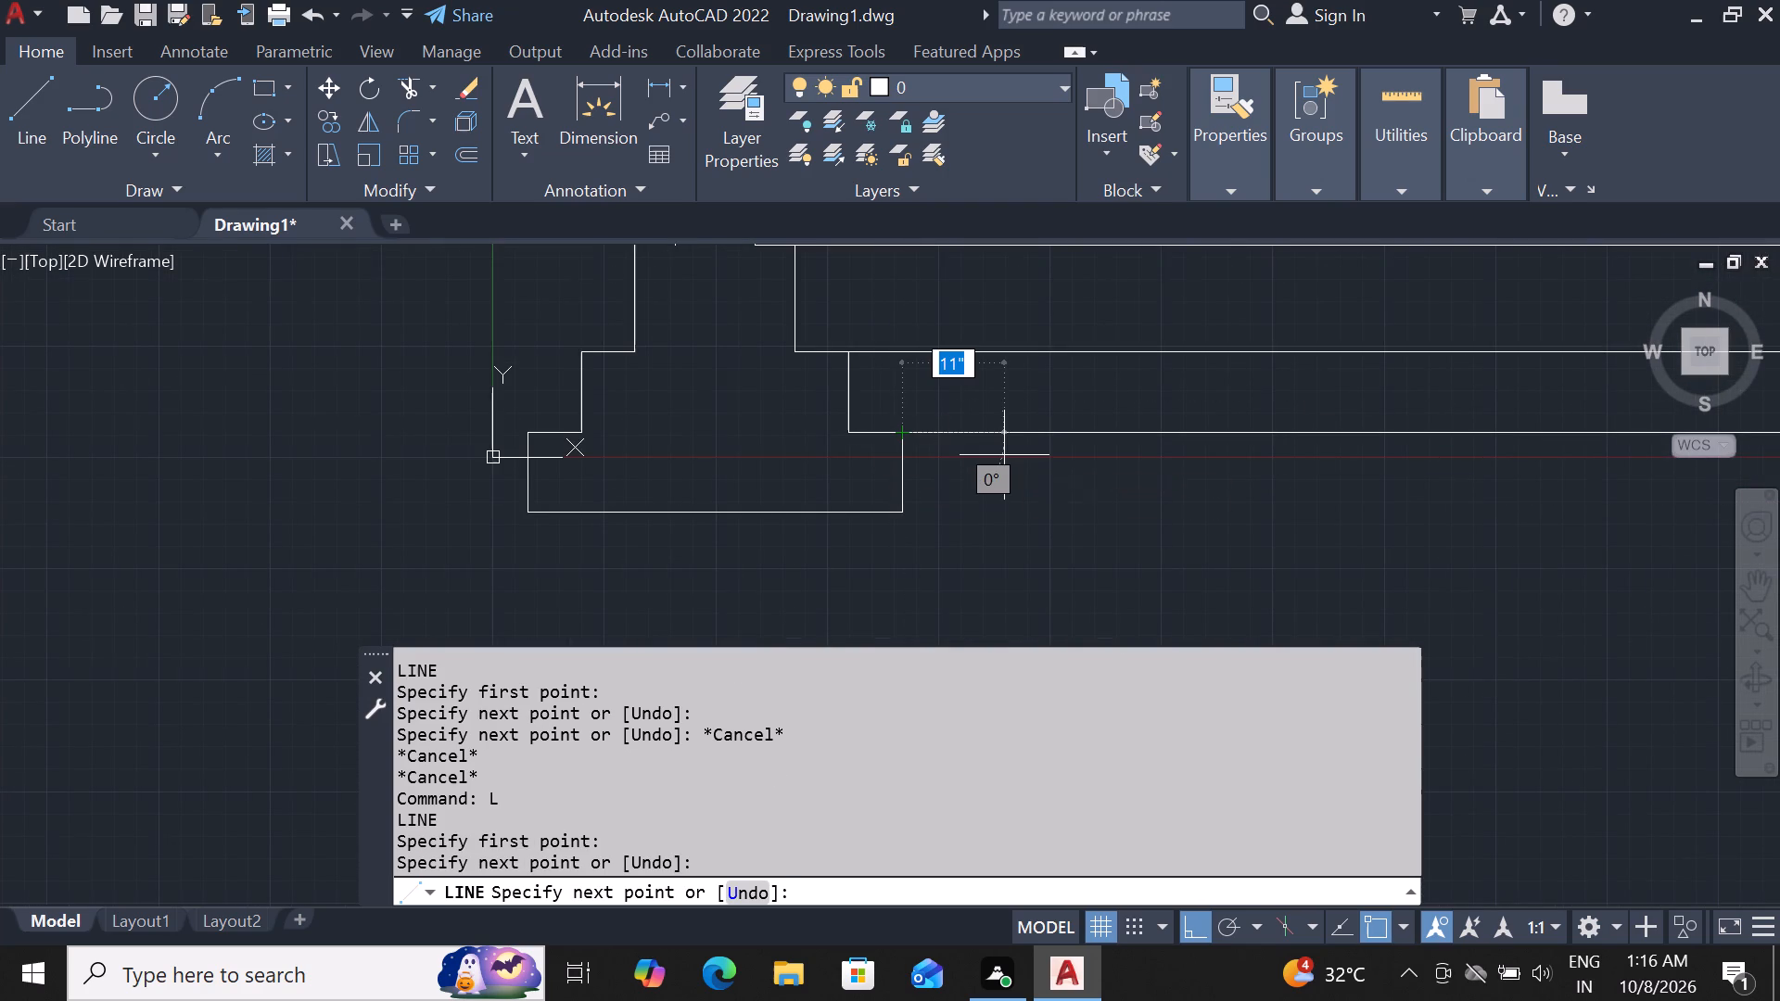
{"action": "key", "text": "Escape"}
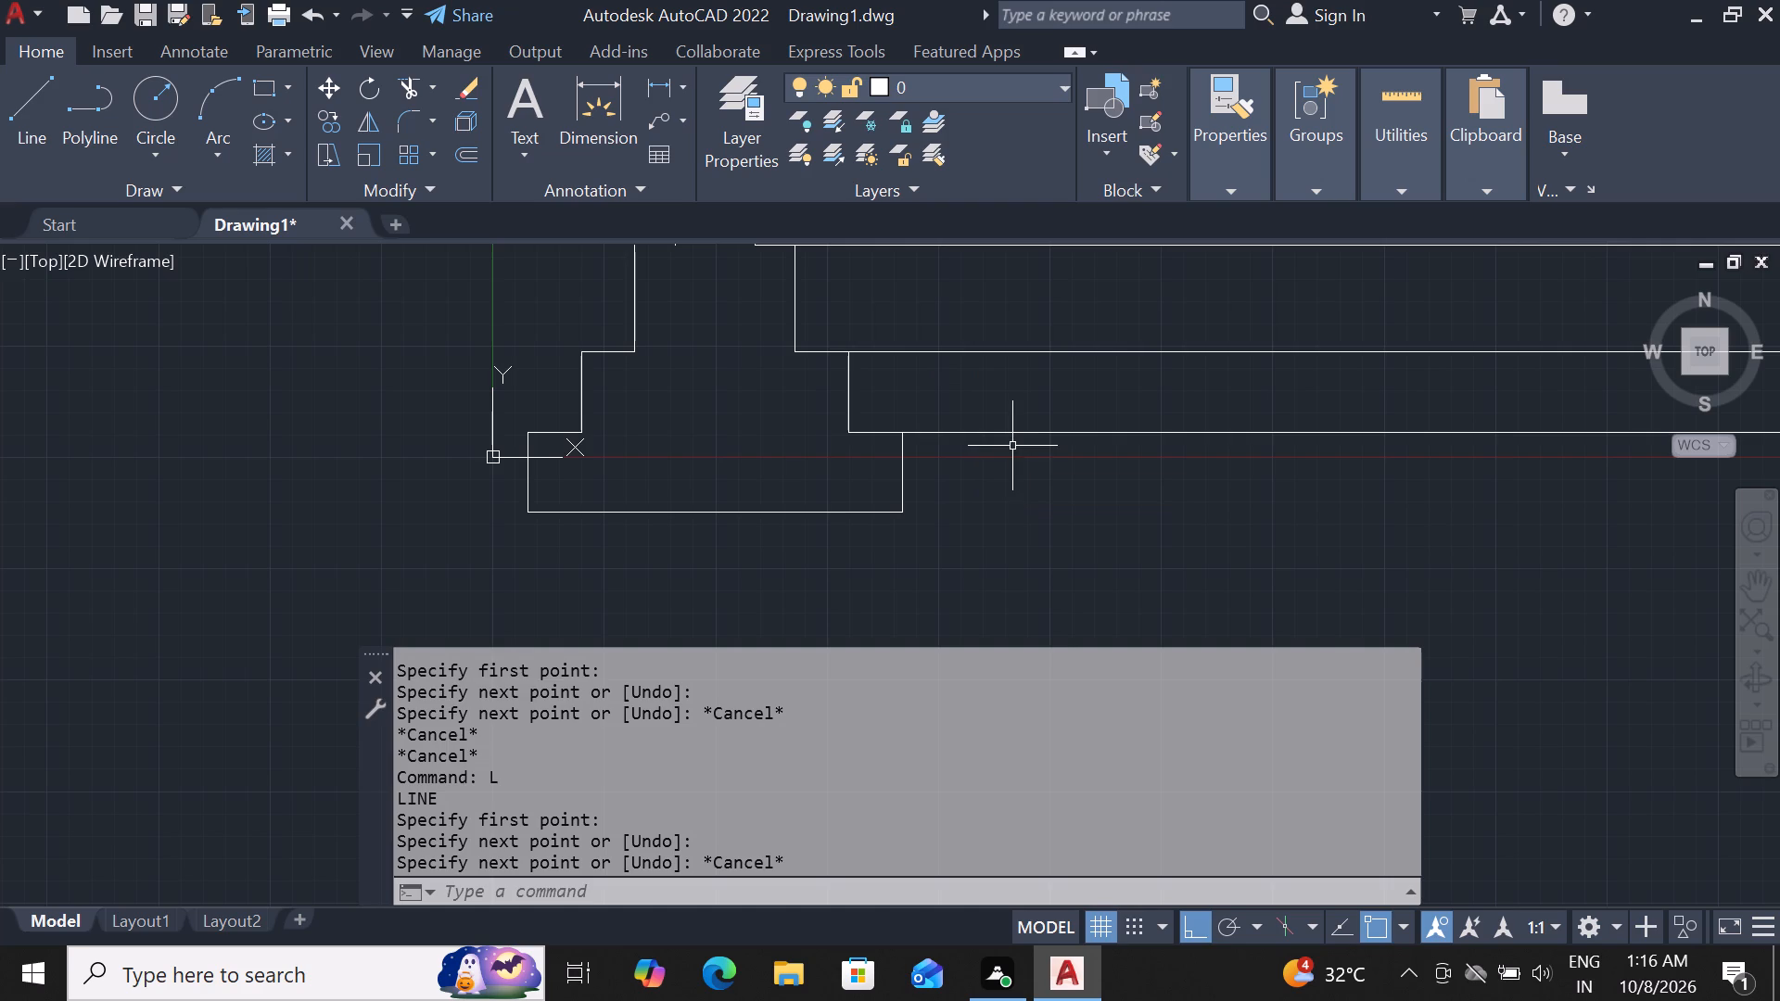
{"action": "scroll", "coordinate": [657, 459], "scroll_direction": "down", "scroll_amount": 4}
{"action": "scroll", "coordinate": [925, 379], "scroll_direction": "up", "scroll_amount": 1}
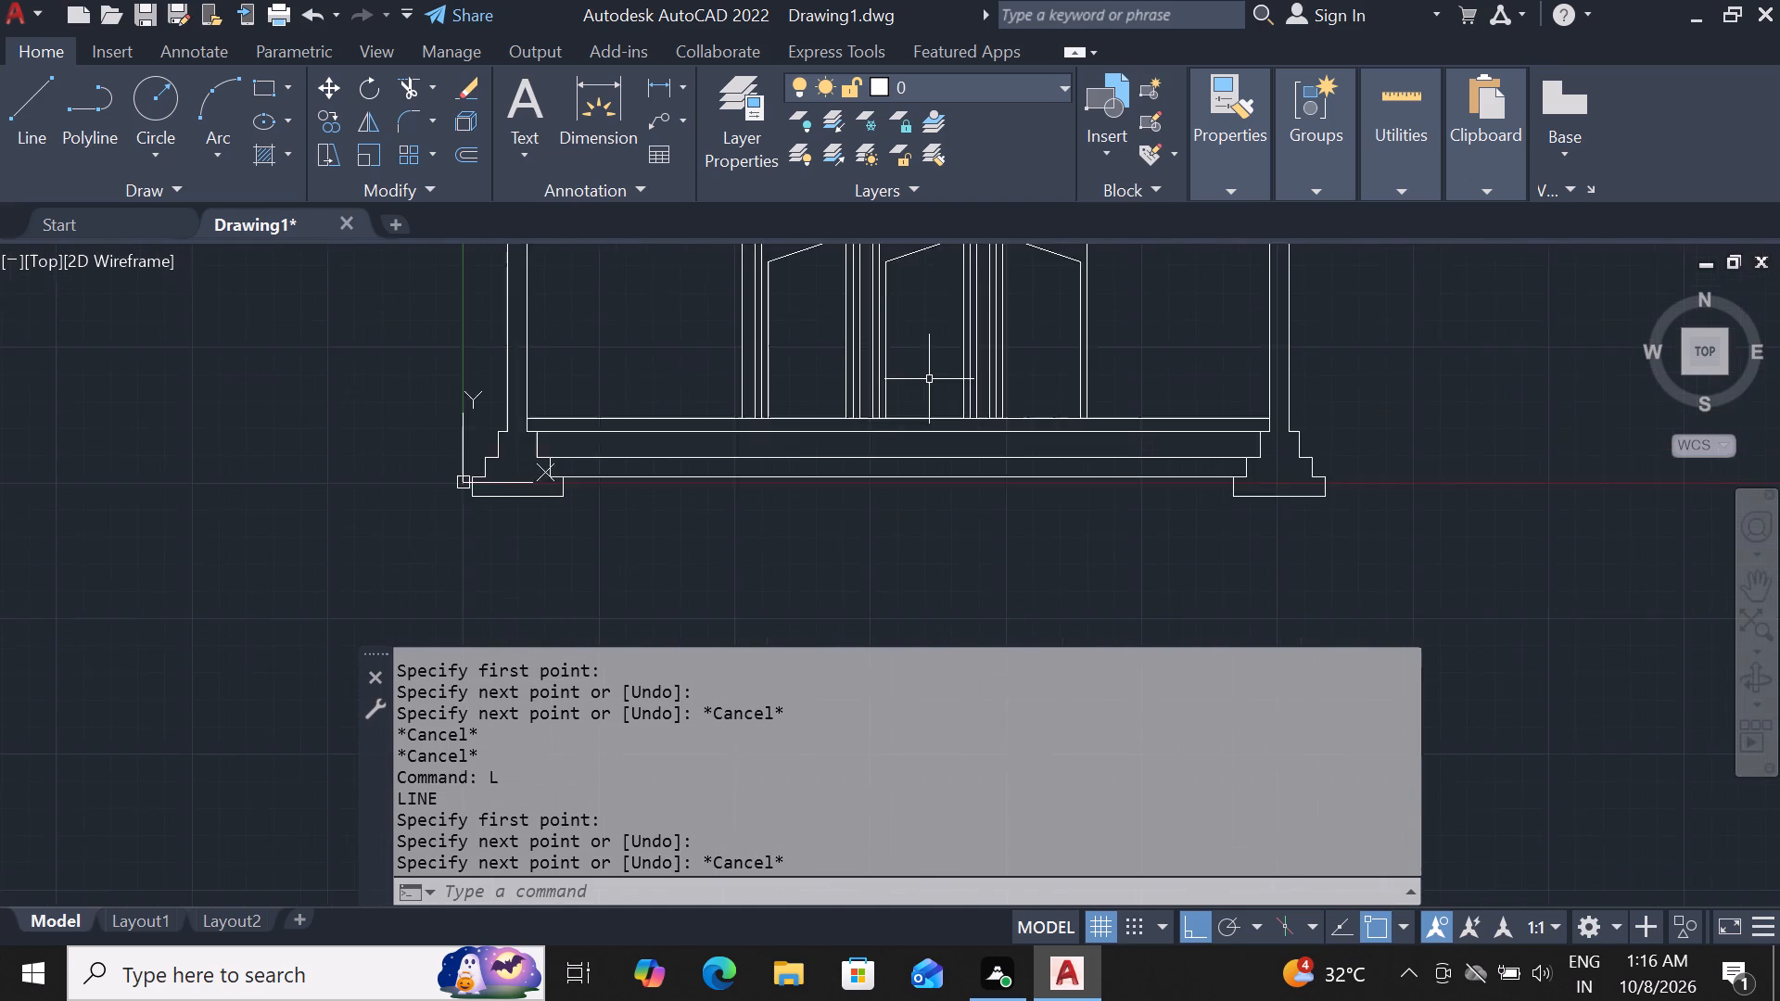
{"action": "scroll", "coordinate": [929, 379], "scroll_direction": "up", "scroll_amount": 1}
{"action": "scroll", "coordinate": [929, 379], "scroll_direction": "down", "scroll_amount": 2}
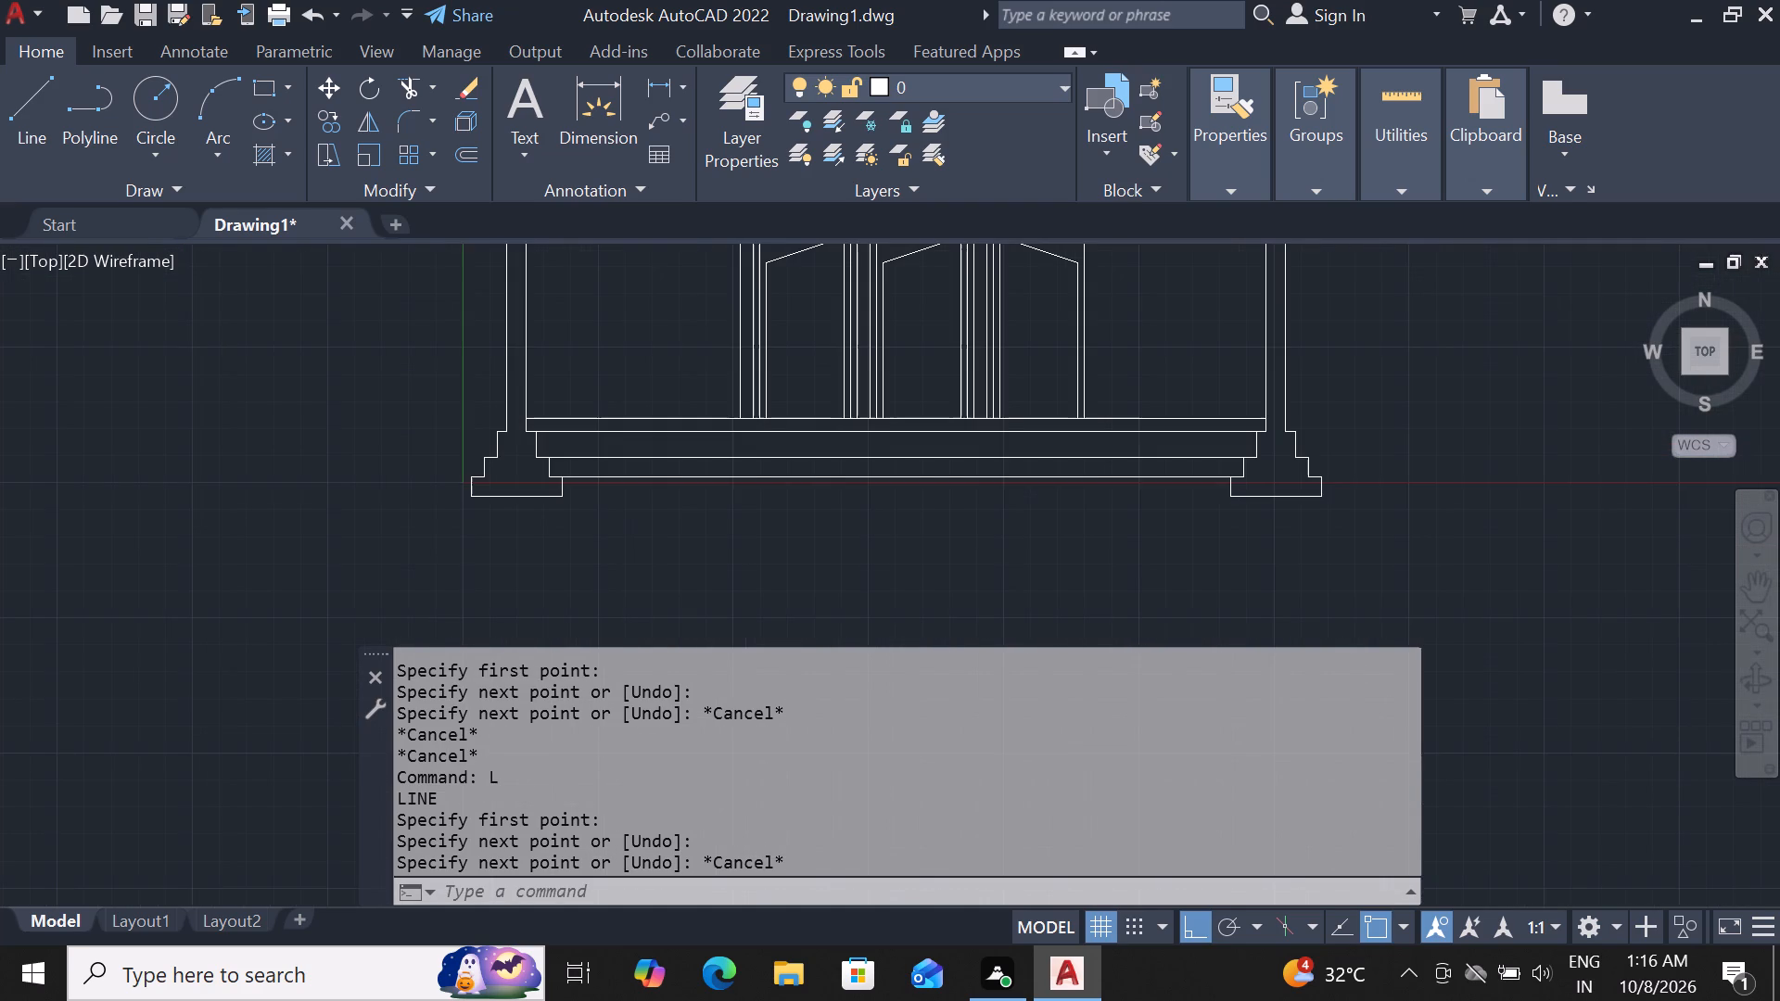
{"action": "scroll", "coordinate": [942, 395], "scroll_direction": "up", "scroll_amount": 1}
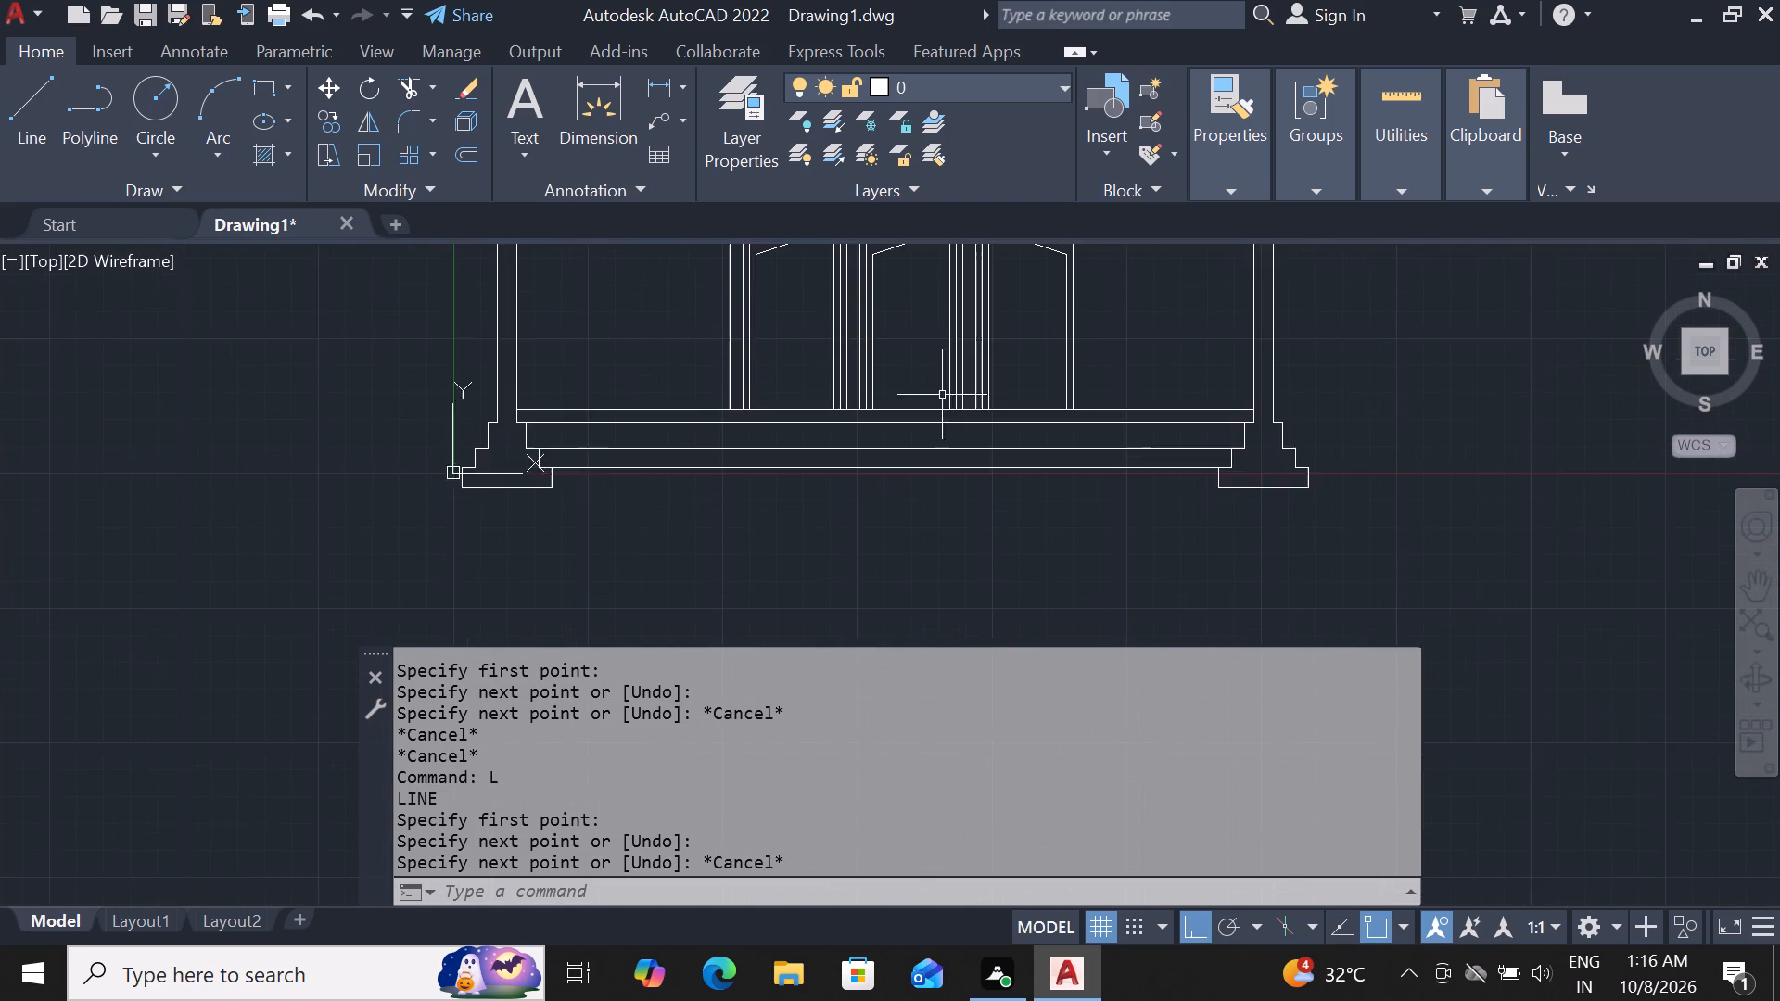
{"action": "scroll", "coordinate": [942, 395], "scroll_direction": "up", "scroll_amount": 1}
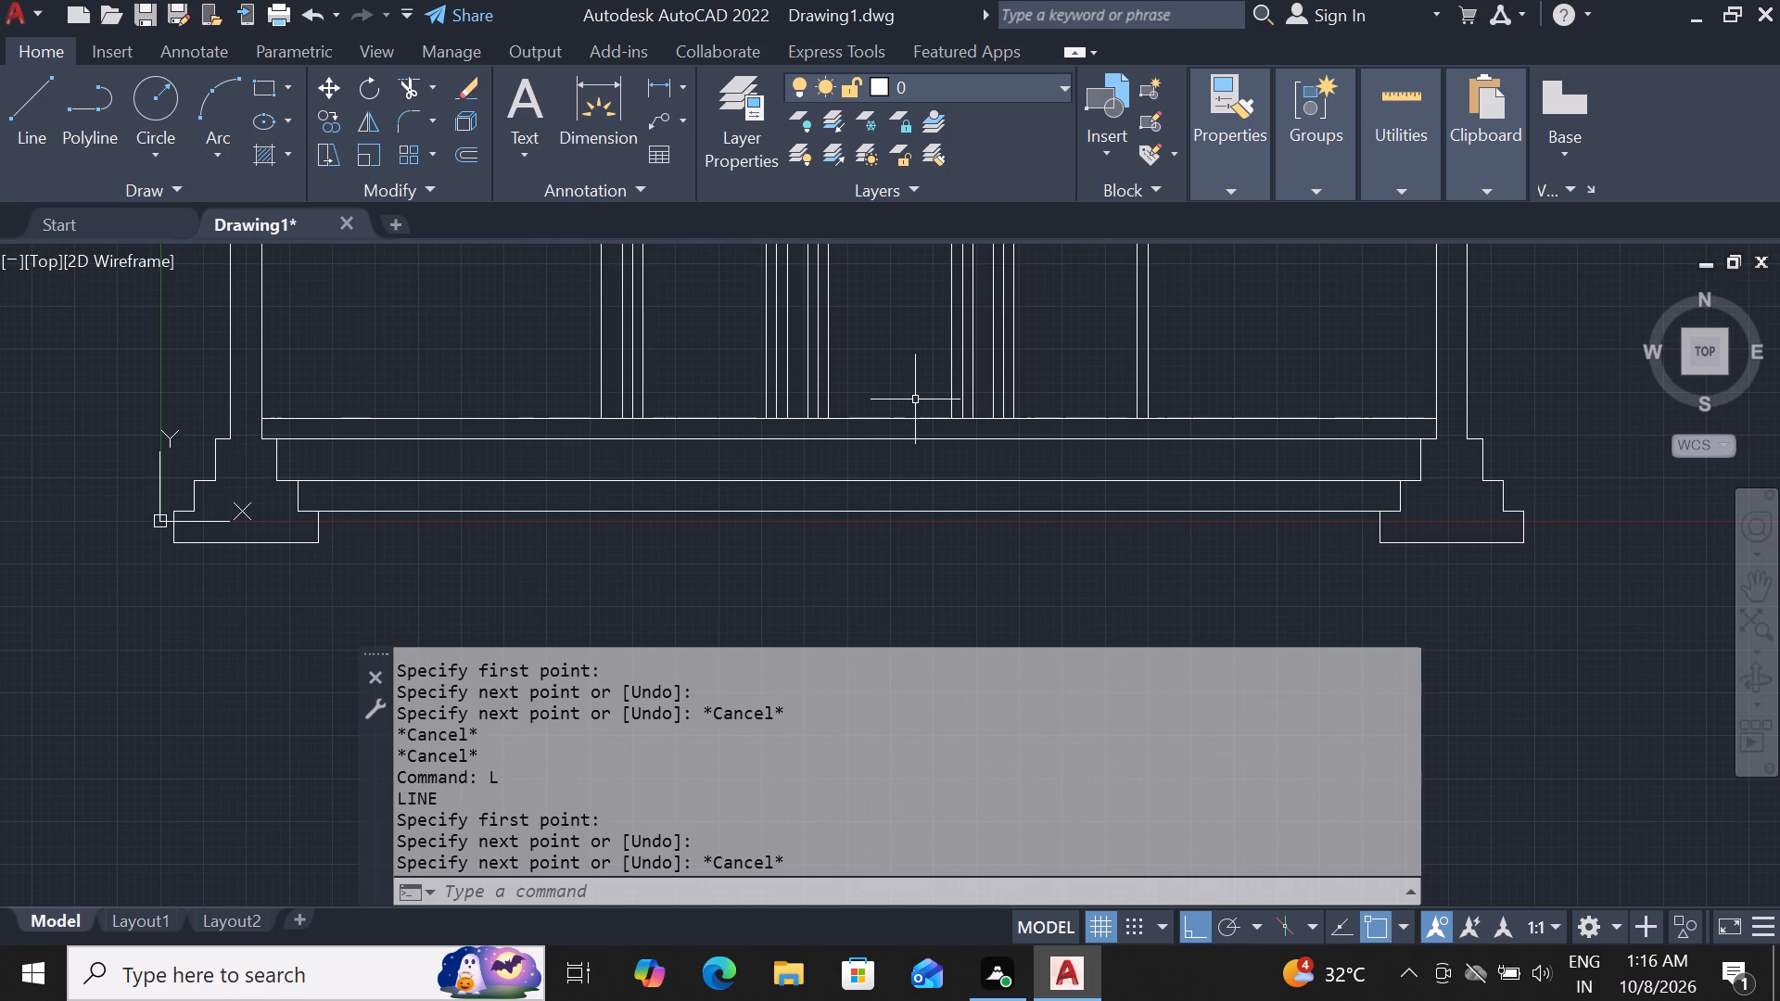
Draw a horizontal line along the top of the right footing's base, joining the bottom corners of its lowest step.
{"action": "scroll", "coordinate": [913, 399], "scroll_direction": "down", "scroll_amount": 2}
{"action": "scroll", "coordinate": [1100, 402], "scroll_direction": "up", "scroll_amount": 2}
{"action": "type", "text": "l"}
{"action": "key", "text": "space"}
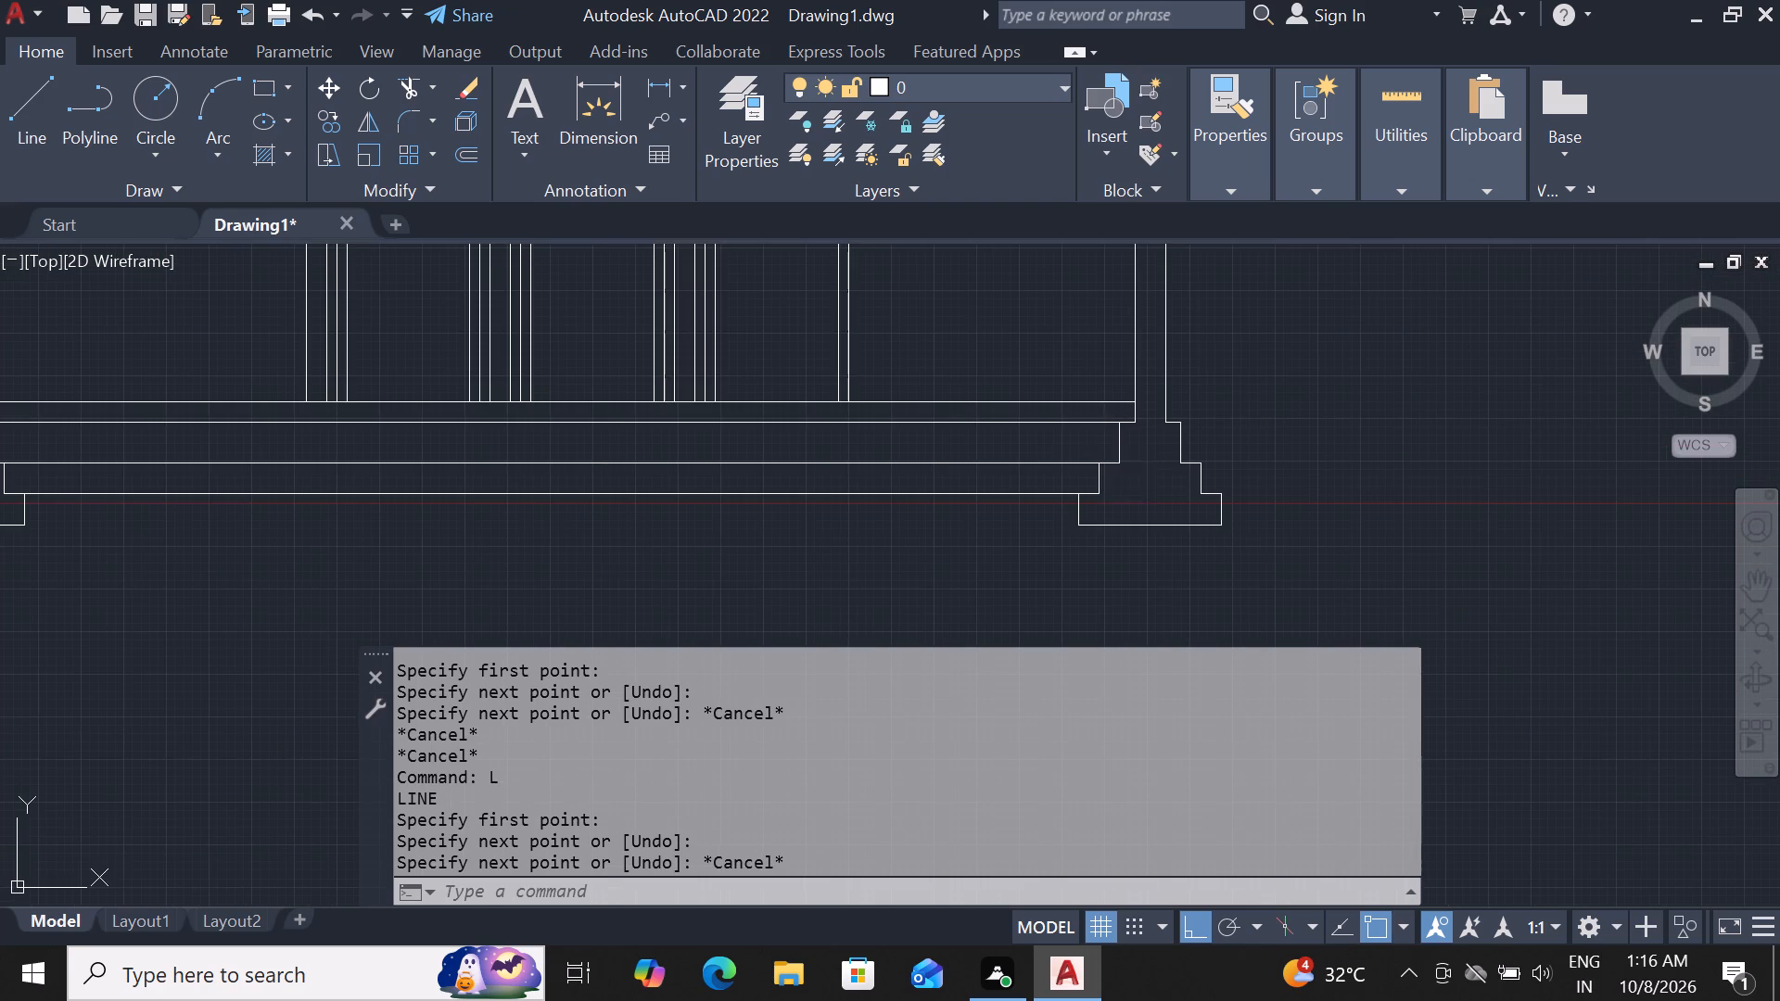
{"action": "scroll", "coordinate": [1092, 513], "scroll_direction": "up", "scroll_amount": 2}
{"action": "left_click", "coordinate": [1100, 467]}
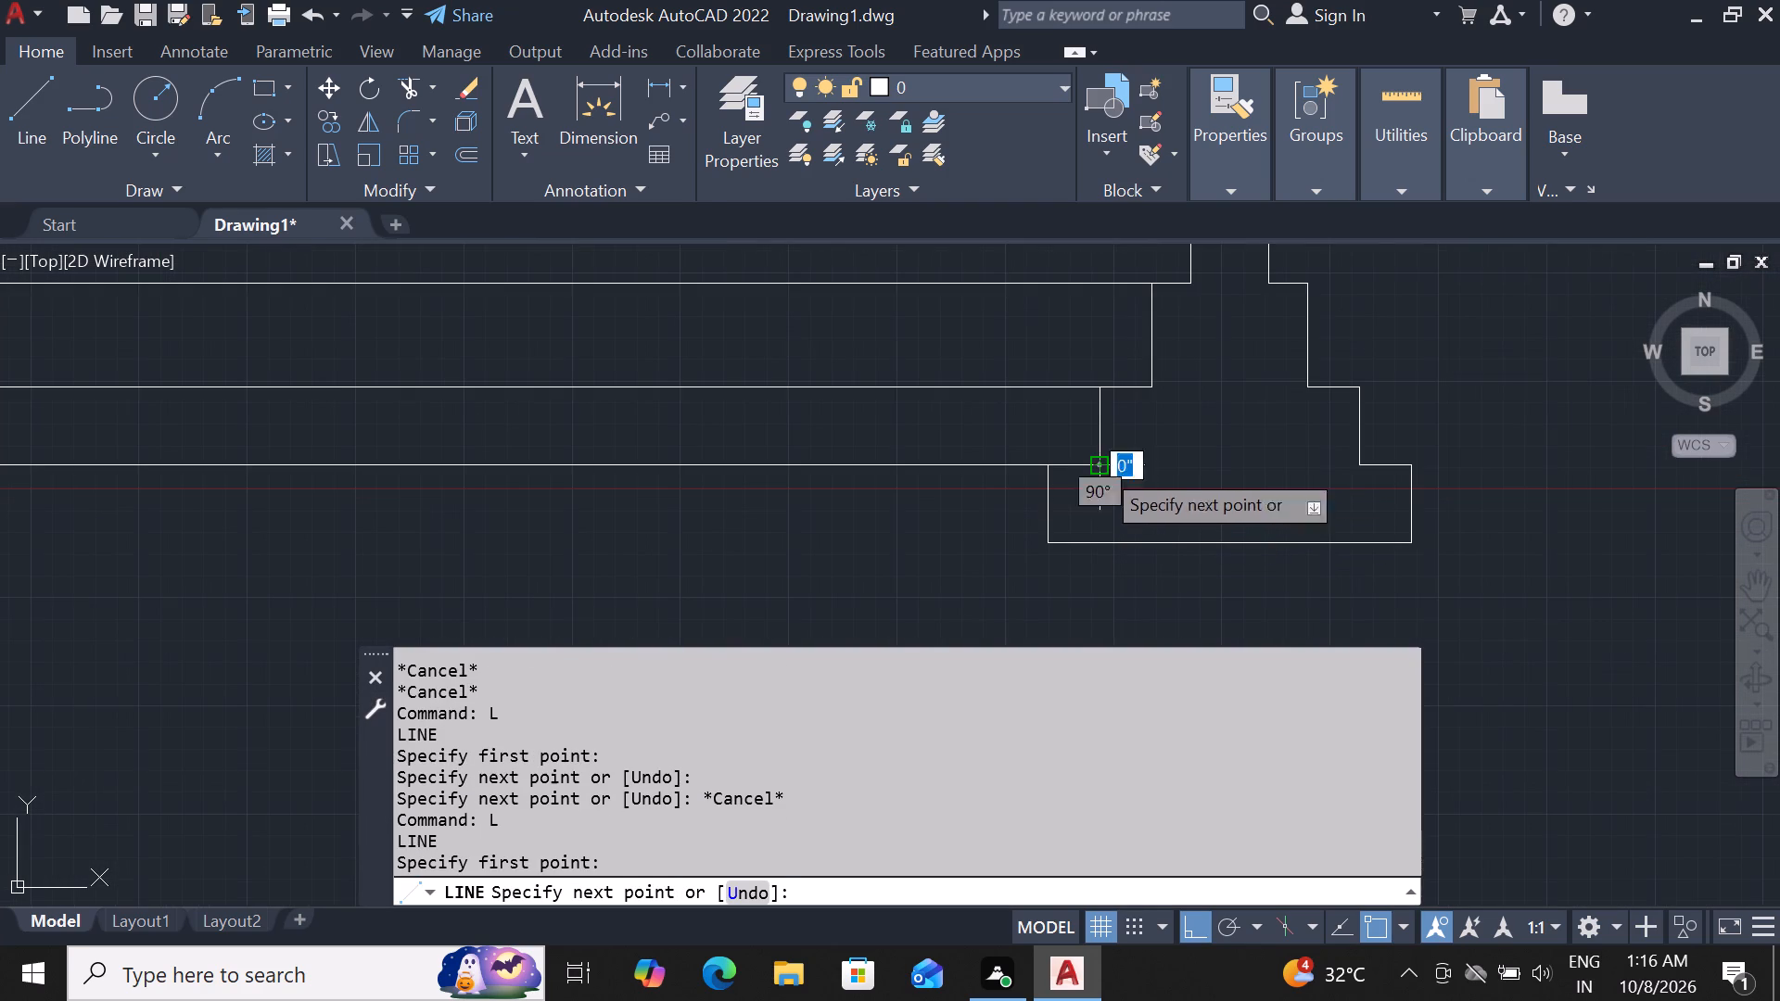
{"action": "left_click", "coordinate": [1354, 466]}
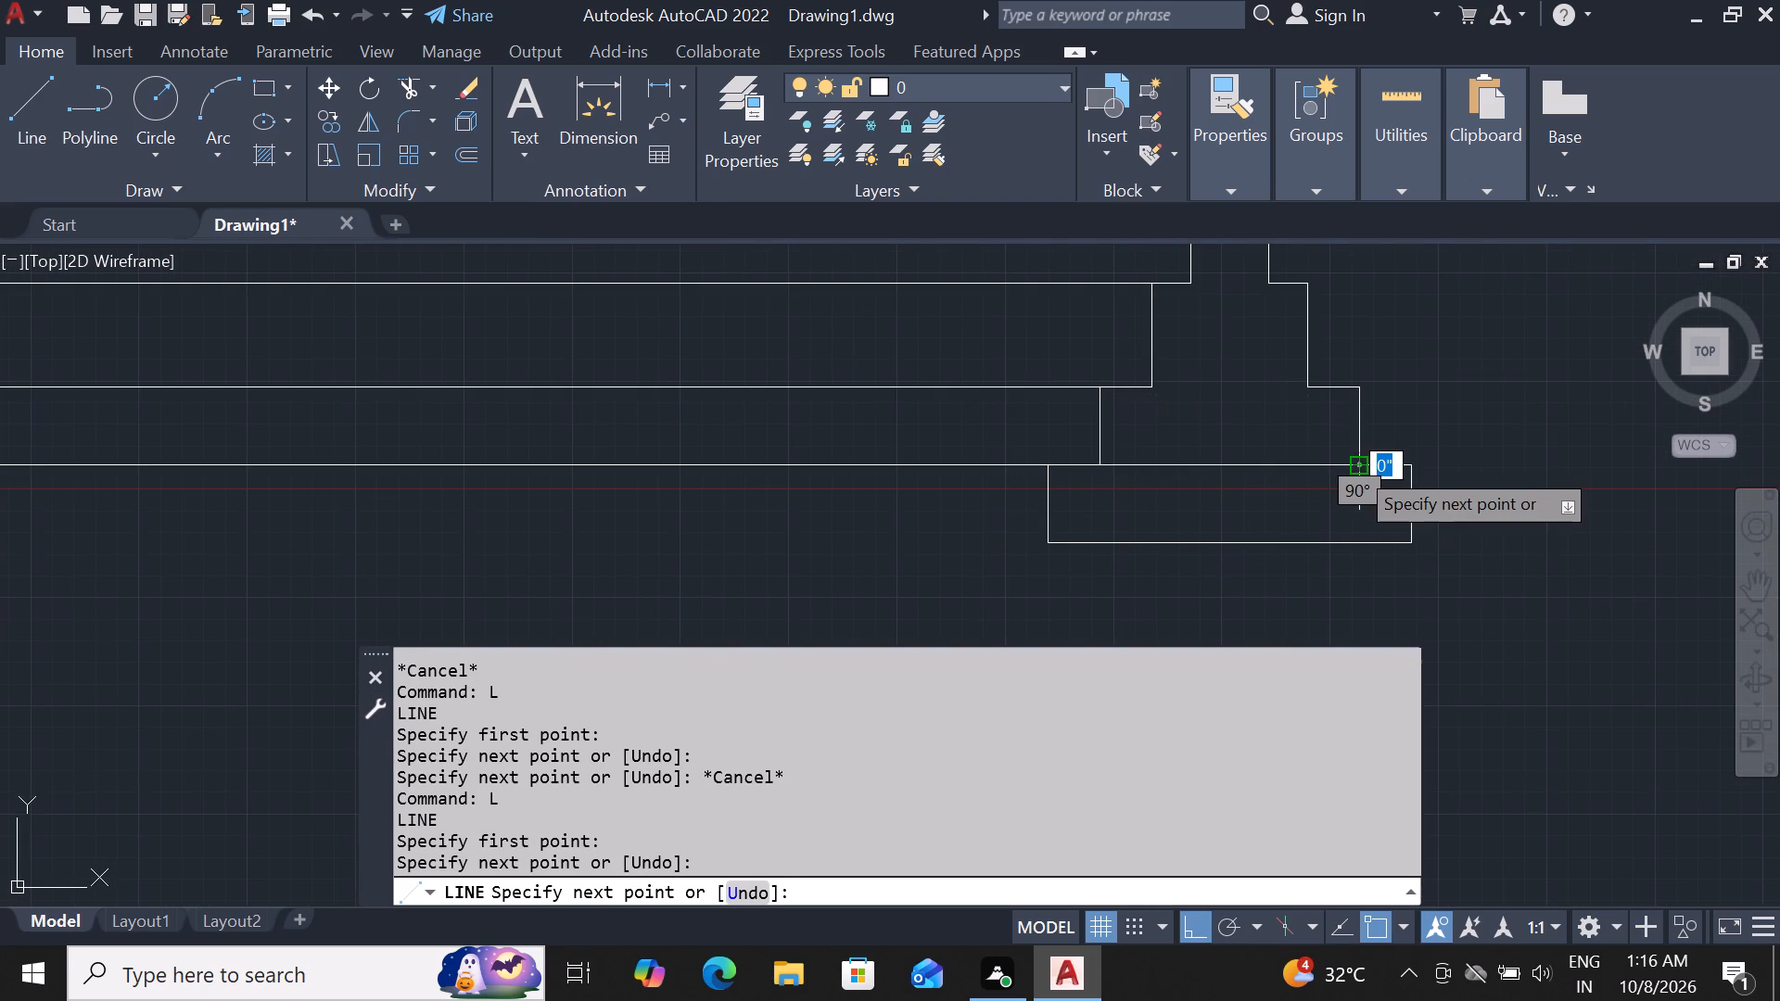
{"action": "key", "text": "Escape"}
Draw a horizontal line along the top of the left footing's base, between the bottom corners of its lowest step.
{"action": "type", "text": "l"}
{"action": "key", "text": "space"}
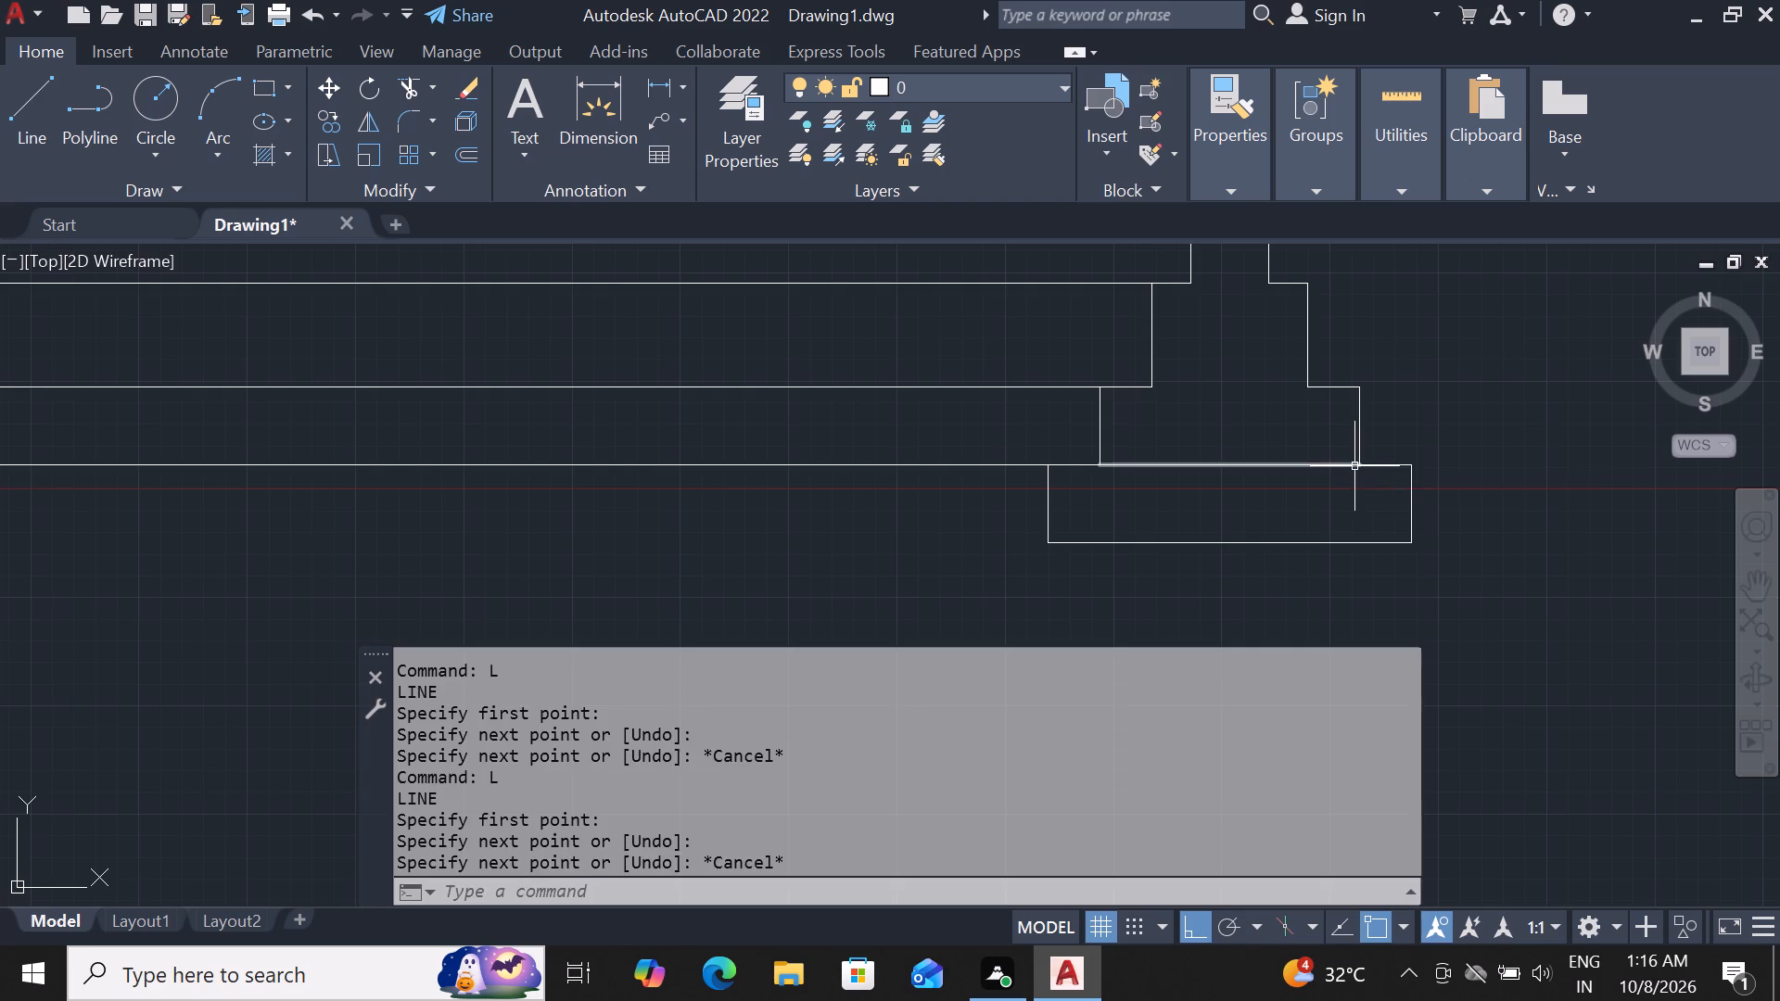
{"action": "scroll", "coordinate": [1354, 466], "scroll_direction": "down", "scroll_amount": 4}
{"action": "scroll", "coordinate": [782, 482], "scroll_direction": "up", "scroll_amount": 3}
{"action": "scroll", "coordinate": [1064, 443], "scroll_direction": "up", "scroll_amount": 1}
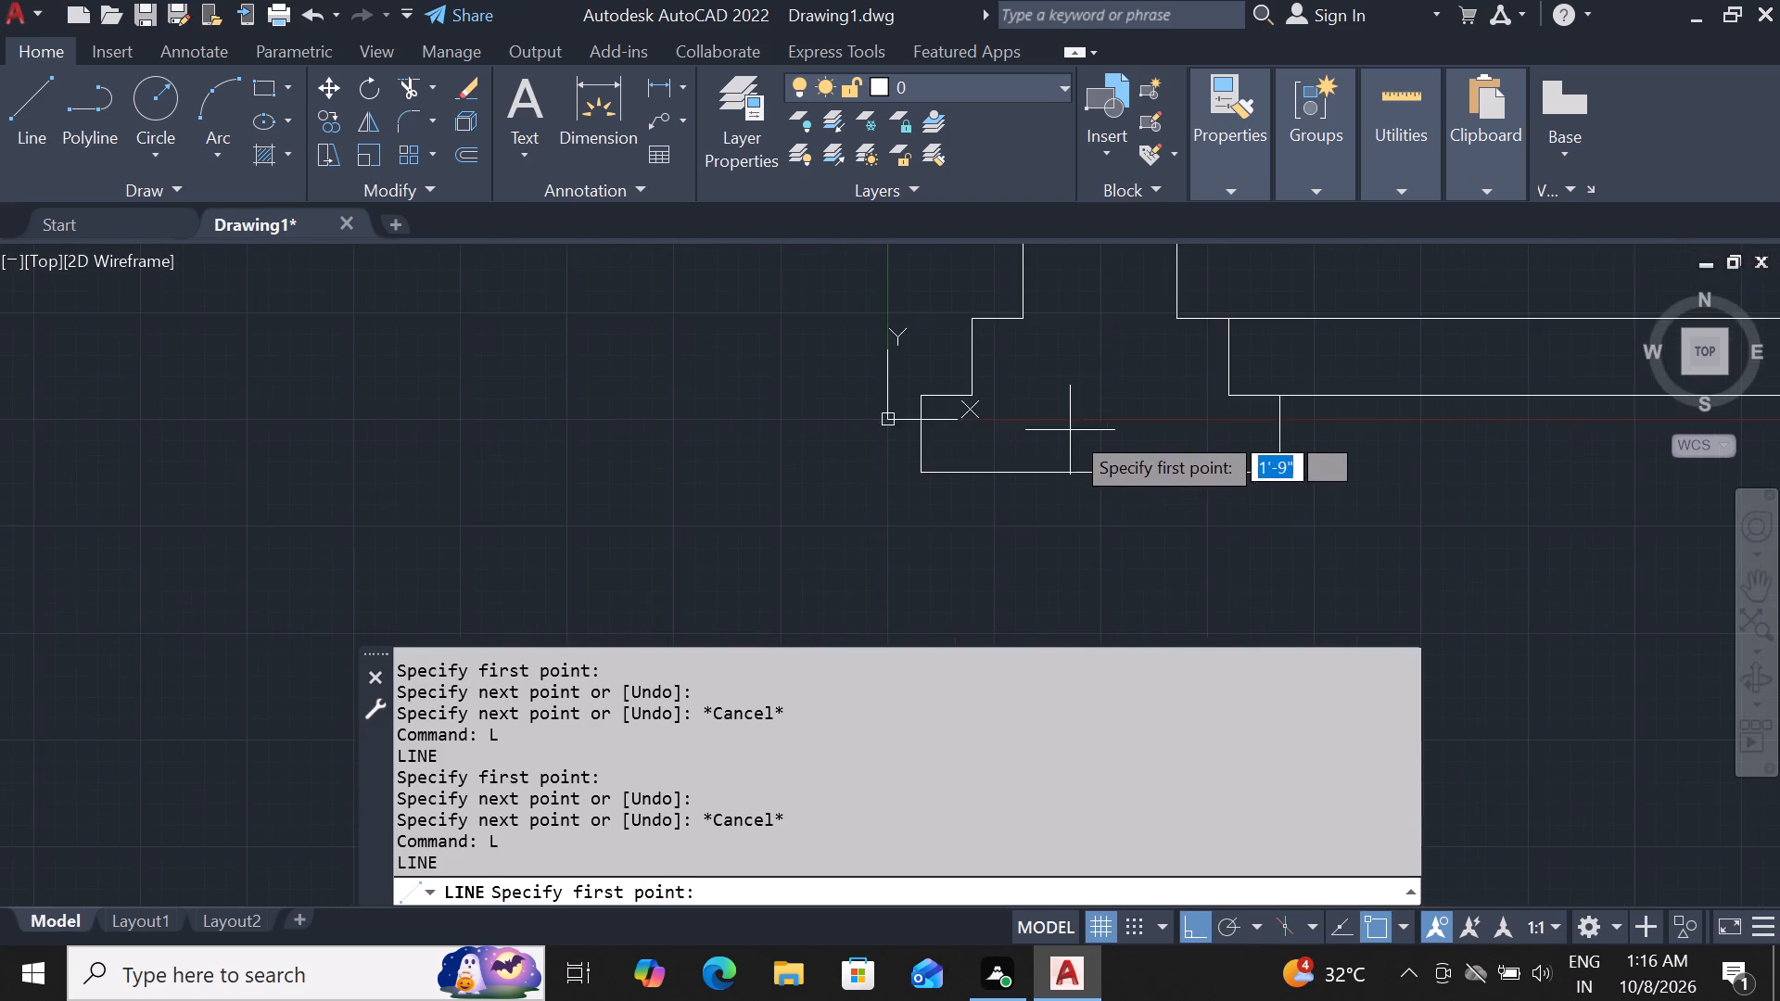
{"action": "scroll", "coordinate": [1070, 429], "scroll_direction": "up", "scroll_amount": 2}
{"action": "left_click", "coordinate": [847, 357]}
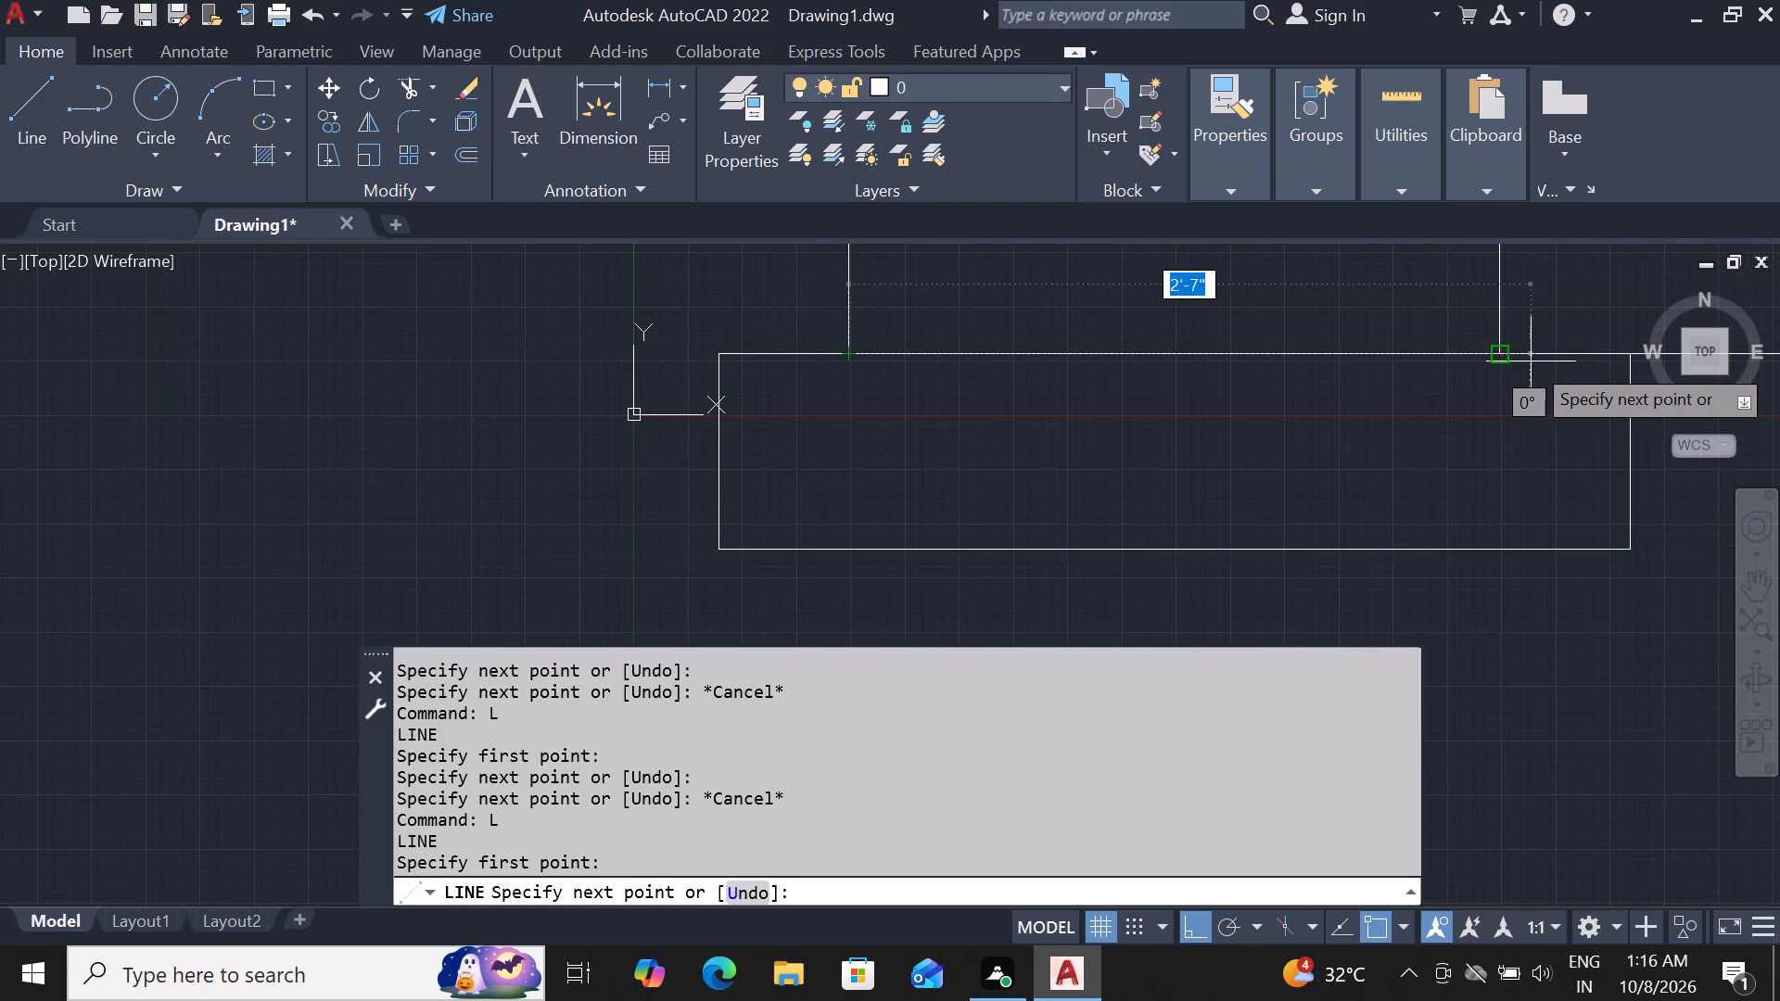
{"action": "left_click", "coordinate": [1507, 356]}
{"action": "key", "text": "Escape"}
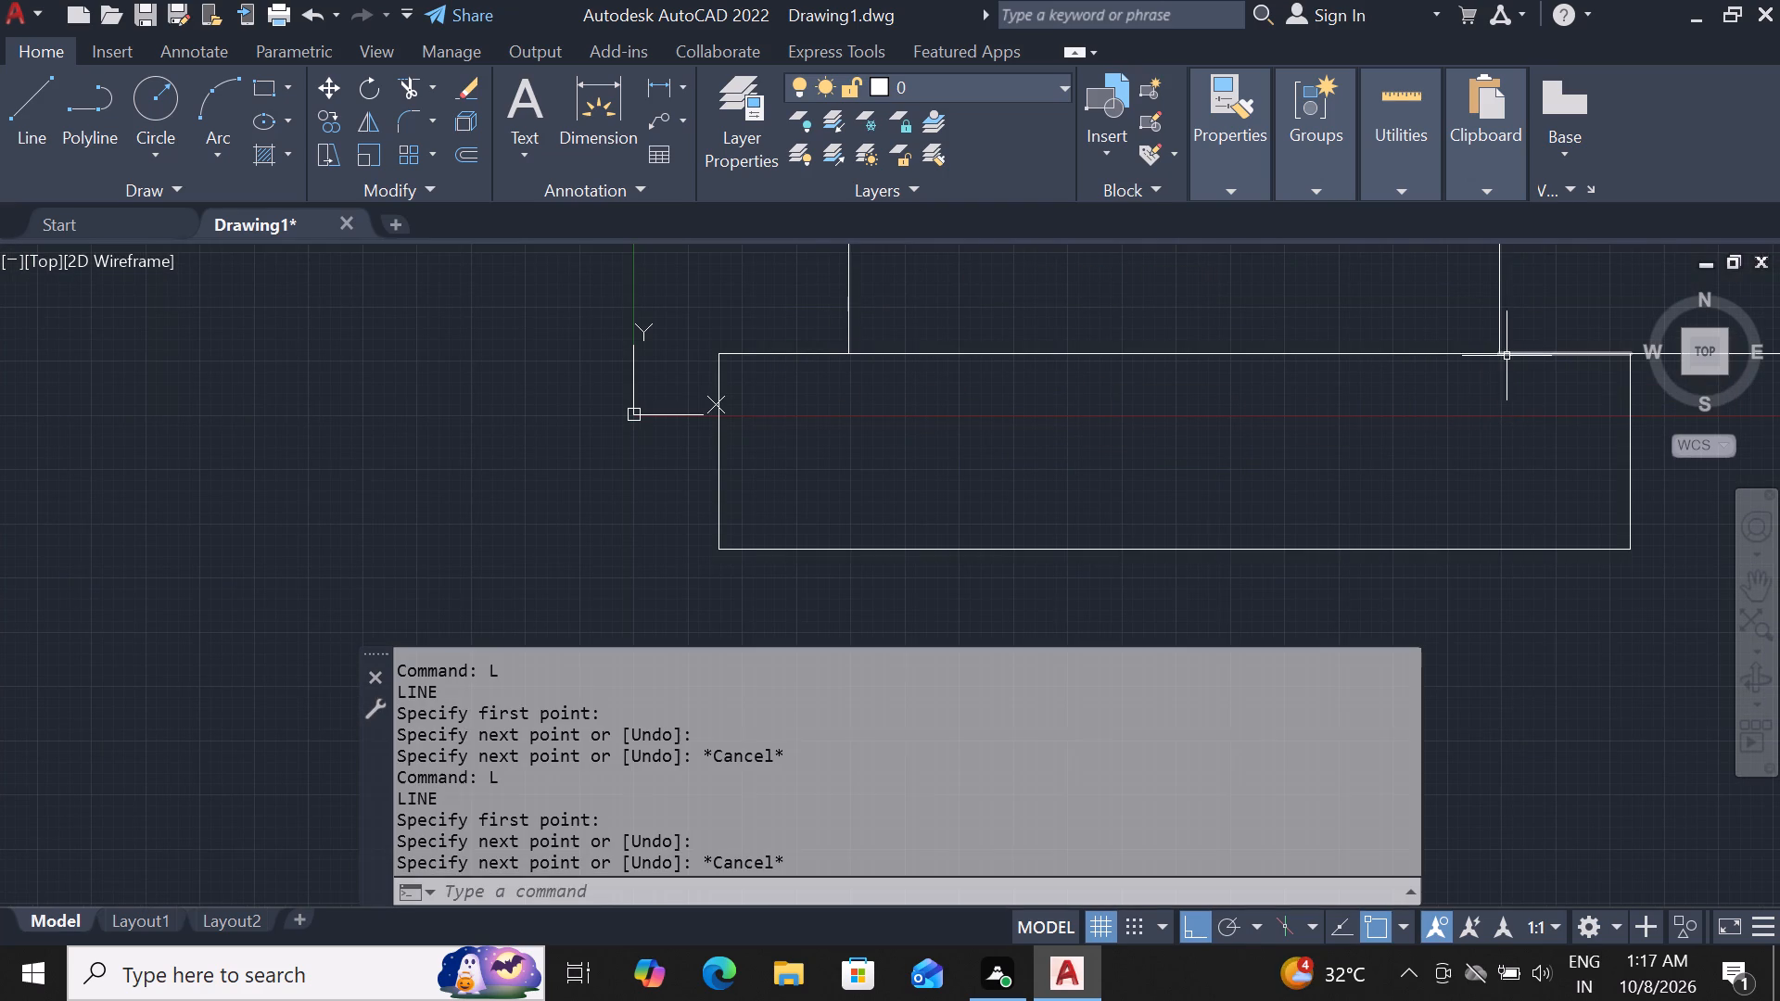
Examine the whole section, from the stepped footings up to the top slab and wall corners.
{"action": "scroll", "coordinate": [1480, 437], "scroll_direction": "down", "scroll_amount": 6}
{"action": "scroll", "coordinate": [1293, 460], "scroll_direction": "up", "scroll_amount": 1}
{"action": "scroll", "coordinate": [1120, 447], "scroll_direction": "down", "scroll_amount": 2}
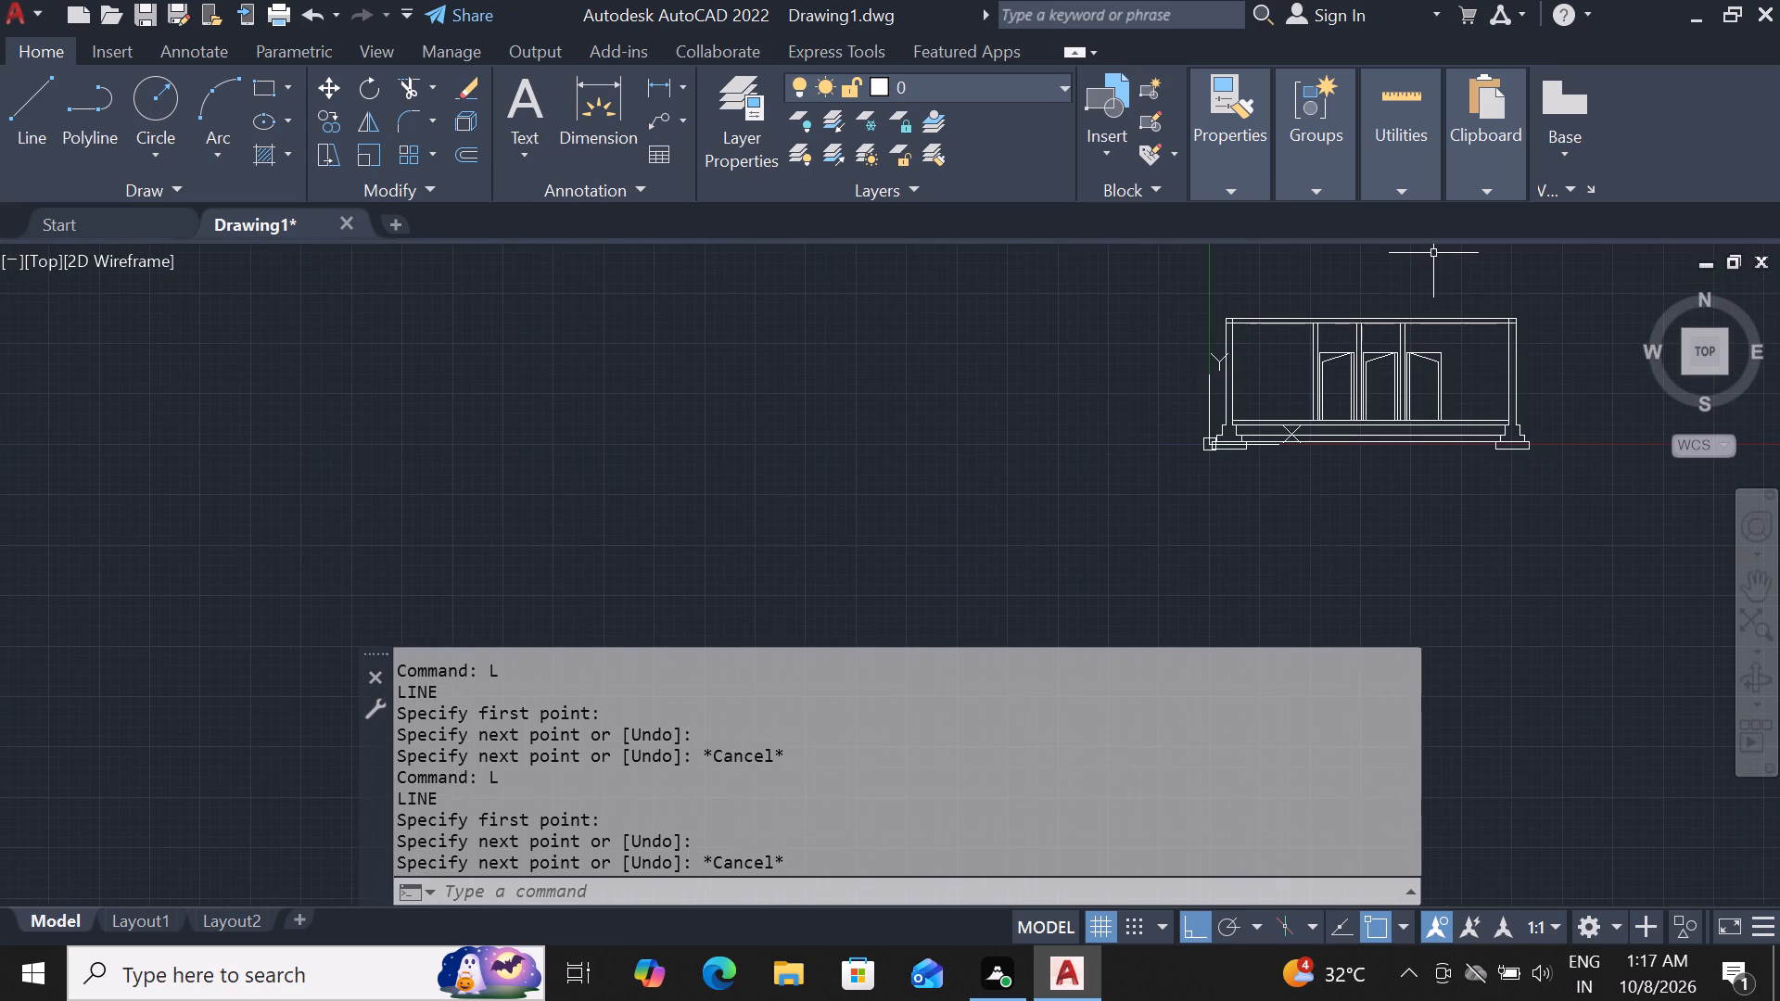
{"action": "scroll", "coordinate": [1419, 272], "scroll_direction": "up", "scroll_amount": 3}
{"action": "scroll", "coordinate": [1387, 294], "scroll_direction": "down", "scroll_amount": 2}
{"action": "scroll", "coordinate": [1131, 270], "scroll_direction": "down", "scroll_amount": 1}
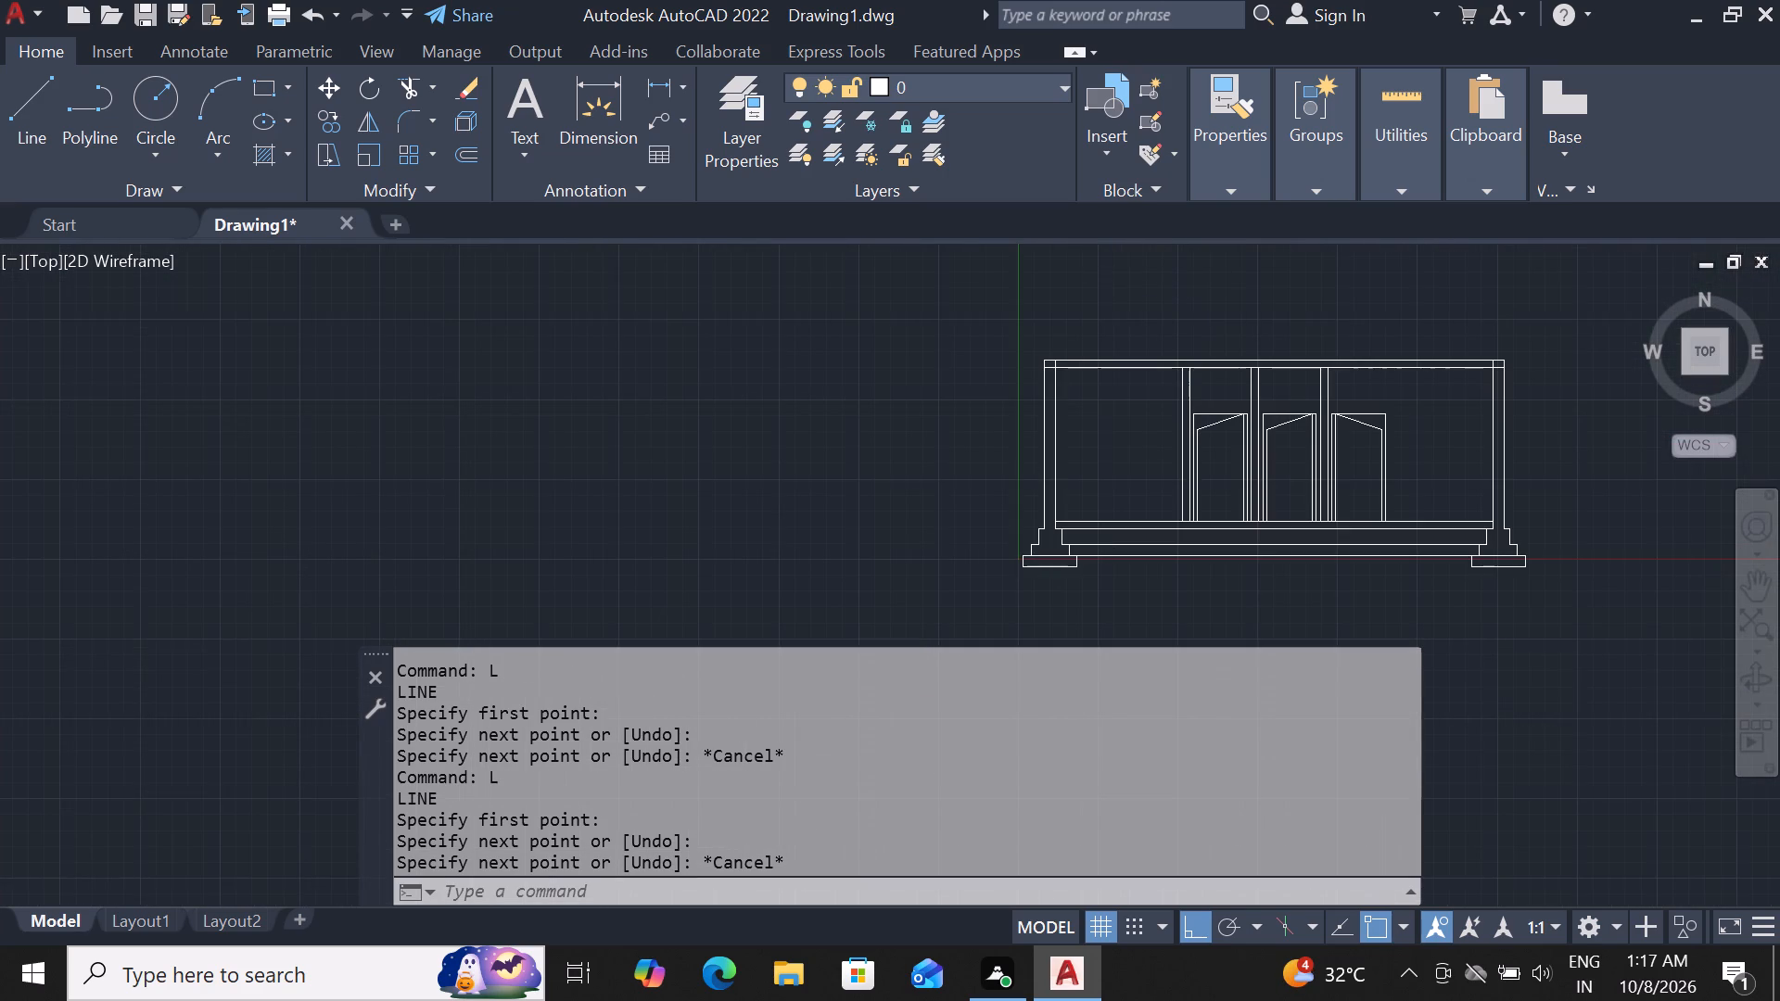
{"action": "scroll", "coordinate": [1131, 270], "scroll_direction": "down", "scroll_amount": 2}
{"action": "scroll", "coordinate": [1205, 288], "scroll_direction": "up", "scroll_amount": 3}
{"action": "scroll", "coordinate": [1236, 338], "scroll_direction": "down", "scroll_amount": 1}
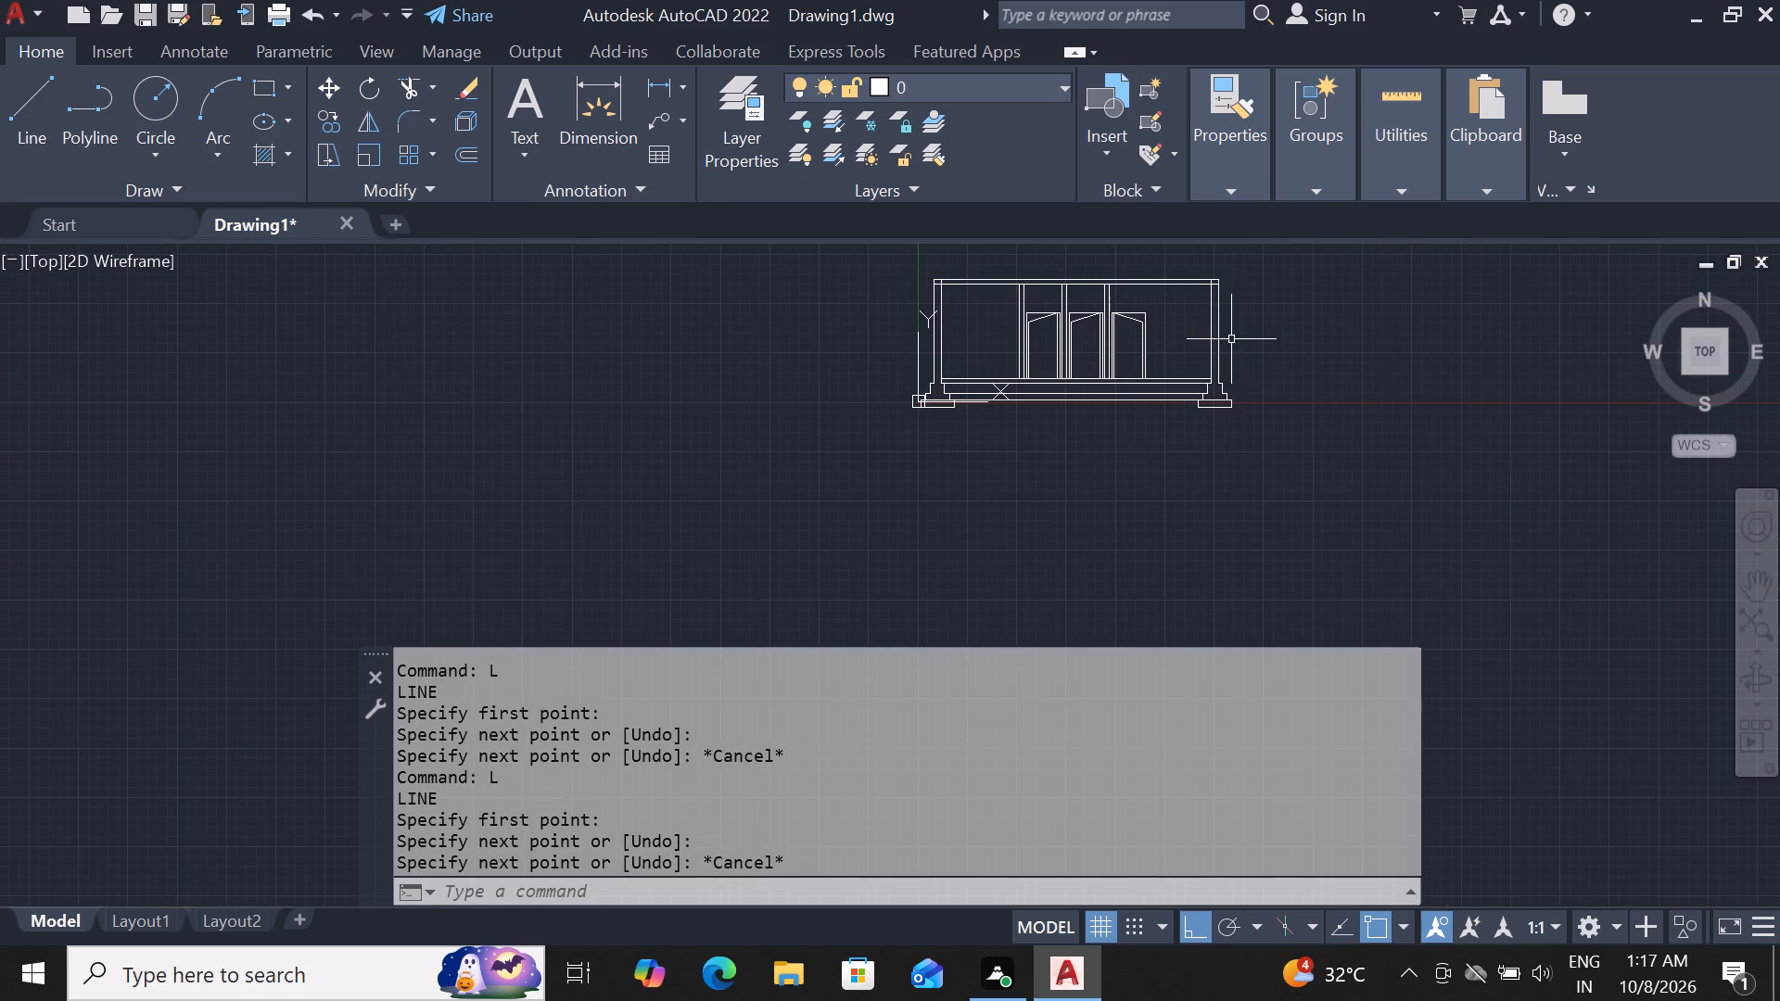
{"action": "scroll", "coordinate": [1259, 342], "scroll_direction": "up", "scroll_amount": 3}
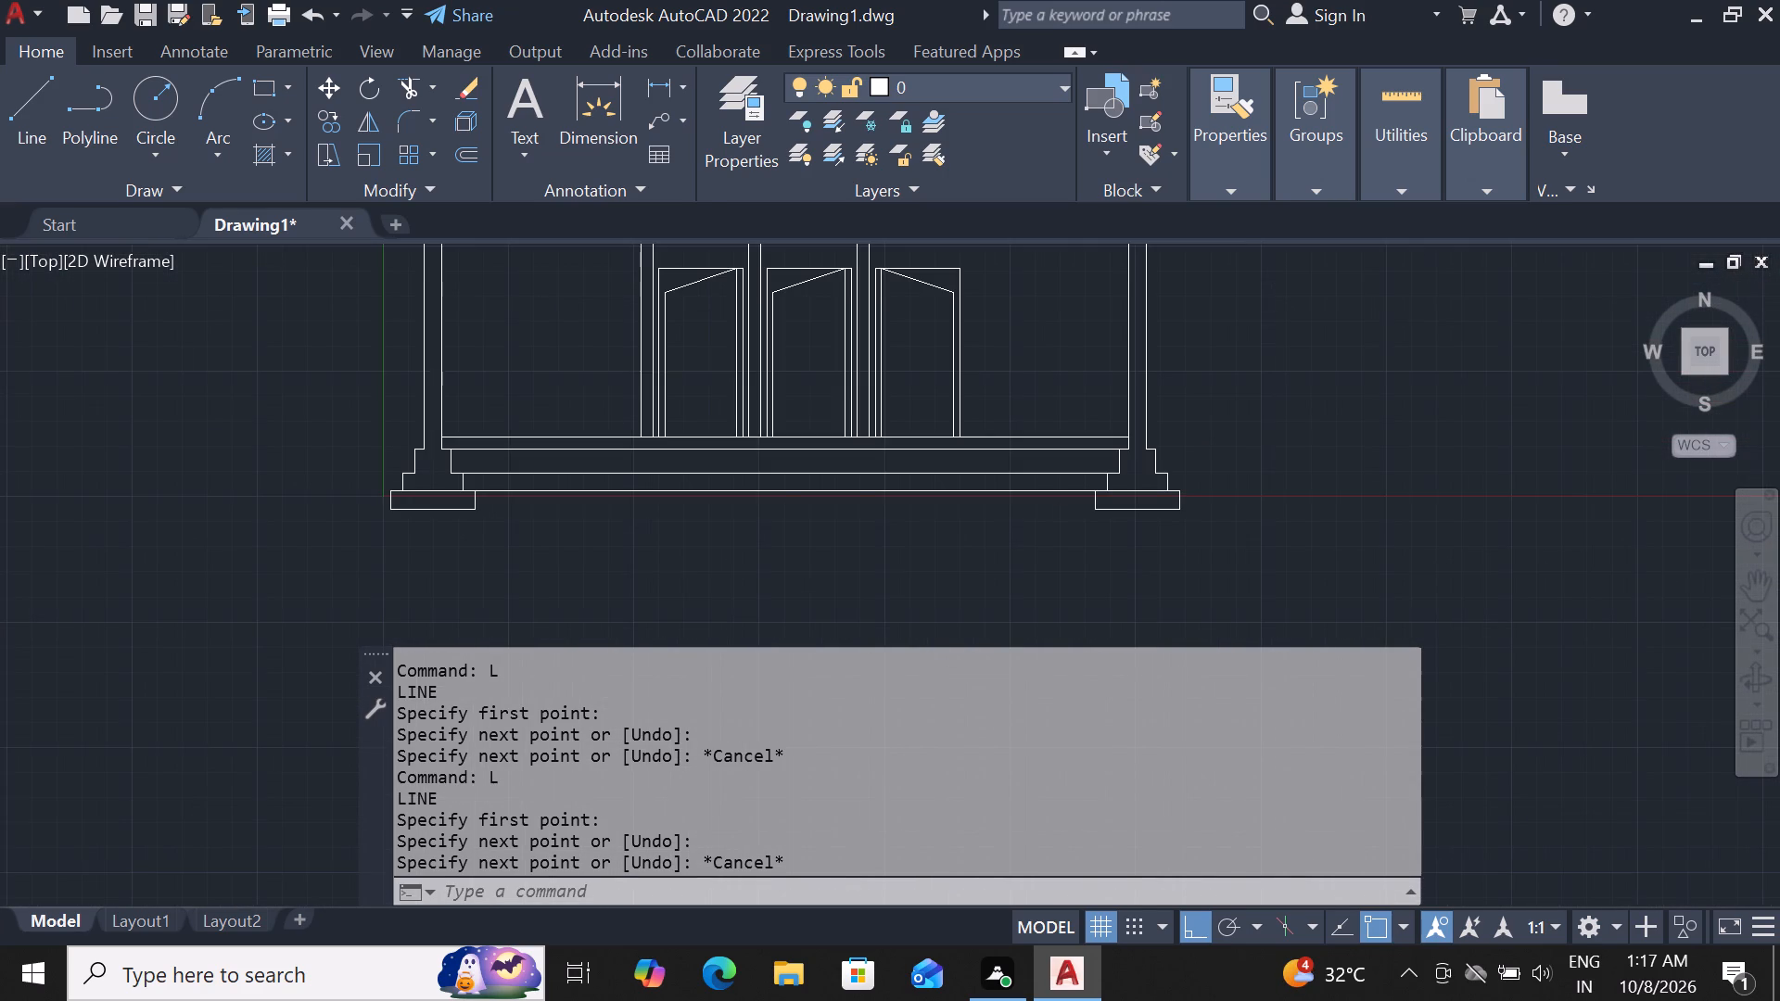
{"action": "scroll", "coordinate": [1236, 350], "scroll_direction": "down", "scroll_amount": 3}
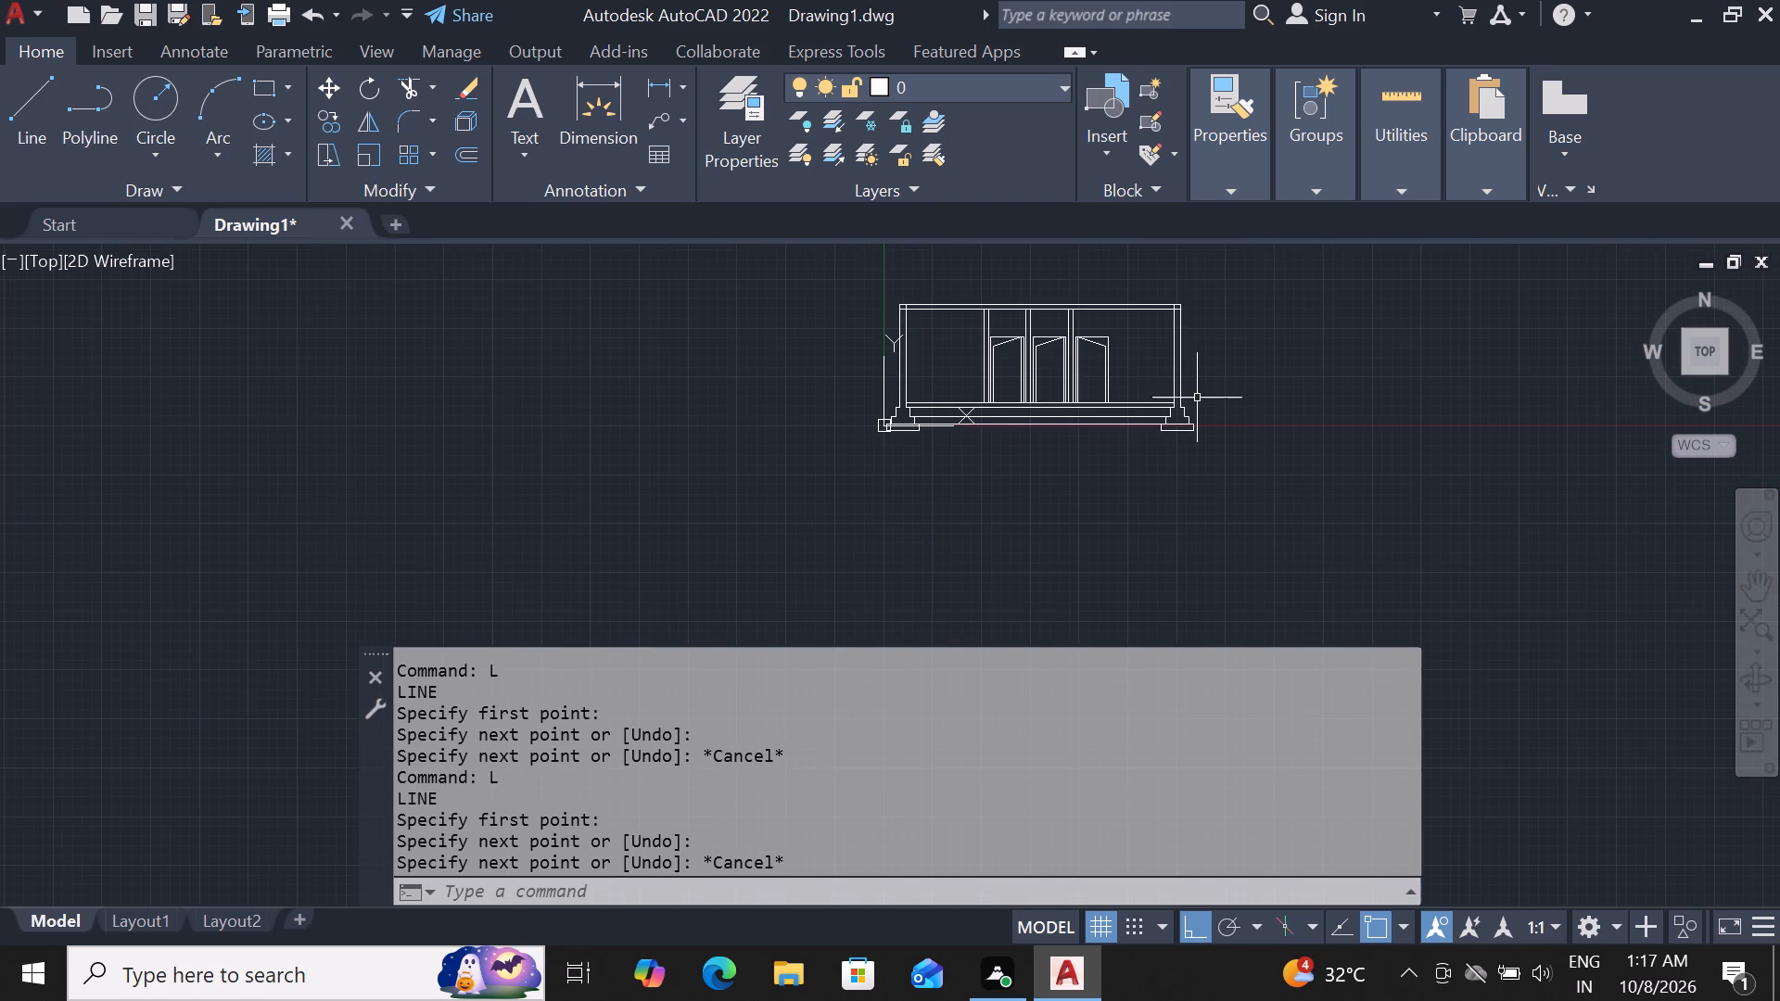
{"action": "scroll", "coordinate": [1168, 292], "scroll_direction": "up", "scroll_amount": 2}
{"action": "scroll", "coordinate": [1168, 292], "scroll_direction": "down", "scroll_amount": 1}
{"action": "scroll", "coordinate": [1168, 292], "scroll_direction": "up", "scroll_amount": 1}
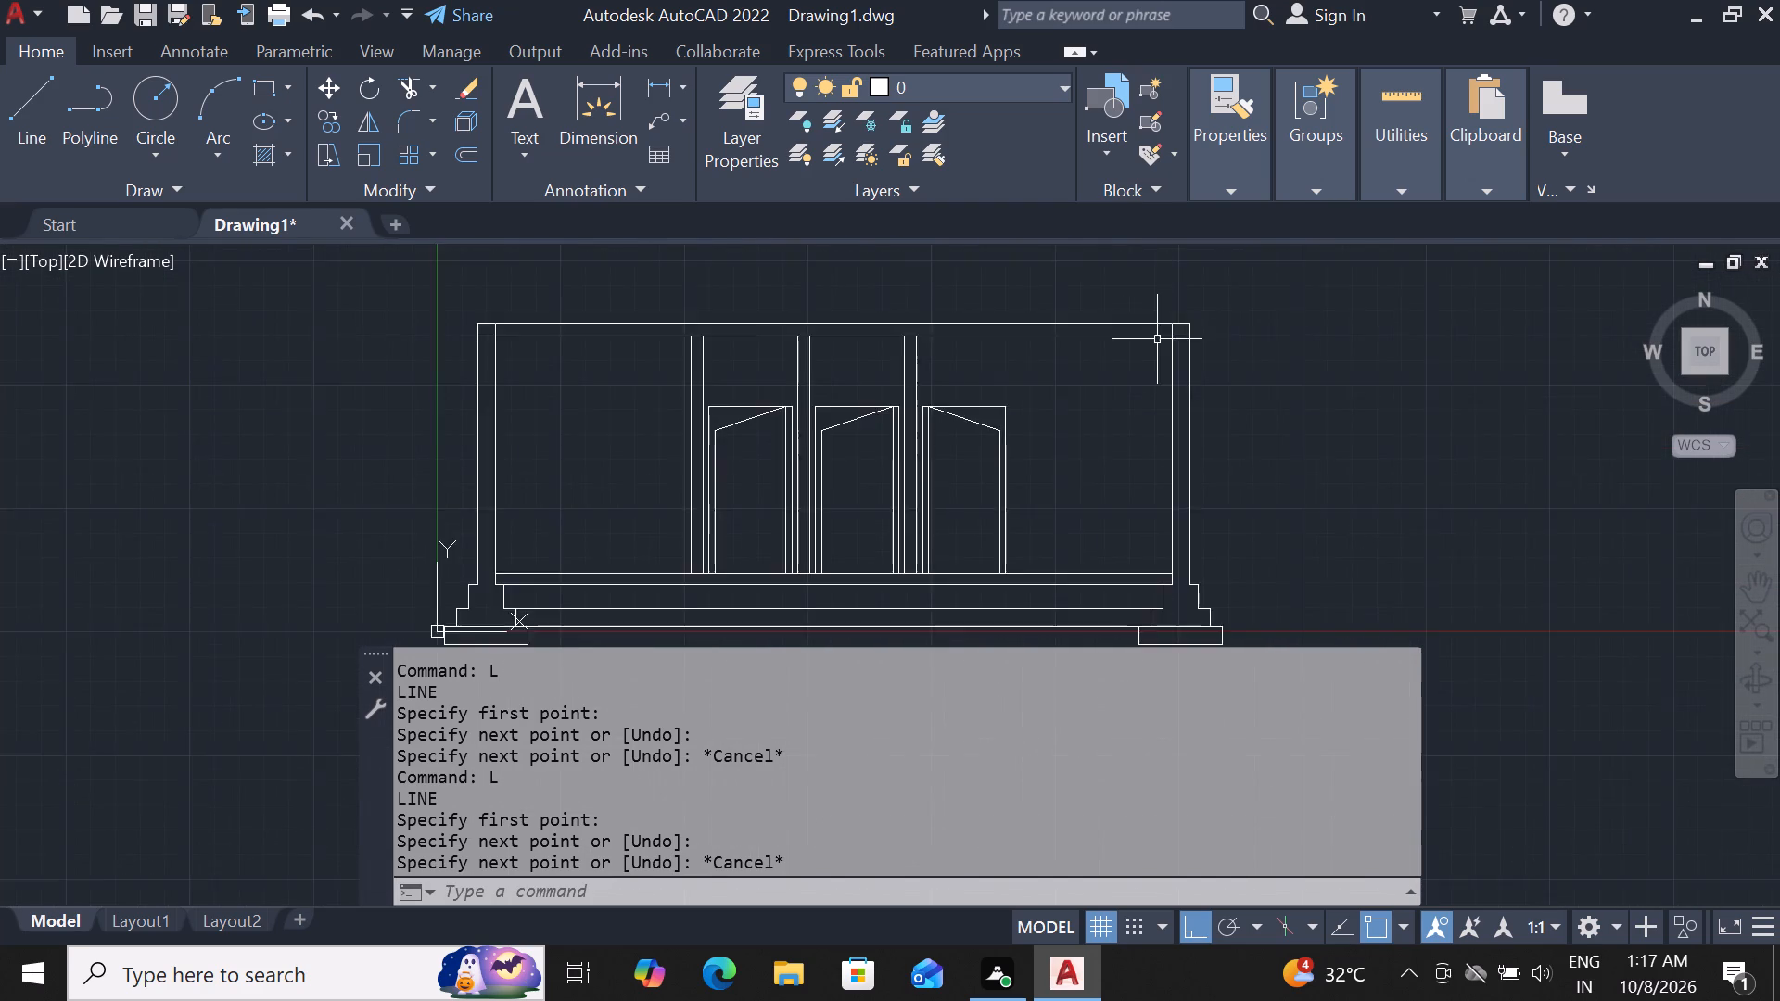
Trim away the part of the right wall's inner face that runs above the top slab's lower line.
{"action": "scroll", "coordinate": [1157, 340], "scroll_direction": "up", "scroll_amount": 1}
{"action": "type", "text": "tr"}
{"action": "key", "text": "space"}
{"action": "key", "text": "space"}
{"action": "scroll", "coordinate": [1157, 340], "scroll_direction": "up", "scroll_amount": 1}
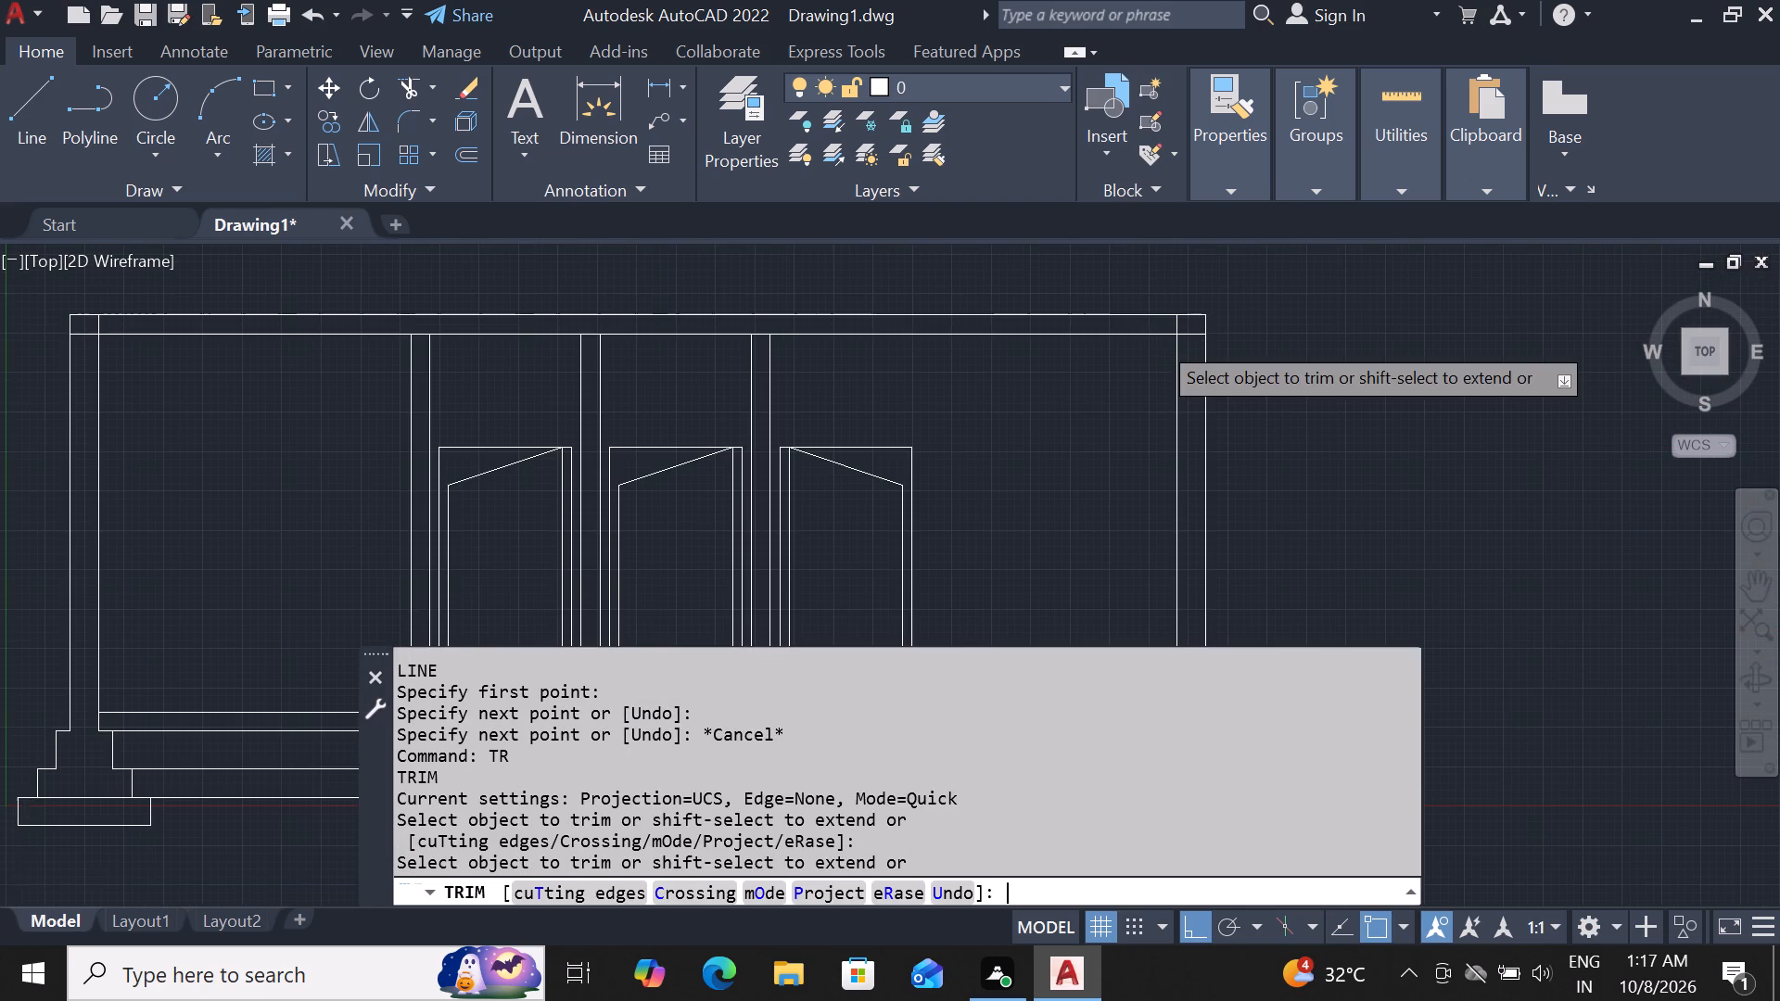
{"action": "scroll", "coordinate": [1157, 340], "scroll_direction": "up", "scroll_amount": 2}
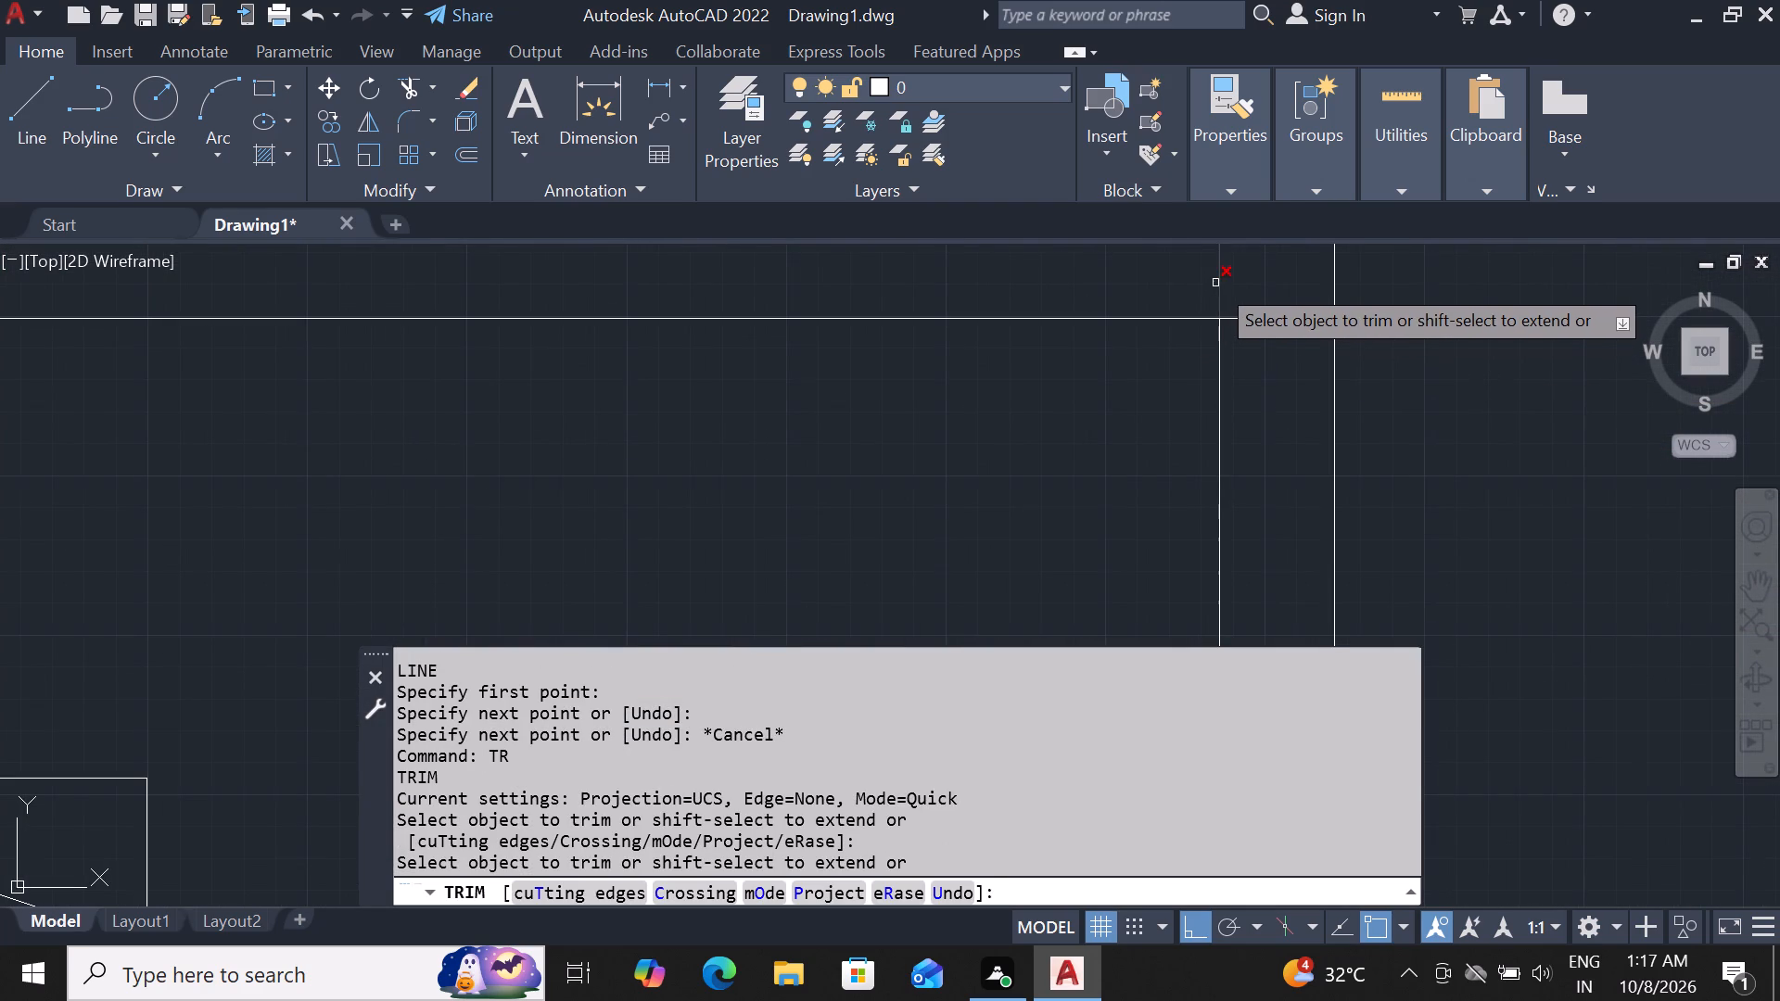
{"action": "left_click", "coordinate": [1215, 283]}
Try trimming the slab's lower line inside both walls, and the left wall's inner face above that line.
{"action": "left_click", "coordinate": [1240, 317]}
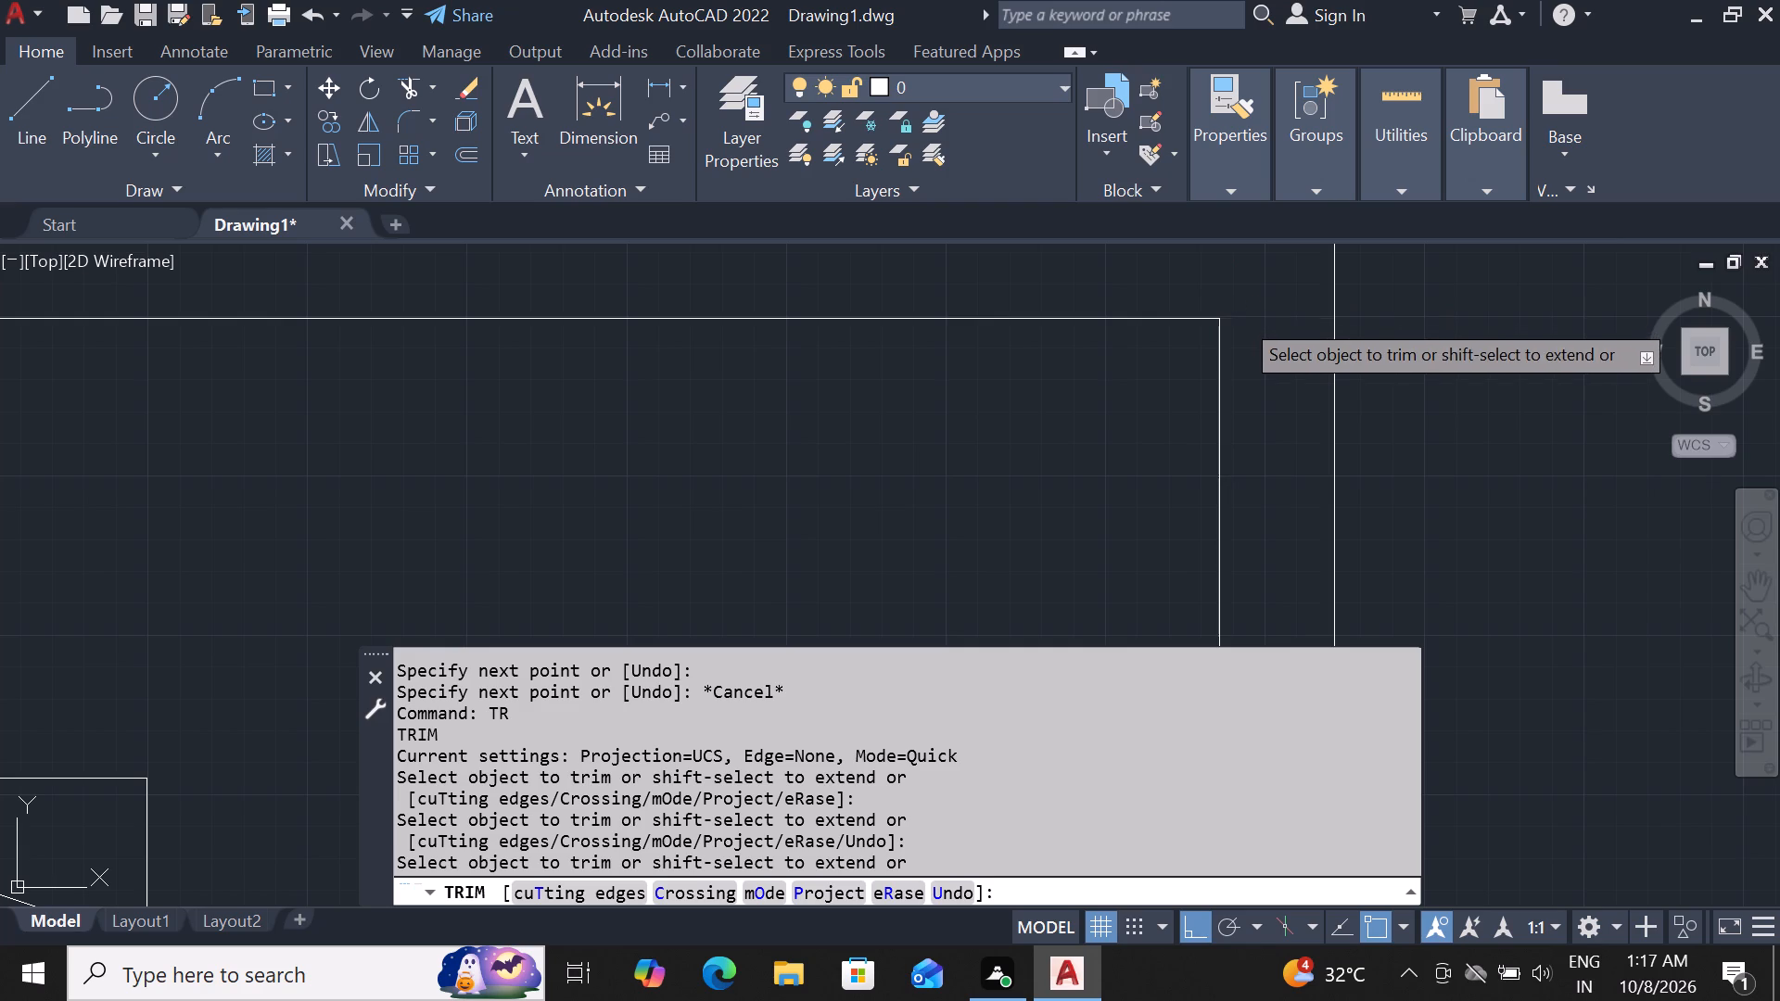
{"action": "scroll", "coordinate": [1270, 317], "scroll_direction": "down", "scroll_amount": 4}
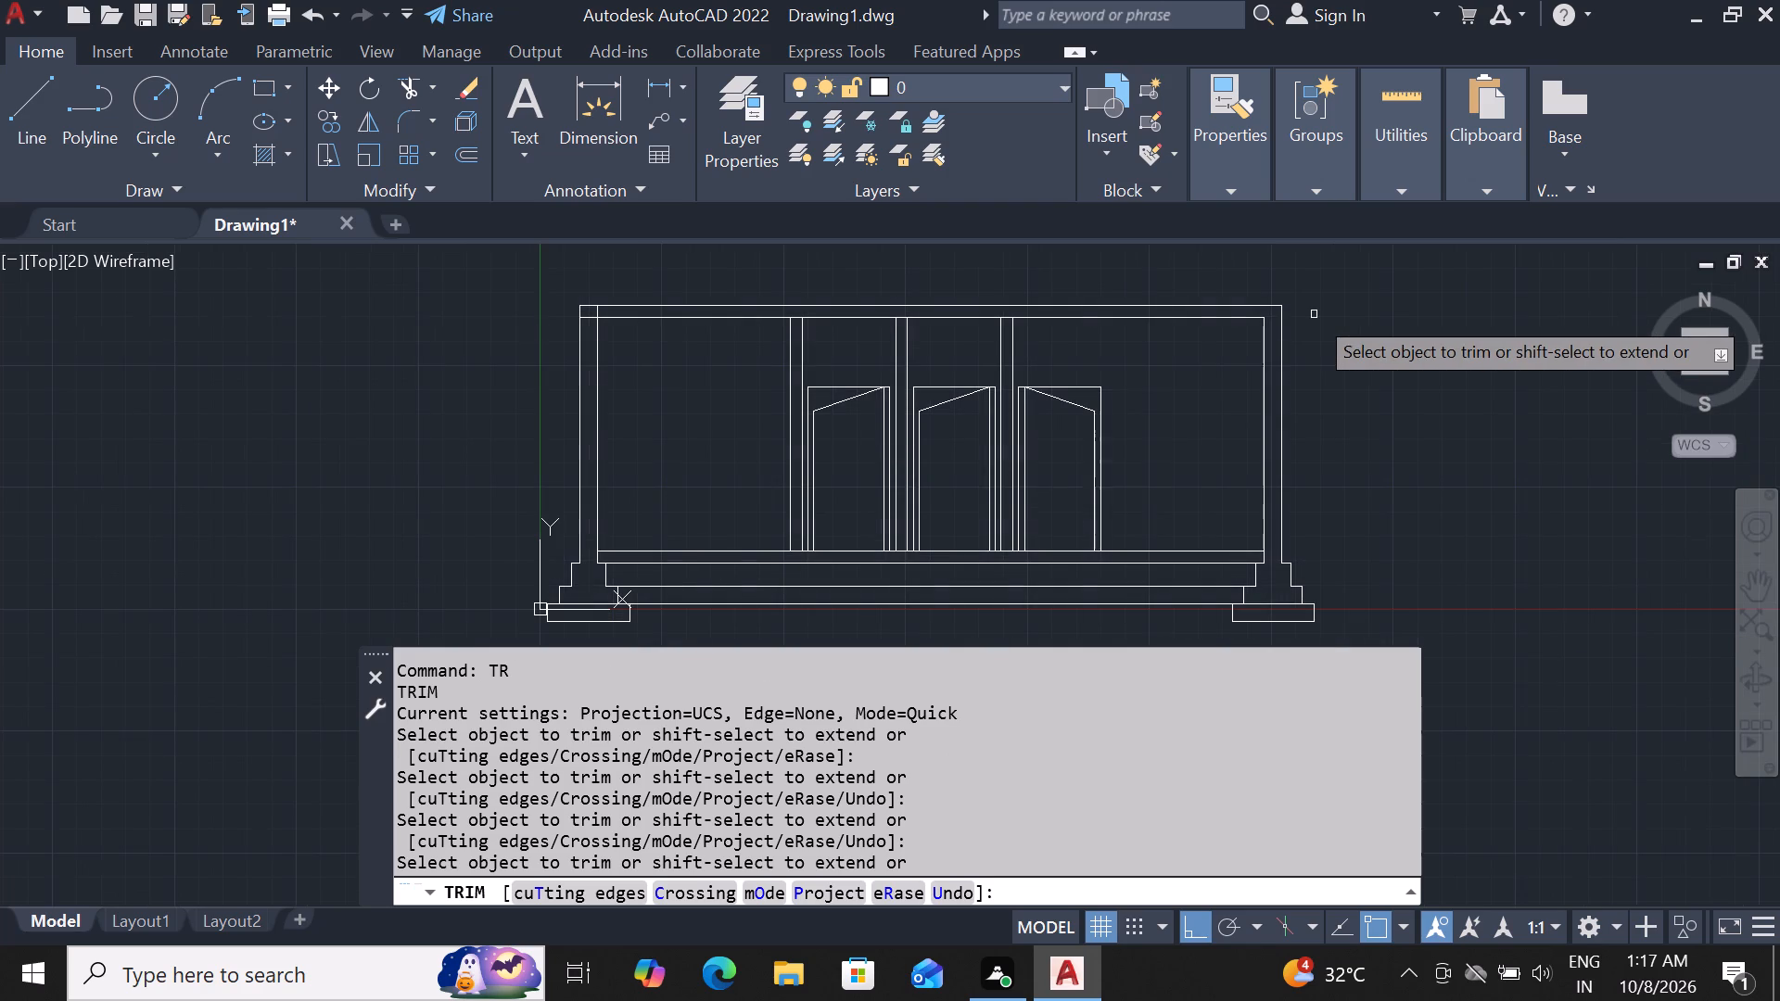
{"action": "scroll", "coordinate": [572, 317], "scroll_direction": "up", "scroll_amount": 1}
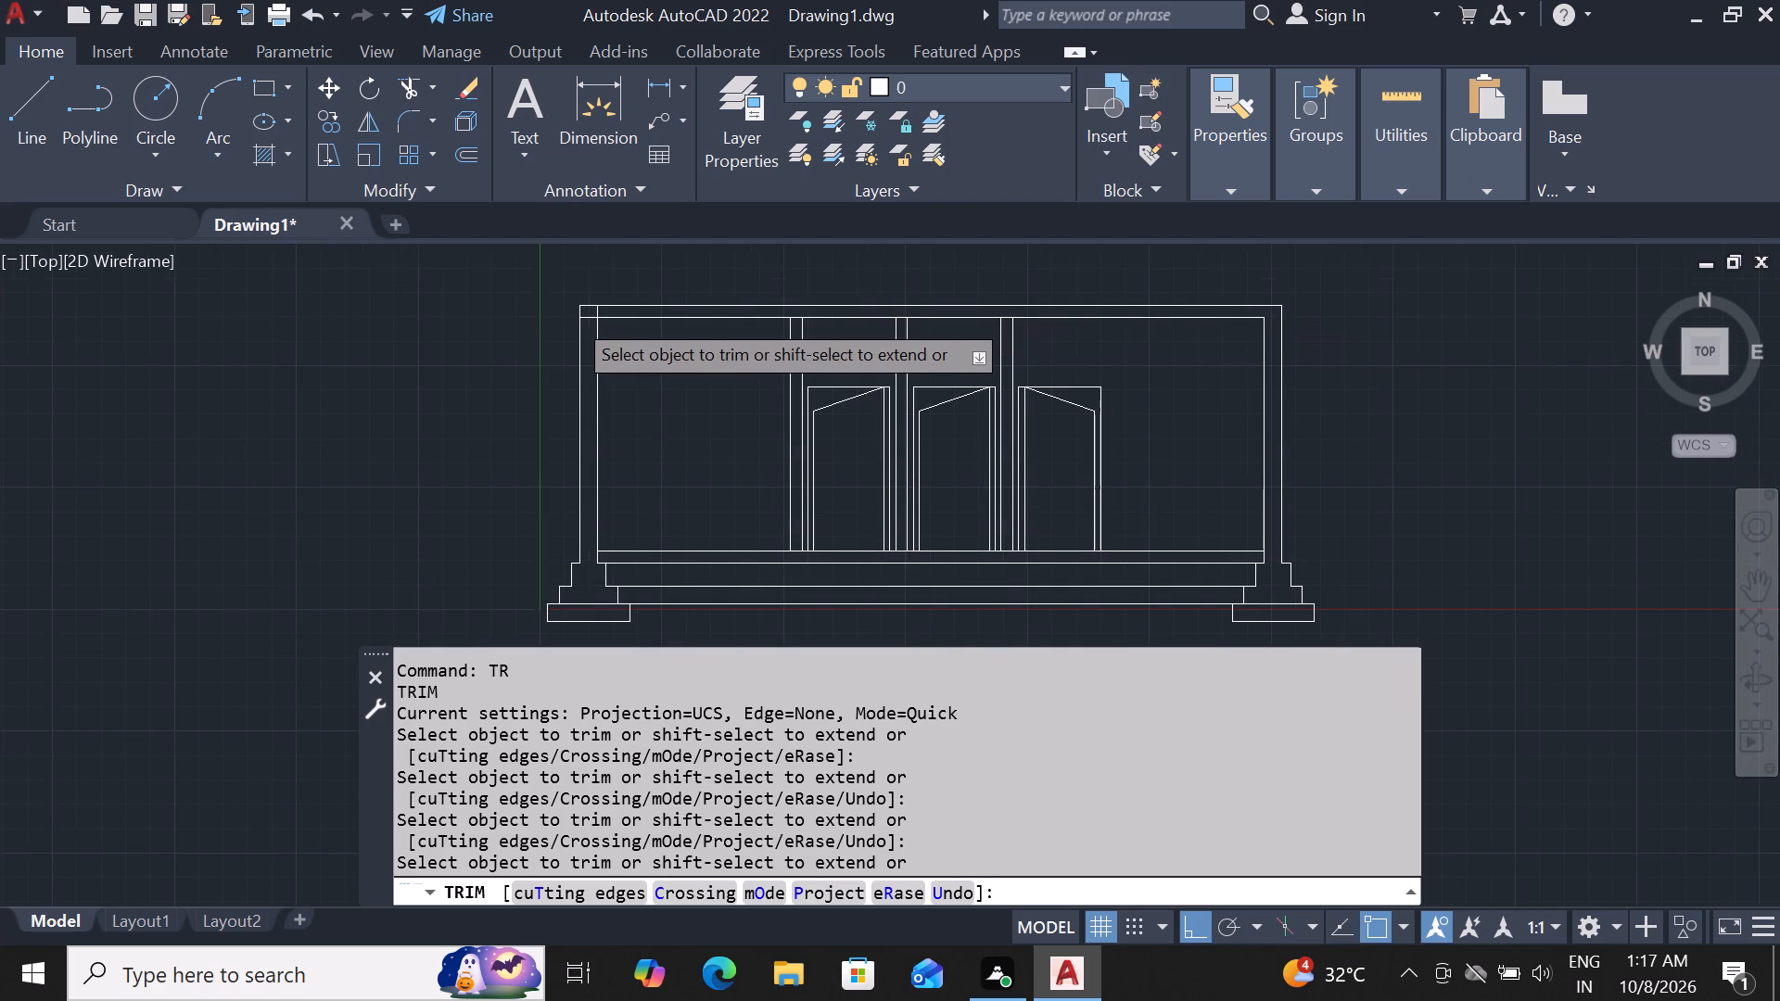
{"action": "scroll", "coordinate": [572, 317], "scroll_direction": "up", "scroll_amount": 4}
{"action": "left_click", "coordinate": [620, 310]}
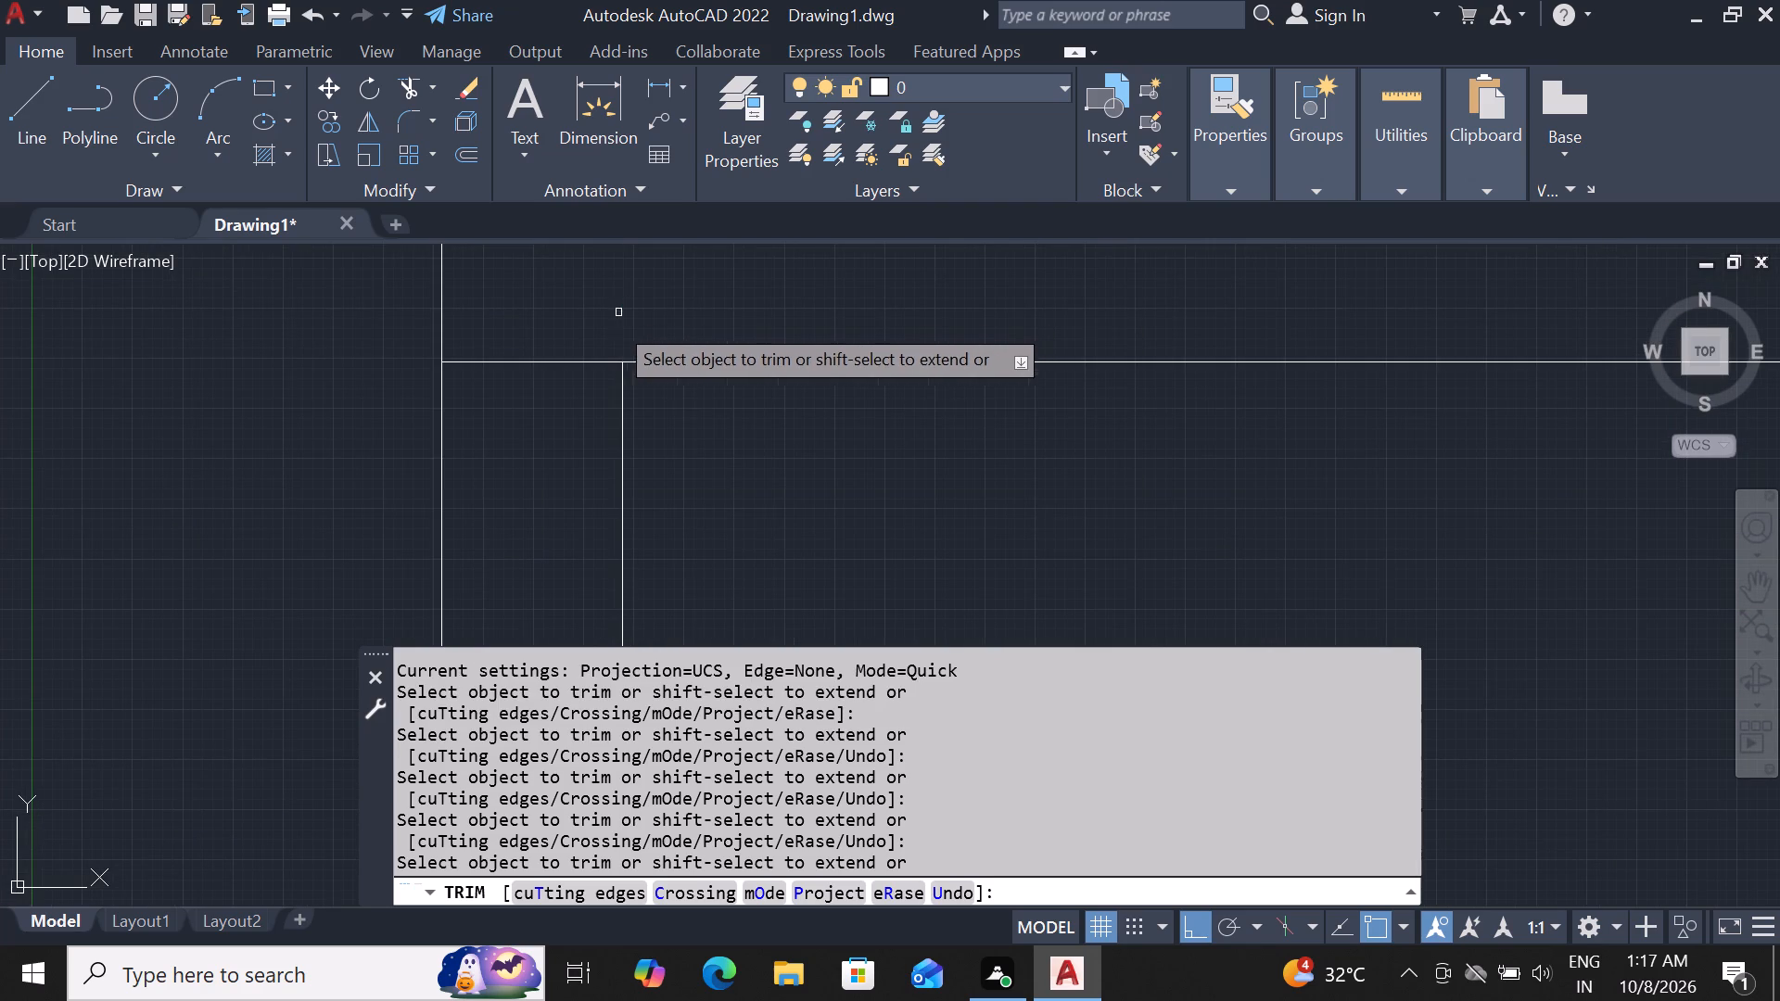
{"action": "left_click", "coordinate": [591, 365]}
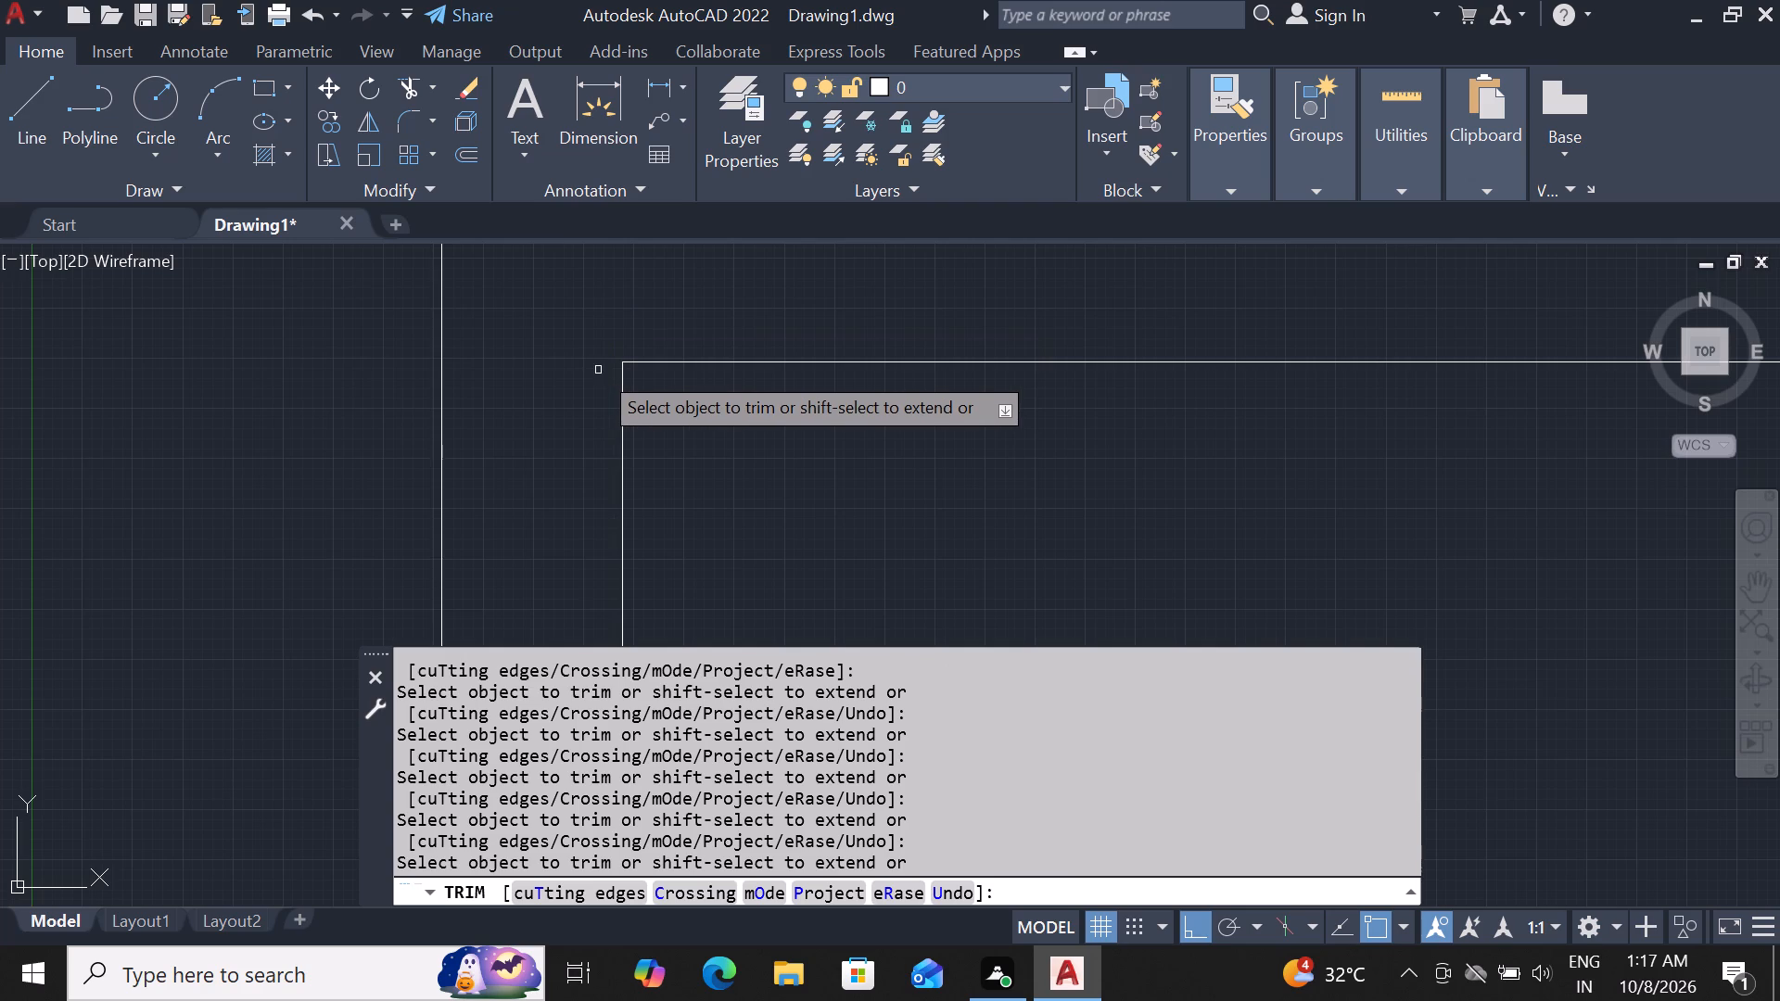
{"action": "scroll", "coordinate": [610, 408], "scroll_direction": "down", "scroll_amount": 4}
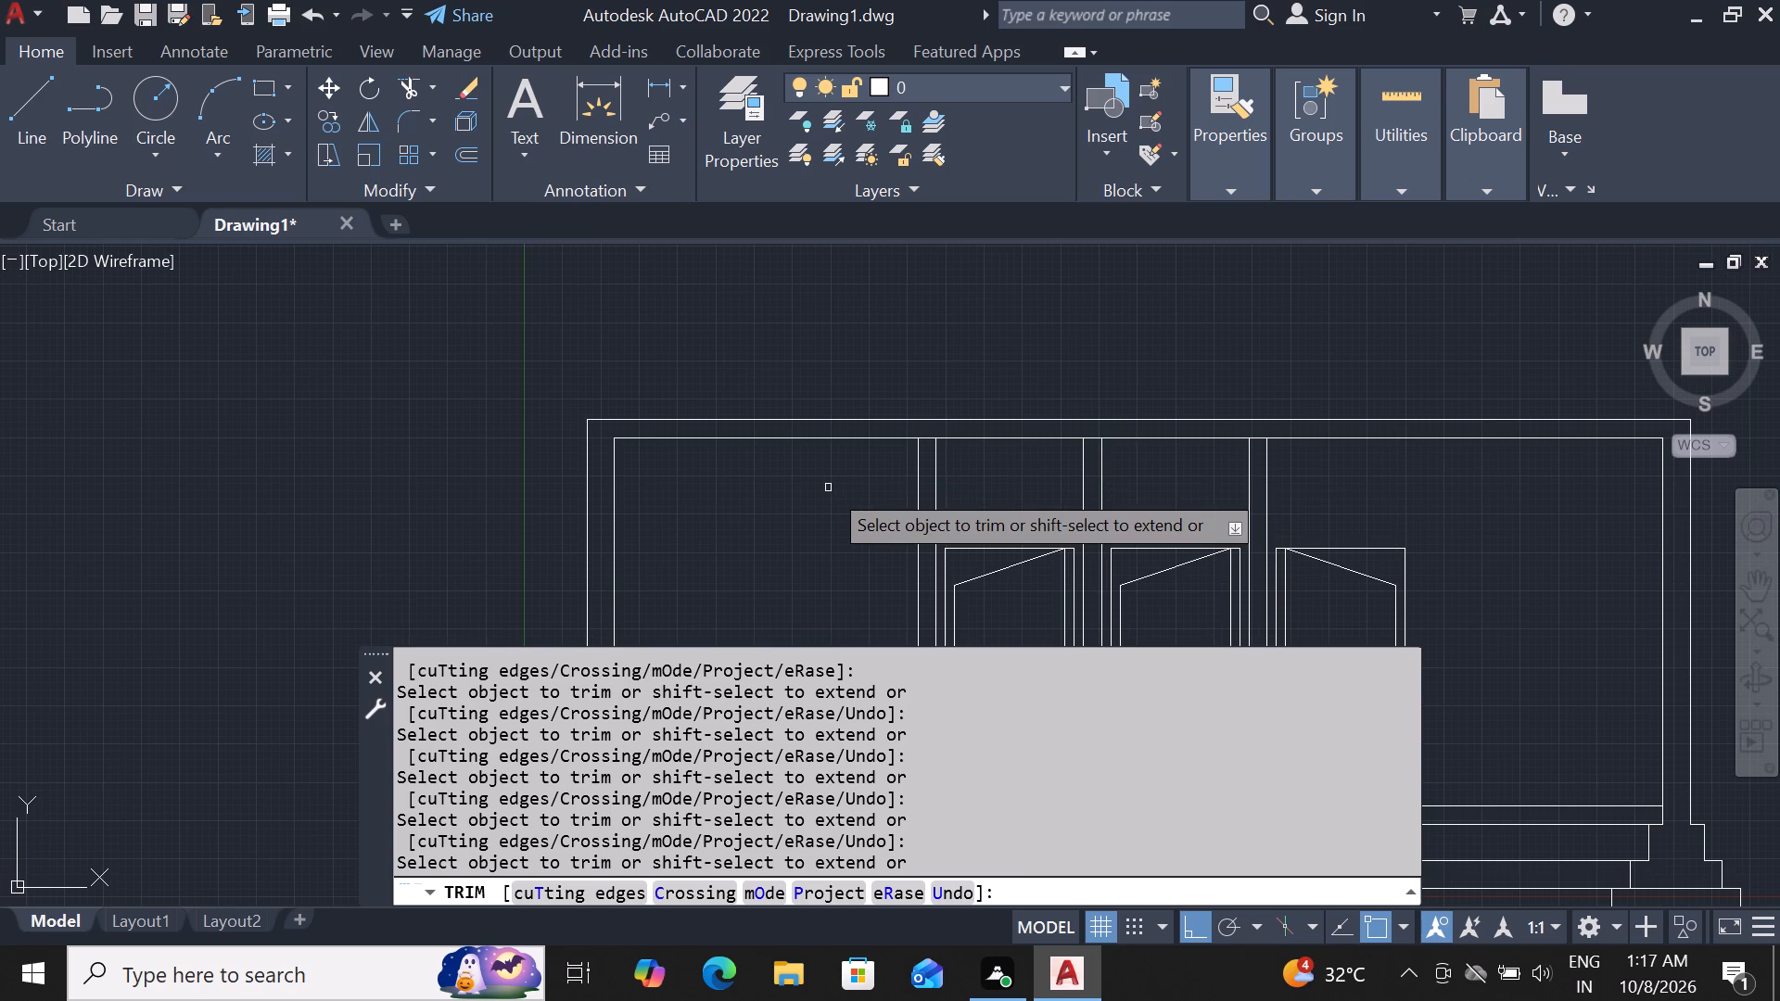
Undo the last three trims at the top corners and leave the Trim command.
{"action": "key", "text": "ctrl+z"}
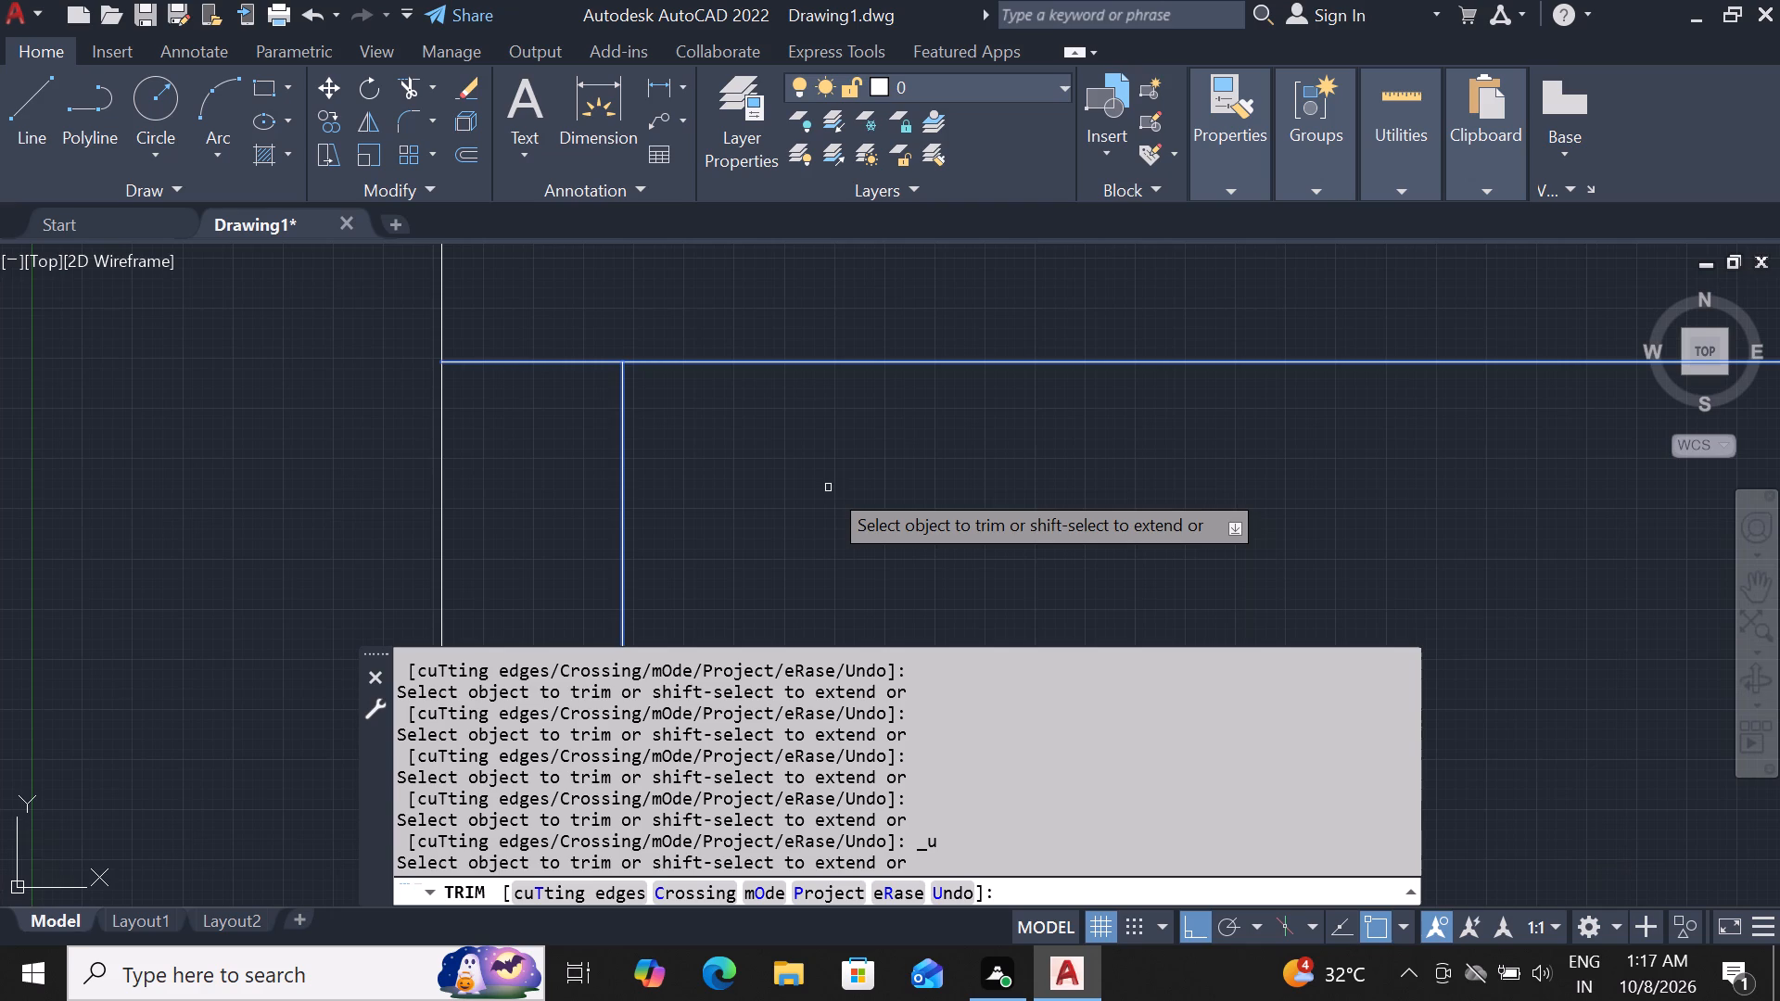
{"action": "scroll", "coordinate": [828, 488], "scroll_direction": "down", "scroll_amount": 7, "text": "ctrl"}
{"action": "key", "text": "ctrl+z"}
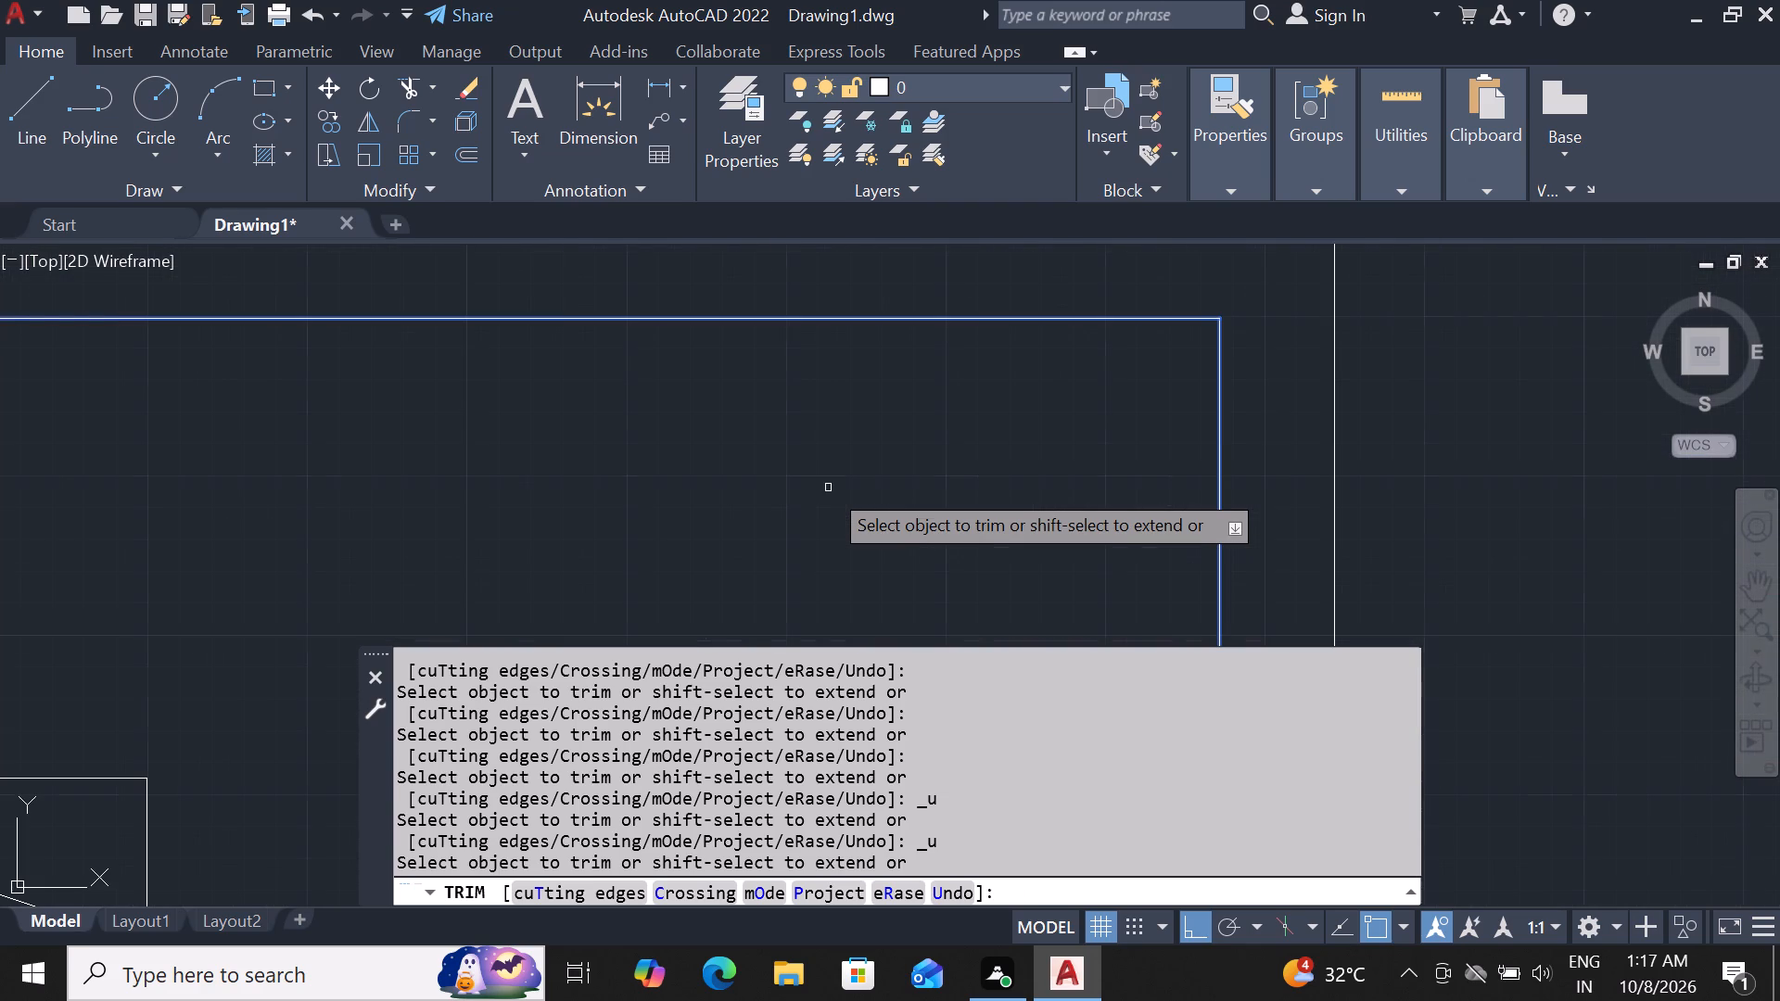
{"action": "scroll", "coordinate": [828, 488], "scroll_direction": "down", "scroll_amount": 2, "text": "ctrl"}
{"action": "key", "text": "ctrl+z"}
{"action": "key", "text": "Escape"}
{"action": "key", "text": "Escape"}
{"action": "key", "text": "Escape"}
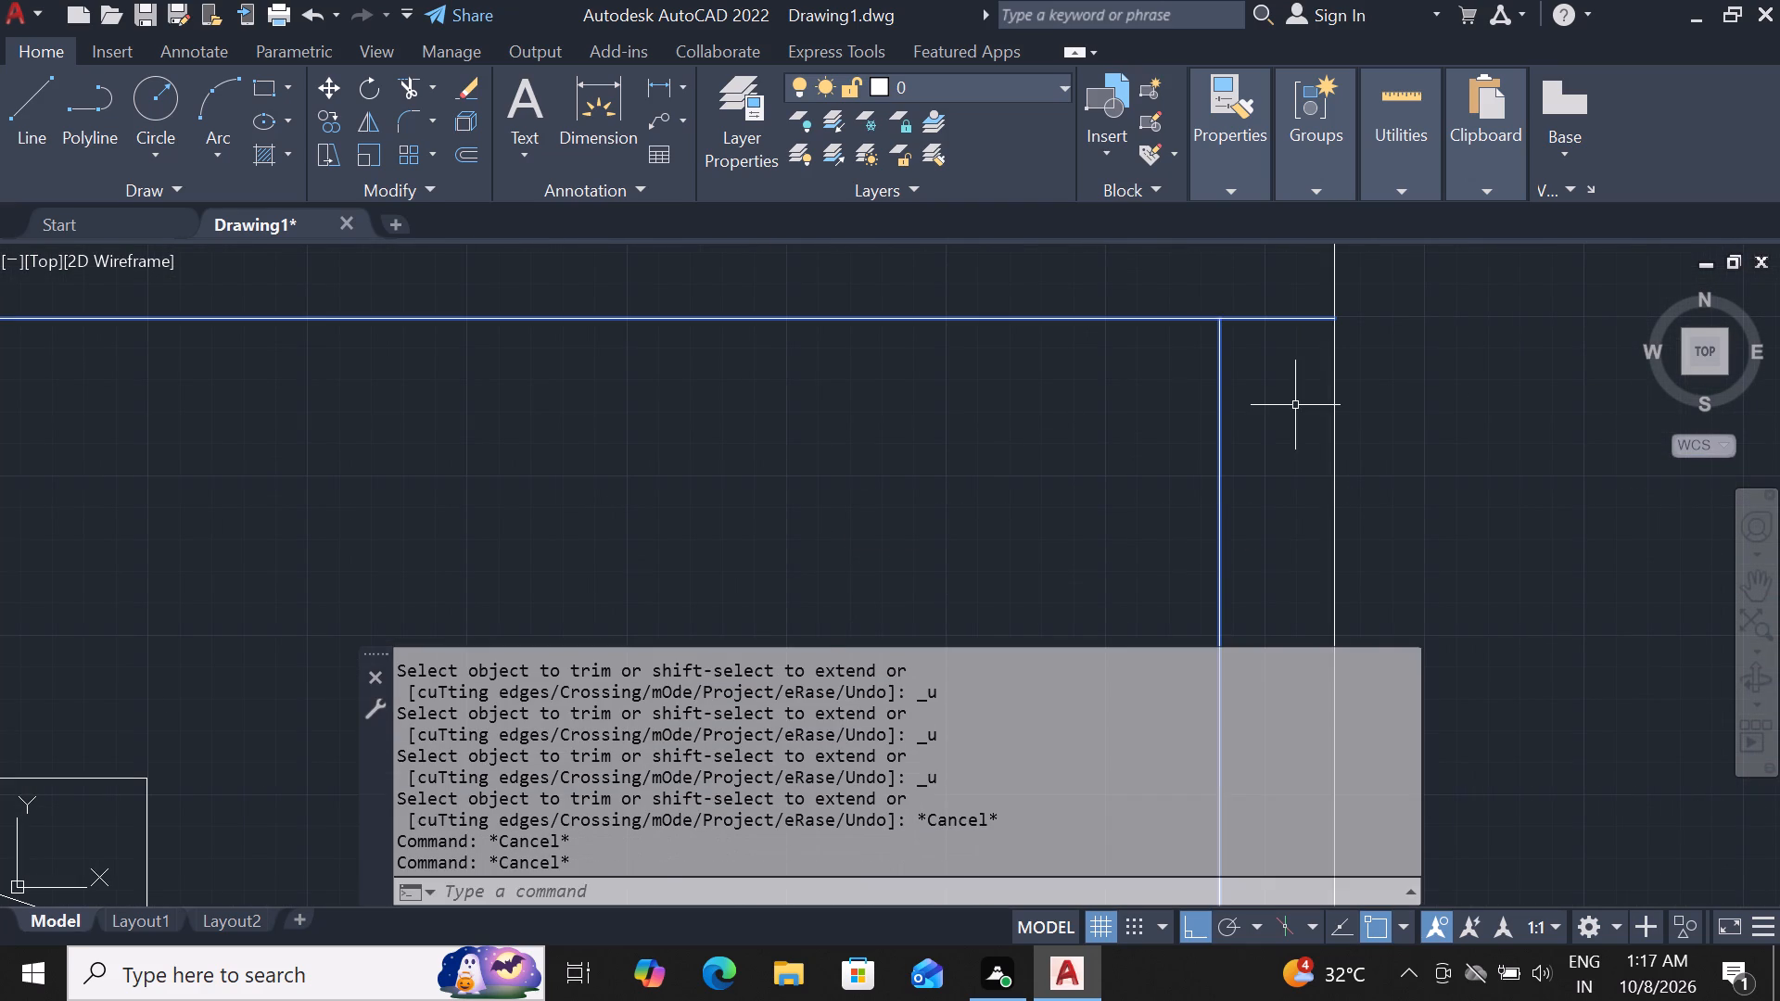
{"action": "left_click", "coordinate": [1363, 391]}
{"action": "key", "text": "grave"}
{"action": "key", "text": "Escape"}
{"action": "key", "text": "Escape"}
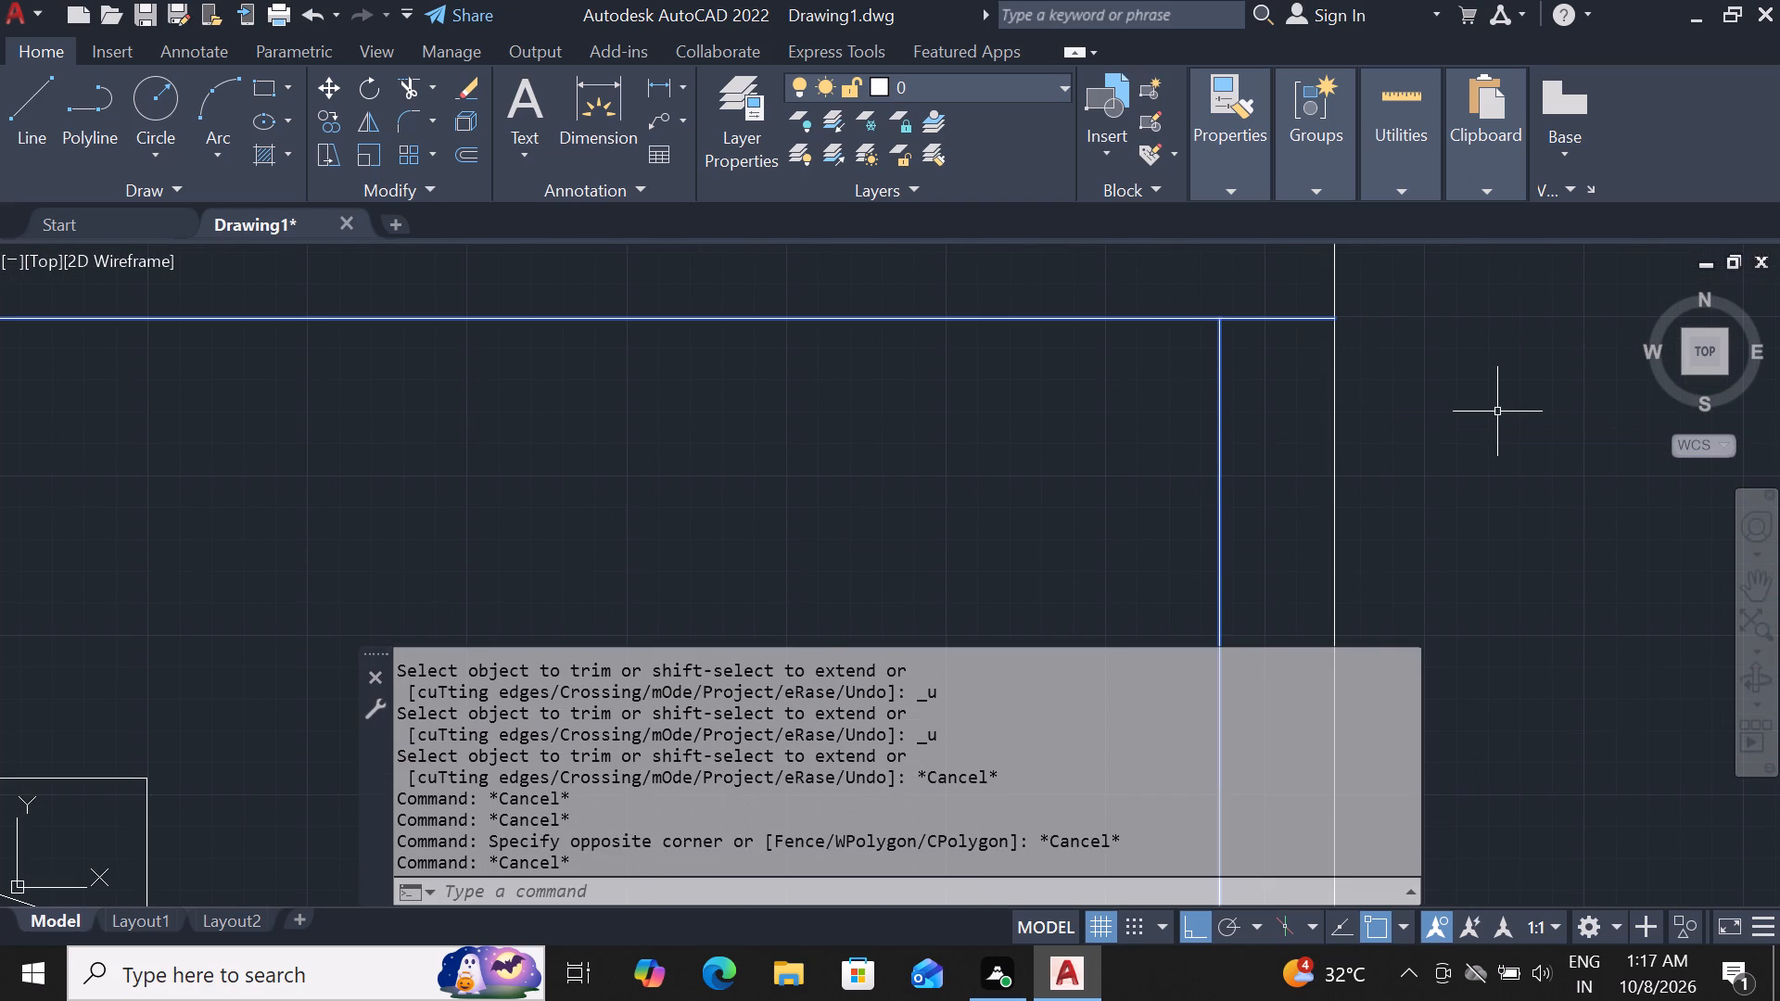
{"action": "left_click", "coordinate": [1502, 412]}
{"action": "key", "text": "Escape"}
Trim away the part of the left wall's inner face that runs above the top slab's lower line.
{"action": "scroll", "coordinate": [1369, 436], "scroll_direction": "down", "scroll_amount": 3}
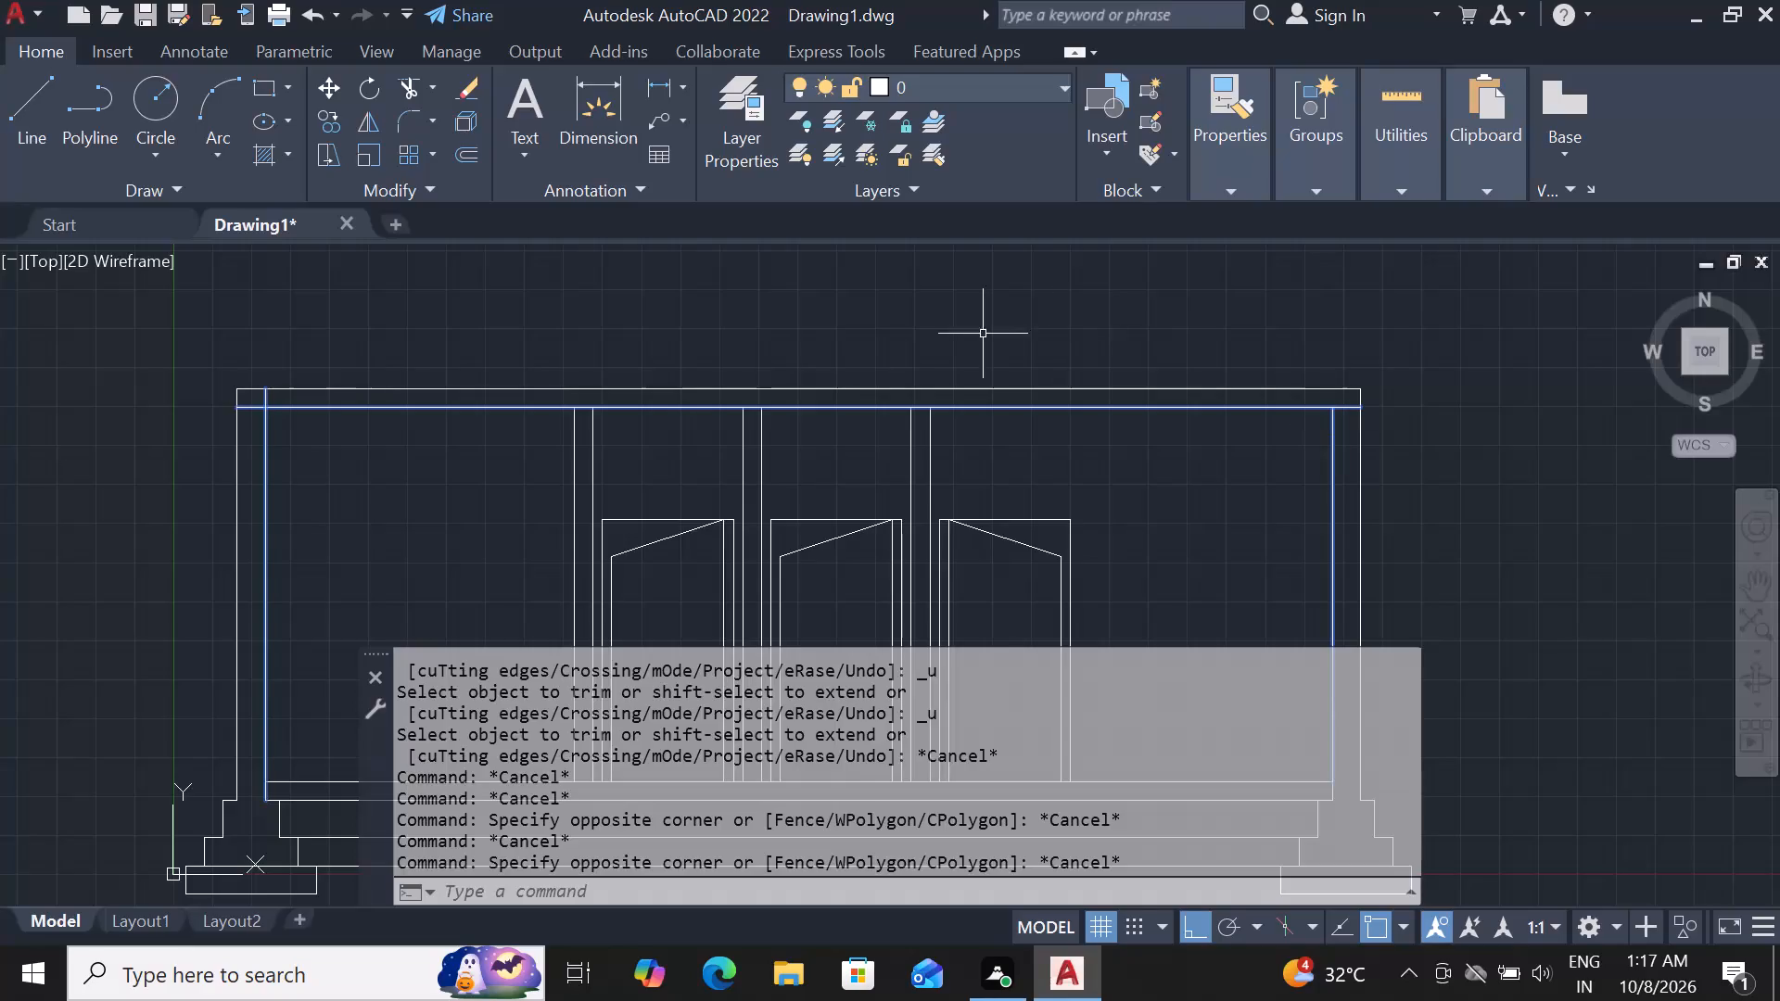
{"action": "scroll", "coordinate": [253, 412], "scroll_direction": "up", "scroll_amount": 1}
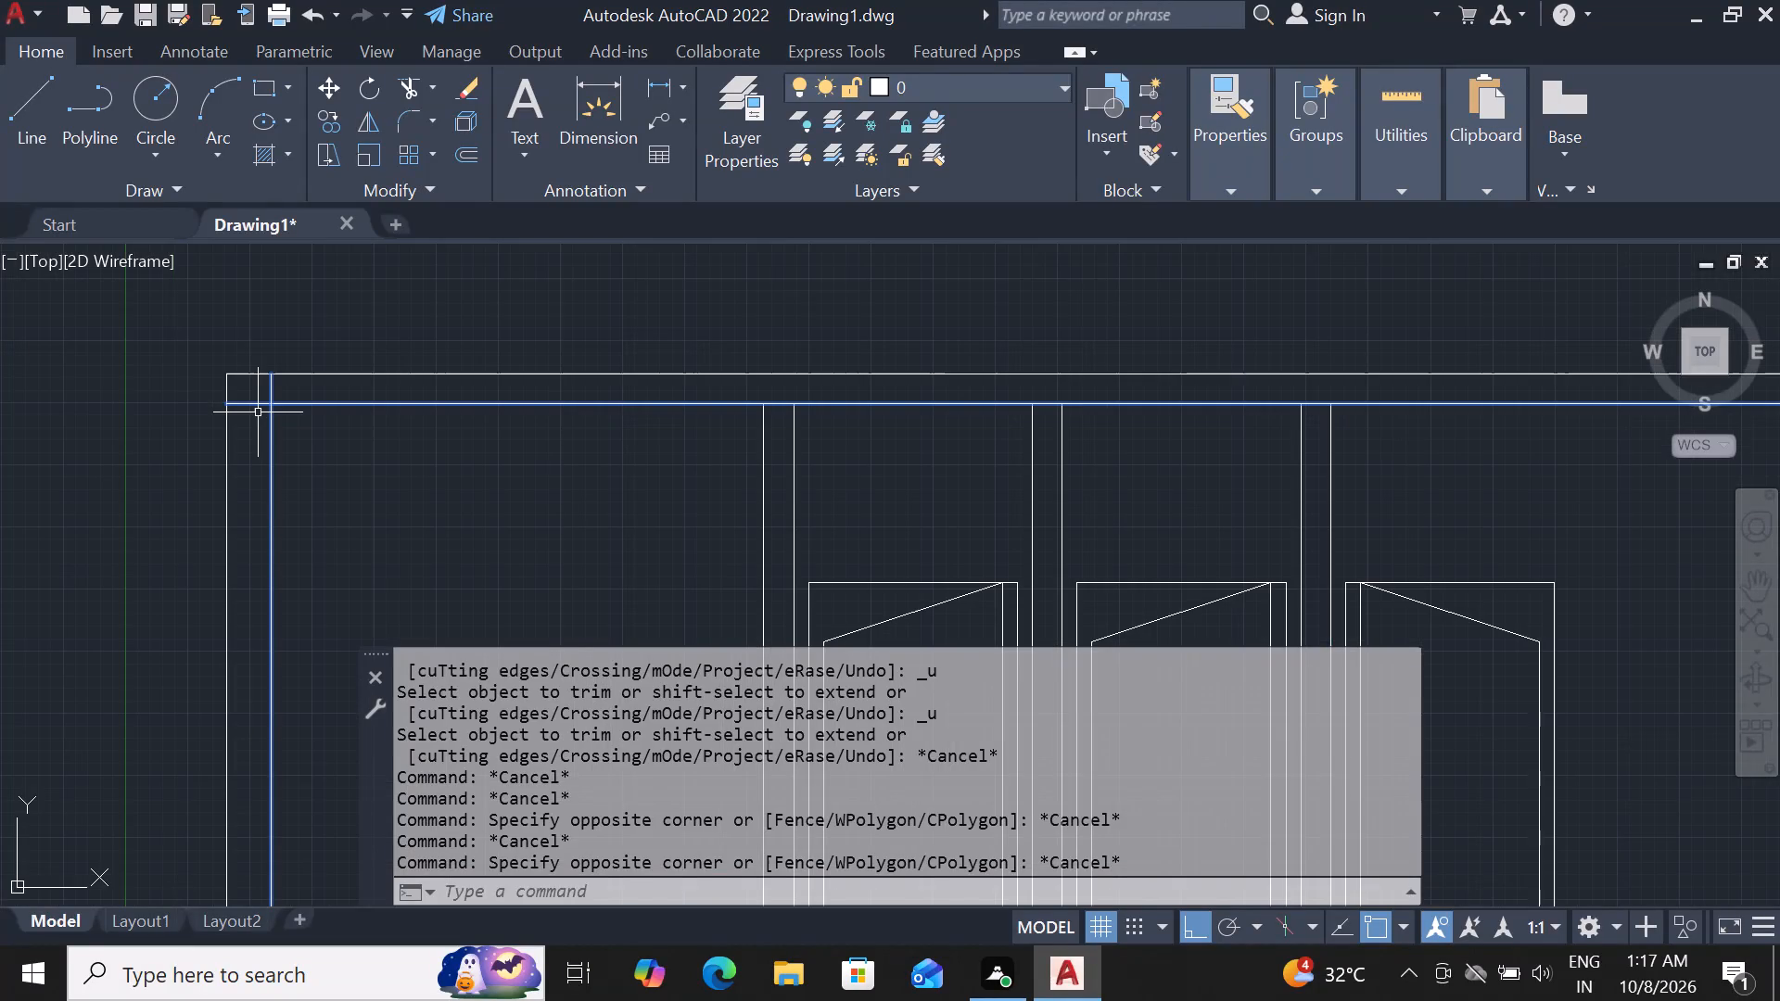
{"action": "type", "text": "tr"}
{"action": "key", "text": "space"}
{"action": "key", "text": "space"}
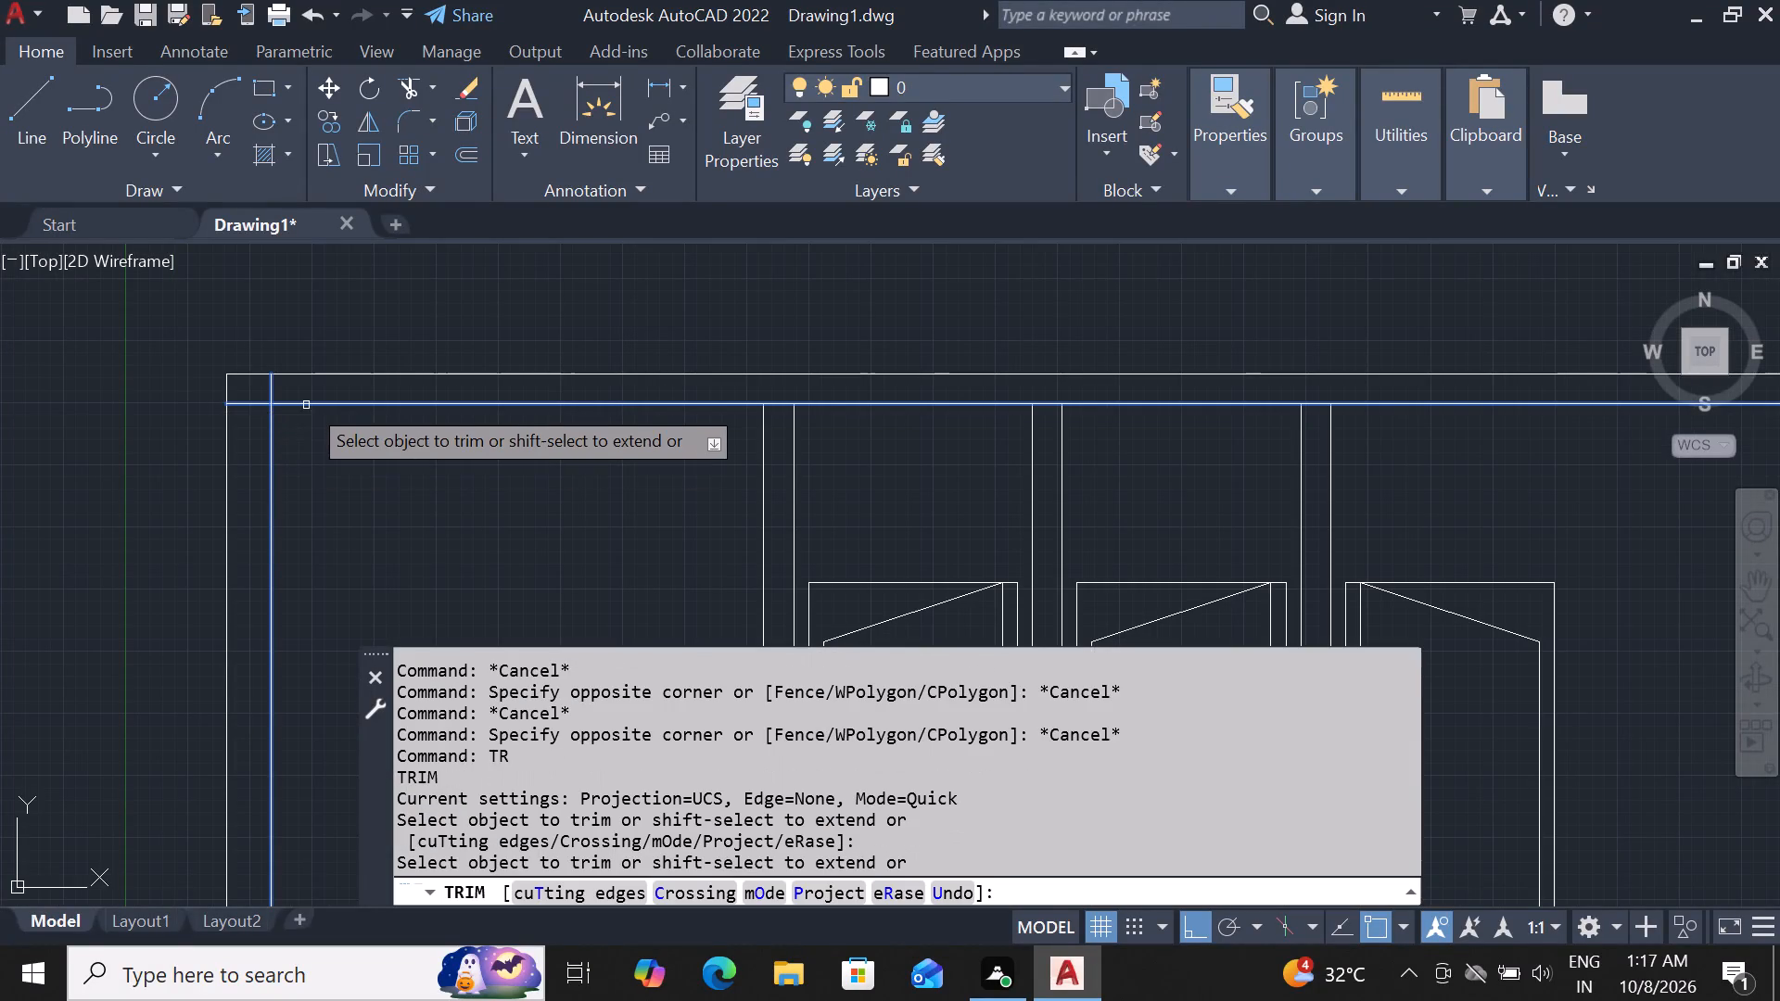
{"action": "scroll", "coordinate": [309, 398], "scroll_direction": "up", "scroll_amount": 2}
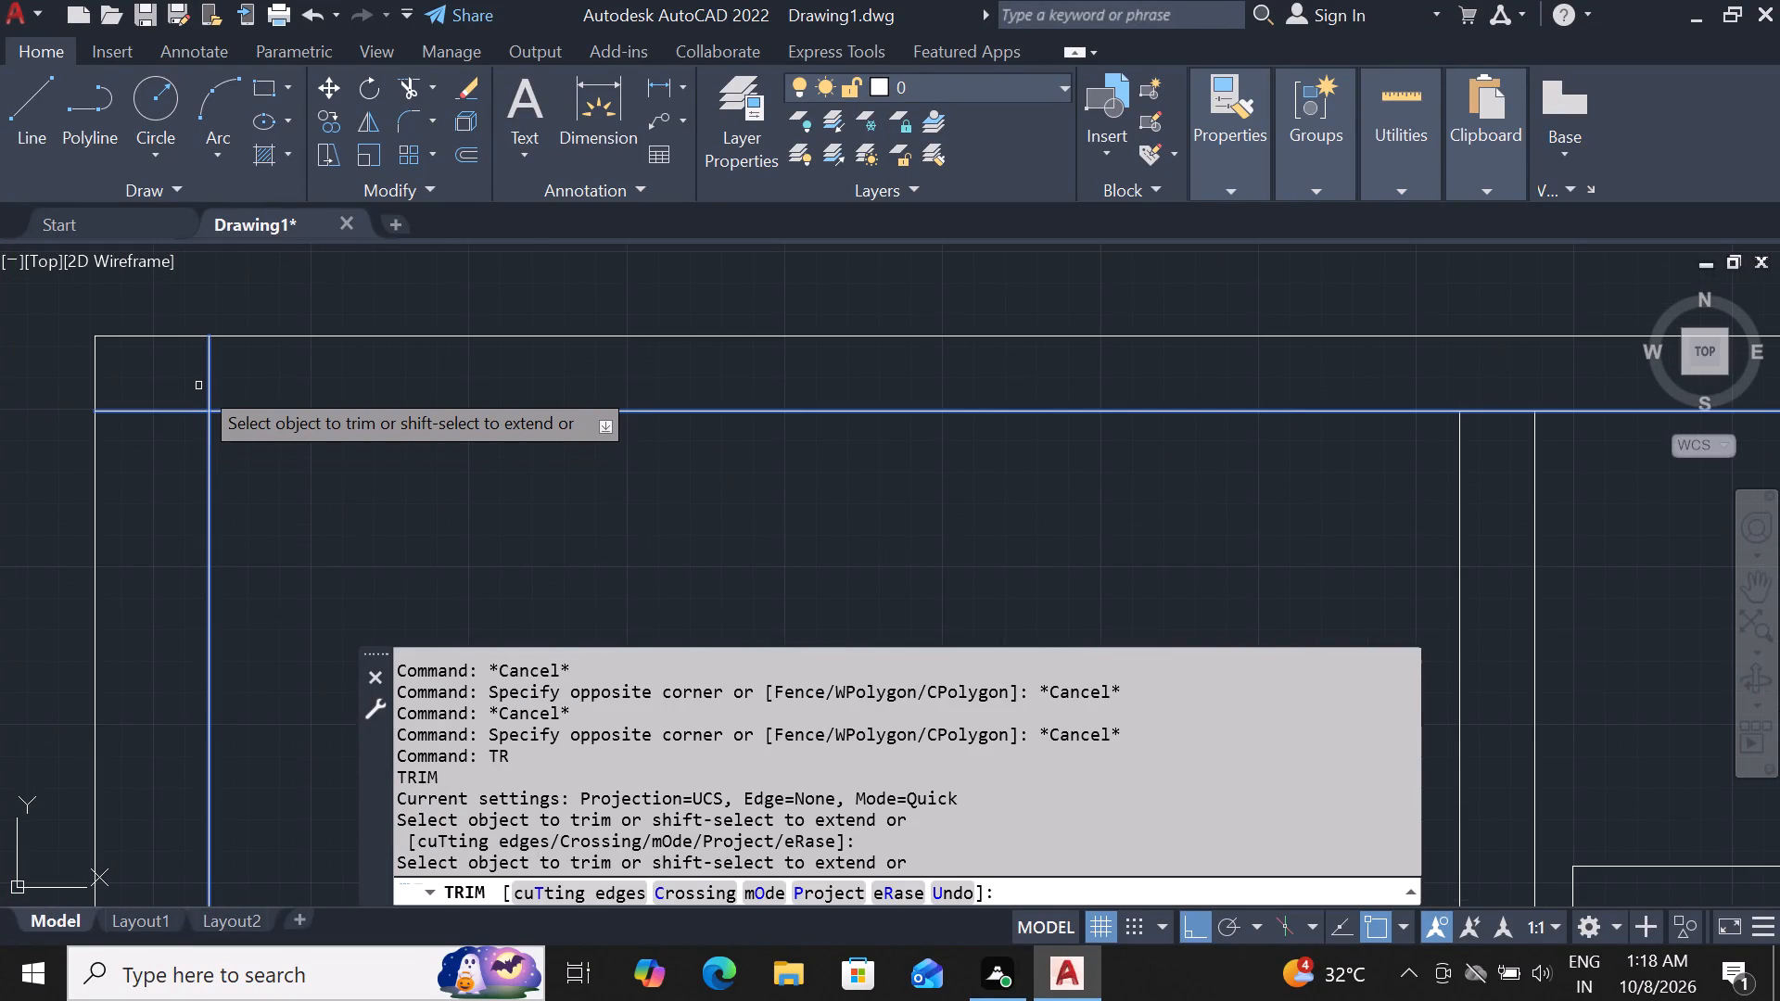
{"action": "left_click", "coordinate": [210, 386]}
{"action": "scroll", "coordinate": [235, 383], "scroll_direction": "down", "scroll_amount": 6}
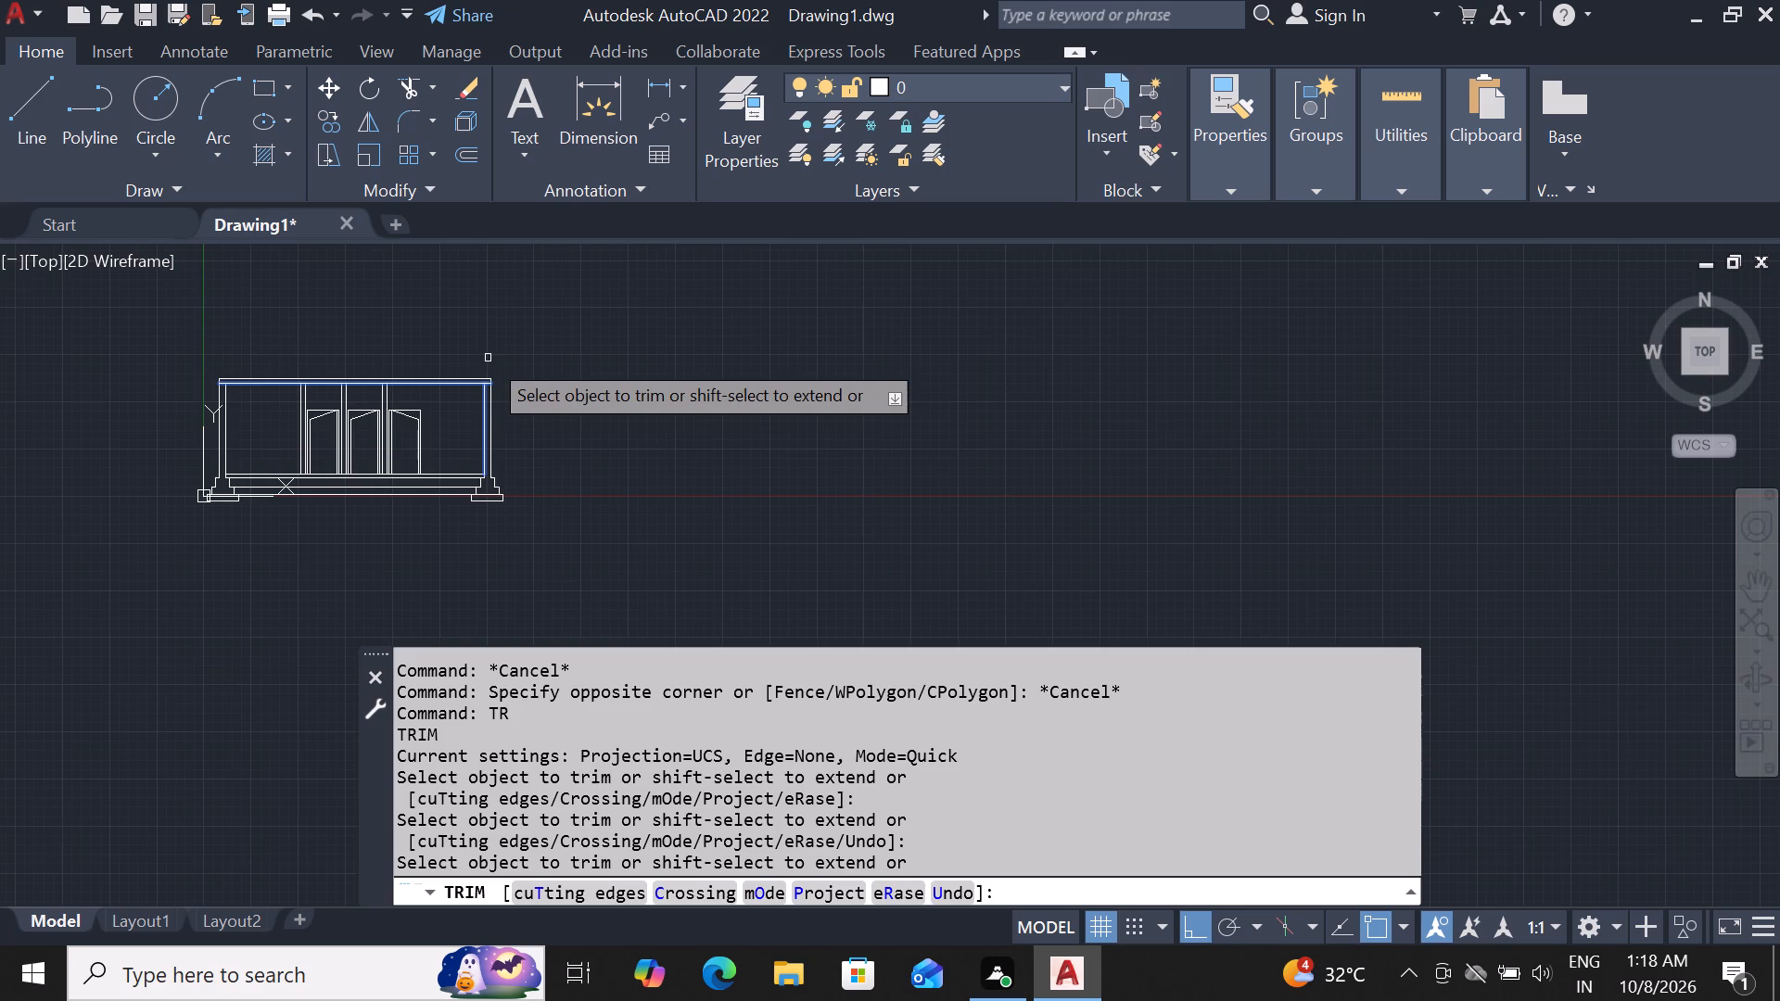
{"action": "scroll", "coordinate": [478, 376], "scroll_direction": "up", "scroll_amount": 3}
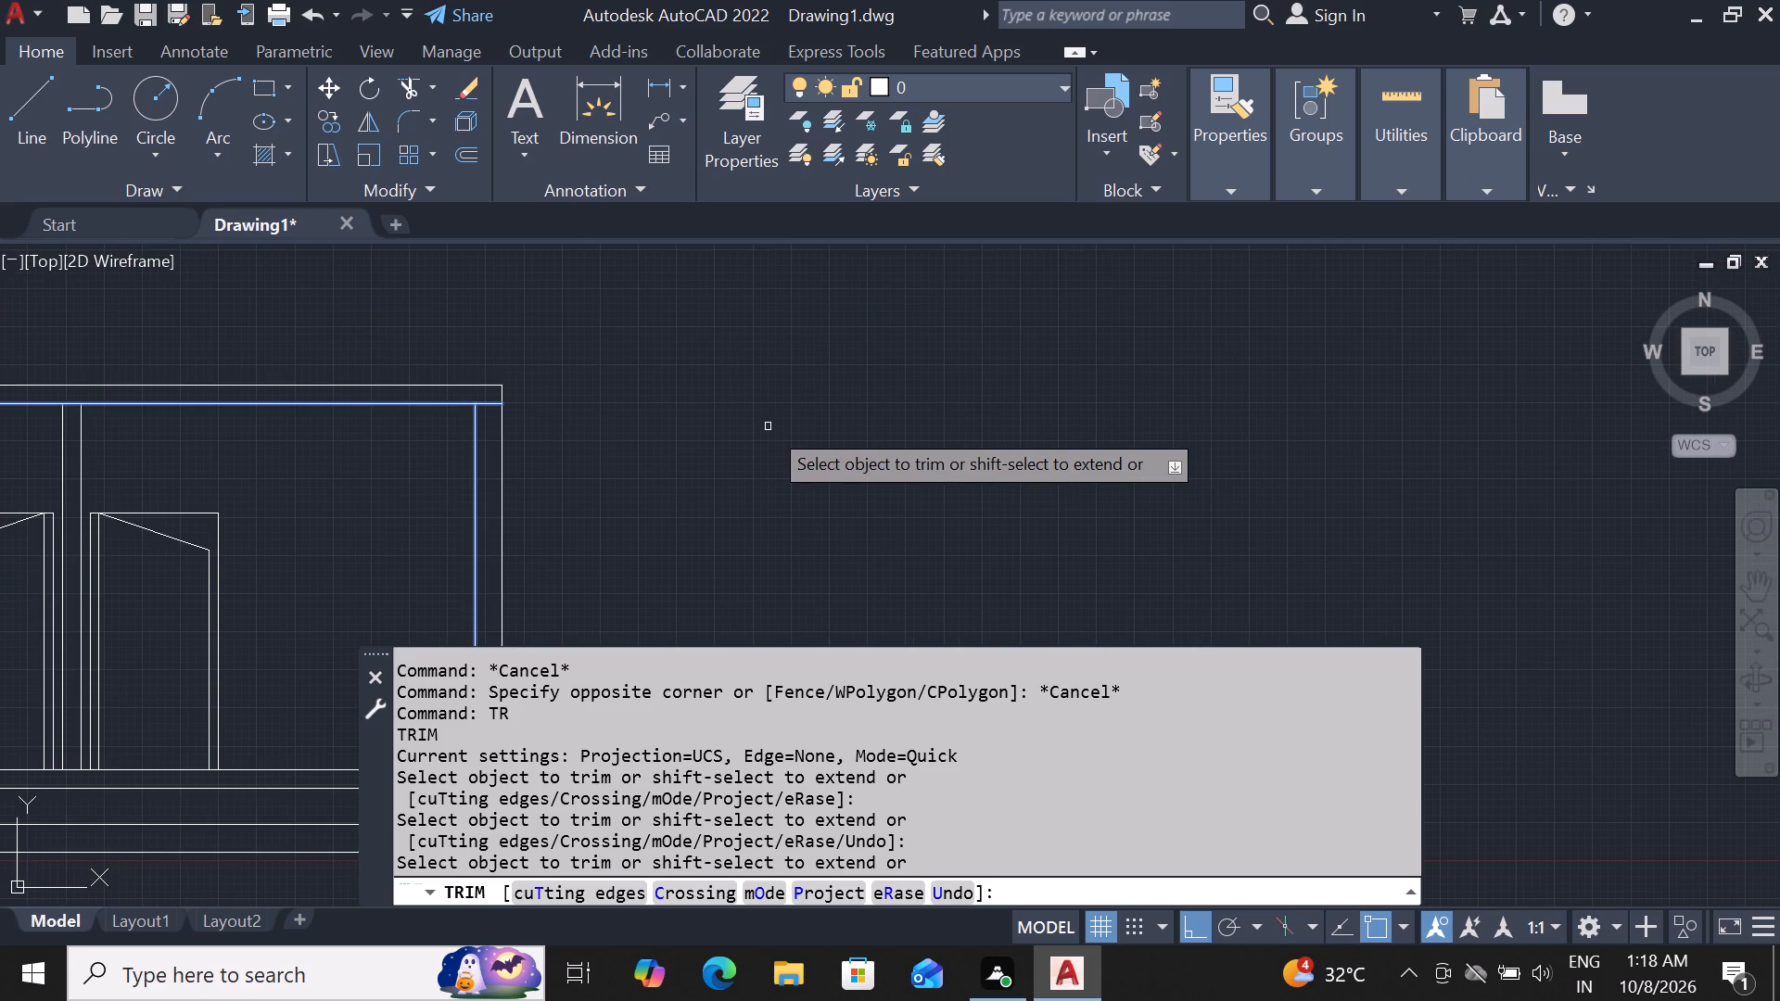
{"action": "key", "text": "Escape"}
{"action": "key", "text": "Escape"}
Draw a 3" by 2'6" parapet rectangle standing on the top slab, flush with its upper-right outer corner.
{"action": "scroll", "coordinate": [513, 420], "scroll_direction": "up", "scroll_amount": 1}
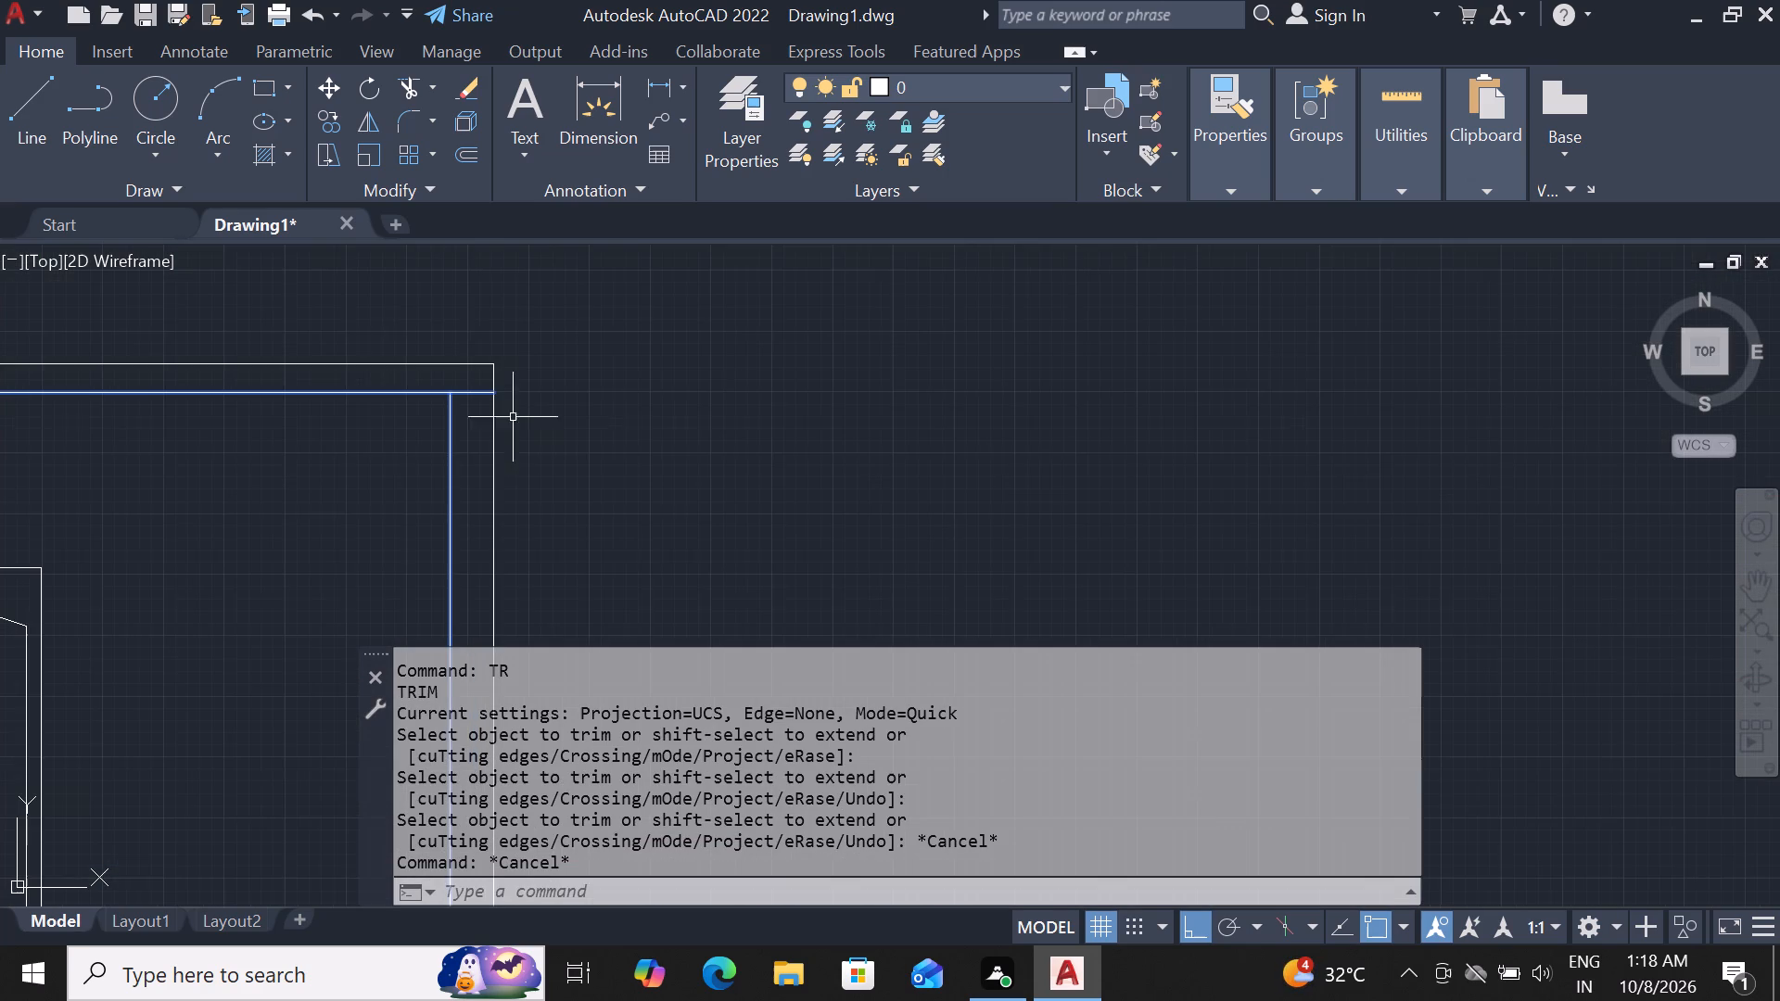
{"action": "scroll", "coordinate": [486, 358], "scroll_direction": "up", "scroll_amount": 1}
{"action": "type", "text": "rec"}
{"action": "key", "text": "space"}
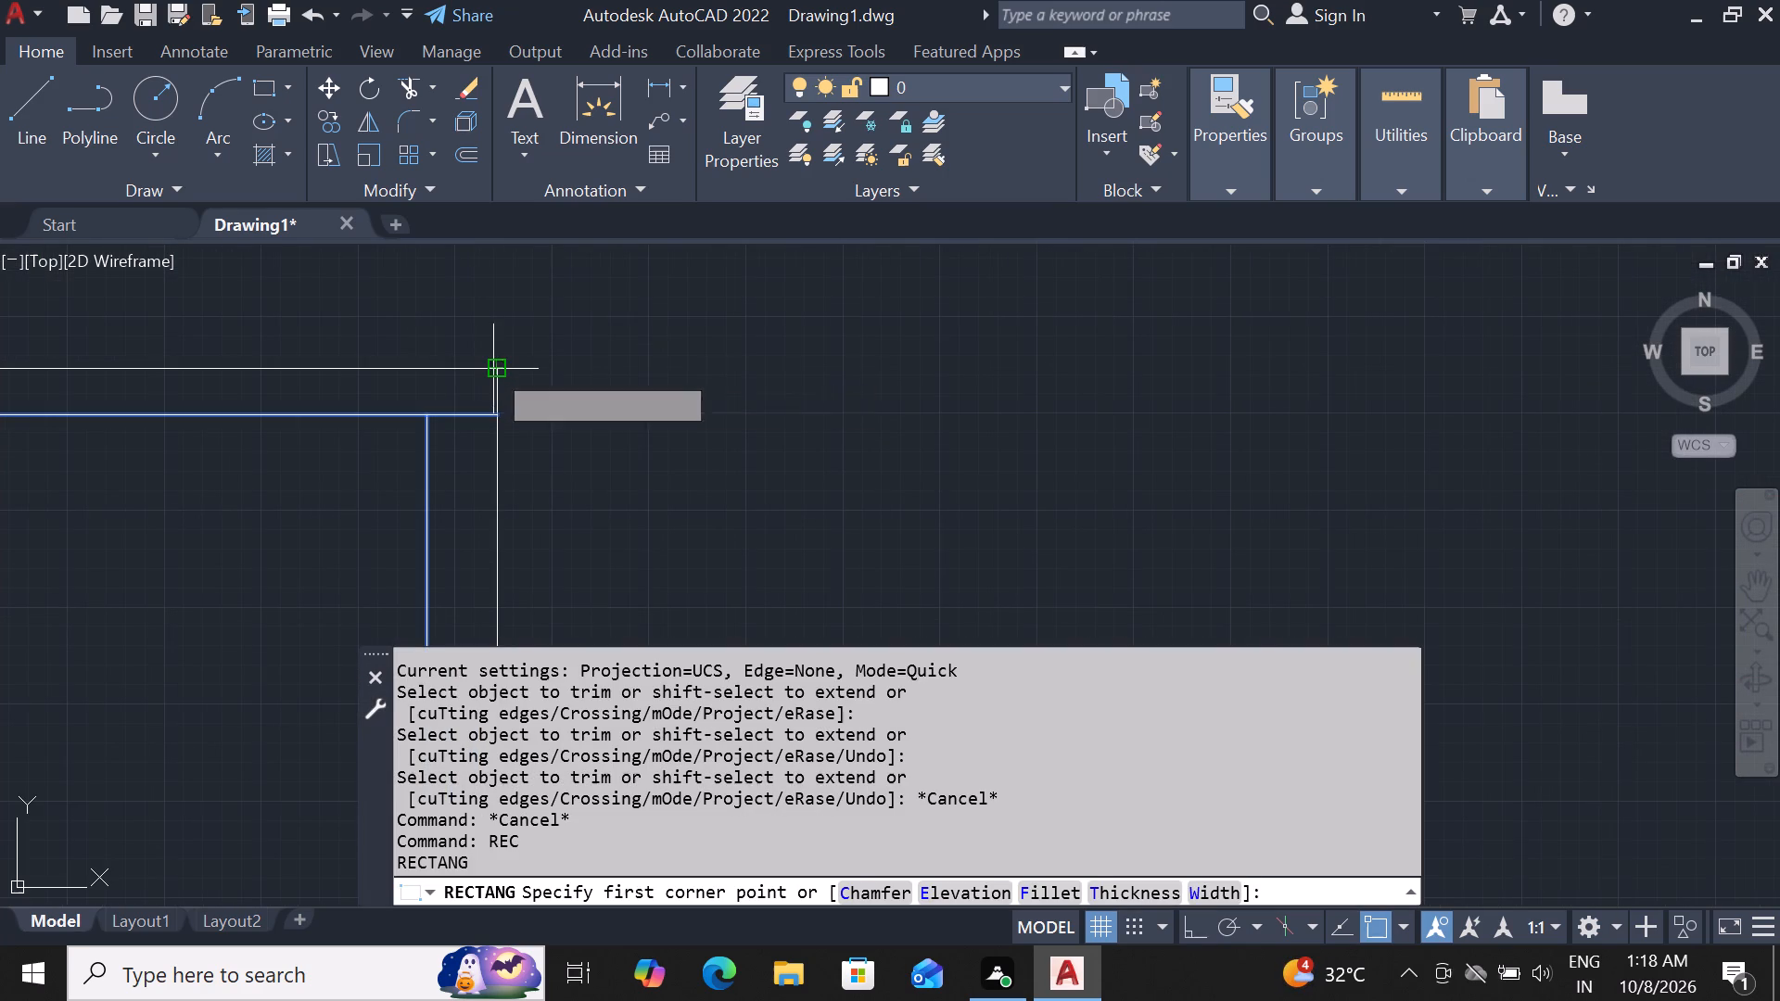
{"action": "left_click", "coordinate": [494, 375]}
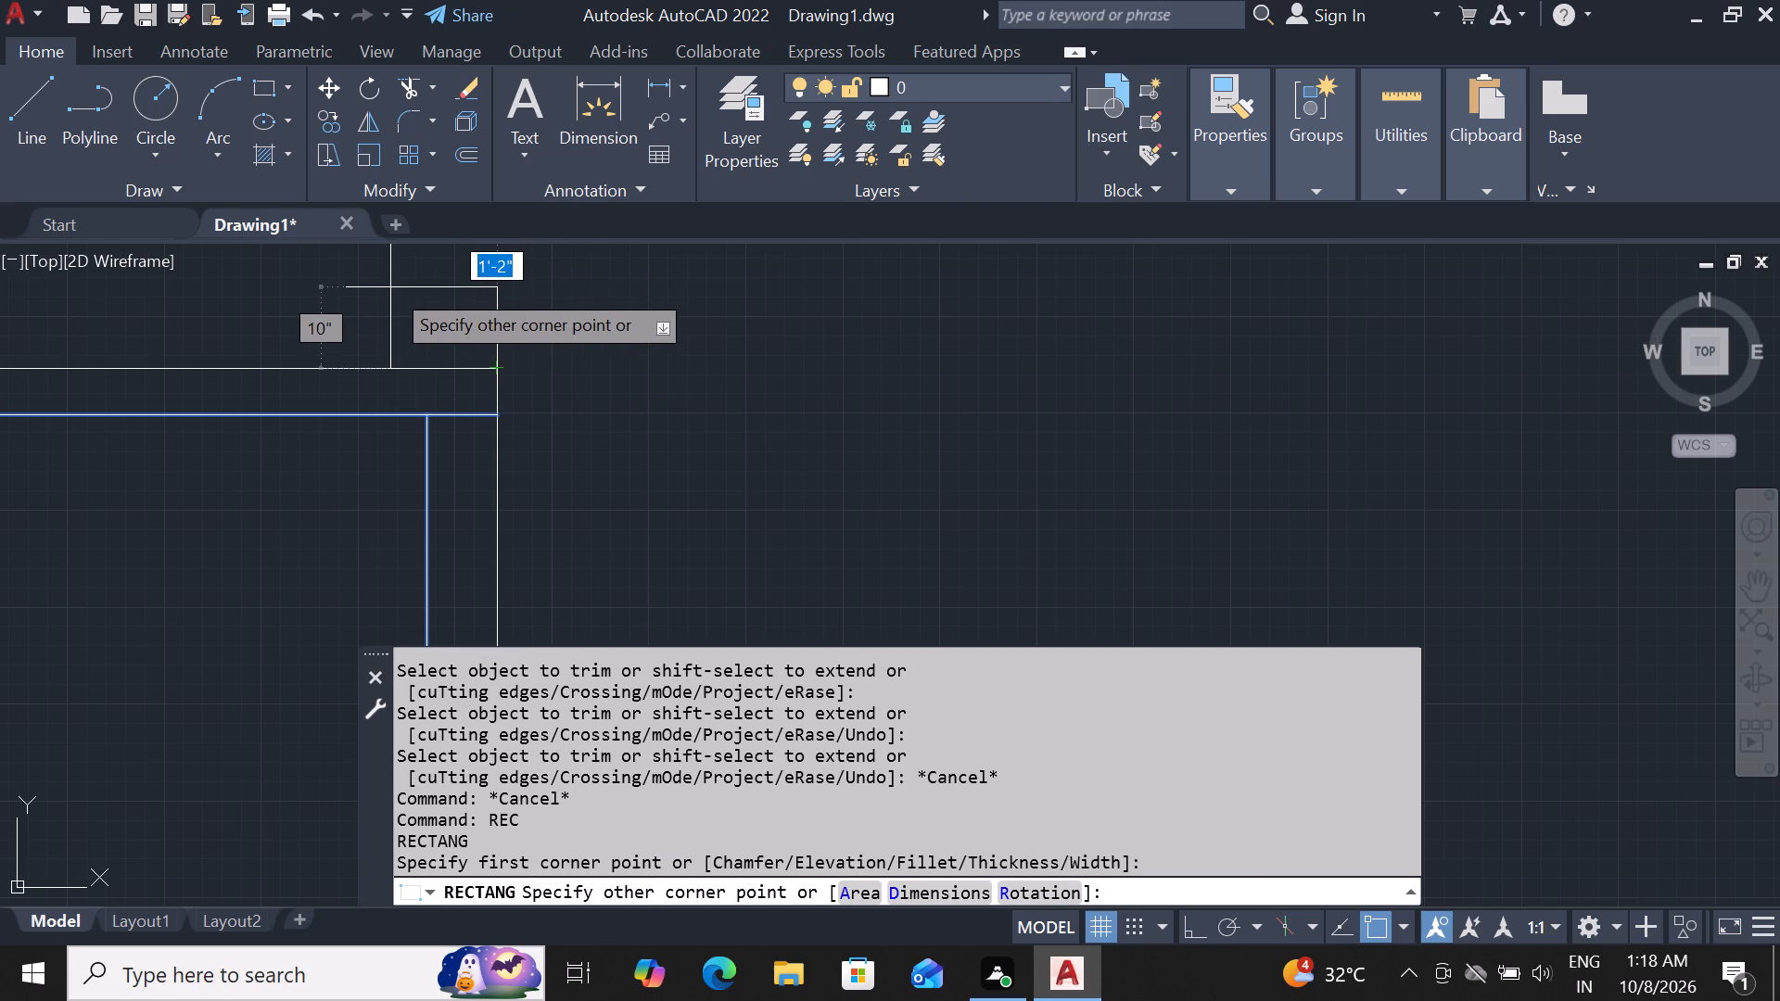
{"action": "type", "text": "d"}
{"action": "key", "text": "space"}
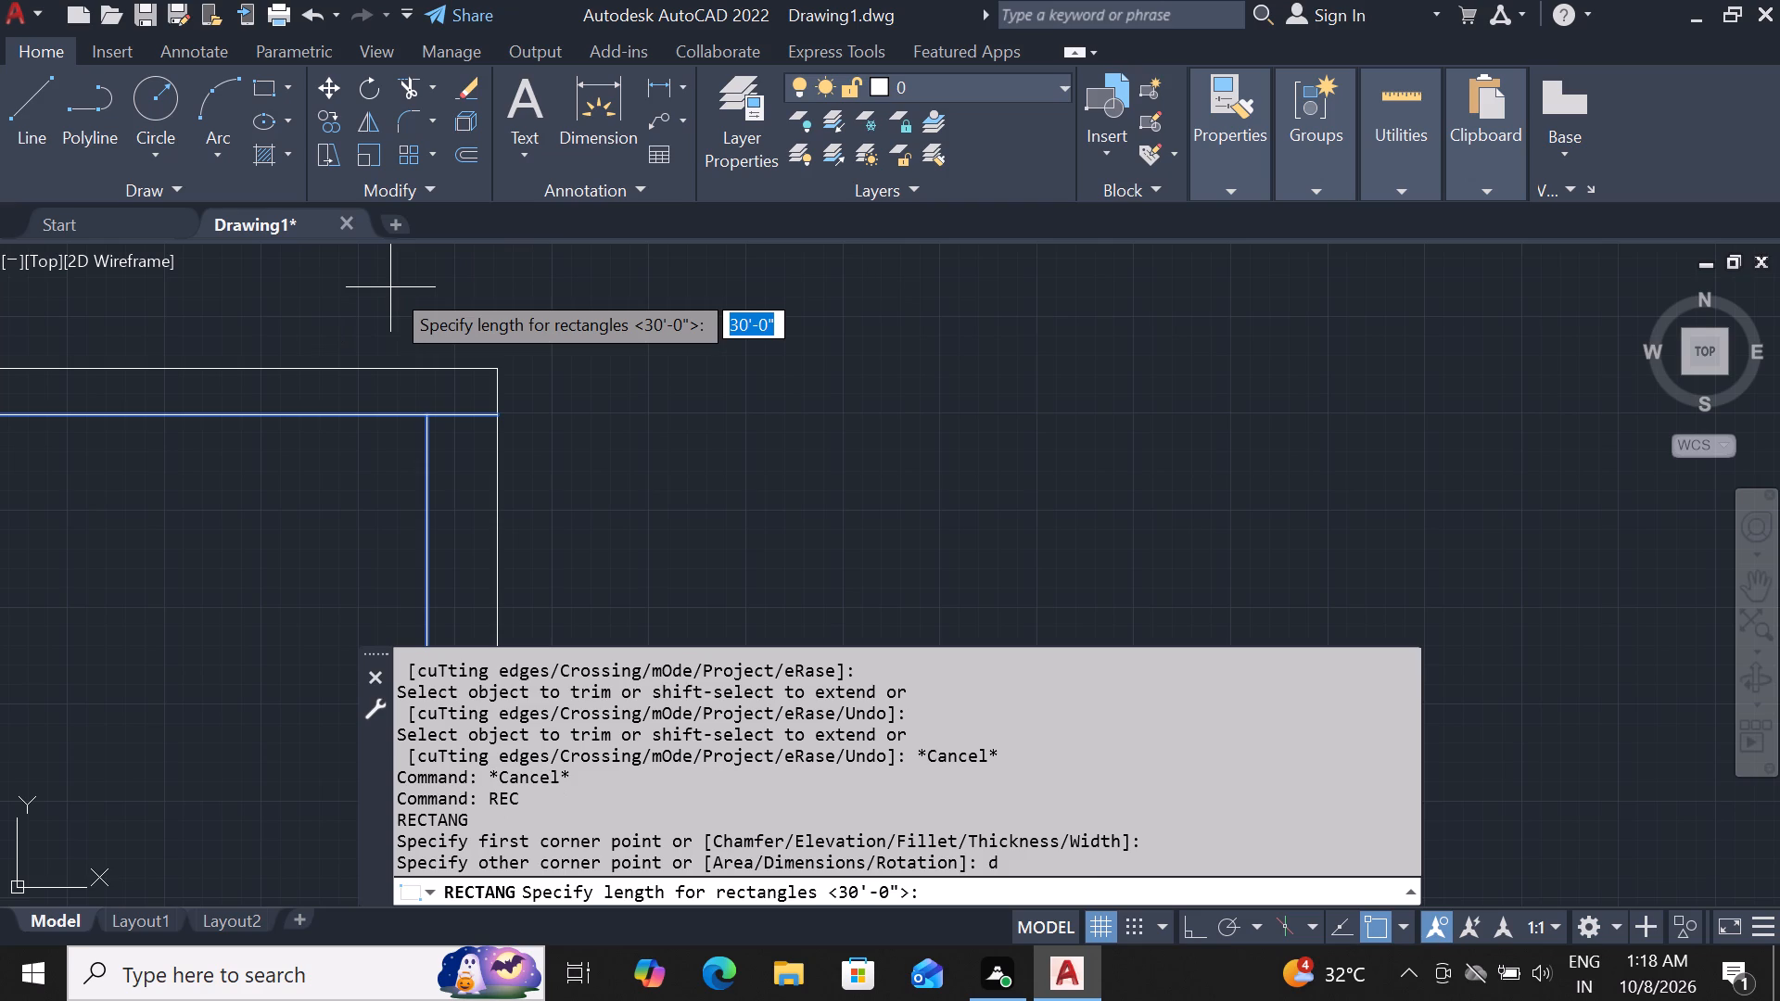
{"action": "key", "text": "2"}
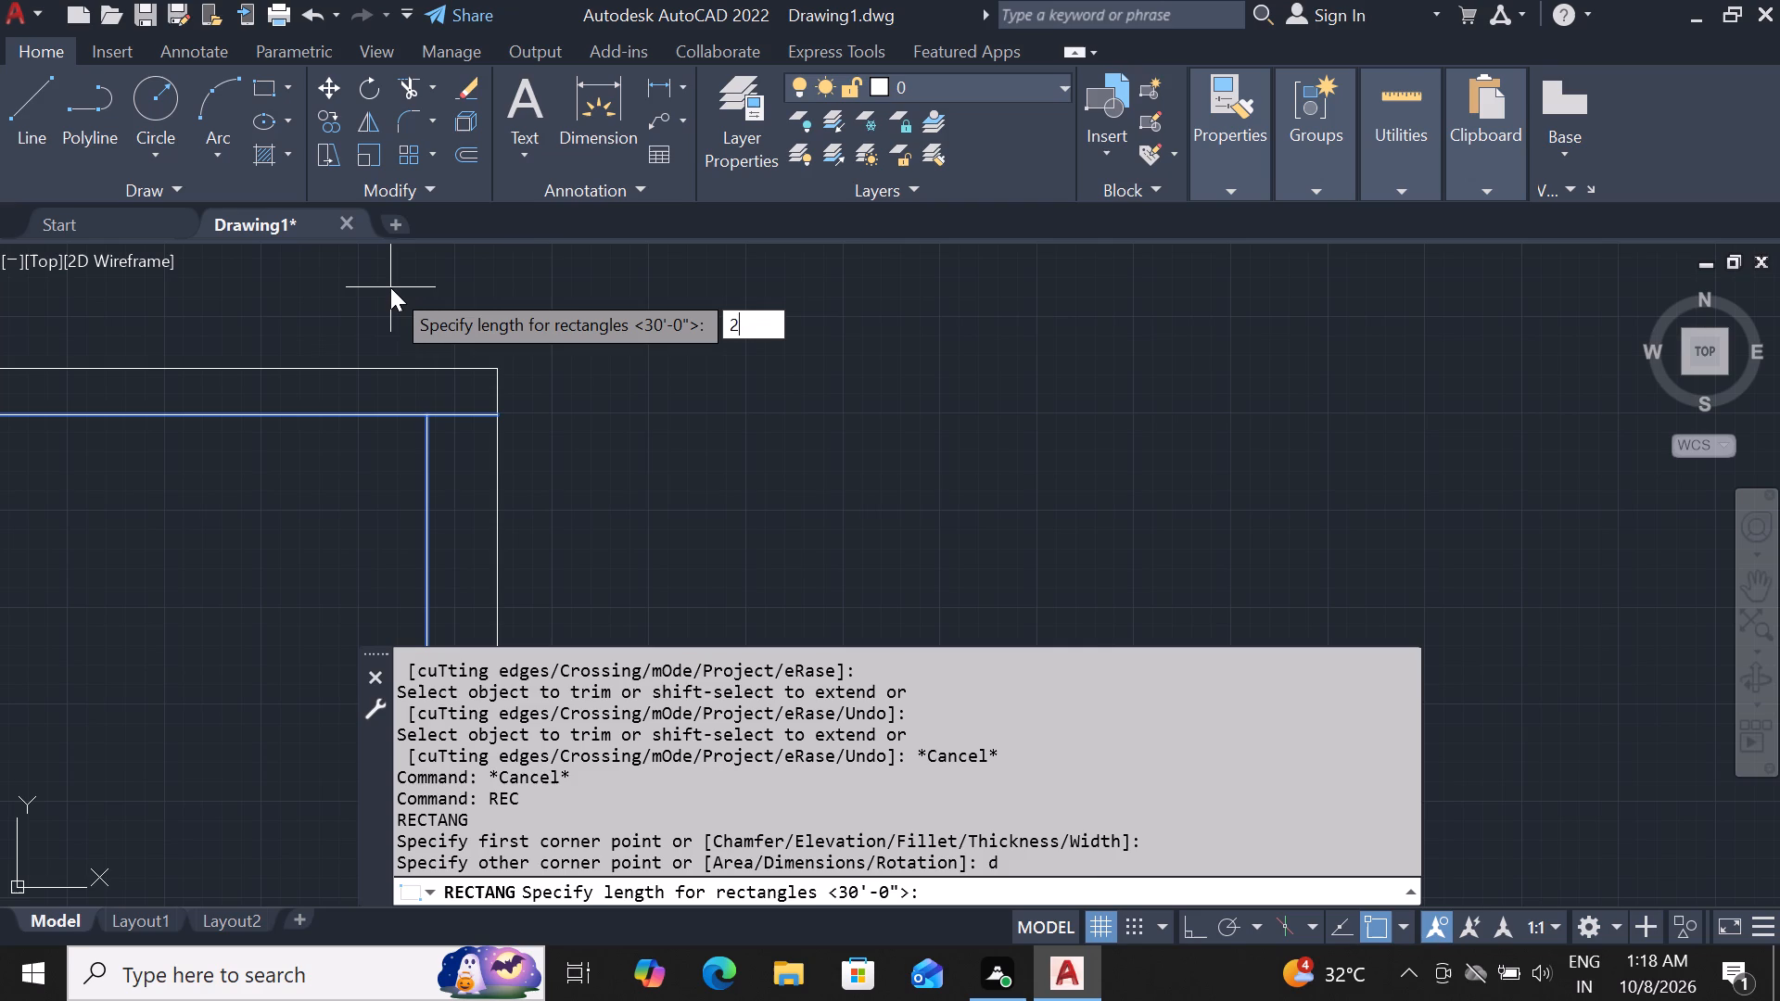
{"action": "key", "text": "BackSpace"}
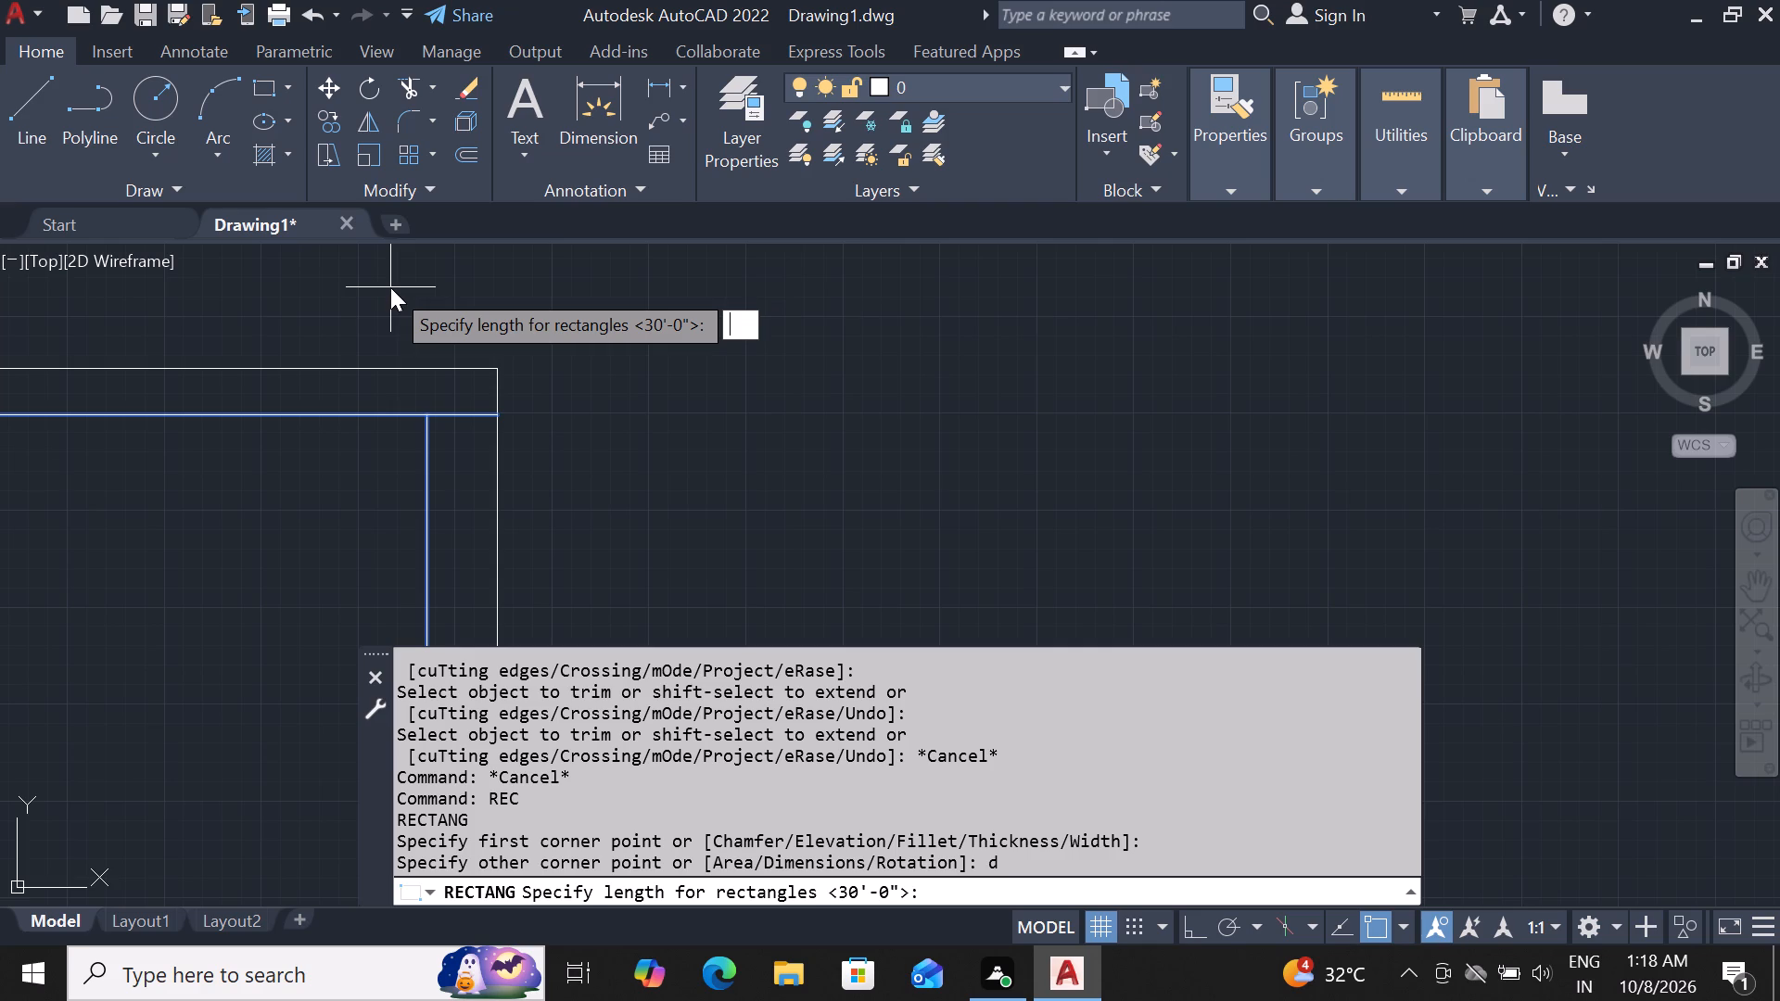
{"action": "key", "text": "3"}
{"action": "key", "text": "shift+quotedbl"}
{"action": "key", "text": "Return"}
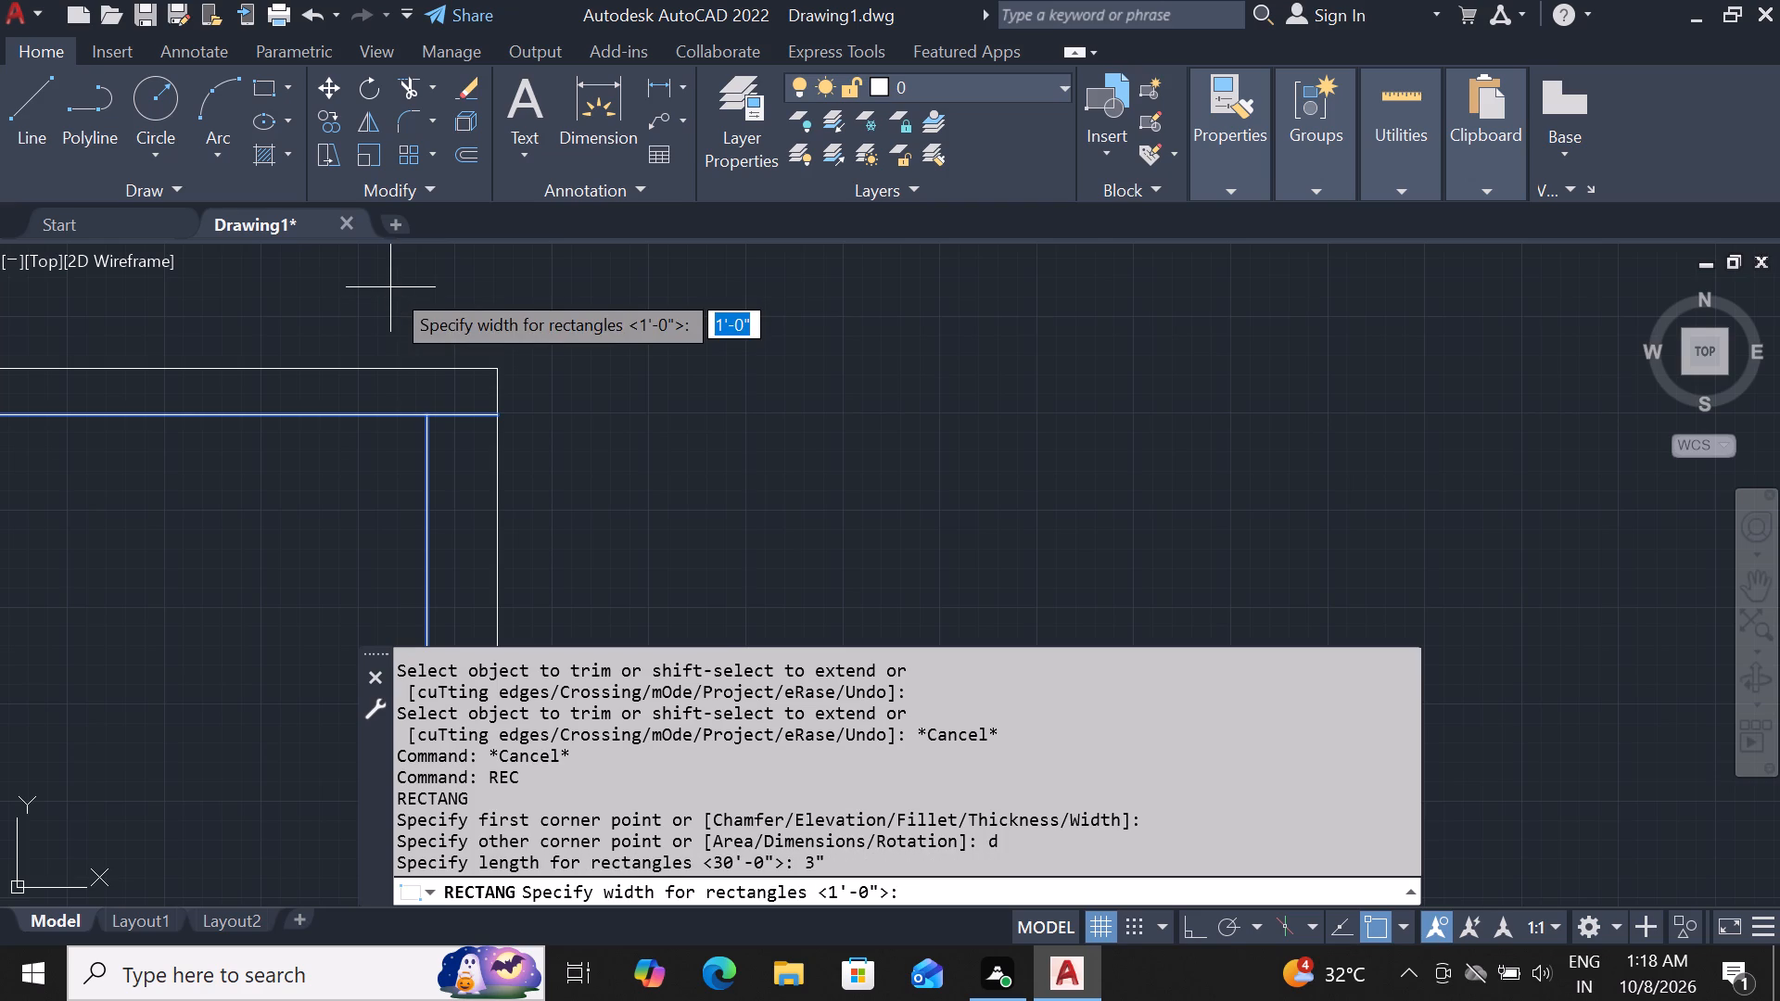
{"action": "type", "text": "2'6\""}
{"action": "key", "text": "Return"}
{"action": "left_click", "coordinate": [390, 287]}
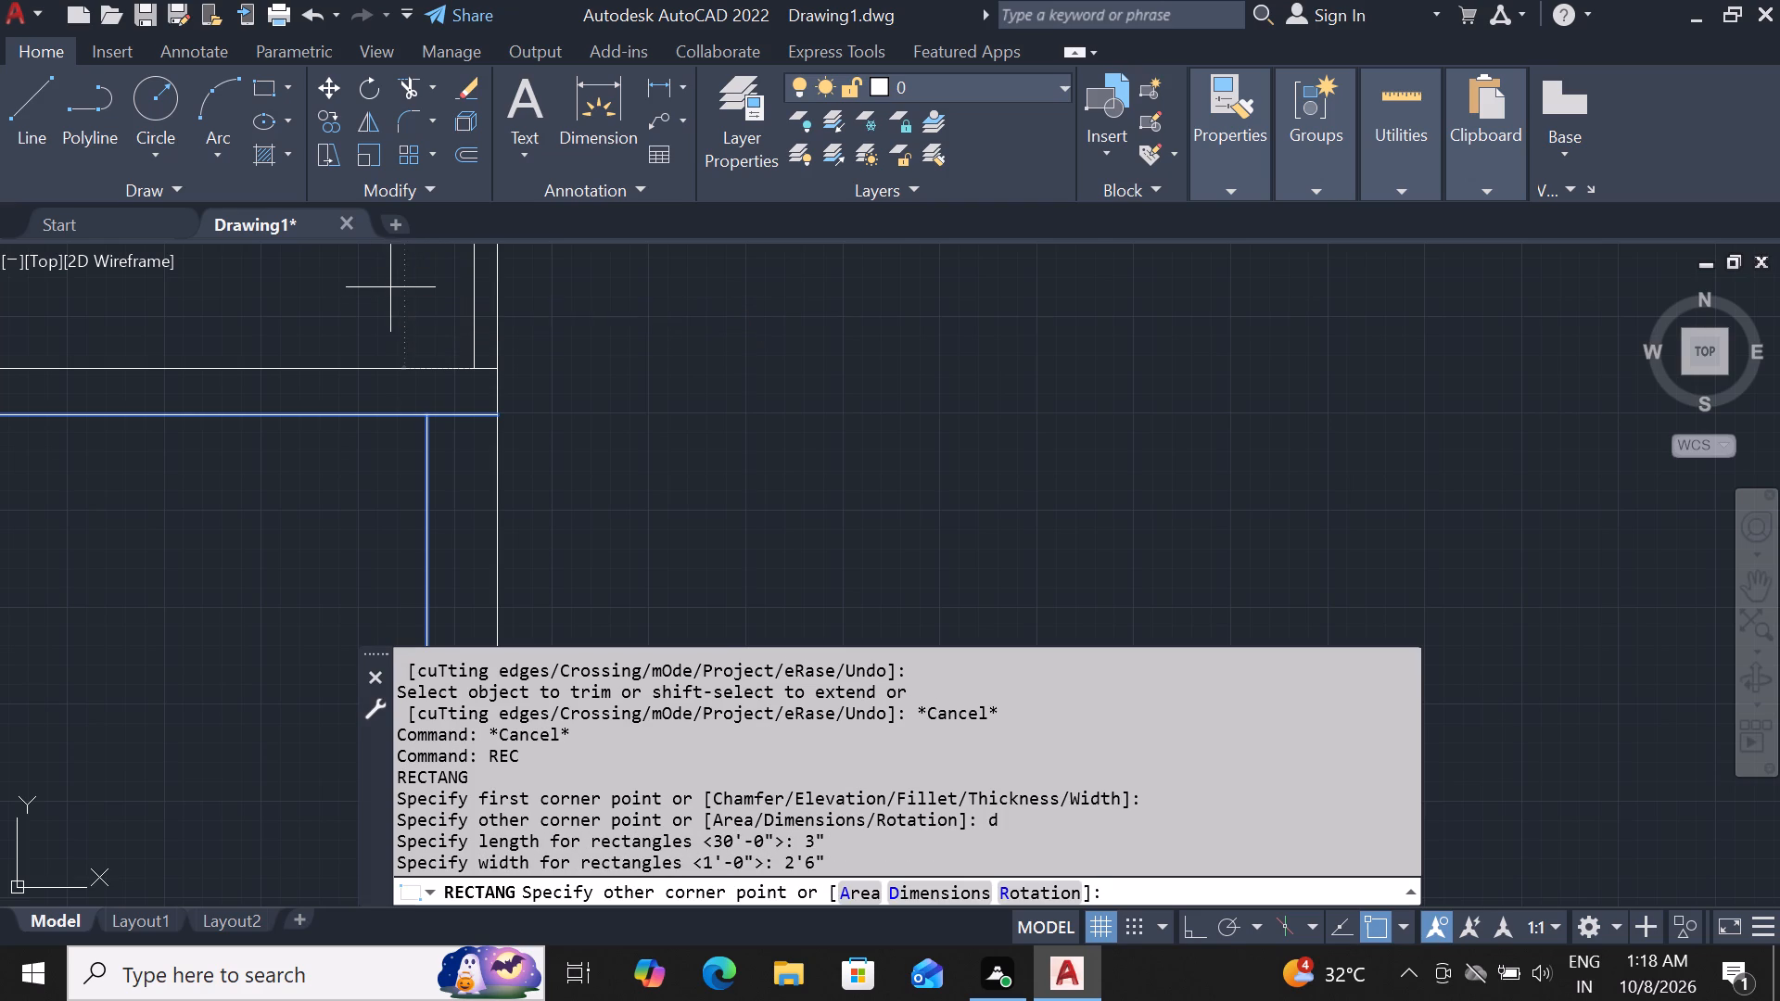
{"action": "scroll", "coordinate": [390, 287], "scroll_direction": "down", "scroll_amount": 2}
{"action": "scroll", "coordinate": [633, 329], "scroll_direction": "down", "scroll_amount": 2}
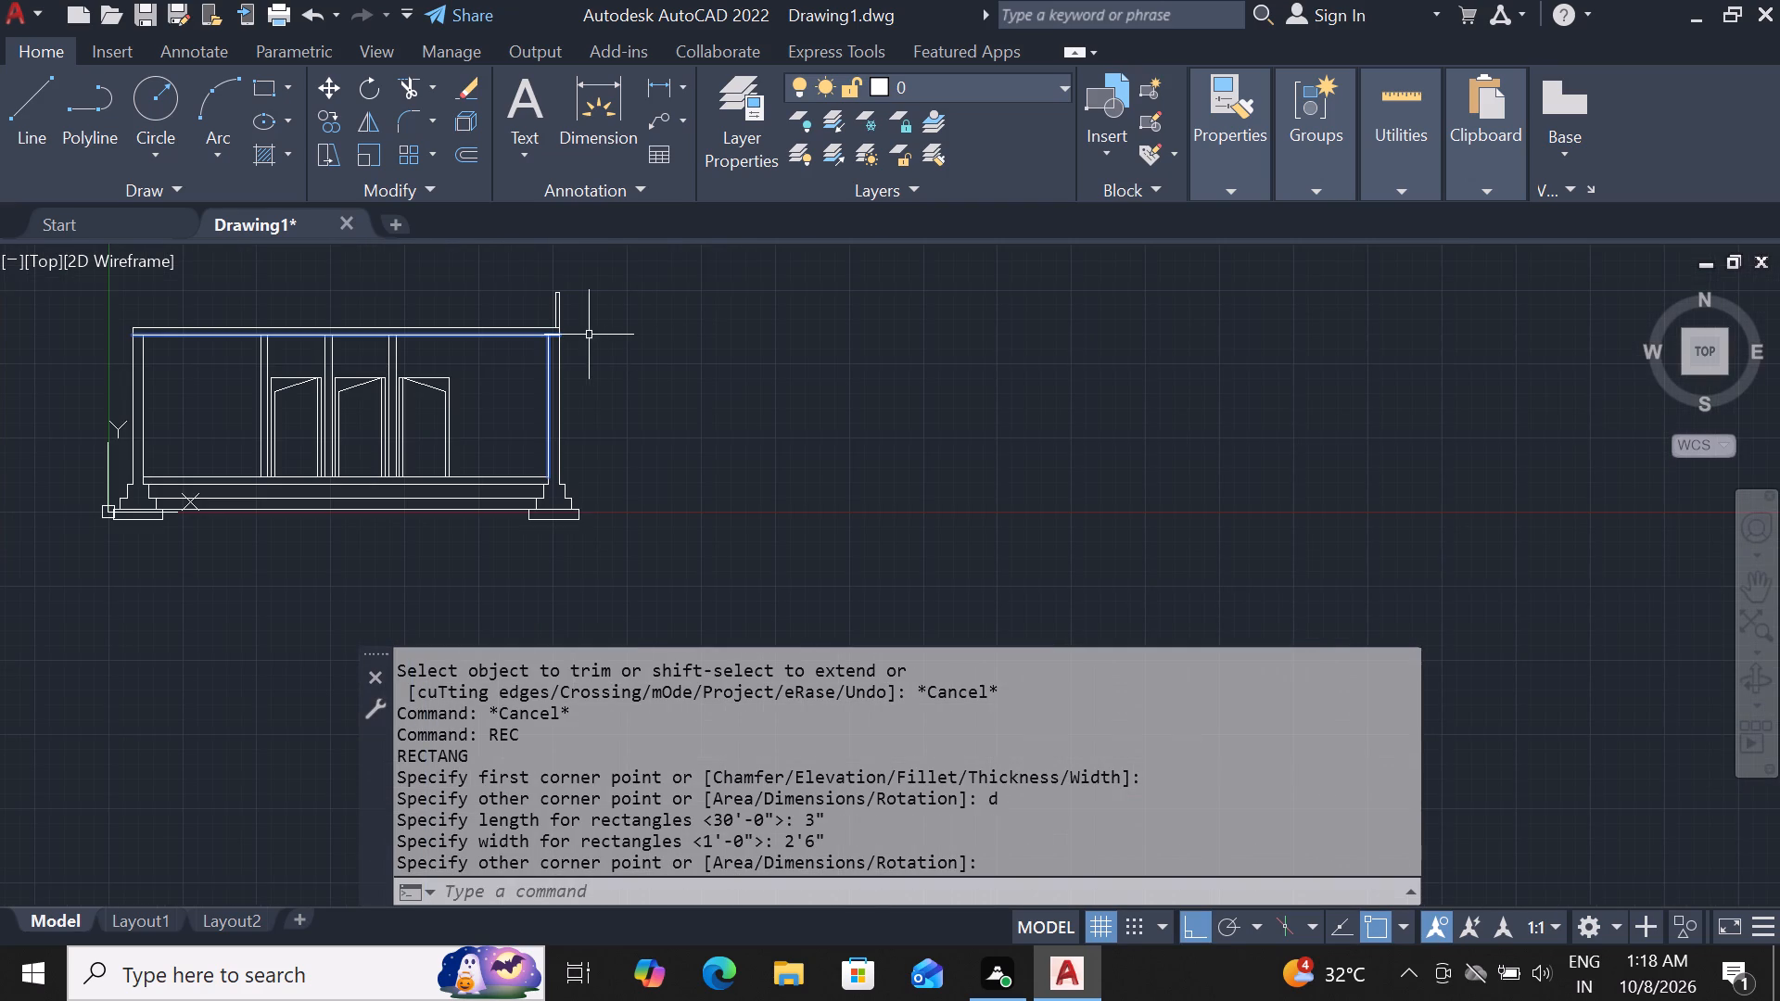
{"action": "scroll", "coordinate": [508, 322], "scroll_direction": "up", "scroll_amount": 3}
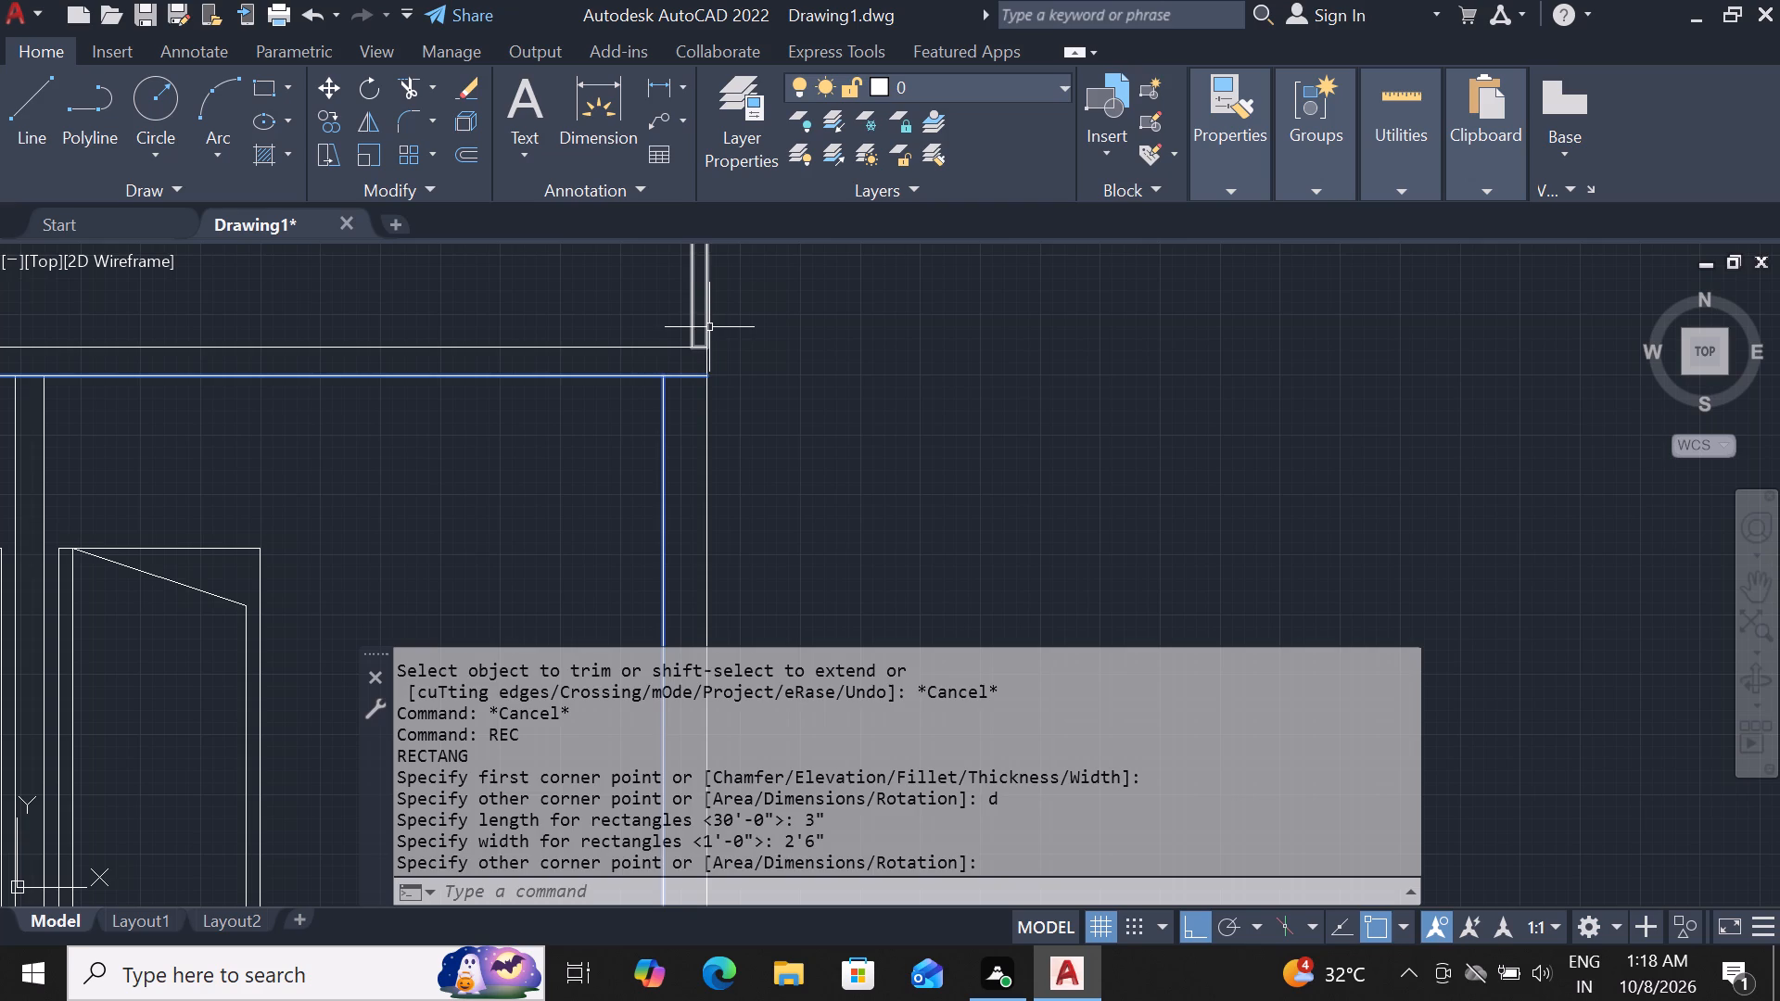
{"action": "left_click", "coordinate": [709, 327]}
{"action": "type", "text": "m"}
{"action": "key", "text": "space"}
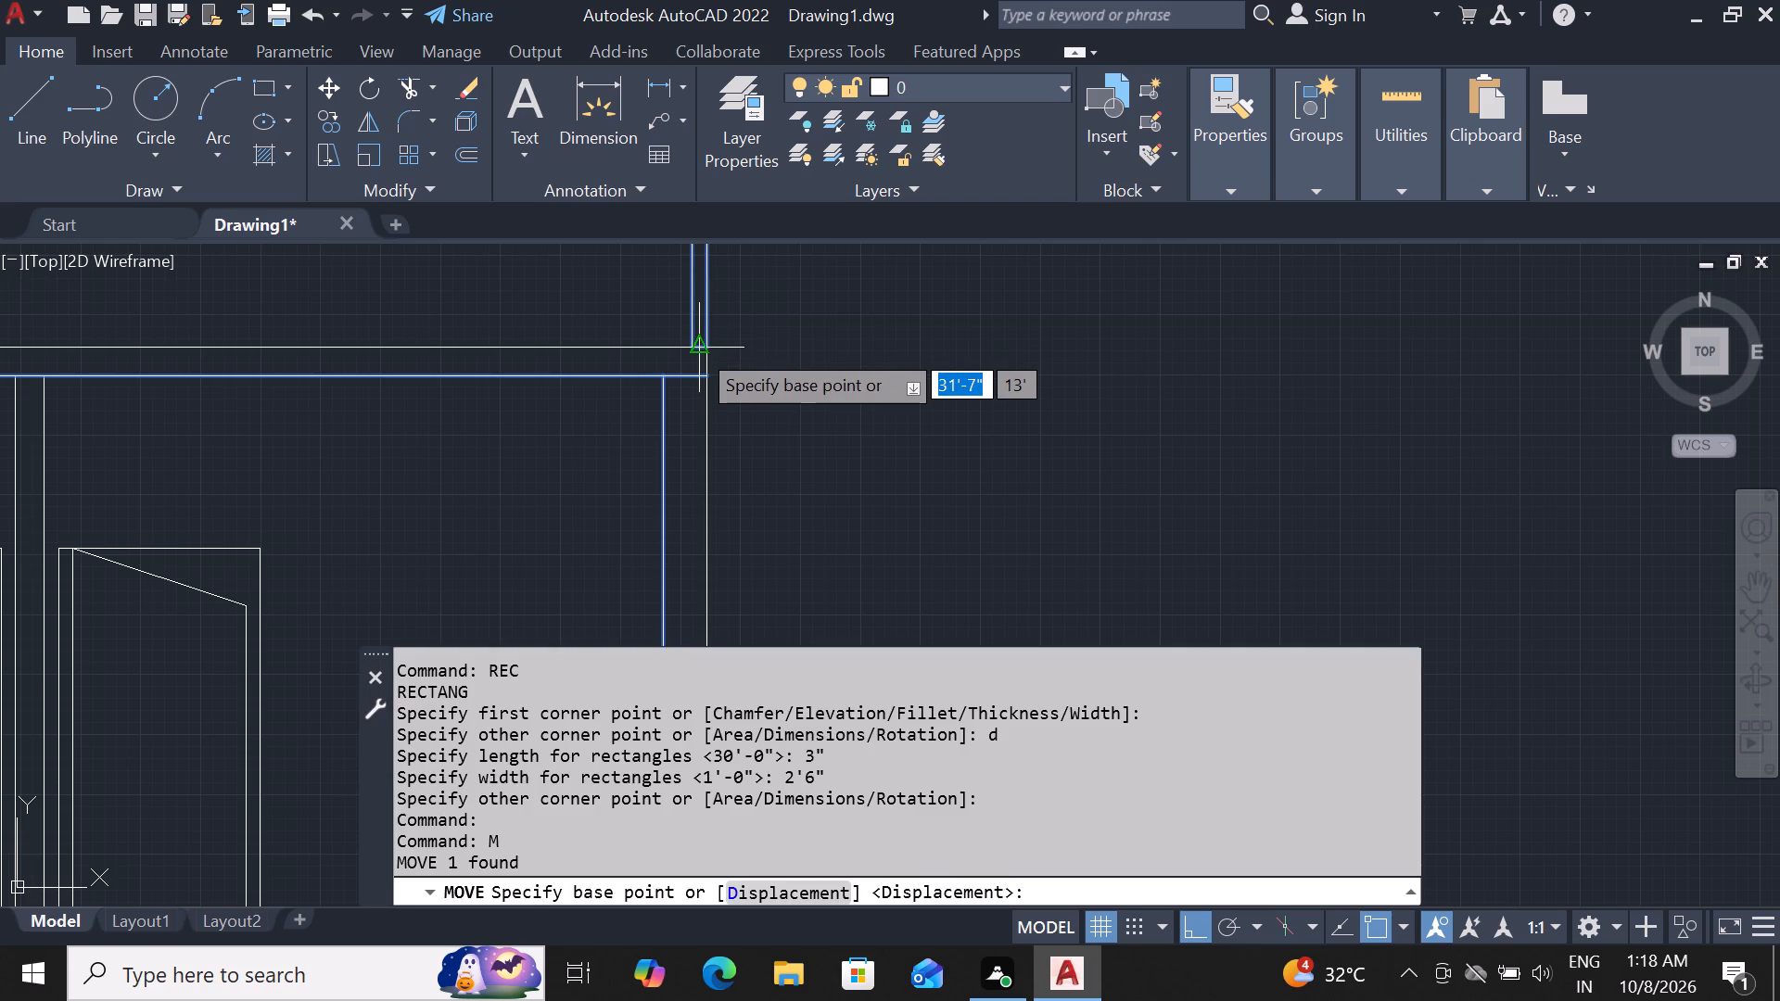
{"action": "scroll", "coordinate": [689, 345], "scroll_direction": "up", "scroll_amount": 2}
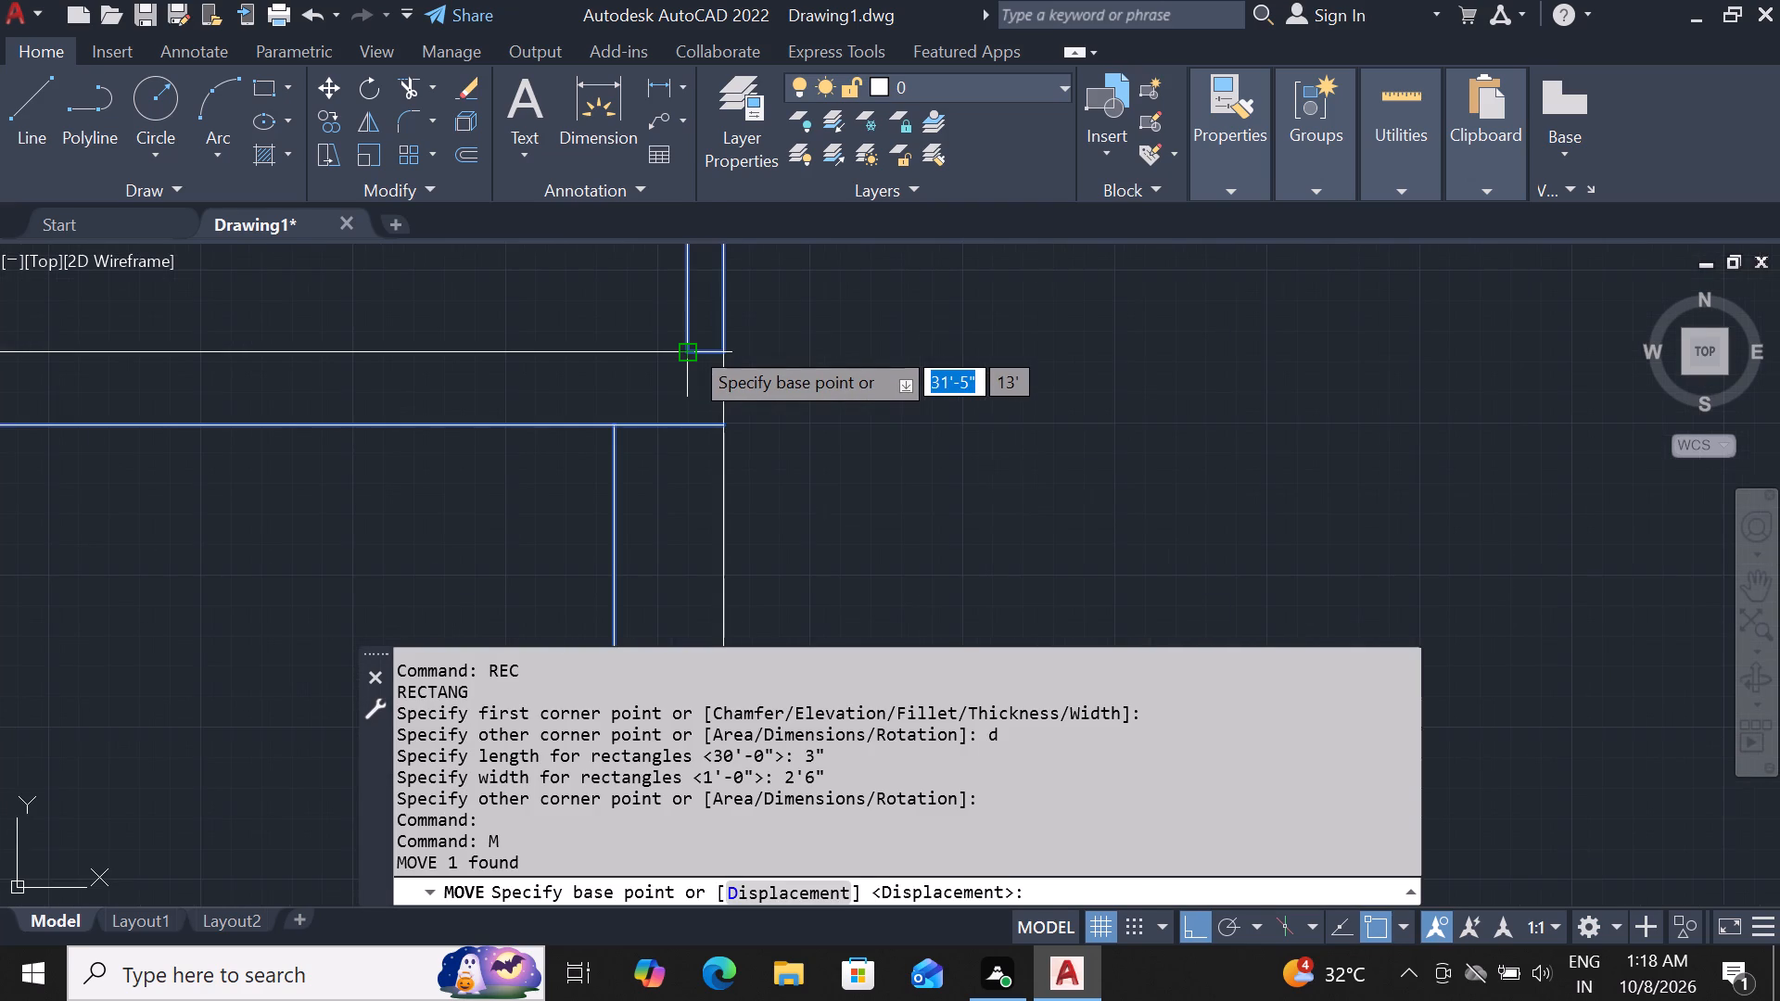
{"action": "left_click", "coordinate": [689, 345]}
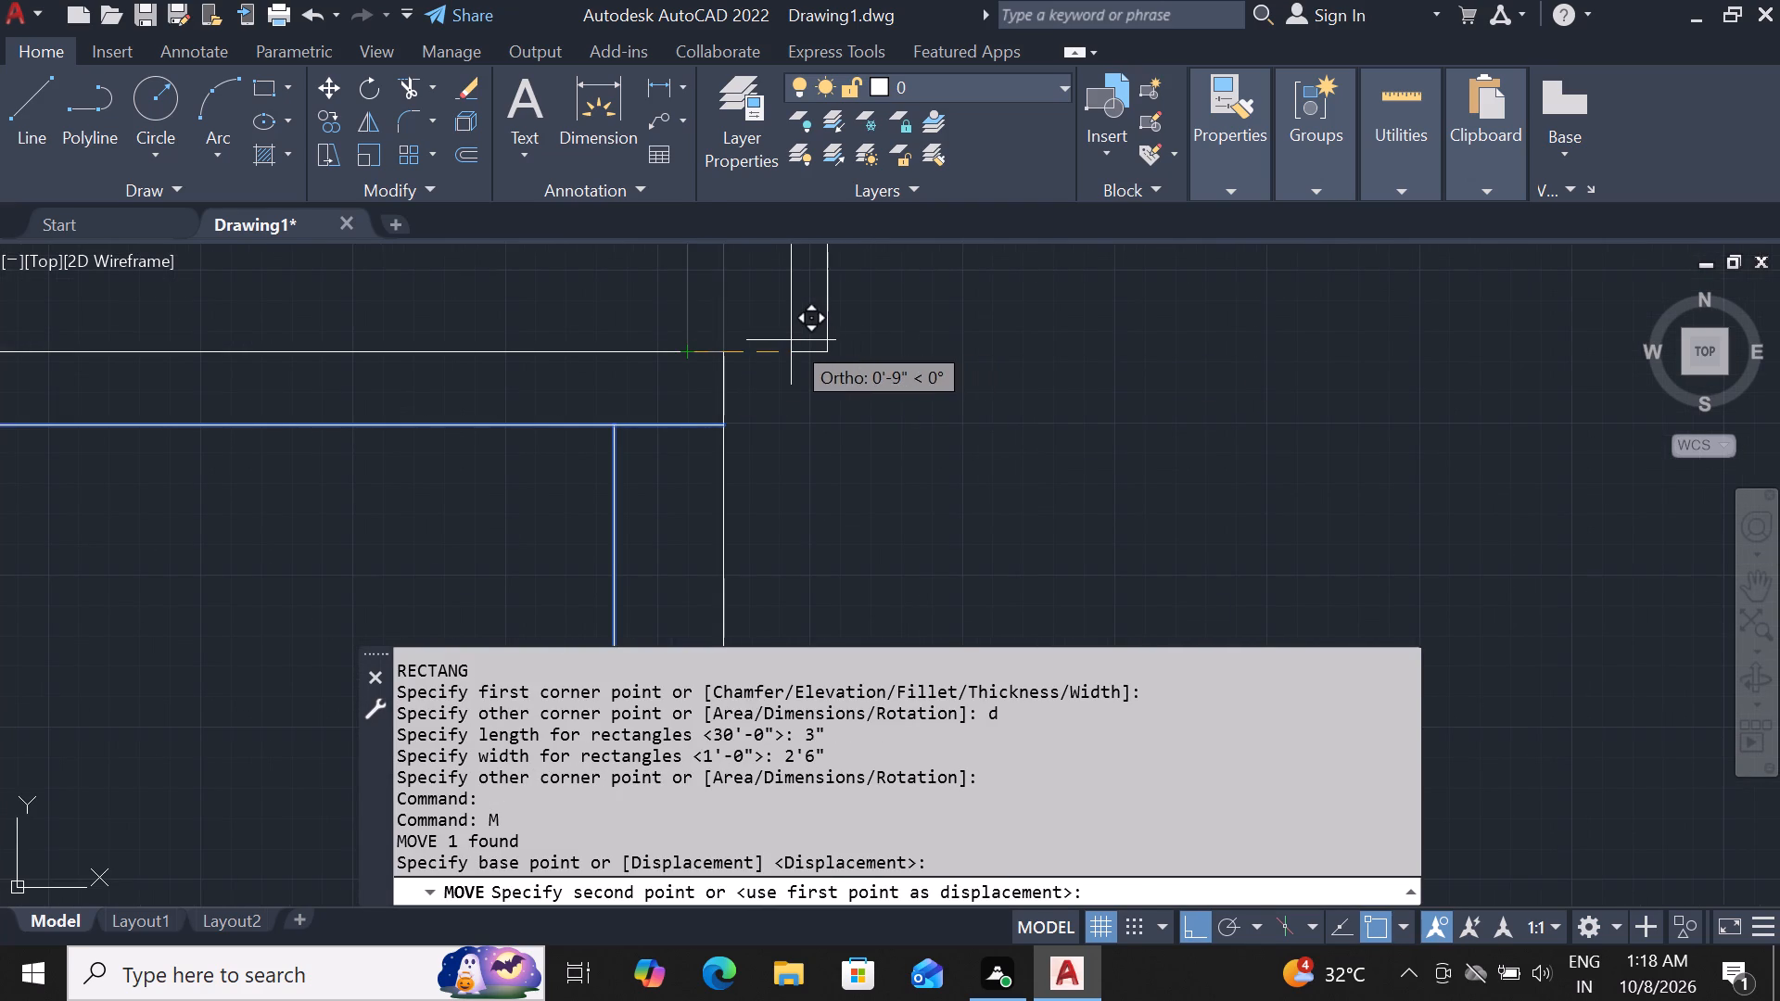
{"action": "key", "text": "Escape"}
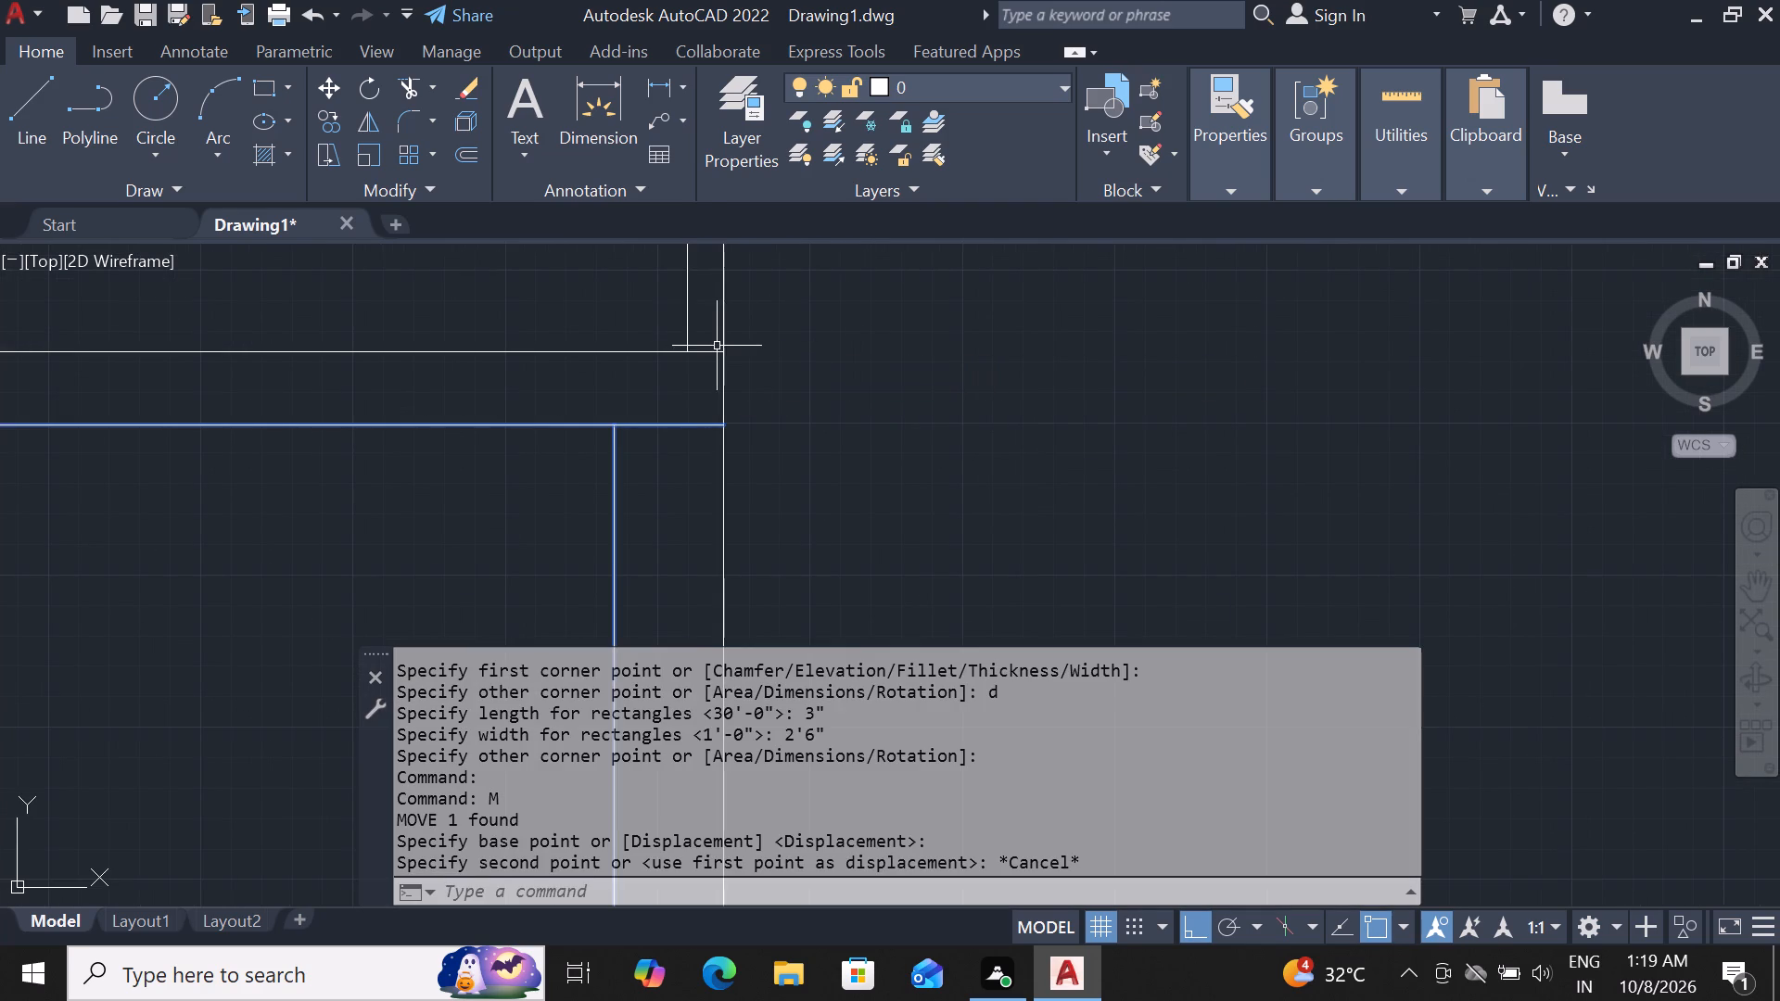
Copy the right parapet rectangle to the top slab's upper-left outer corner.
{"action": "left_click", "coordinate": [721, 340]}
{"action": "key", "text": "c"}
{"action": "key", "text": "o"}
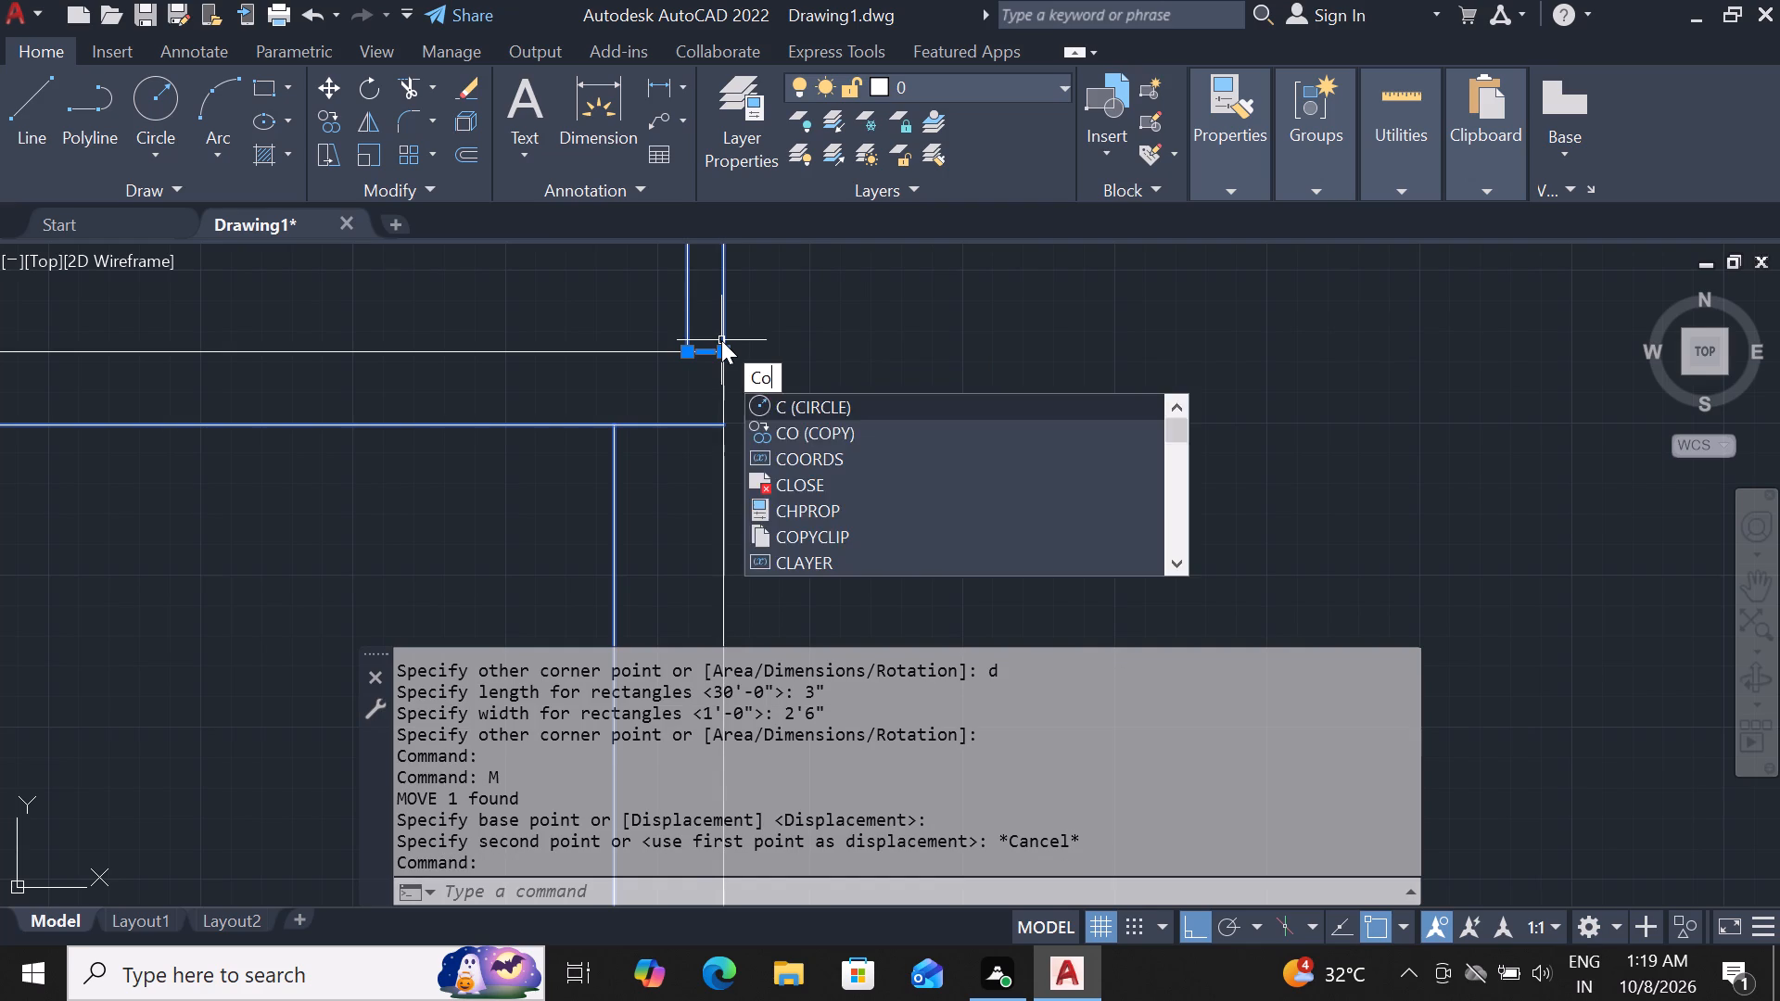
{"action": "key", "text": "Return"}
{"action": "left_click", "coordinate": [693, 352]}
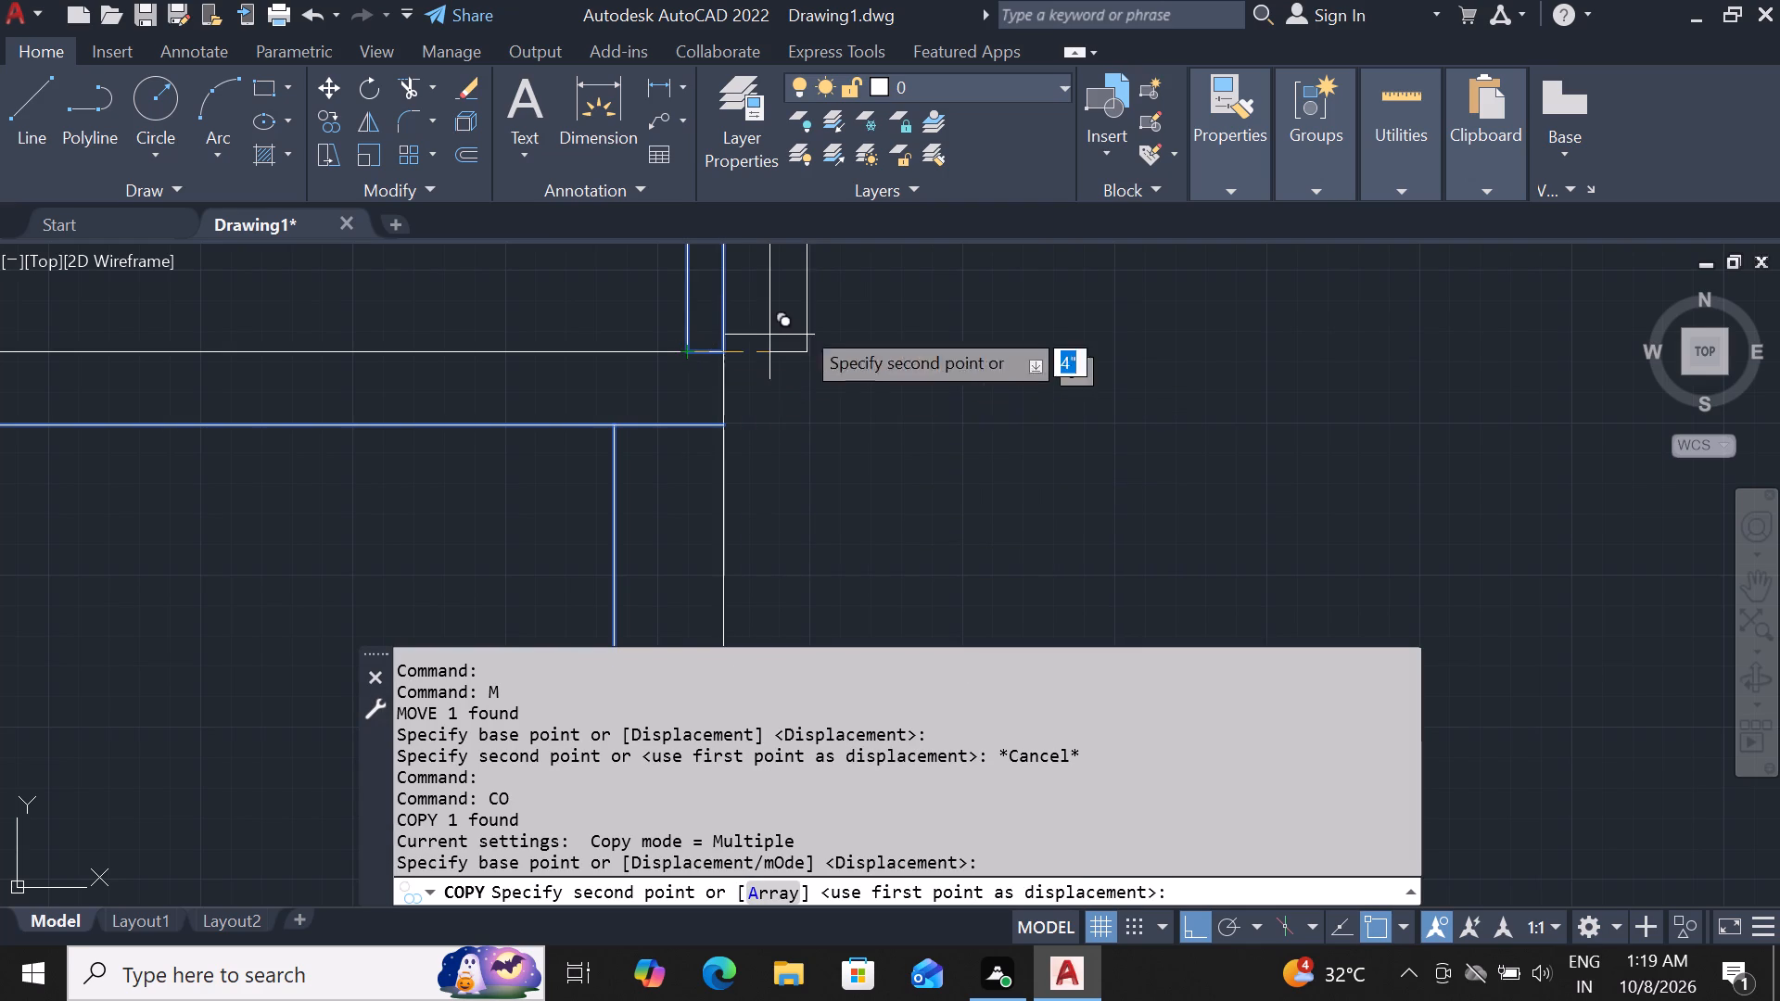
{"action": "scroll", "coordinate": [927, 316], "scroll_direction": "down", "scroll_amount": 2}
{"action": "scroll", "coordinate": [446, 370], "scroll_direction": "down", "scroll_amount": 2}
{"action": "scroll", "coordinate": [574, 365], "scroll_direction": "down", "scroll_amount": 1}
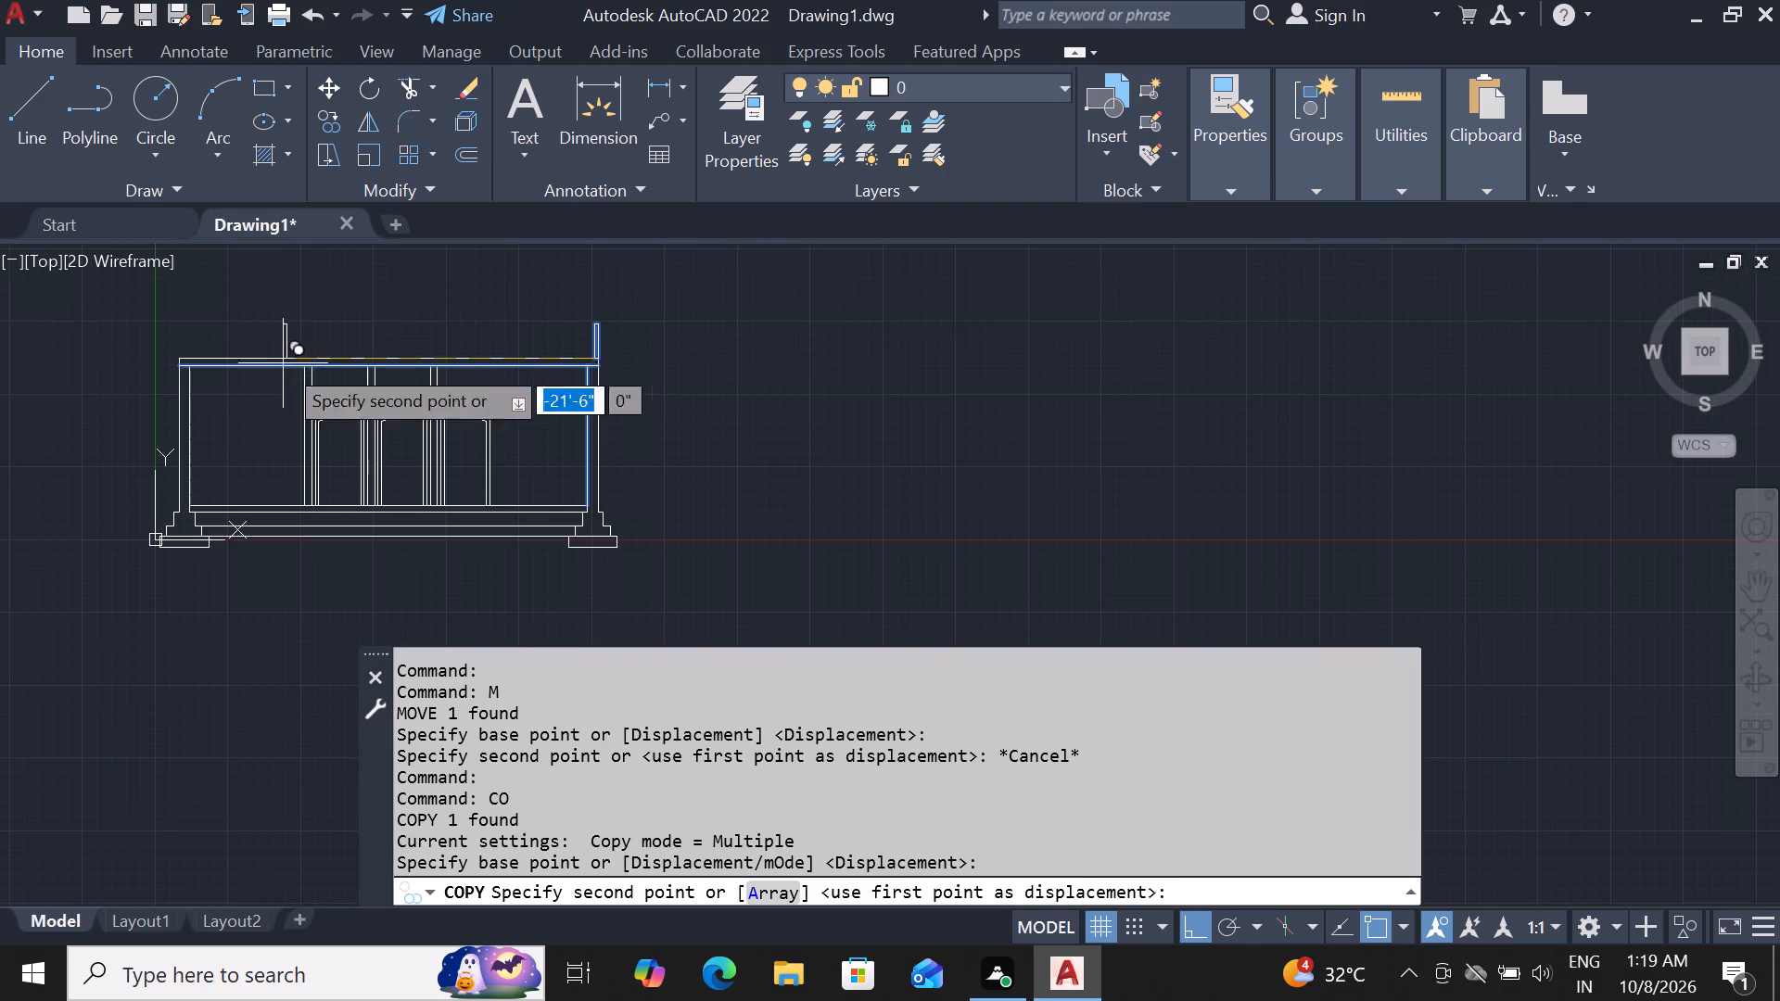
{"action": "scroll", "coordinate": [142, 351], "scroll_direction": "up", "scroll_amount": 3}
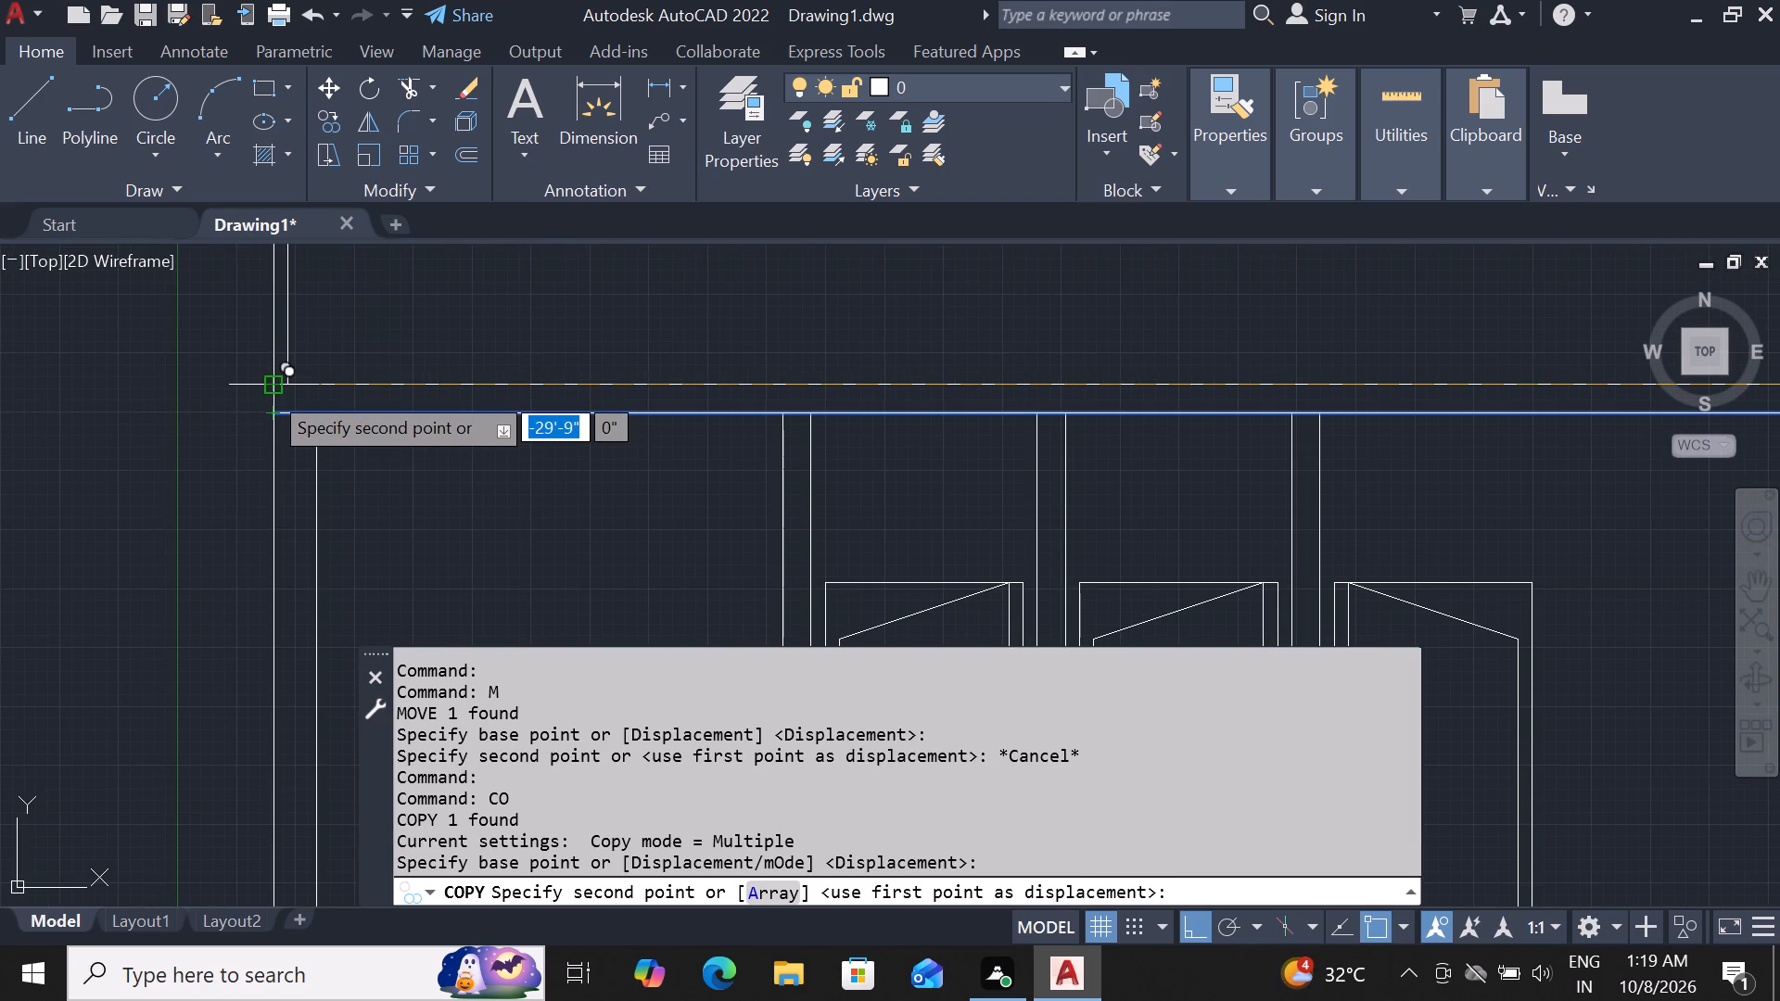
{"action": "left_click", "coordinate": [268, 390]}
{"action": "key", "text": "Escape"}
Draw a horizontal line joining the inner top corners of the left and right parapets.
{"action": "scroll", "coordinate": [444, 410], "scroll_direction": "down", "scroll_amount": 3}
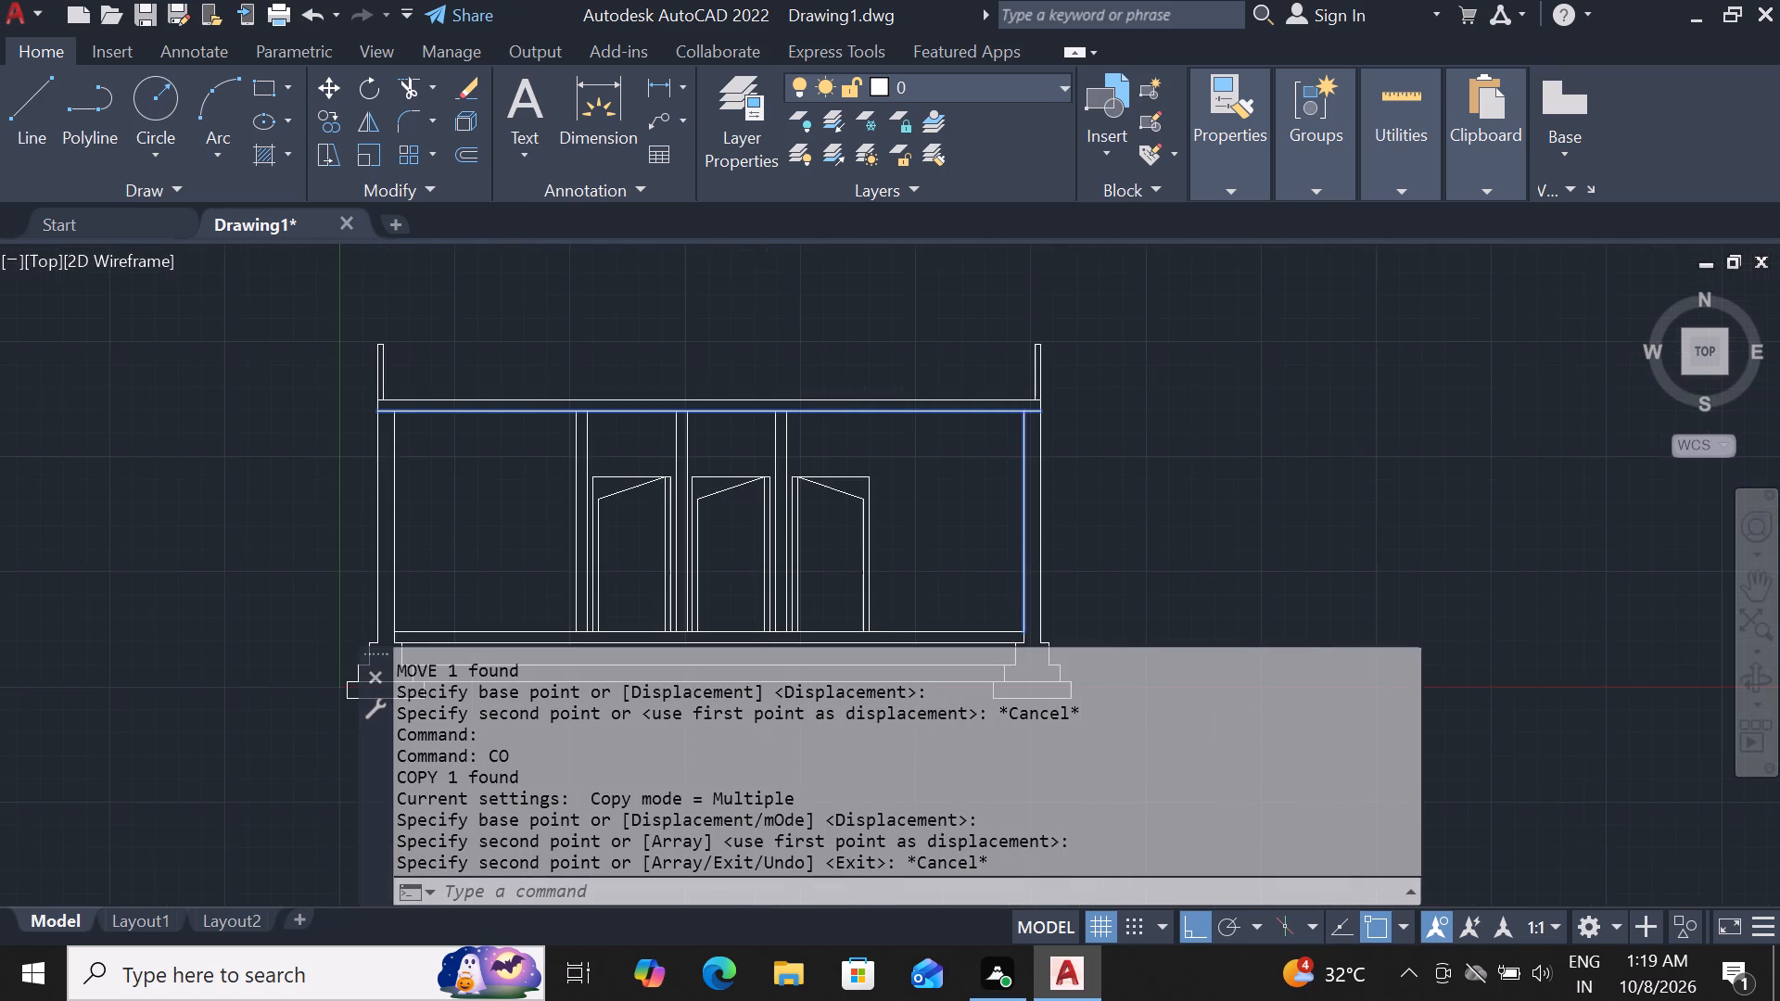
{"action": "scroll", "coordinate": [444, 410], "scroll_direction": "up", "scroll_amount": 2}
{"action": "scroll", "coordinate": [464, 392], "scroll_direction": "down", "scroll_amount": 3}
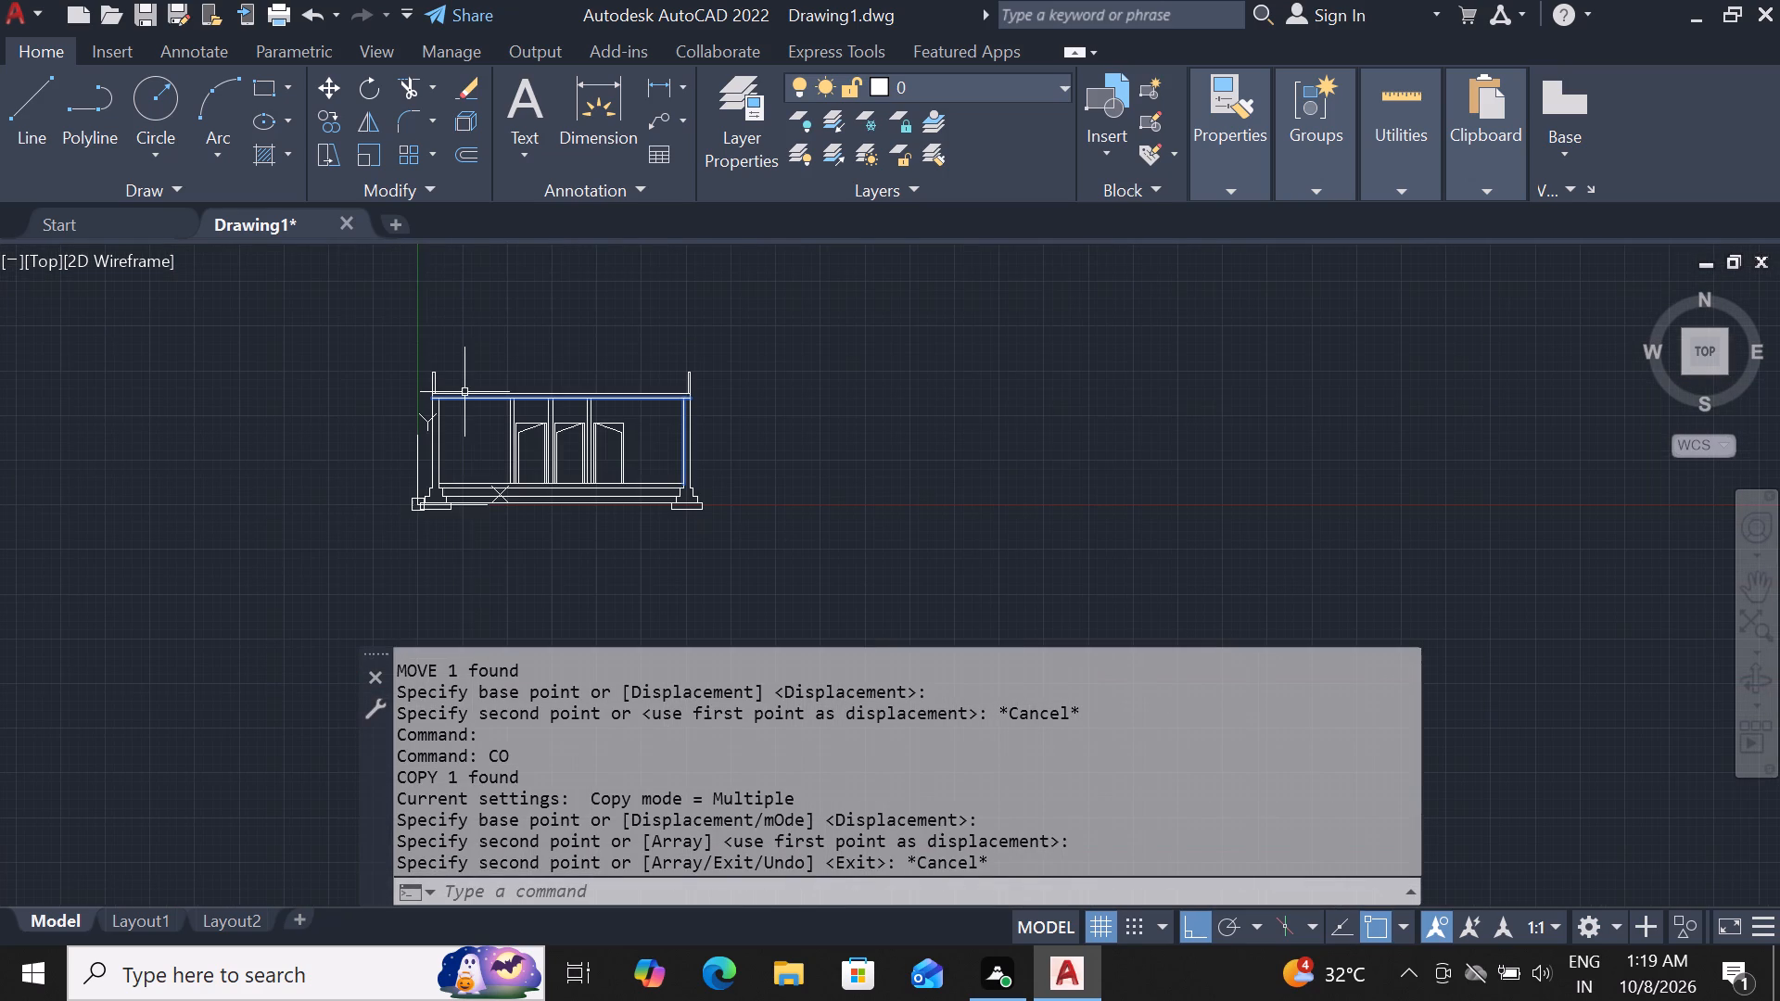
{"action": "scroll", "coordinate": [558, 402], "scroll_direction": "down", "scroll_amount": 2}
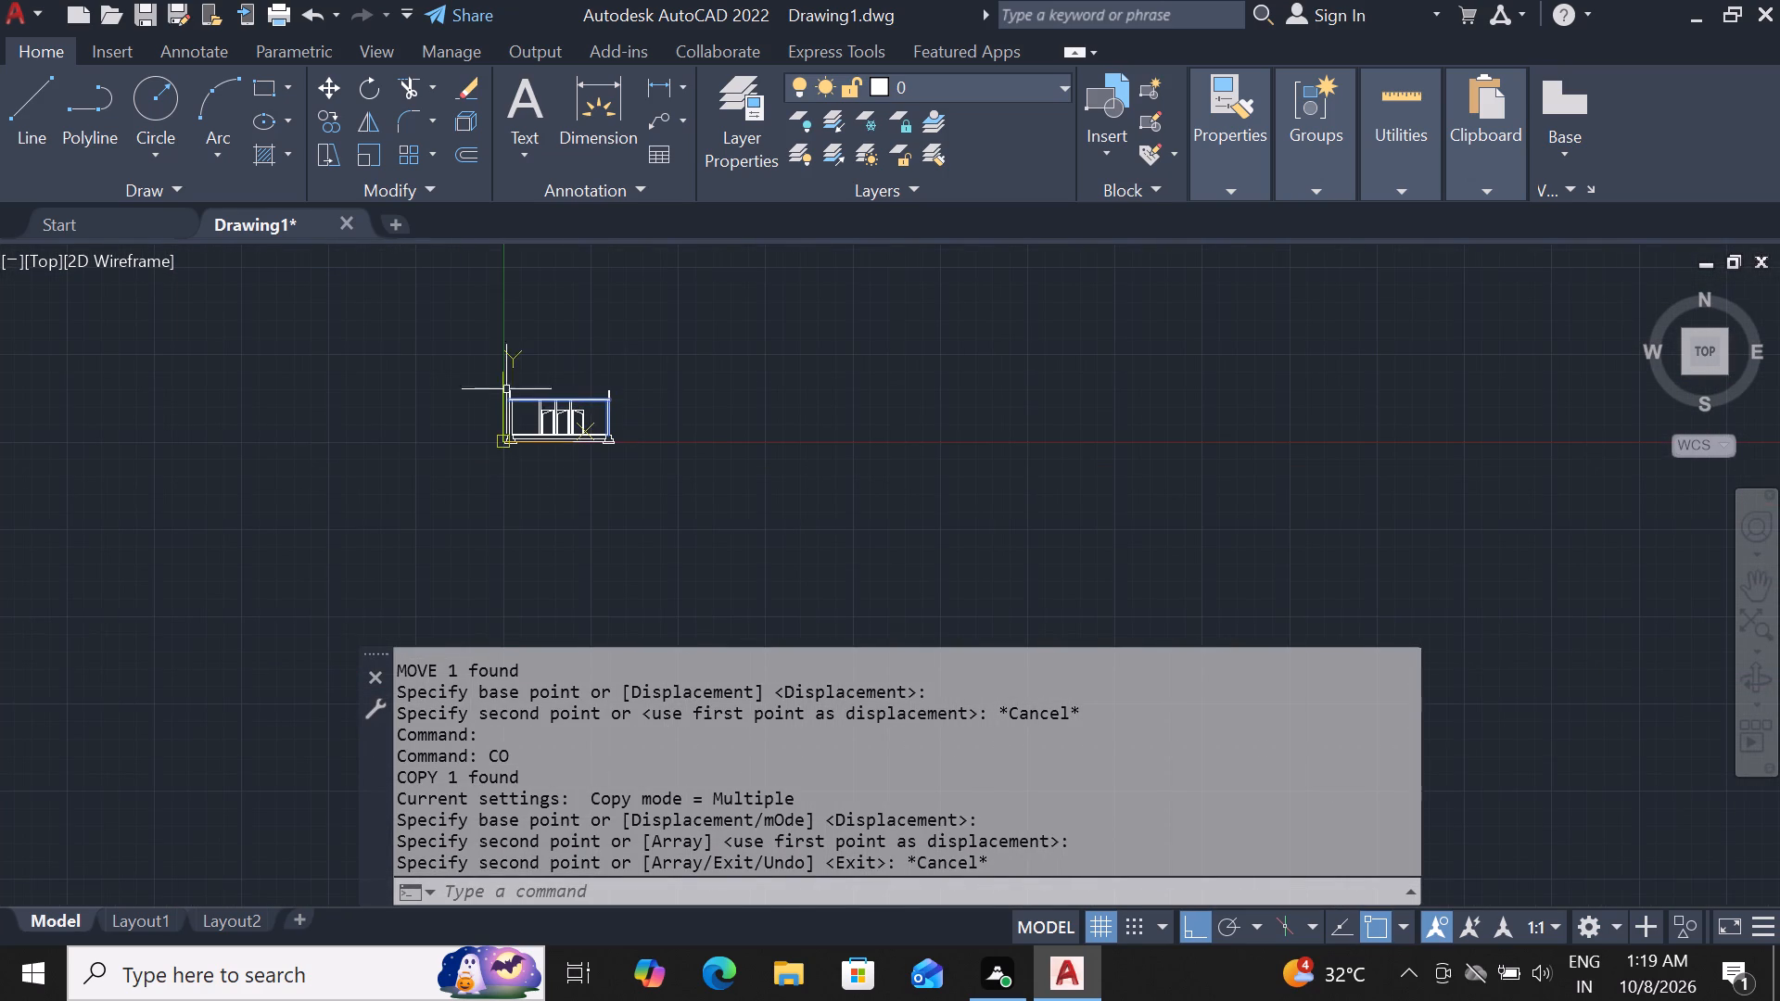
{"action": "scroll", "coordinate": [477, 386], "scroll_direction": "up", "scroll_amount": 3}
{"action": "key", "text": "l"}
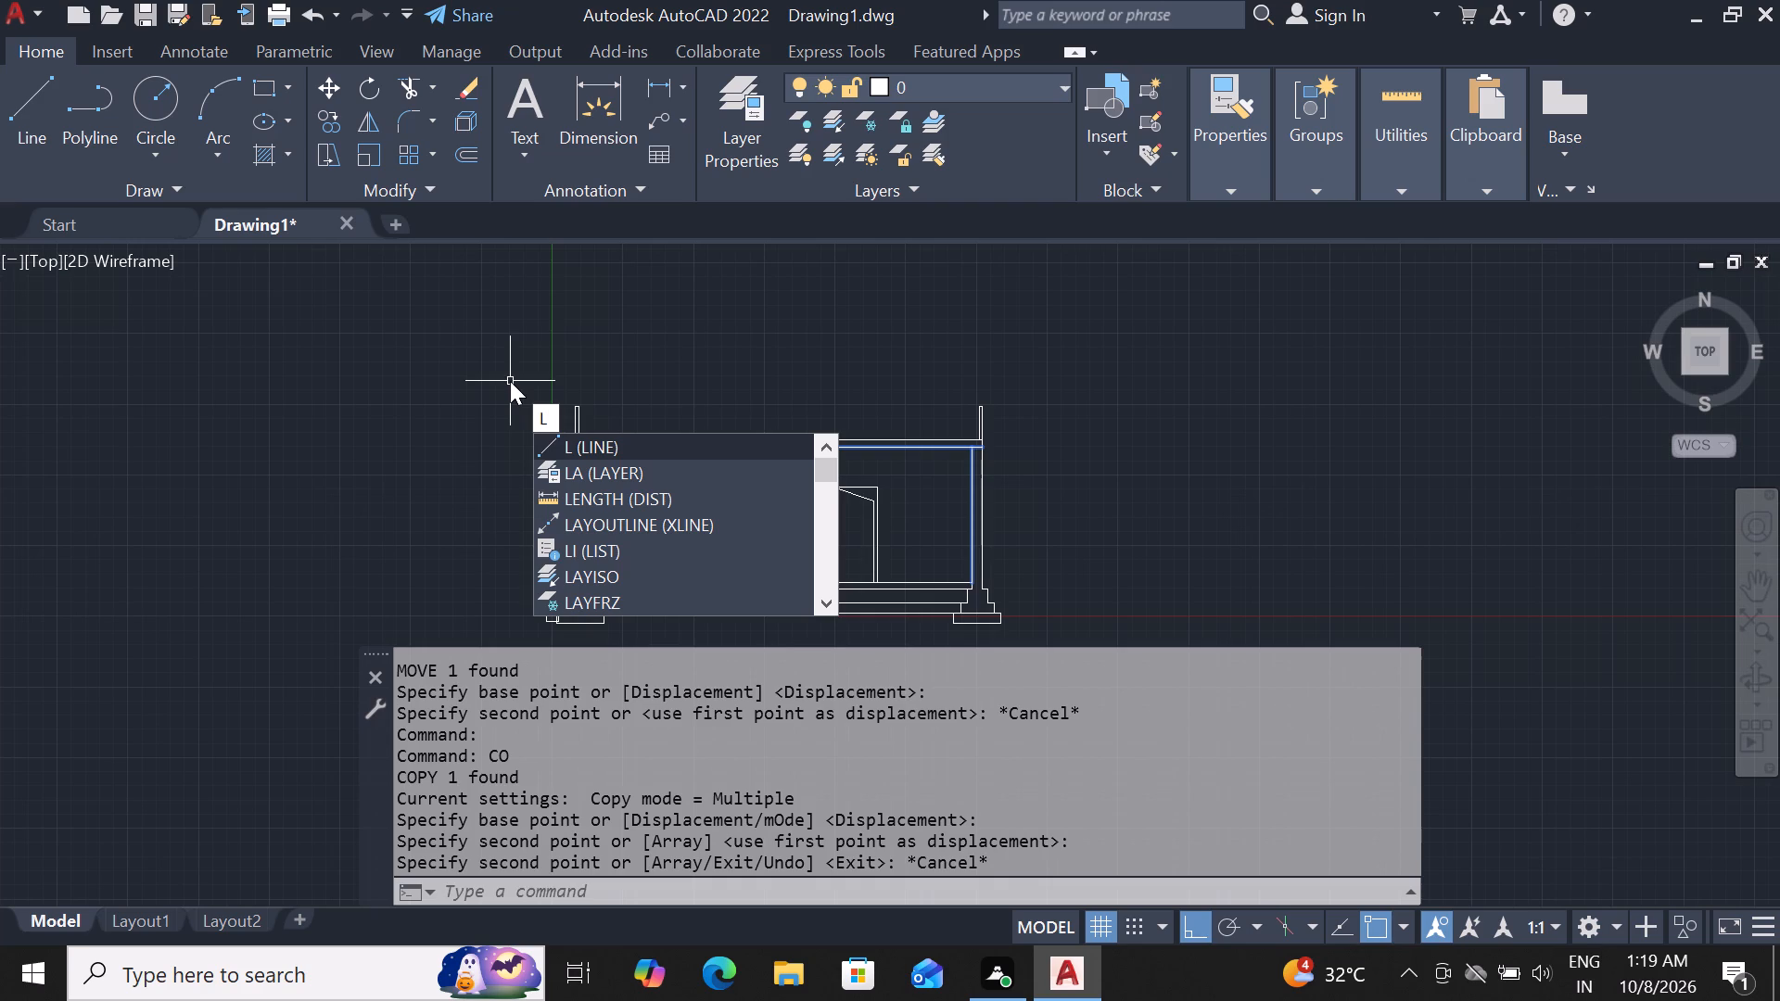
{"action": "key", "text": "space"}
{"action": "scroll", "coordinate": [593, 439], "scroll_direction": "up", "scroll_amount": 2}
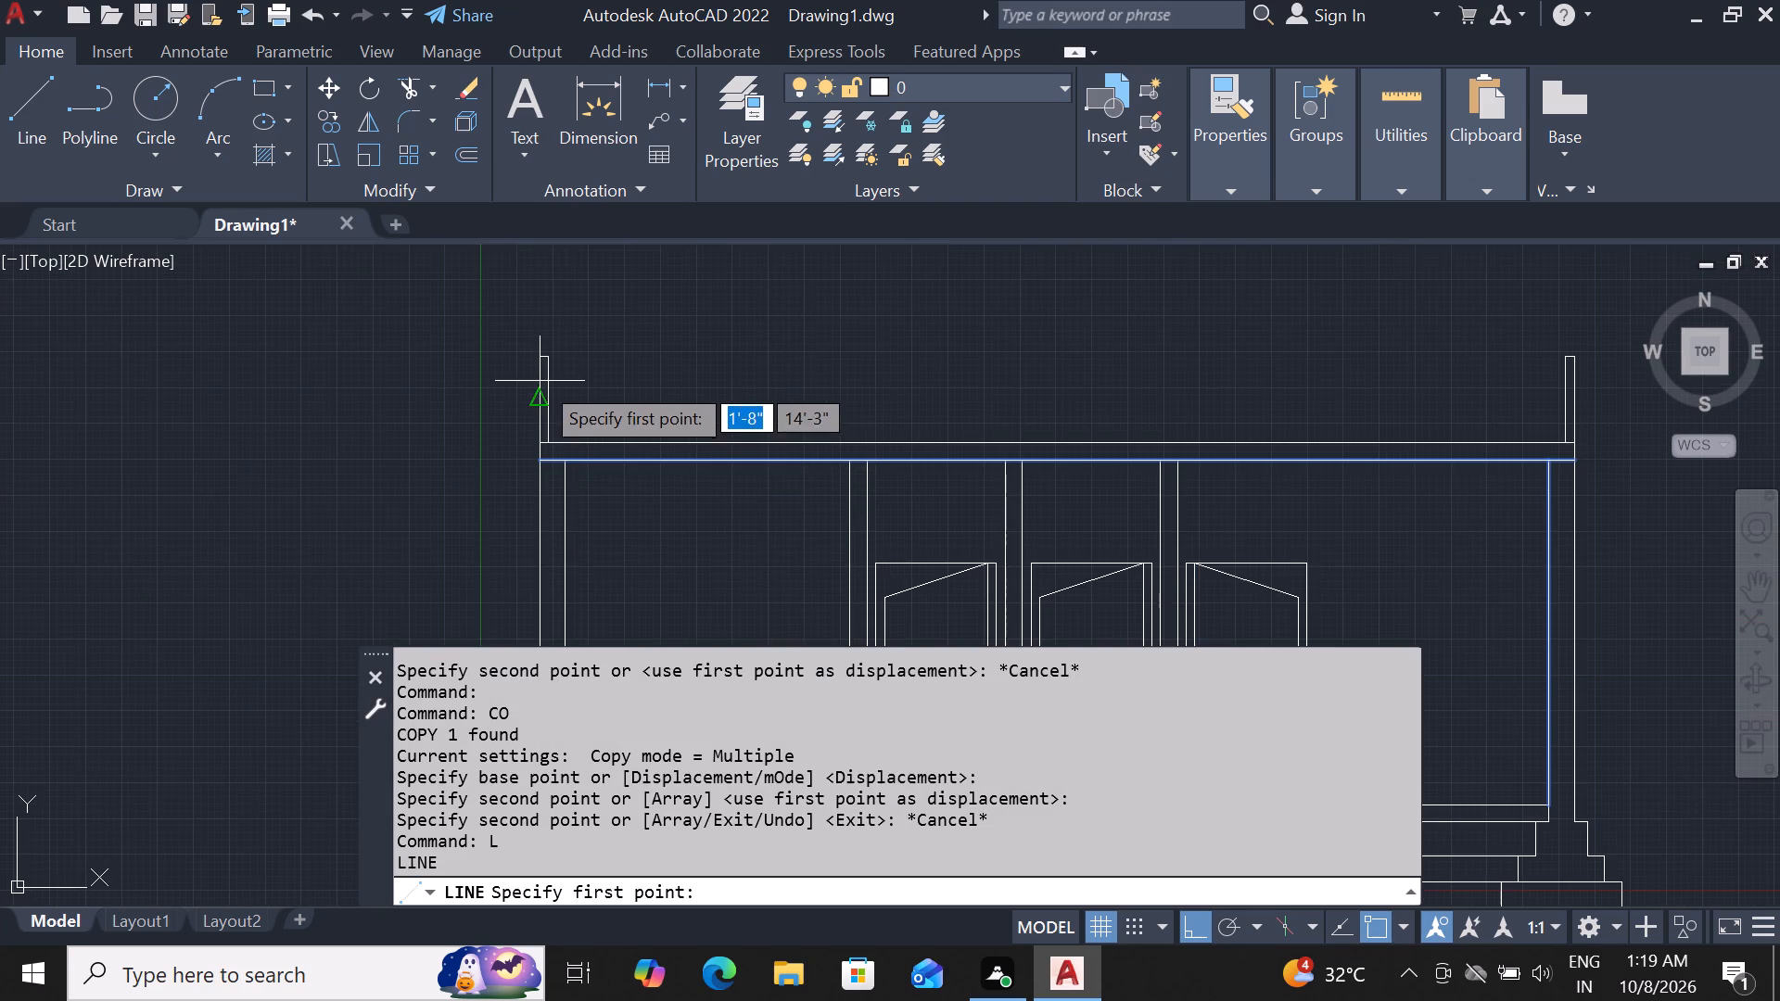
{"action": "left_click", "coordinate": [553, 356]}
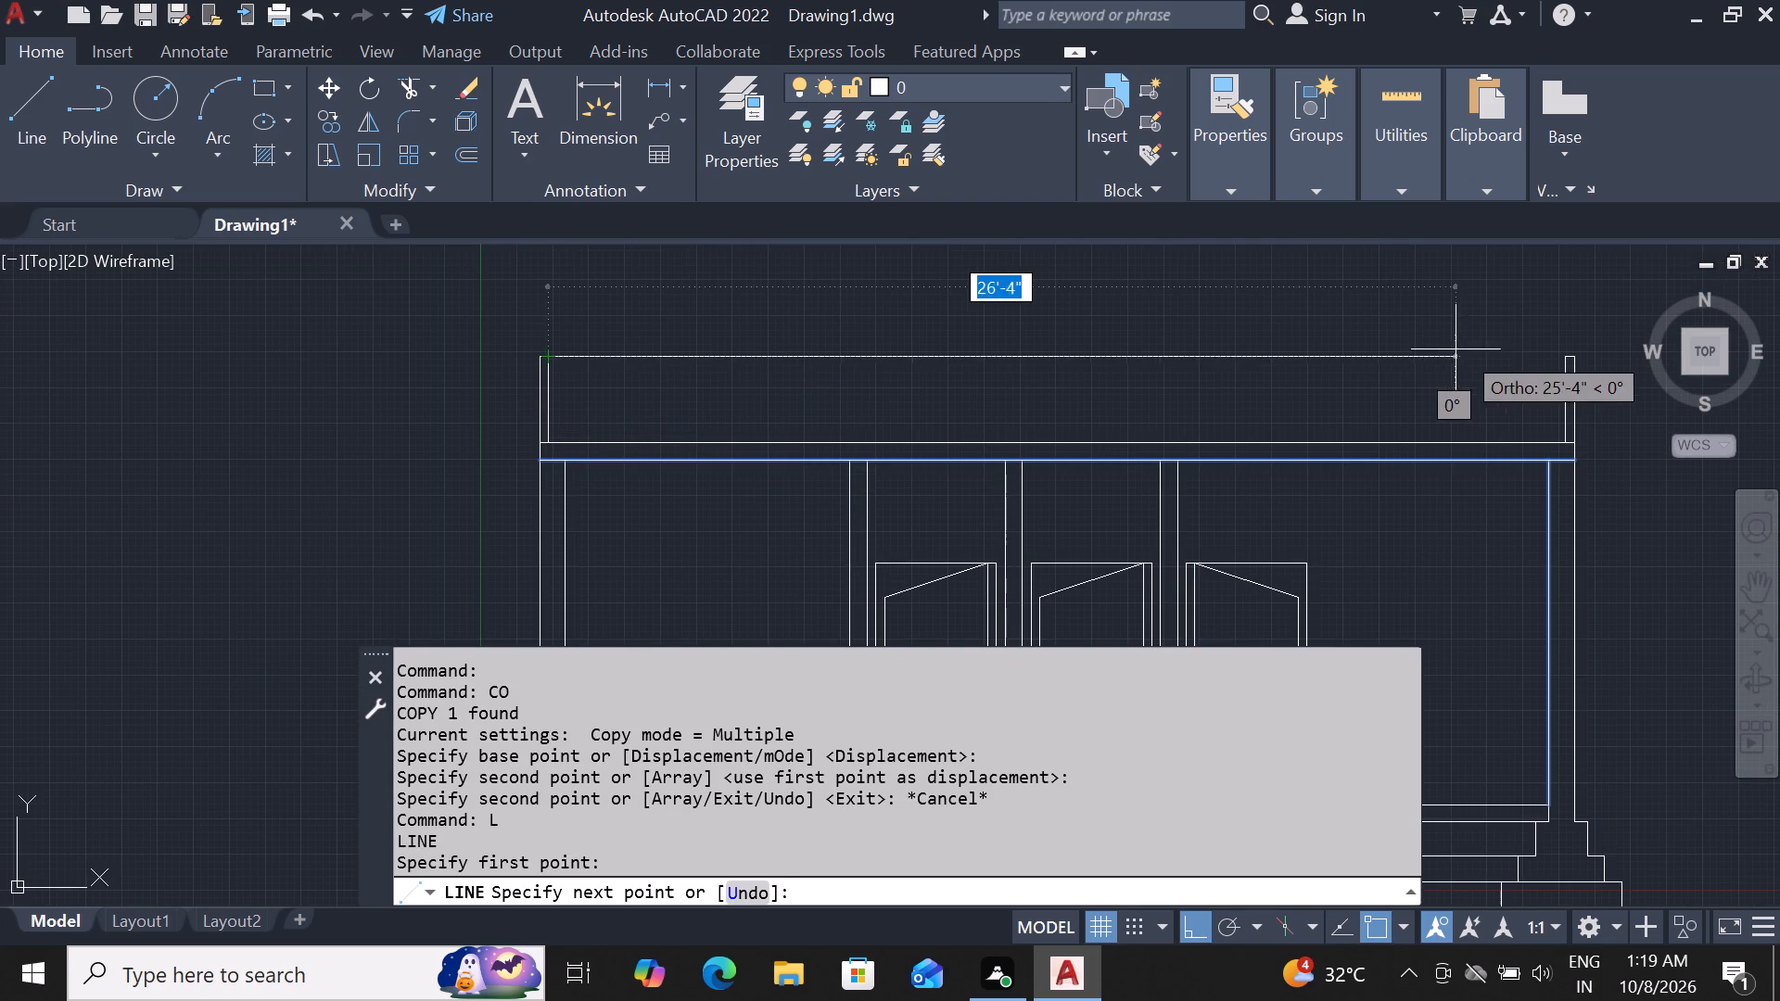
{"action": "scroll", "coordinate": [1574, 350], "scroll_direction": "up", "scroll_amount": 4}
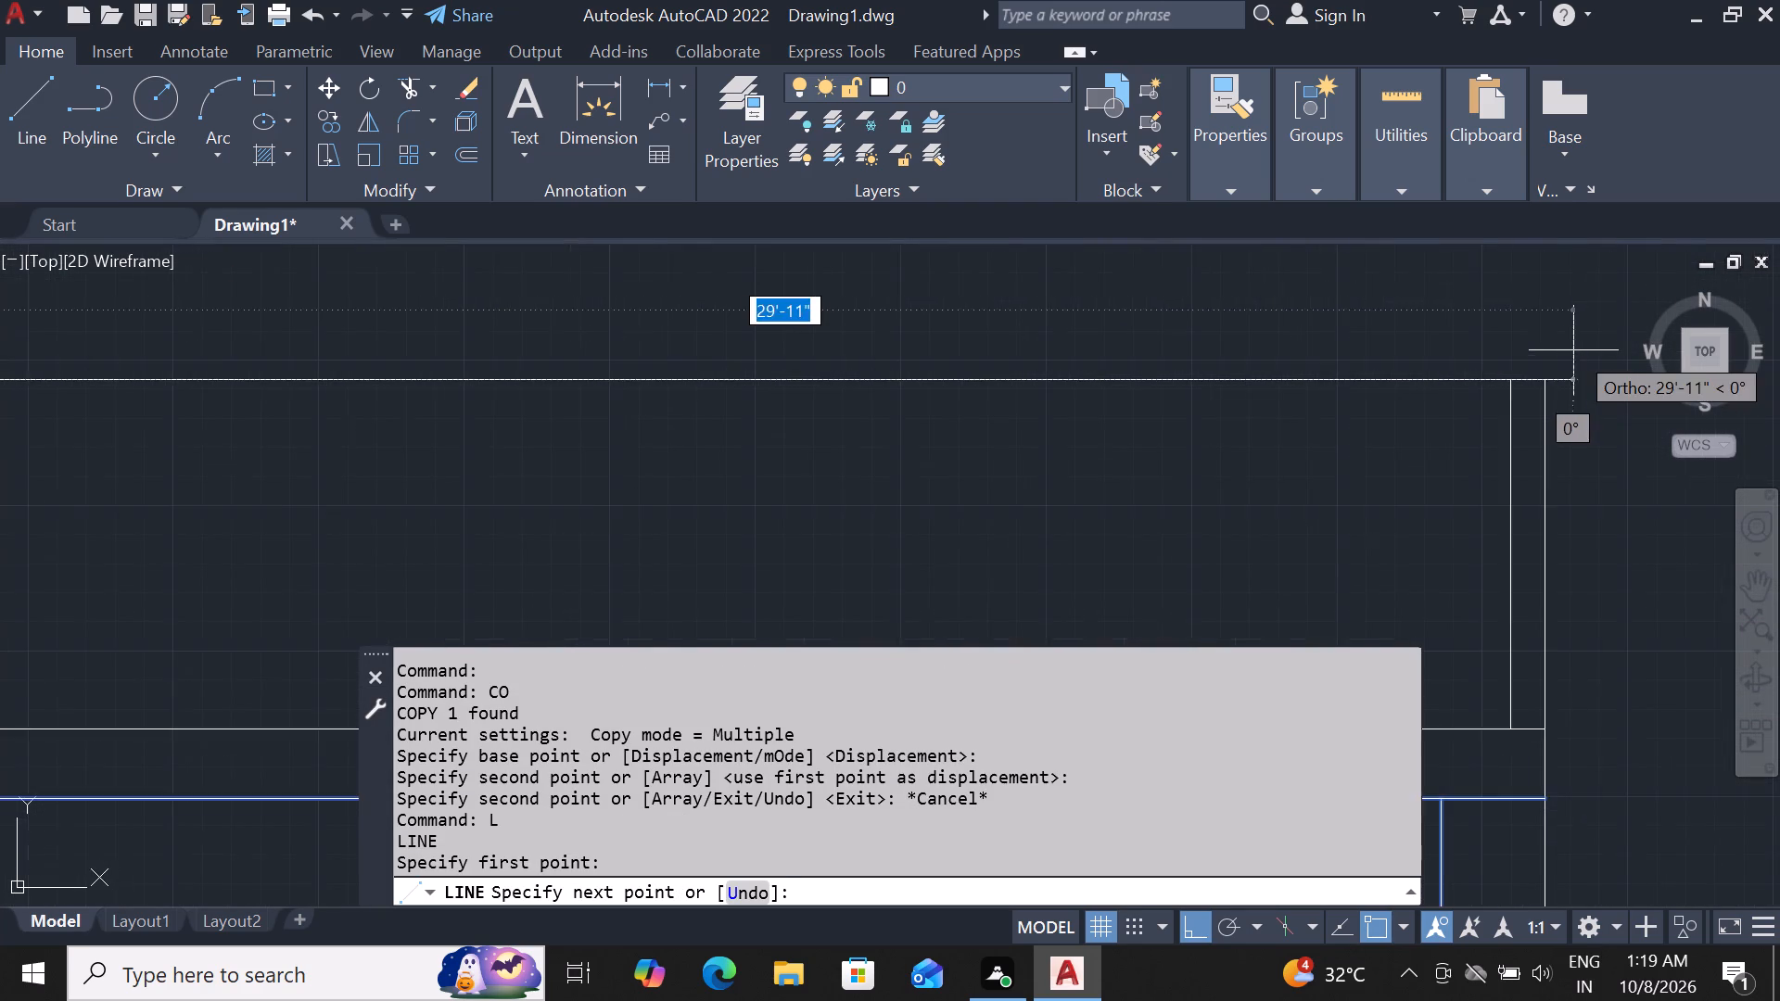
{"action": "scroll", "coordinate": [1545, 355], "scroll_direction": "up", "scroll_amount": 1}
{"action": "left_click", "coordinate": [1486, 396]}
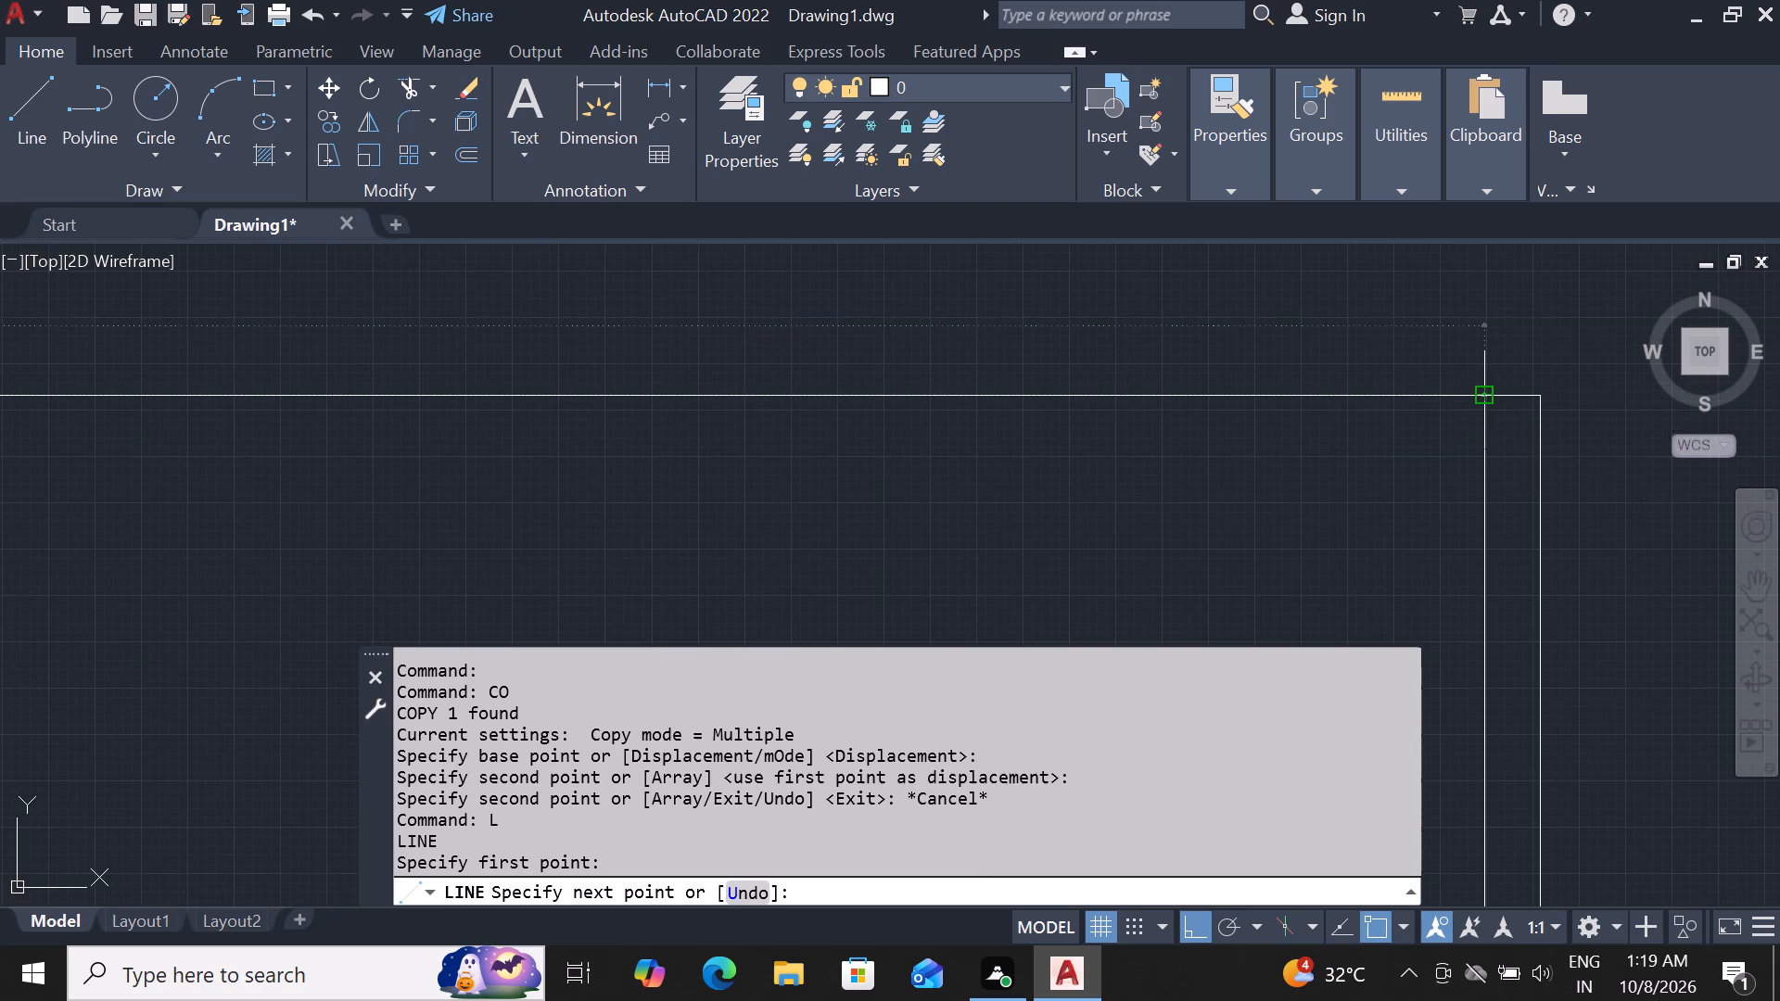
{"action": "key", "text": "Escape"}
Examine the section's overall outline and the right wall's inner face down to the floor and stepped footing.
{"action": "scroll", "coordinate": [884, 371], "scroll_direction": "down", "scroll_amount": 5}
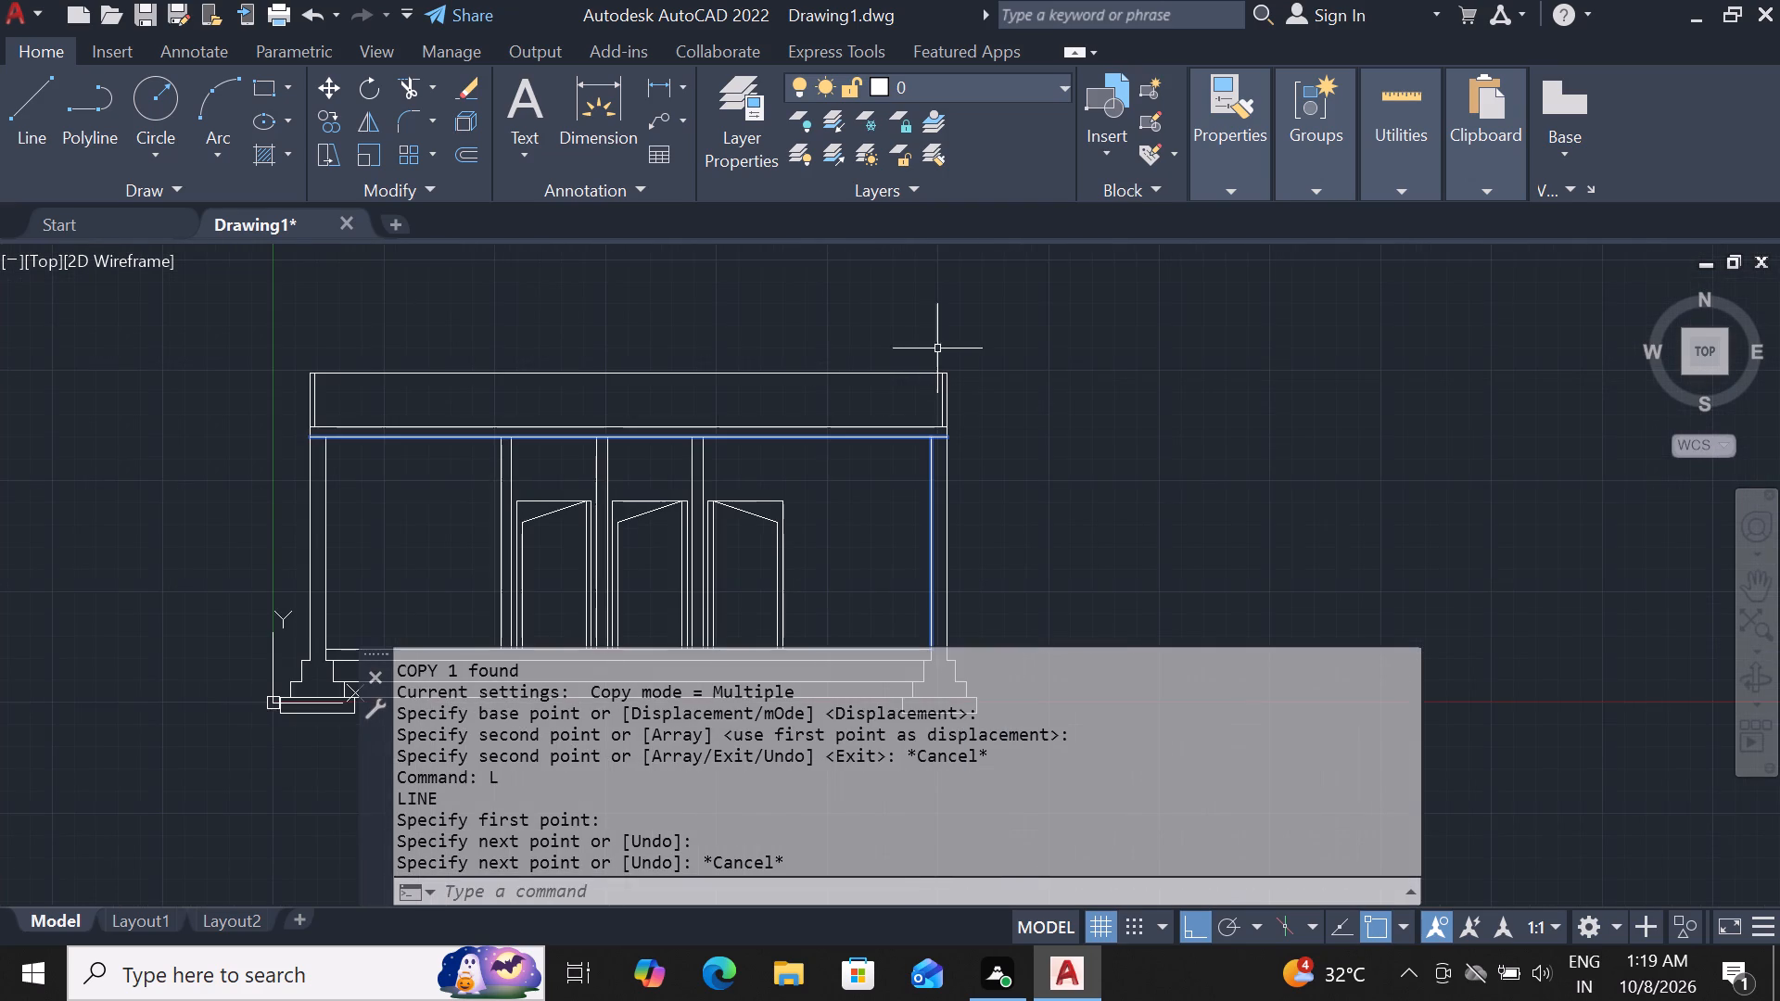
{"action": "scroll", "coordinate": [913, 579], "scroll_direction": "up", "scroll_amount": 3}
{"action": "scroll", "coordinate": [934, 462], "scroll_direction": "down", "scroll_amount": 4}
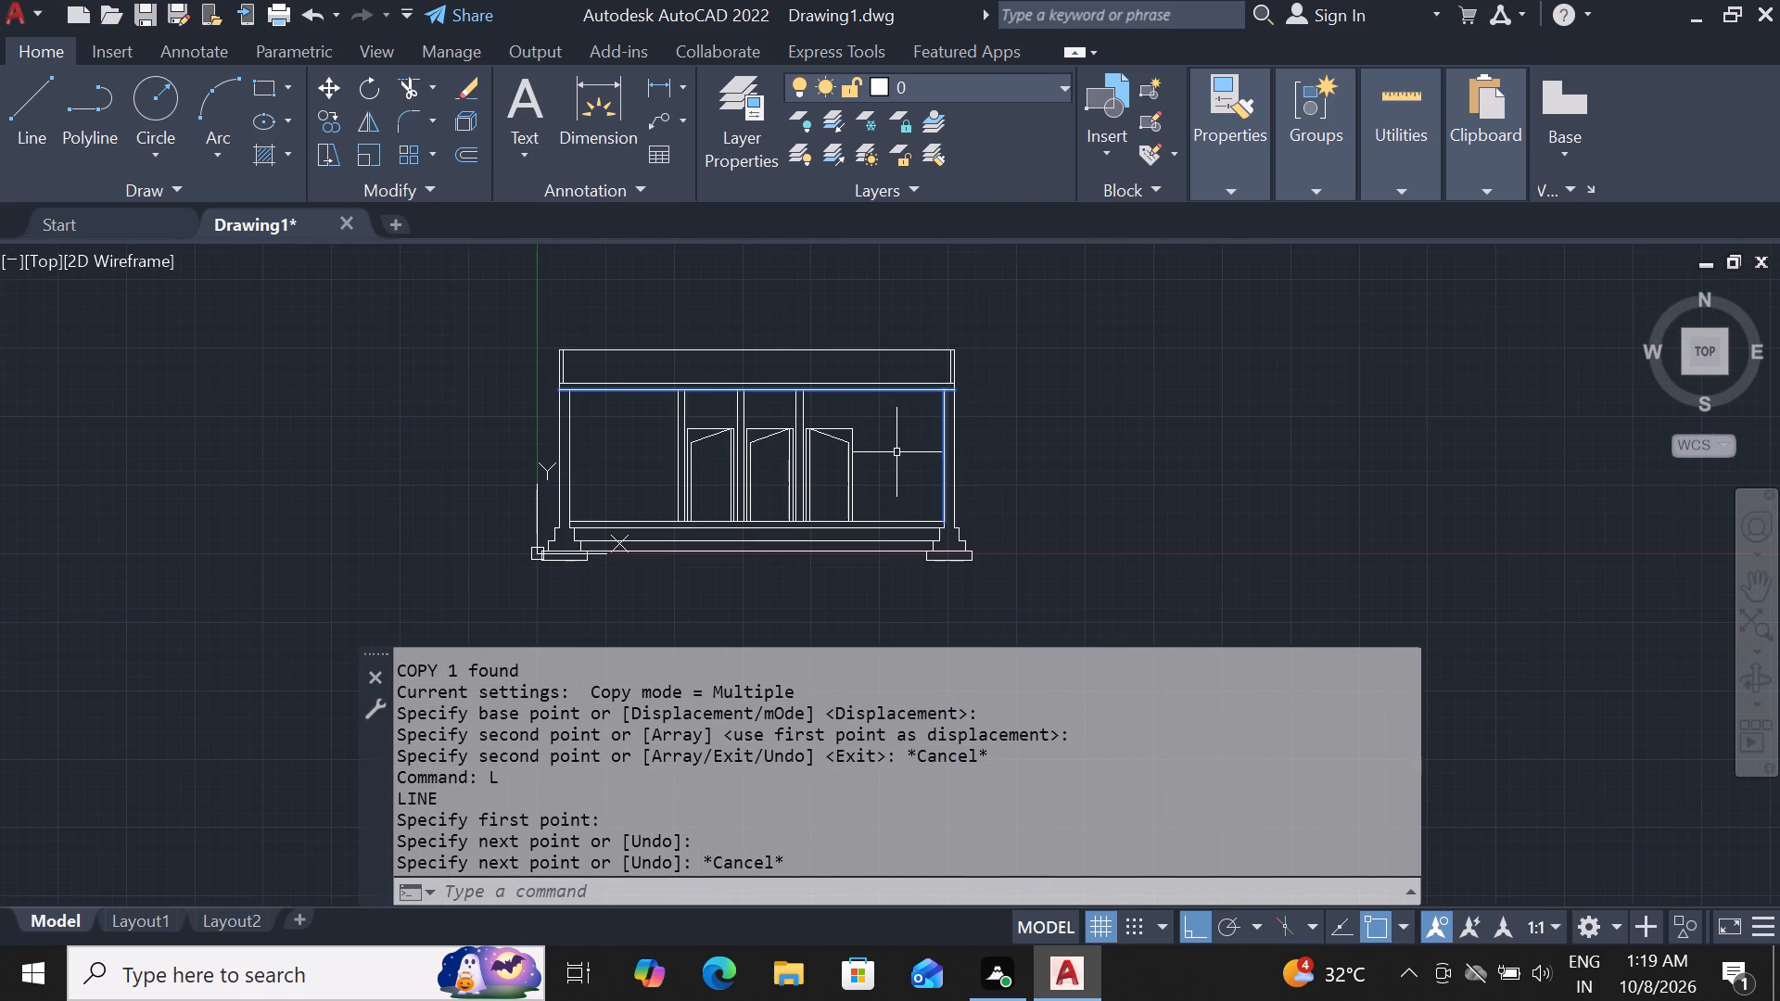
{"action": "scroll", "coordinate": [869, 460], "scroll_direction": "up", "scroll_amount": 2}
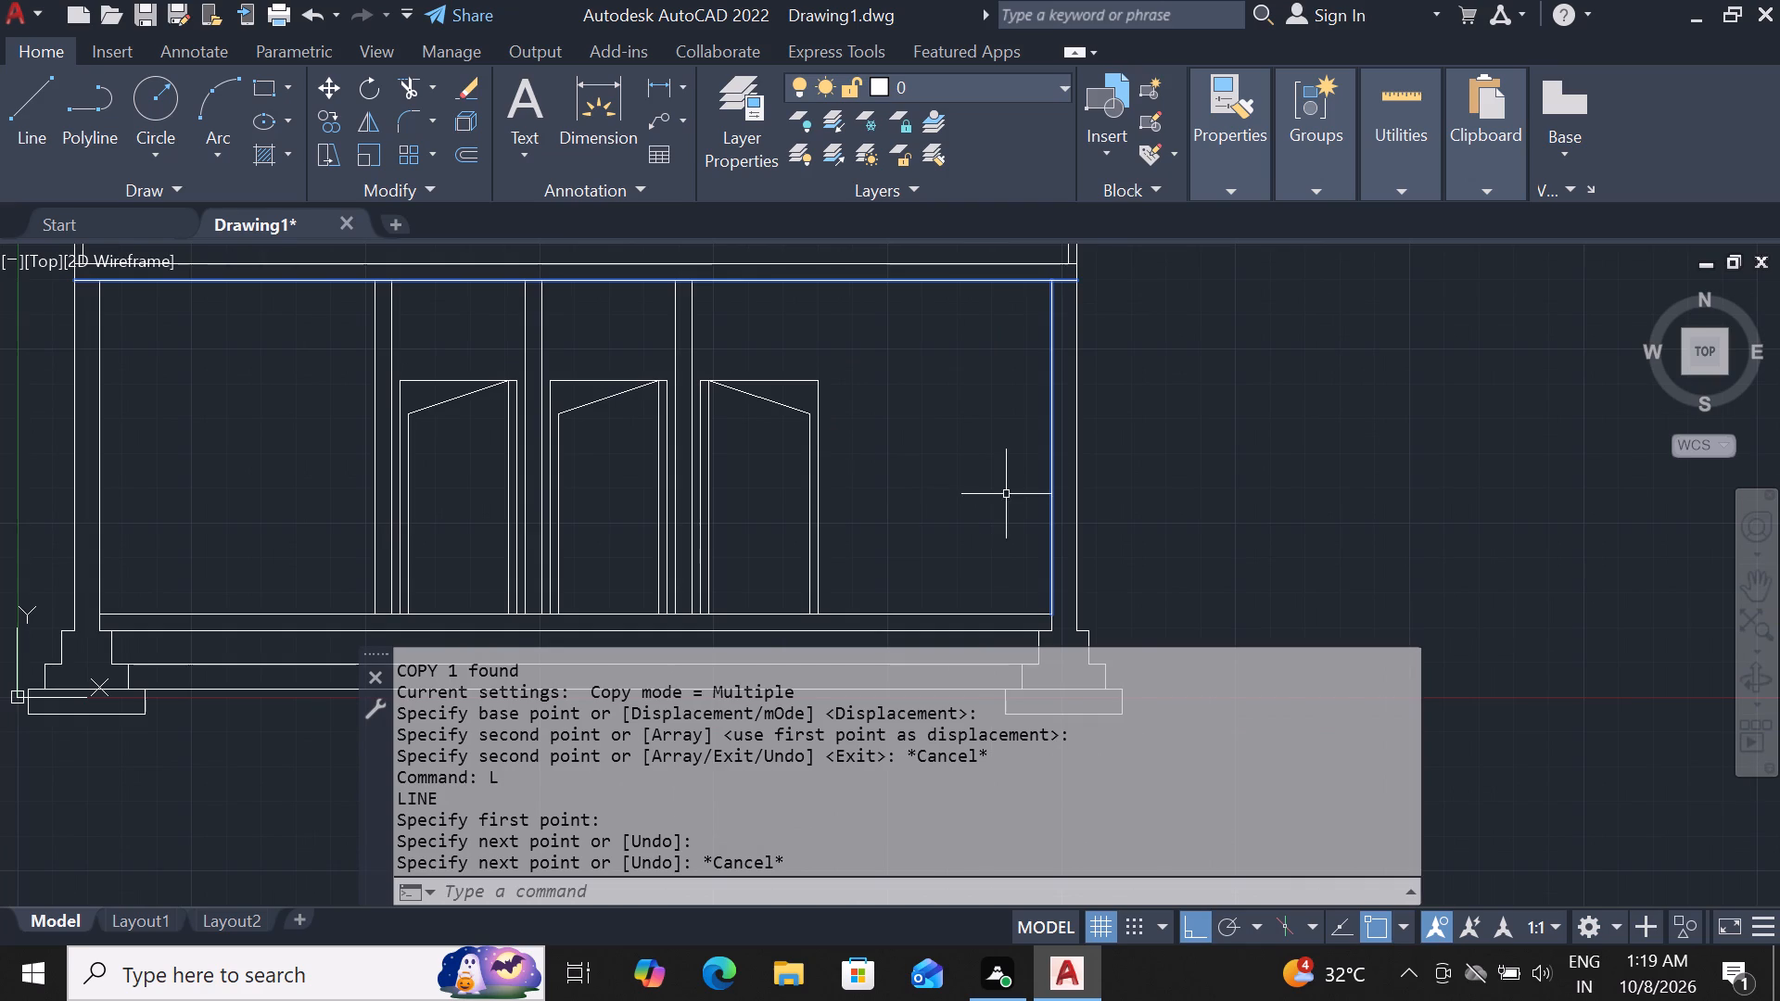
{"action": "scroll", "coordinate": [1157, 526], "scroll_direction": "down", "scroll_amount": 1}
{"action": "scroll", "coordinate": [1142, 571], "scroll_direction": "up", "scroll_amount": 2}
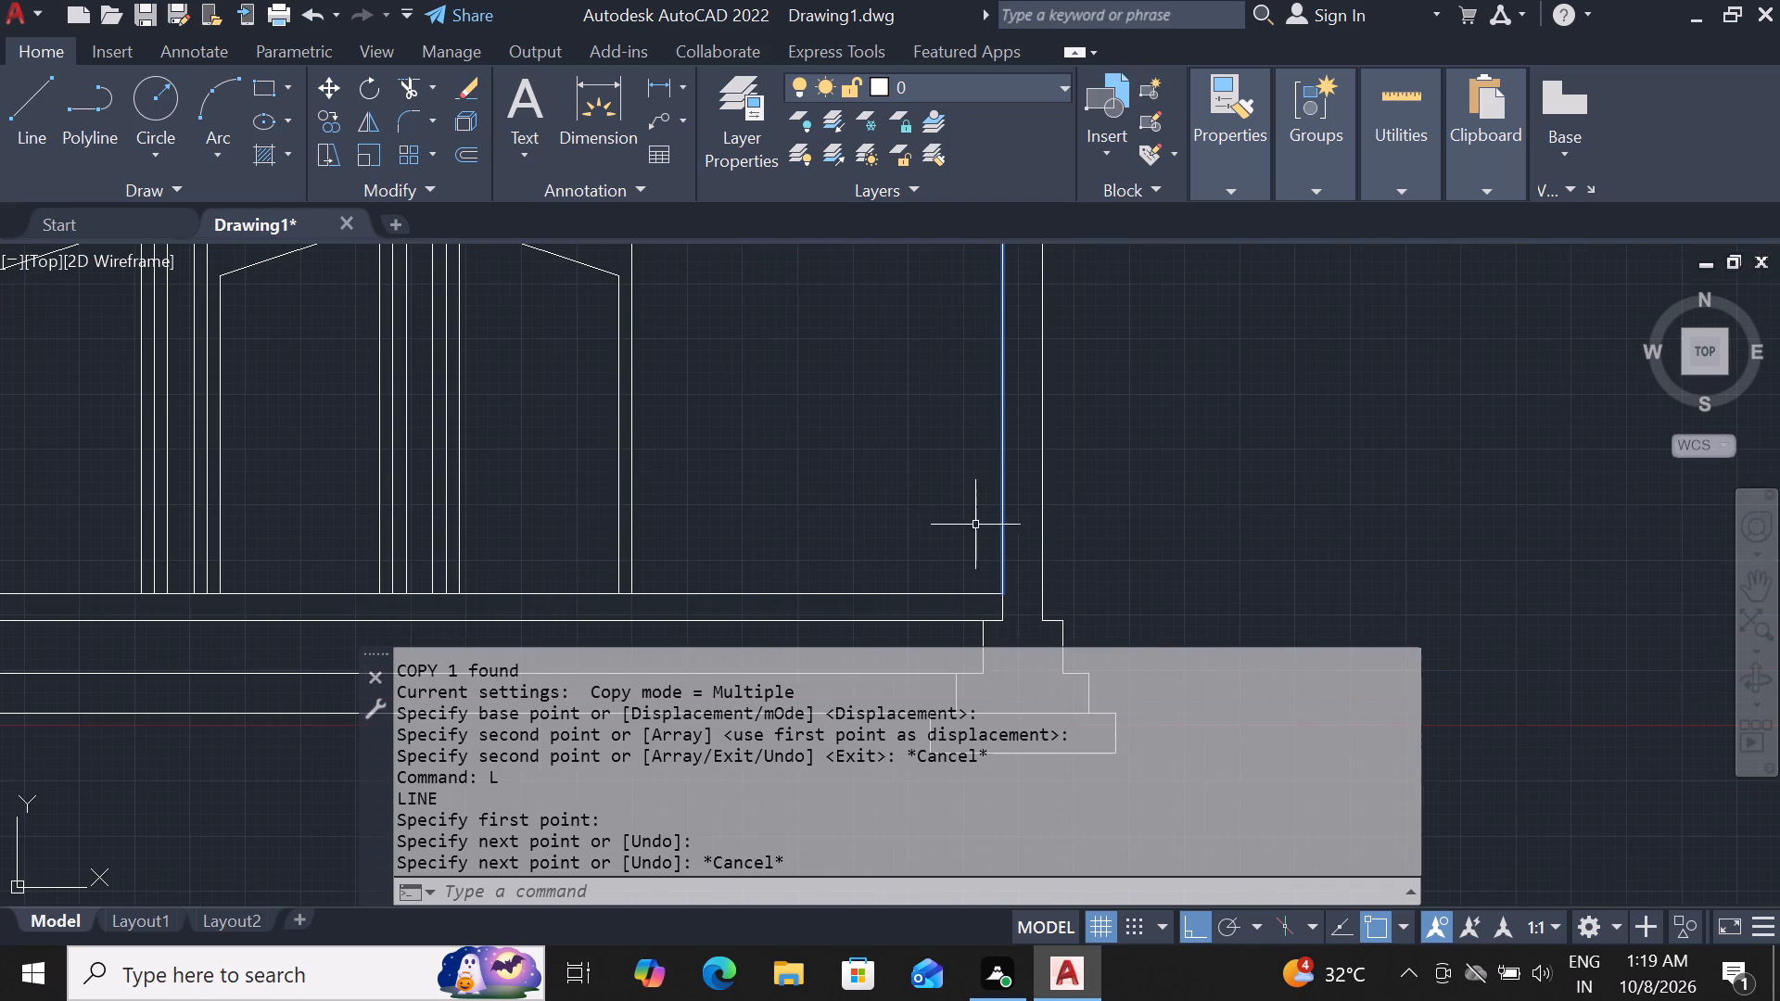
{"action": "scroll", "coordinate": [978, 443], "scroll_direction": "down", "scroll_amount": 2}
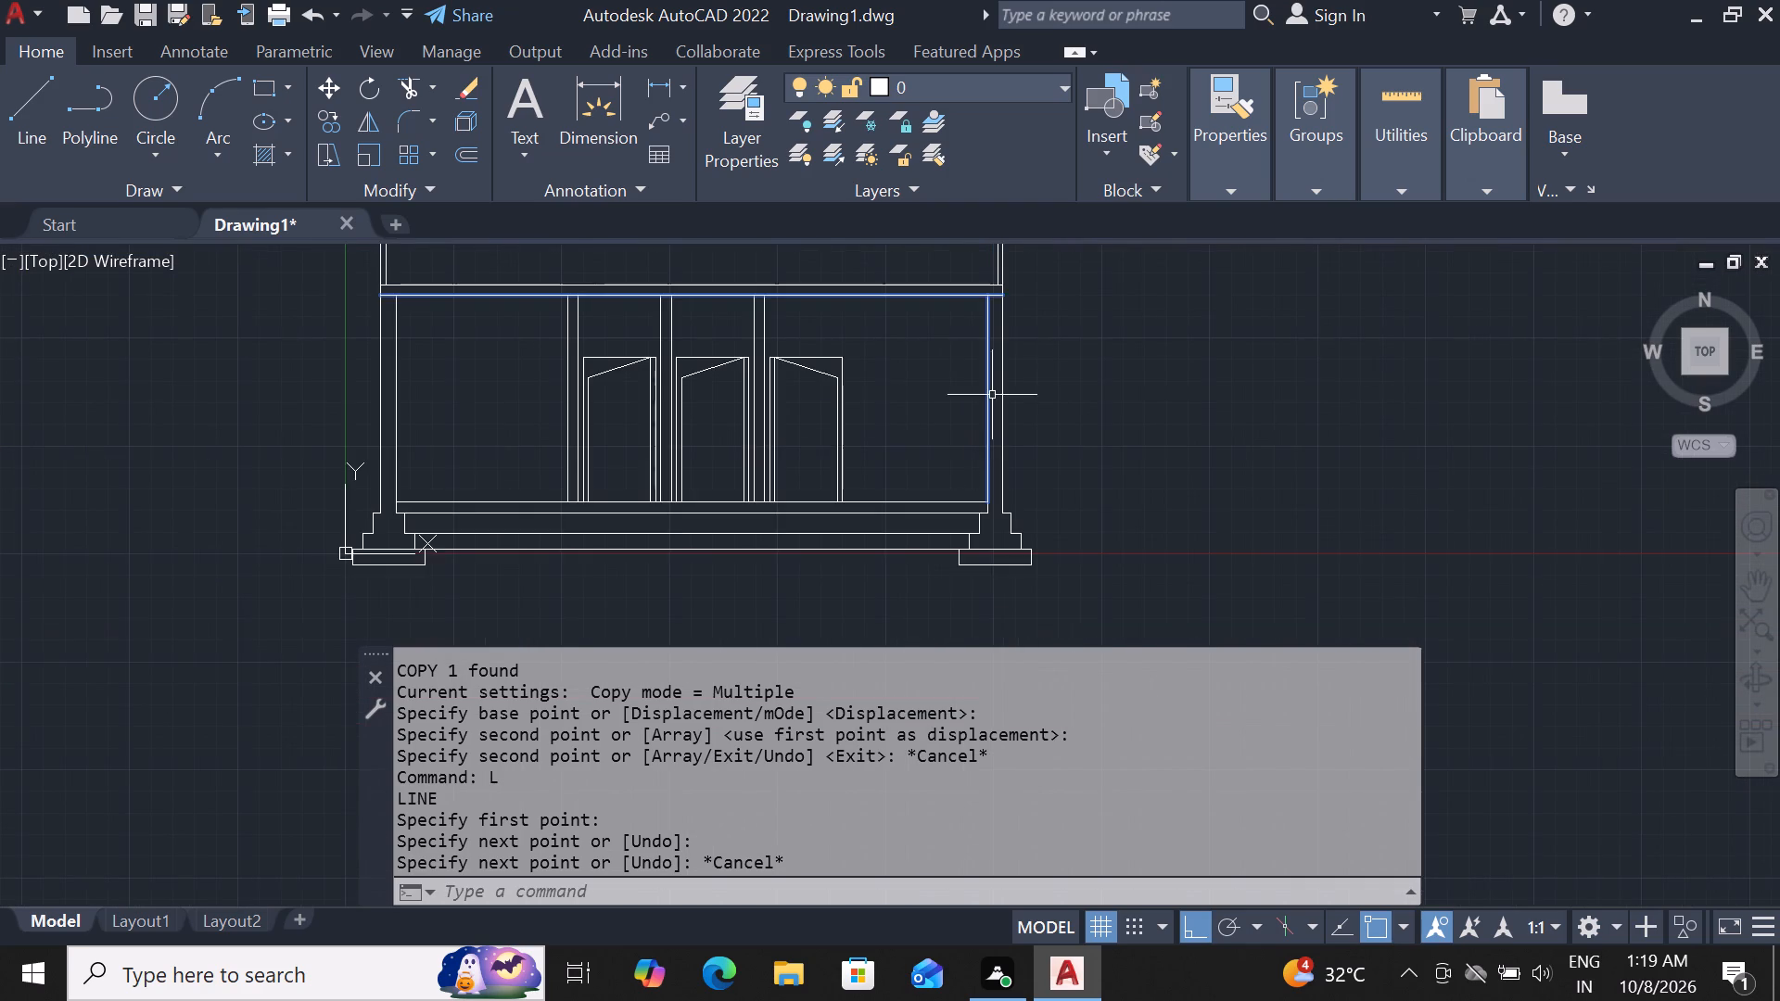
{"action": "scroll", "coordinate": [998, 331], "scroll_direction": "up", "scroll_amount": 2}
{"action": "scroll", "coordinate": [993, 347], "scroll_direction": "down", "scroll_amount": 2}
{"action": "scroll", "coordinate": [983, 481], "scroll_direction": "up", "scroll_amount": 2}
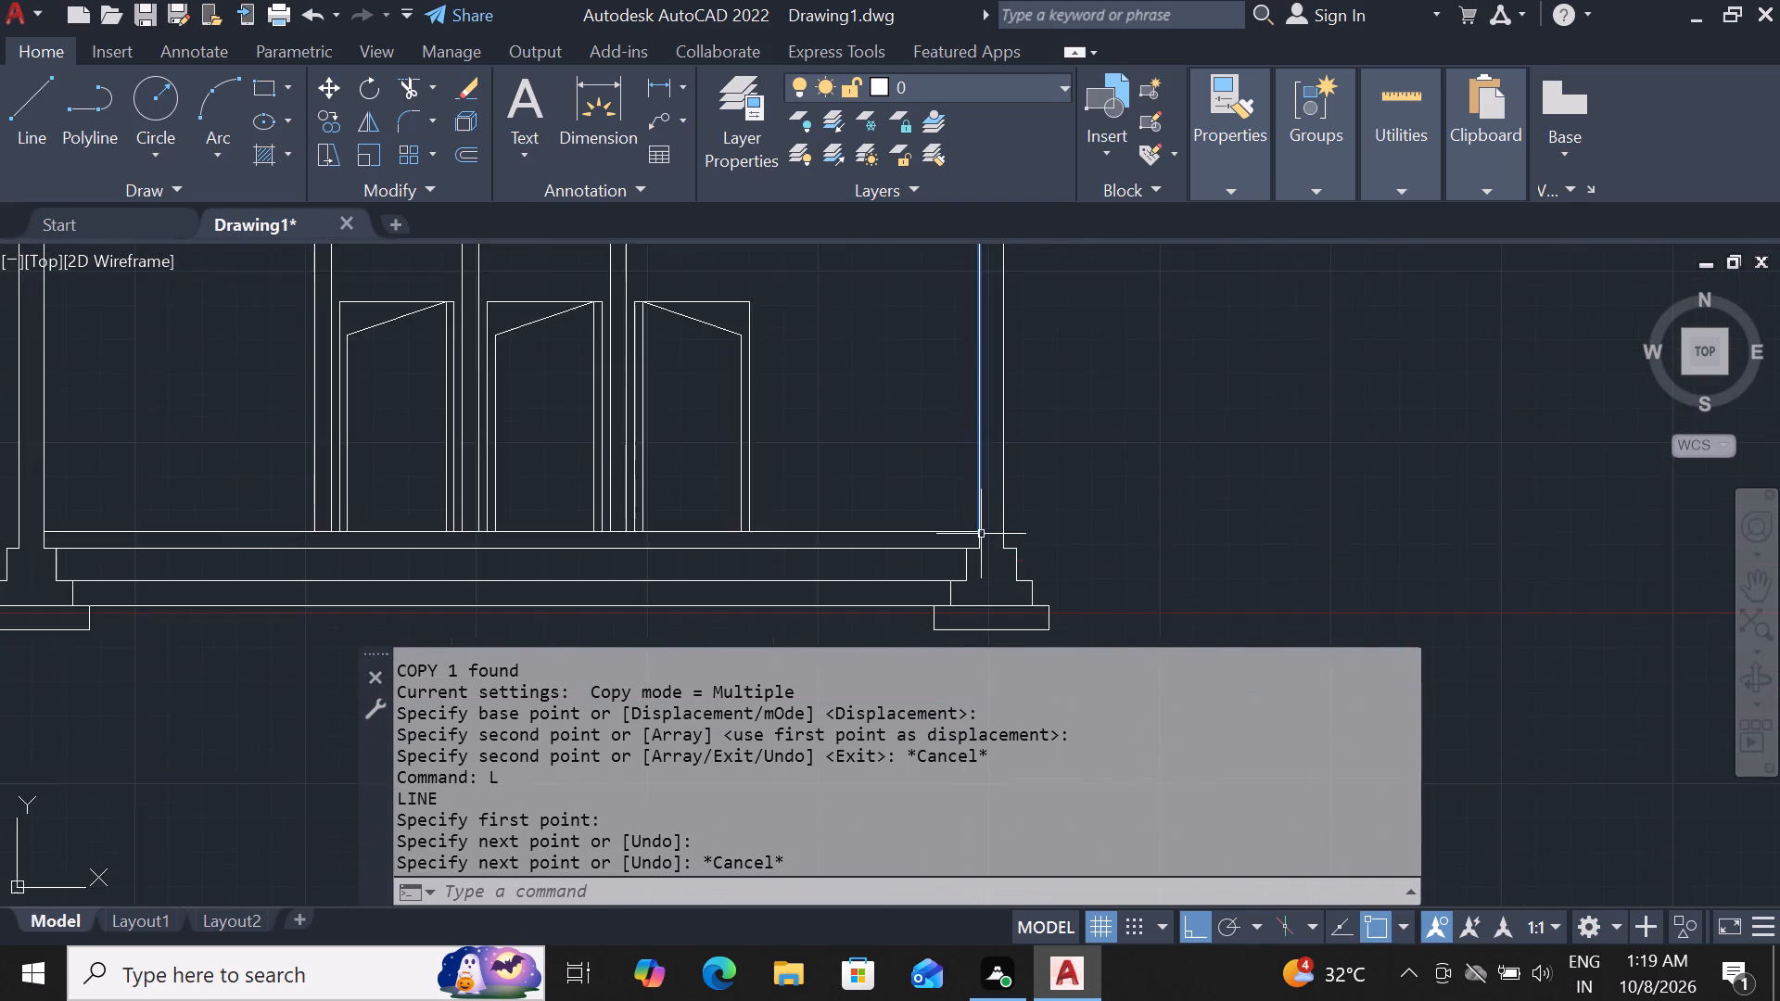
Draw a horizontal line across the right wall's thickness at floor level, from its inner face to its outer face.
{"action": "scroll", "coordinate": [972, 565], "scroll_direction": "down", "scroll_amount": 2}
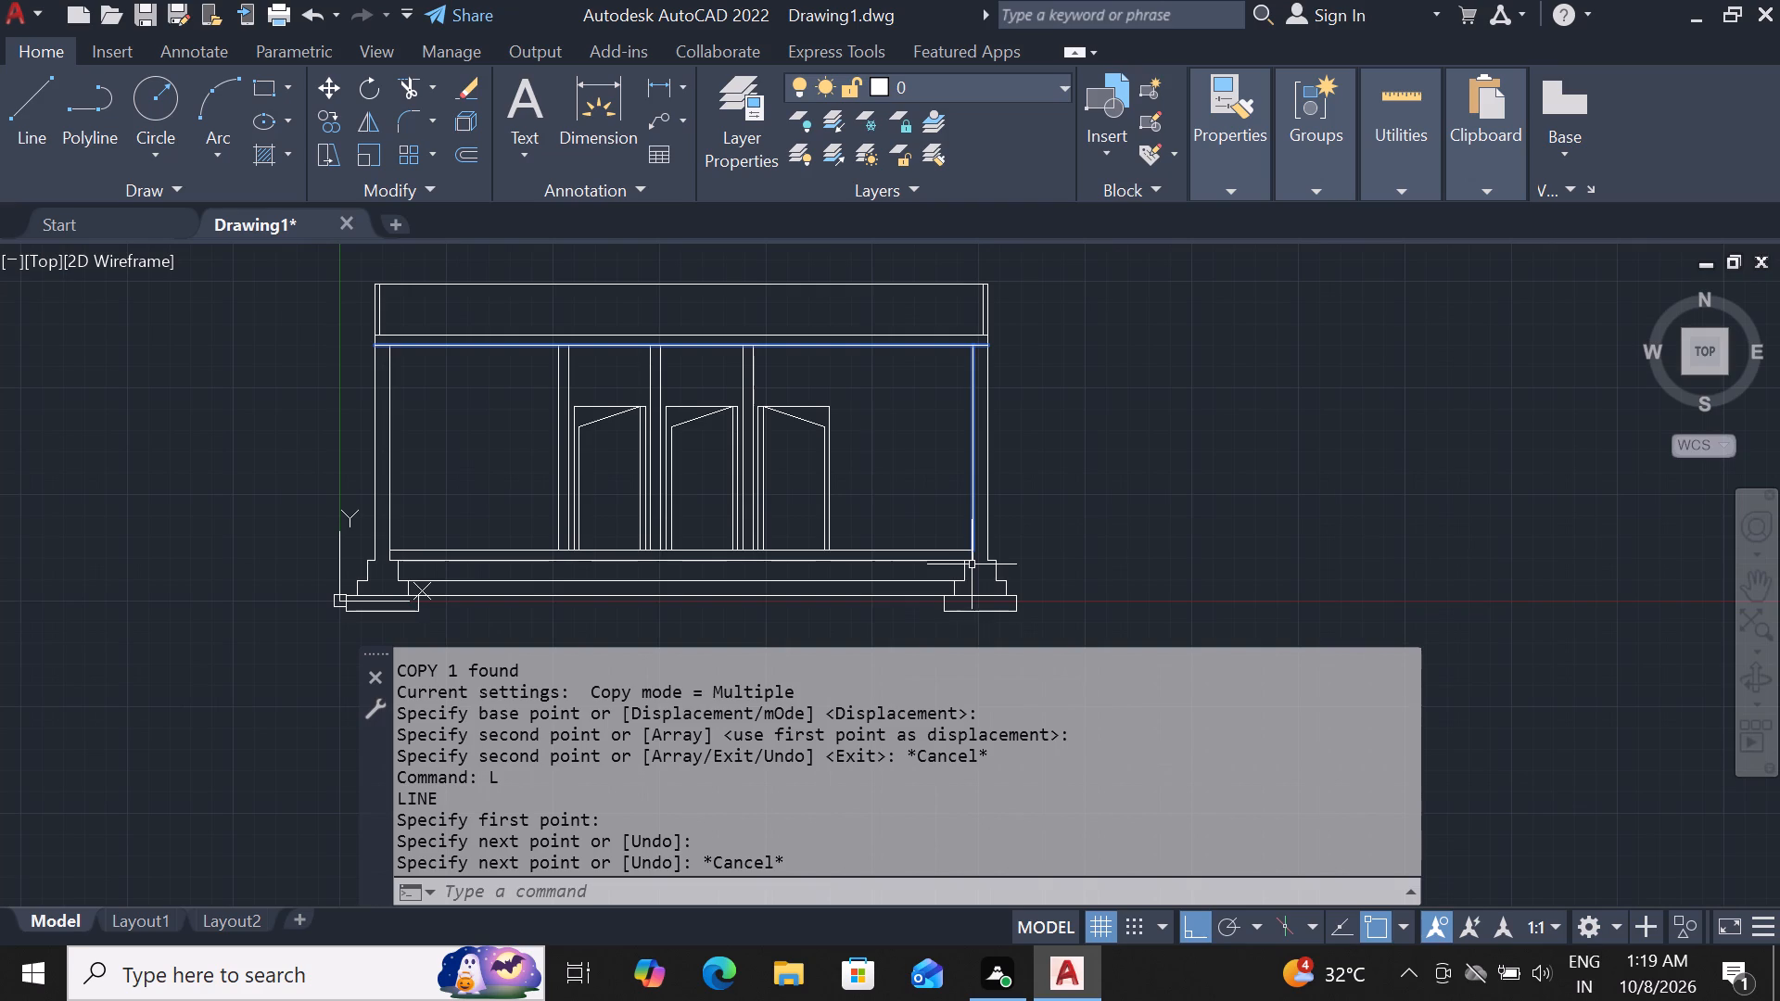
{"action": "scroll", "coordinate": [972, 550], "scroll_direction": "up", "scroll_amount": 2}
{"action": "type", "text": "l"}
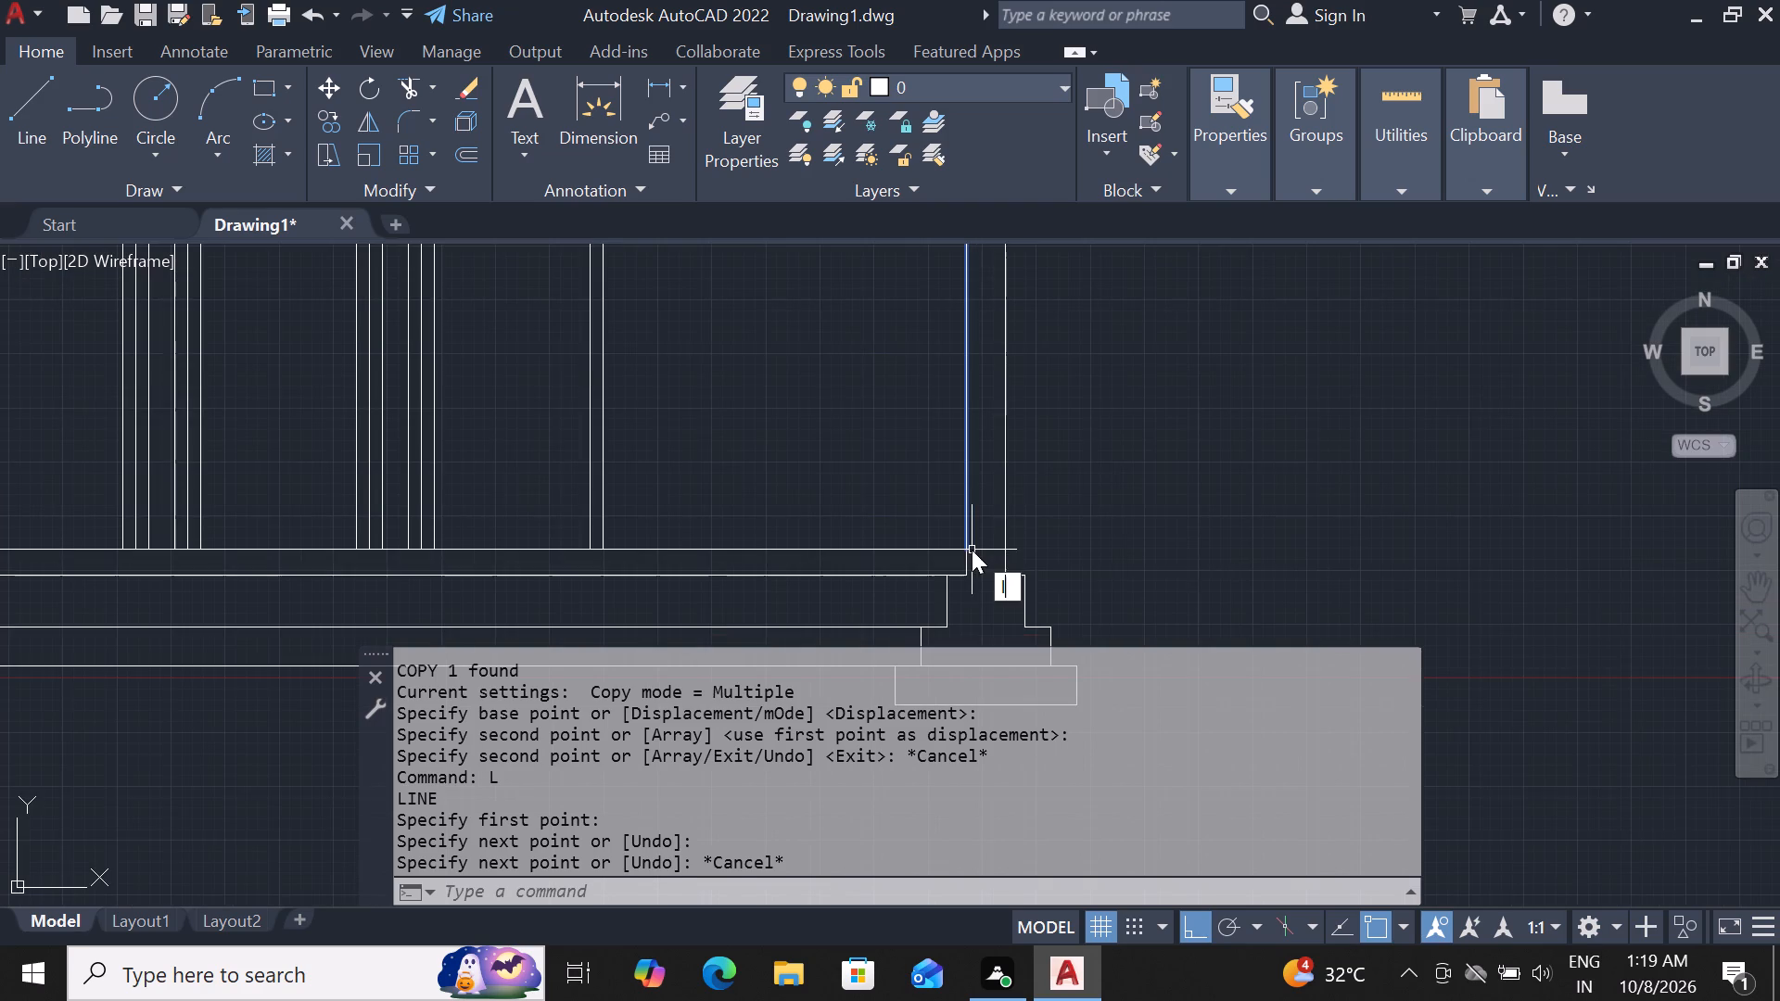
{"action": "key", "text": "space"}
{"action": "scroll", "coordinate": [972, 565], "scroll_direction": "up", "scroll_amount": 3}
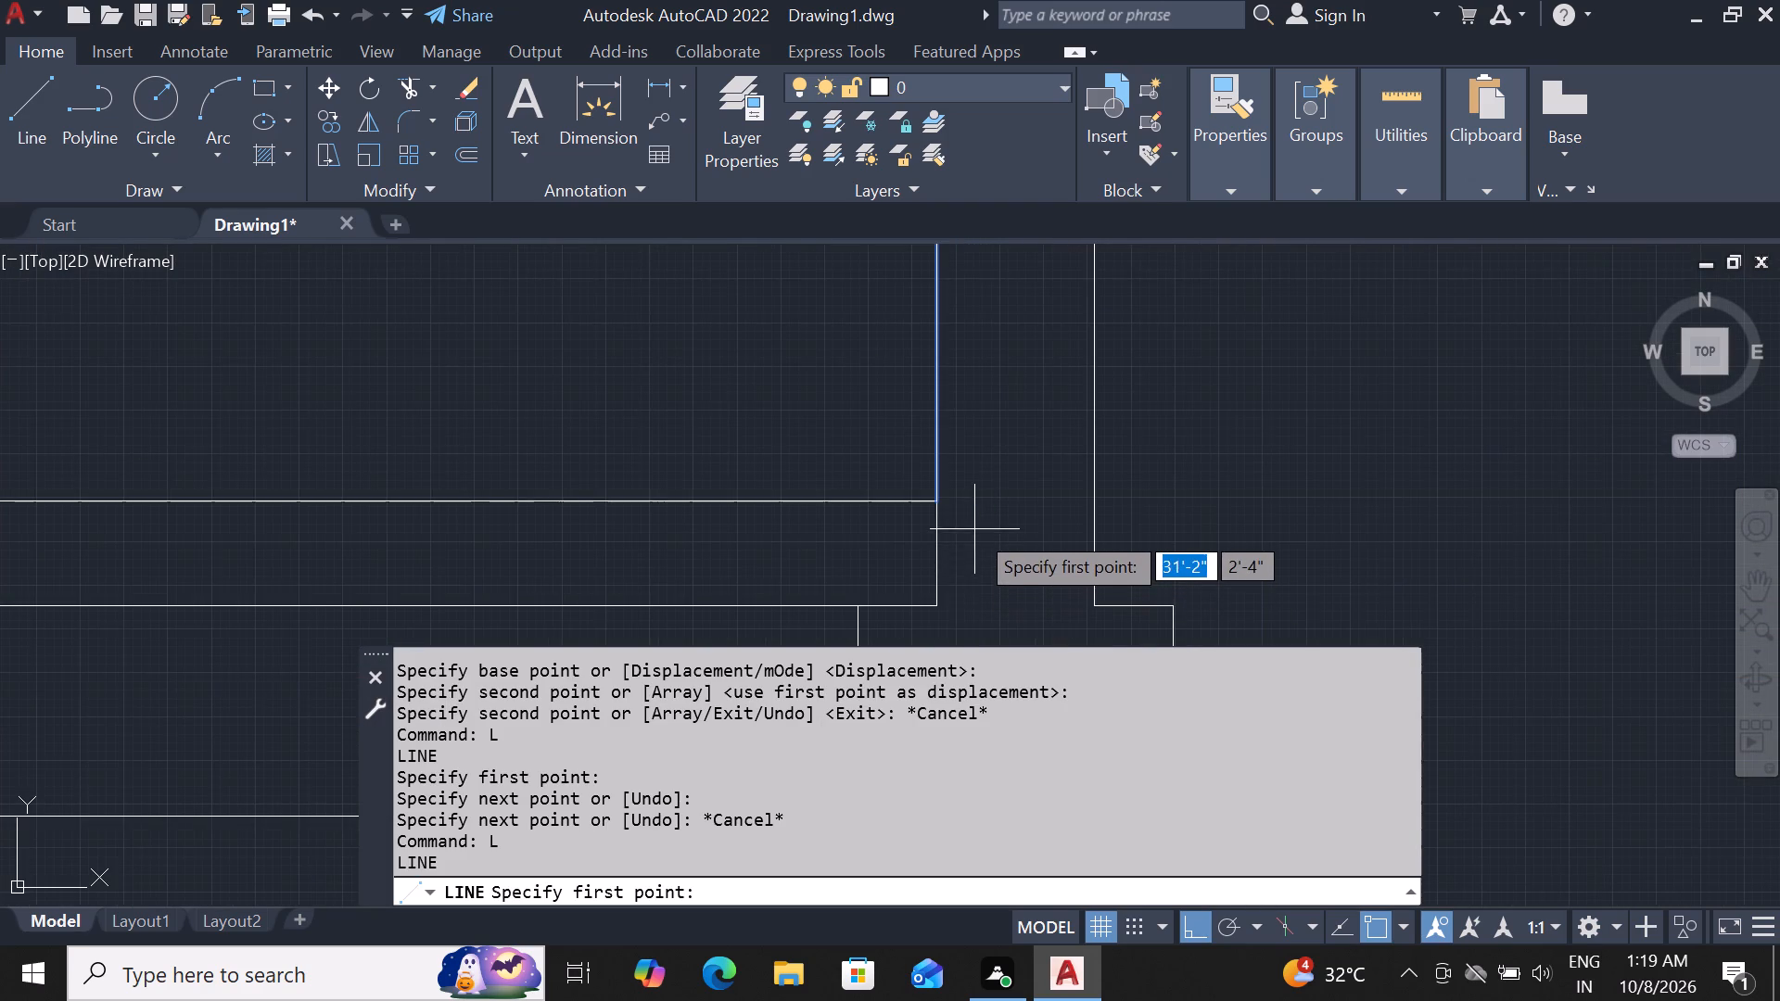
{"action": "scroll", "coordinate": [941, 572], "scroll_direction": "down", "scroll_amount": 2}
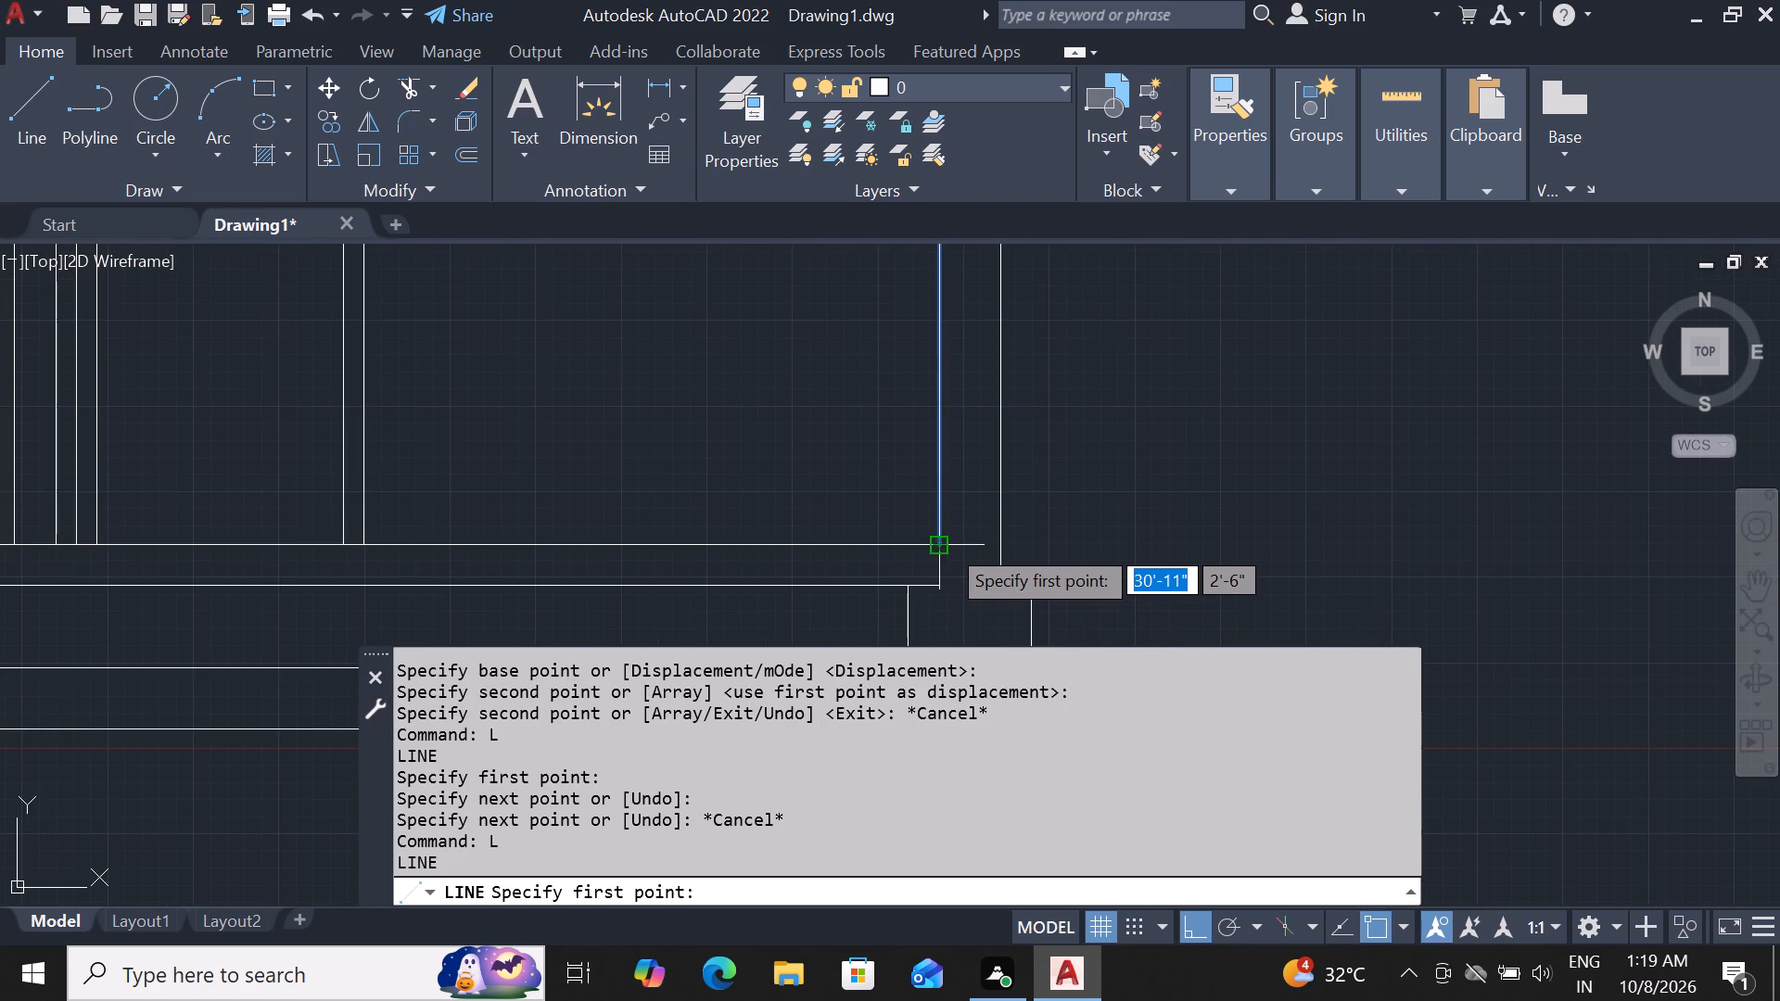
{"action": "left_click", "coordinate": [936, 543]}
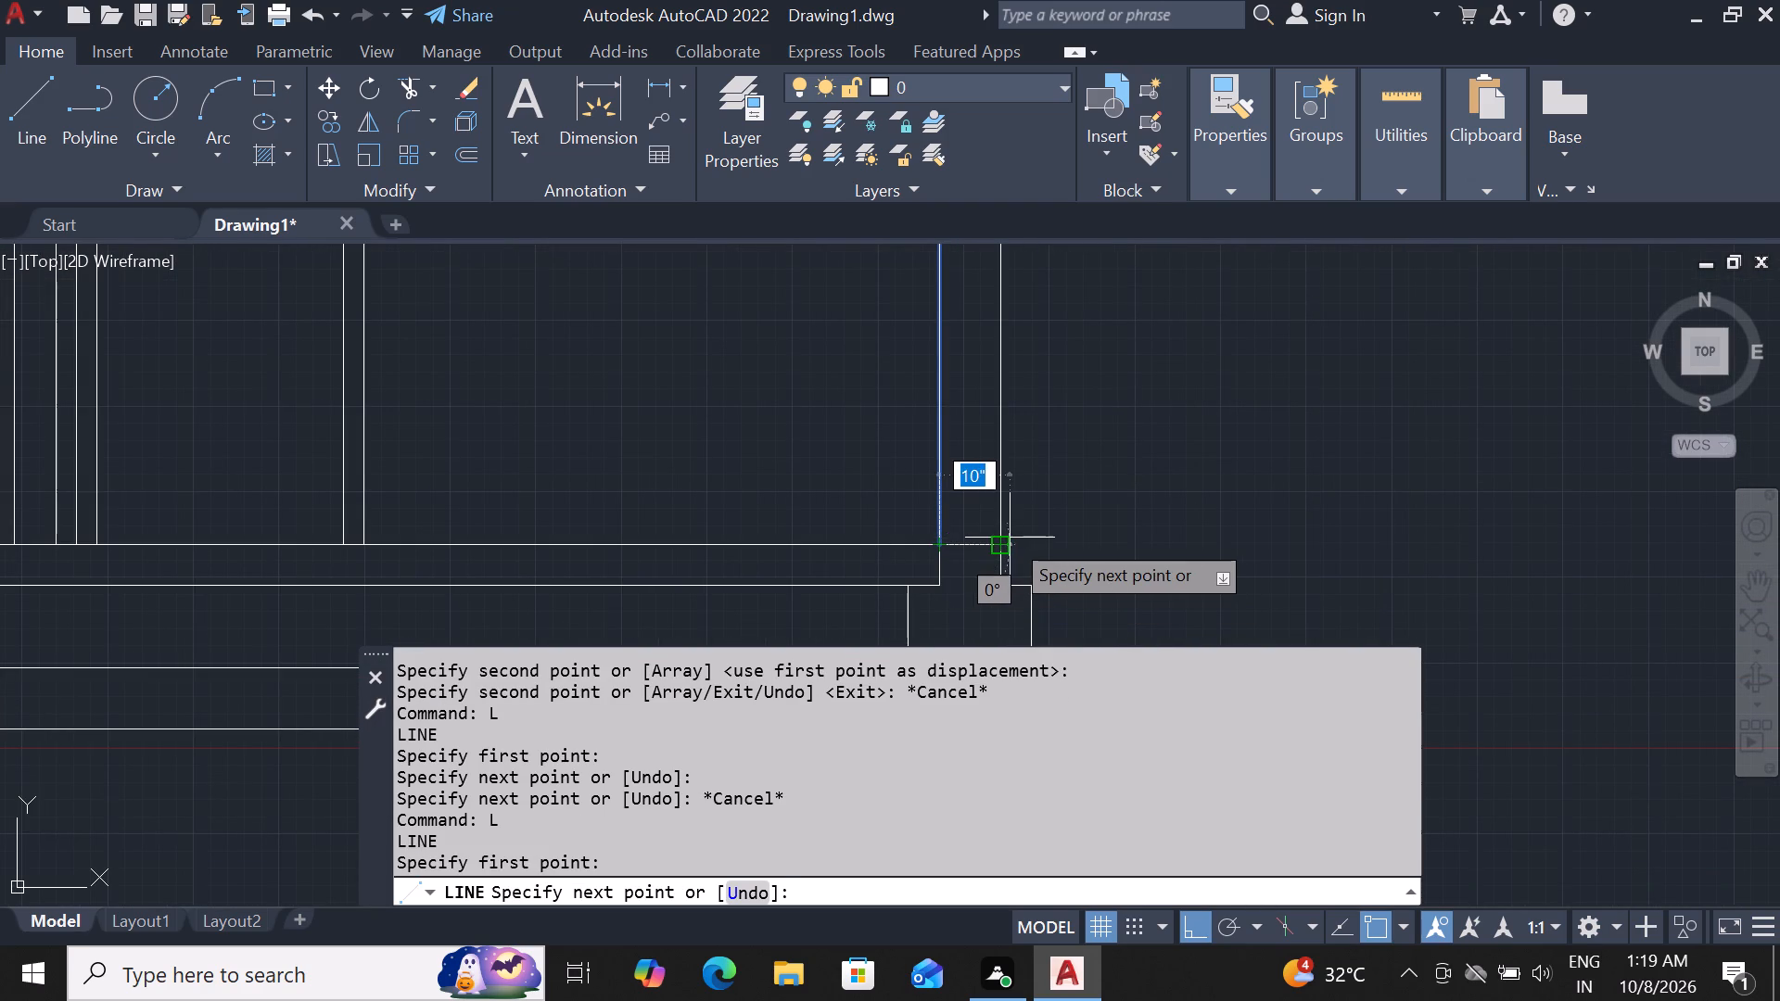
{"action": "left_click", "coordinate": [998, 538]}
{"action": "key", "text": "Escape"}
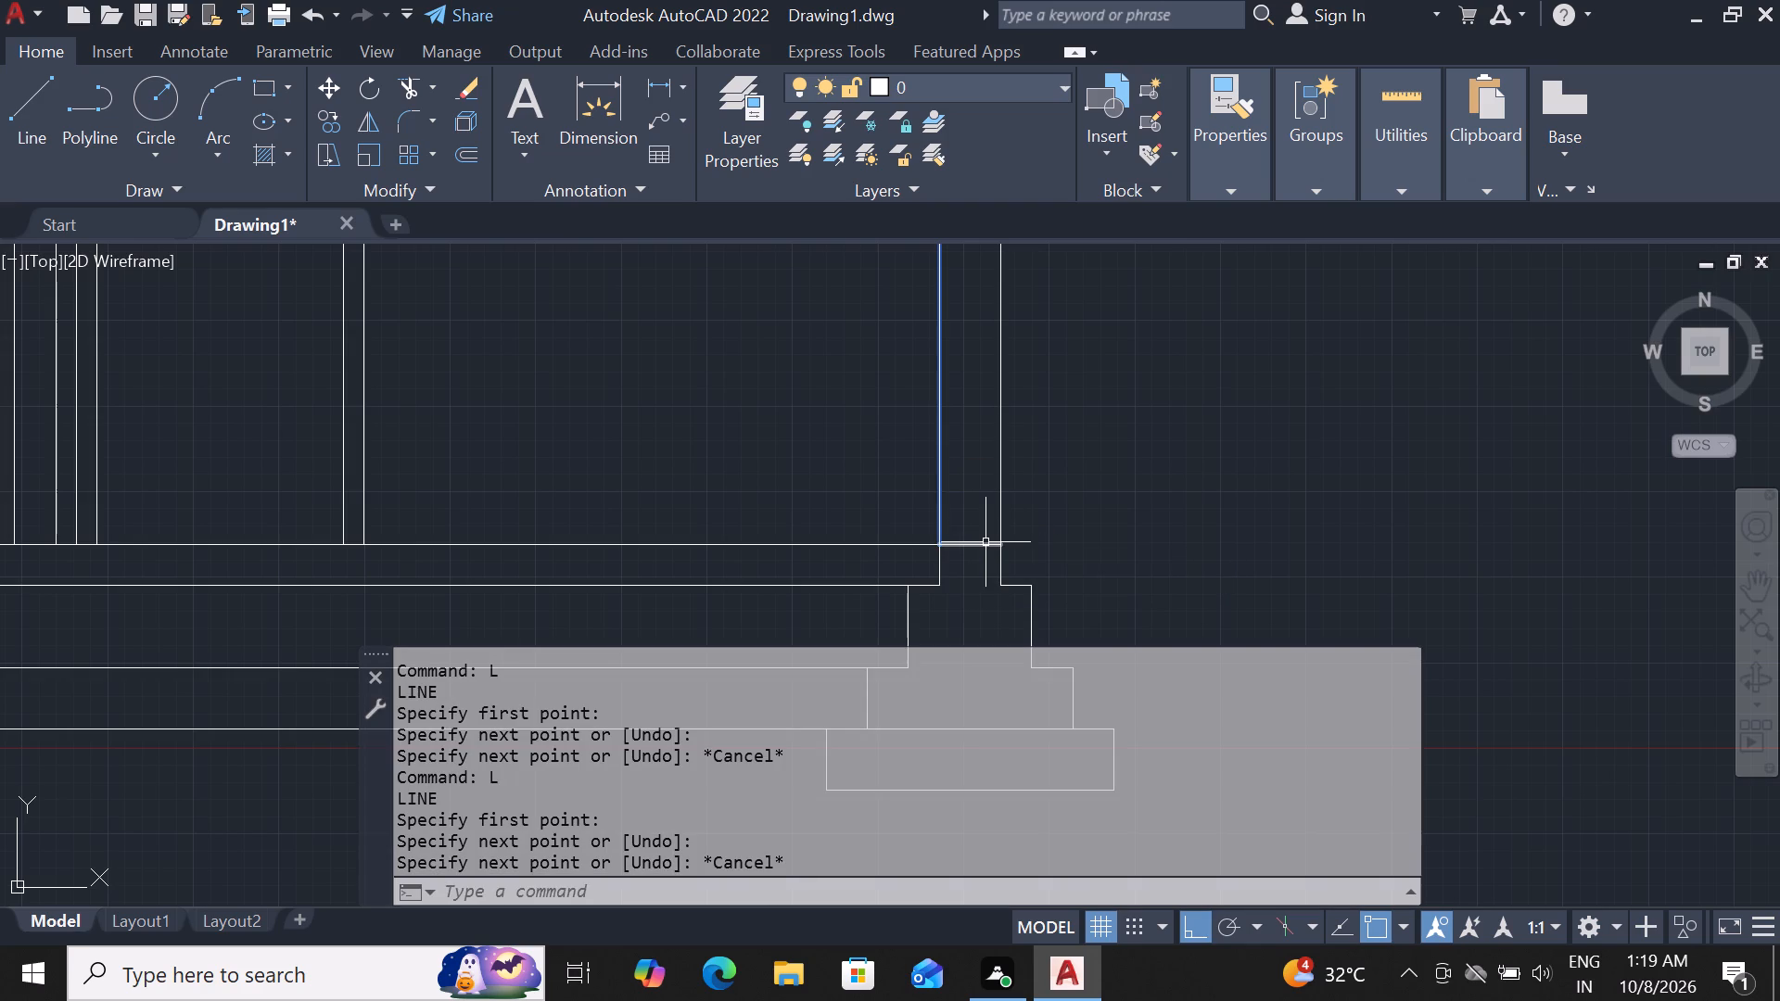
Offset the right wall's floor-level line 7' upward.
{"action": "left_click", "coordinate": [984, 547]}
{"action": "key", "text": "o"}
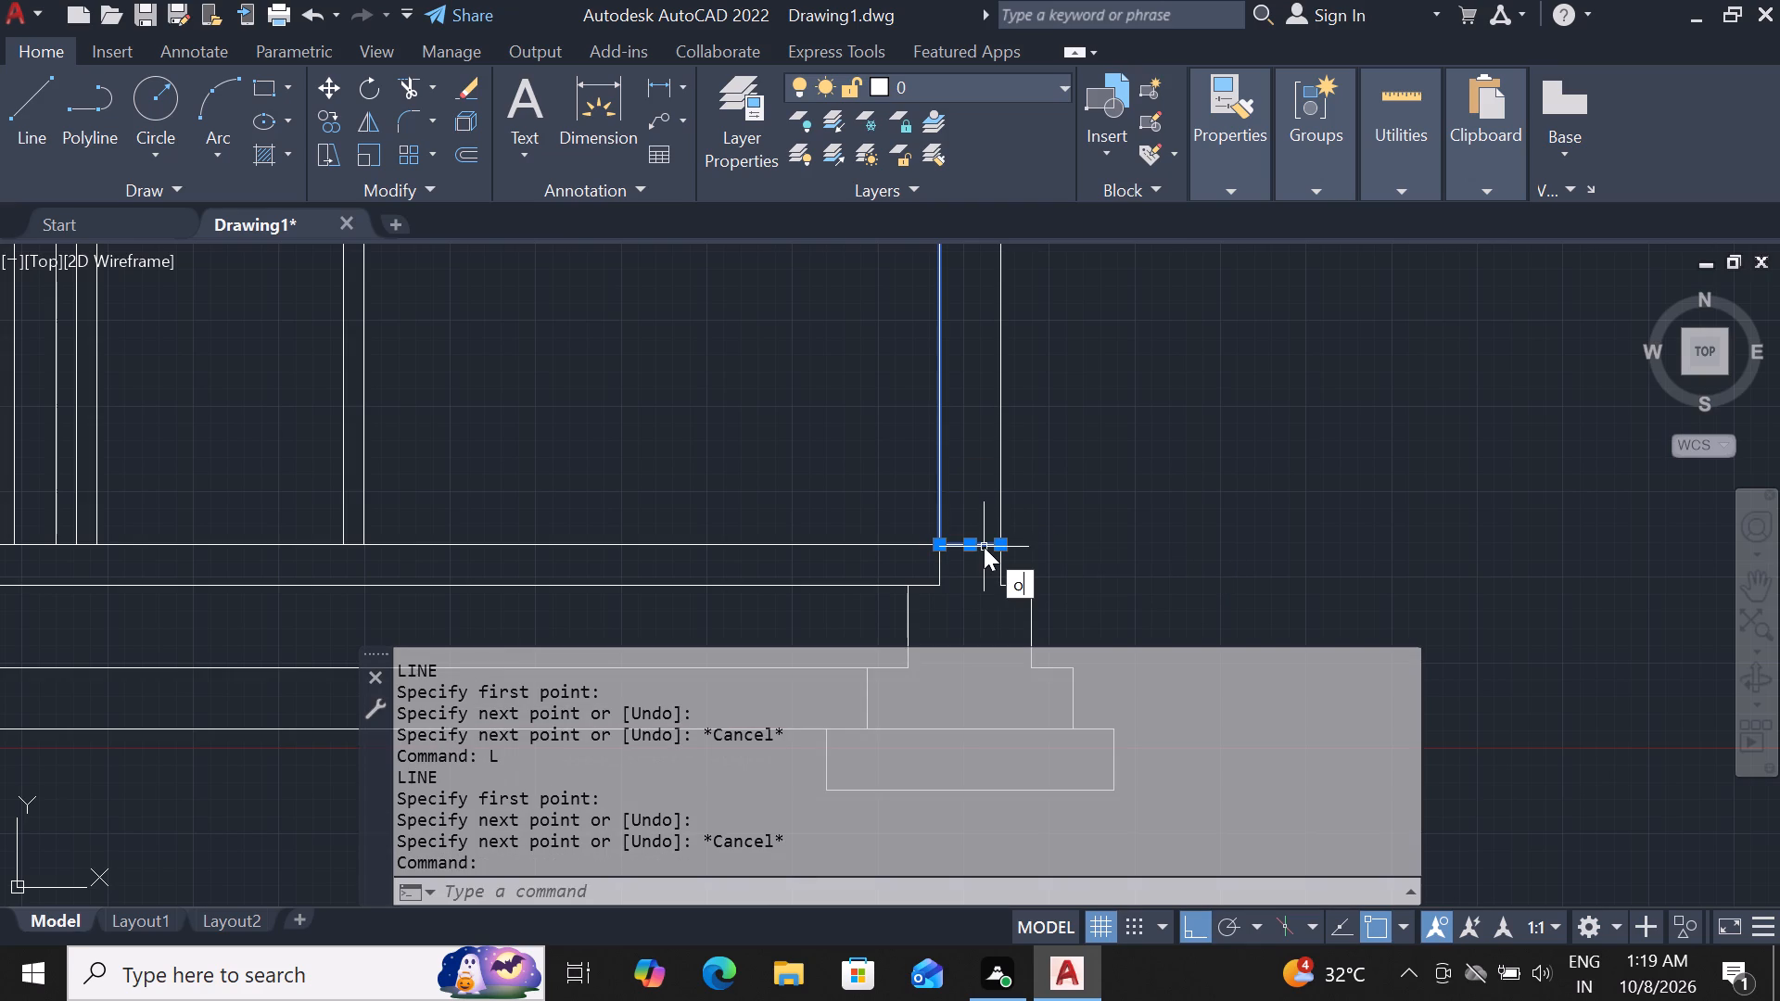
{"action": "type", "text": "f"}
{"action": "key", "text": "space"}
{"action": "type", "text": "7'"}
{"action": "key", "text": "Return"}
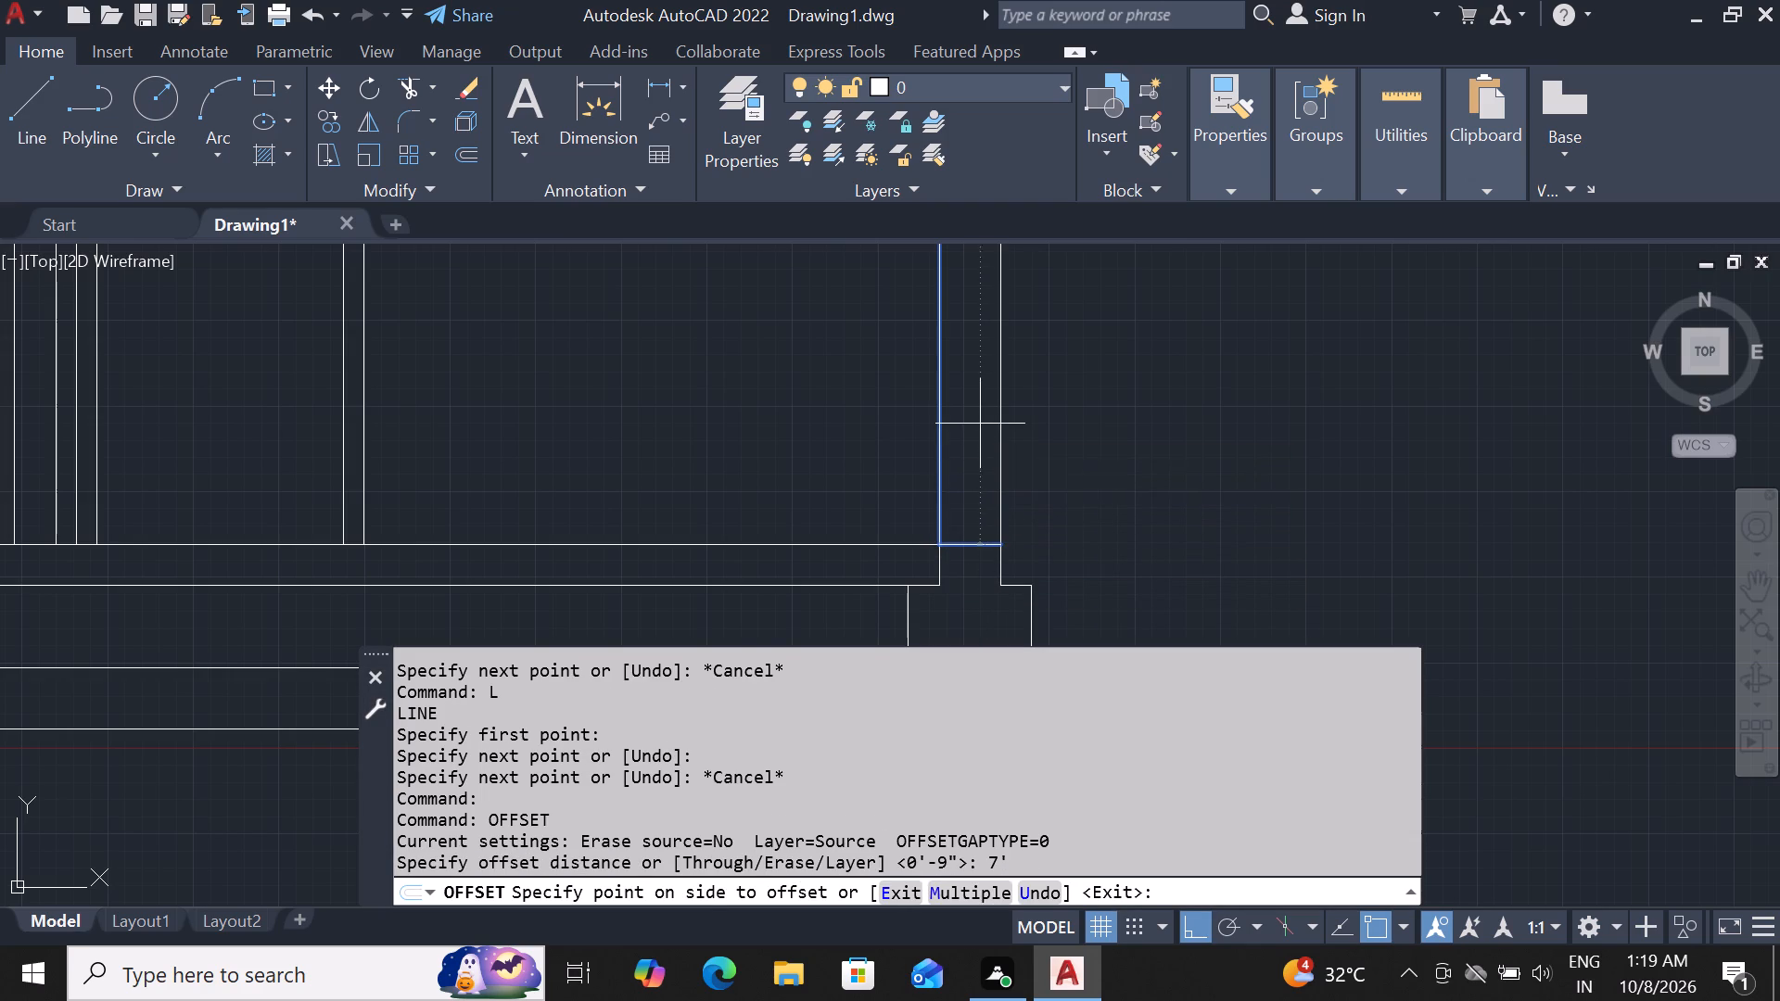
{"action": "left_click", "coordinate": [980, 424]}
{"action": "scroll", "coordinate": [996, 504], "scroll_direction": "down", "scroll_amount": 3}
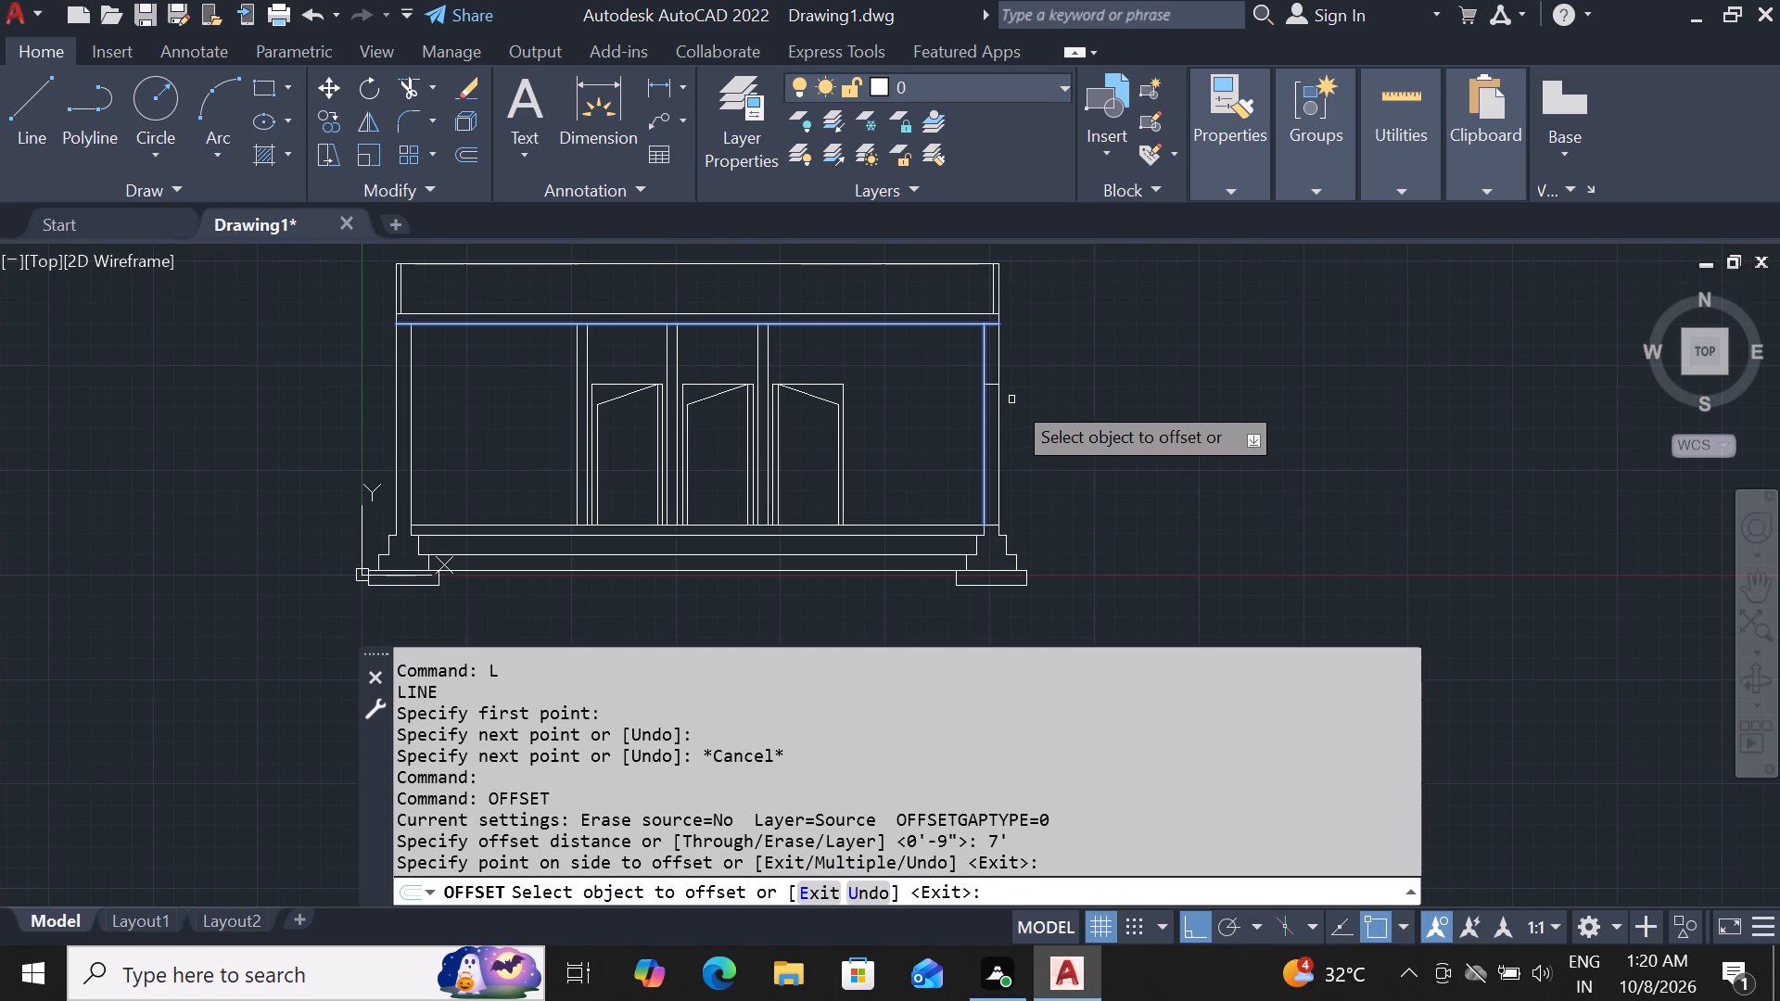
{"action": "key", "text": "Escape"}
Delete the original floor-level line across the right wall.
{"action": "scroll", "coordinate": [994, 535], "scroll_direction": "up", "scroll_amount": 2}
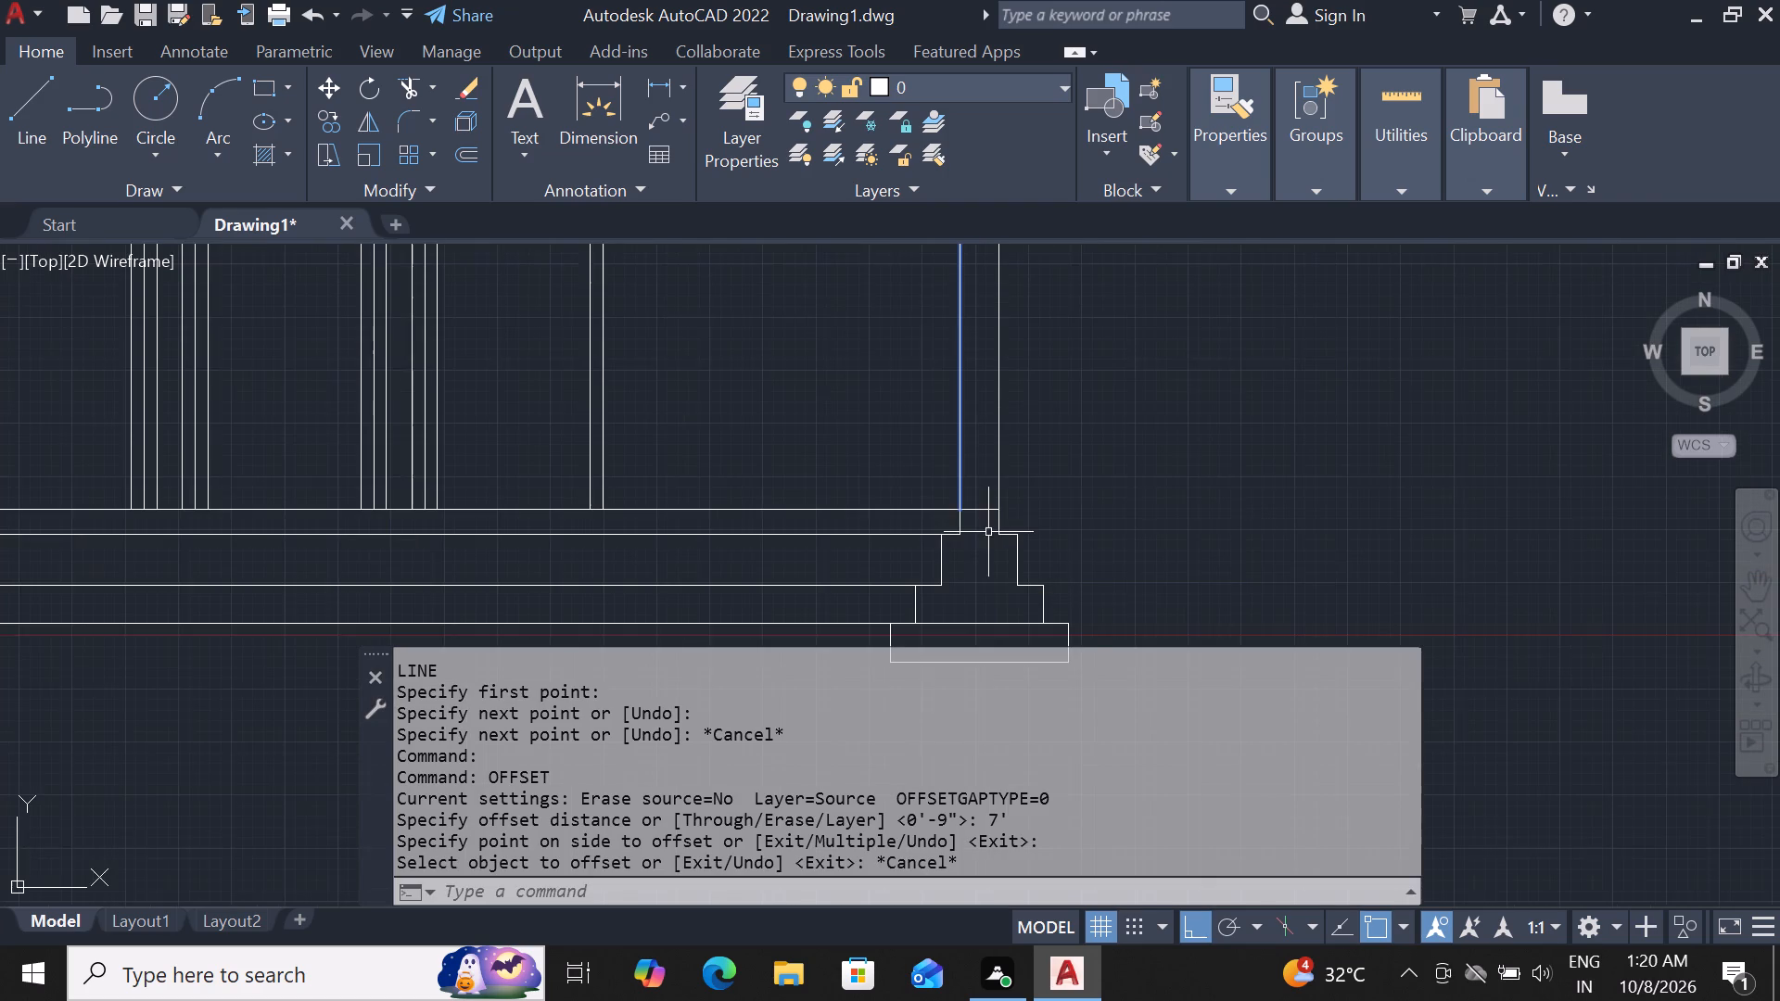
{"action": "left_click", "coordinate": [982, 510]}
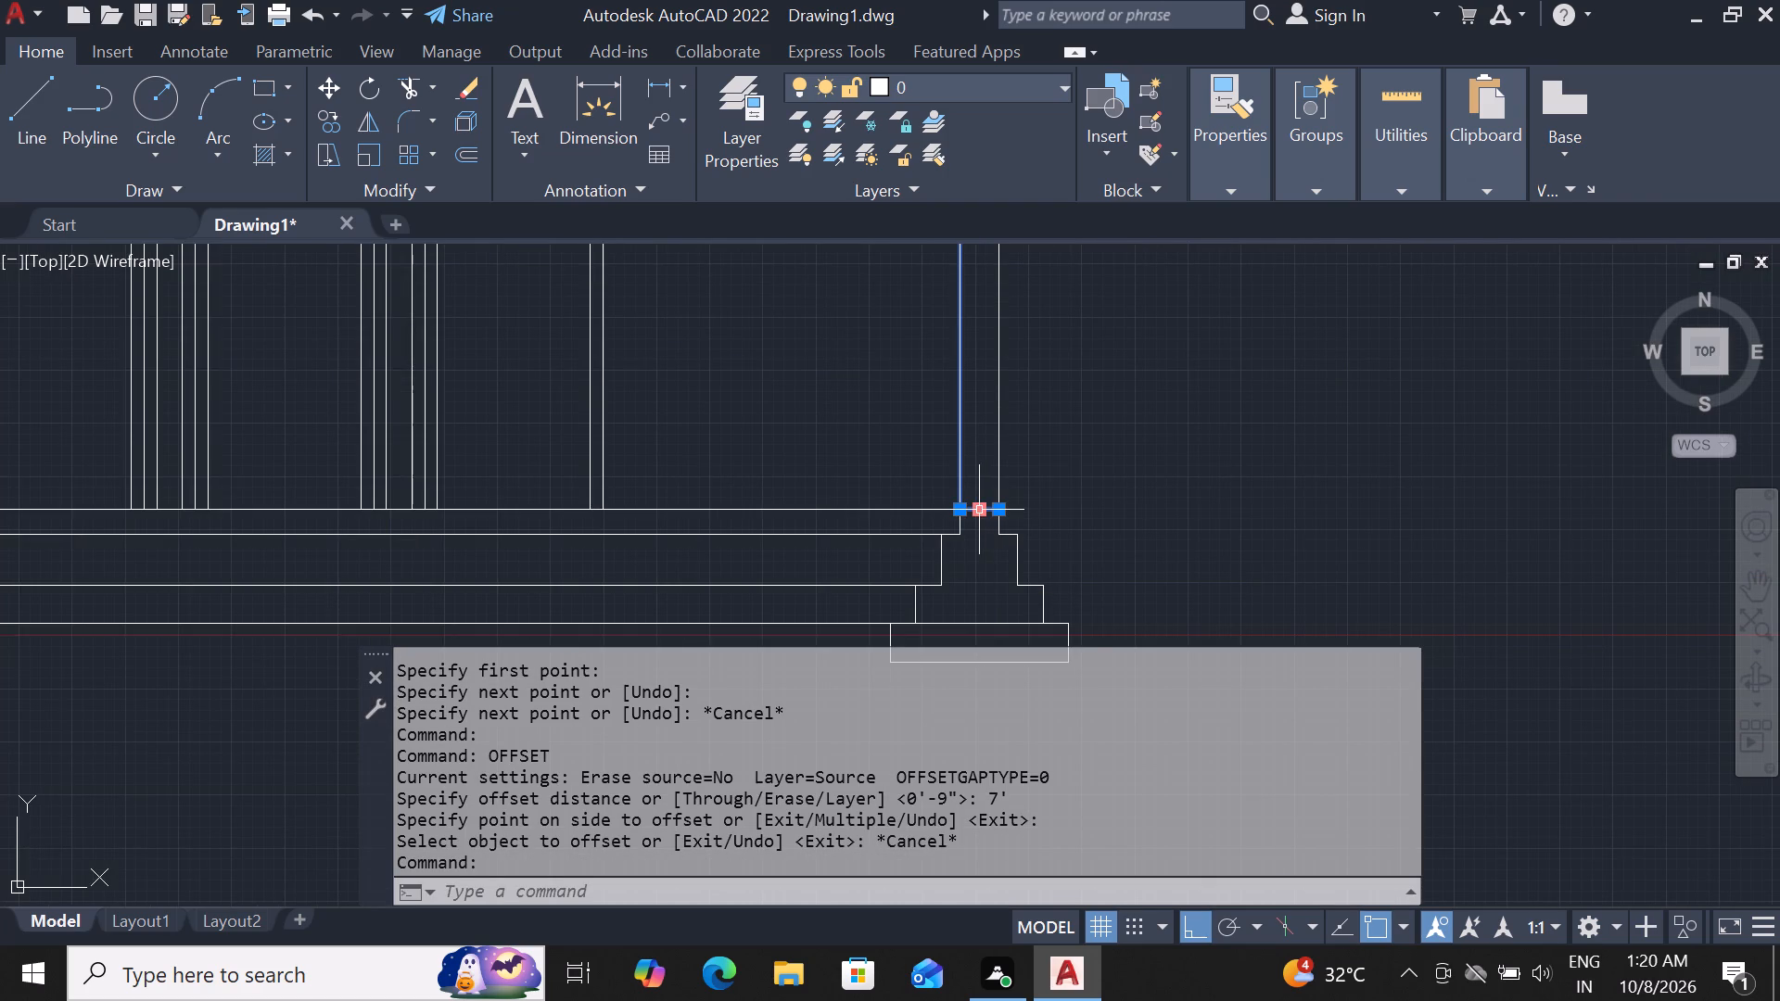
{"action": "key", "text": "Delete"}
Draw a horizontal line across the left wall's thickness at floor level, from its inner face to its outer face.
{"action": "scroll", "coordinate": [982, 510], "scroll_direction": "down", "scroll_amount": 3}
{"action": "scroll", "coordinate": [598, 487], "scroll_direction": "up", "scroll_amount": 2}
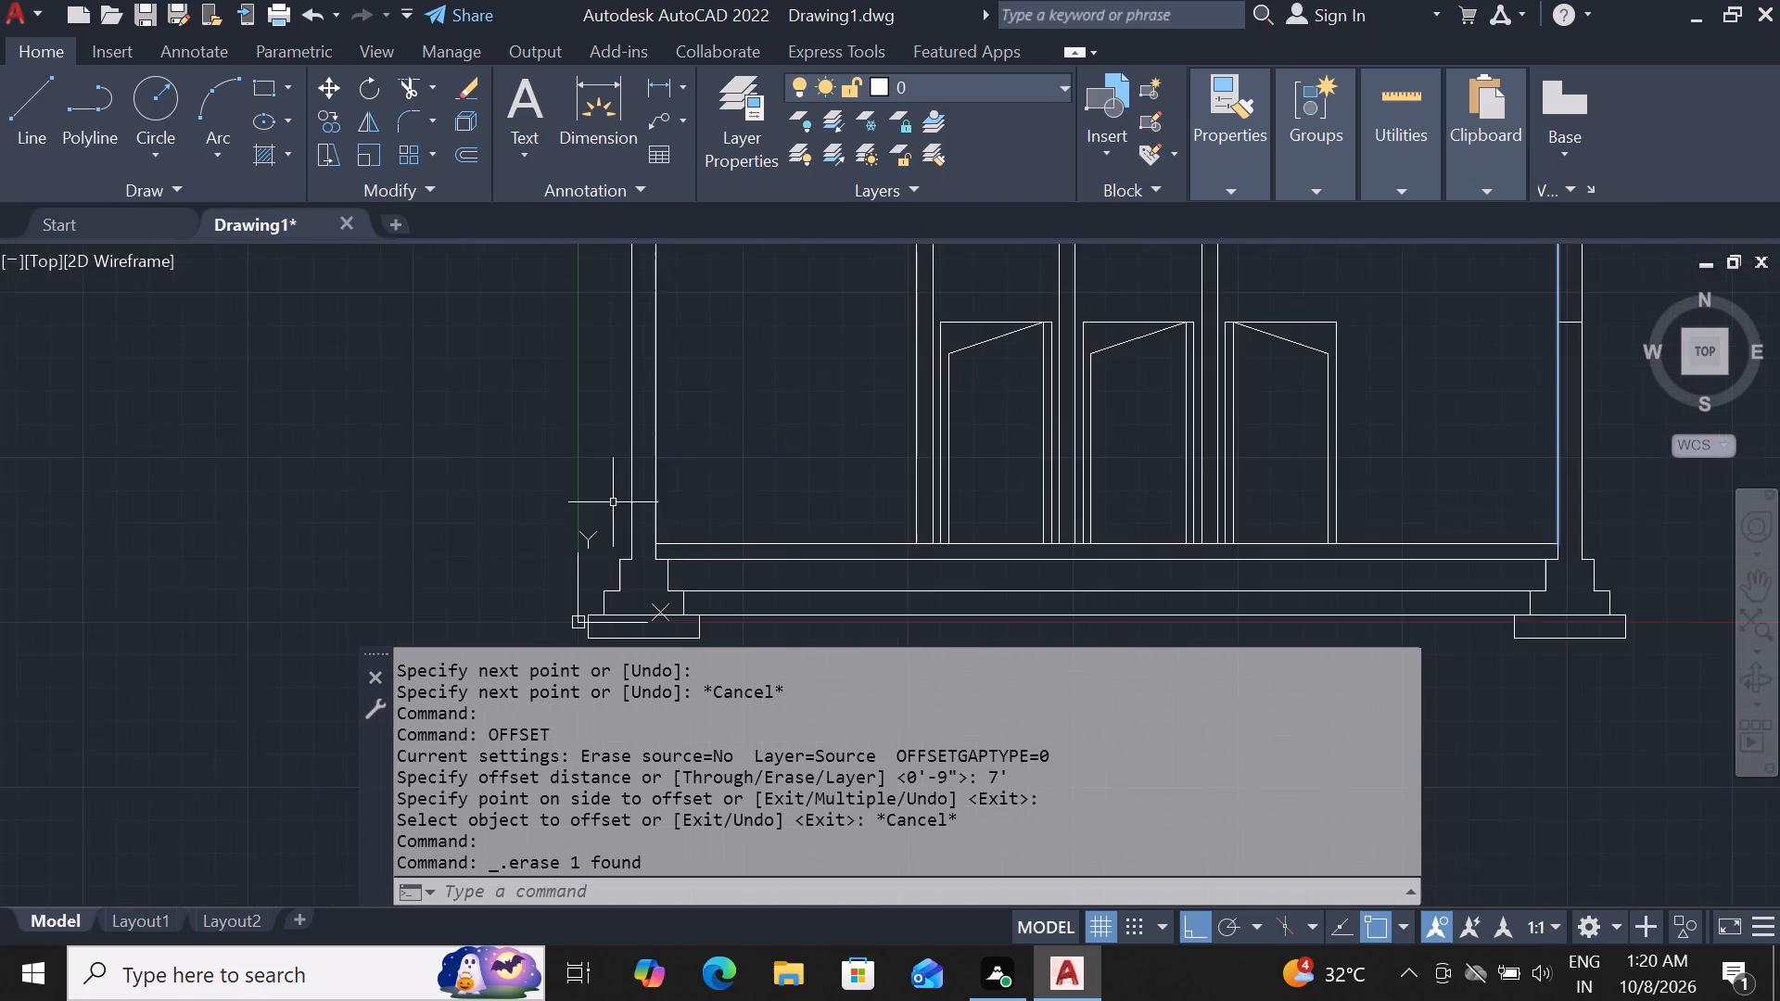
{"action": "scroll", "coordinate": [655, 535], "scroll_direction": "up", "scroll_amount": 2}
{"action": "type", "text": "l"}
{"action": "key", "text": "space"}
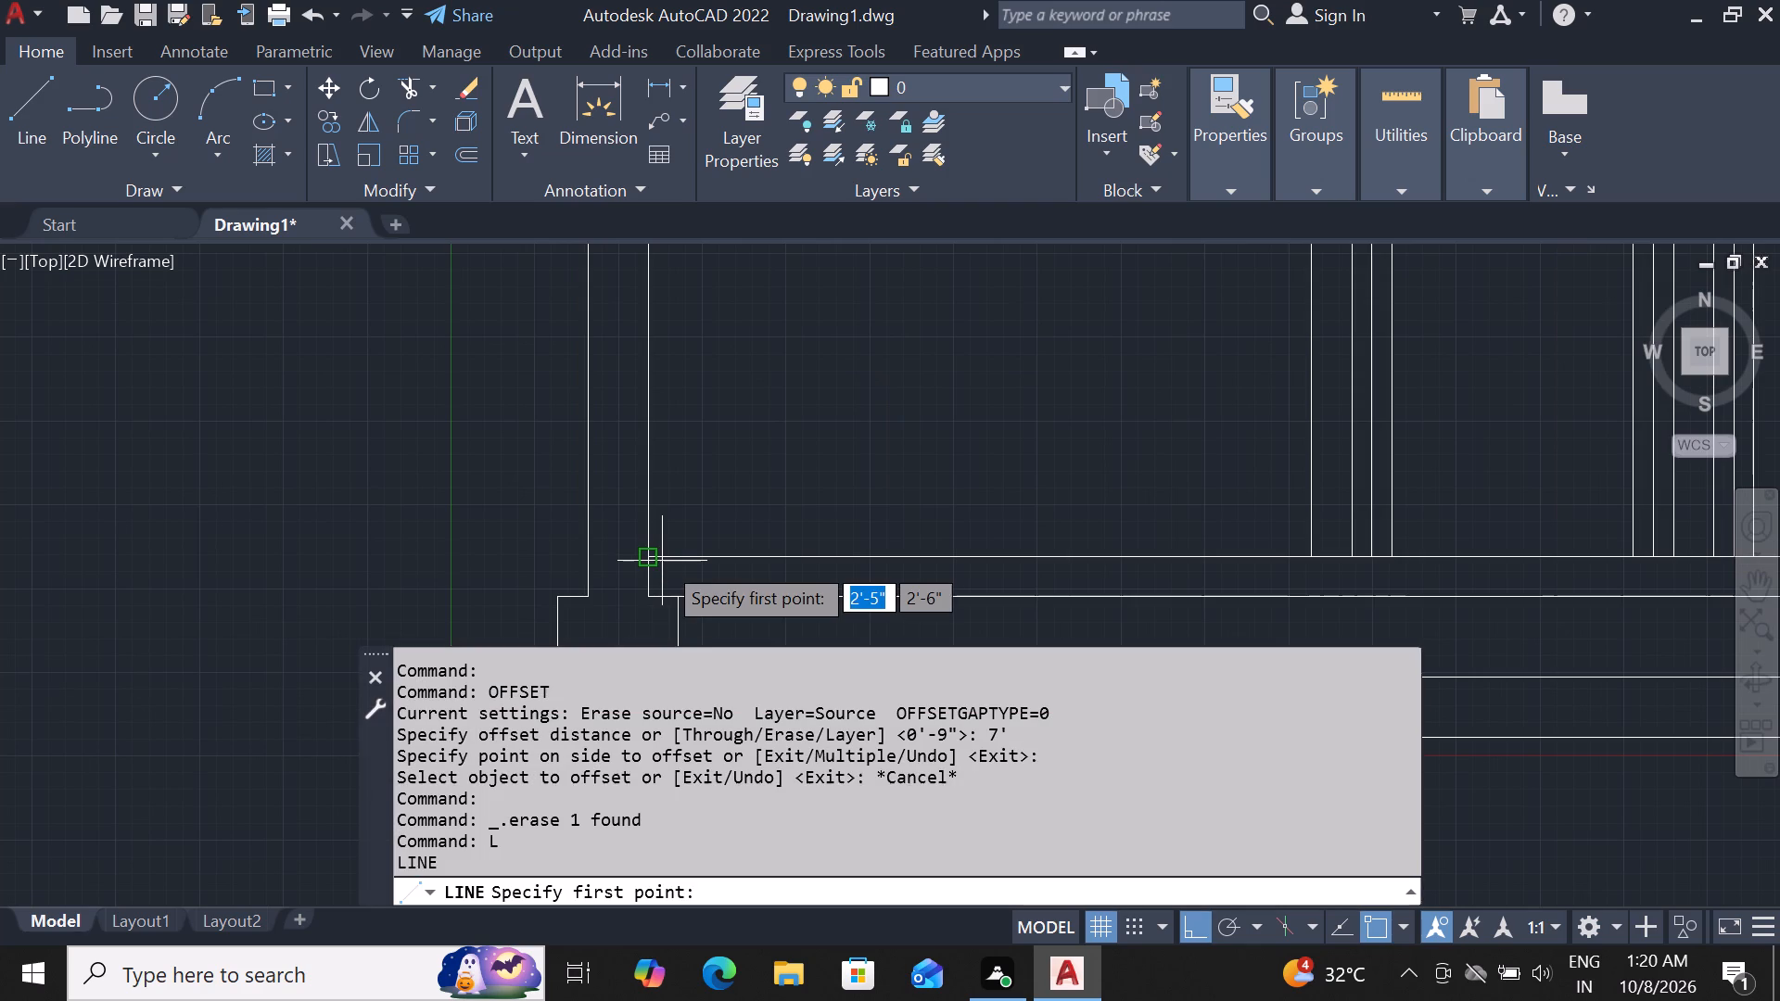
{"action": "scroll", "coordinate": [655, 564], "scroll_direction": "up", "scroll_amount": 2}
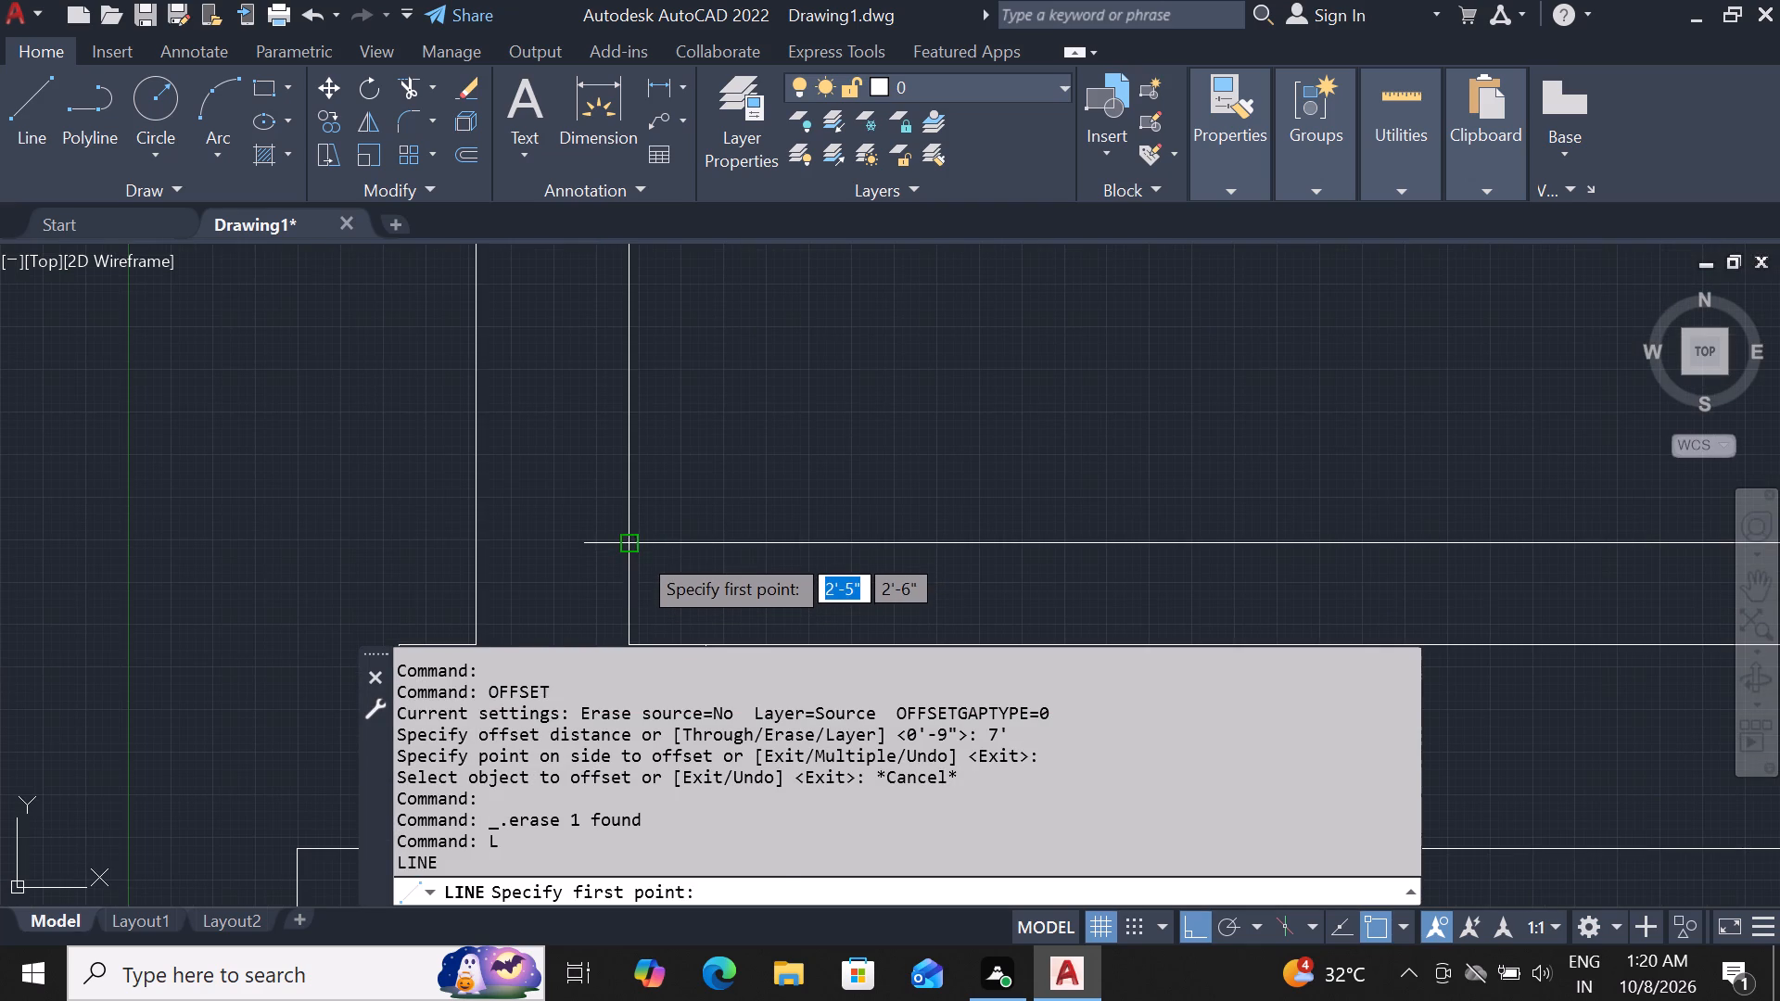
{"action": "left_click", "coordinate": [637, 551]}
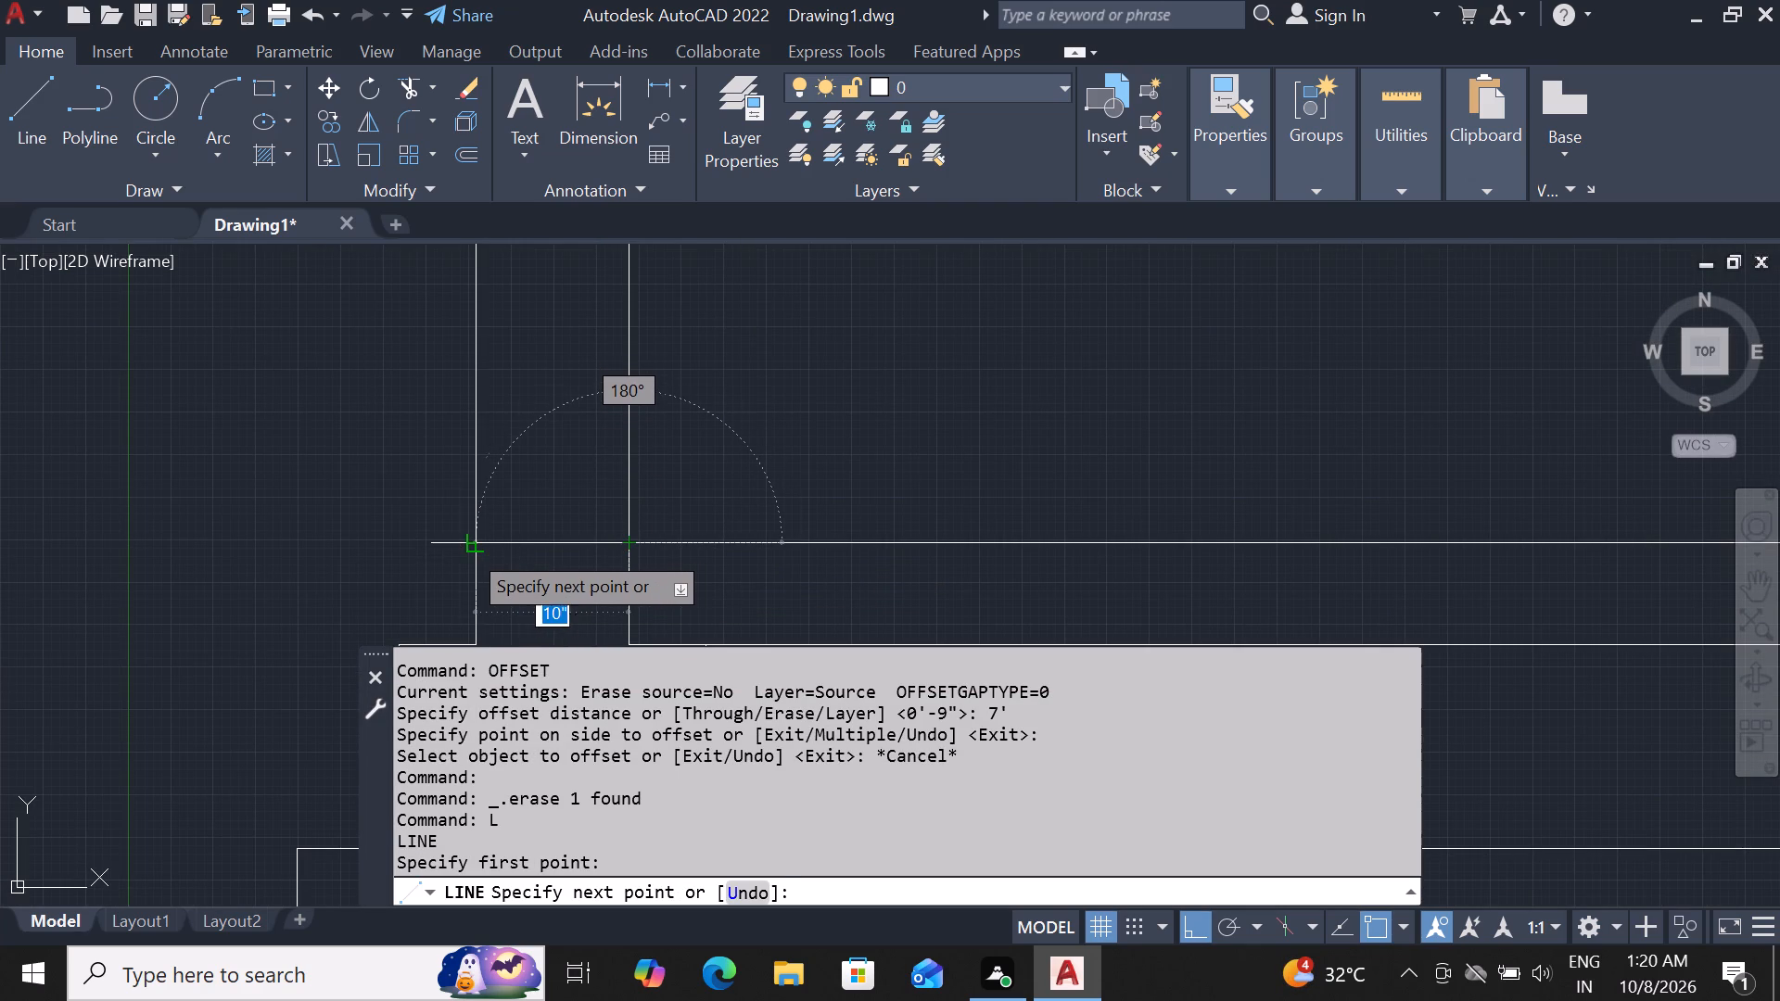
{"action": "left_click", "coordinate": [469, 547]}
{"action": "key", "text": "Escape"}
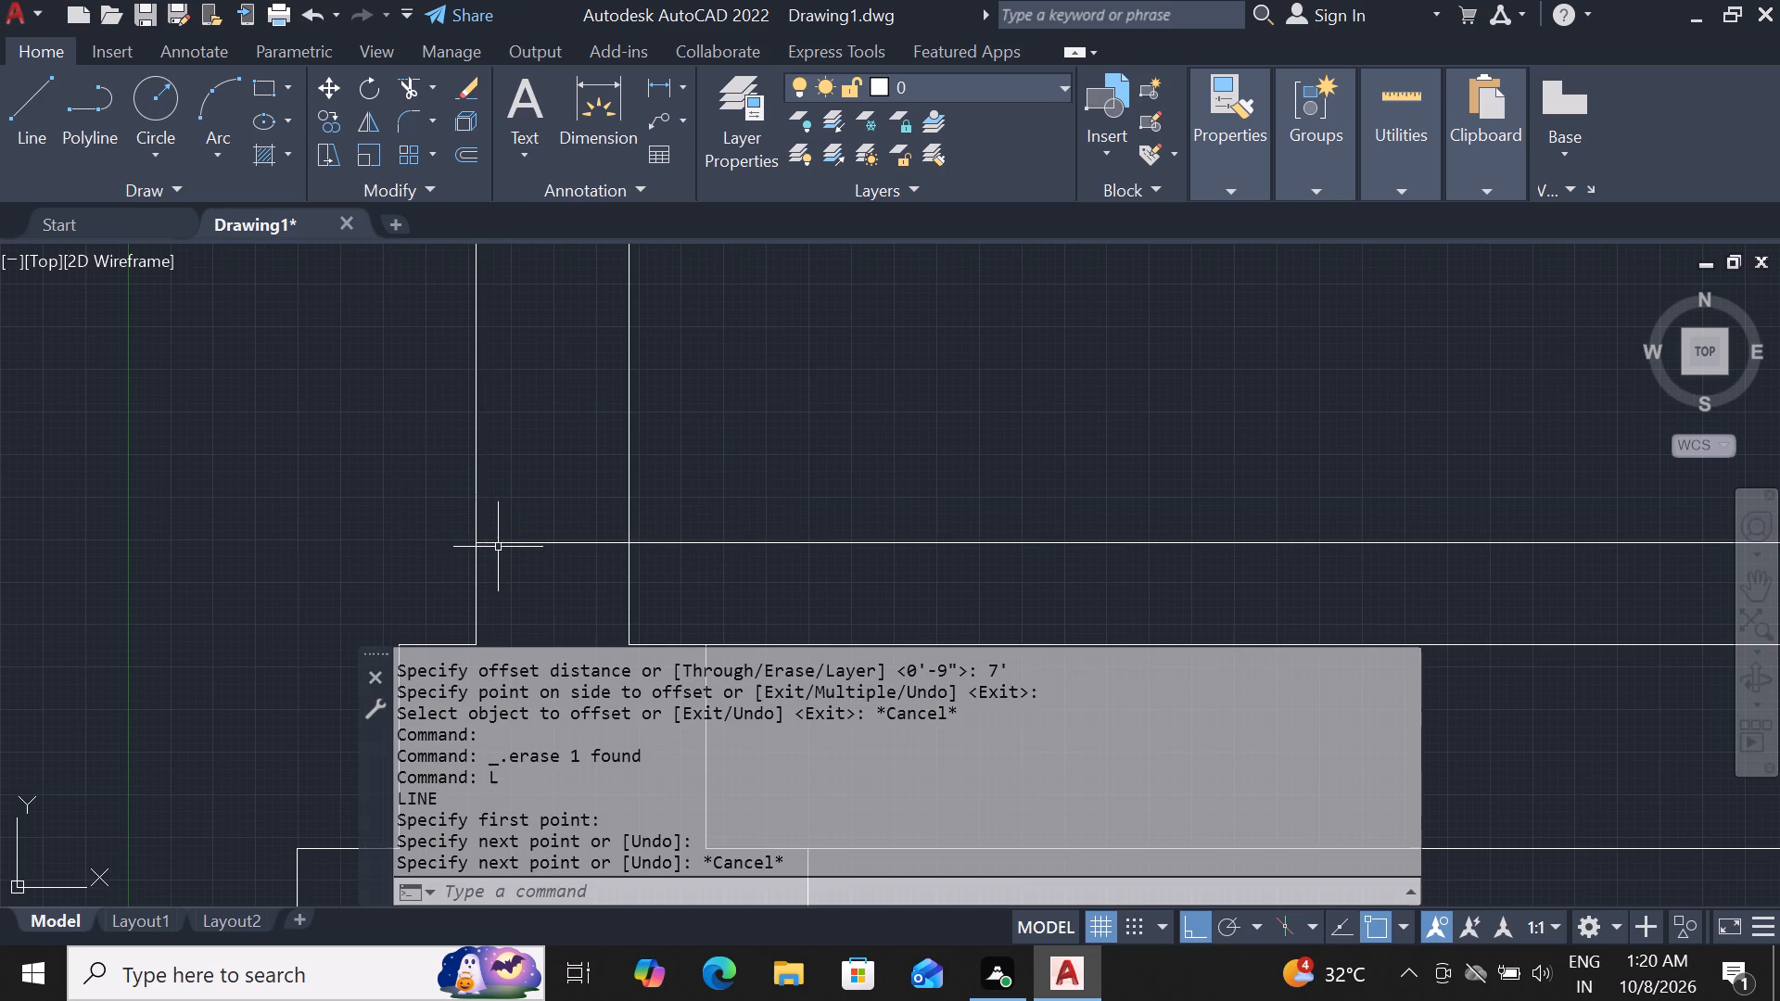
Offset the left wall's floor-level line 7' upward.
{"action": "left_click", "coordinate": [515, 544]}
{"action": "key", "text": "o"}
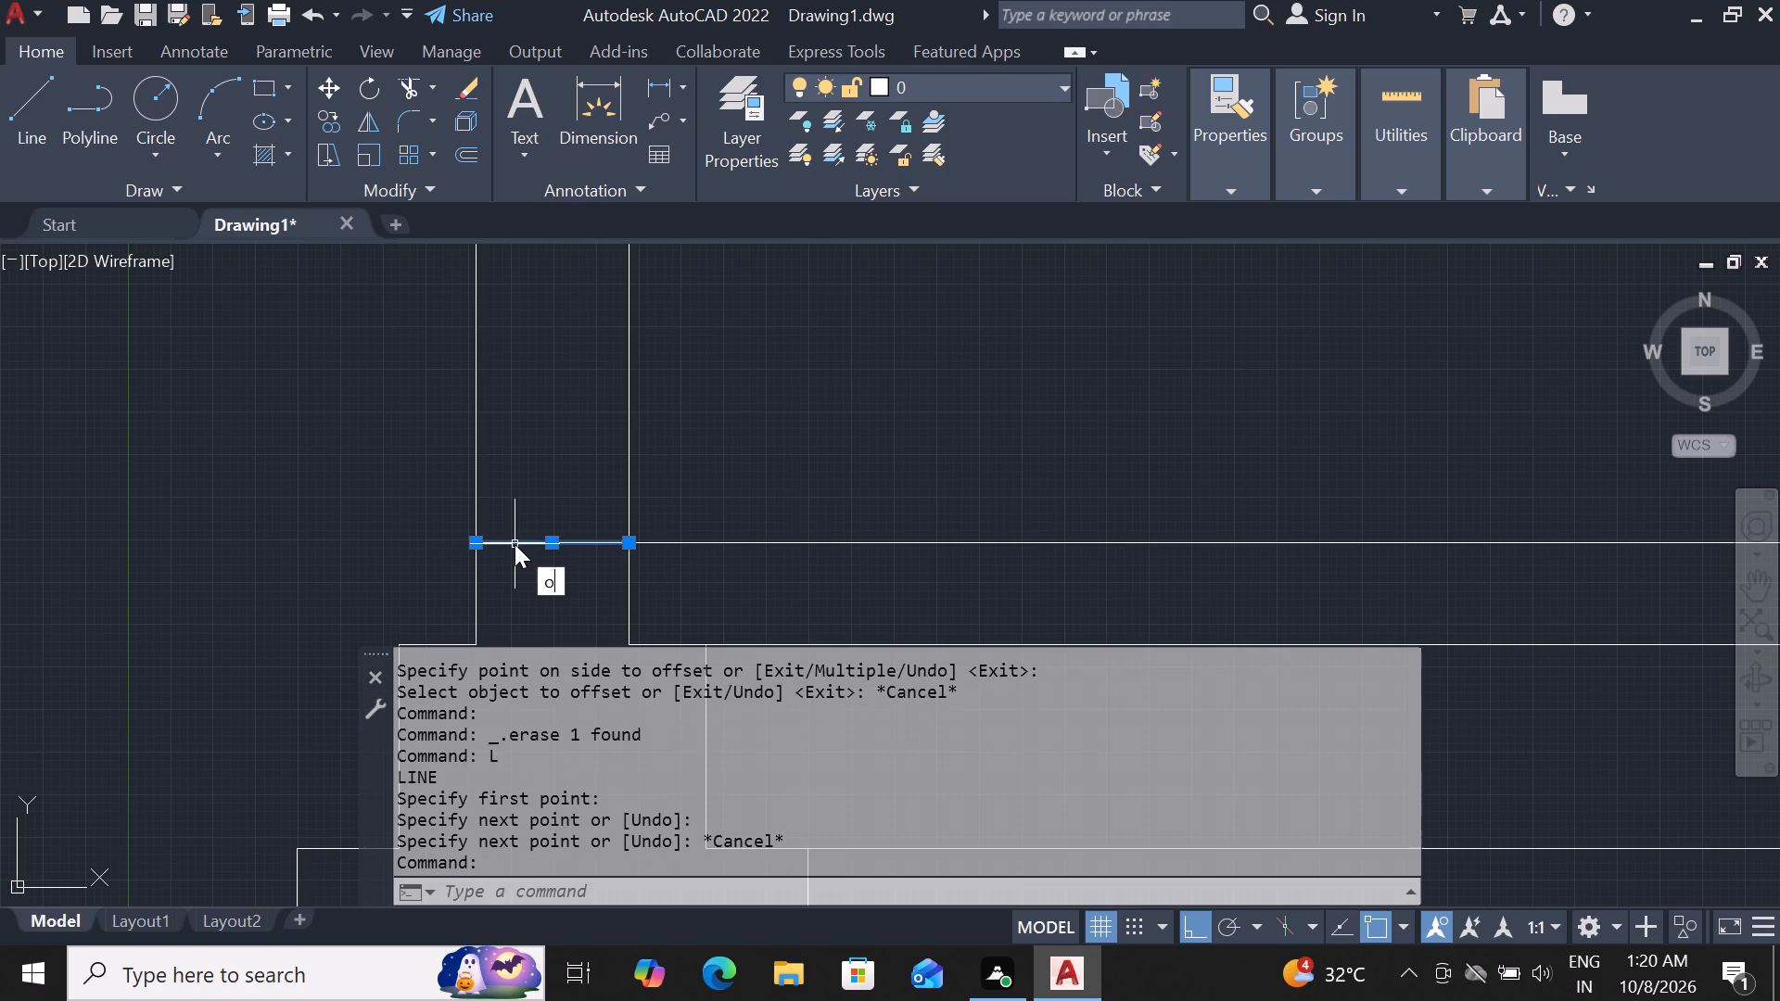
{"action": "type", "text": "f"}
{"action": "key", "text": "space"}
{"action": "type", "text": "7'"}
{"action": "key", "text": "Return"}
{"action": "left_click", "coordinate": [499, 401]}
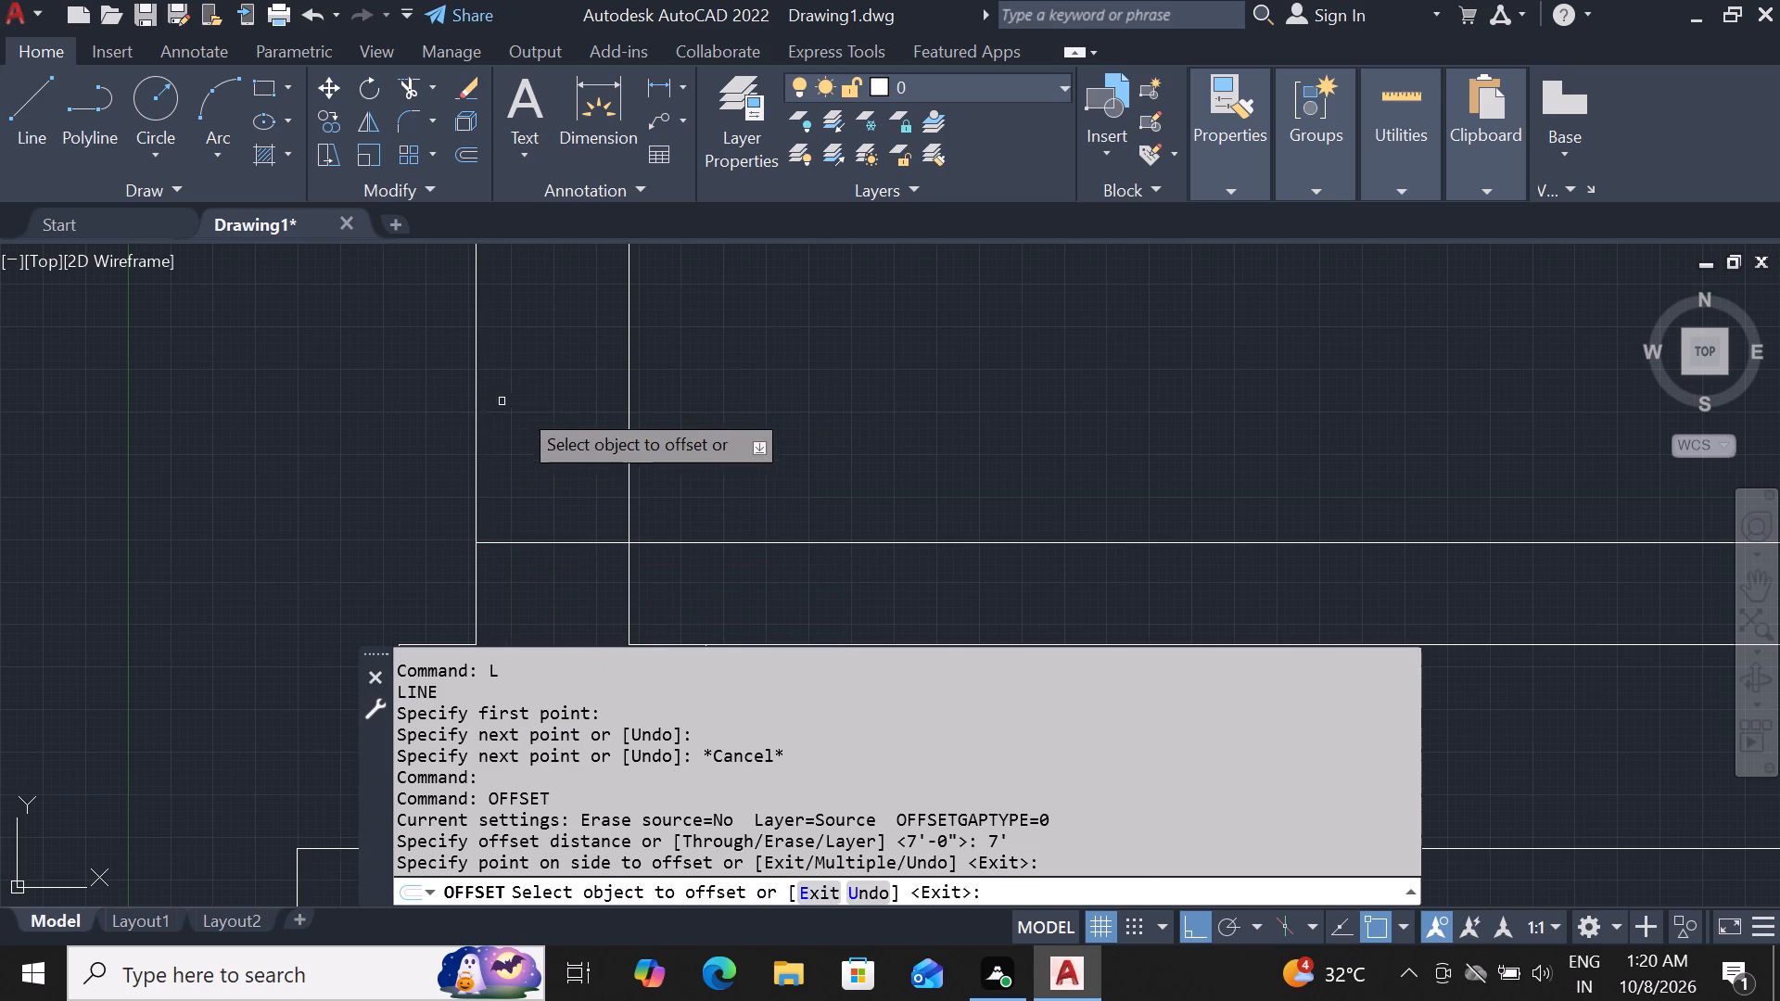
{"action": "scroll", "coordinate": [558, 481], "scroll_direction": "down", "scroll_amount": 2}
{"action": "left_click", "coordinate": [563, 510]}
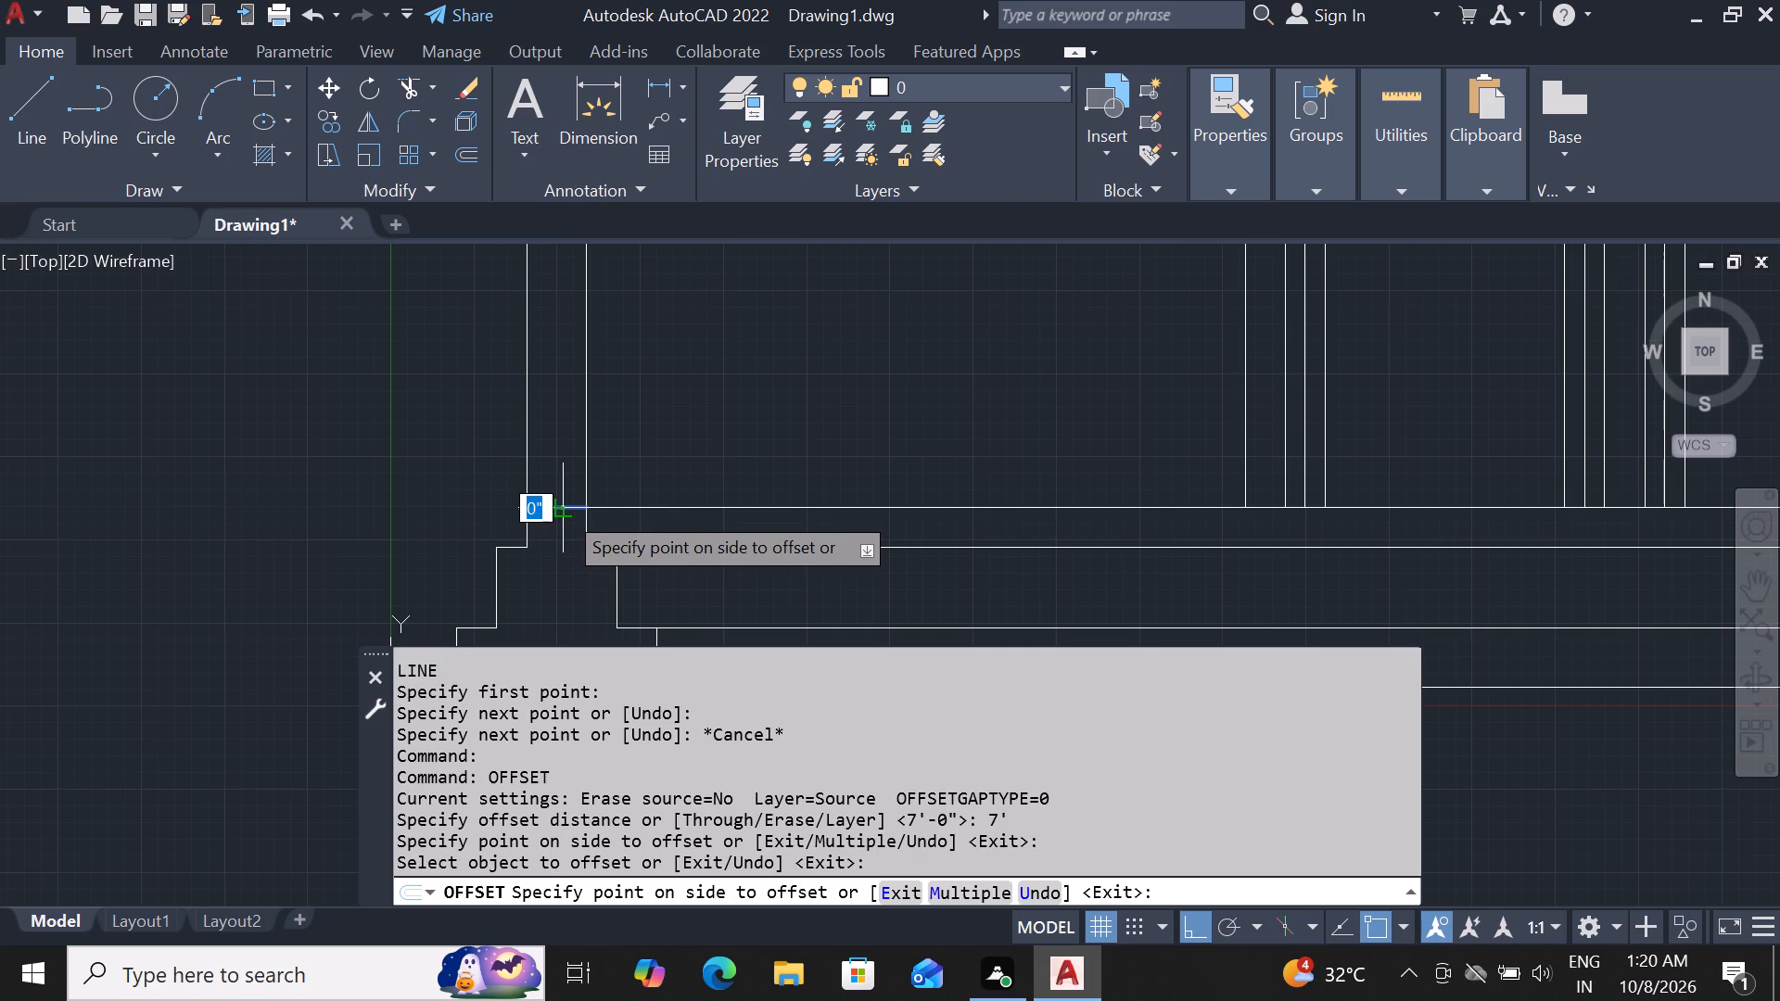
{"action": "key", "text": "Escape"}
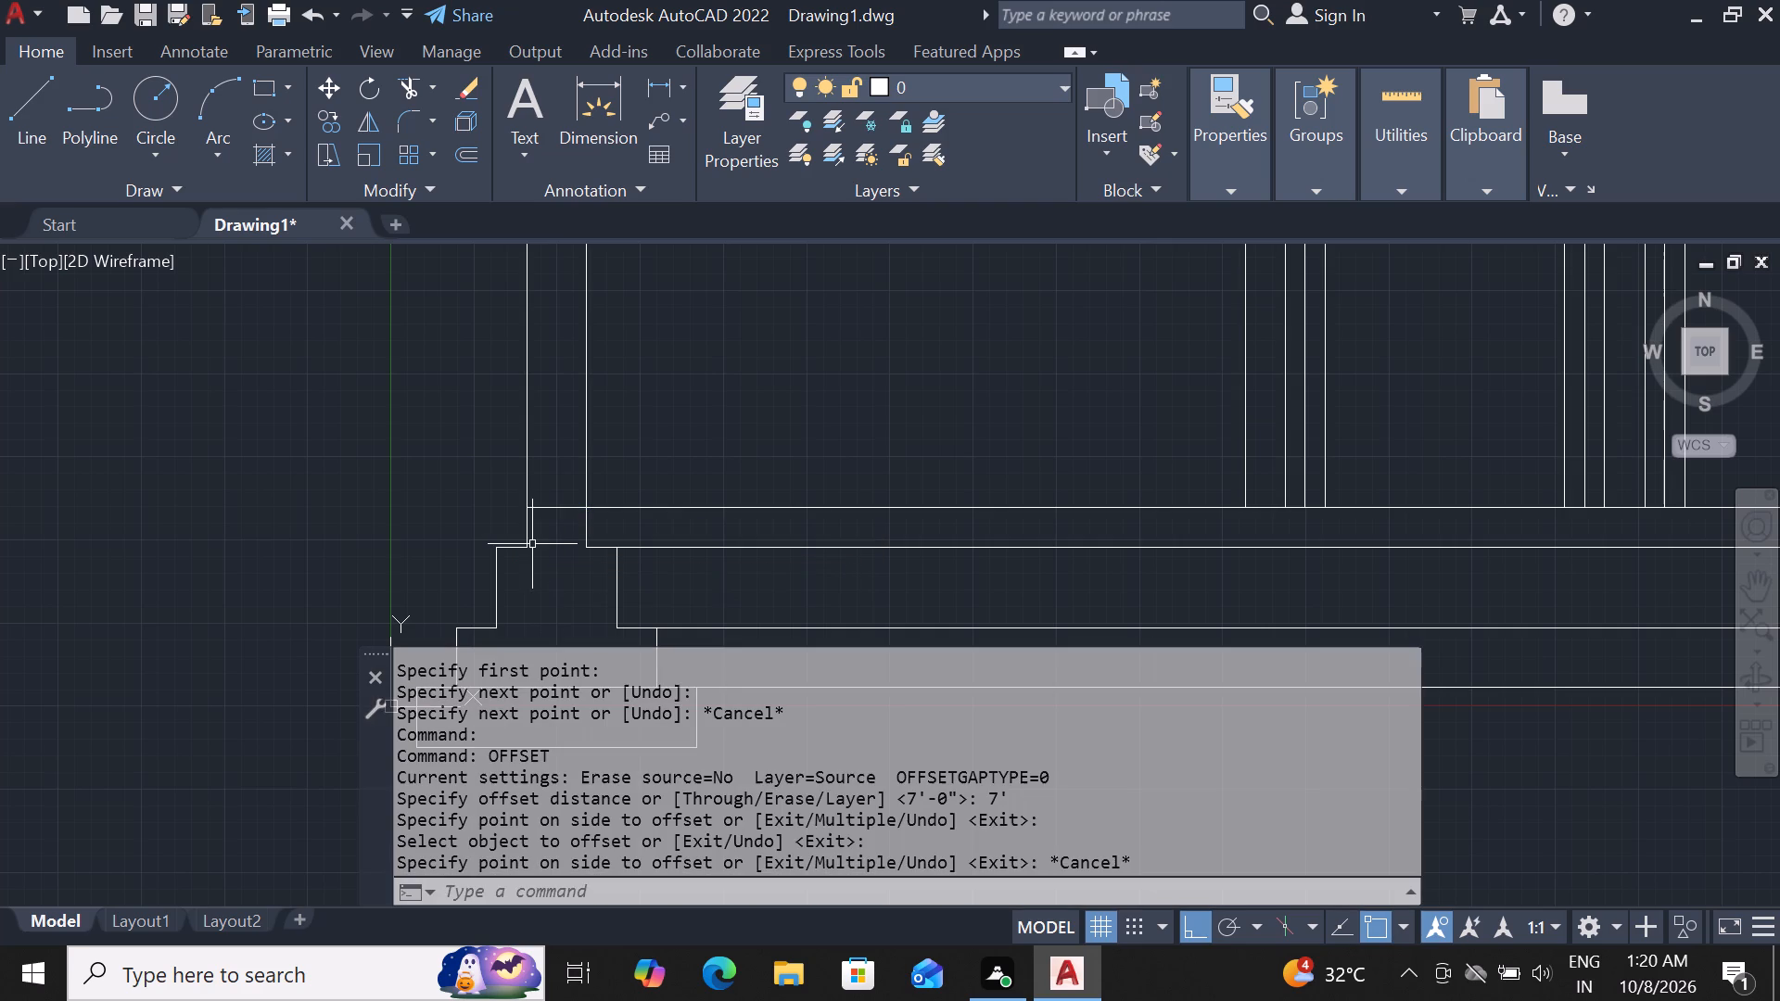
Delete the original floor-level line across the left wall.
{"action": "left_click", "coordinate": [560, 508]}
{"action": "key", "text": "Delete"}
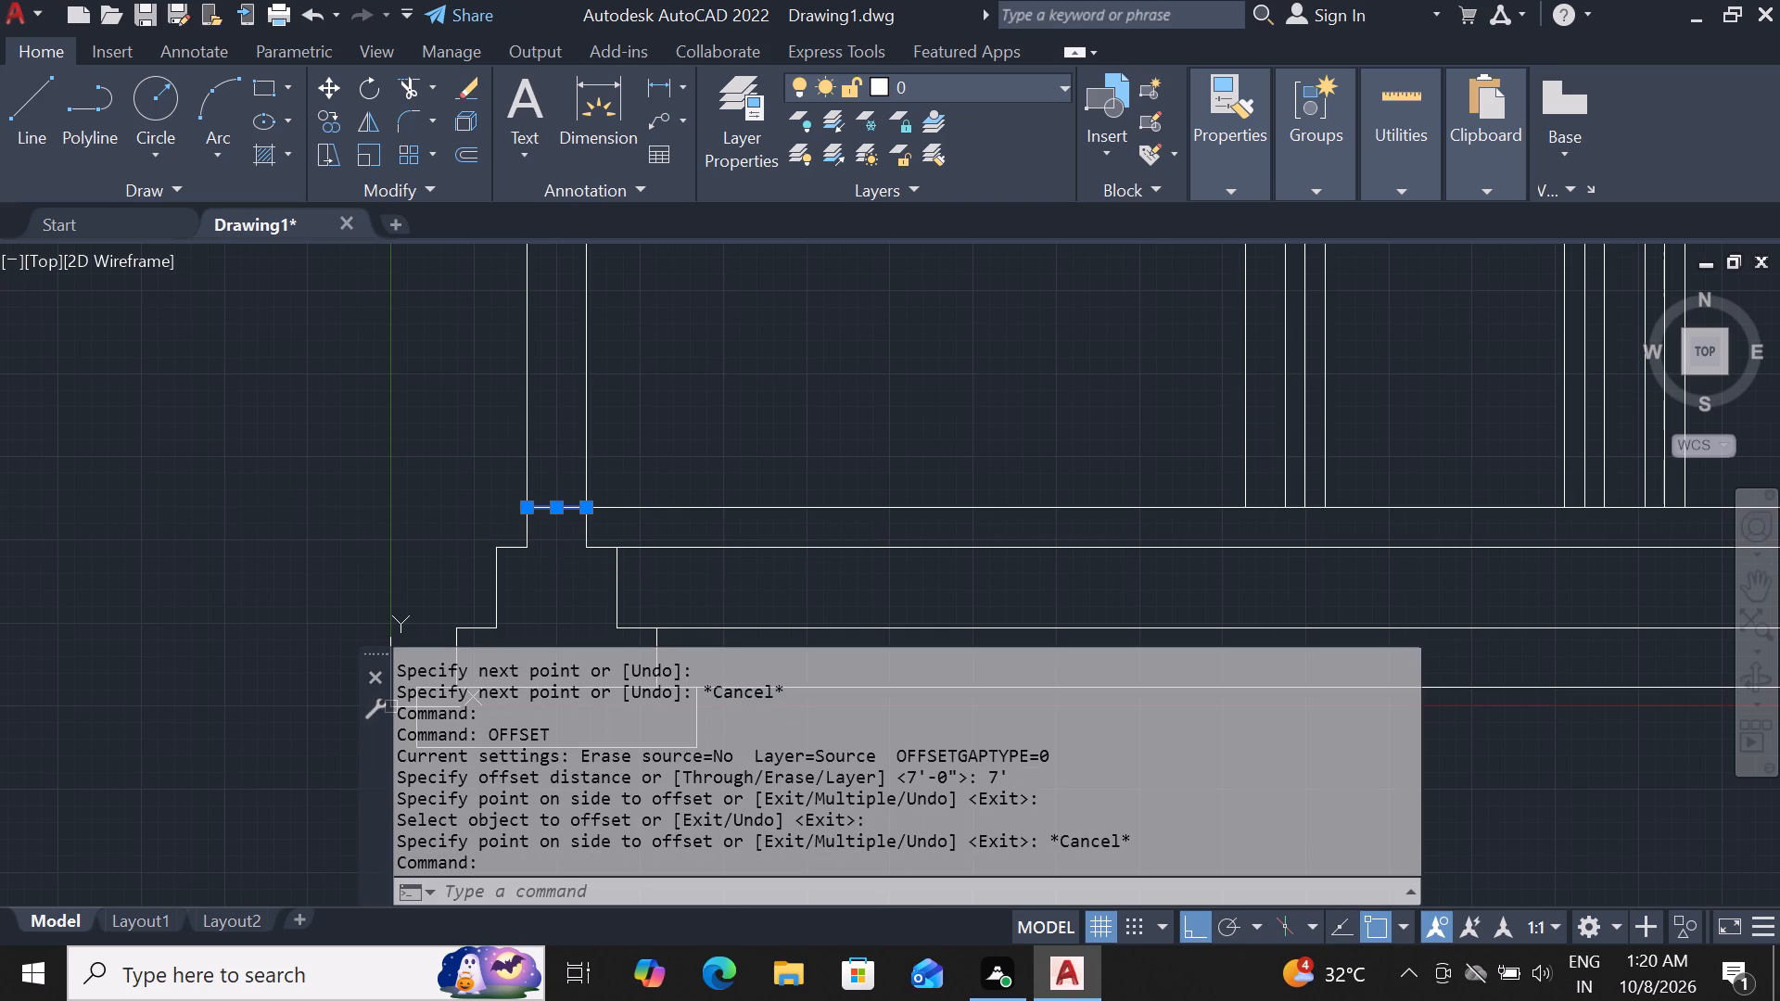
Offset the left wall's line at 7' above the floor downward by 3".
{"action": "scroll", "coordinate": [560, 517], "scroll_direction": "down", "scroll_amount": 5}
{"action": "scroll", "coordinate": [563, 473], "scroll_direction": "up", "scroll_amount": 3}
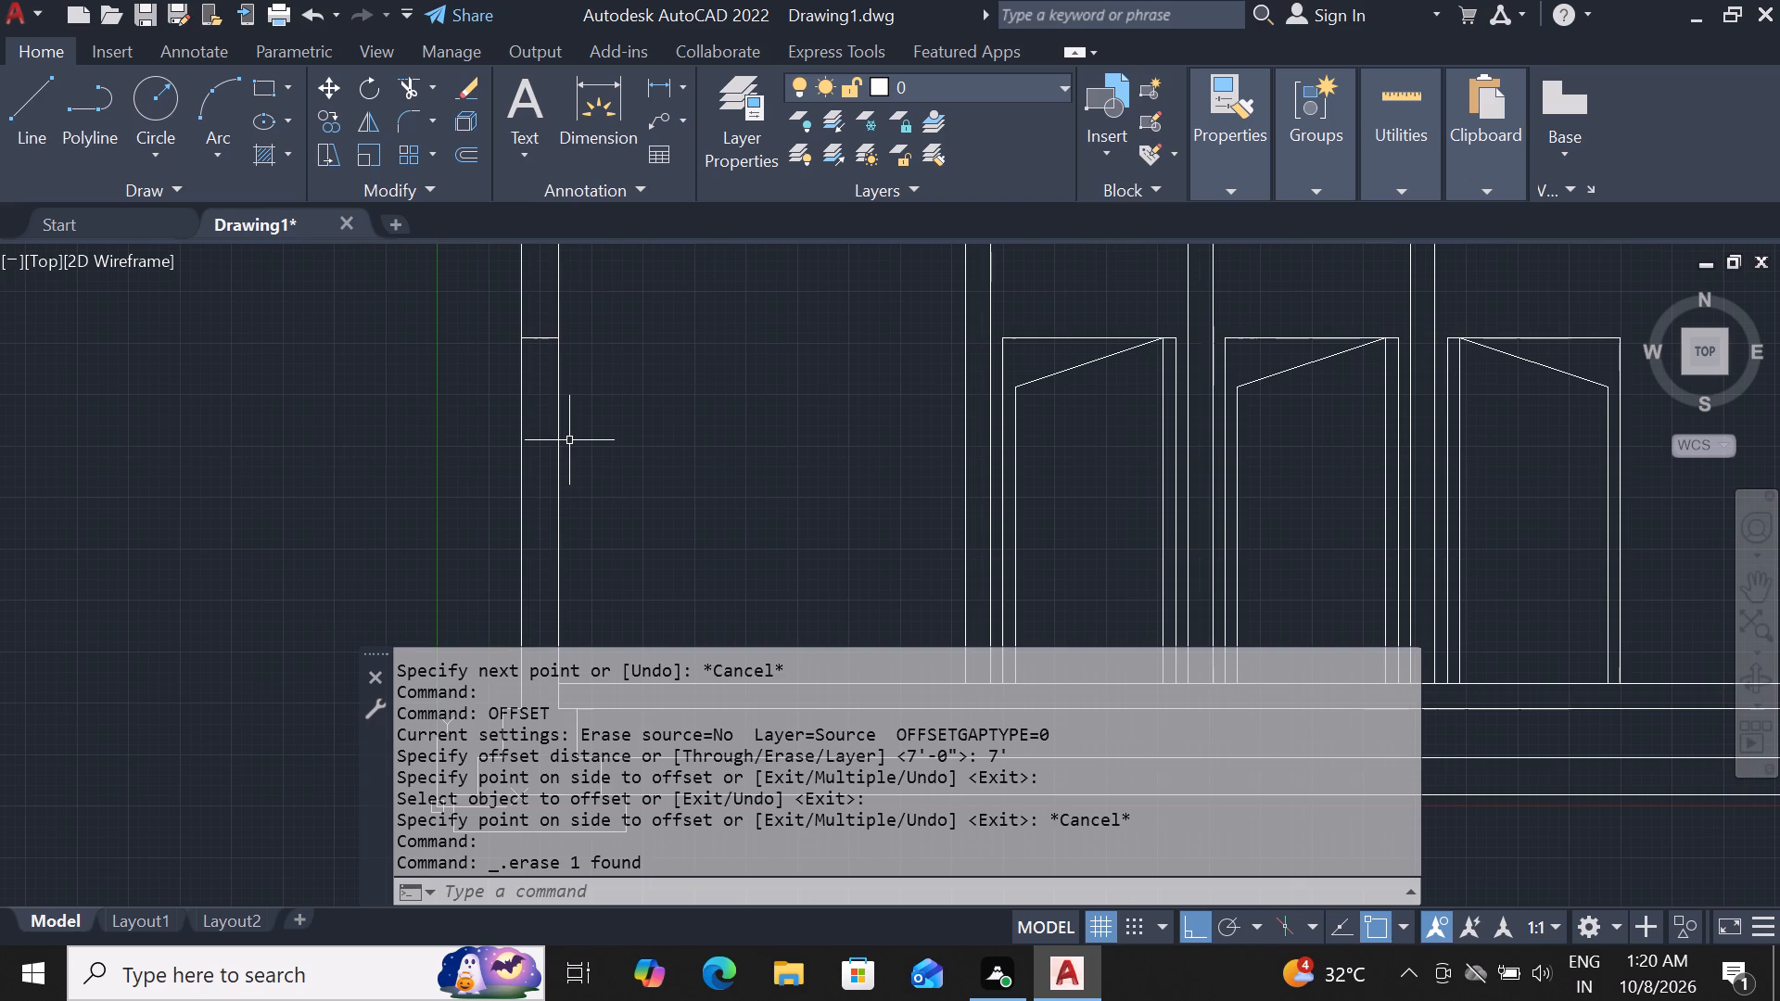
{"action": "scroll", "coordinate": [569, 437], "scroll_direction": "down", "scroll_amount": 4}
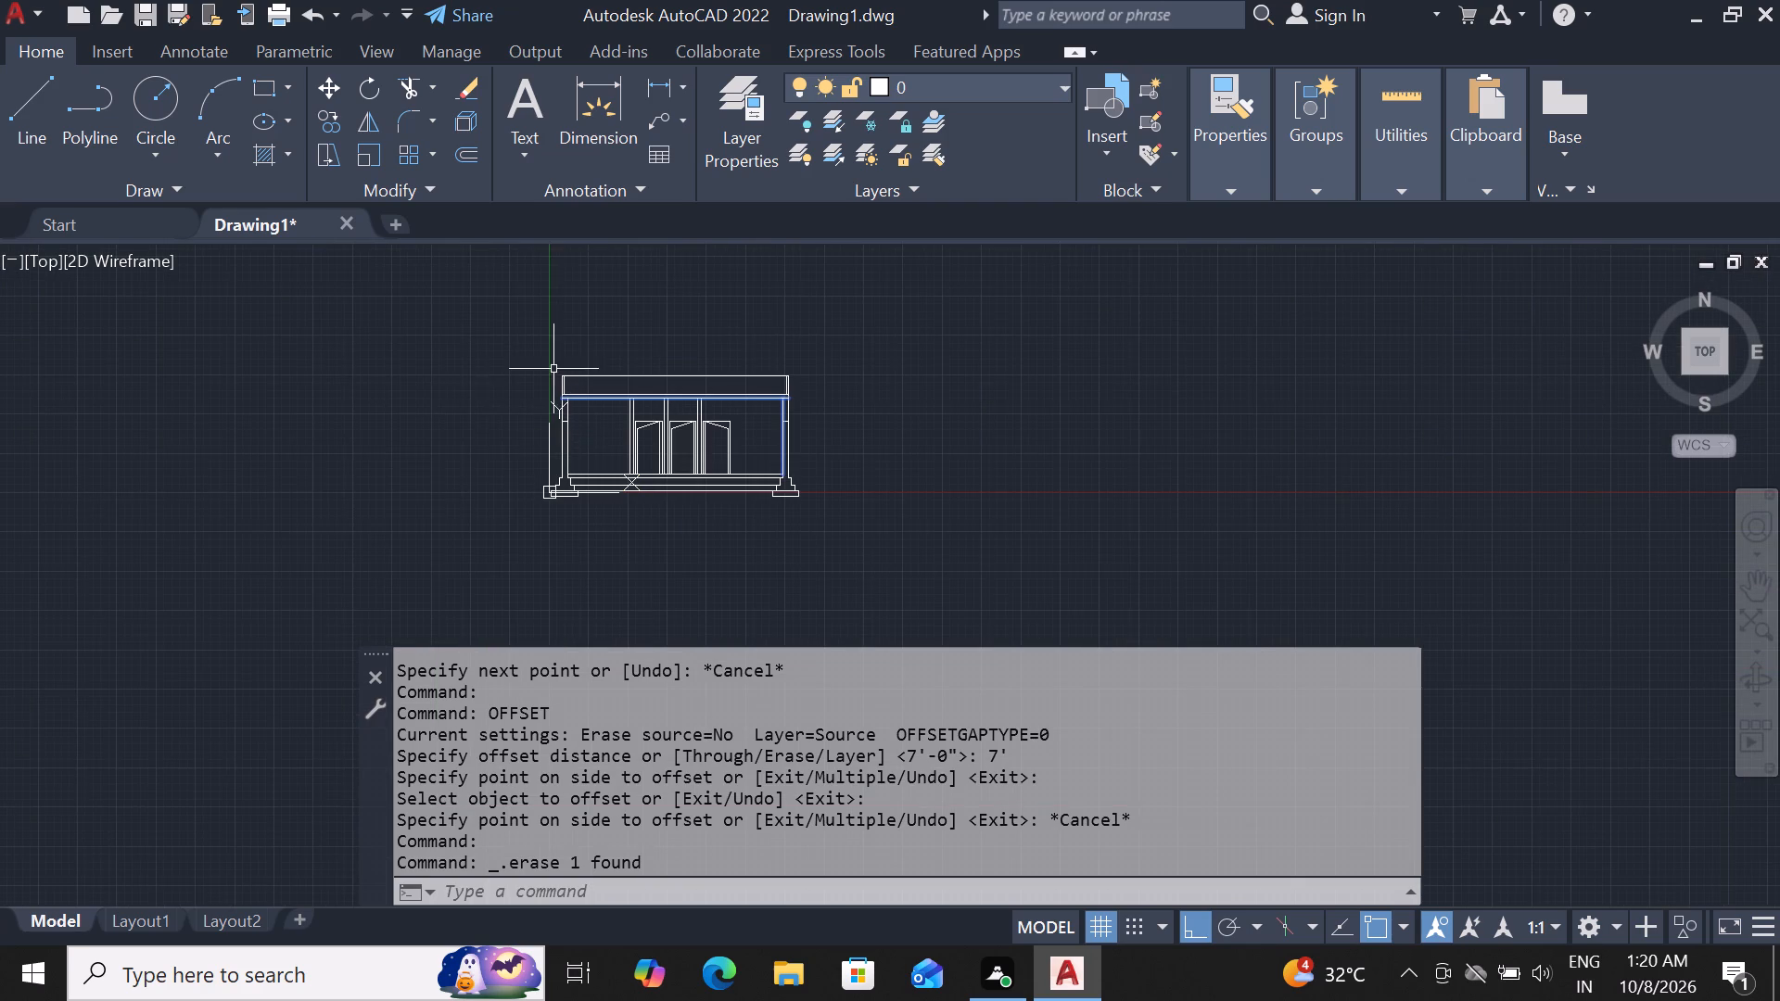
{"action": "scroll", "coordinate": [553, 369], "scroll_direction": "up", "scroll_amount": 2}
{"action": "scroll", "coordinate": [578, 523], "scroll_direction": "up", "scroll_amount": 3}
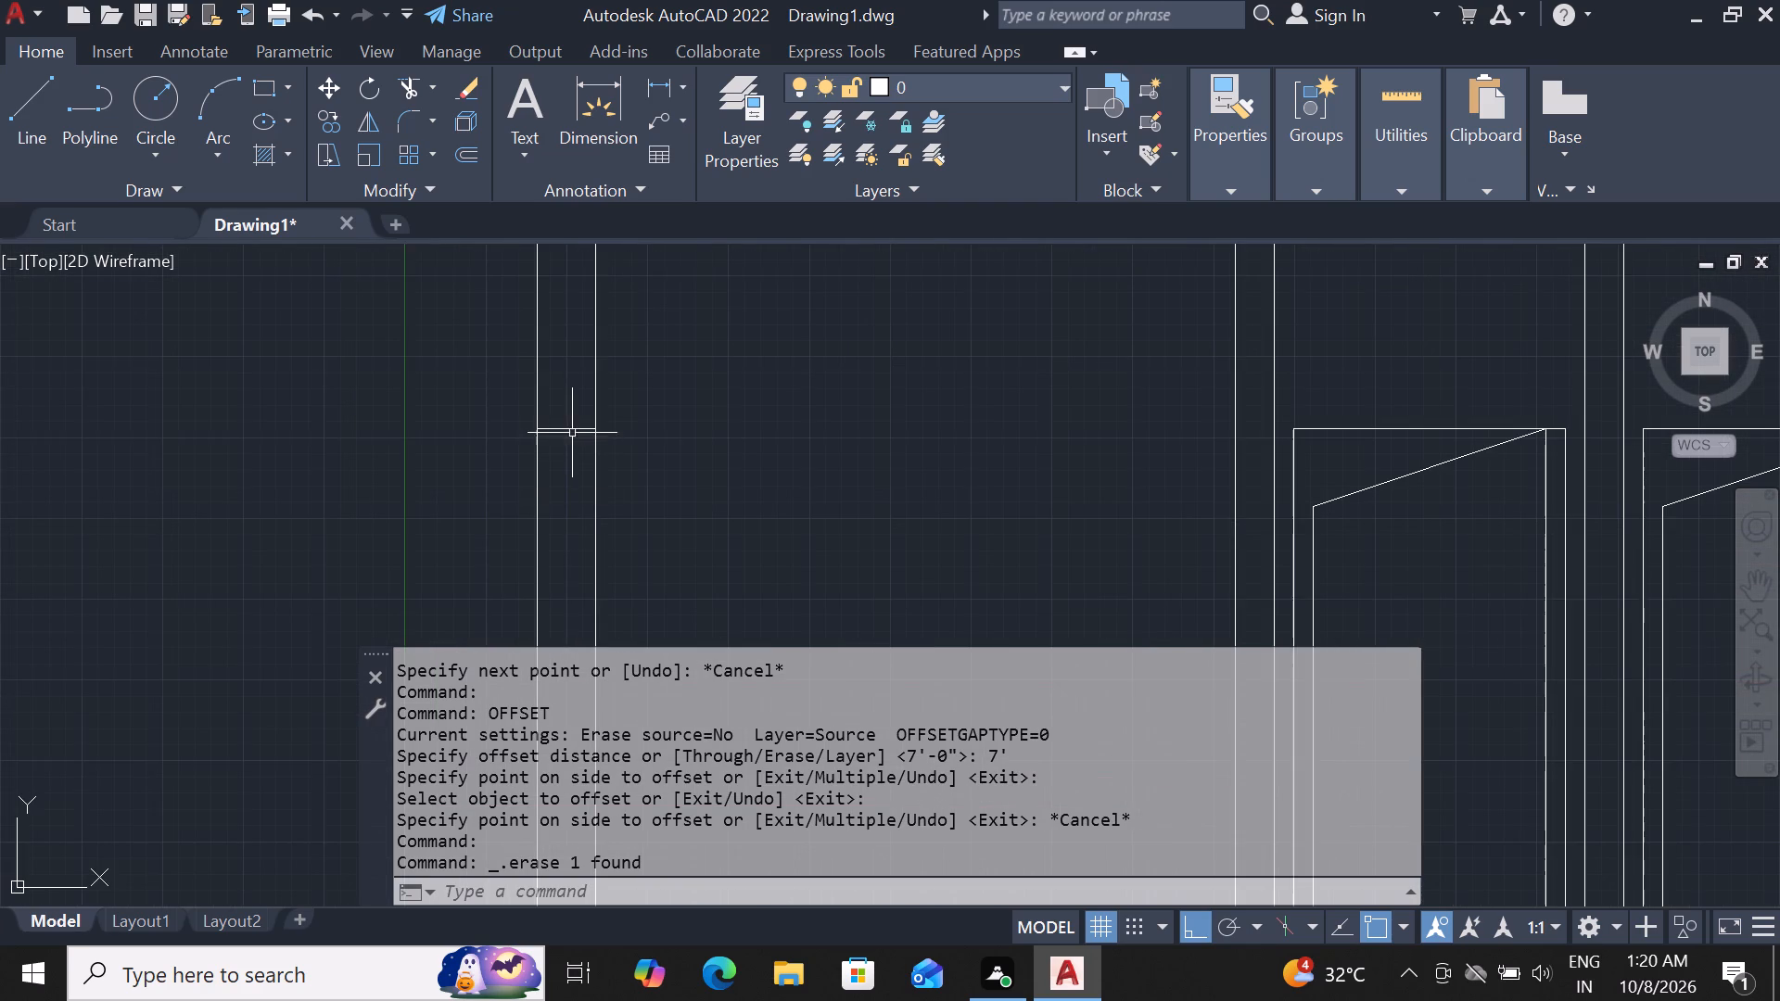
{"action": "left_click", "coordinate": [583, 428]}
{"action": "key", "text": "o"}
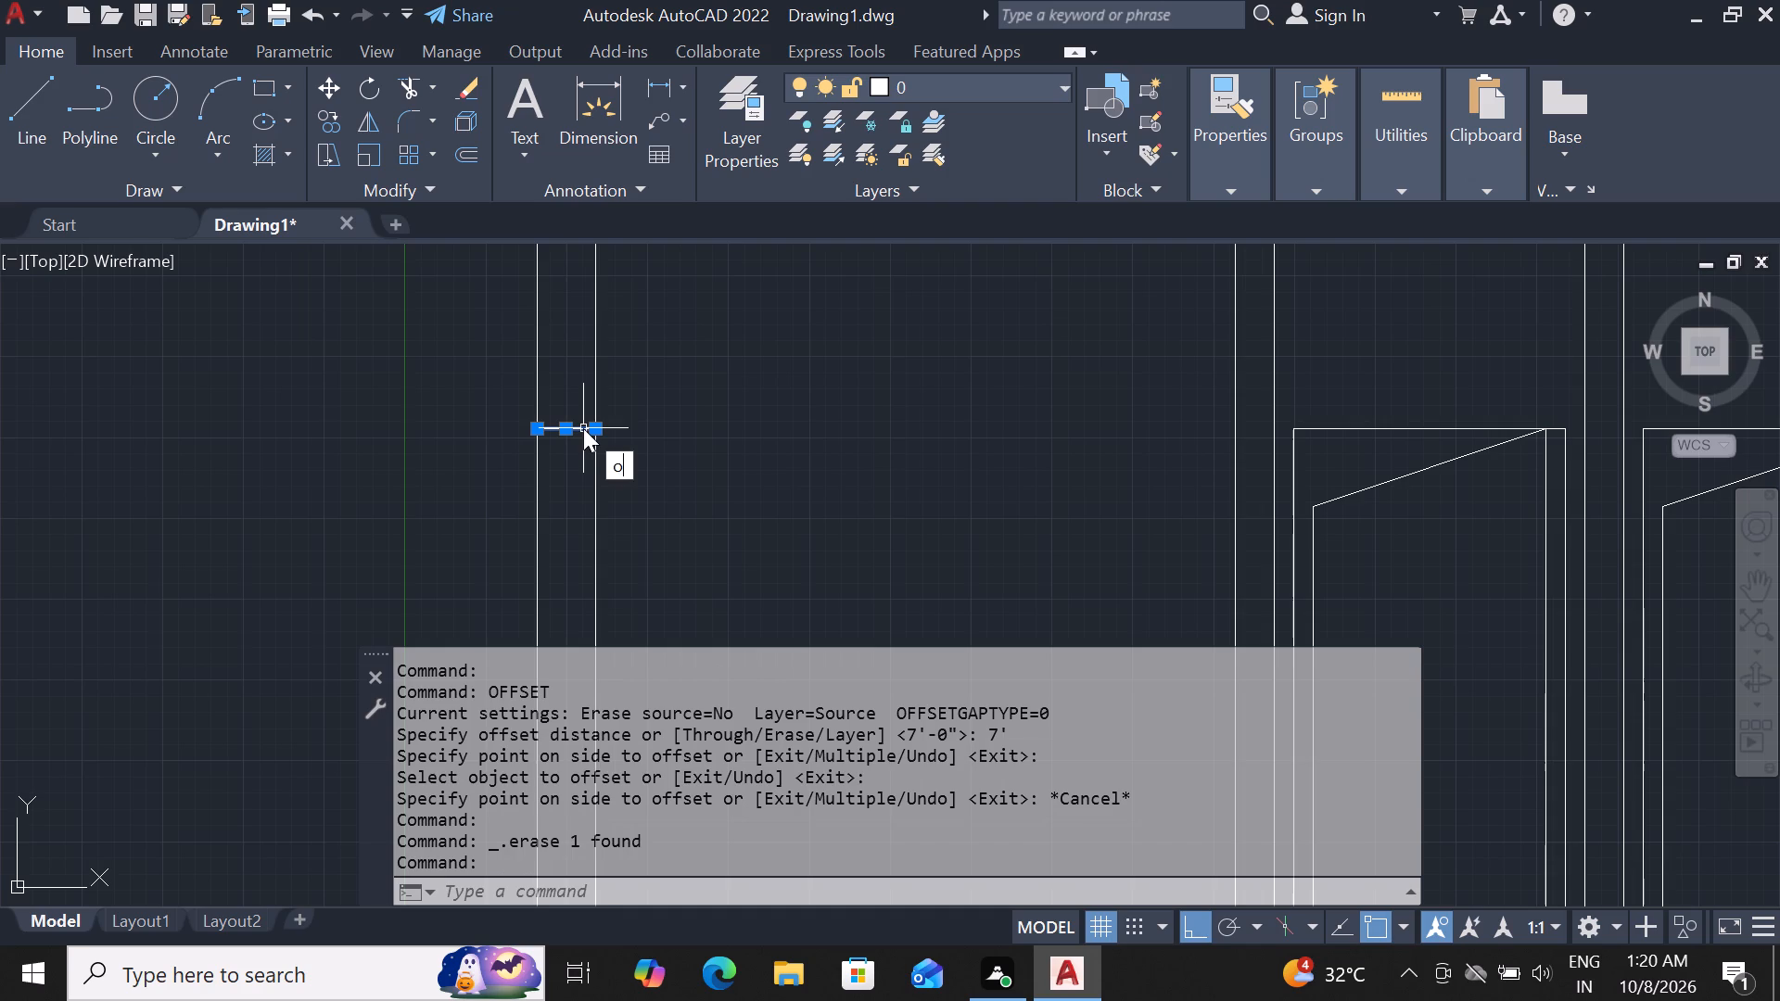
{"action": "type", "text": "f"}
{"action": "key", "text": "space"}
{"action": "key", "text": "3"}
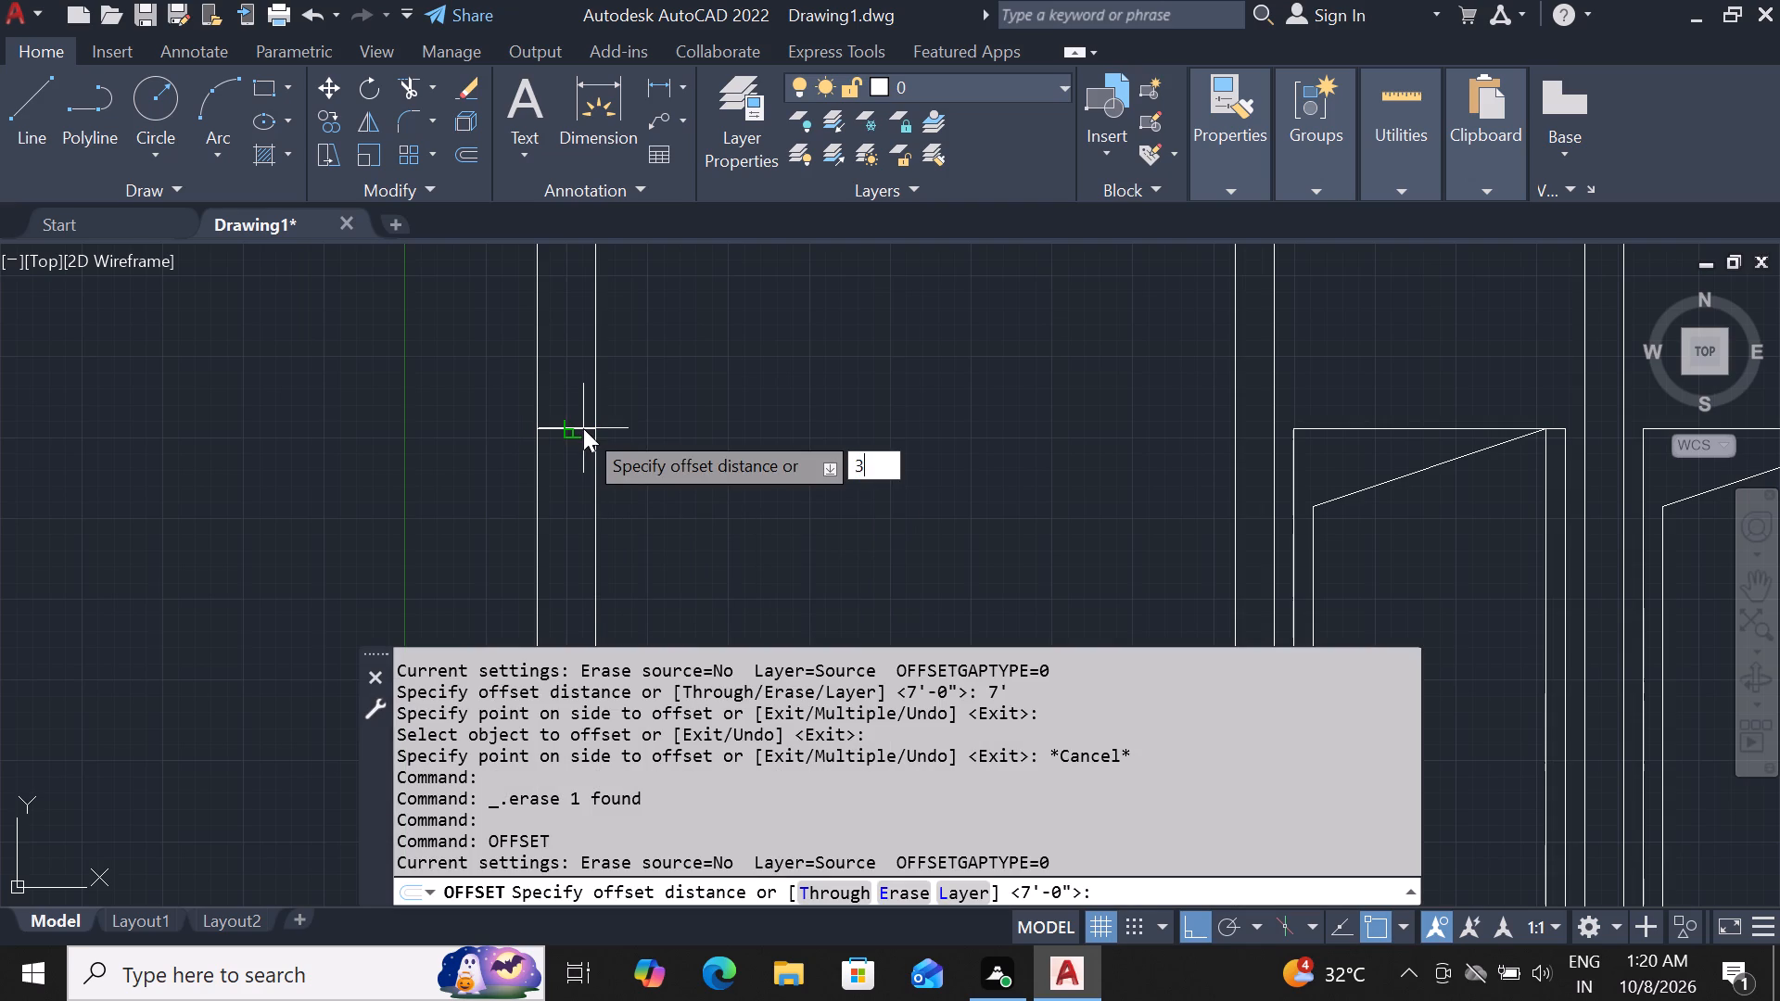
{"action": "key", "text": "shift+quotedbl"}
{"action": "key", "text": "Return"}
{"action": "left_click", "coordinate": [583, 450]}
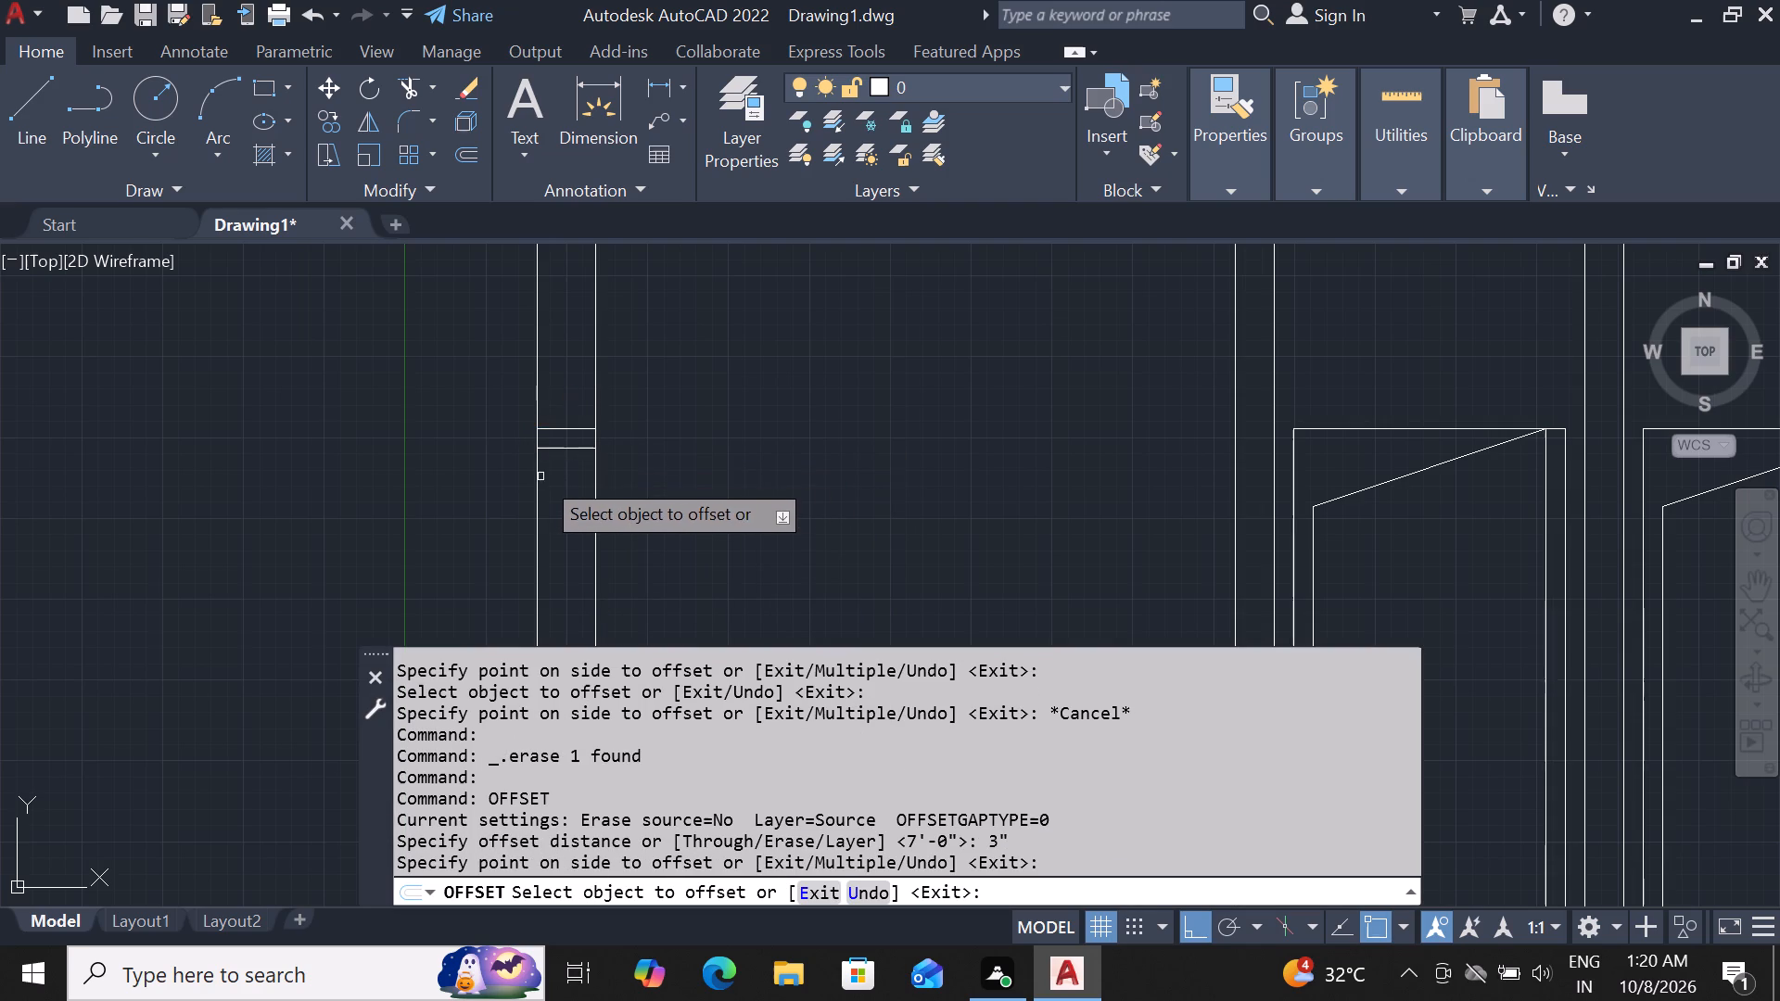
{"action": "scroll", "coordinate": [540, 466], "scroll_direction": "up", "scroll_amount": 1}
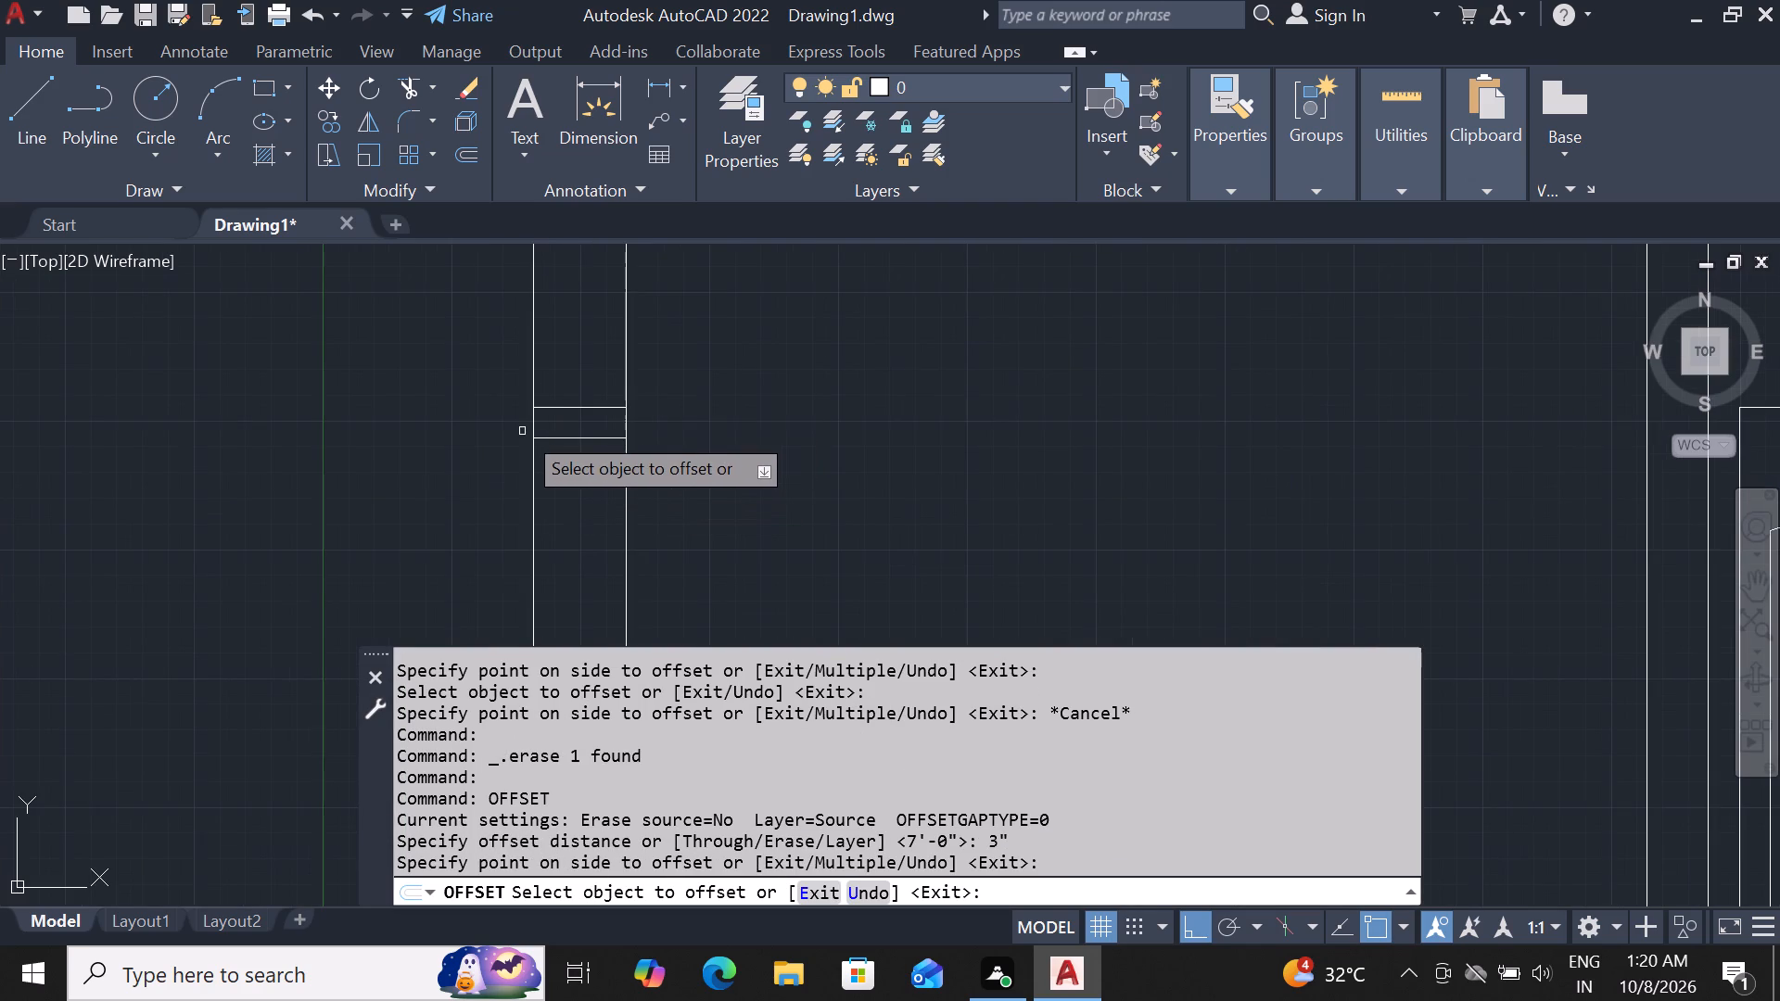
{"action": "key", "text": "Escape"}
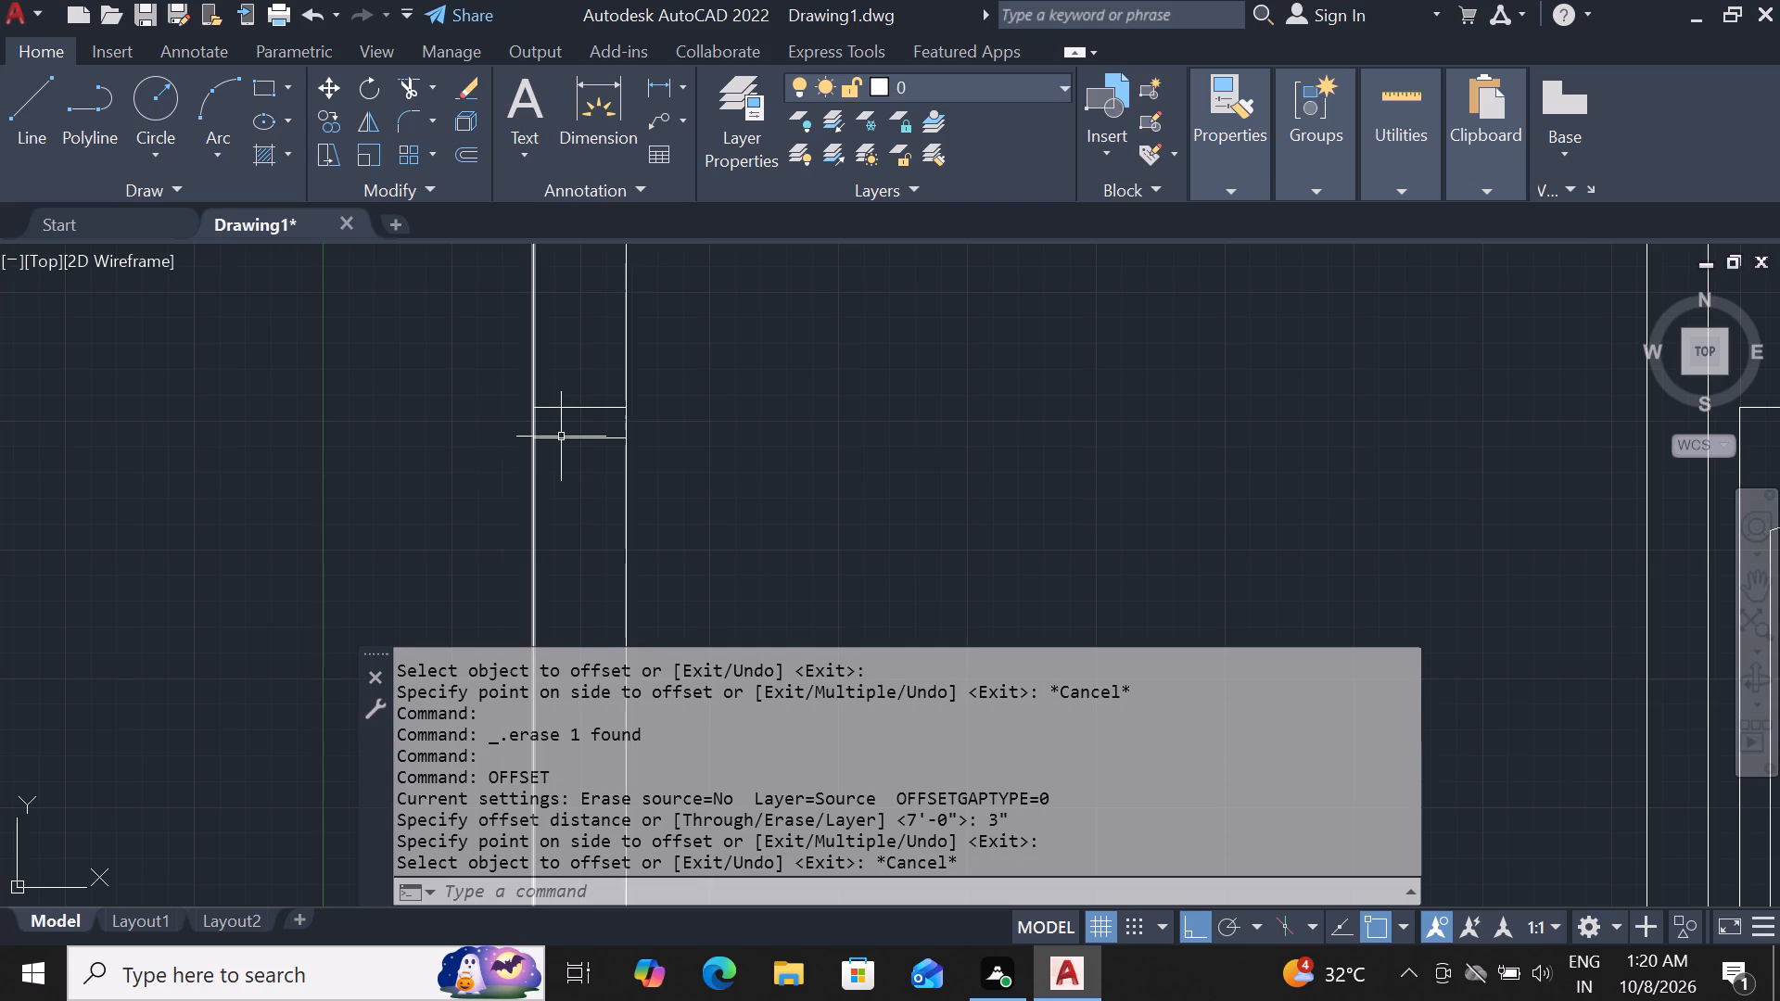
Draw a line 3' outward from the left wall's outer face at the lower cross line, and a 1.5" upright at its tip.
{"action": "key", "text": "l"}
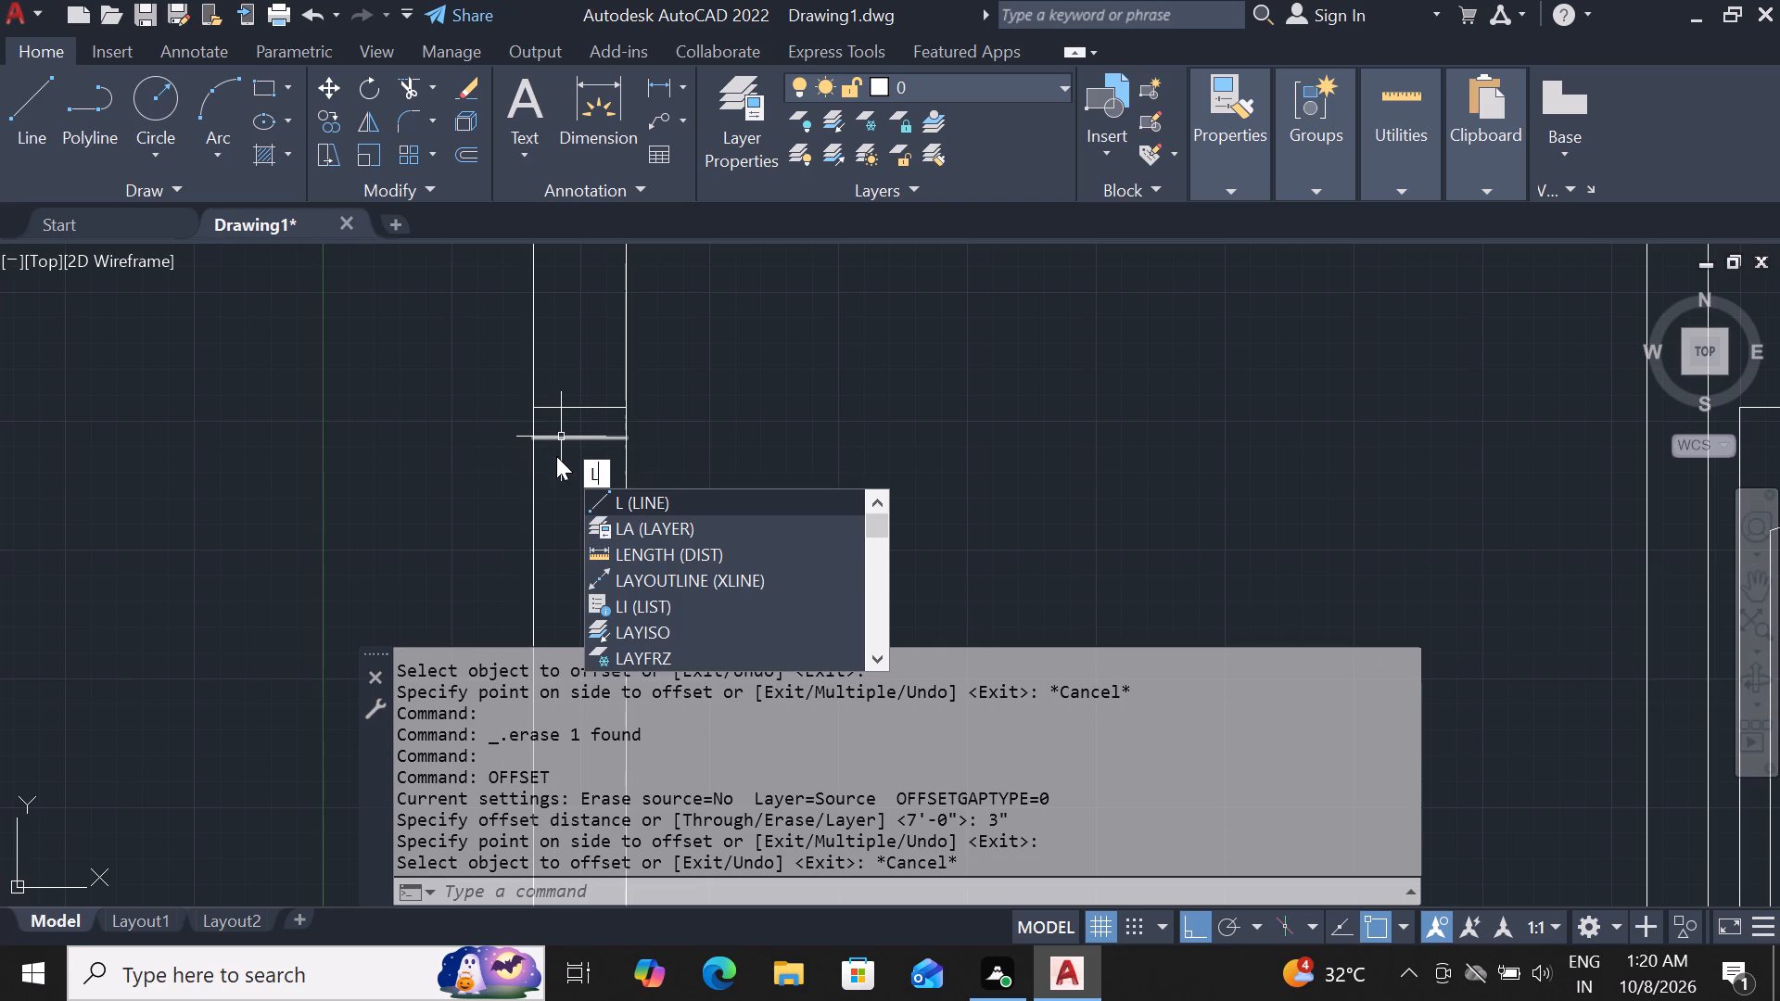
{"action": "key", "text": "space"}
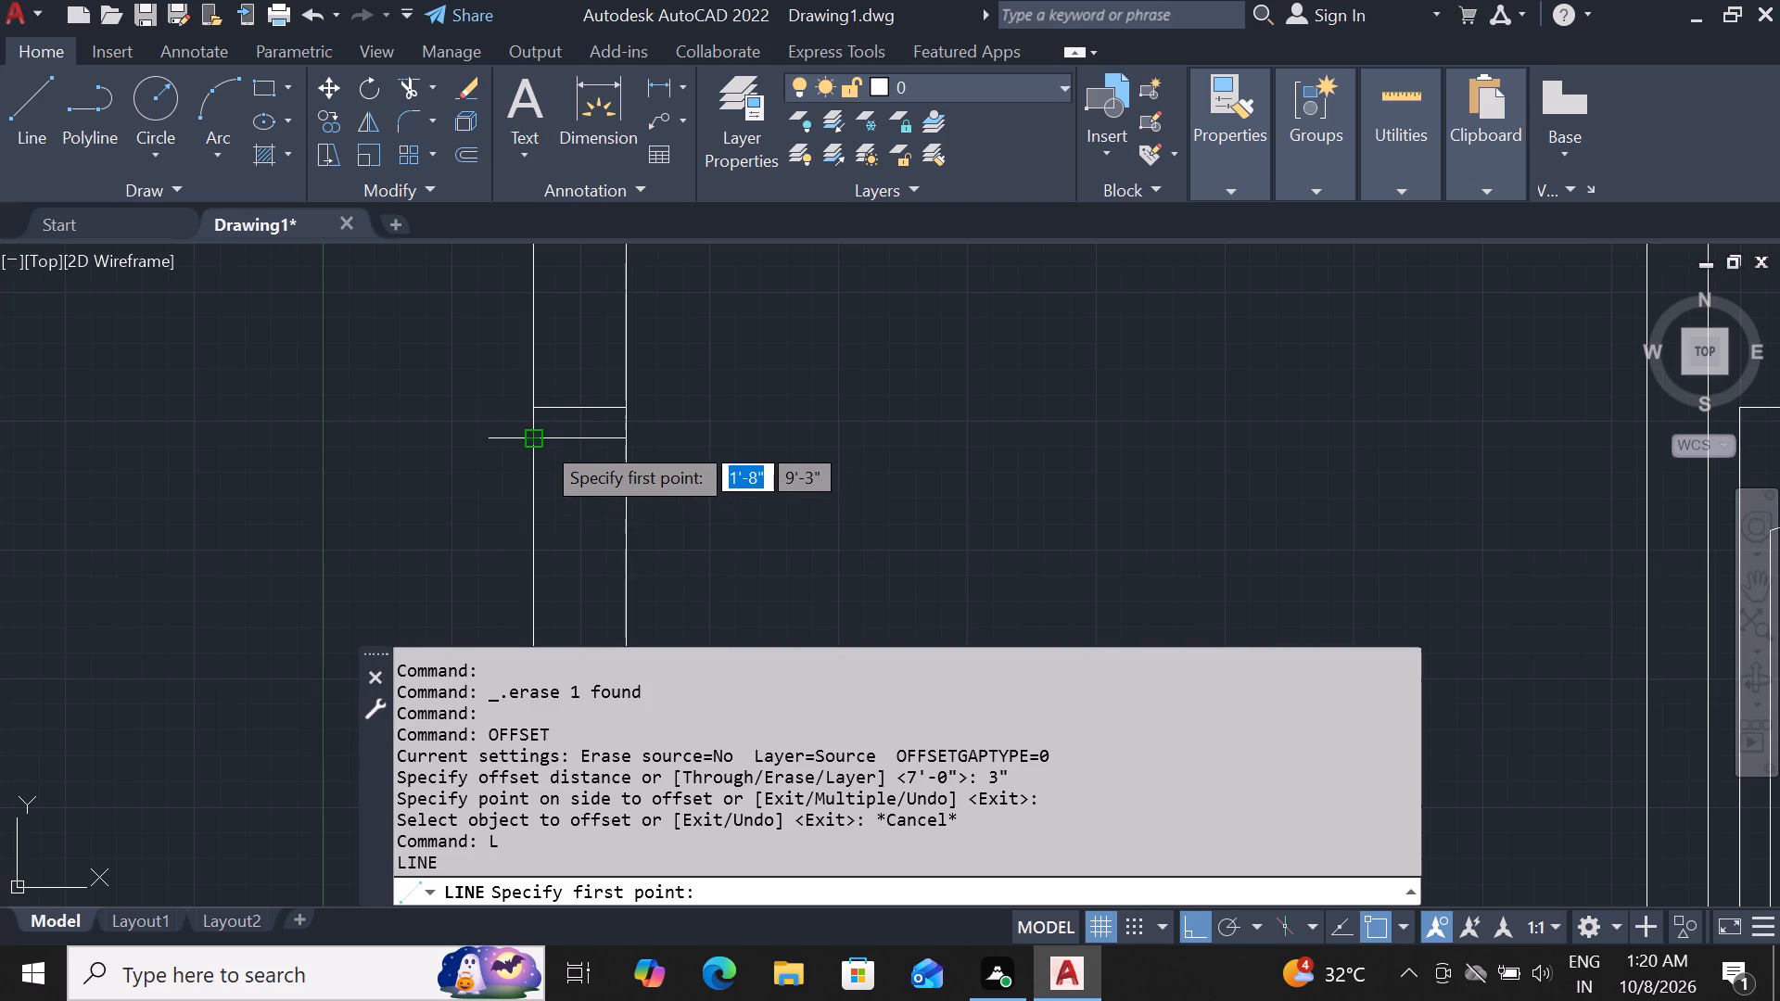
{"action": "left_click", "coordinate": [536, 440]}
{"action": "scroll", "coordinate": [778, 424], "scroll_direction": "down", "scroll_amount": 3}
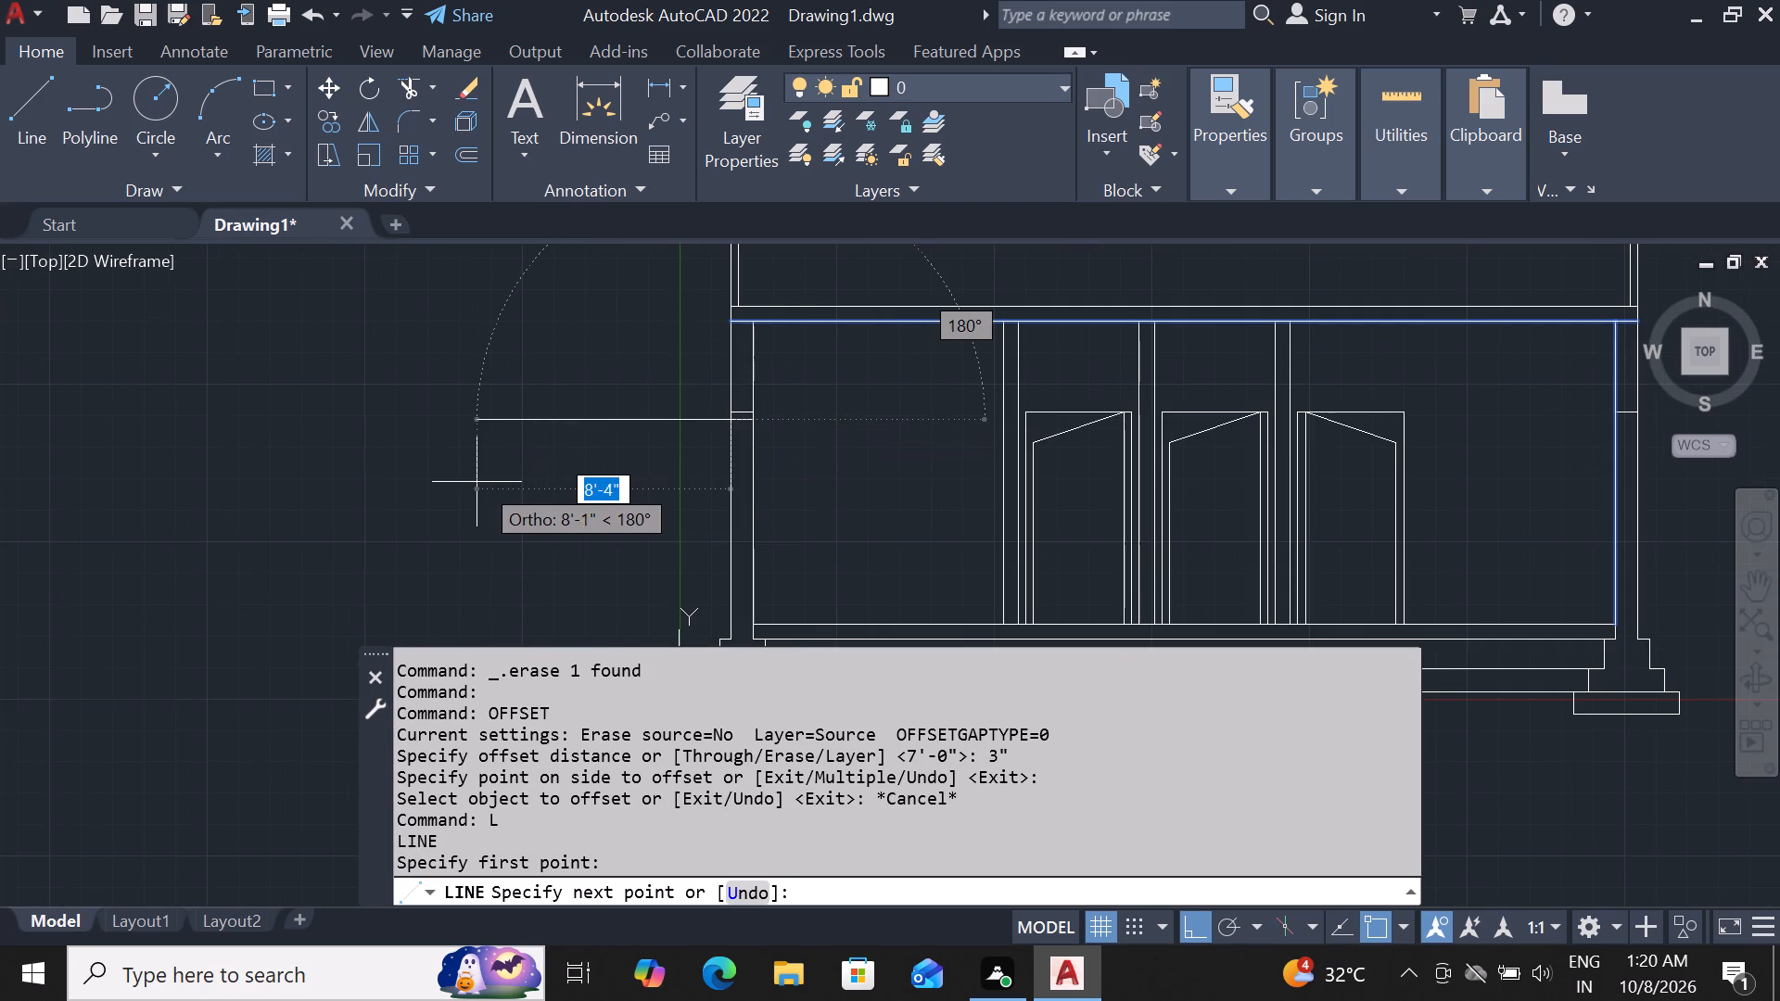
{"action": "type", "text": "3'"}
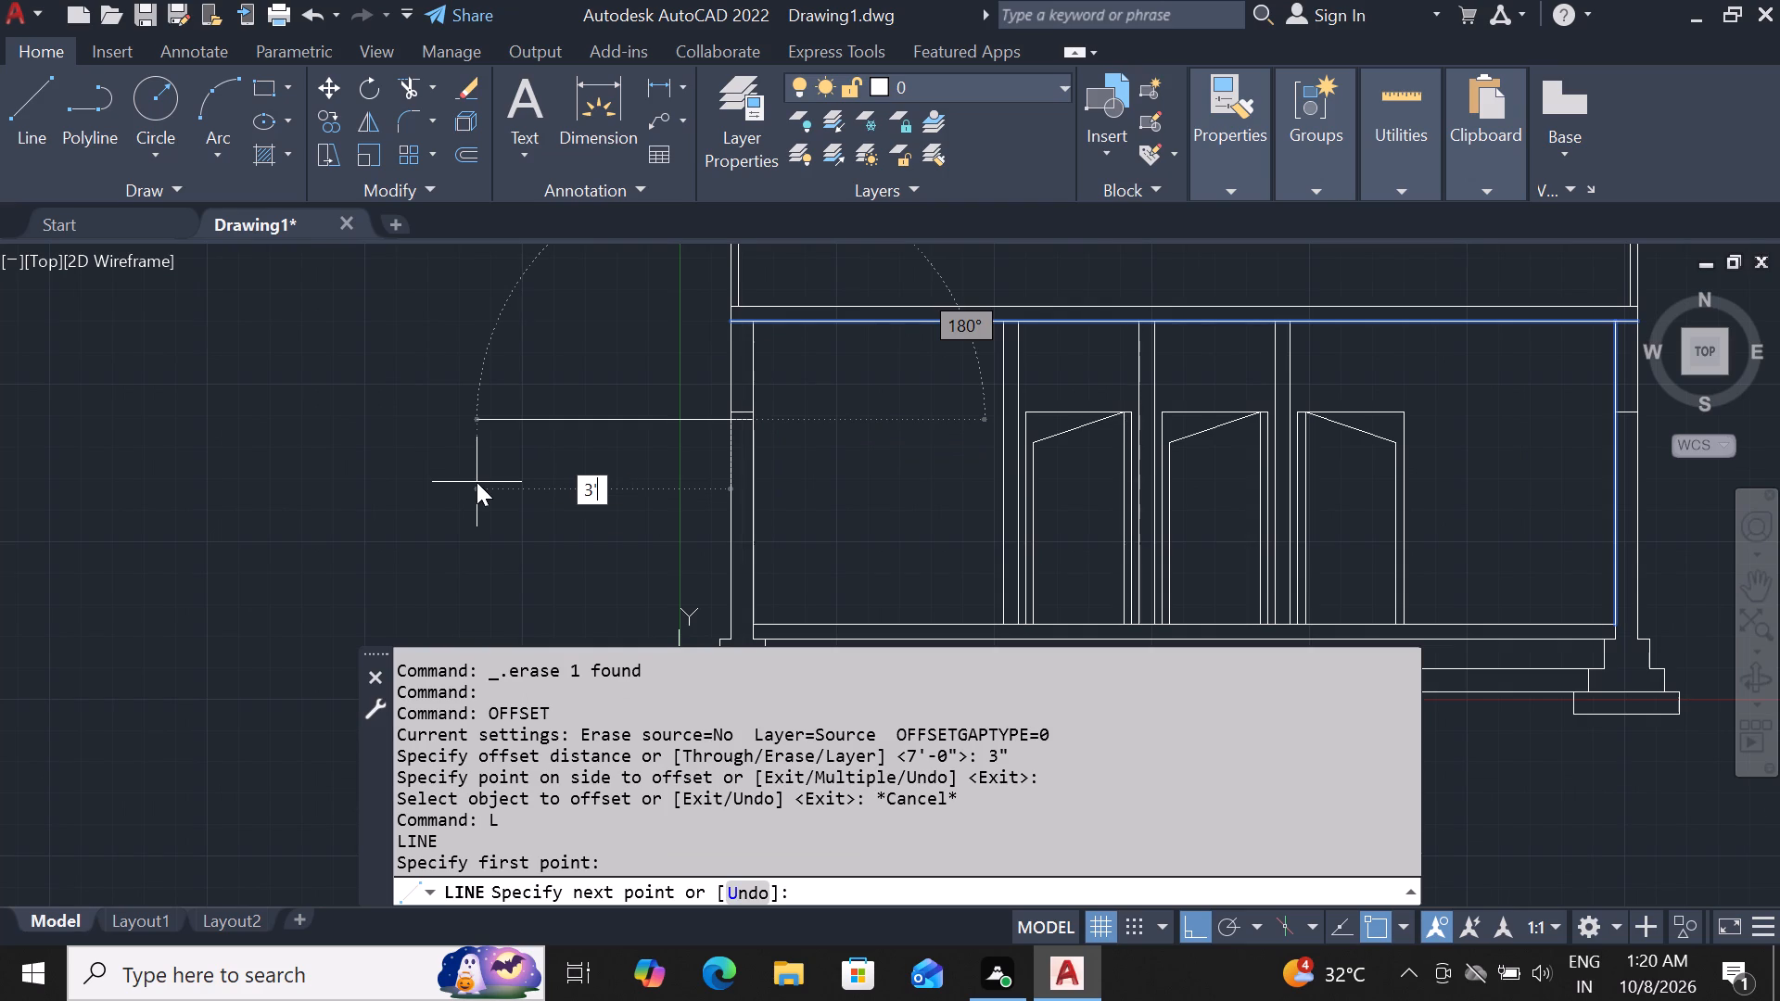
{"action": "key", "text": "Return"}
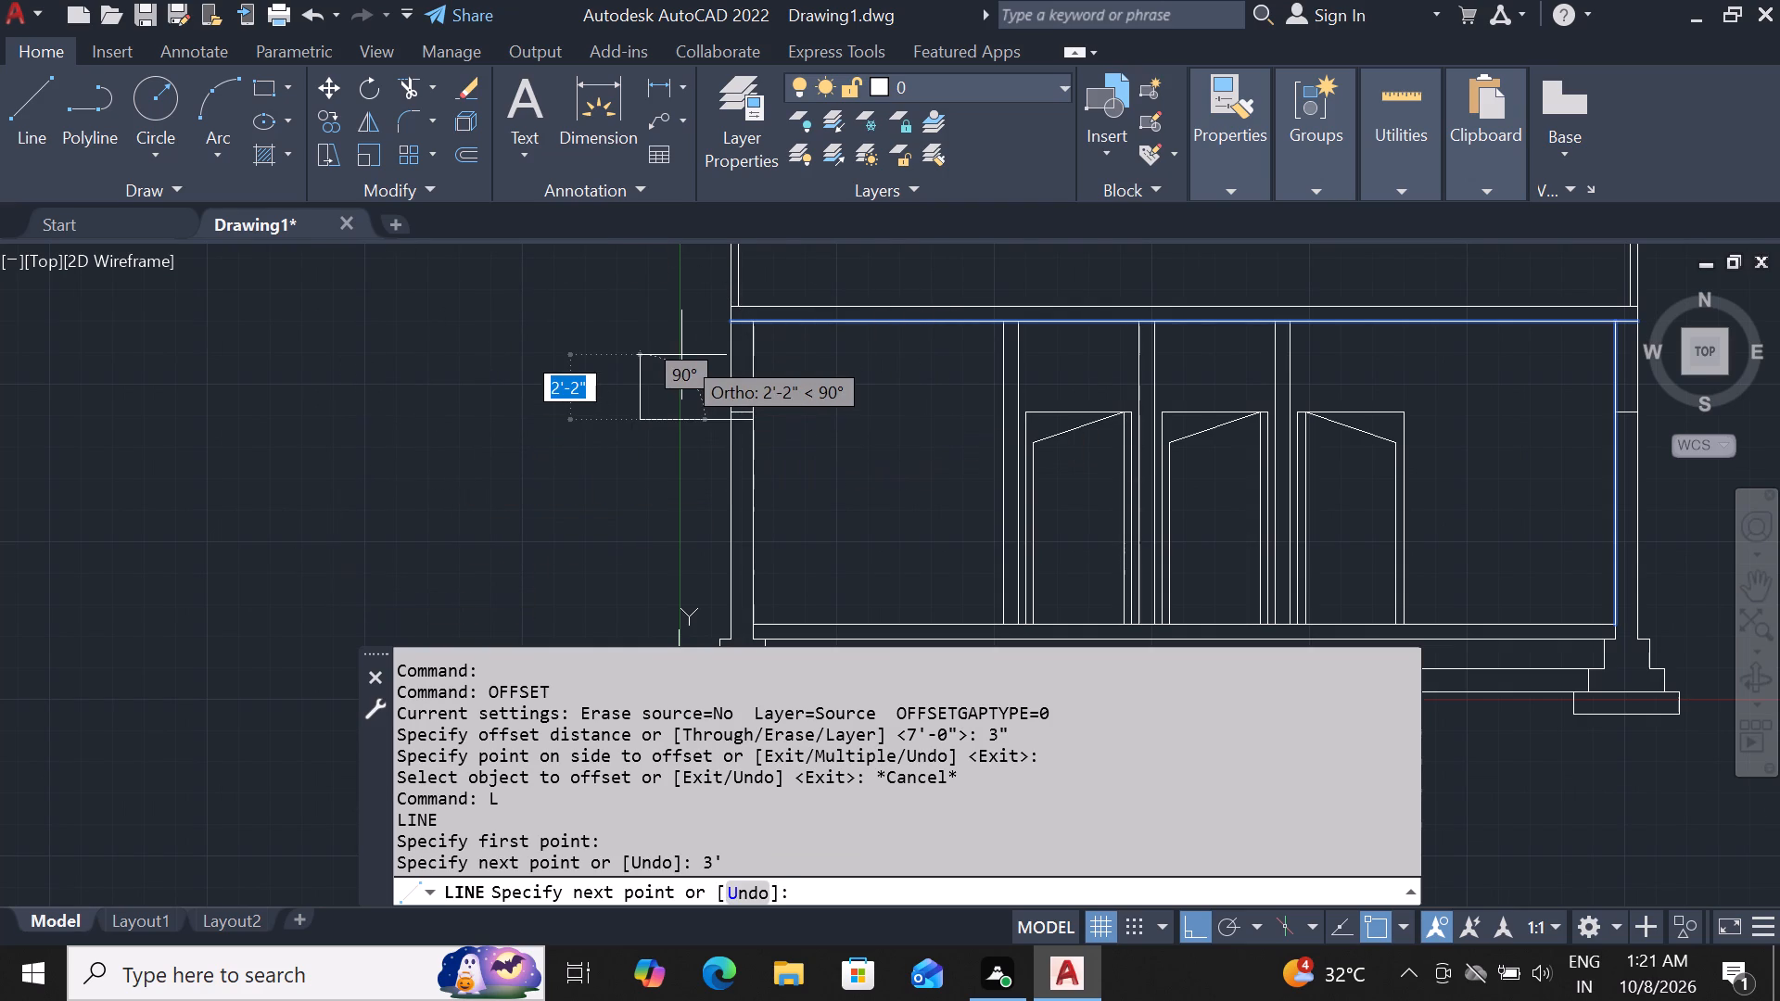
{"action": "key", "text": "1"}
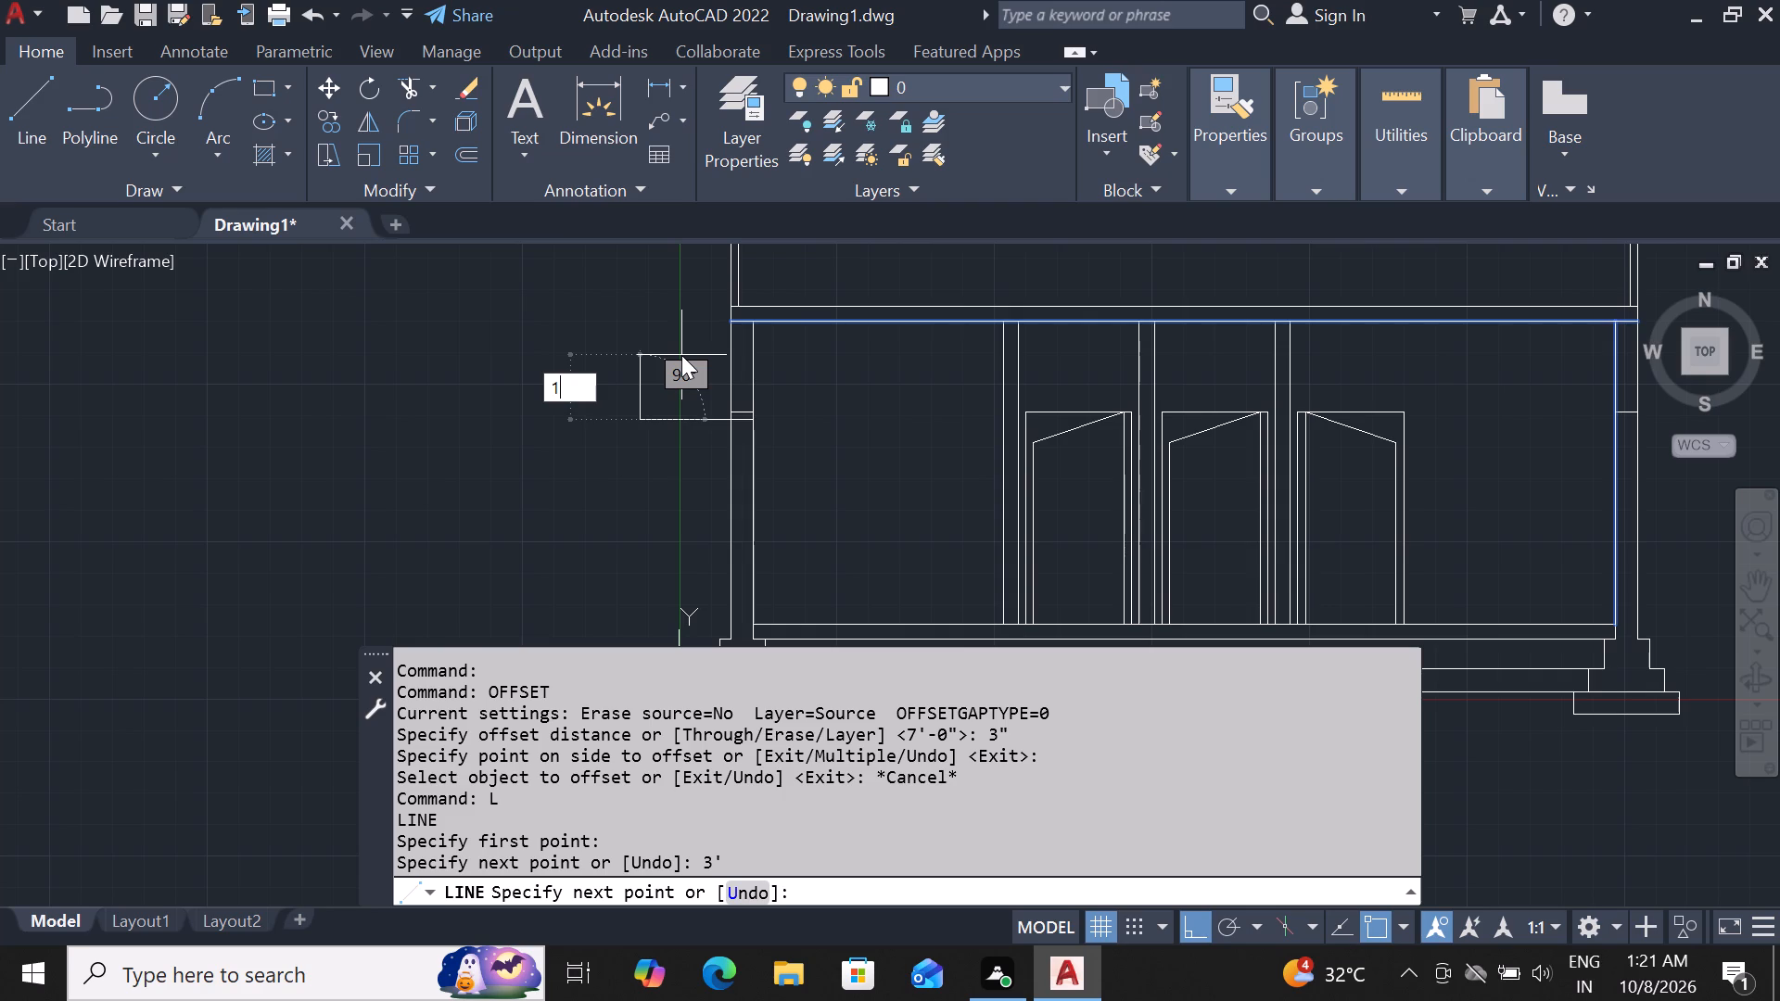
{"action": "key", "text": "period"}
{"action": "type", "text": "5\""}
{"action": "key", "text": "Return"}
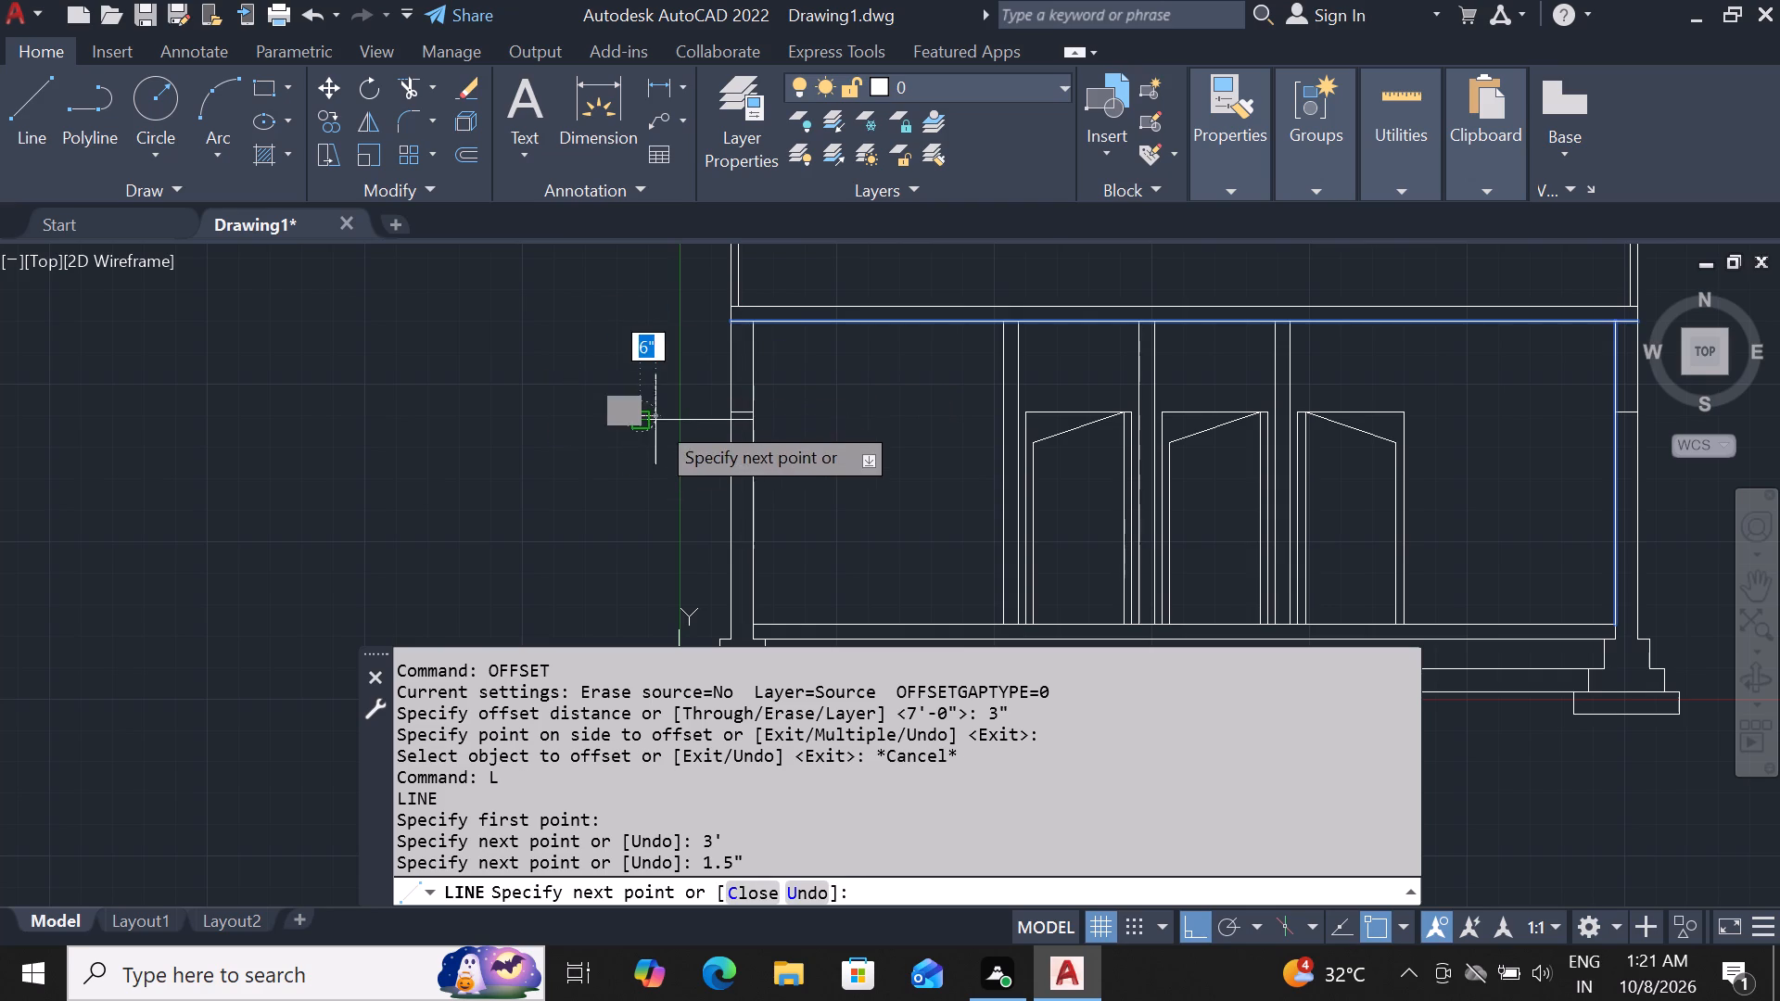
{"action": "scroll", "coordinate": [655, 412], "scroll_direction": "up", "scroll_amount": 5}
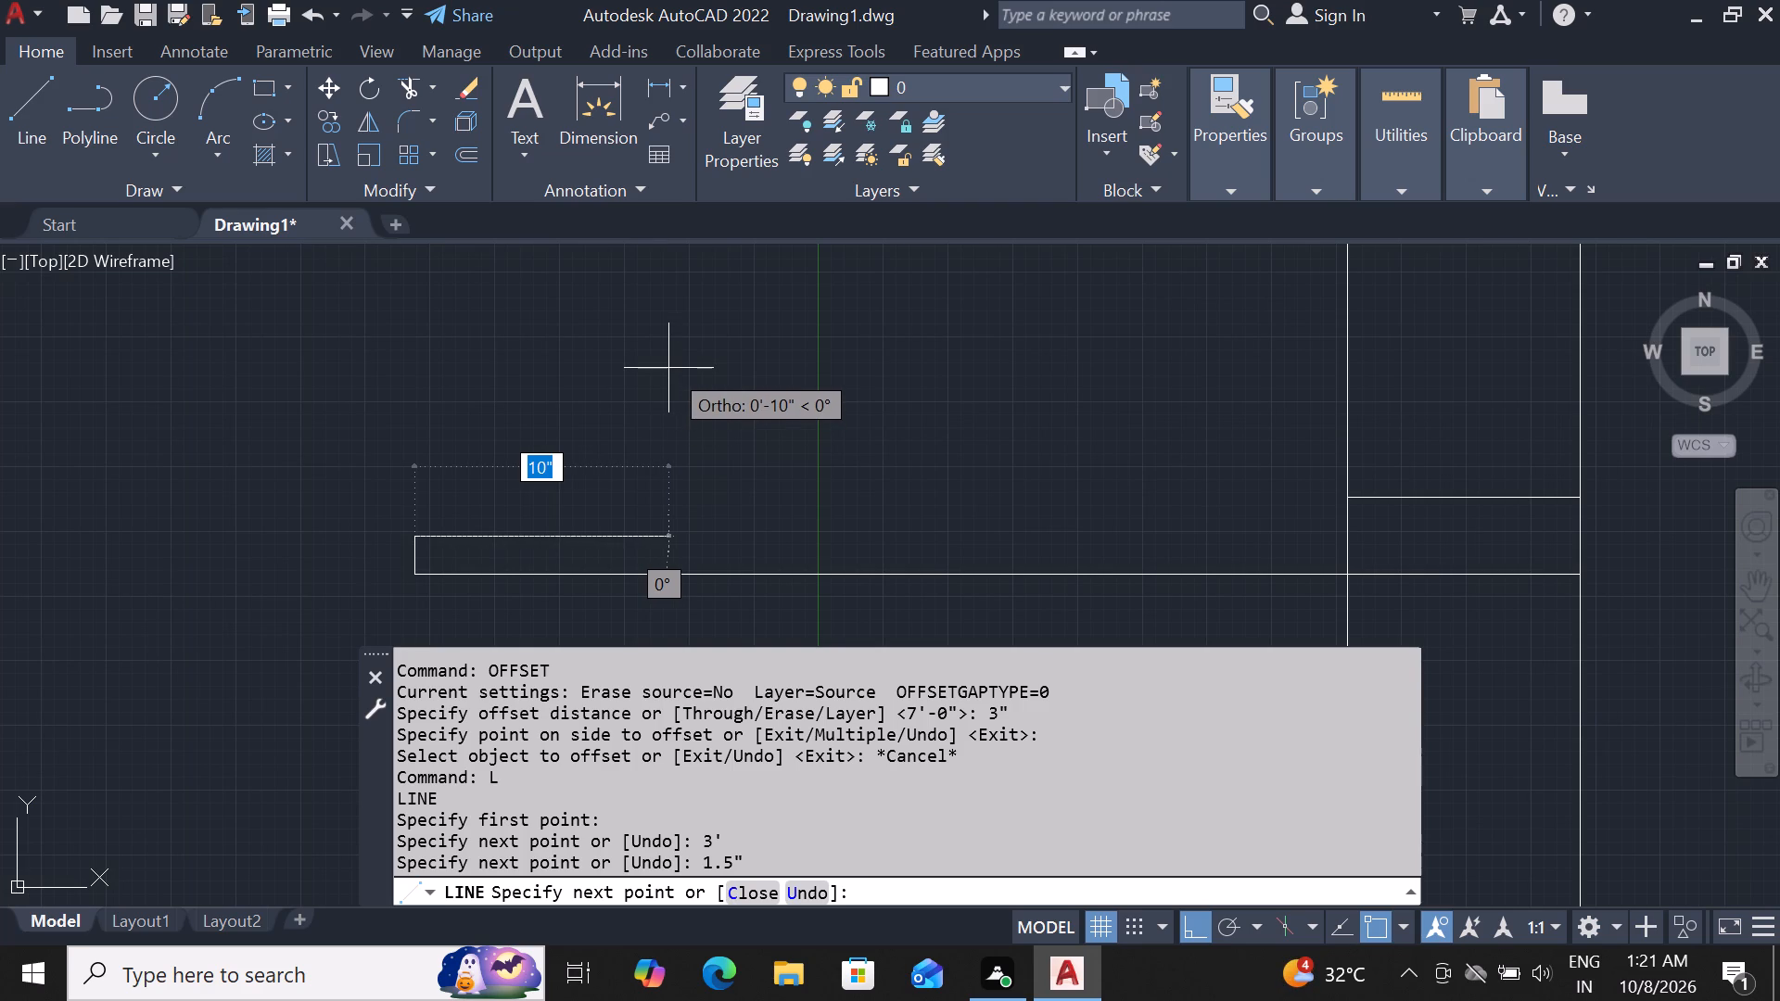
{"action": "key", "text": "Escape"}
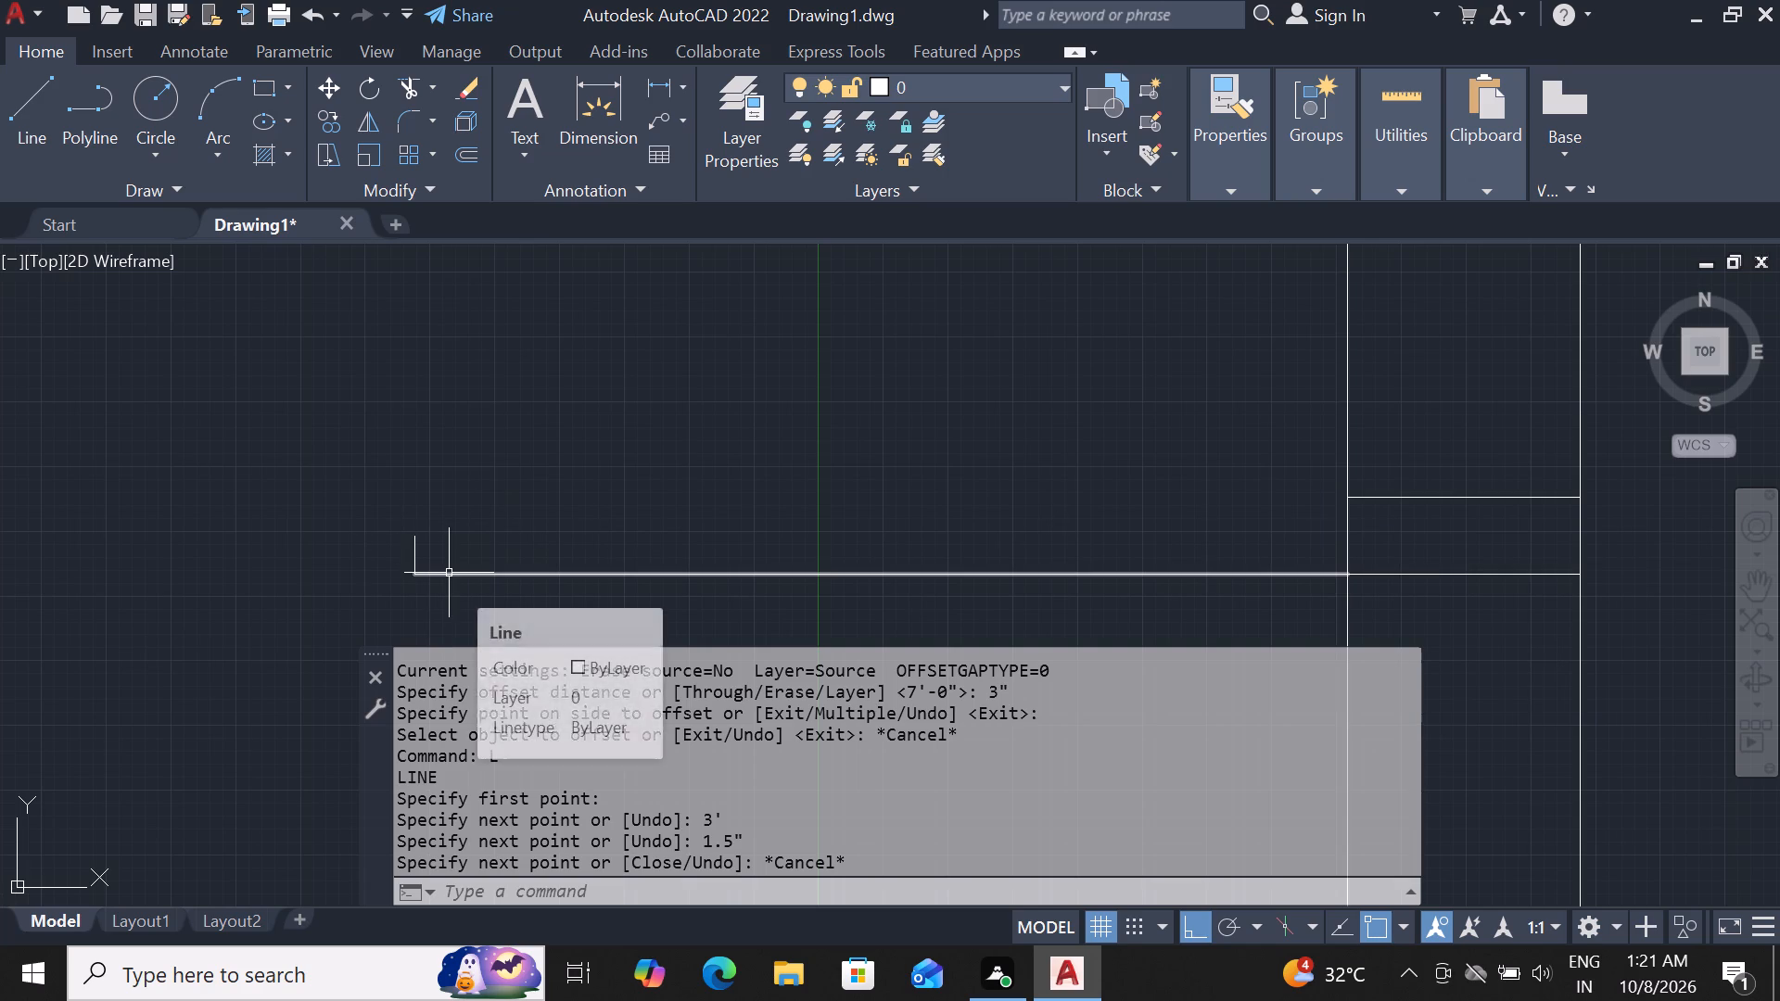
Draw a 1.5" horizontal line inward from the upright's top and a sloping line to the upper cross line at the wall's outer face.
{"action": "type", "text": "l"}
{"action": "key", "text": "space"}
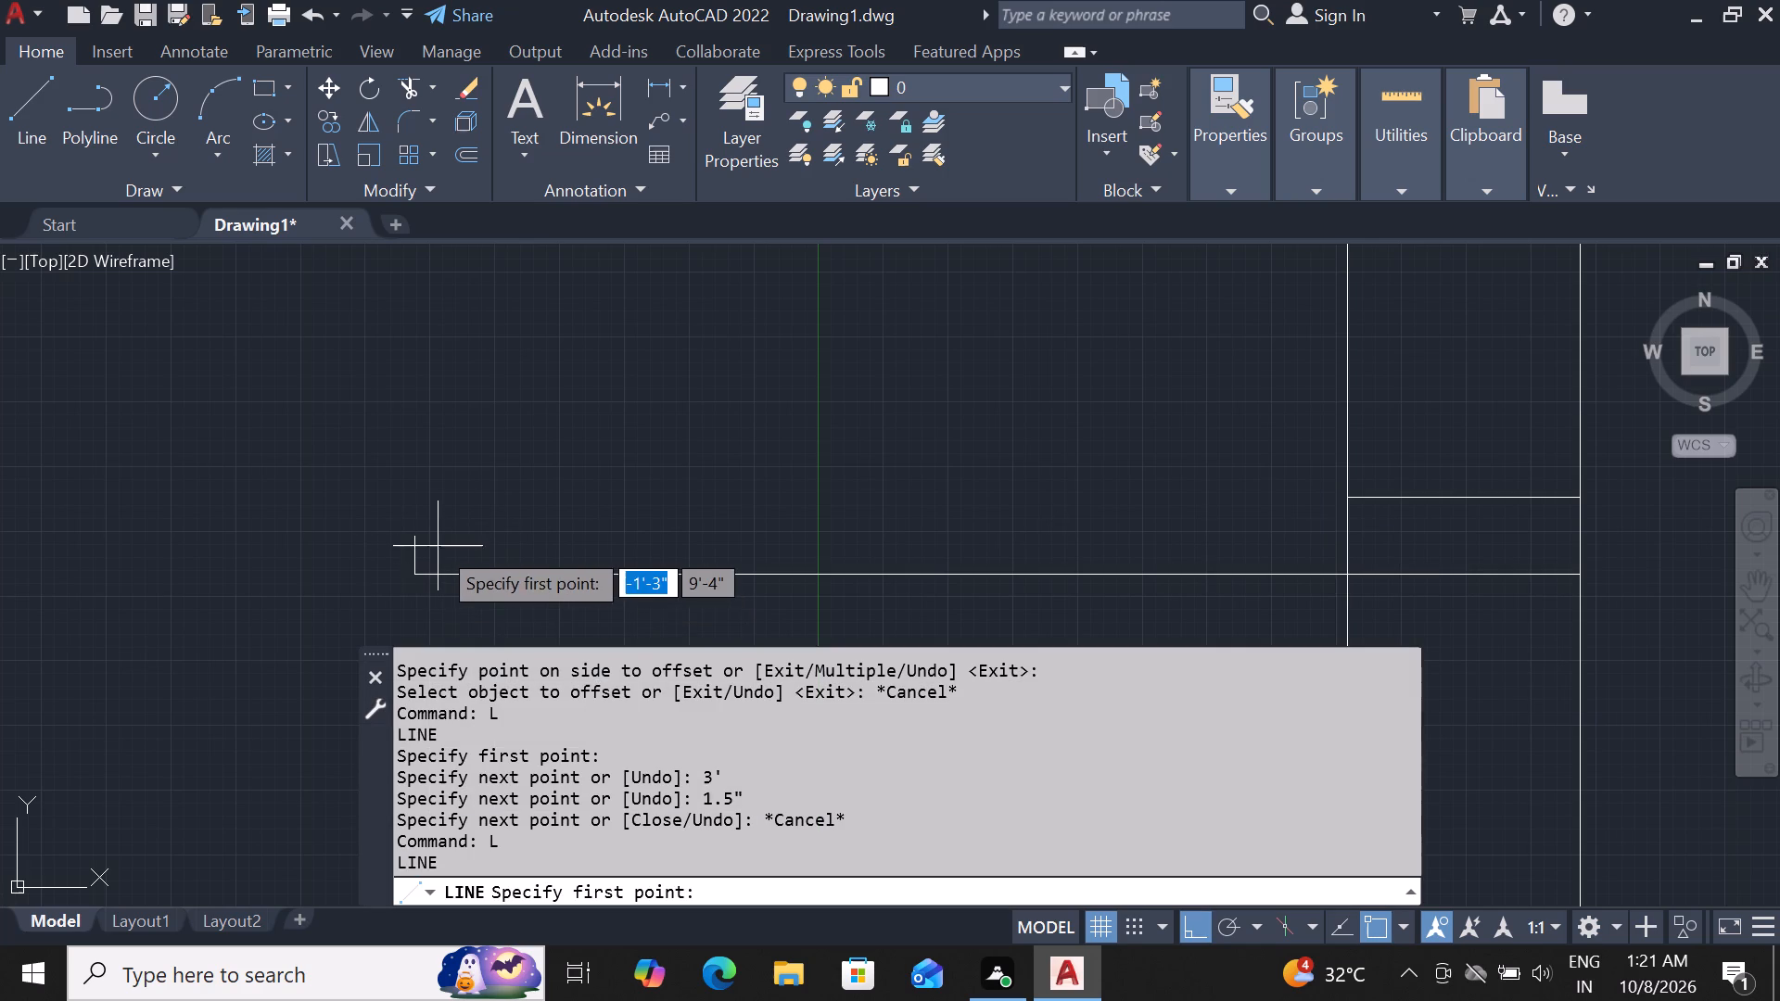
{"action": "left_click", "coordinate": [416, 538]}
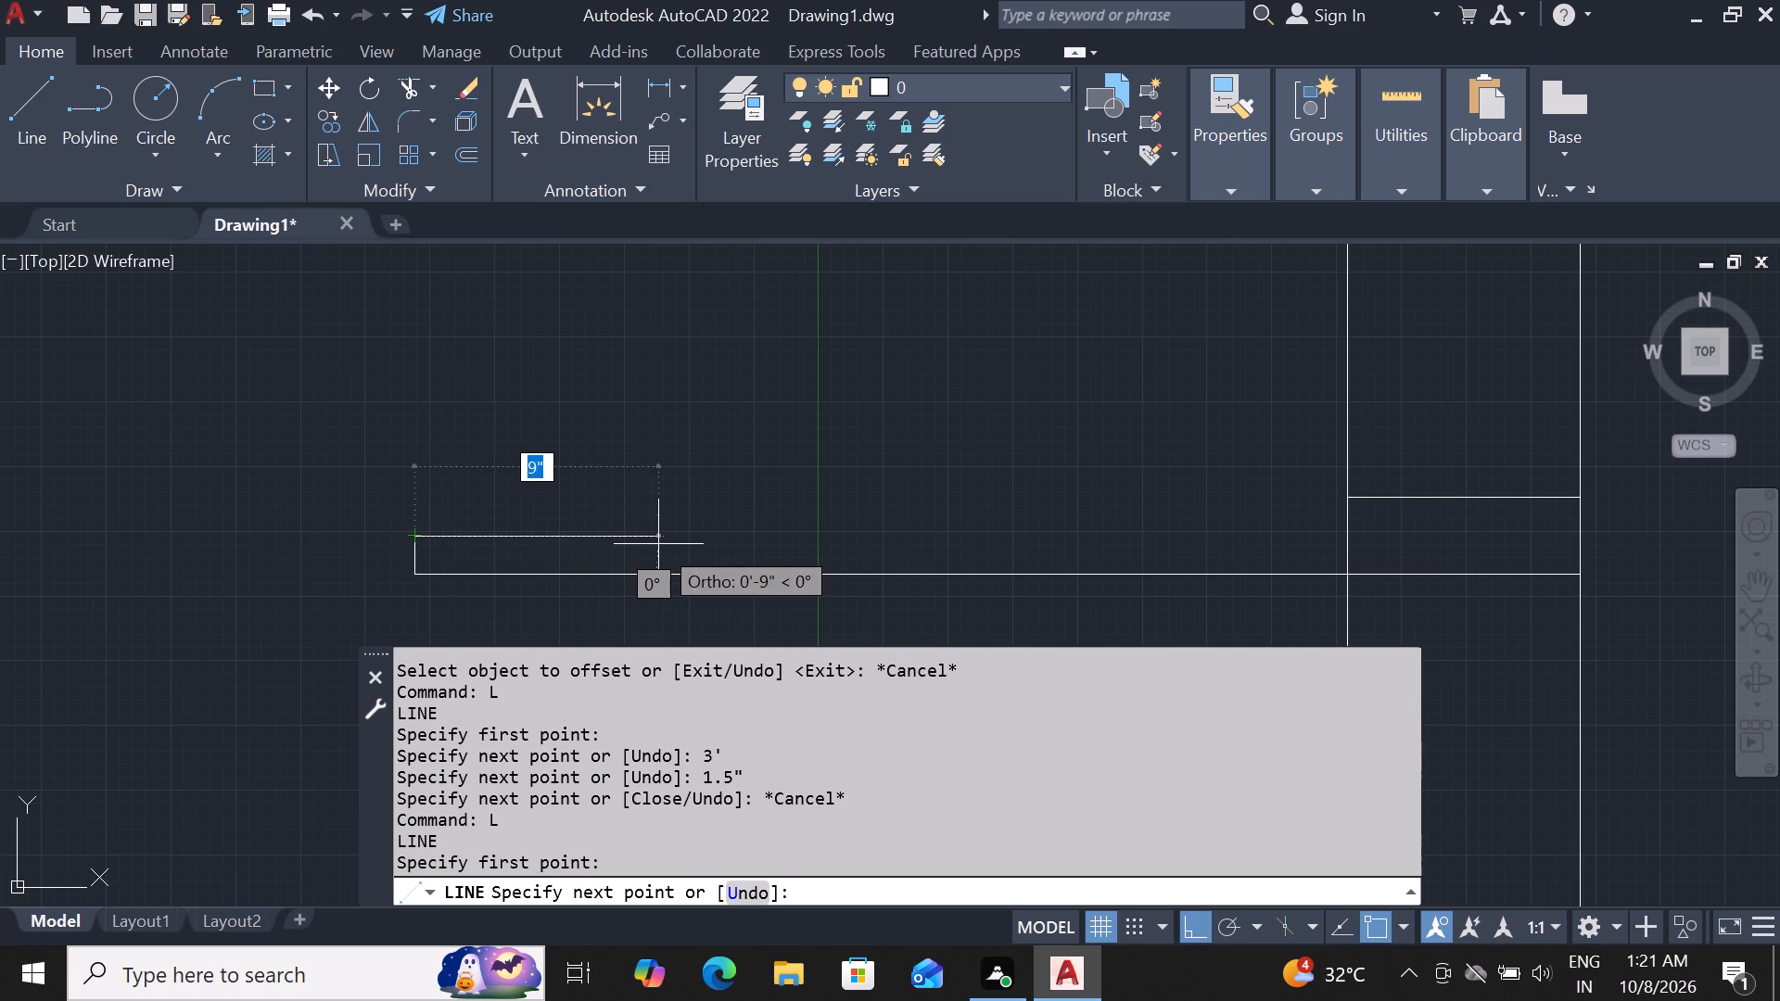
{"action": "type", "text": "1.5\""}
{"action": "key", "text": "Return"}
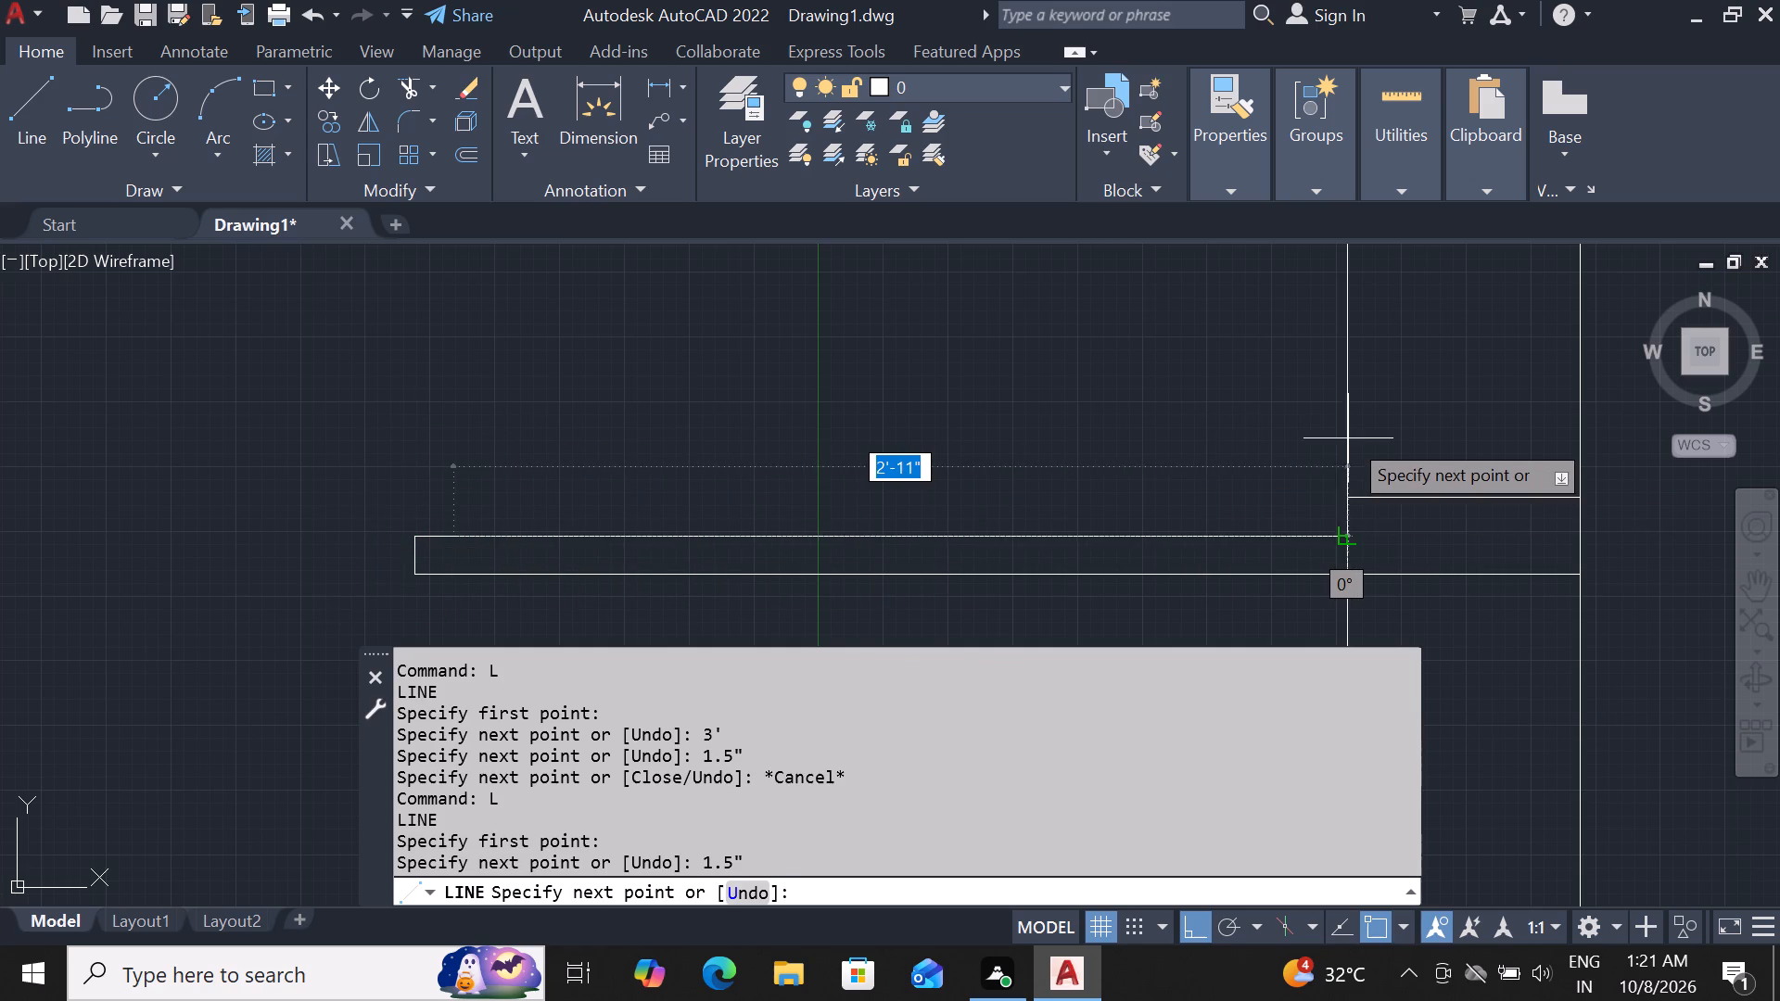
{"action": "left_click", "coordinate": [1342, 498]}
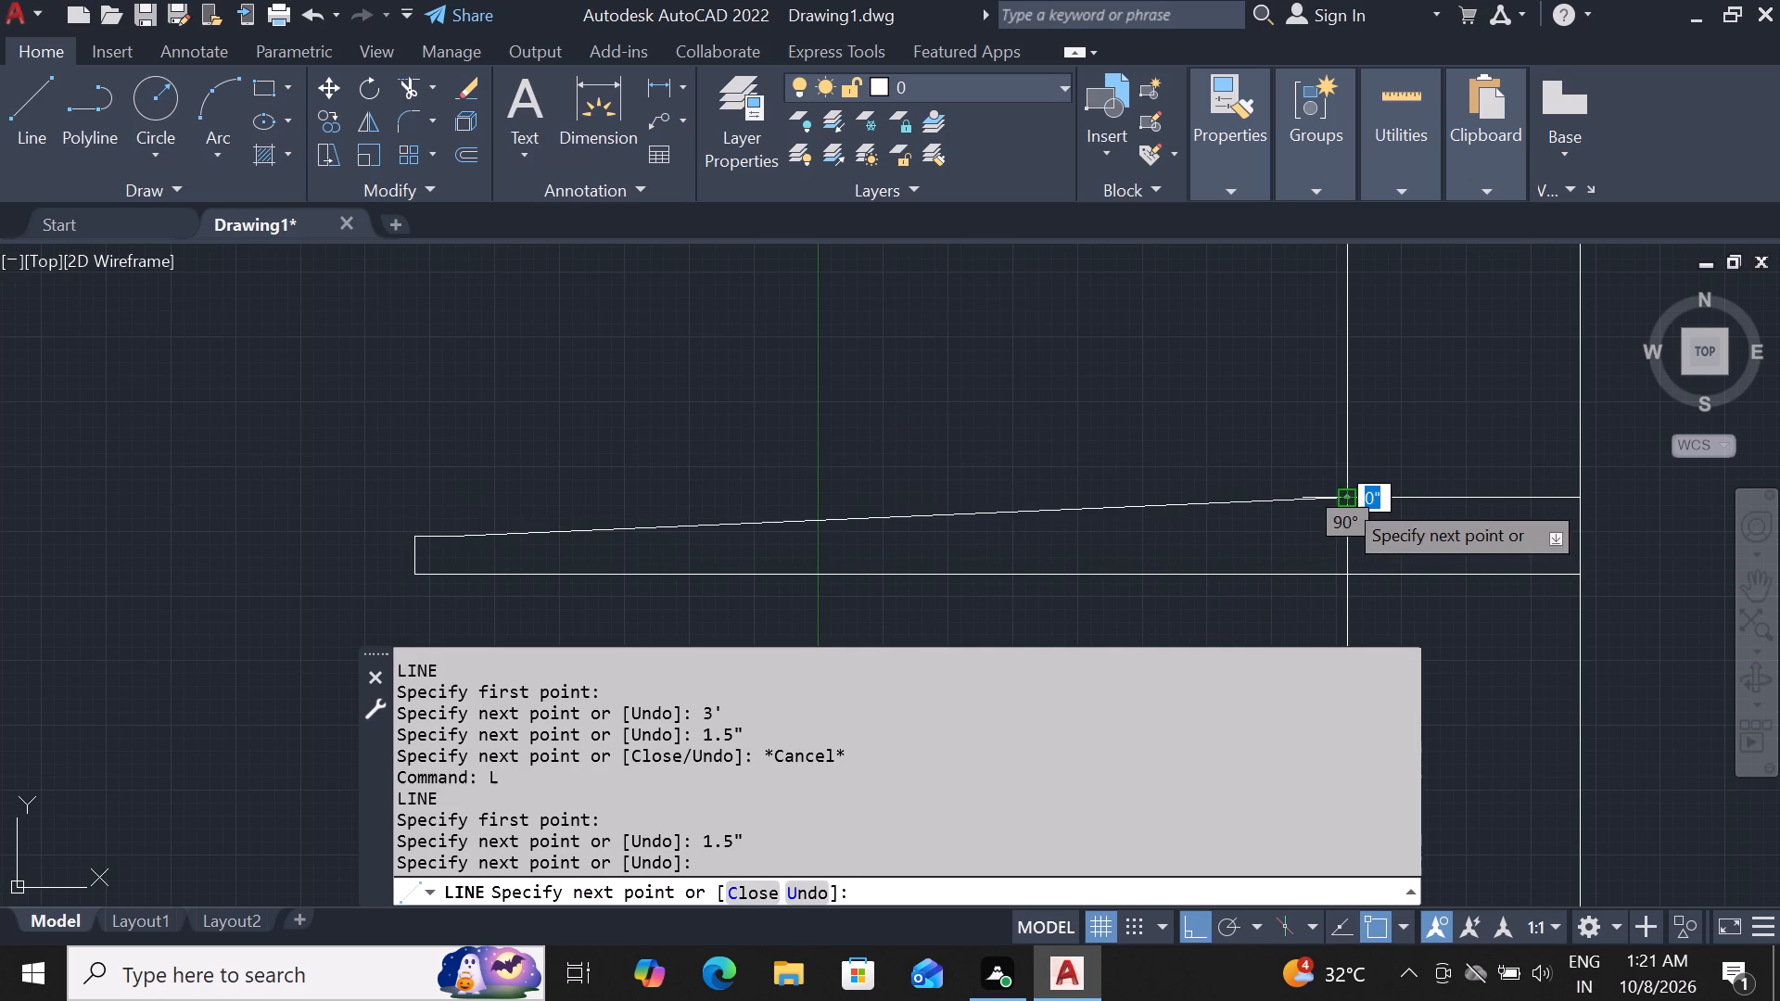
{"action": "key", "text": "Escape"}
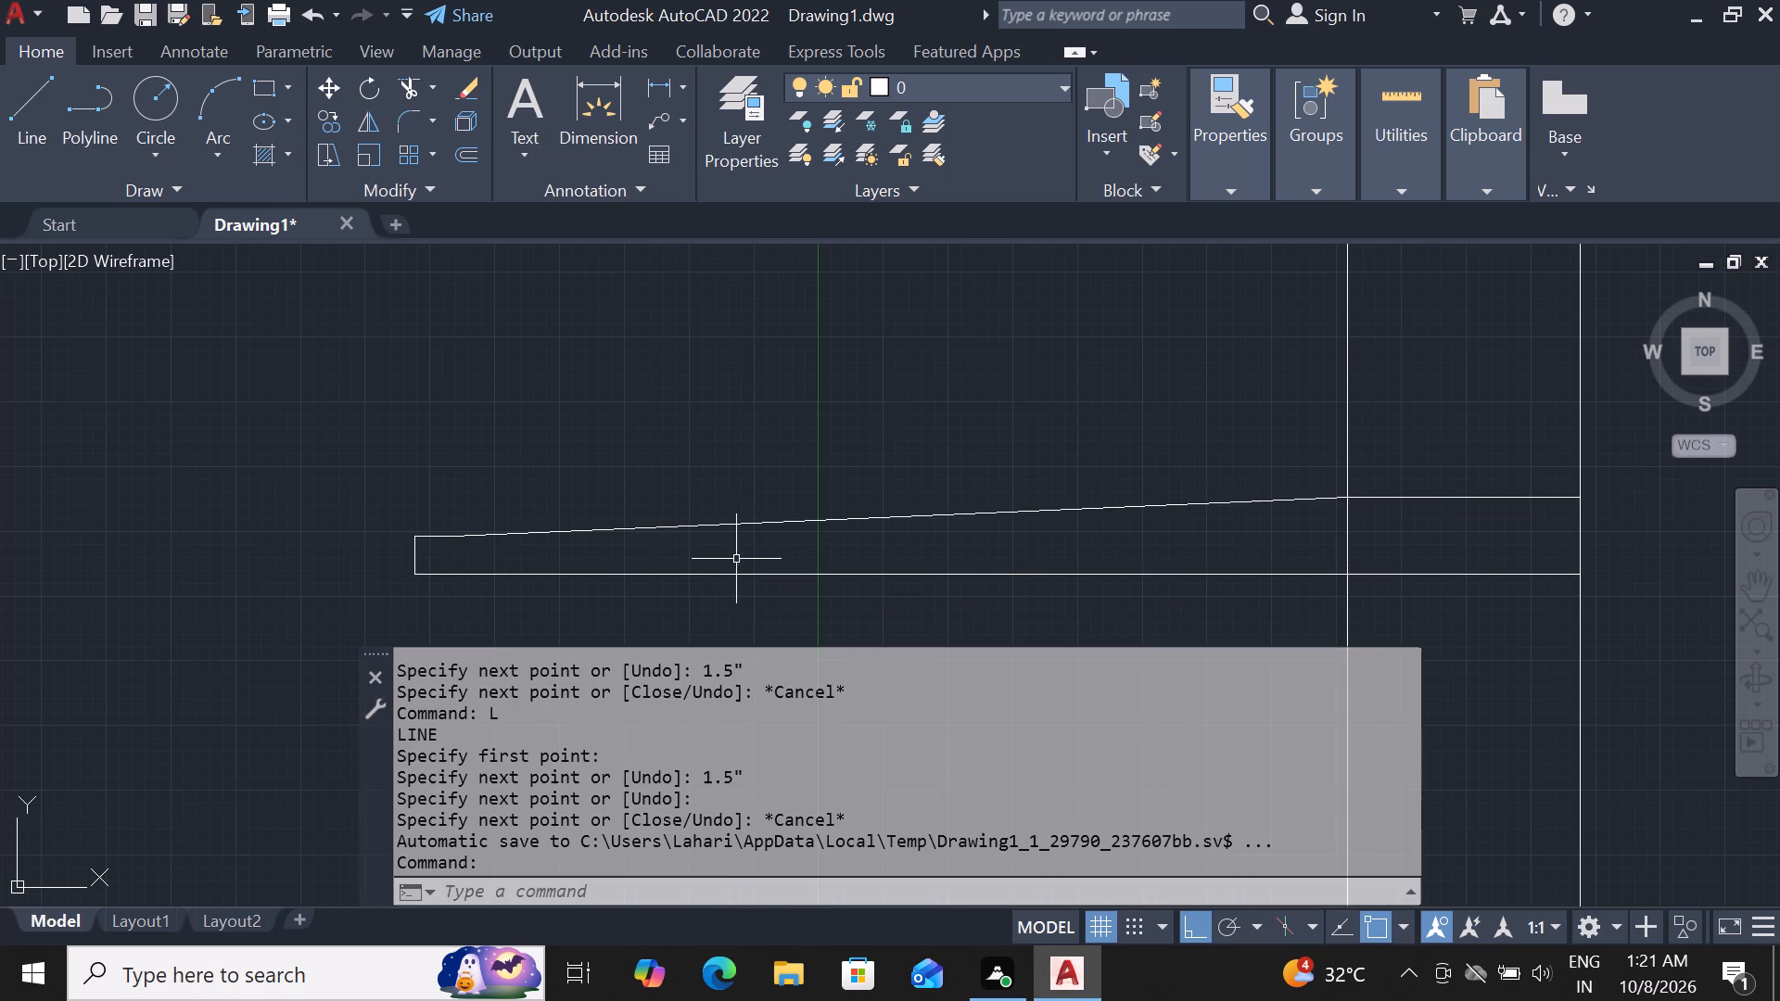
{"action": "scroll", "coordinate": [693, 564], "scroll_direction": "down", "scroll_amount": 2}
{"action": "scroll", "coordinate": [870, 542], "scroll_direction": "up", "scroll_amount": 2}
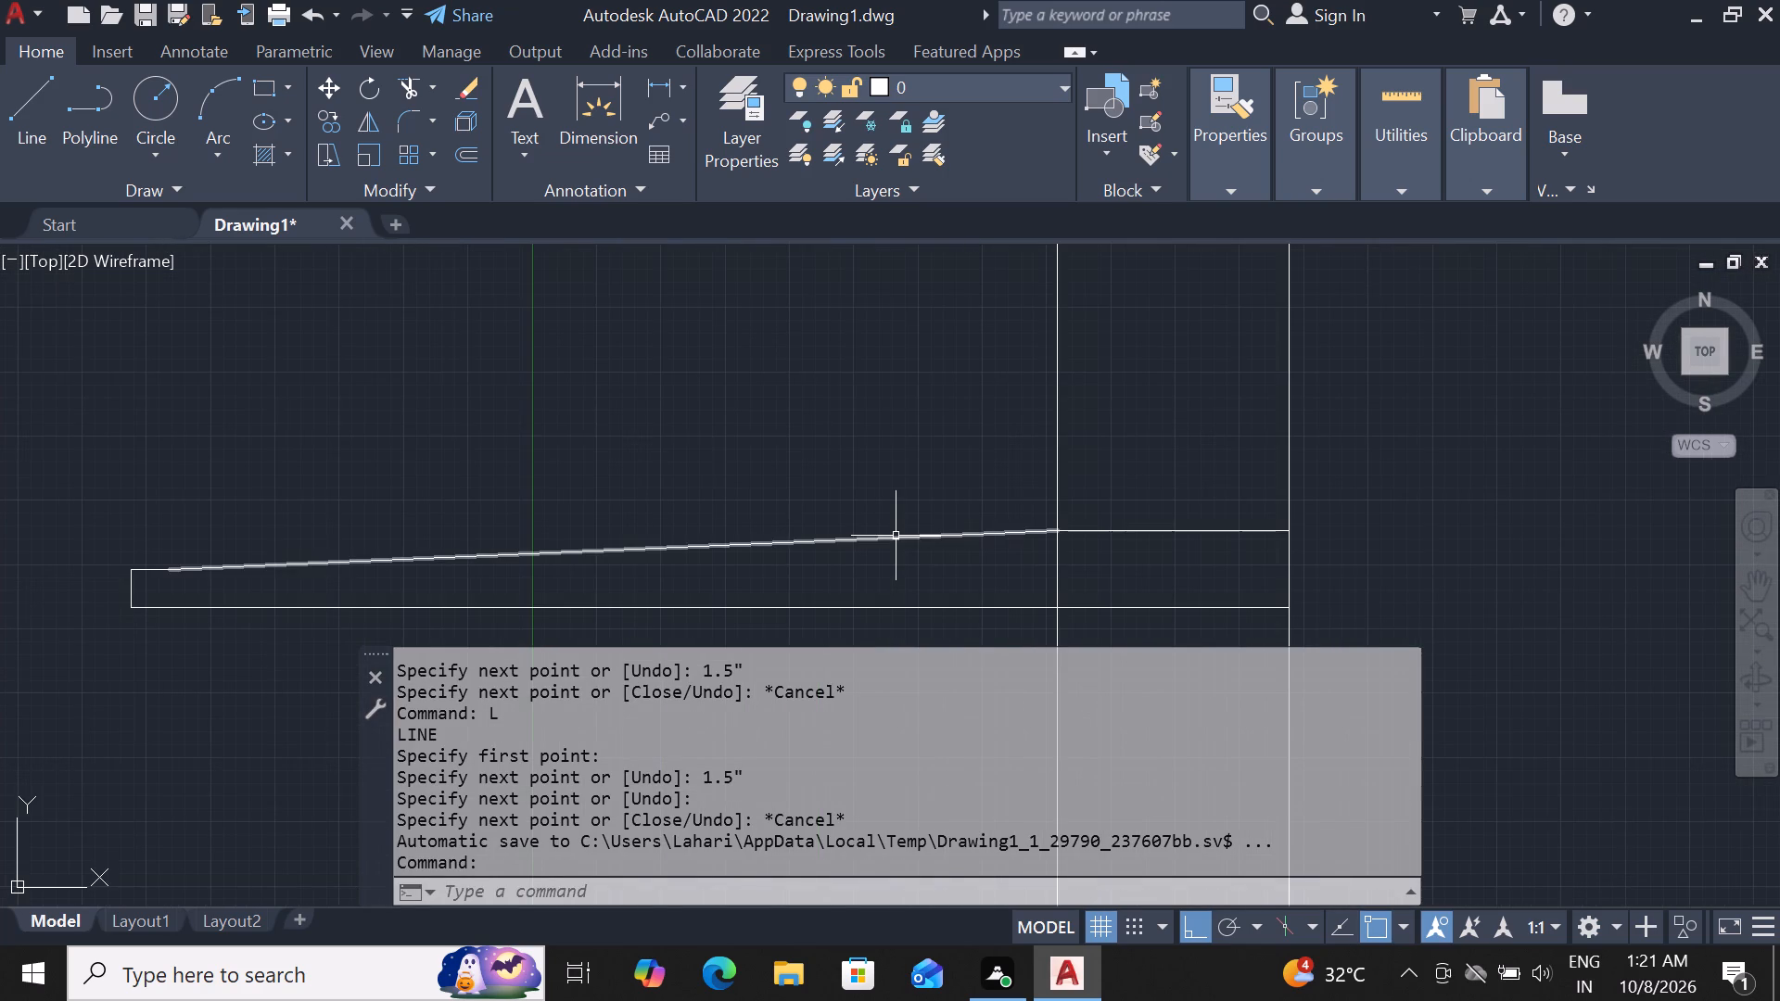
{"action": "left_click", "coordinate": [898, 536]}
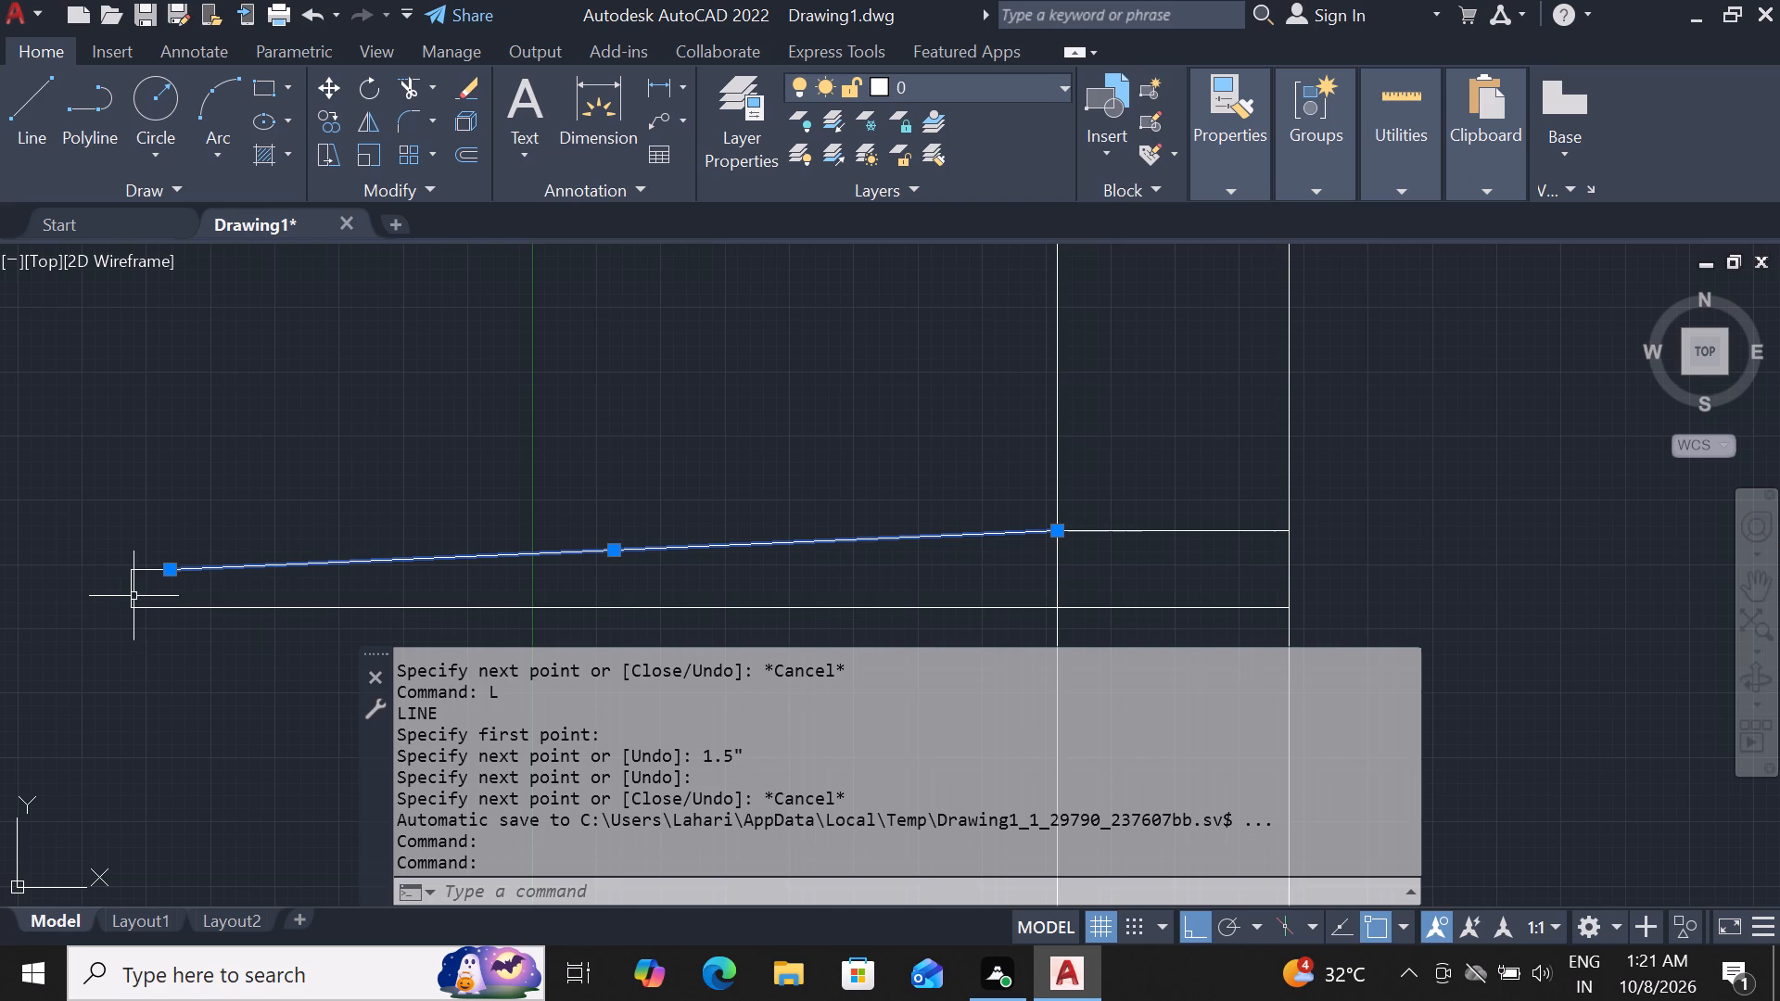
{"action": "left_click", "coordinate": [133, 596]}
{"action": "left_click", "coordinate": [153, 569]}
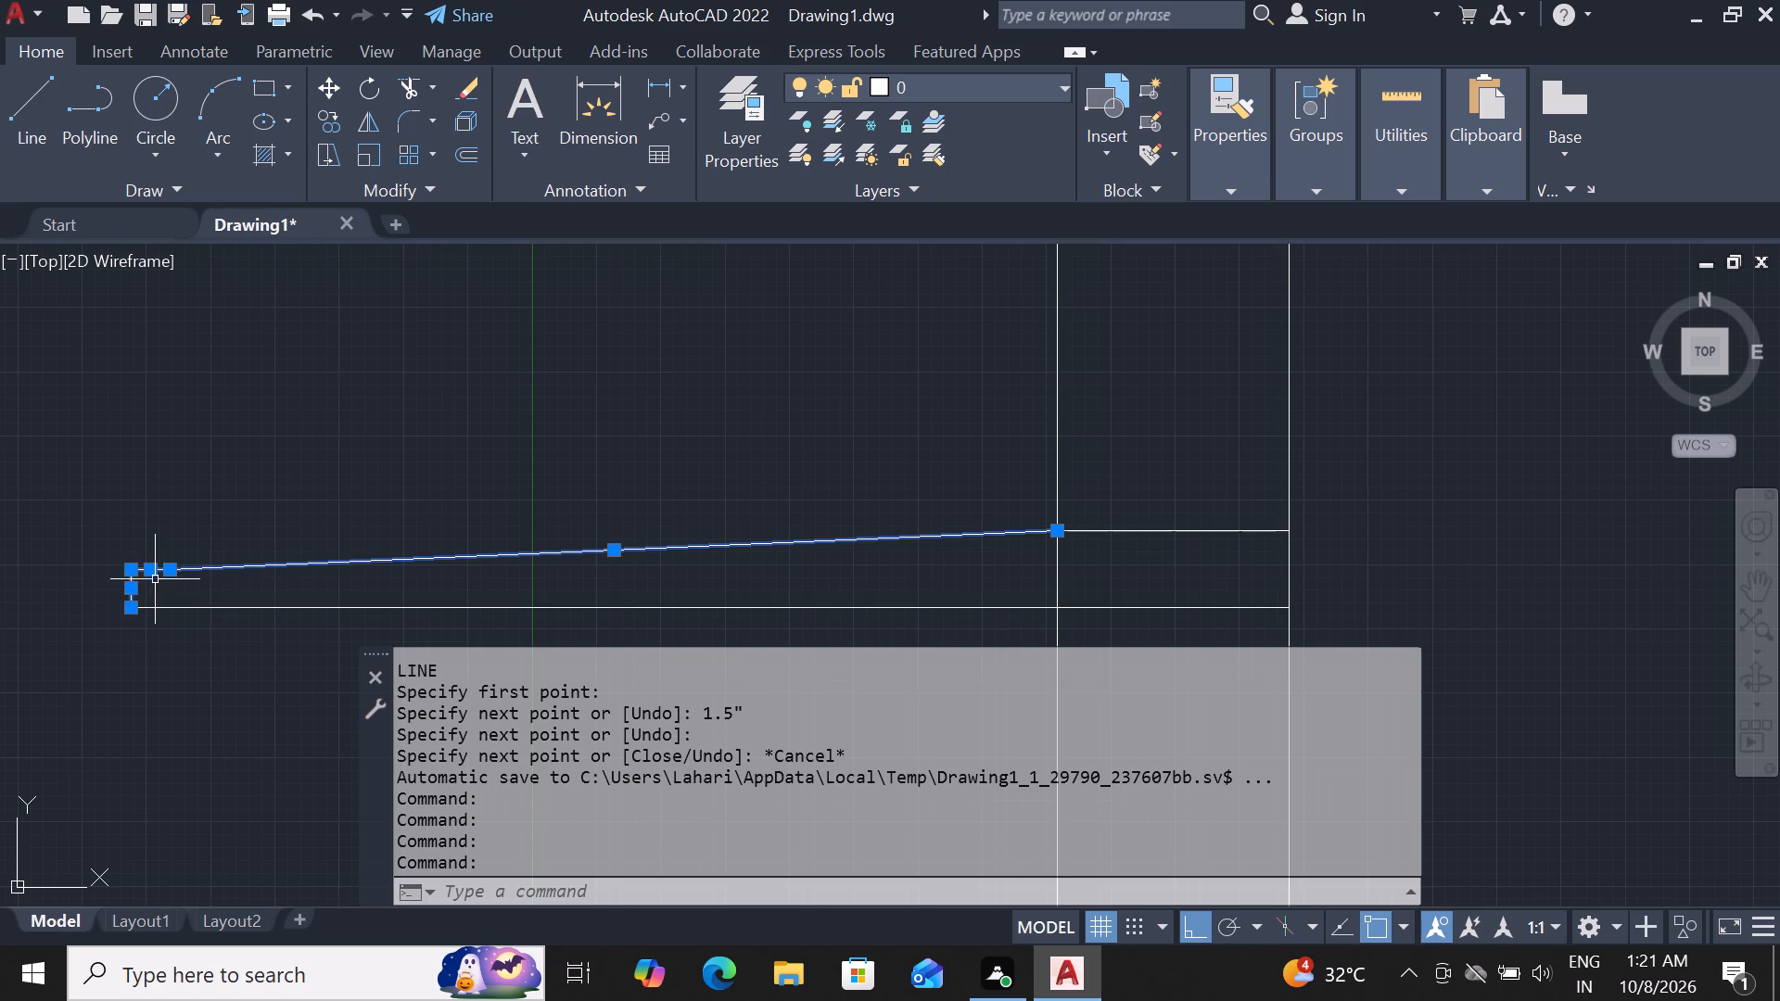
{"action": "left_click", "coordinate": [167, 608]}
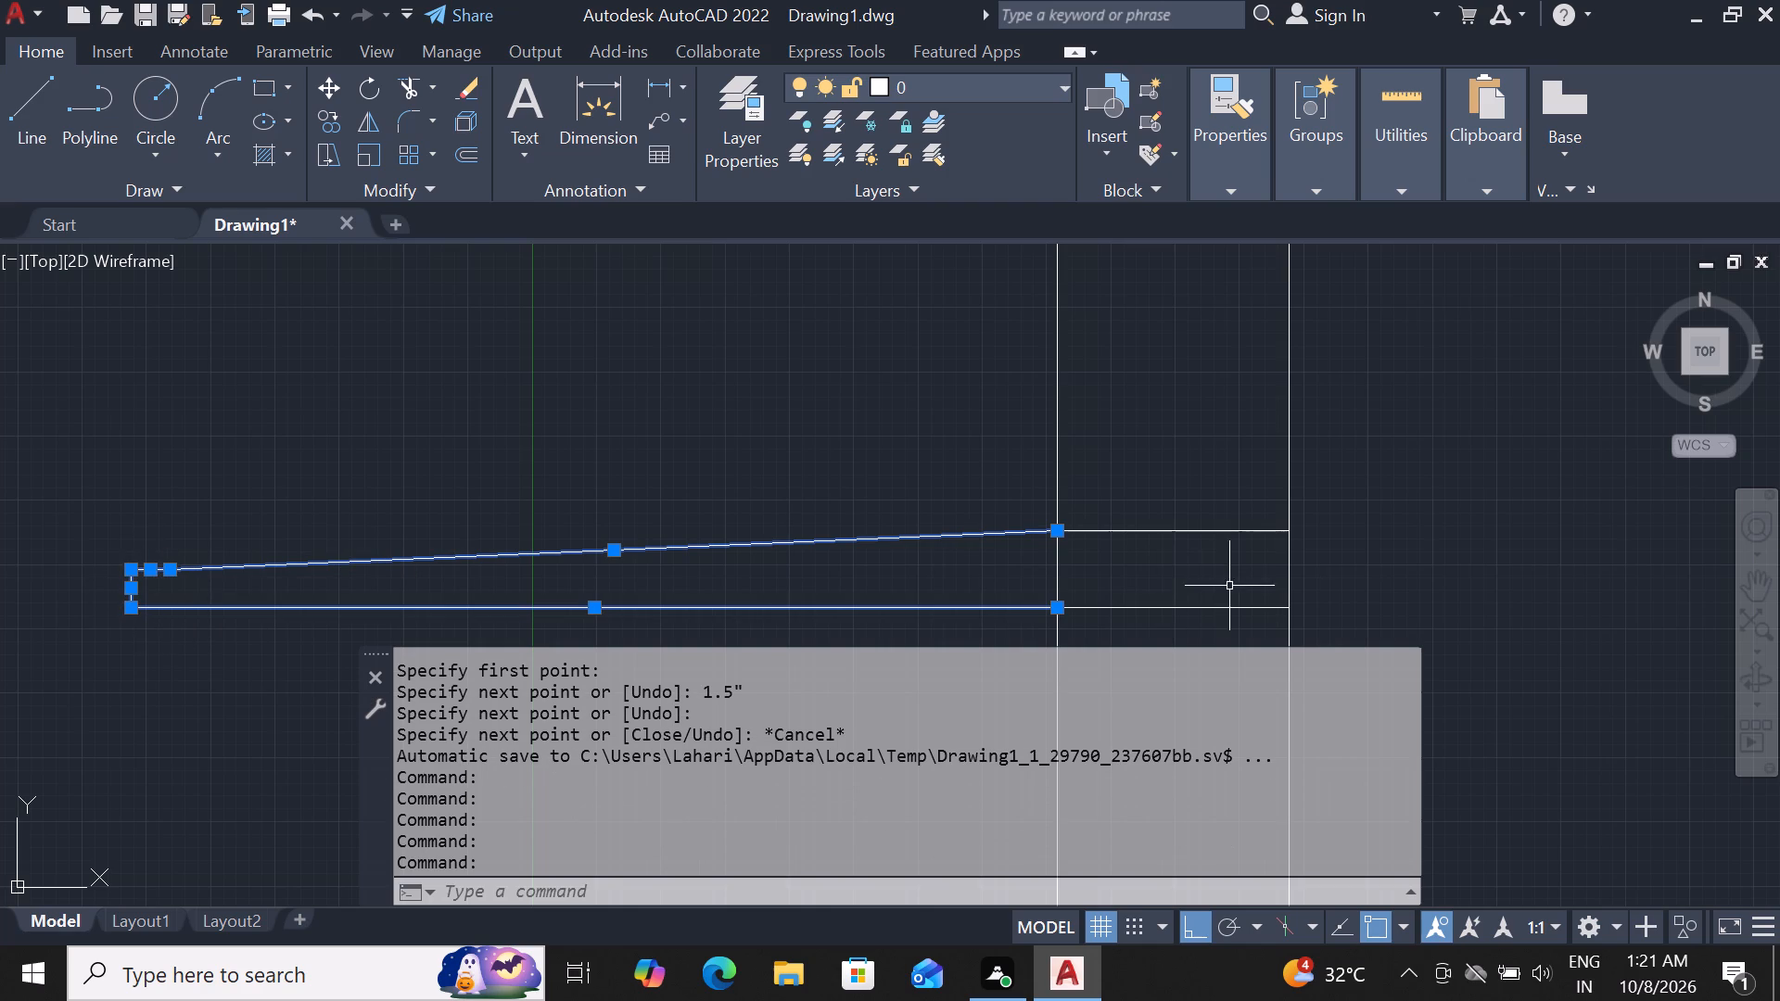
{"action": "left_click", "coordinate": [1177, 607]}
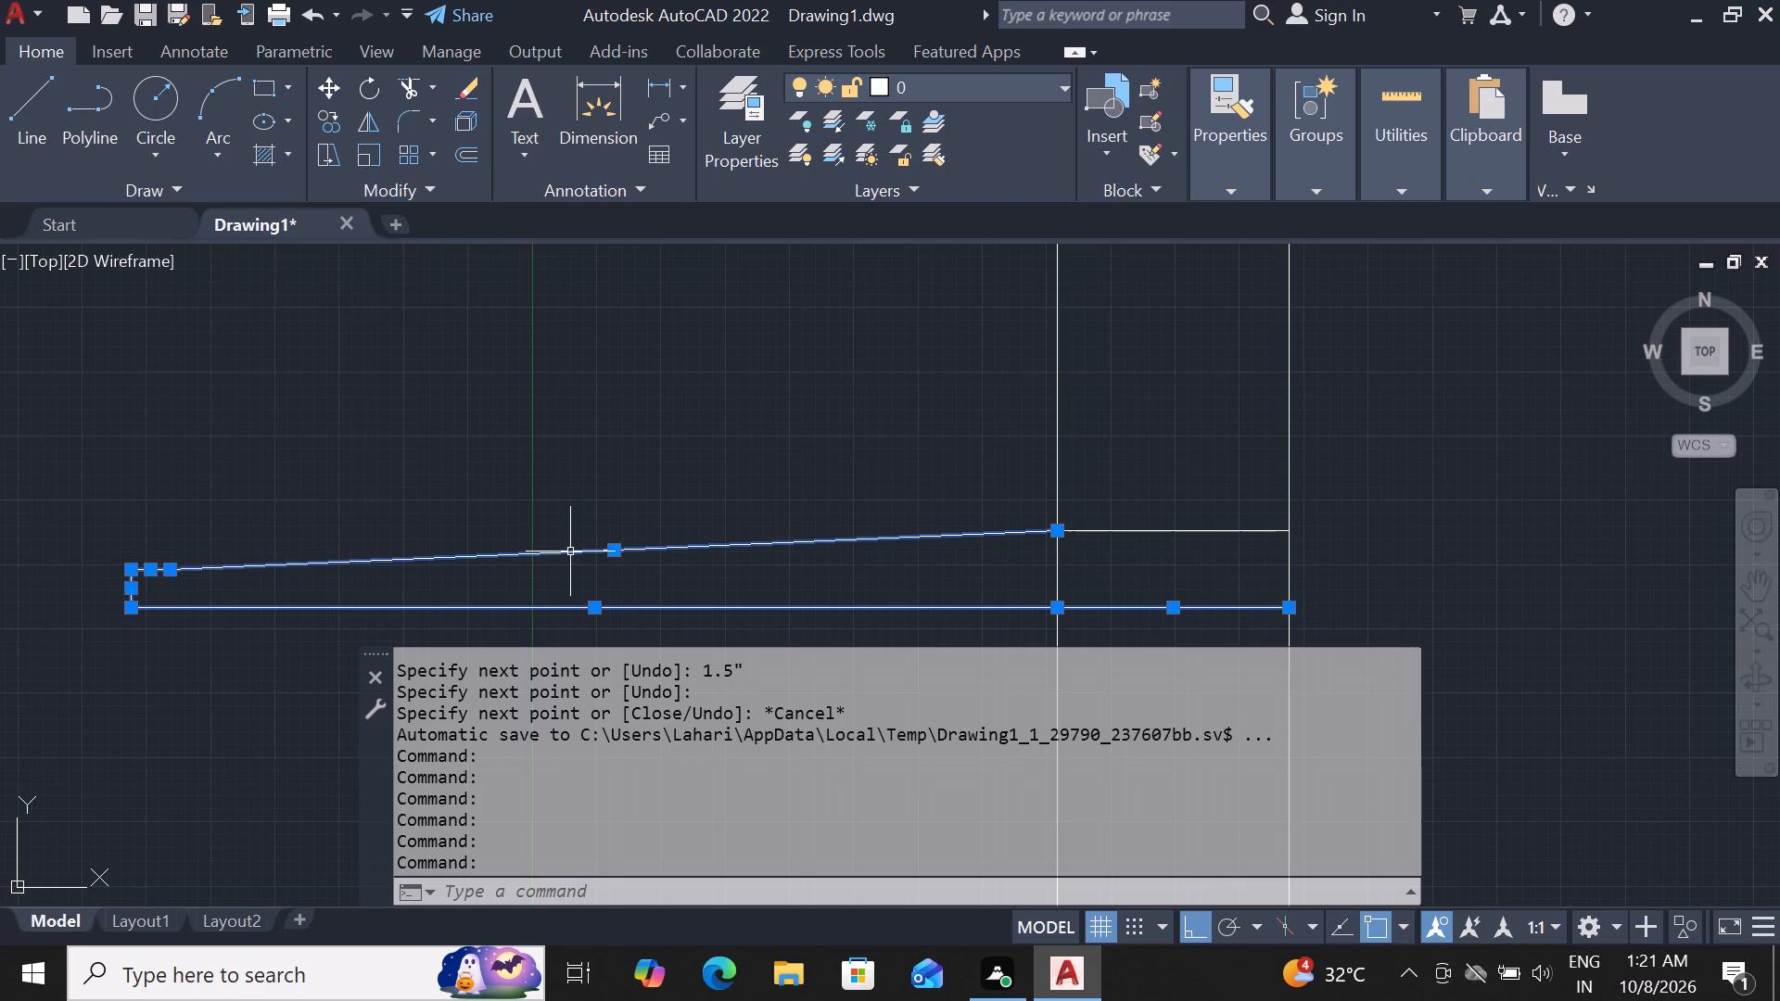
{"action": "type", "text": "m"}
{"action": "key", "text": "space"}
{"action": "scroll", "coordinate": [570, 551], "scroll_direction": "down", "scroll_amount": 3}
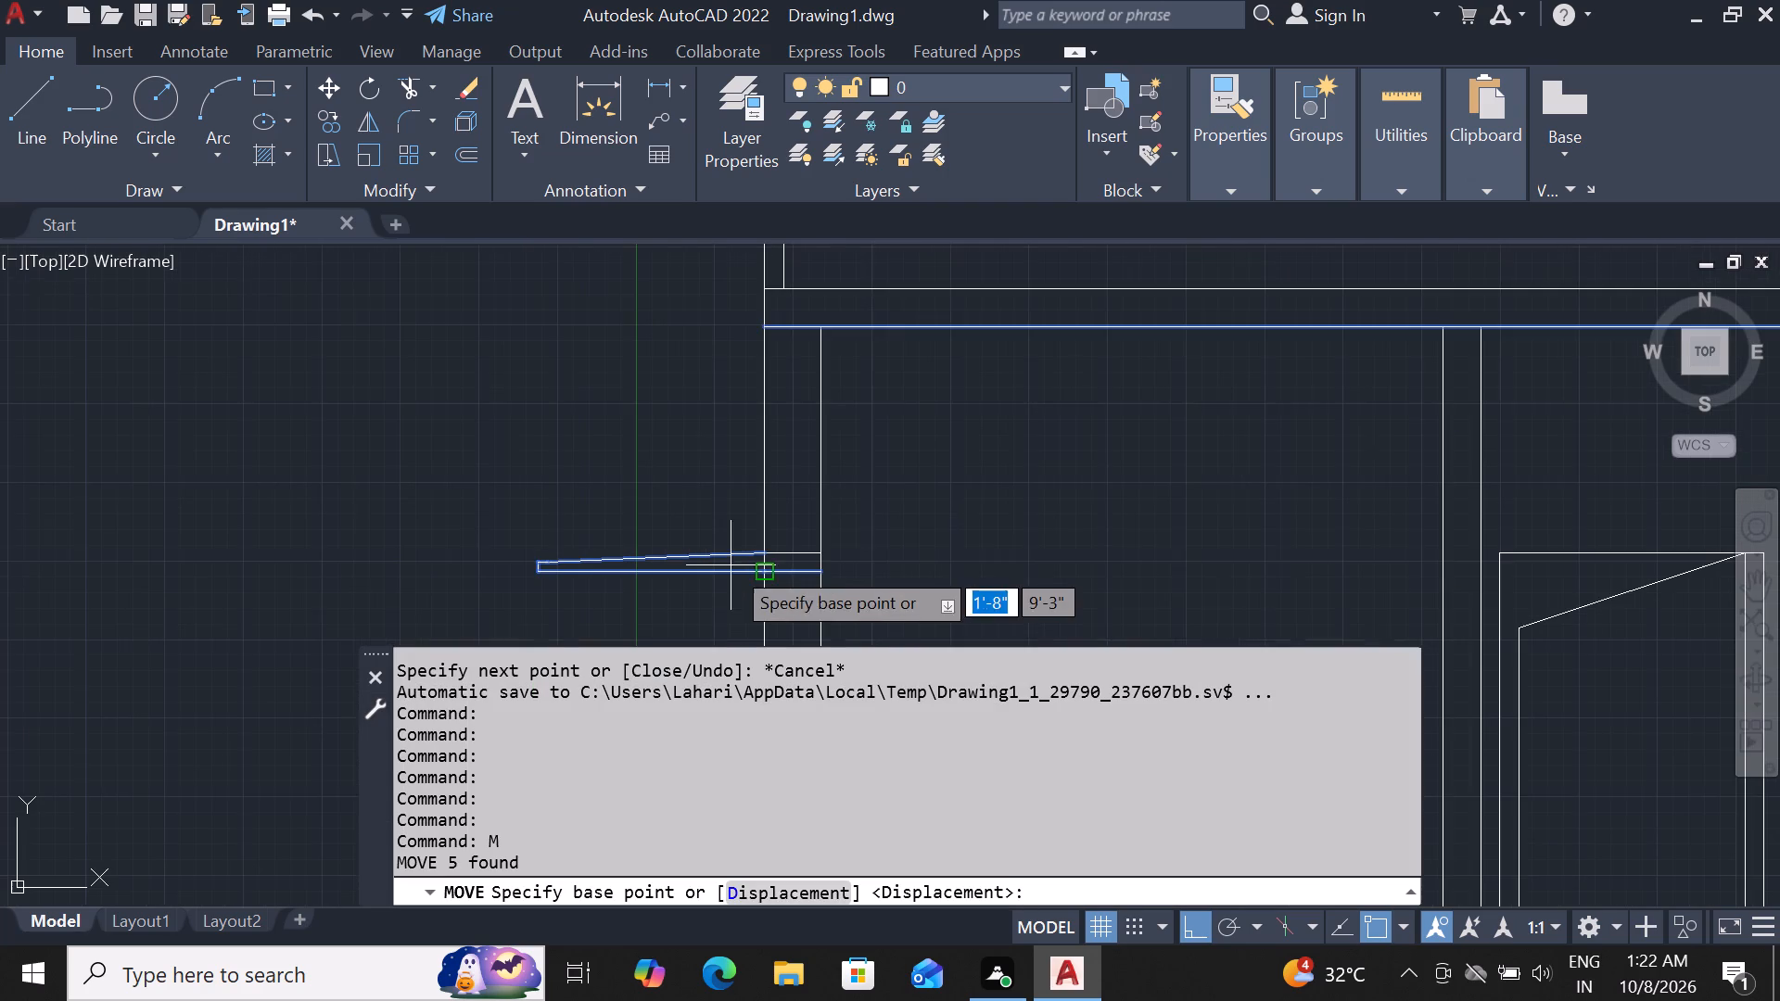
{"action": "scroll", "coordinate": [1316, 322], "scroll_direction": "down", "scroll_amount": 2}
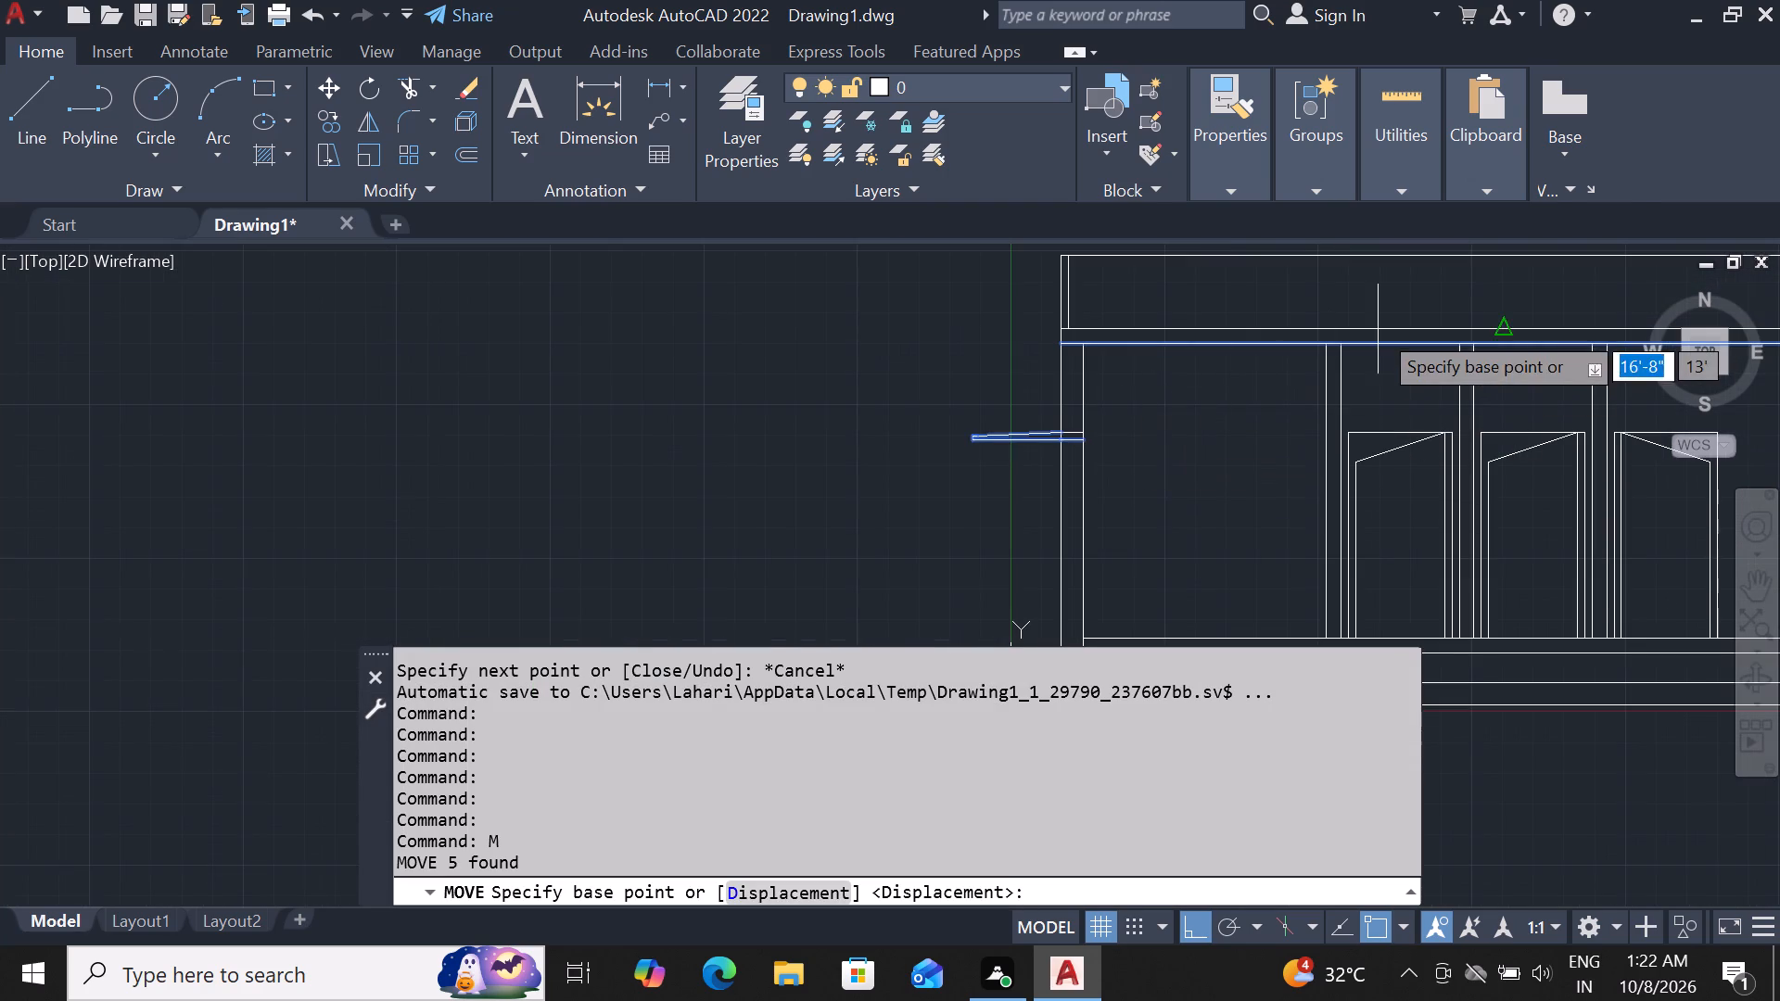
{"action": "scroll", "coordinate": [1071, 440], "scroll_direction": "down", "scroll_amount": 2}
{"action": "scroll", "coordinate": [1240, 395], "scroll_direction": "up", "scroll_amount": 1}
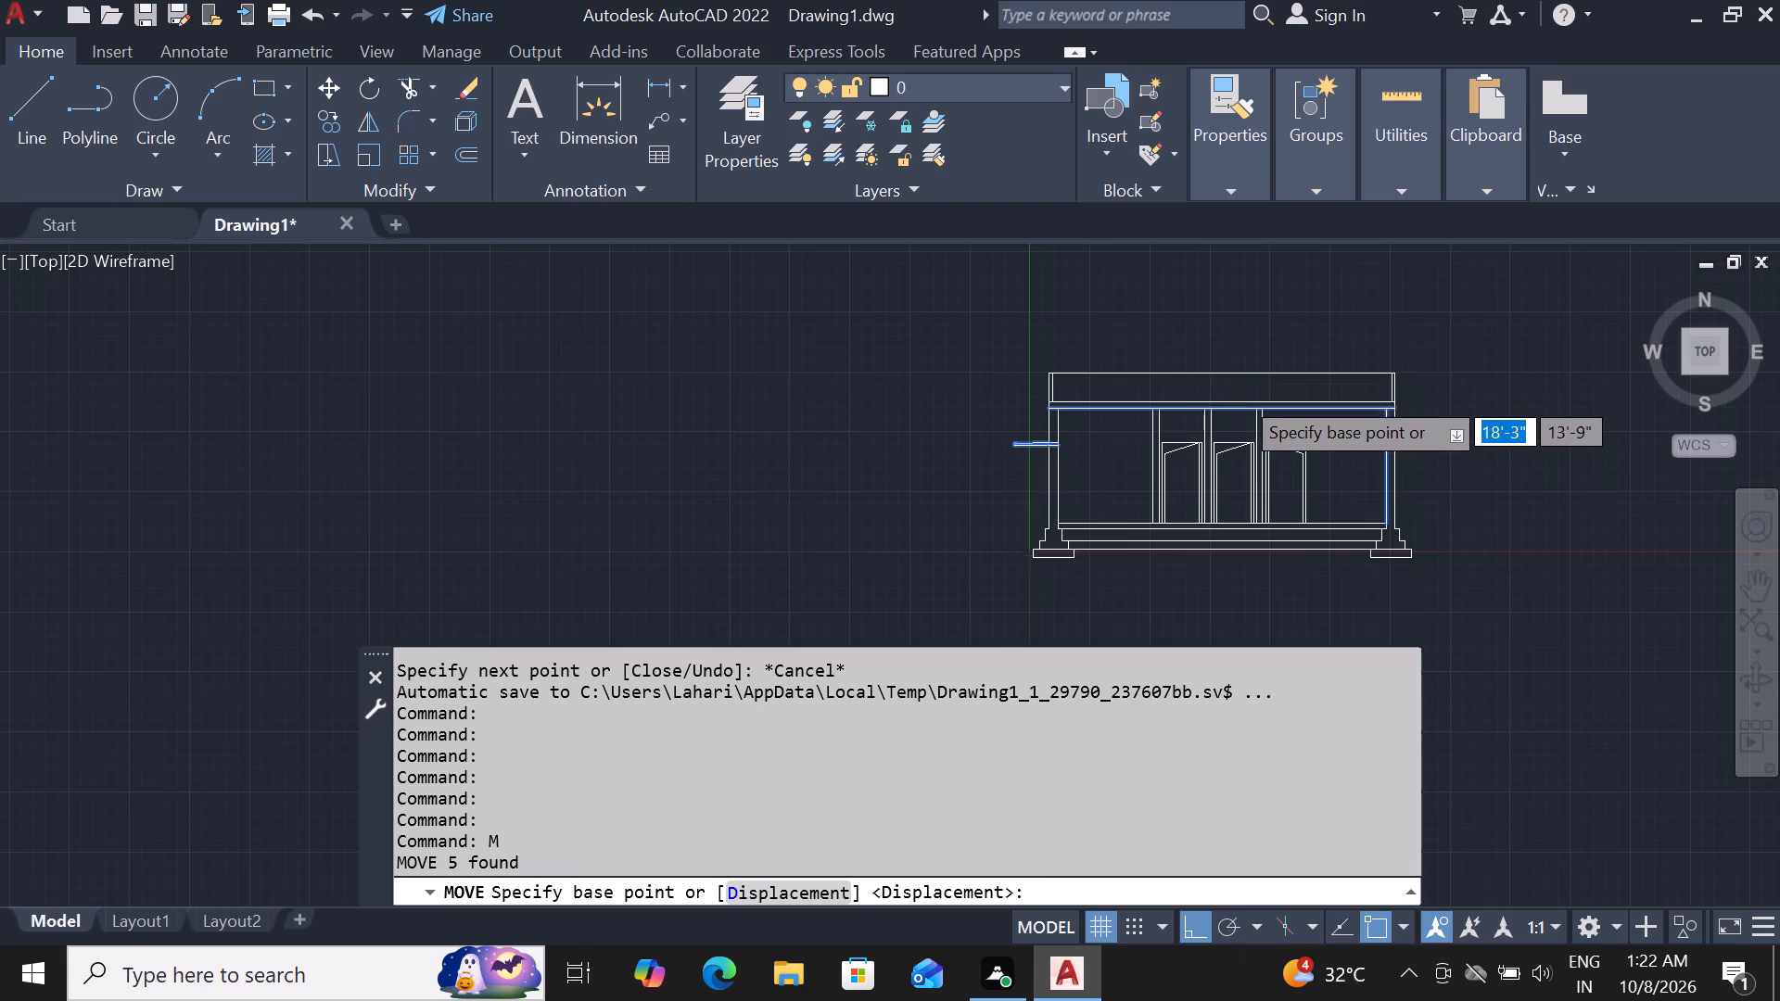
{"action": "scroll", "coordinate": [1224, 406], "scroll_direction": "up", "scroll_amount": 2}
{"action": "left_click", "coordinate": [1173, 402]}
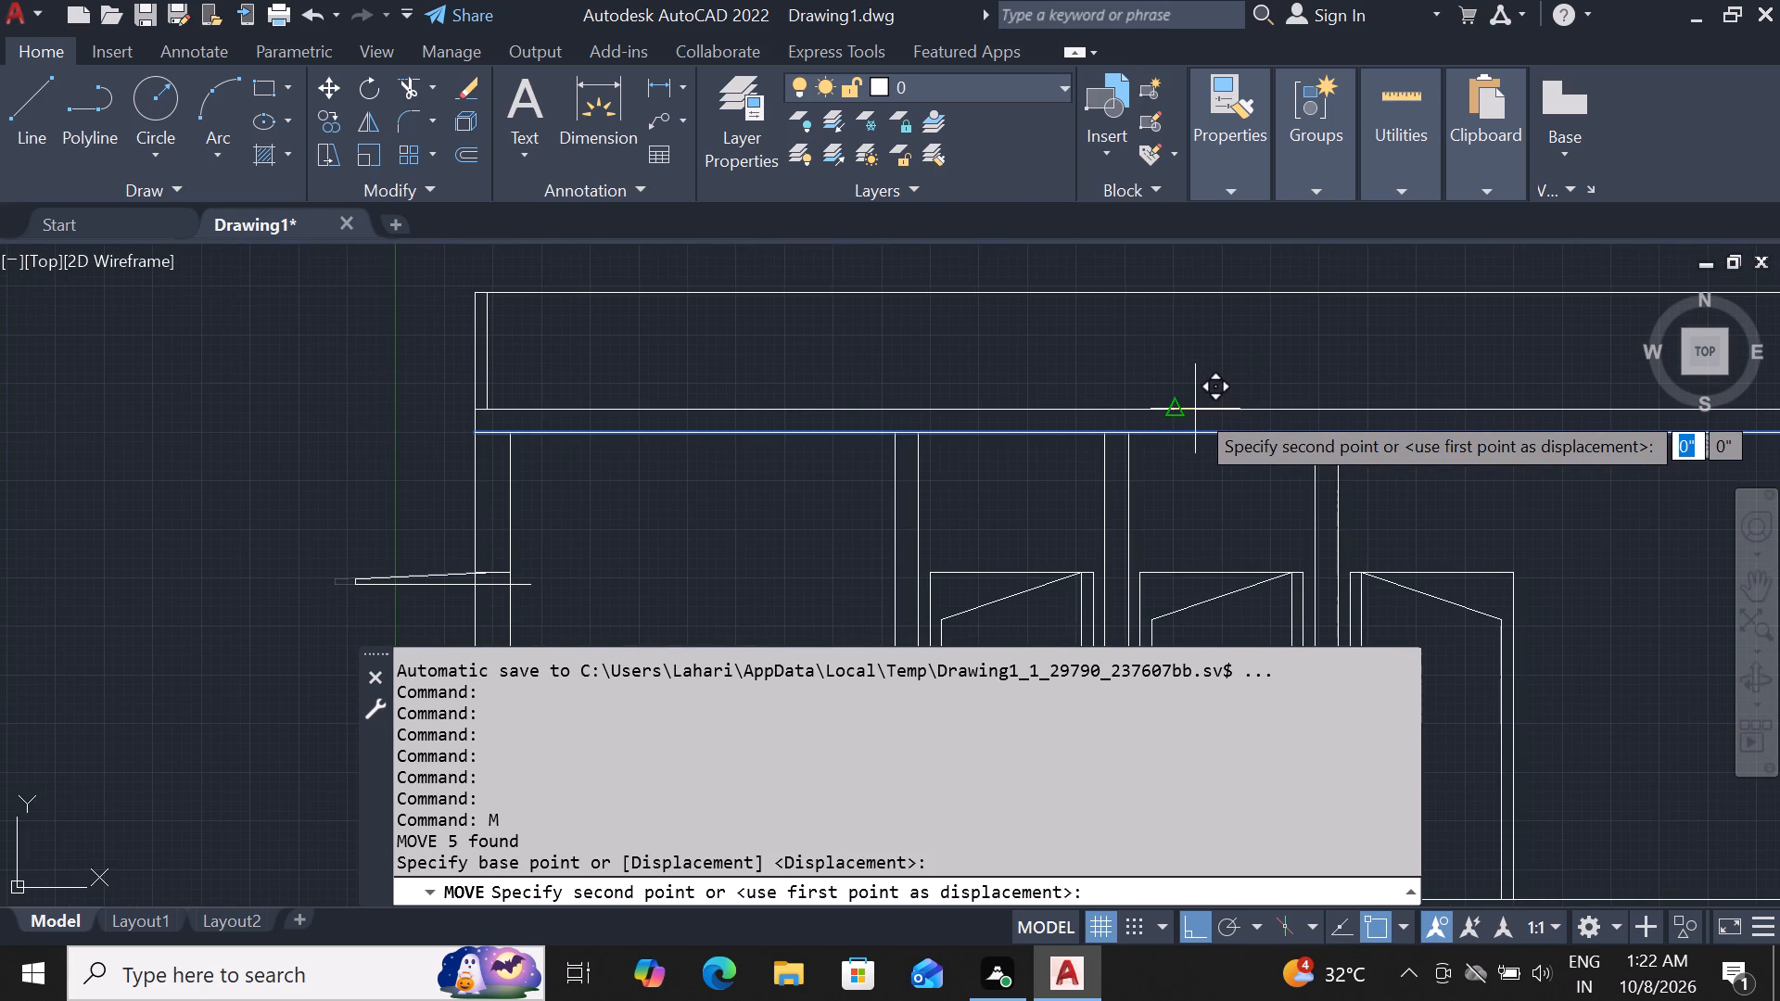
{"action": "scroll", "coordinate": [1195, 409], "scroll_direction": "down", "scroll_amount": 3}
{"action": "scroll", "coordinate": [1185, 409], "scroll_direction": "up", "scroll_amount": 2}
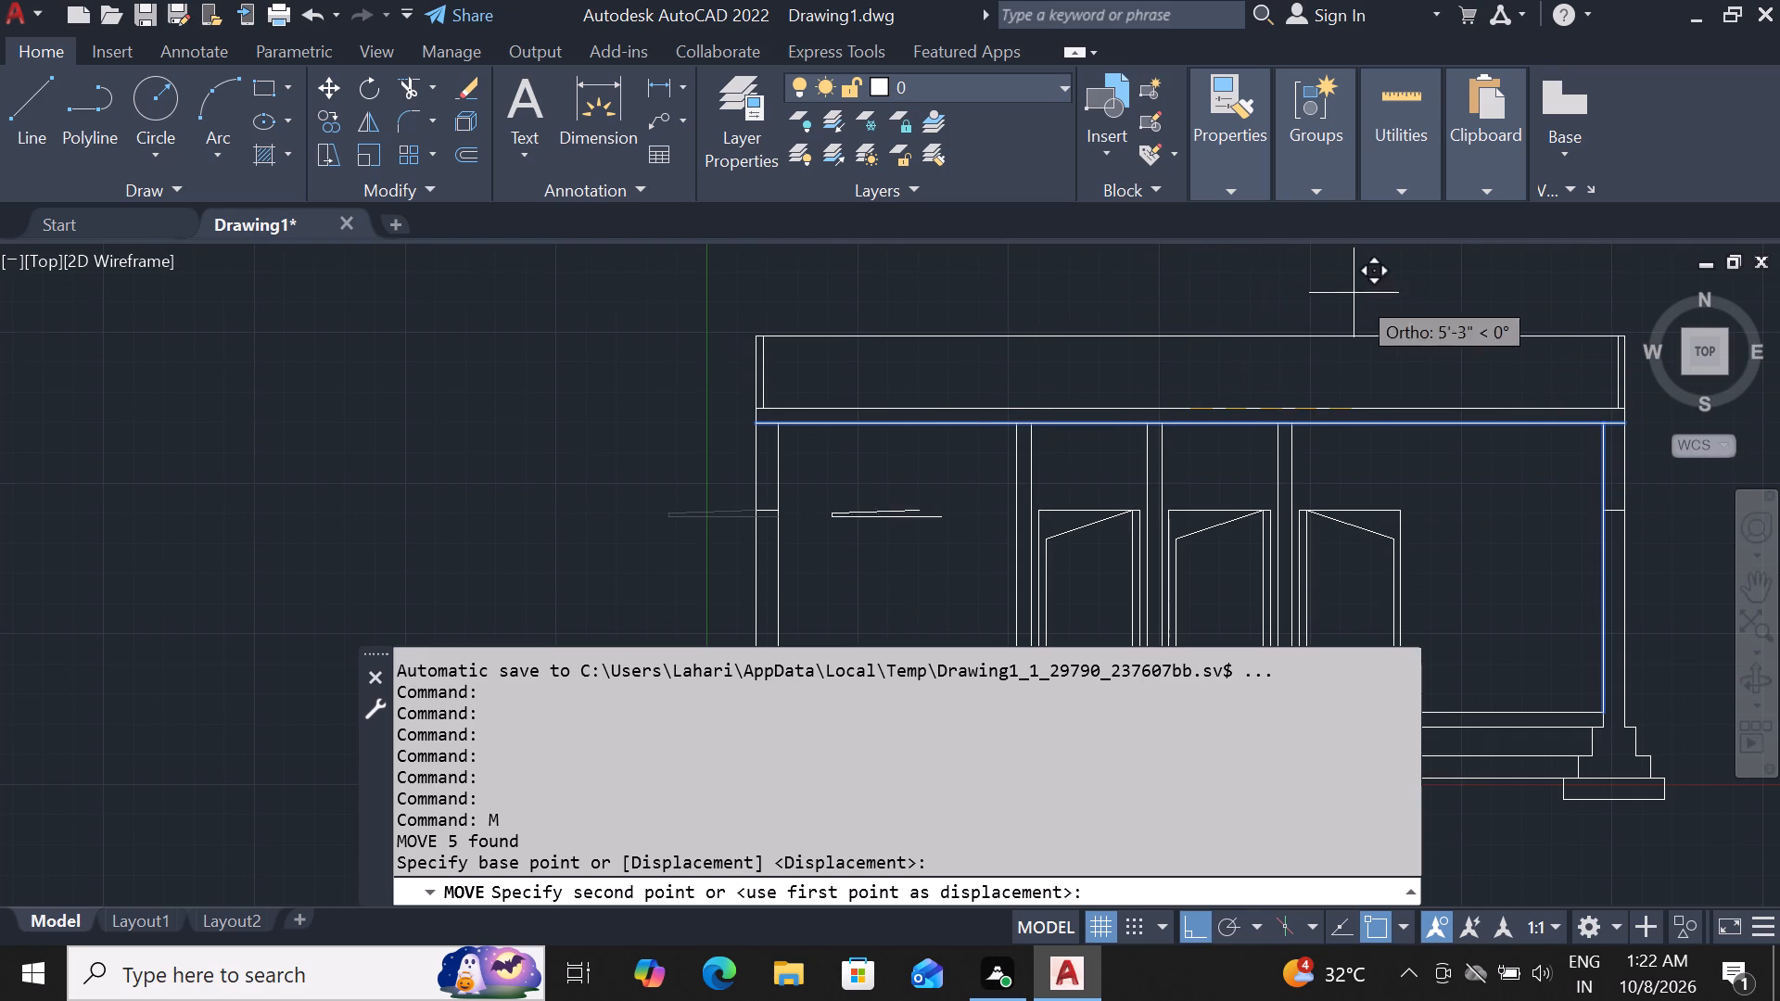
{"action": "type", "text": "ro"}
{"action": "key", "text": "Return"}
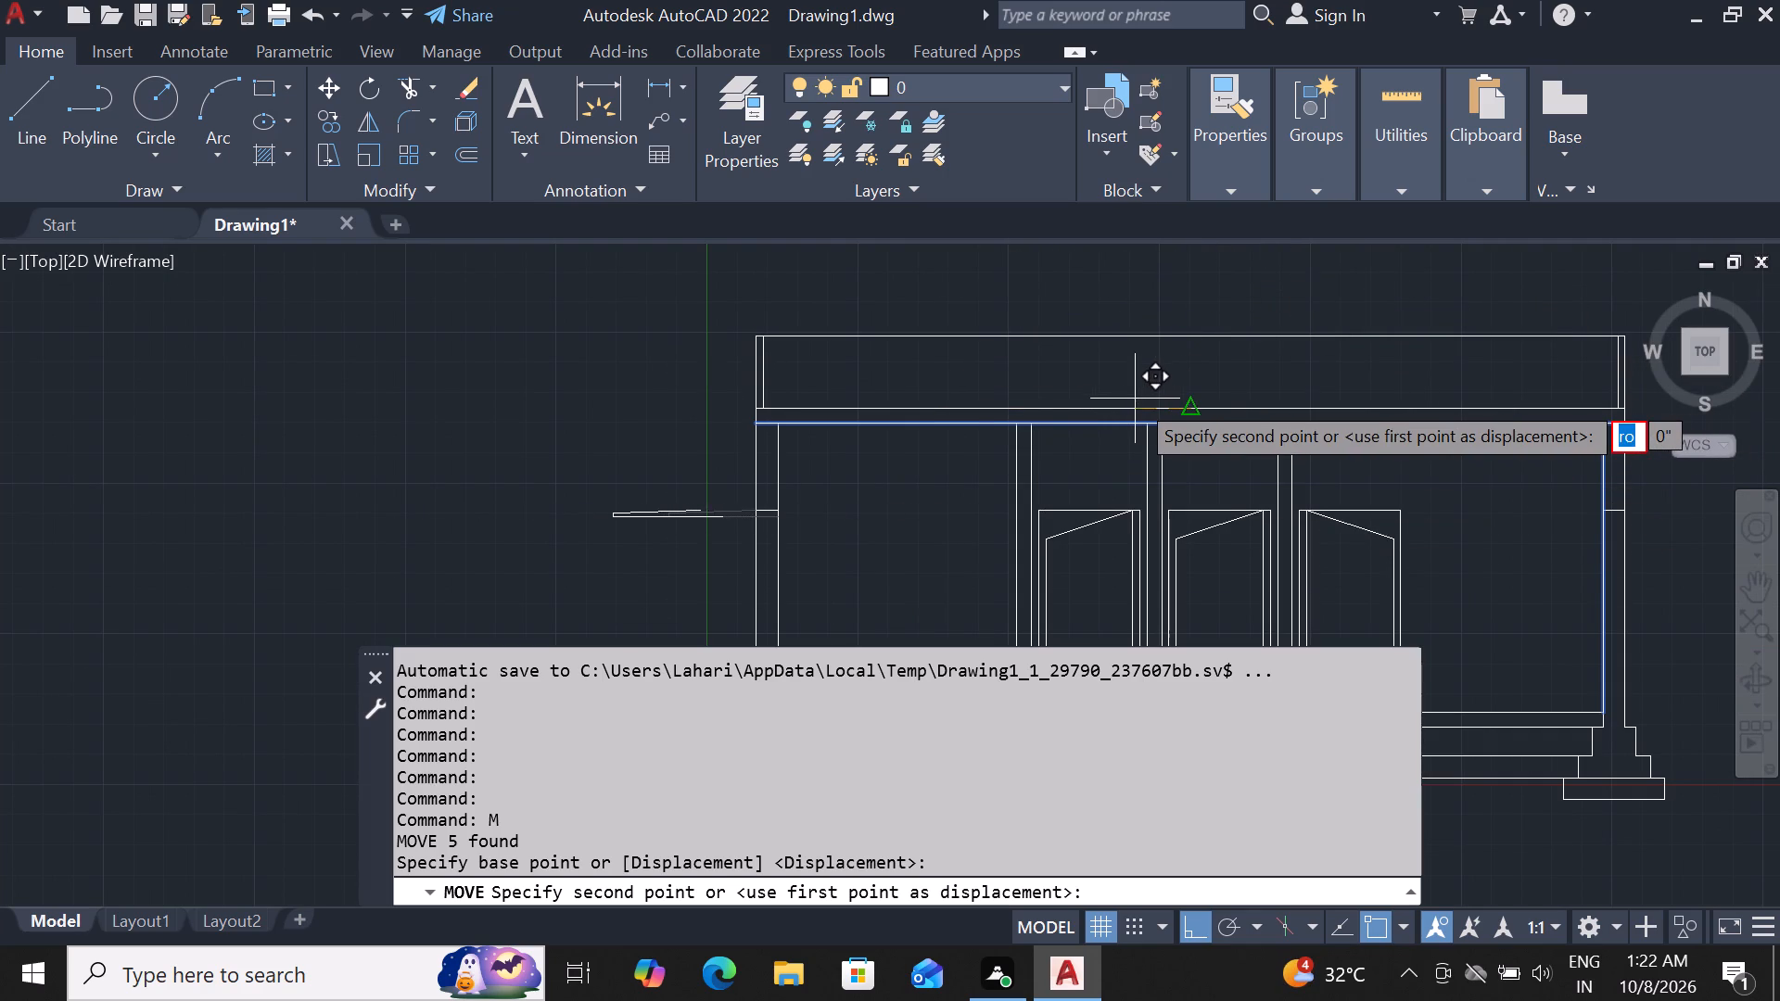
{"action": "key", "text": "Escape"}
Copy the left projection's five lines horizontally about 36'-7" to the right, beyond the right wall.
{"action": "scroll", "coordinate": [750, 554], "scroll_direction": "up", "scroll_amount": 2}
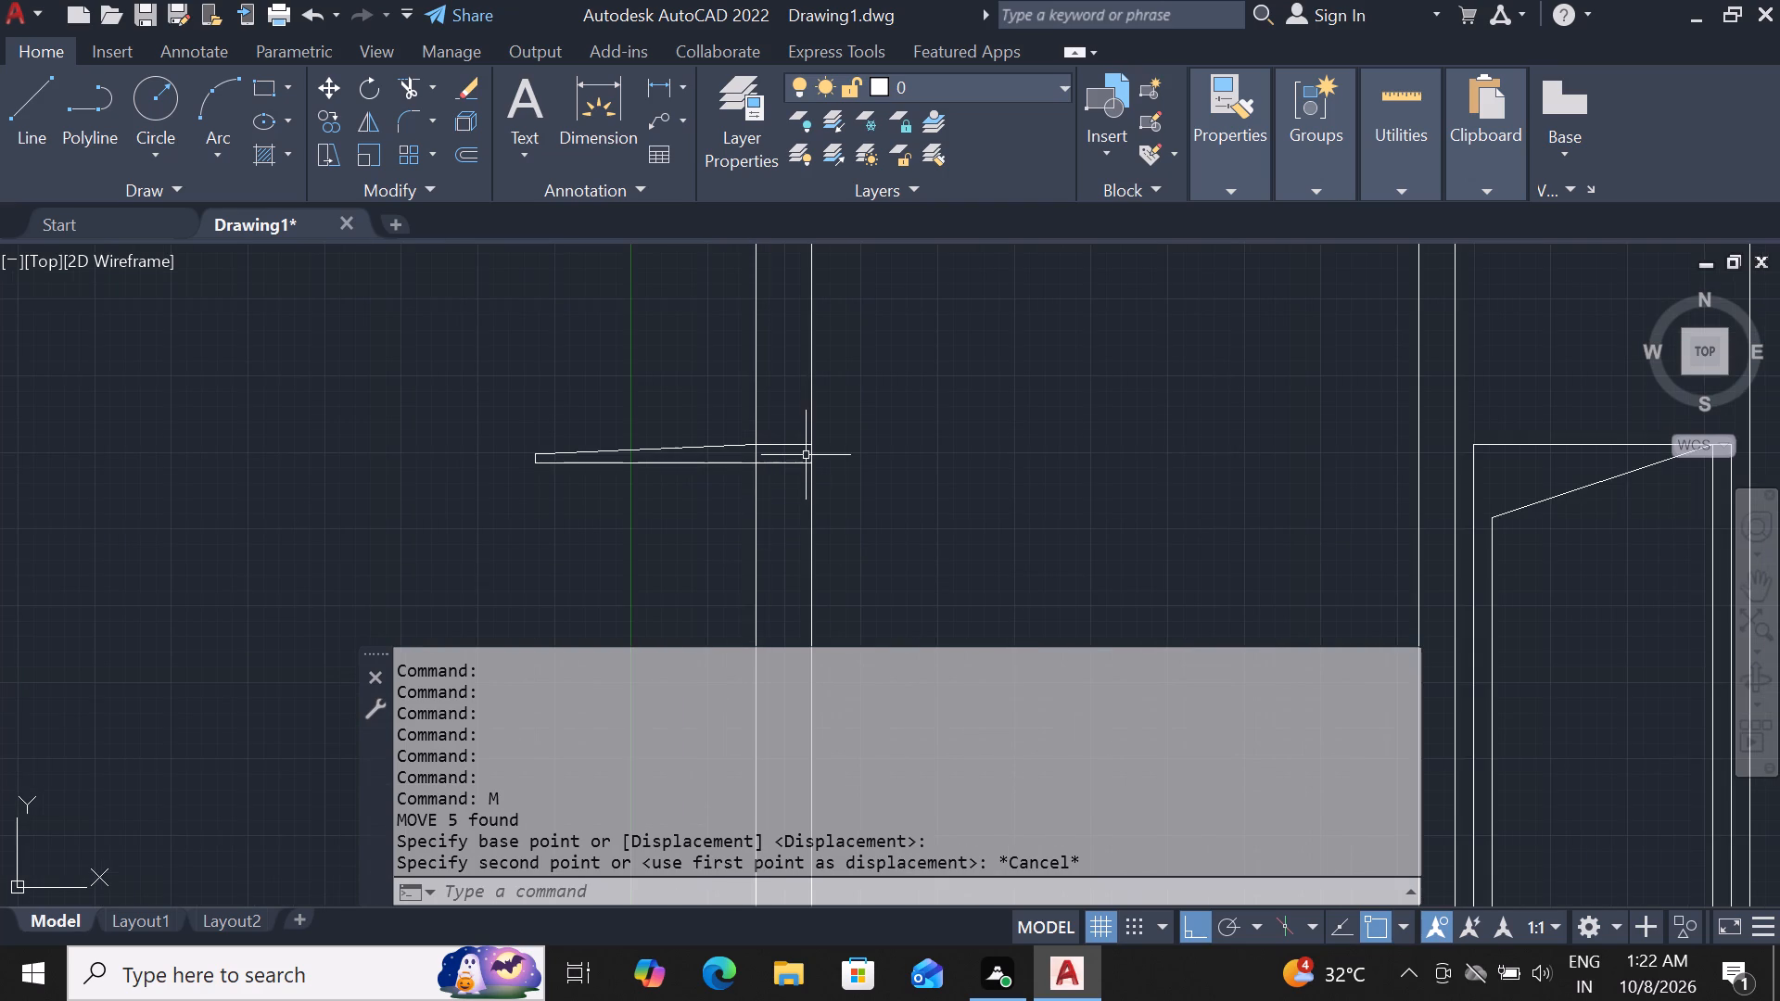
{"action": "left_click", "coordinate": [802, 461]}
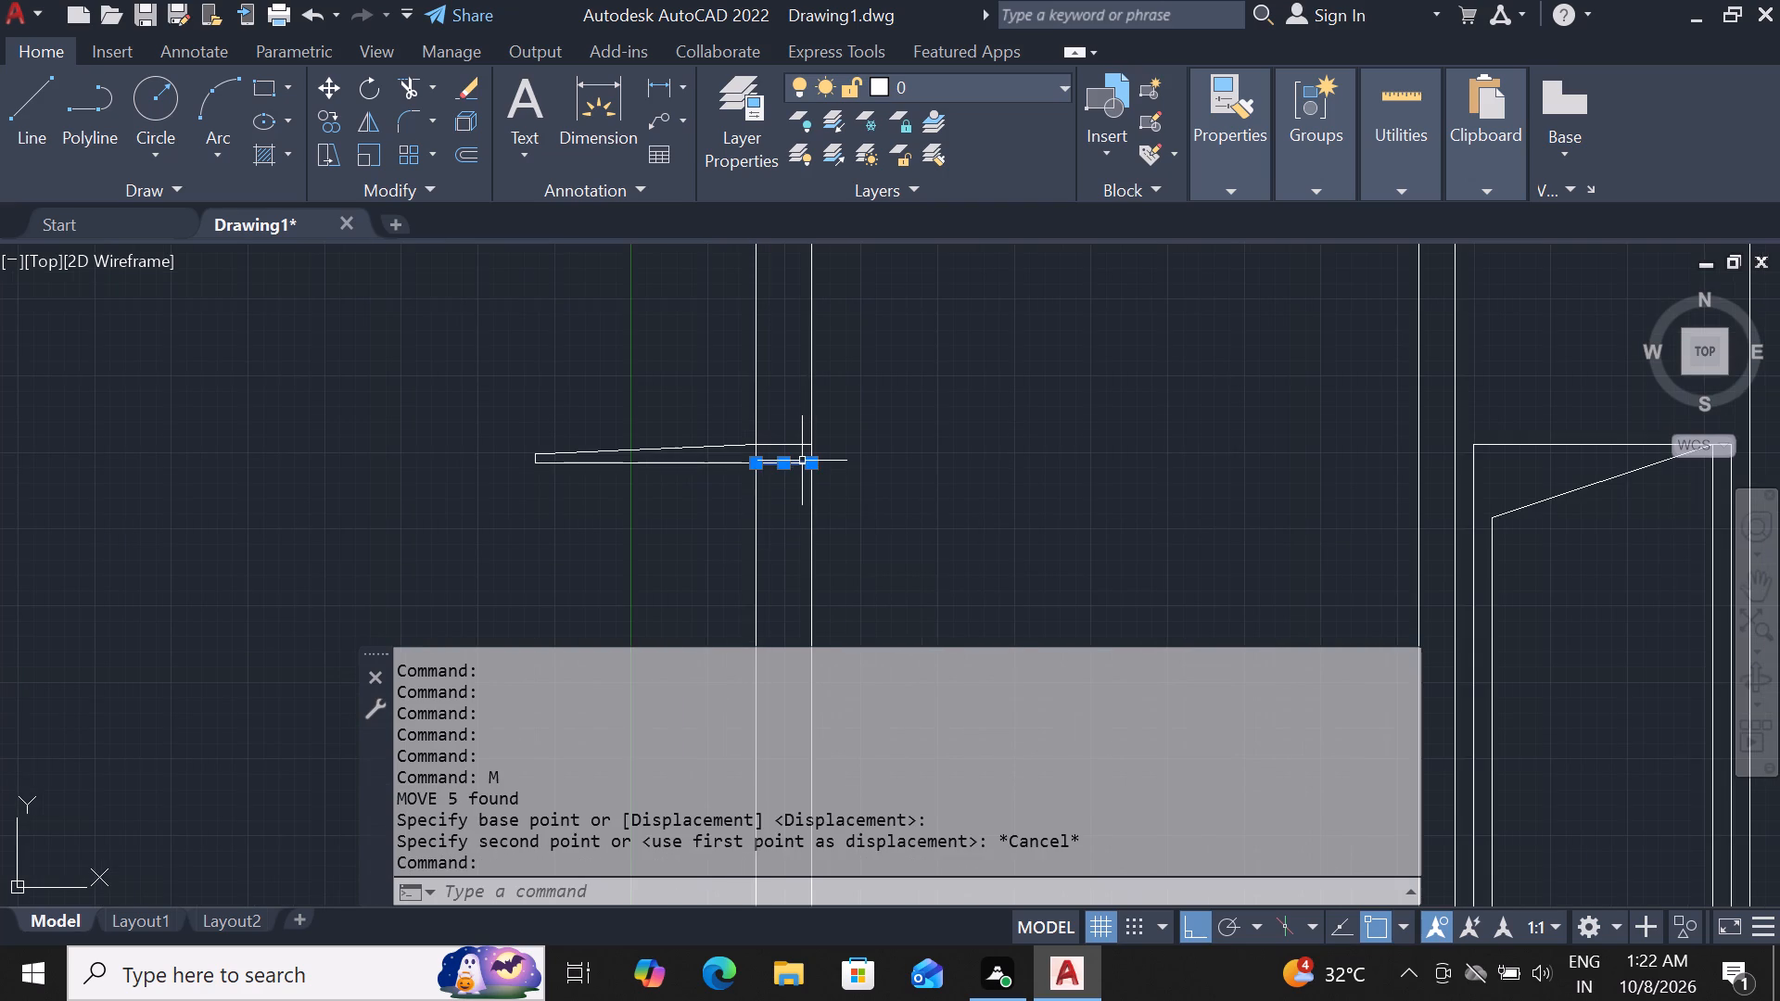
{"action": "left_click", "coordinate": [736, 461]}
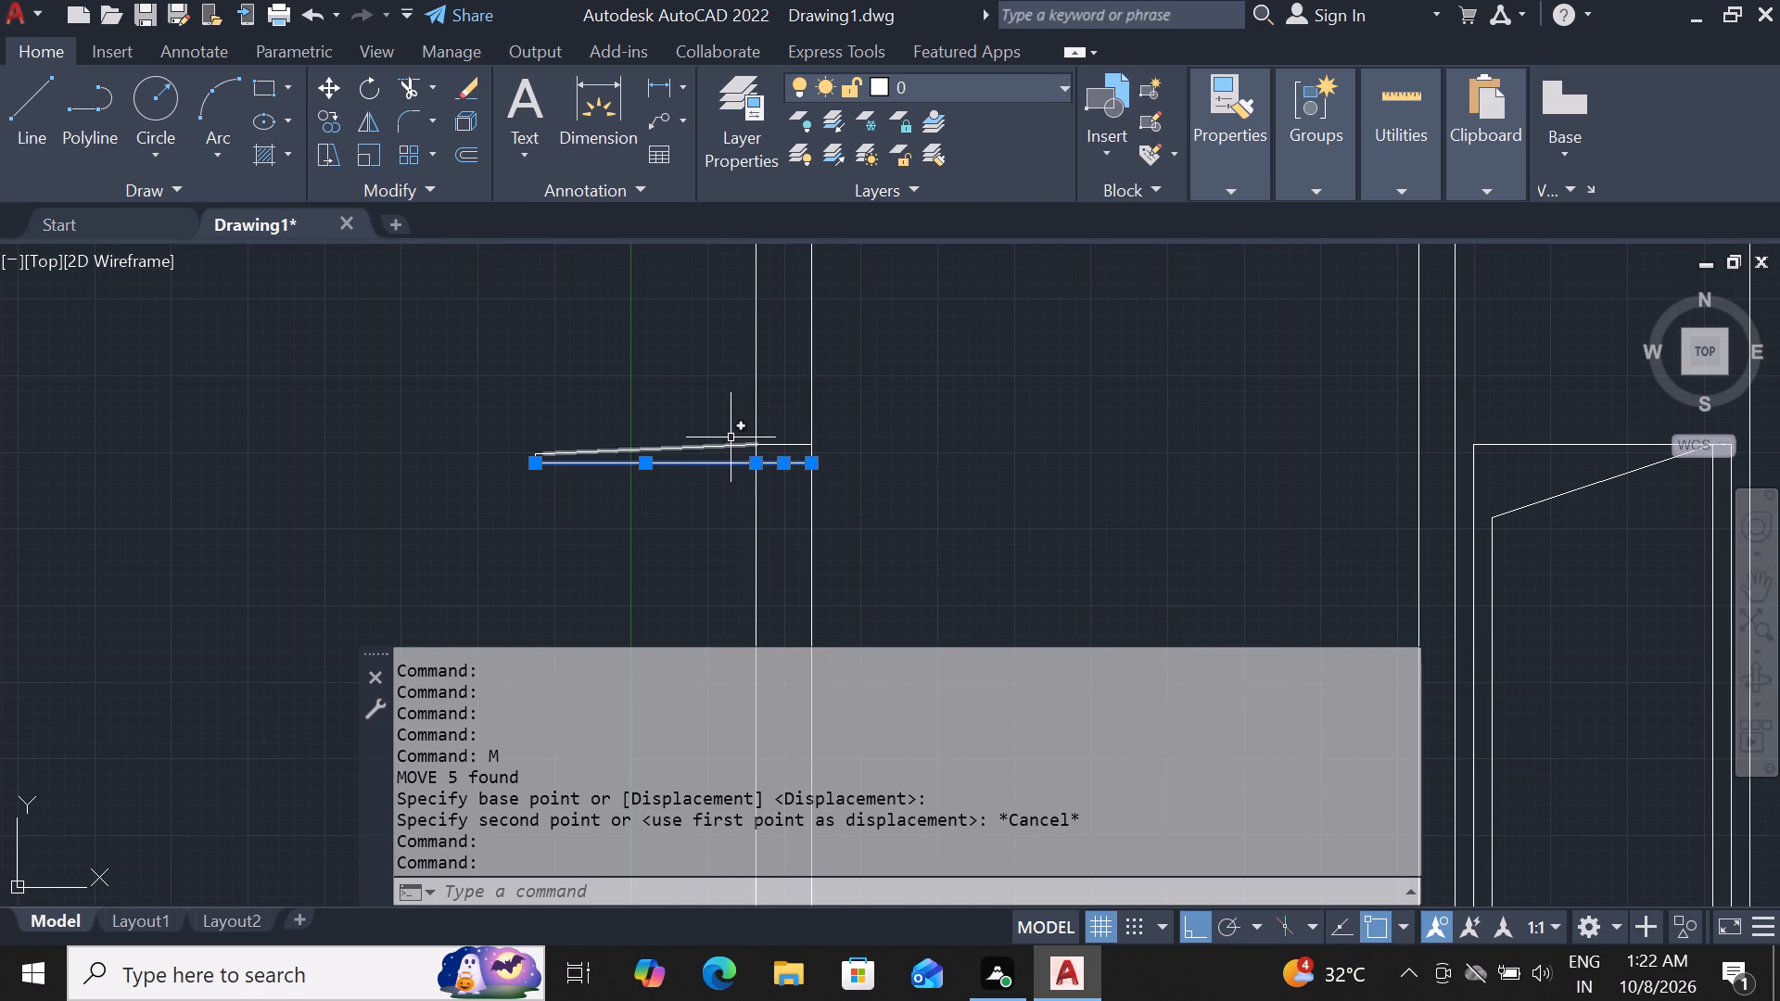
{"action": "left_click", "coordinate": [728, 444]}
{"action": "scroll", "coordinate": [637, 459], "scroll_direction": "up", "scroll_amount": 2}
{"action": "scroll", "coordinate": [382, 434], "scroll_direction": "up", "scroll_amount": 2}
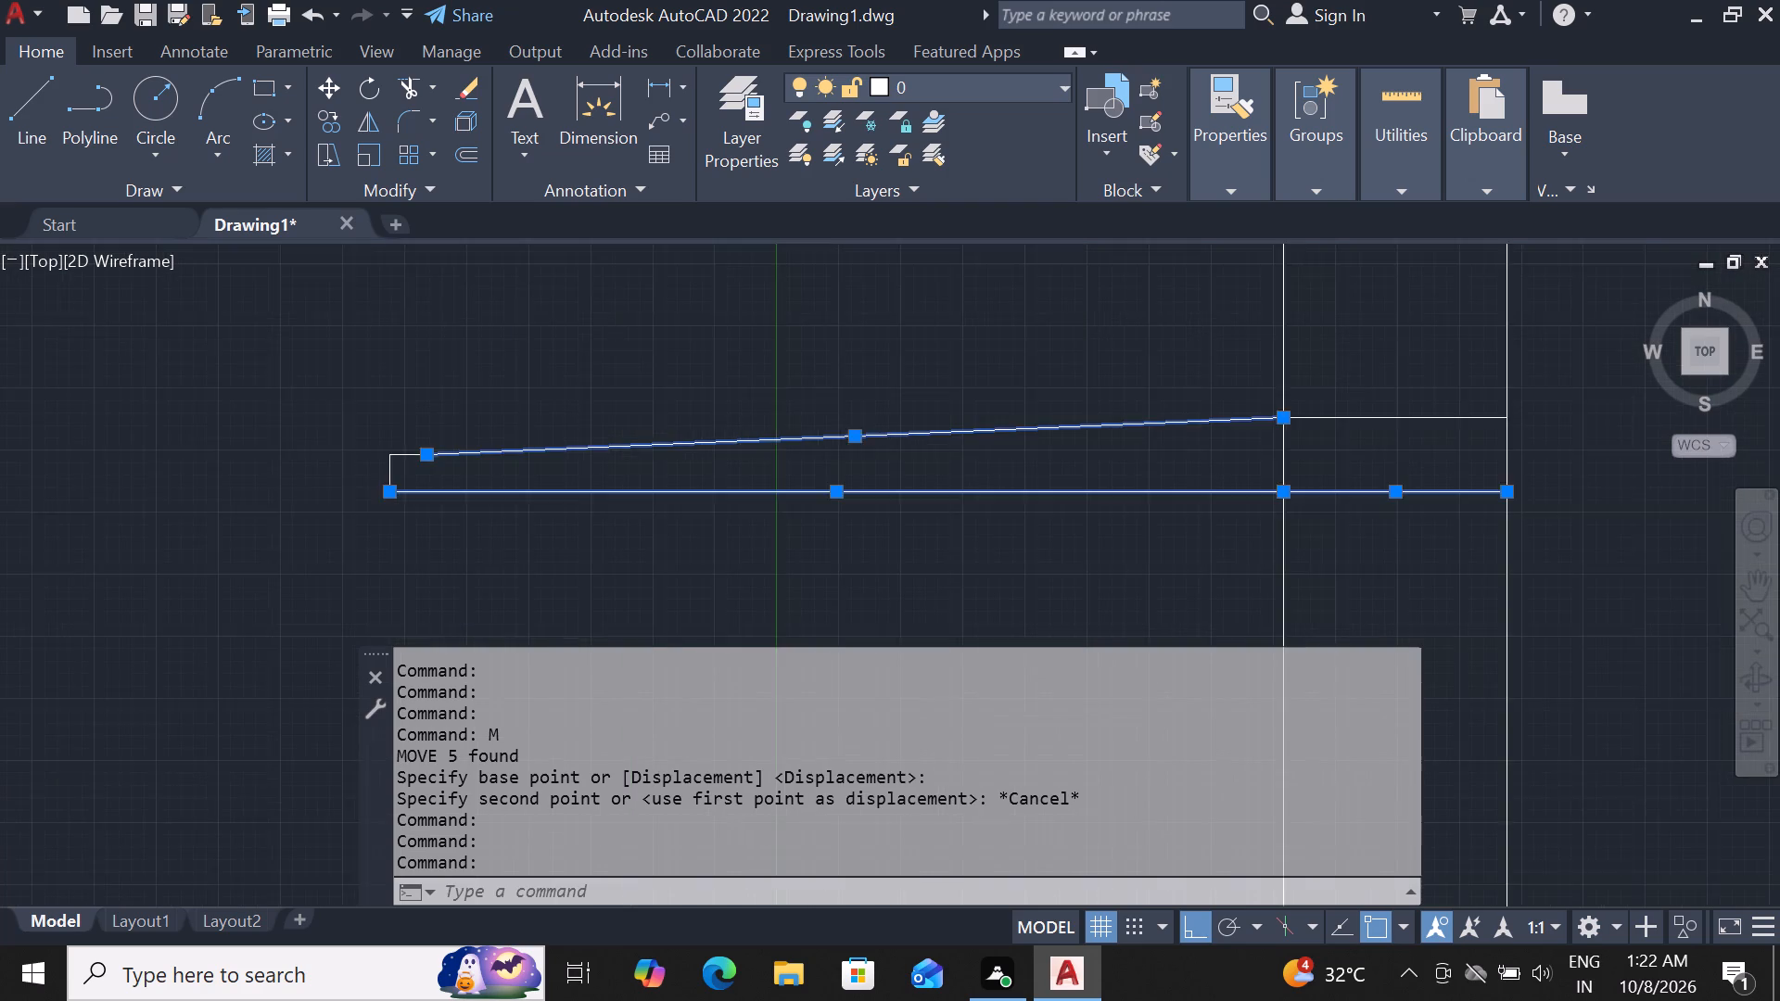
{"action": "left_click", "coordinate": [393, 483]}
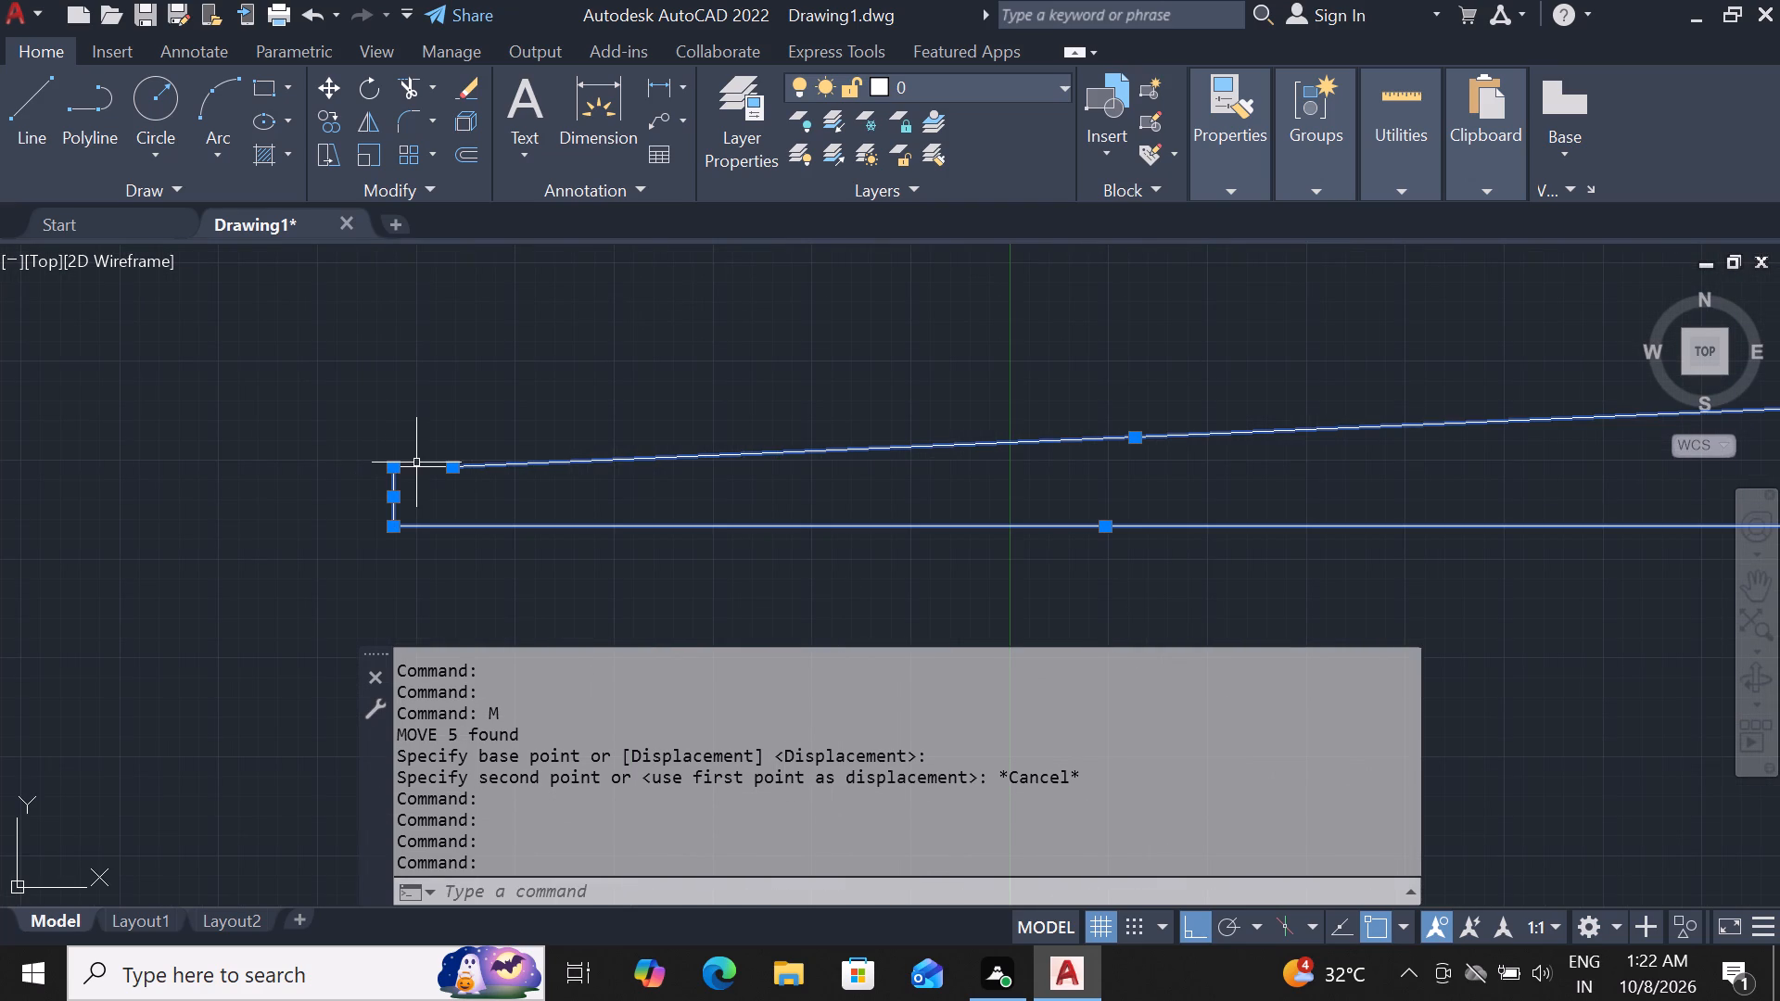
{"action": "left_click", "coordinate": [416, 465]}
{"action": "type", "text": "co"}
{"action": "key", "text": "Return"}
{"action": "scroll", "coordinate": [637, 478], "scroll_direction": "down", "scroll_amount": 2}
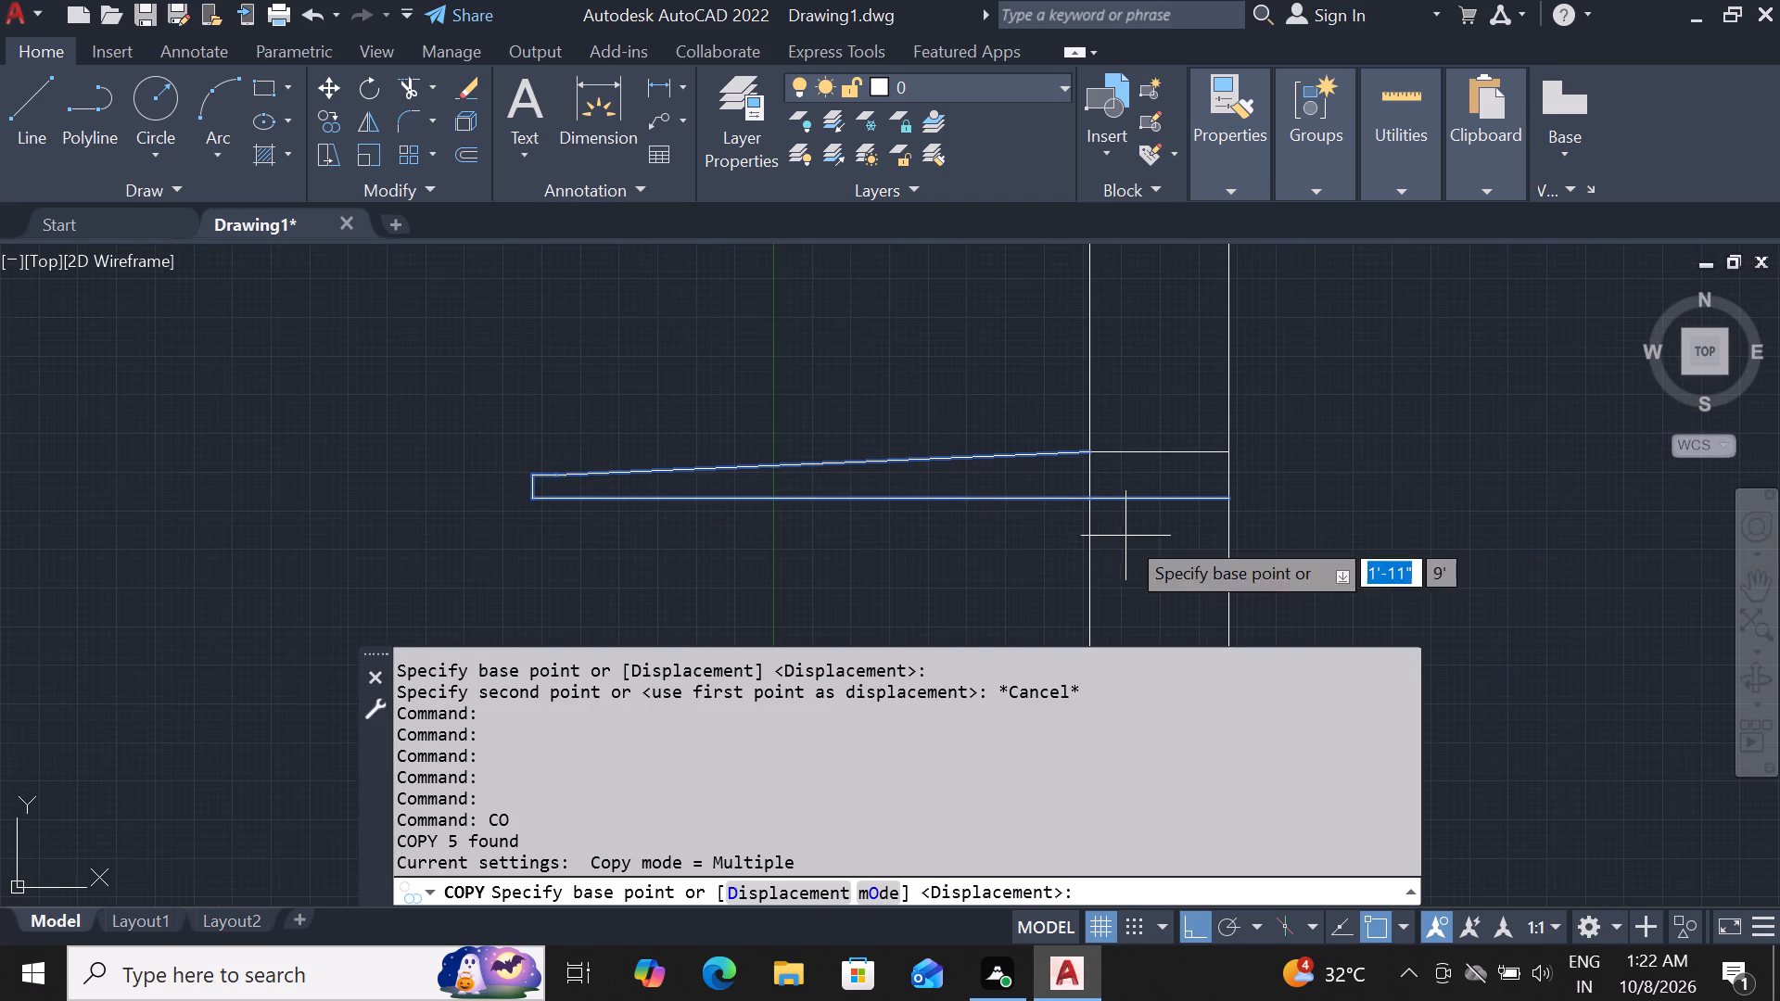
{"action": "left_click", "coordinate": [1226, 502]}
{"action": "scroll", "coordinate": [1285, 500], "scroll_direction": "down", "scroll_amount": 3}
{"action": "scroll", "coordinate": [952, 514], "scroll_direction": "down", "scroll_amount": 3}
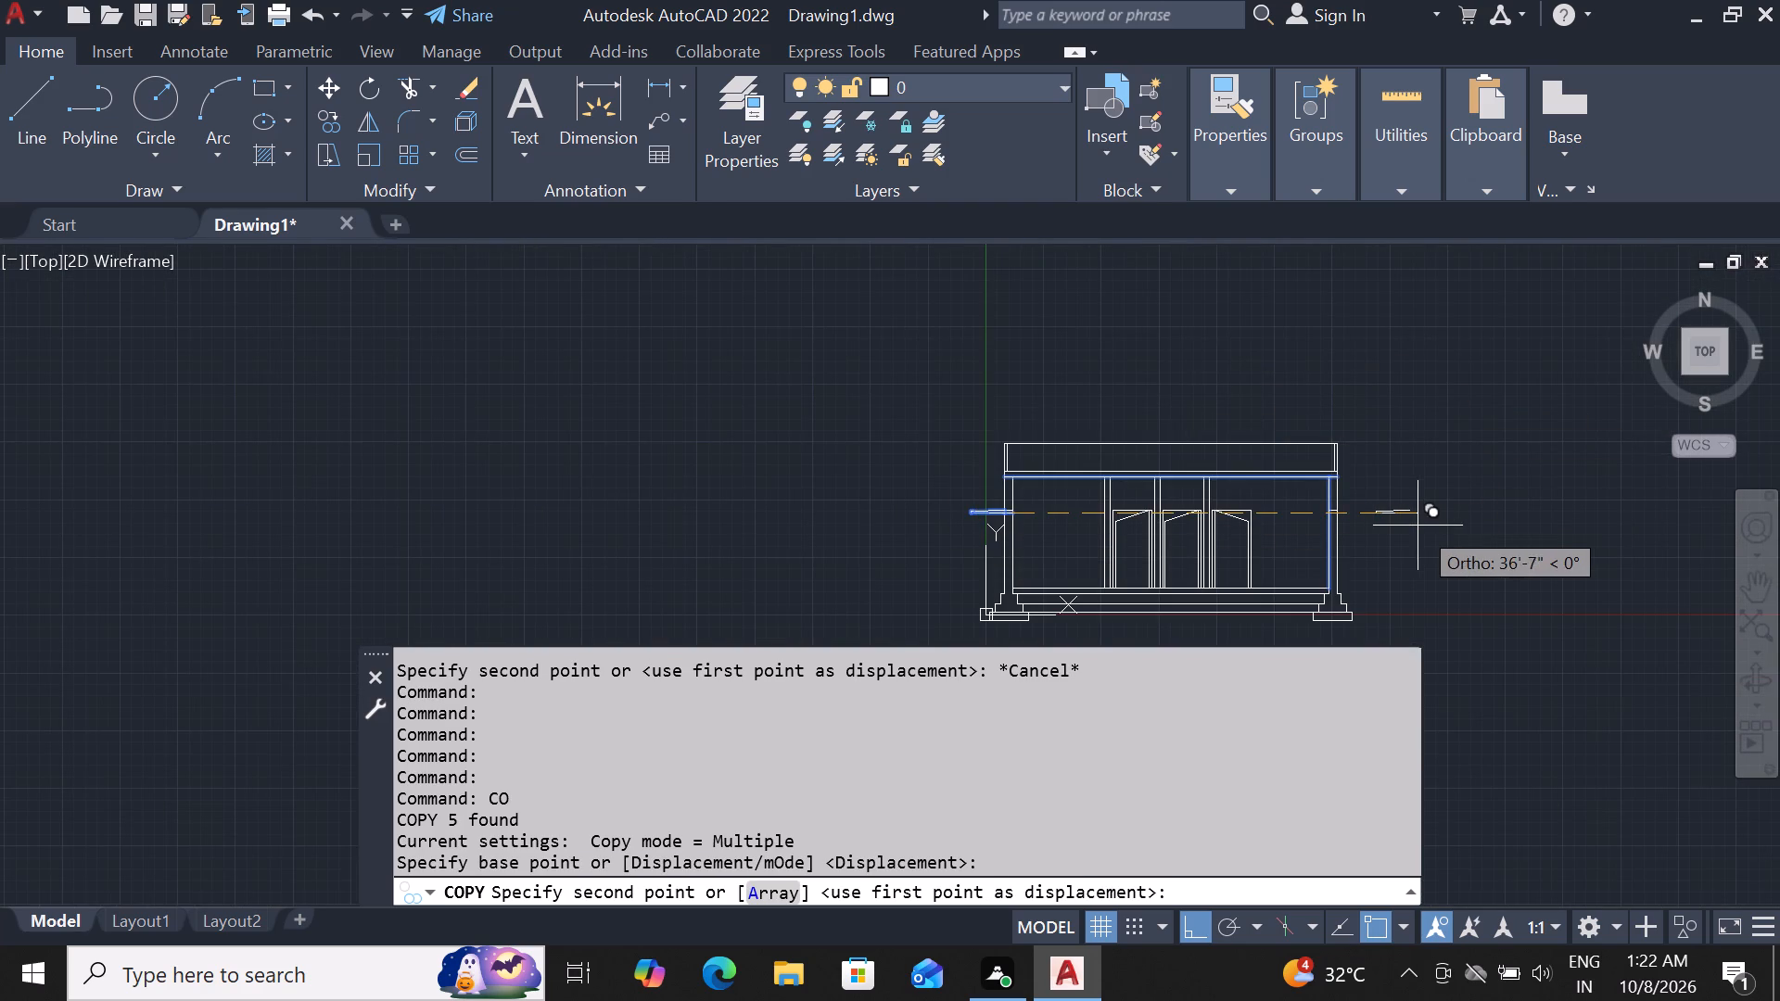
{"action": "left_click", "coordinate": [1418, 526]}
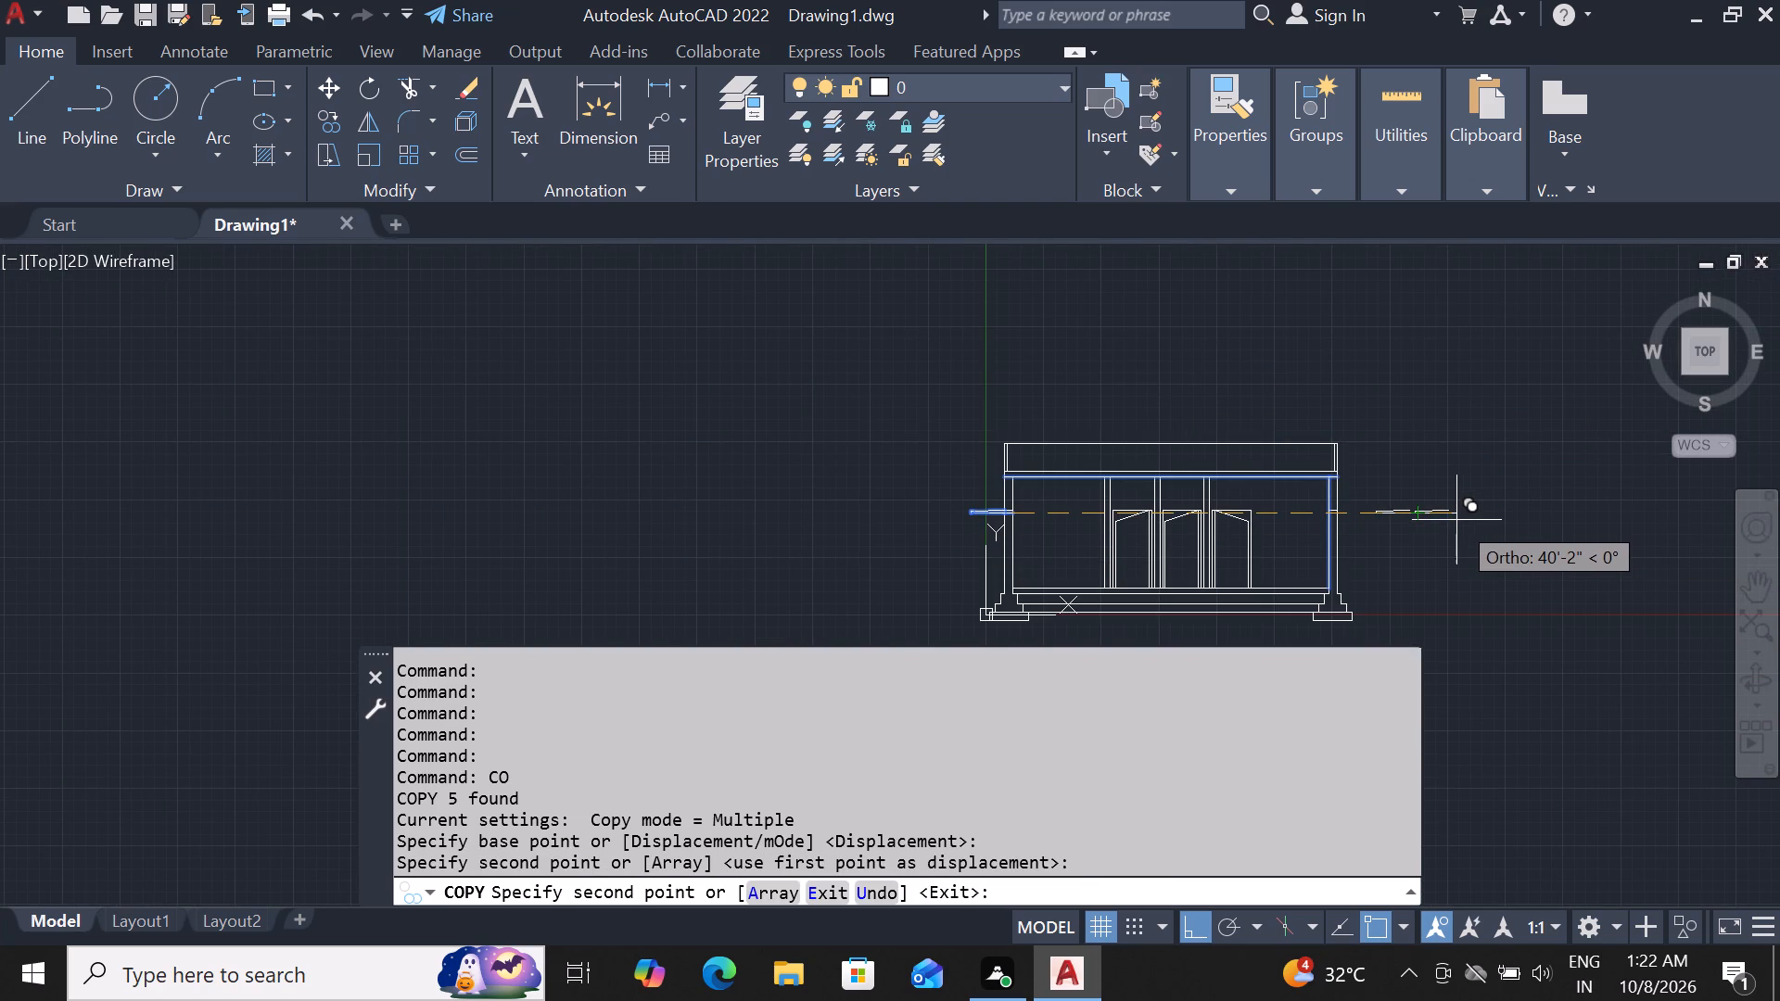
{"action": "key", "text": "Escape"}
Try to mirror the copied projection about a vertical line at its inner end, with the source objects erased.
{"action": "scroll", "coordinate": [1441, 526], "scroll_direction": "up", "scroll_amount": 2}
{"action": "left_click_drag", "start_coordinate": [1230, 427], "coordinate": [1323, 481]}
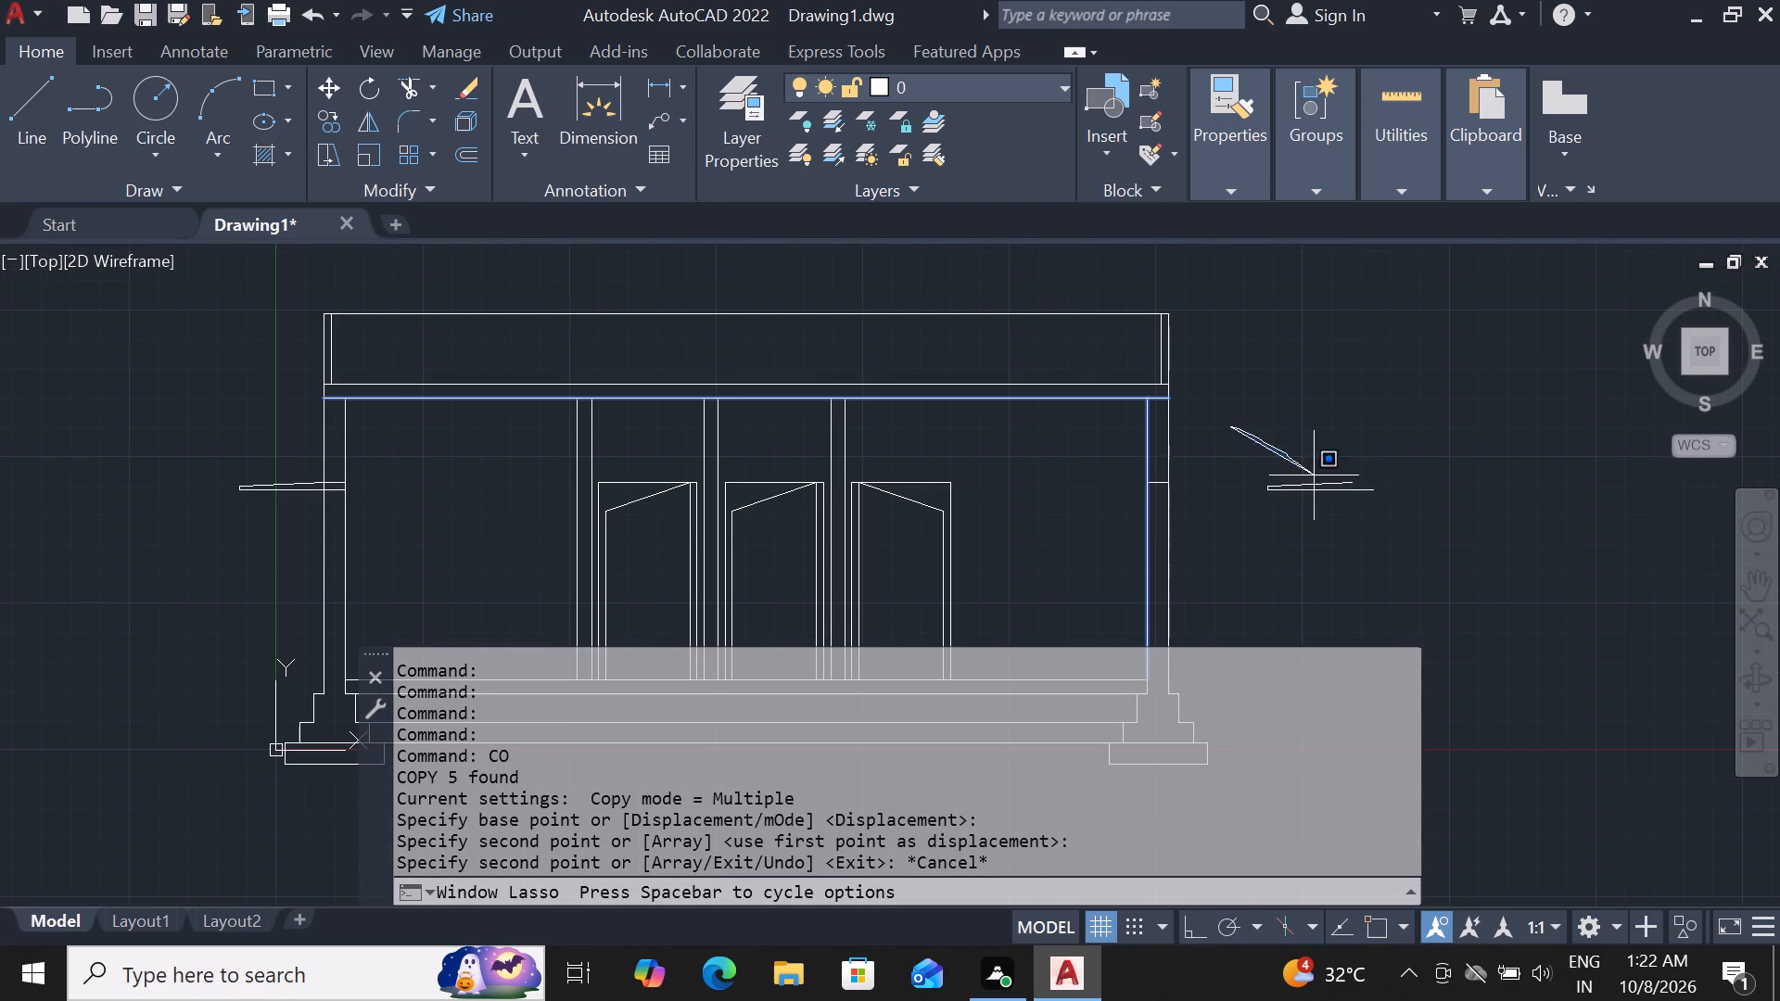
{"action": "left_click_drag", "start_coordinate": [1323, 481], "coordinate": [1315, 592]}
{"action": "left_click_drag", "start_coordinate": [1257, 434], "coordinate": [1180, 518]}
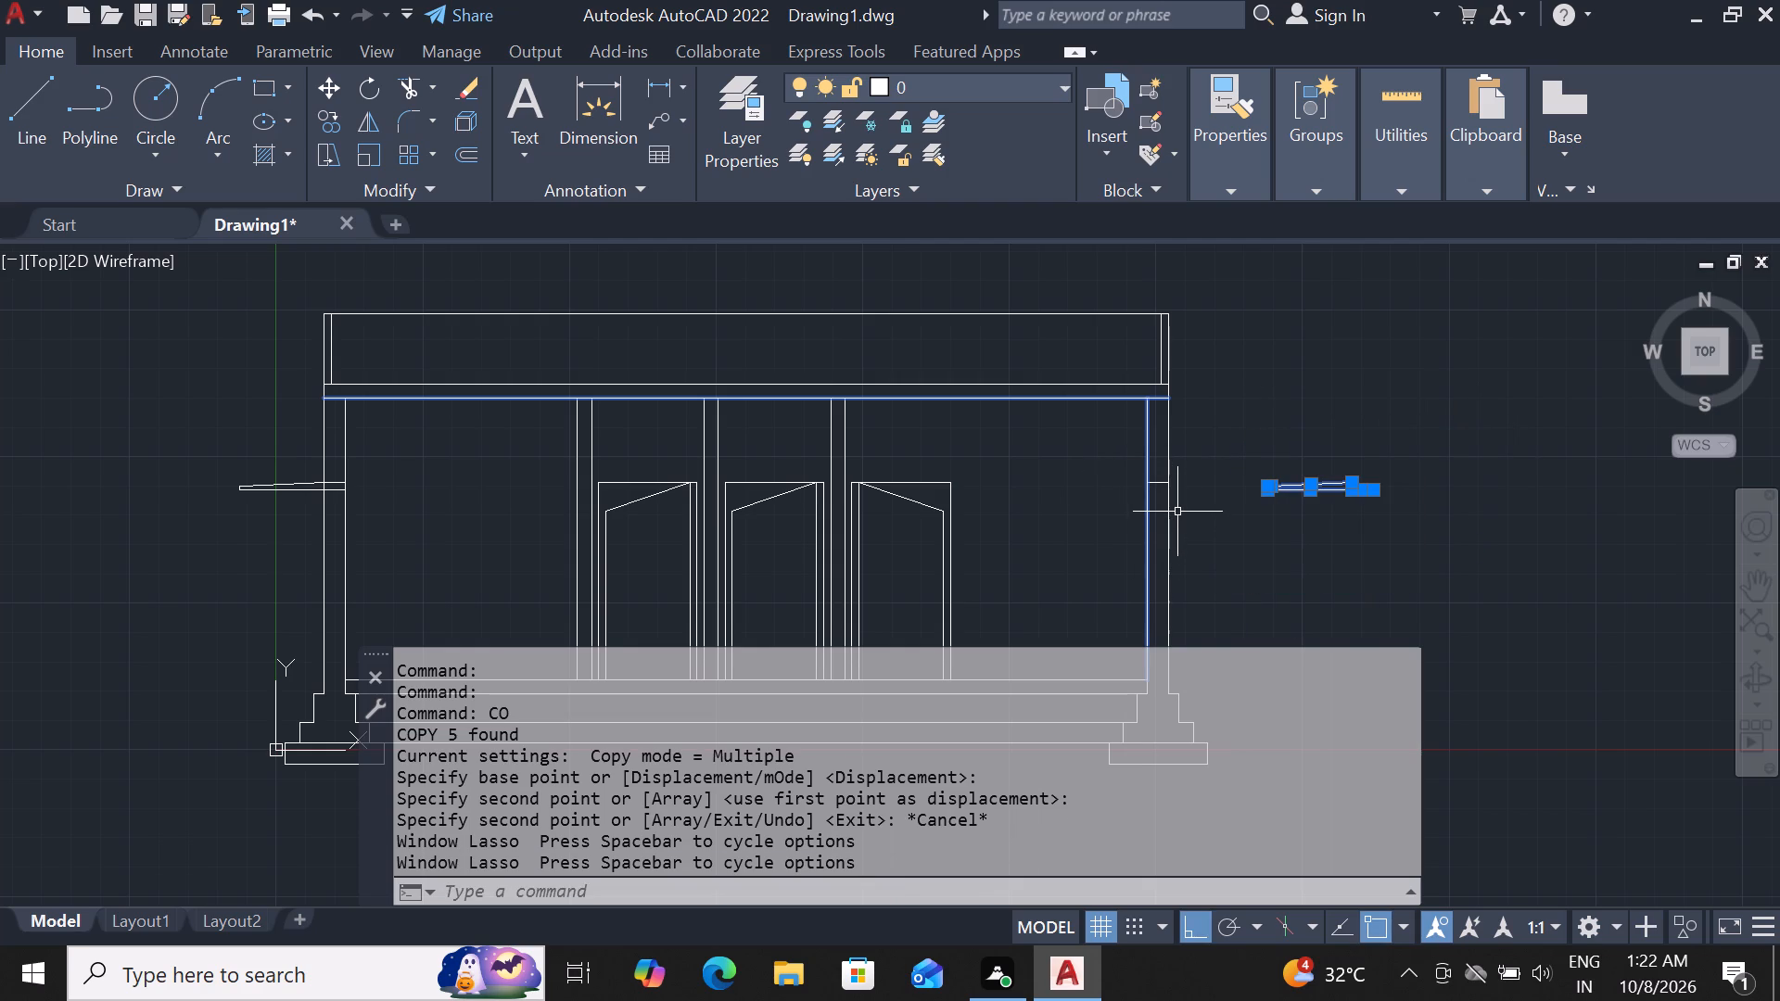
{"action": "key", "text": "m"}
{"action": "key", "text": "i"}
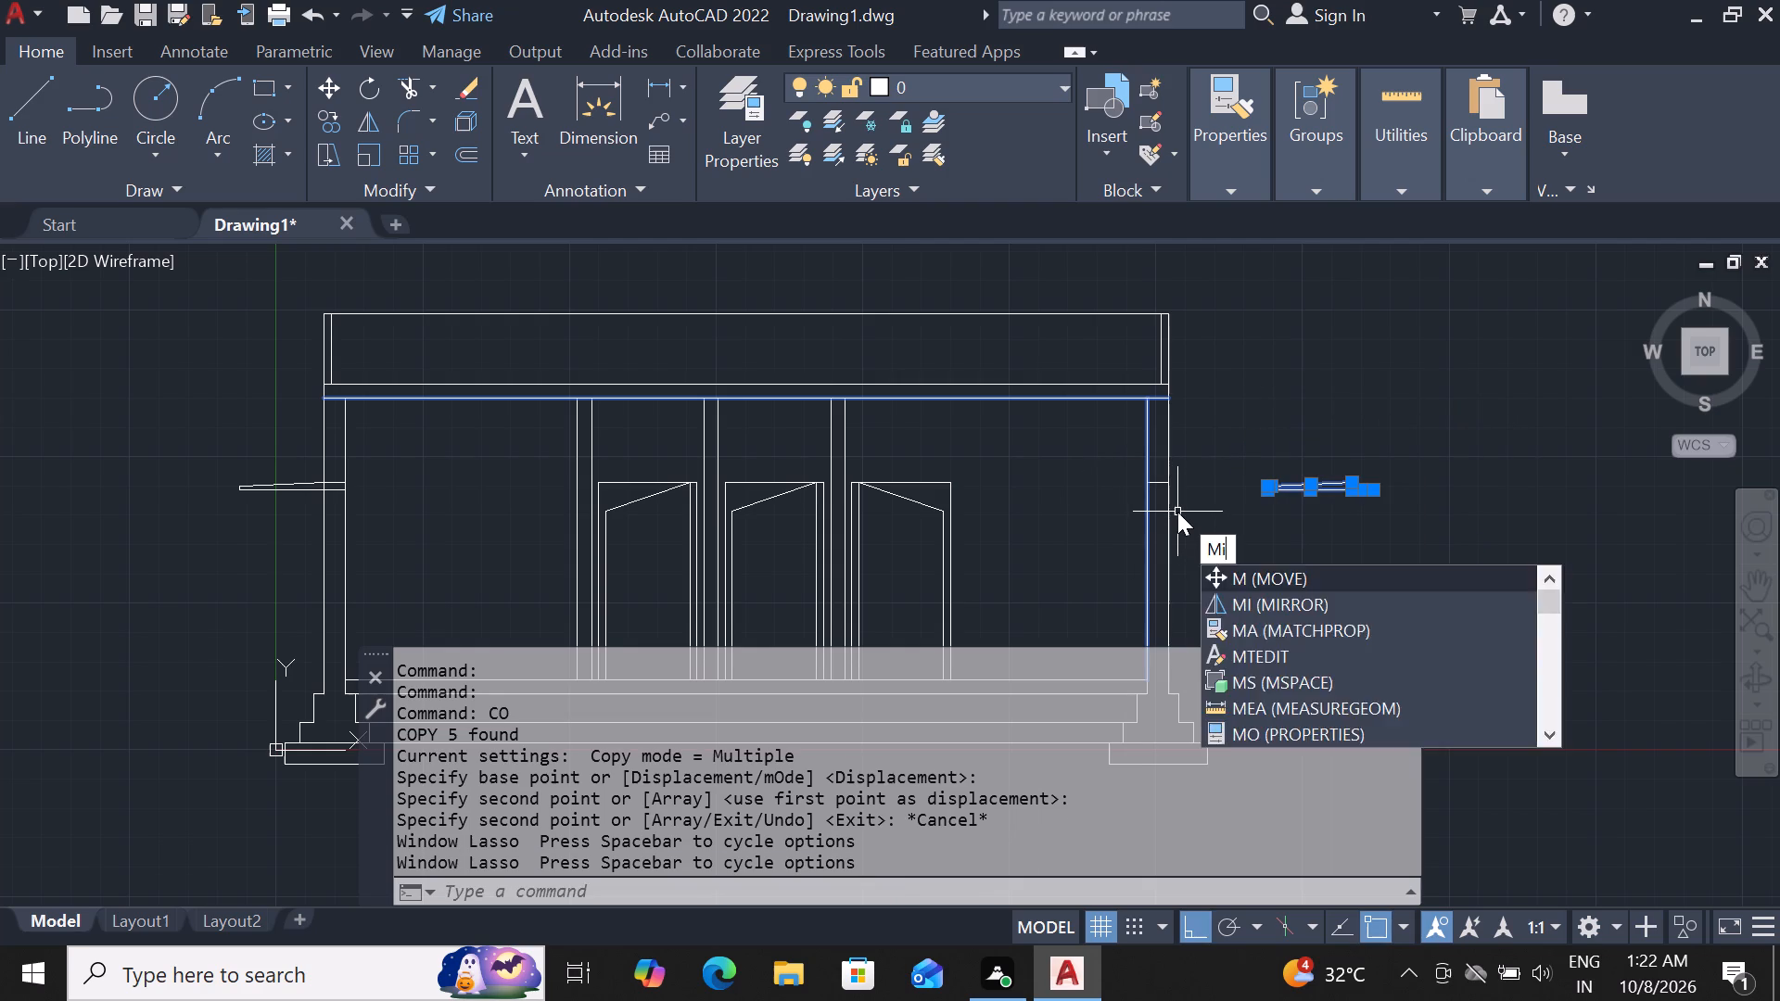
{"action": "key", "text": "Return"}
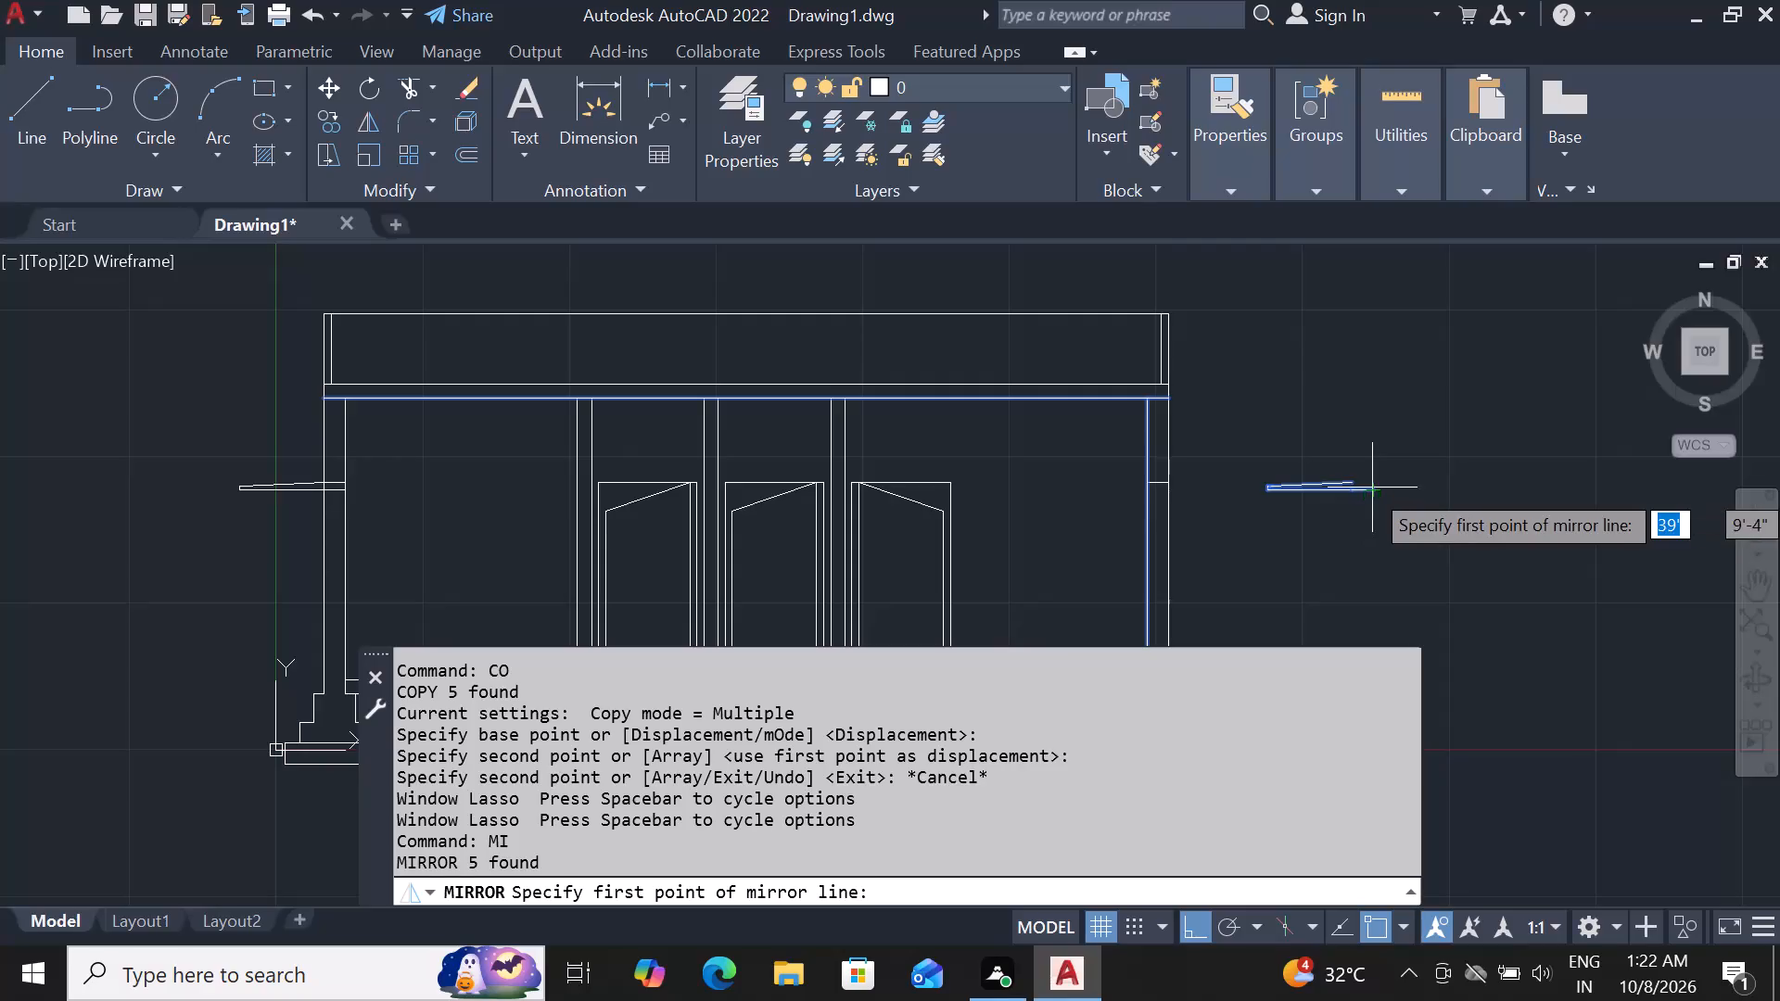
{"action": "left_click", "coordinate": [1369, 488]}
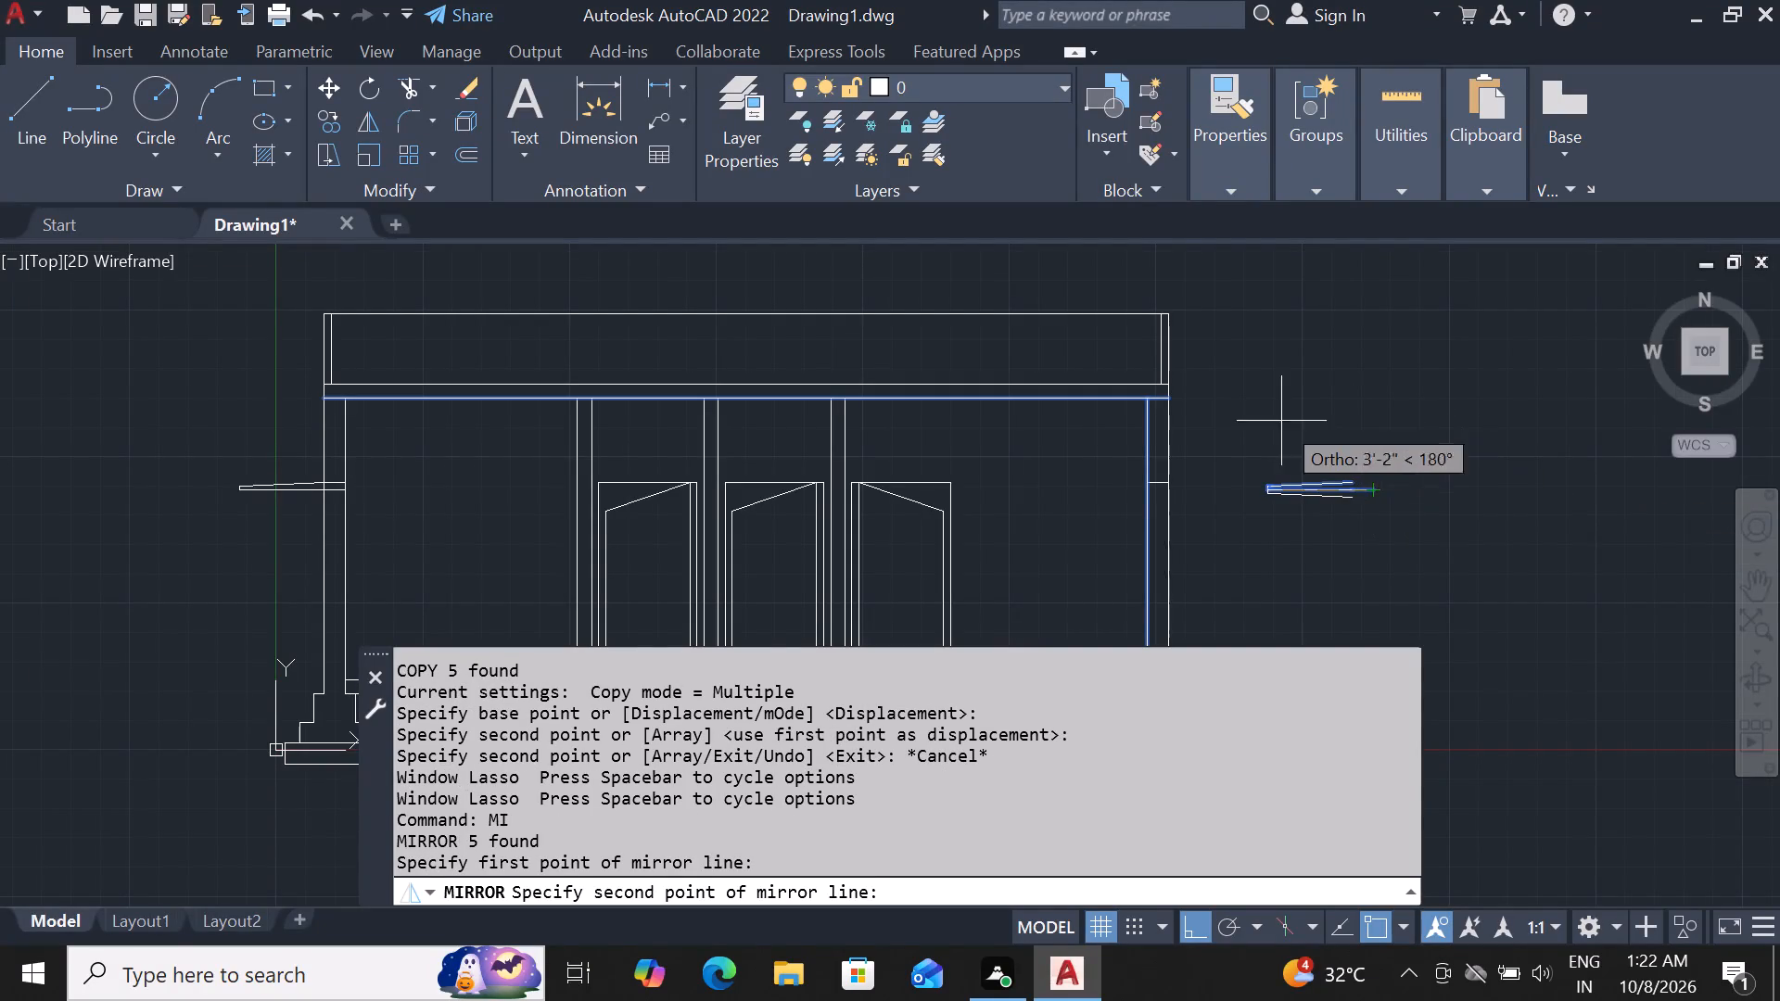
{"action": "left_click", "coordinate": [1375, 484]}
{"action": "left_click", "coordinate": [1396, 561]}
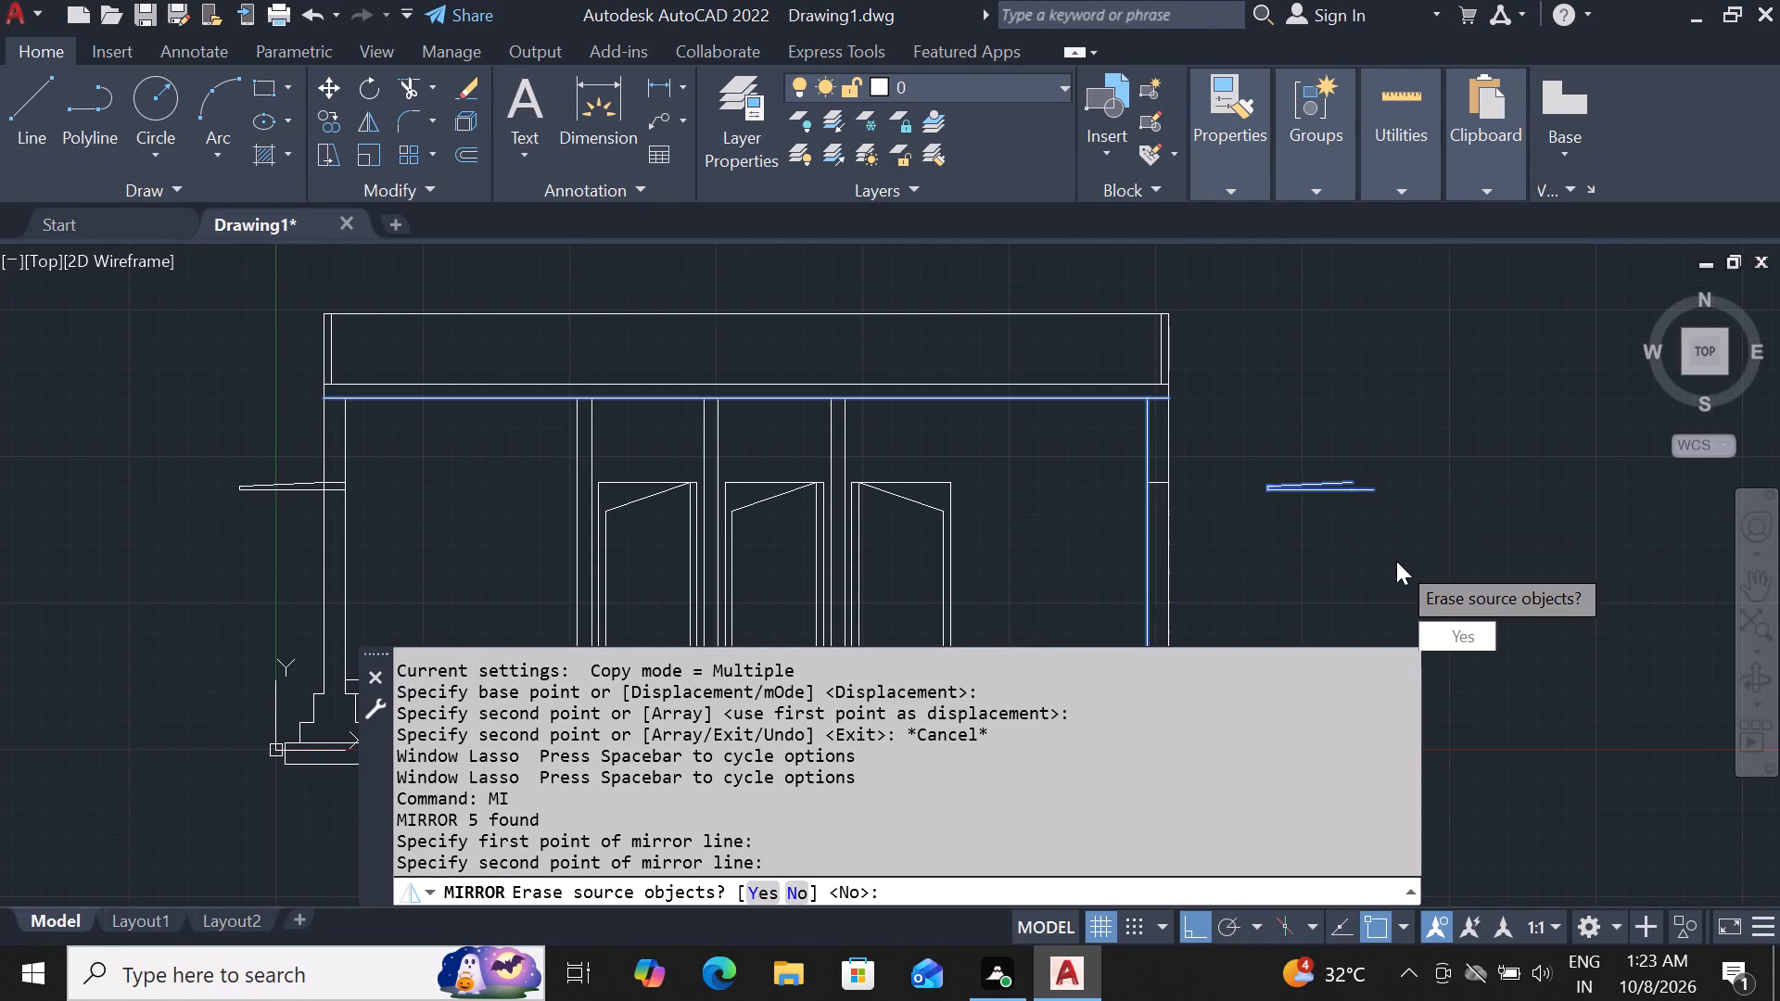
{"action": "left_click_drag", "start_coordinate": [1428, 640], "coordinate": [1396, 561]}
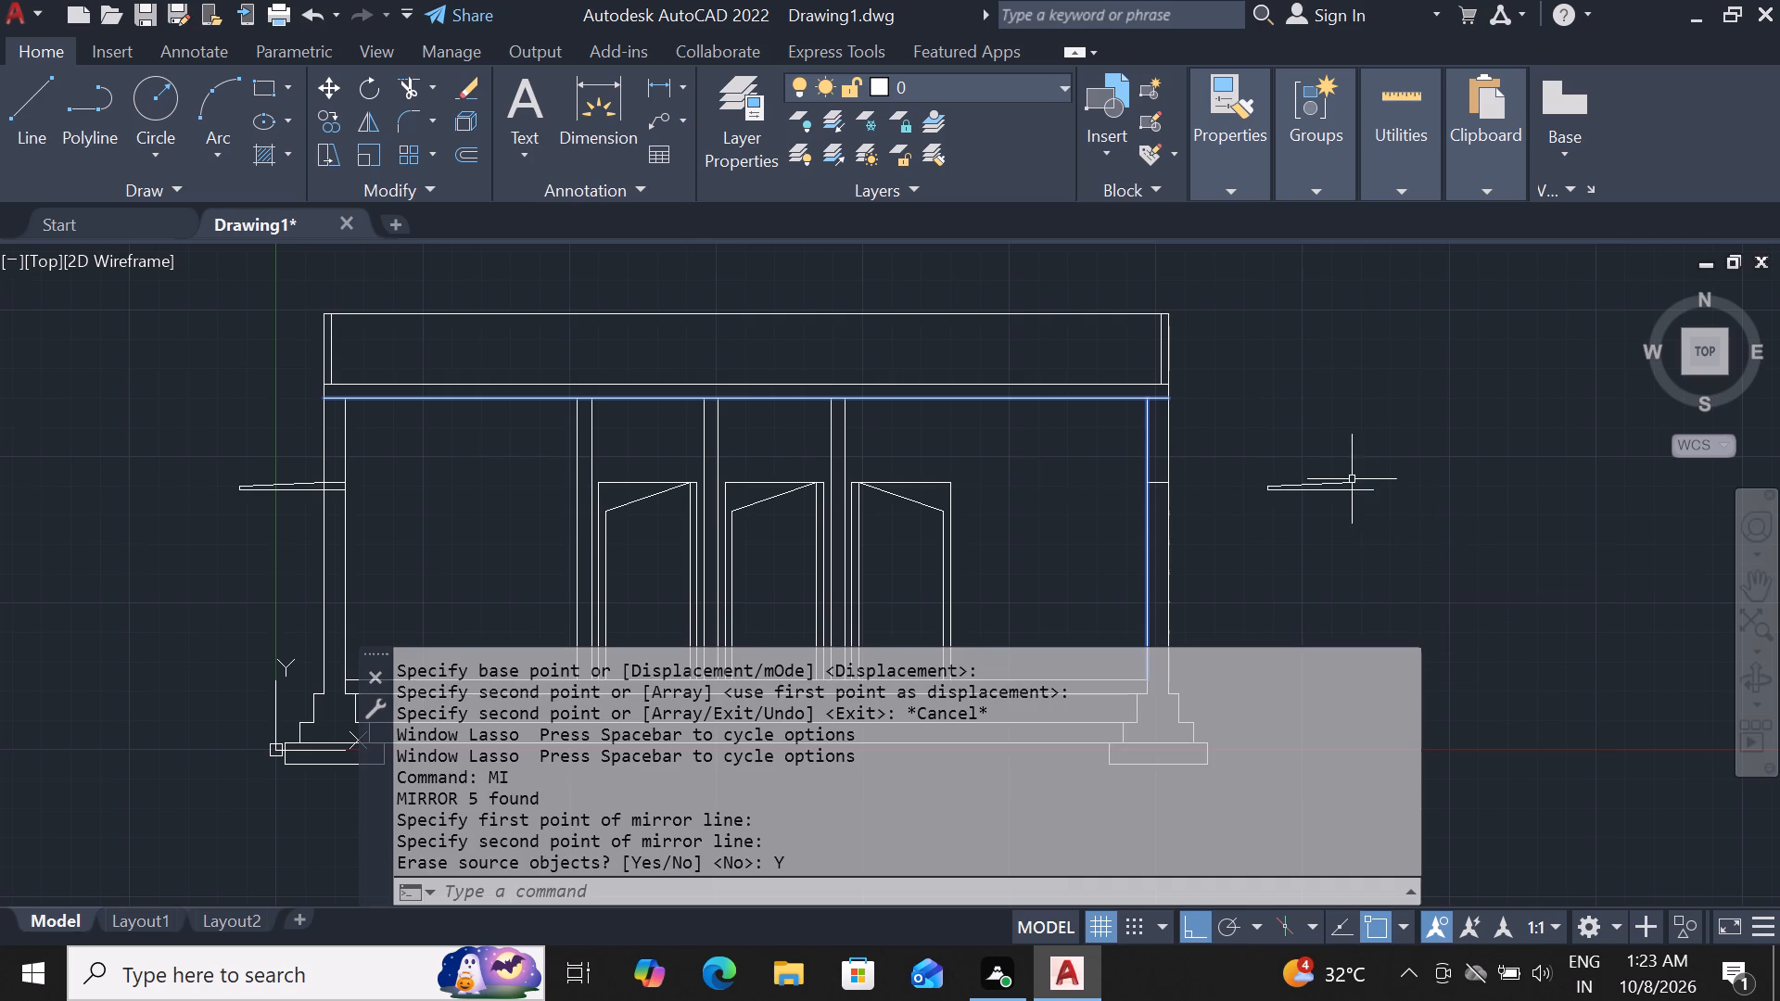
Mirror the copied projection's five lines about a vertical line through its inner end, keeping the source objects.
{"action": "left_click_drag", "start_coordinate": [1281, 474], "coordinate": [1218, 468]}
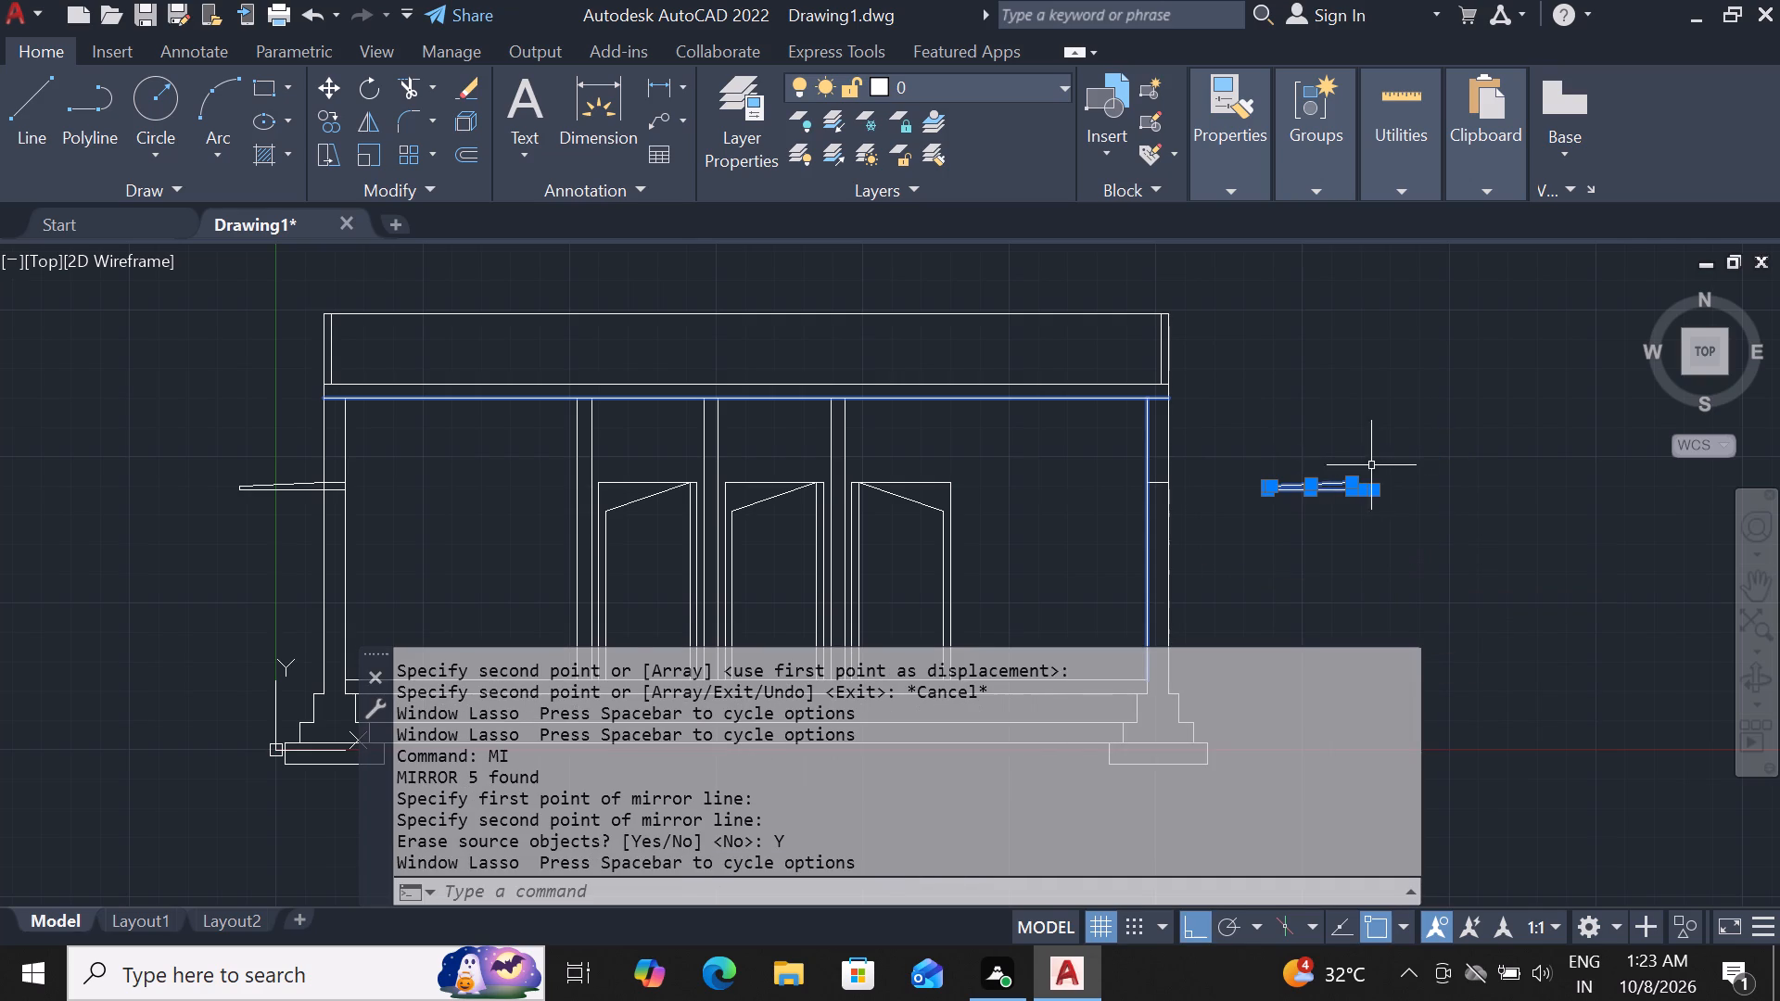
{"action": "key", "text": "m"}
{"action": "key", "text": "i"}
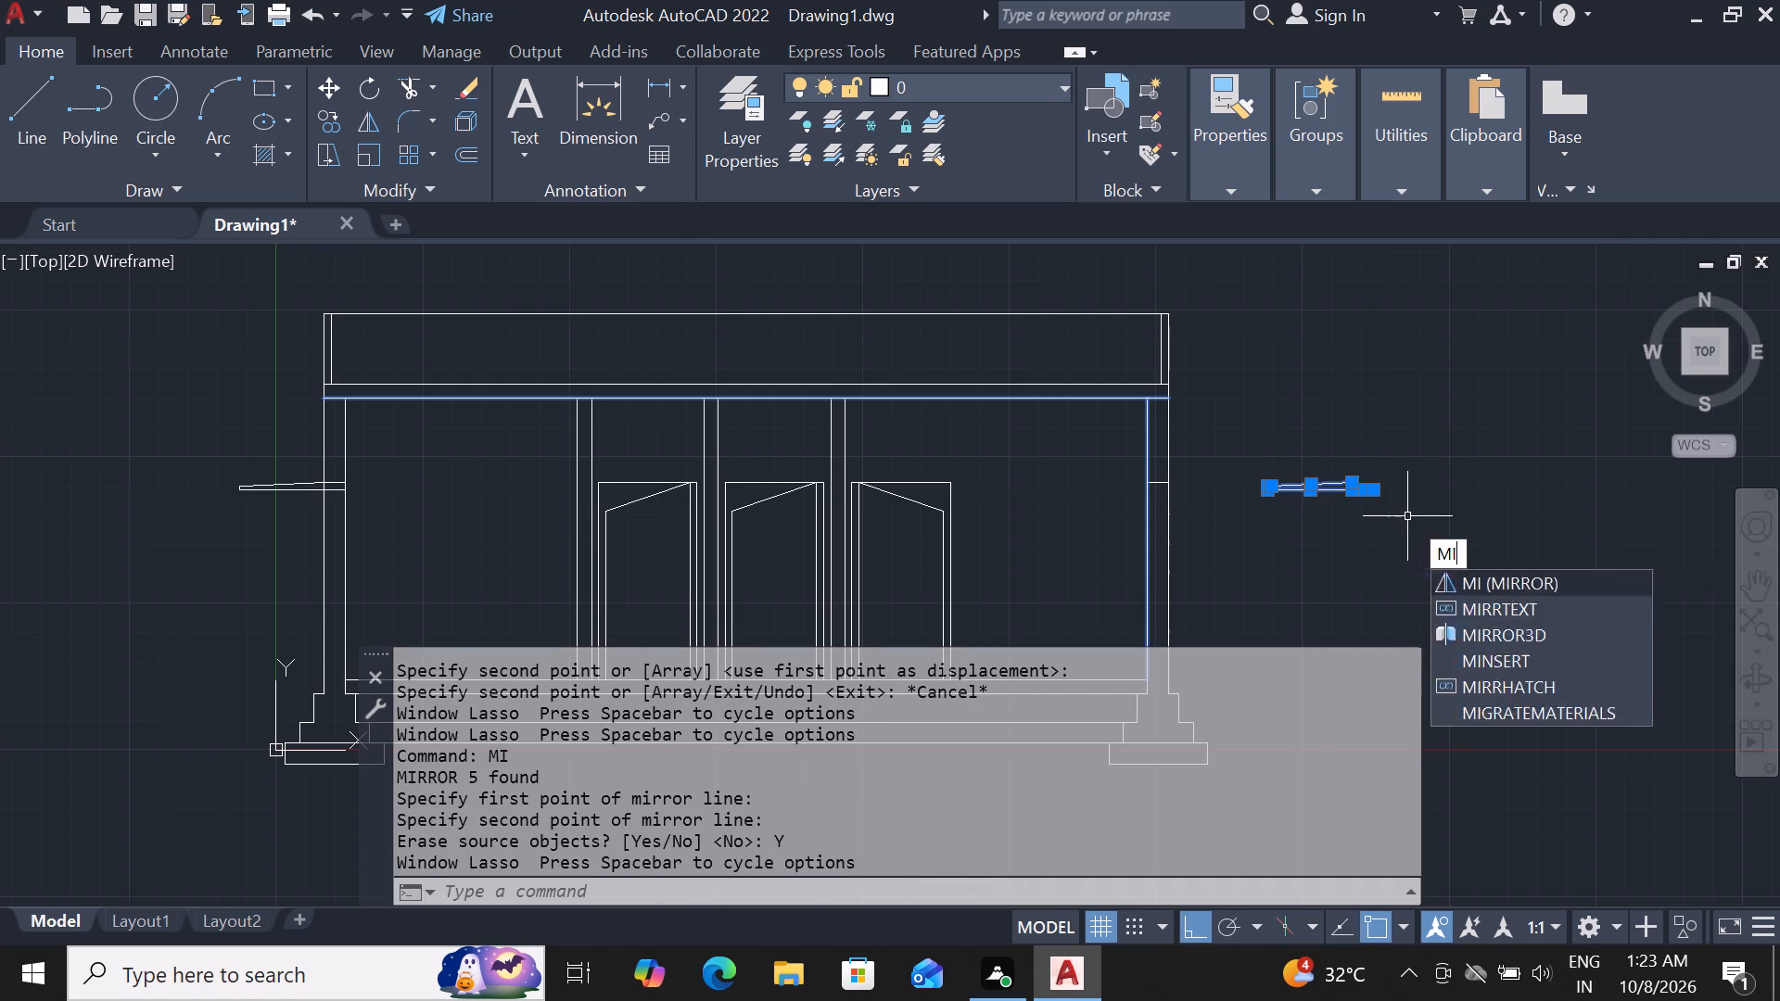
{"action": "key", "text": "Return"}
{"action": "scroll", "coordinate": [1386, 521], "scroll_direction": "up", "scroll_amount": 3}
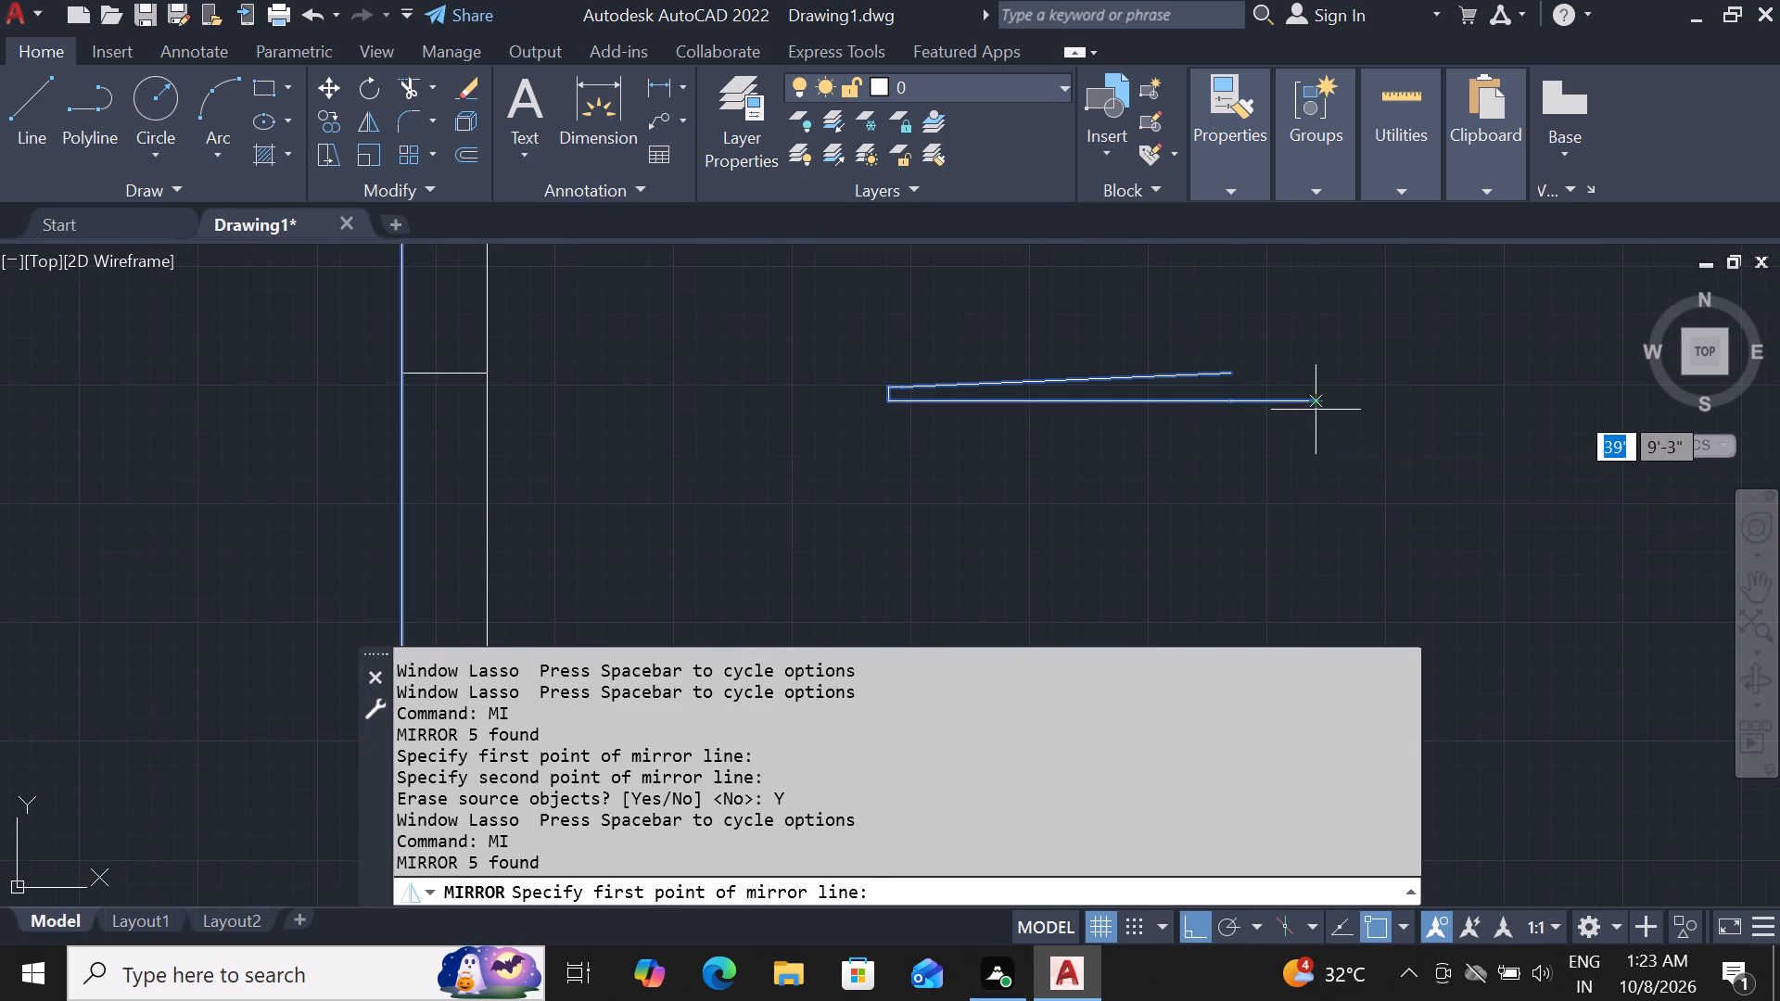
{"action": "left_click", "coordinate": [1314, 402]}
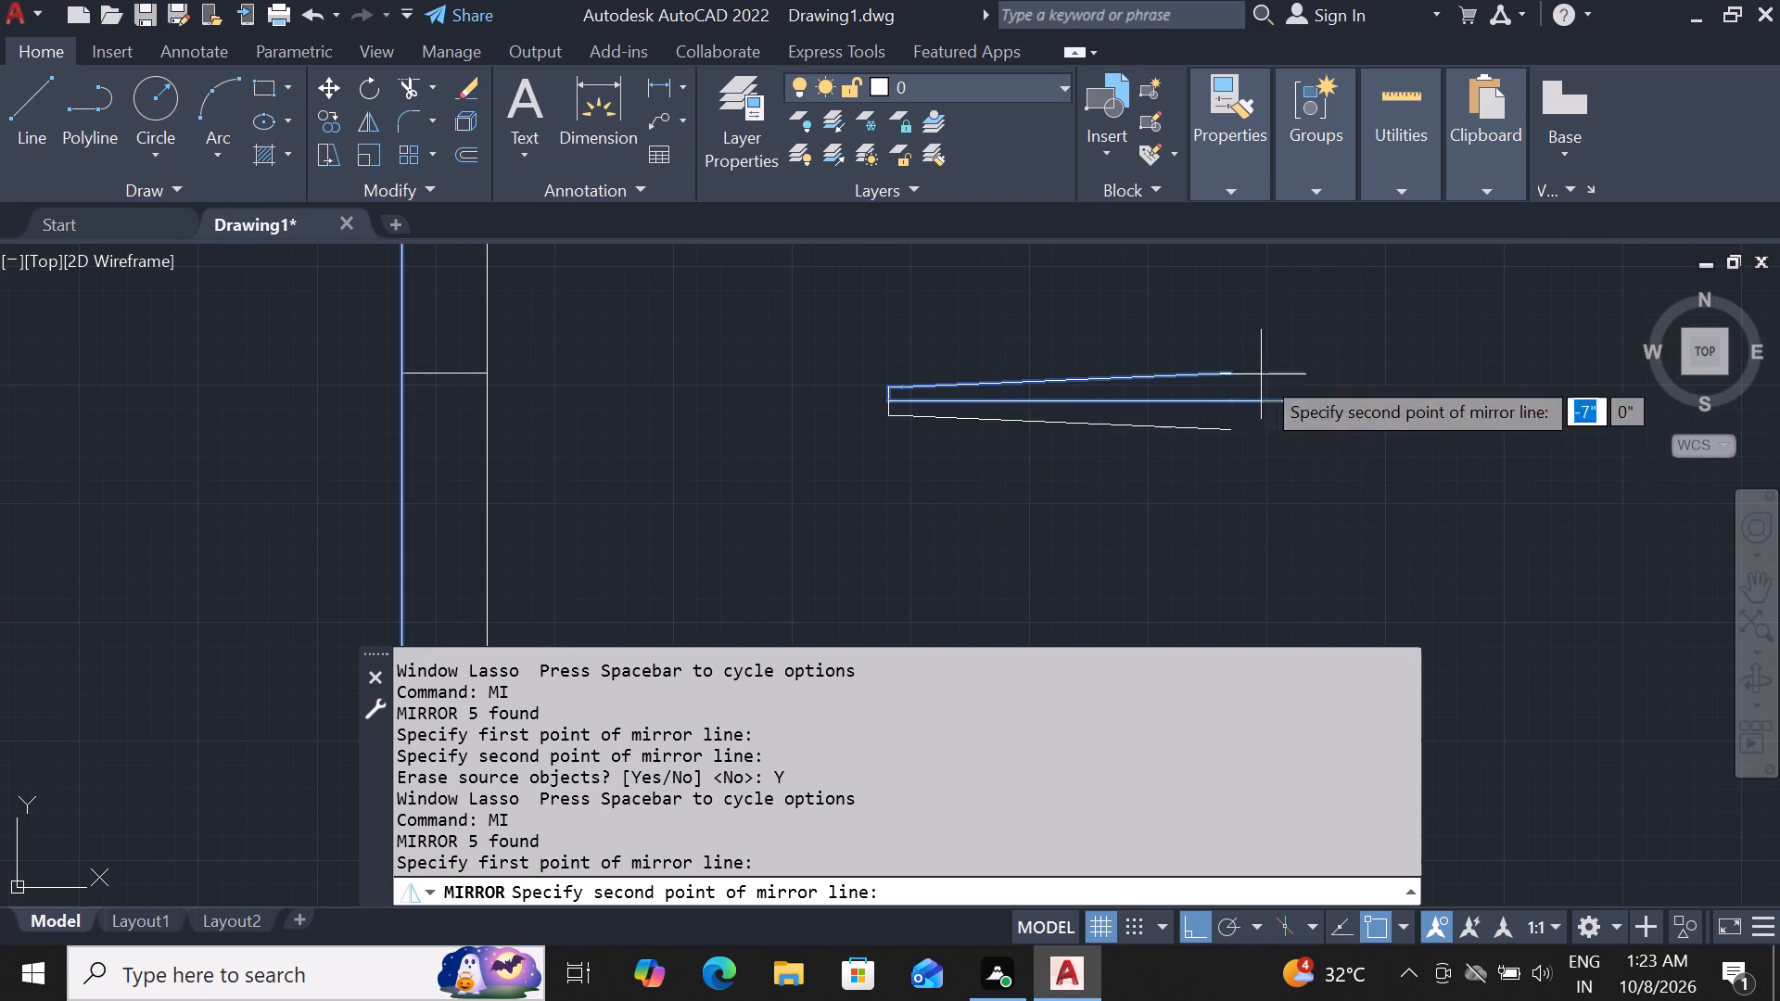
{"action": "left_click", "coordinate": [1324, 379]}
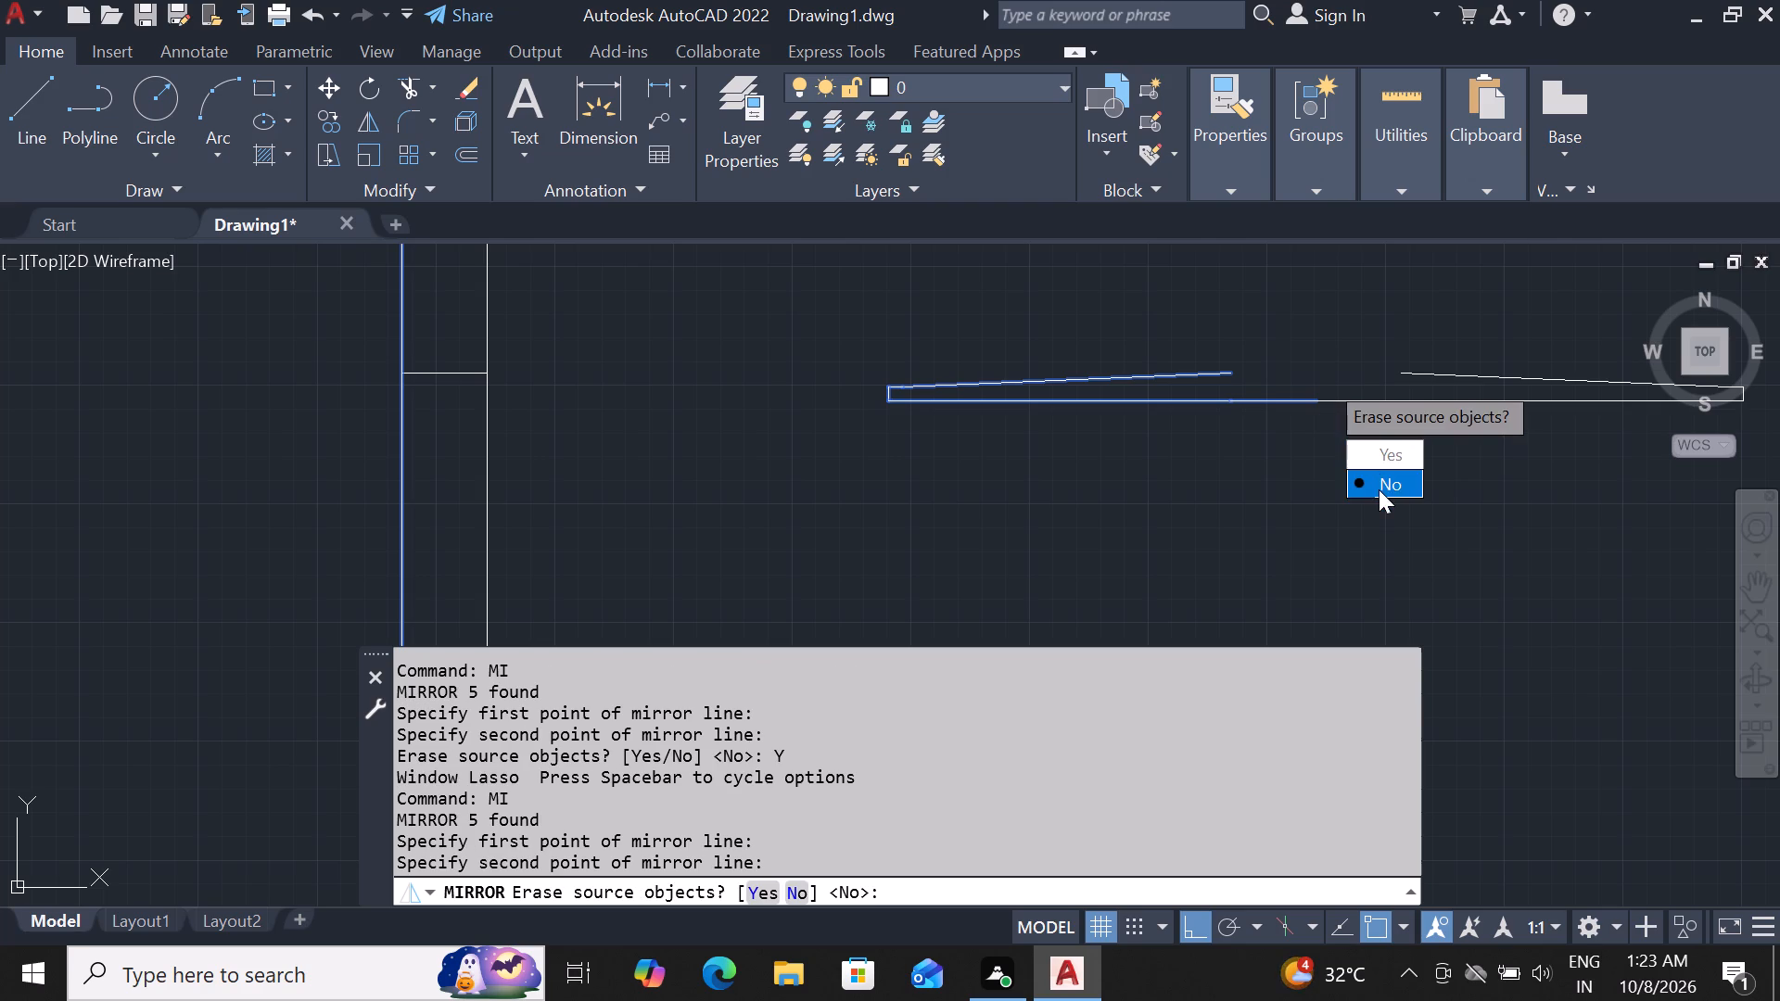
{"action": "left_click_drag", "start_coordinate": [1379, 490], "coordinate": [1324, 379]}
Erase the outward part of the unmirrored copy: its long bottom line, sloping line, tip upright and short horizontal line.
{"action": "left_click", "coordinate": [1158, 402]}
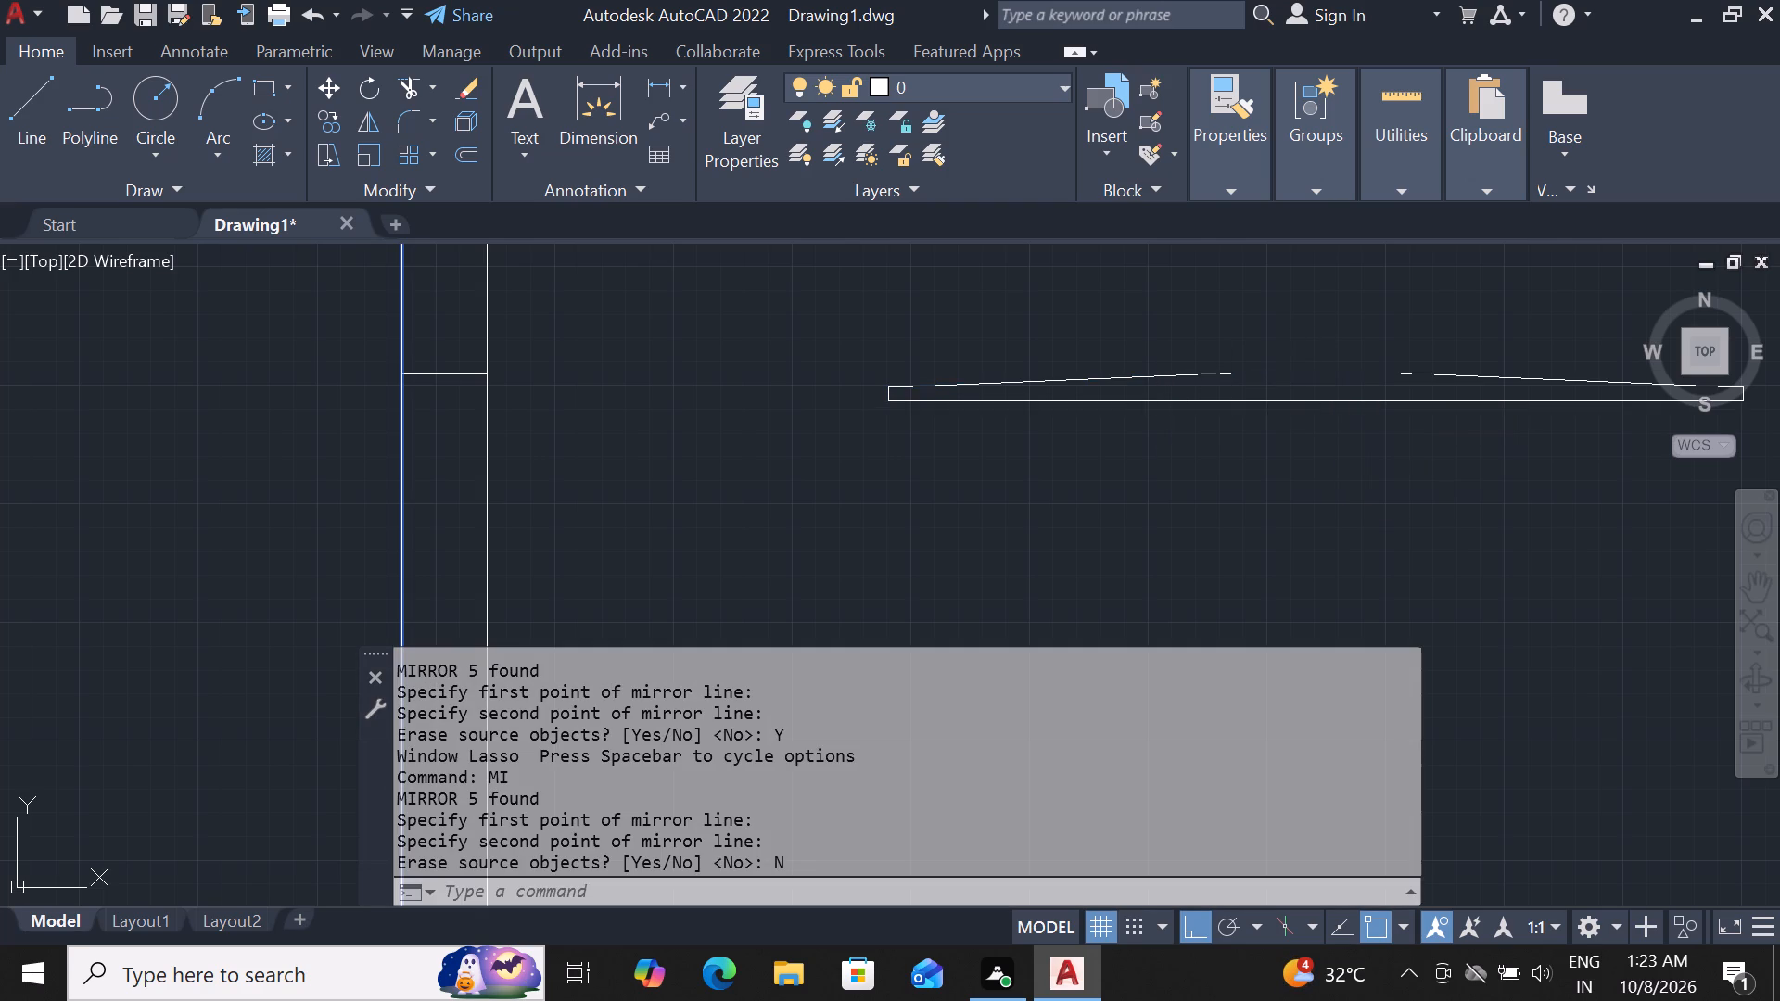
{"action": "key", "text": "BackSpace"}
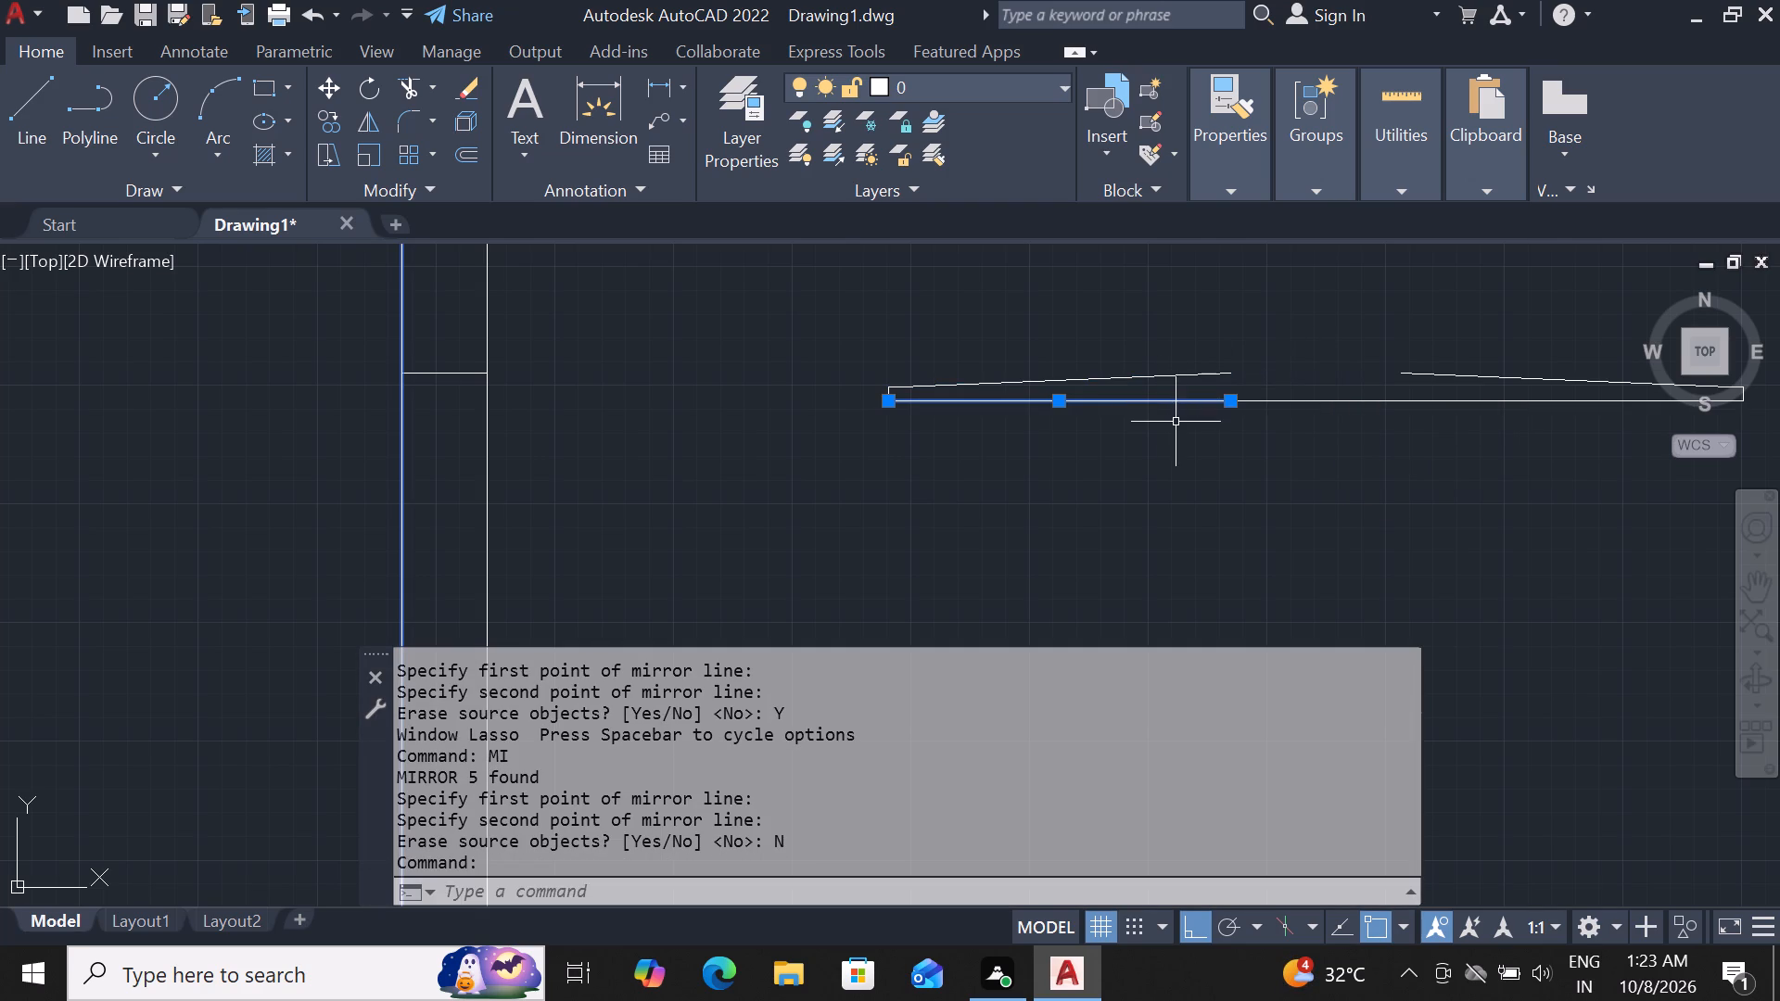
{"action": "key", "text": "Delete"}
{"action": "left_click", "coordinate": [1181, 375]}
{"action": "key", "text": "Delete"}
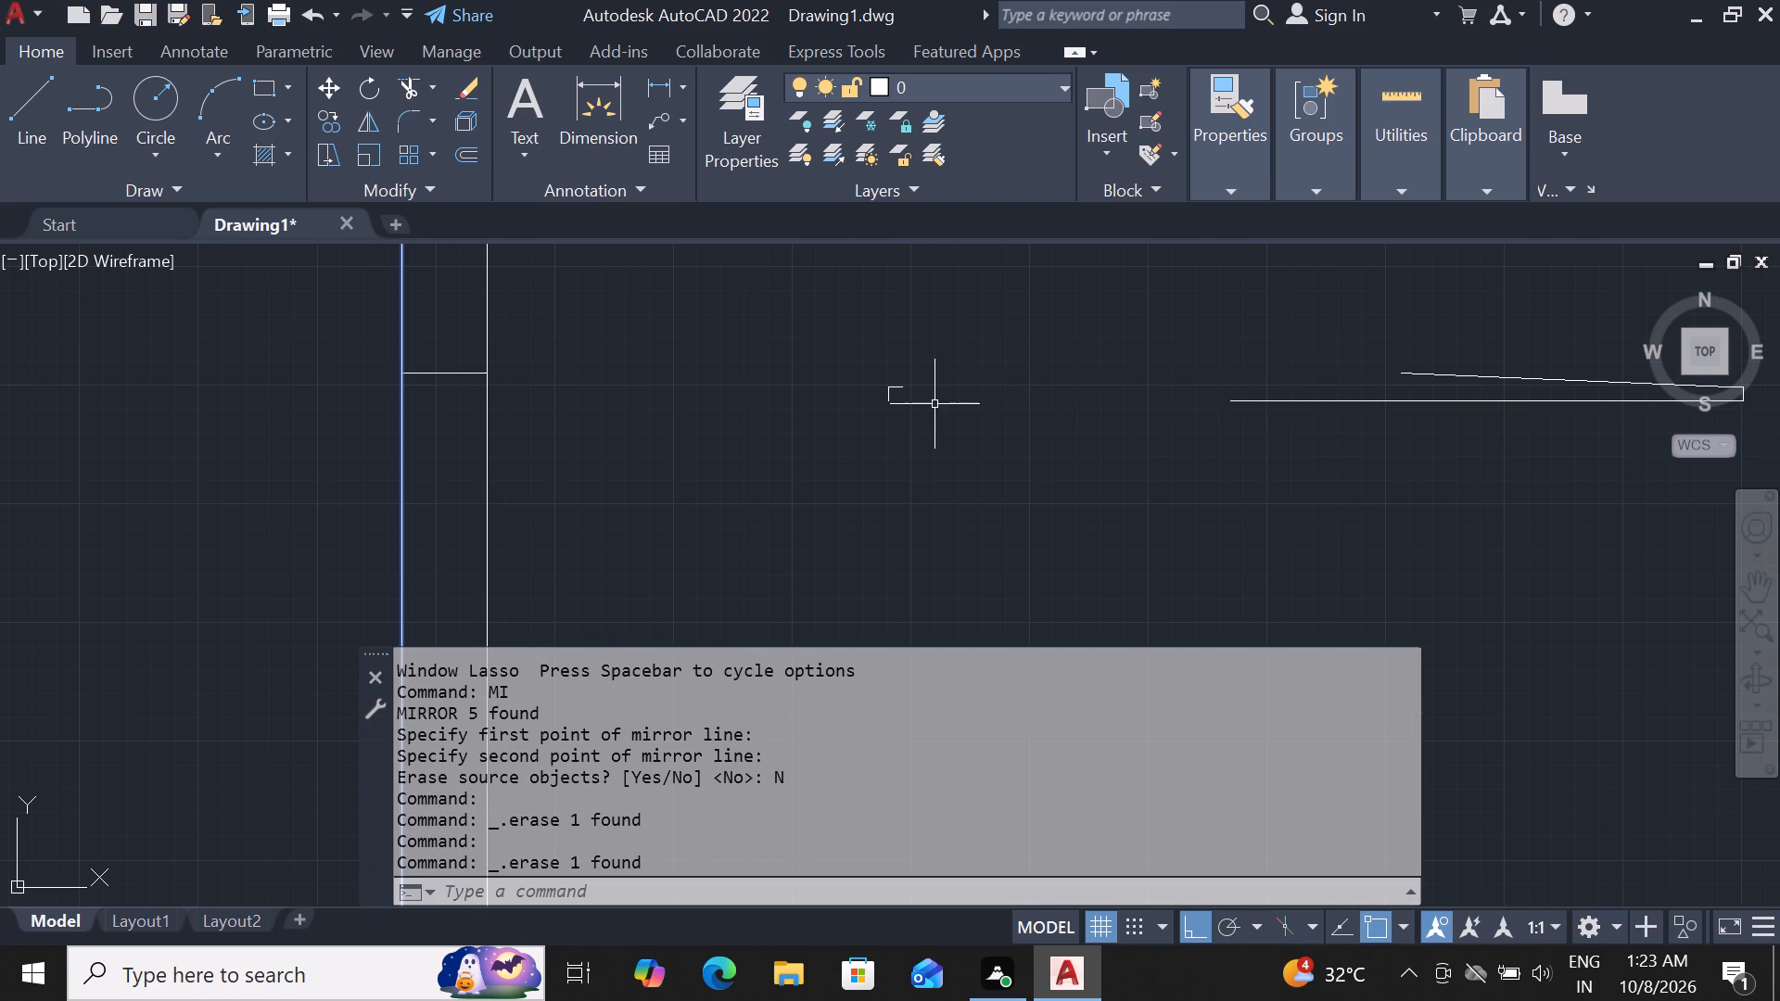
{"action": "left_click", "coordinate": [894, 402]}
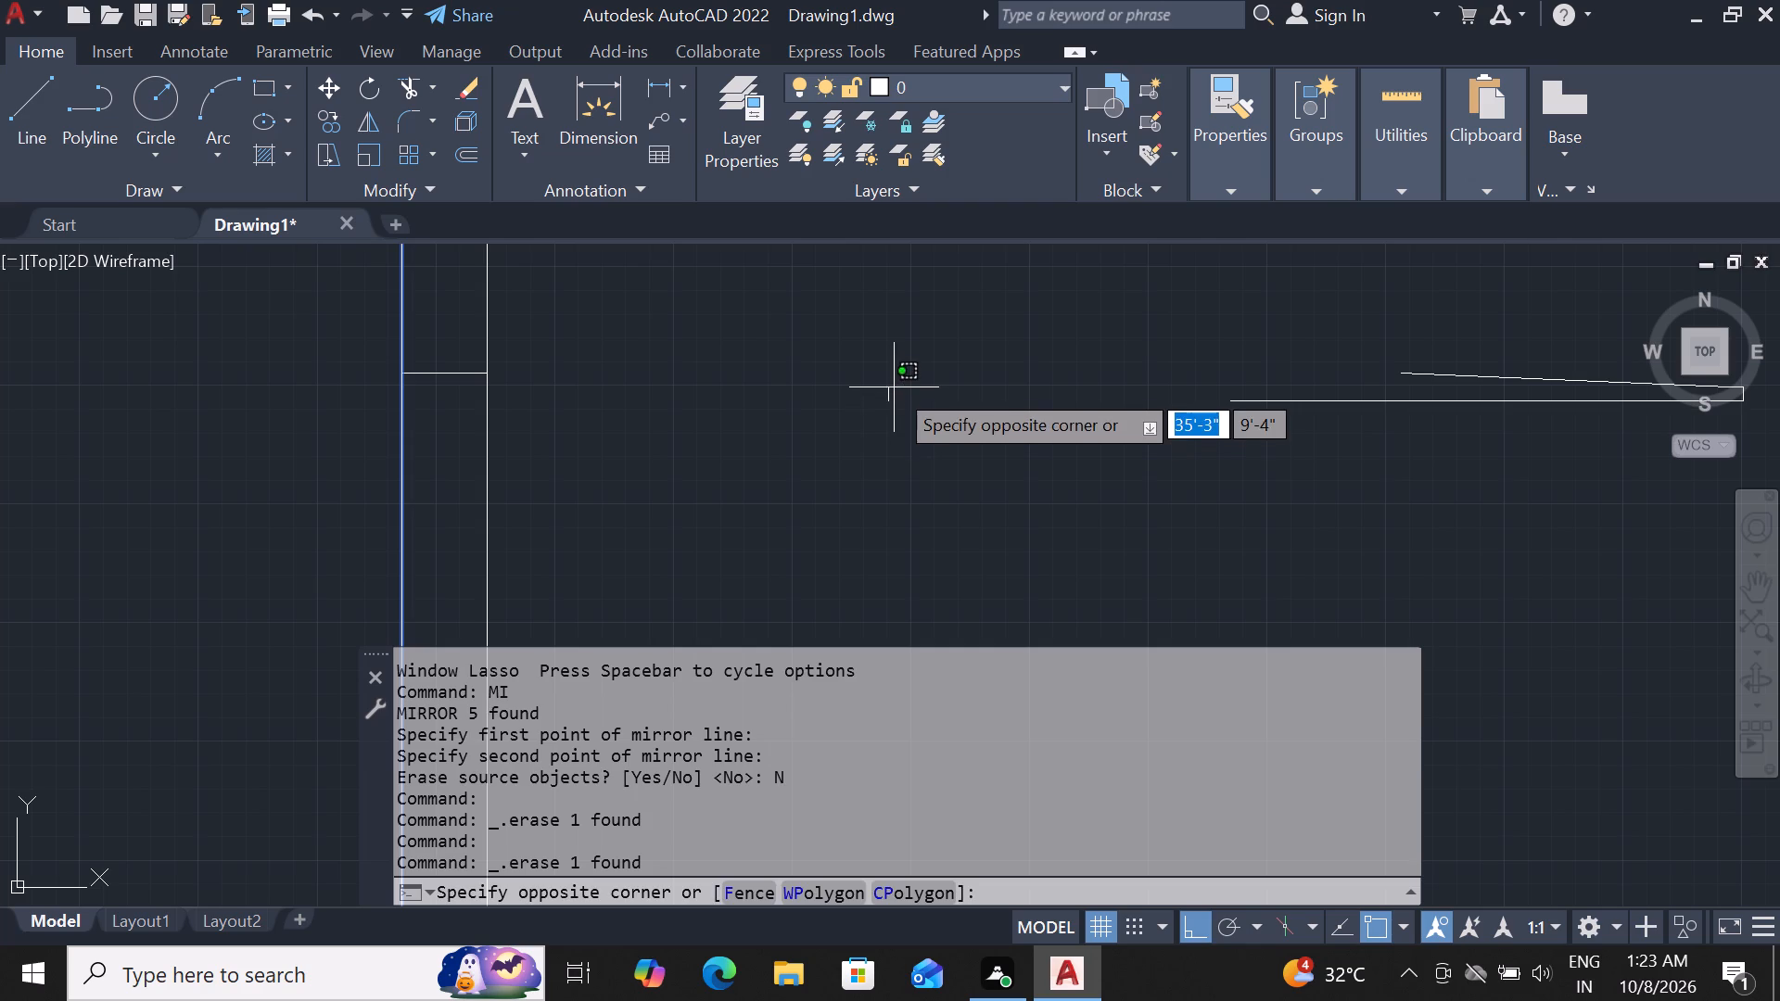
{"action": "left_click", "coordinate": [881, 383]}
{"action": "key", "text": "Delete"}
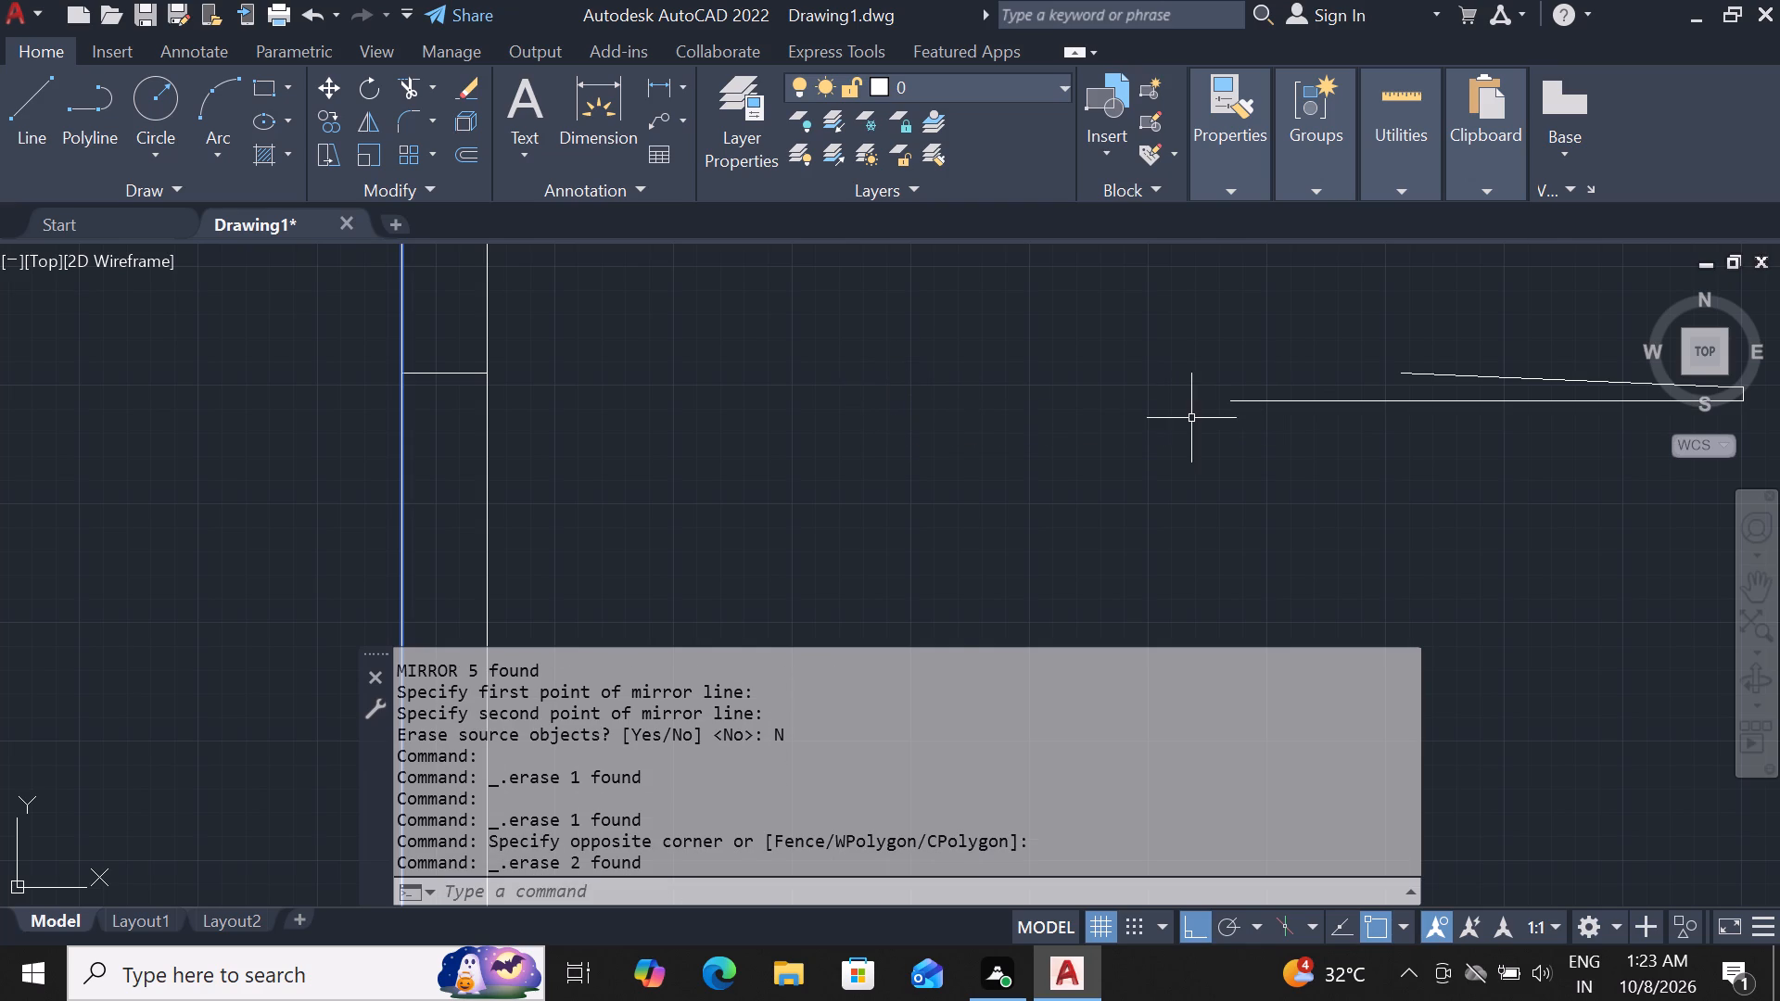
Move the mirrored projection about 8' horizontally so its sloping line starts at the right wall's outer face on the upper cross line.
{"action": "left_click", "coordinate": [1418, 376]}
{"action": "scroll", "coordinate": [857, 374], "scroll_direction": "down", "scroll_amount": 3}
{"action": "scroll", "coordinate": [1208, 349], "scroll_direction": "up", "scroll_amount": 2}
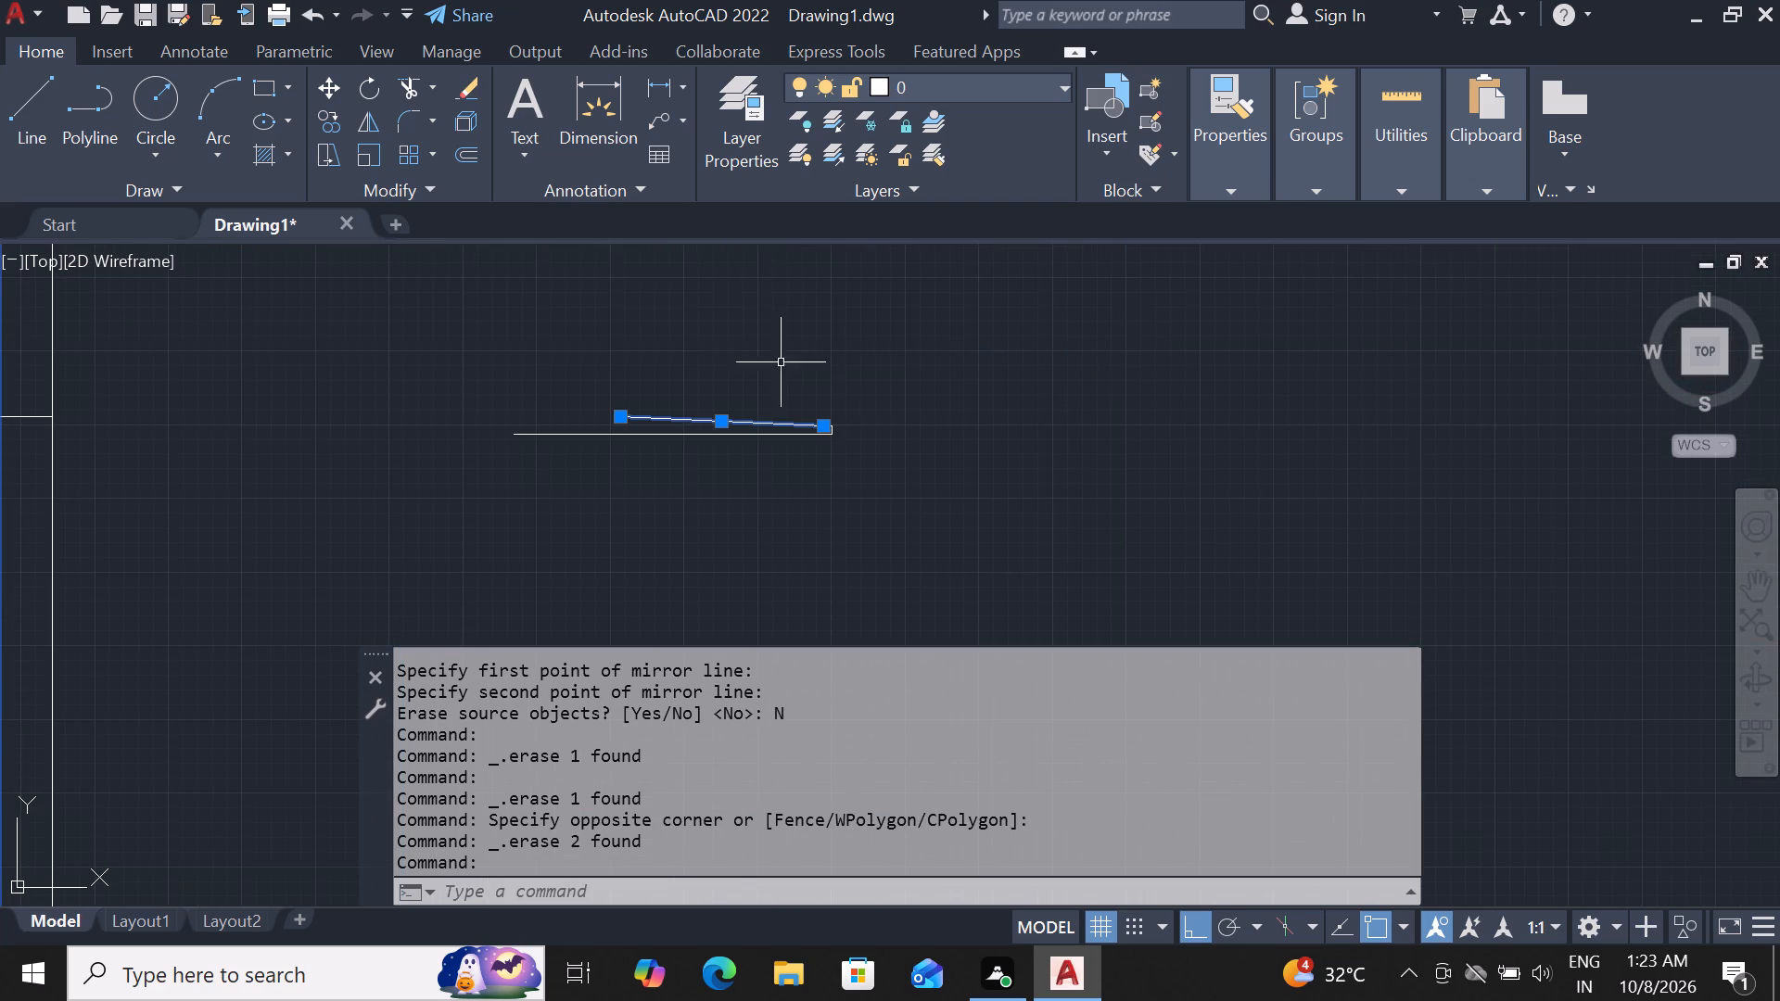
{"action": "left_click_drag", "start_coordinate": [322, 327], "coordinate": [542, 478]}
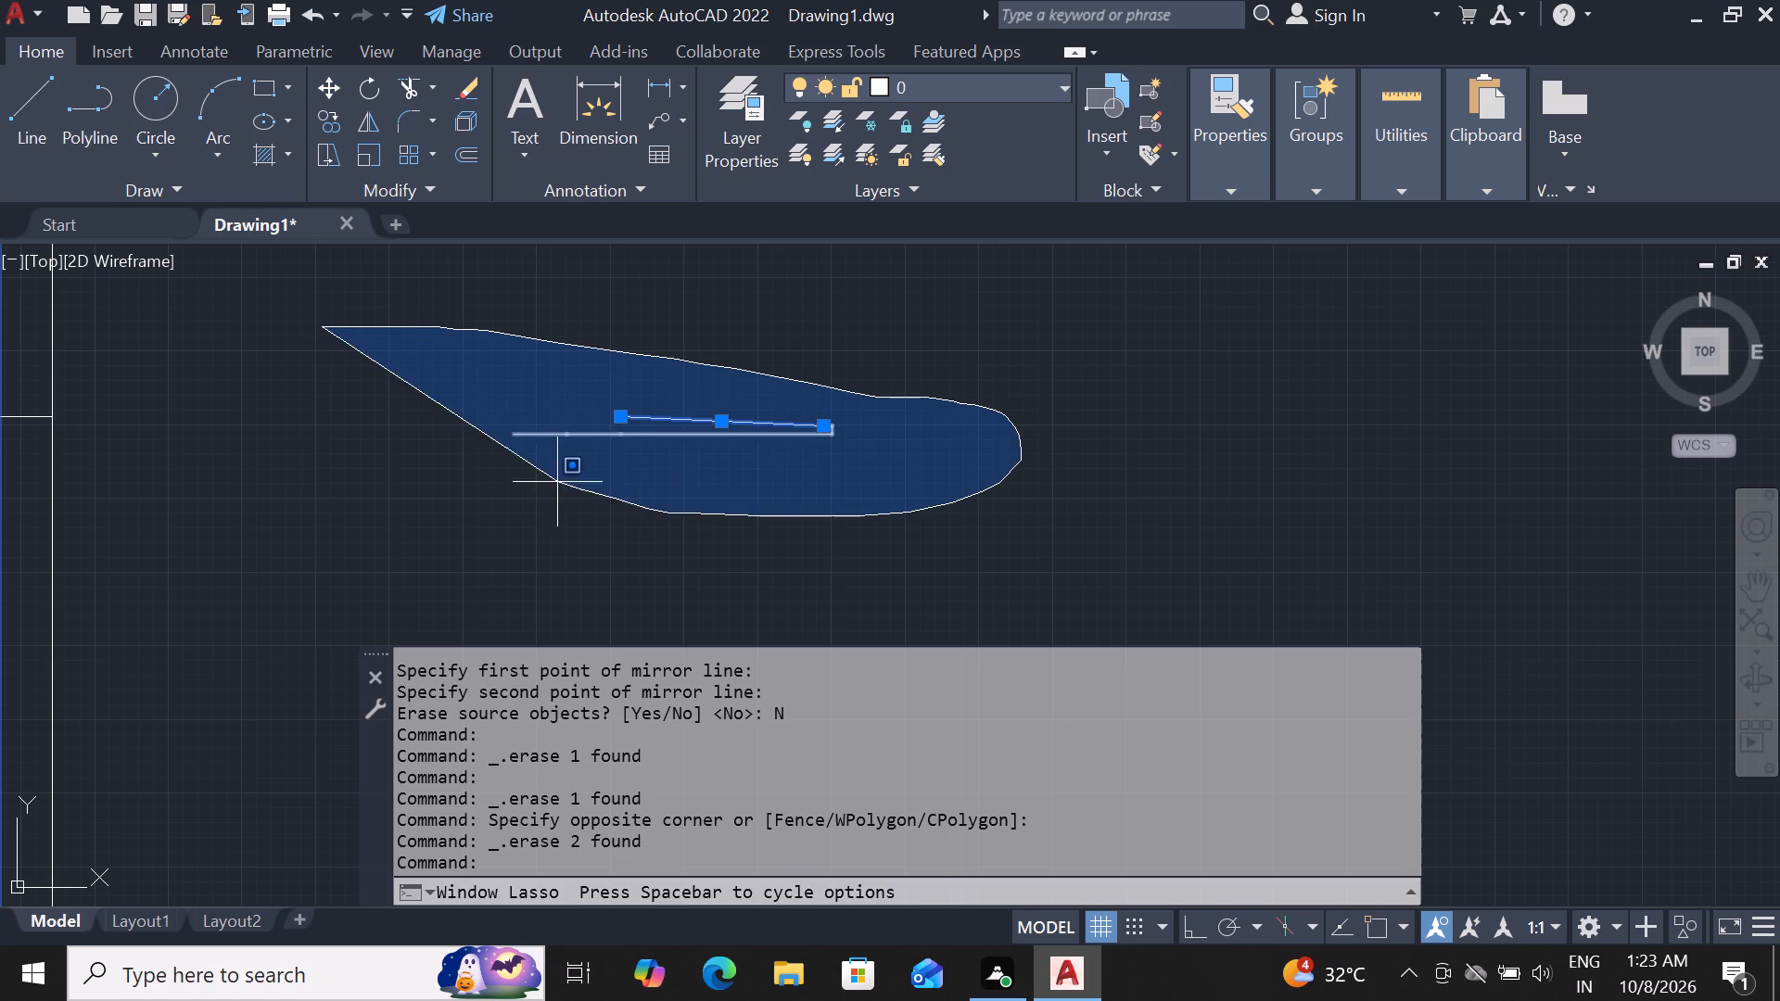
{"action": "left_click_drag", "start_coordinate": [542, 478], "coordinate": [492, 462]}
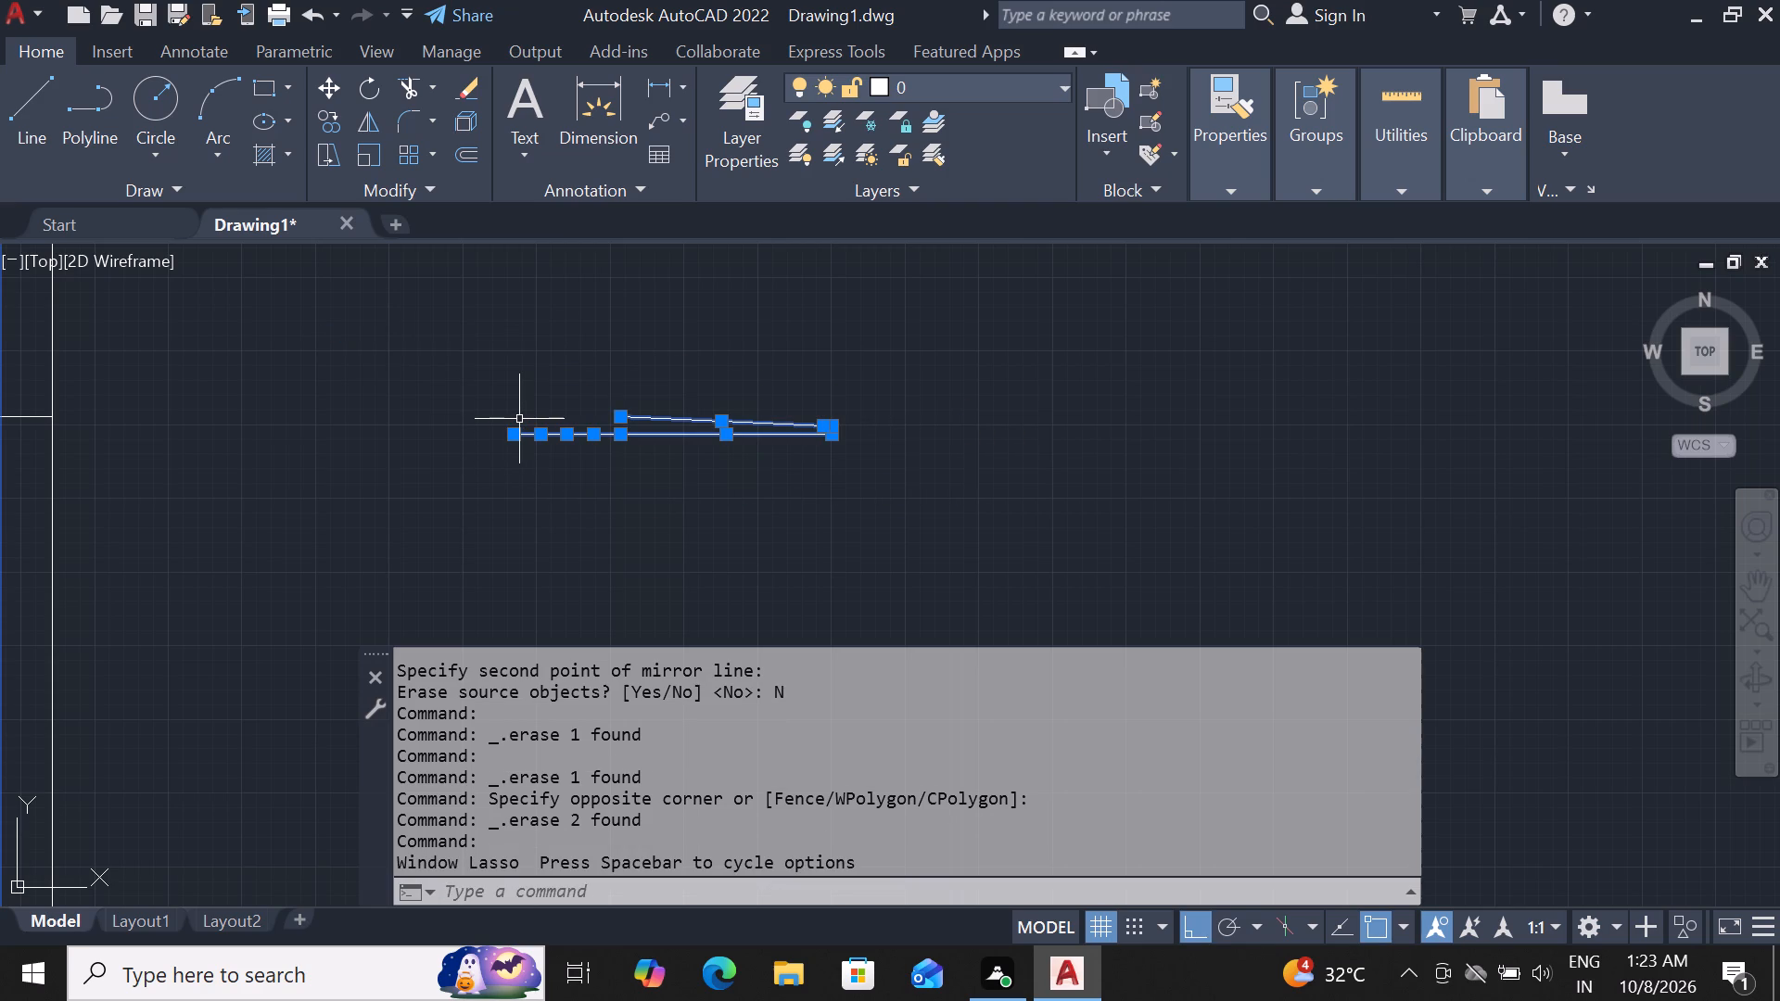
{"action": "type", "text": "m"}
{"action": "key", "text": "space"}
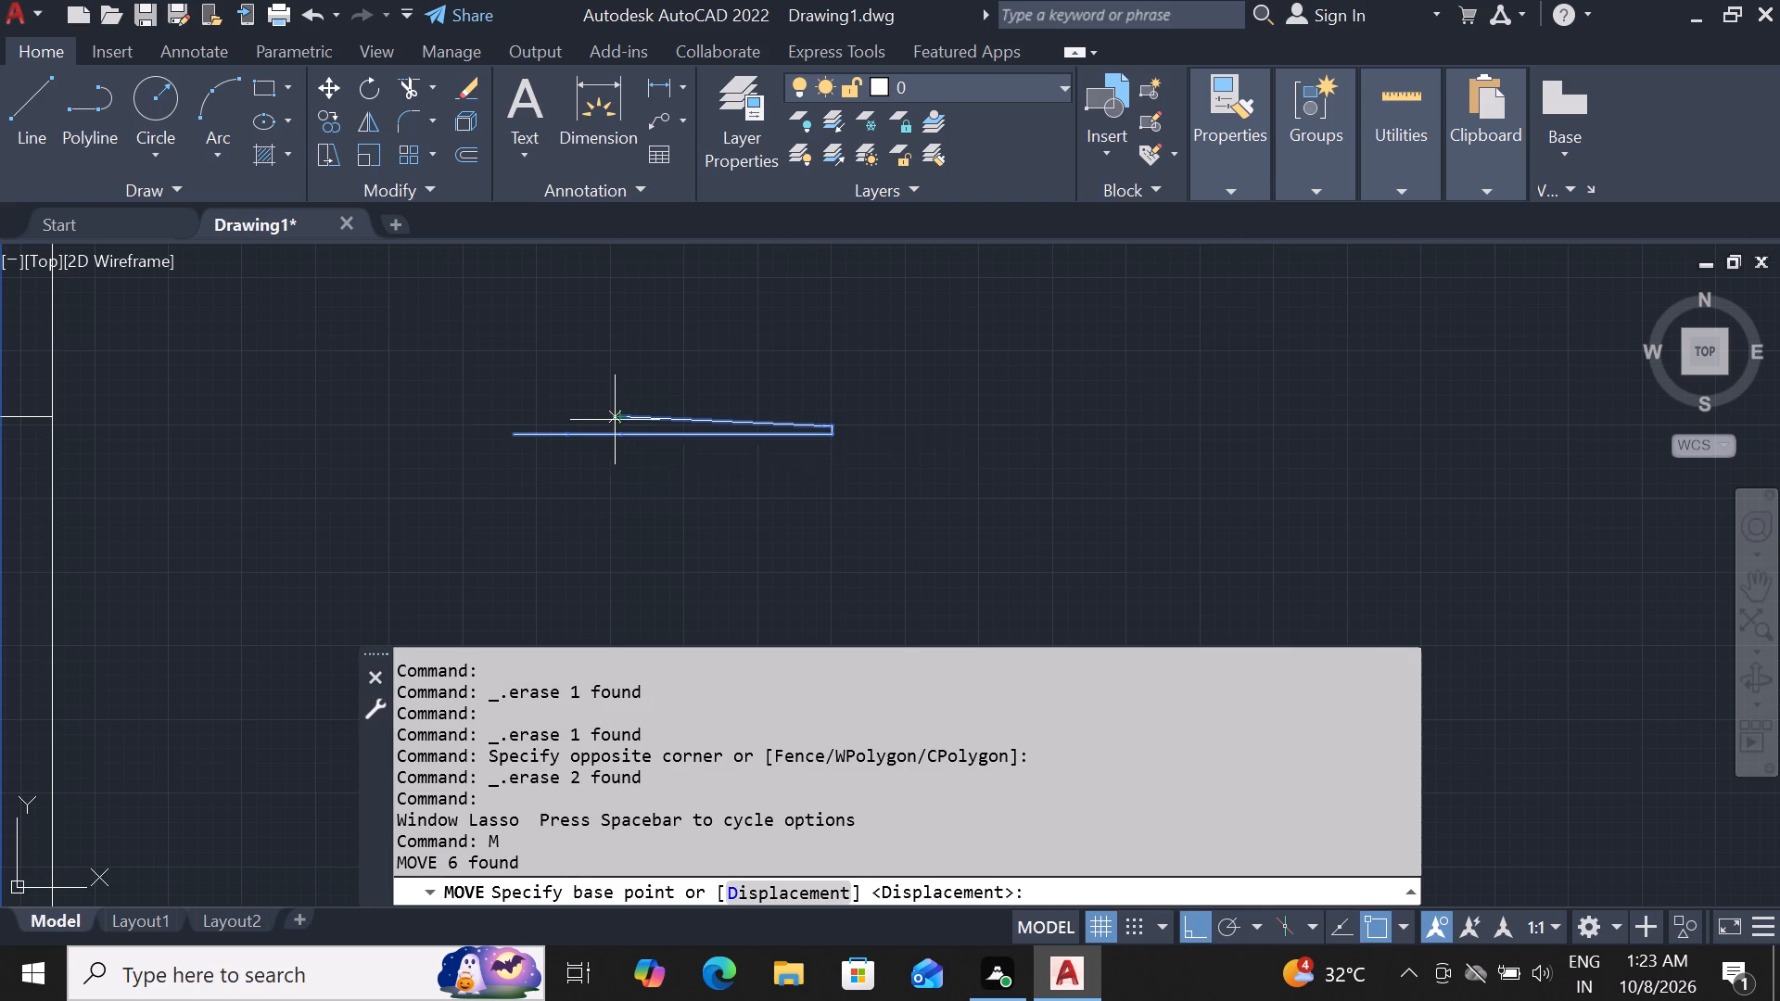
{"action": "left_click", "coordinate": [621, 420]}
{"action": "scroll", "coordinate": [1170, 412], "scroll_direction": "down", "scroll_amount": 2}
{"action": "scroll", "coordinate": [801, 430], "scroll_direction": "up", "scroll_amount": 1}
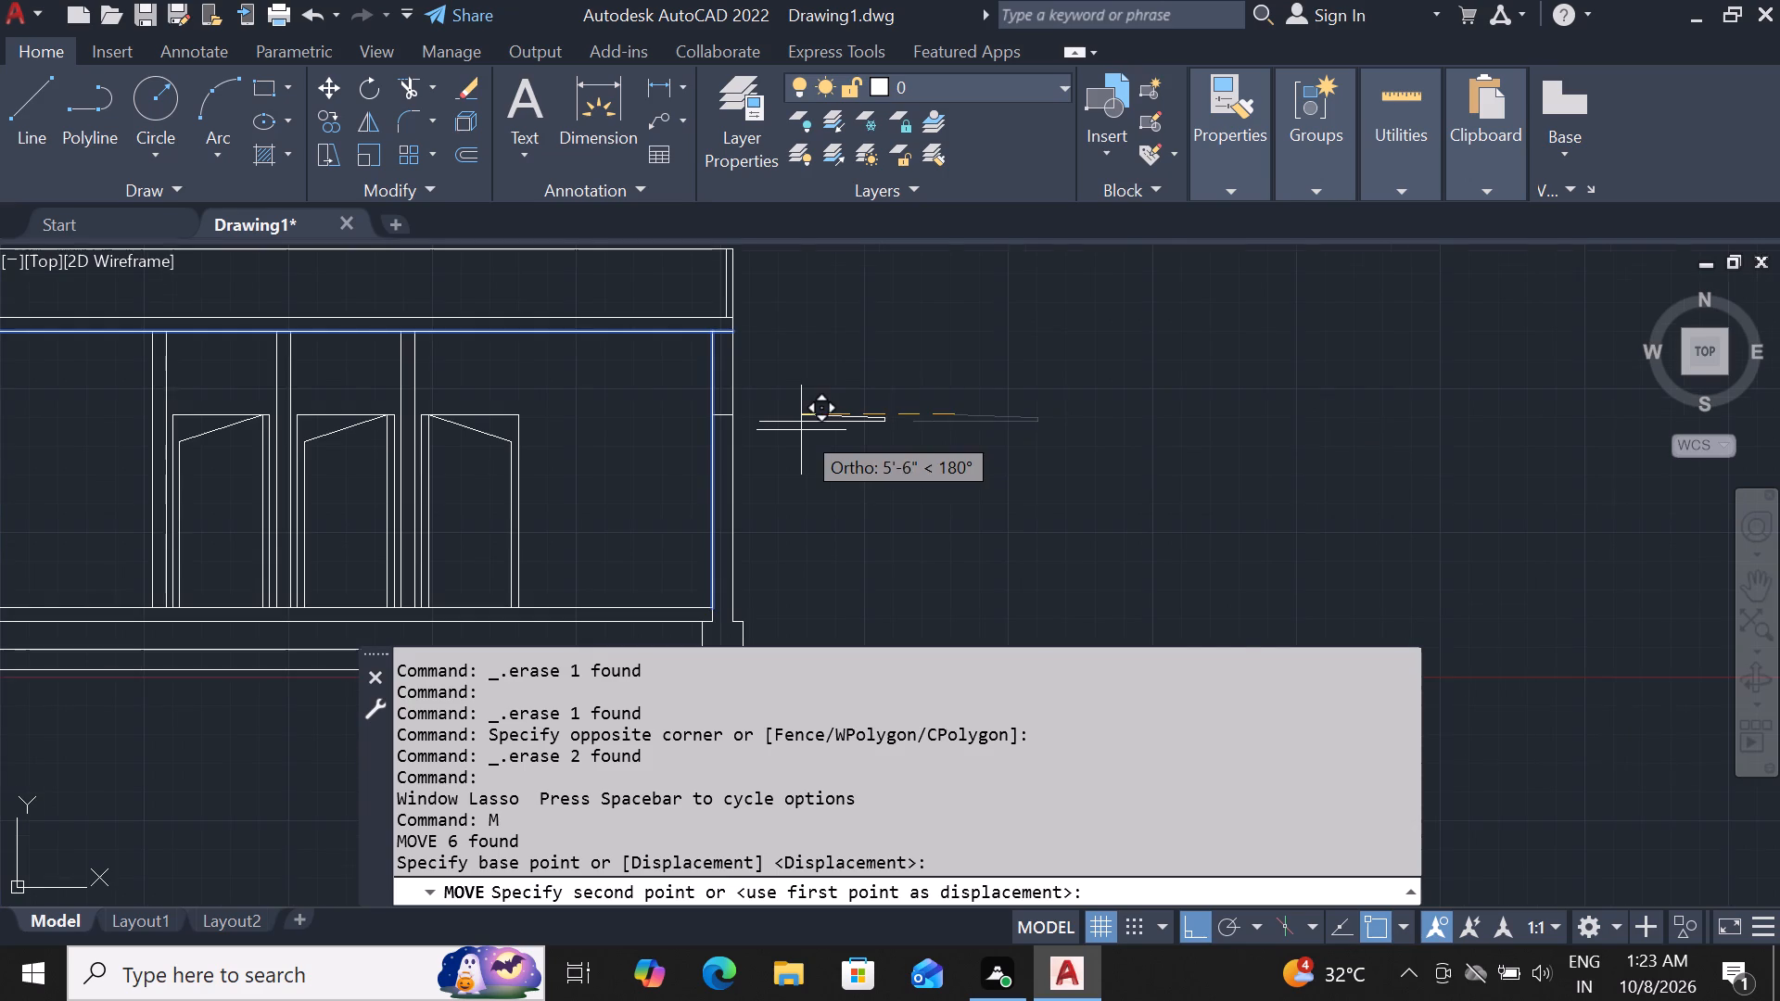
{"action": "scroll", "coordinate": [801, 430], "scroll_direction": "up", "scroll_amount": 1}
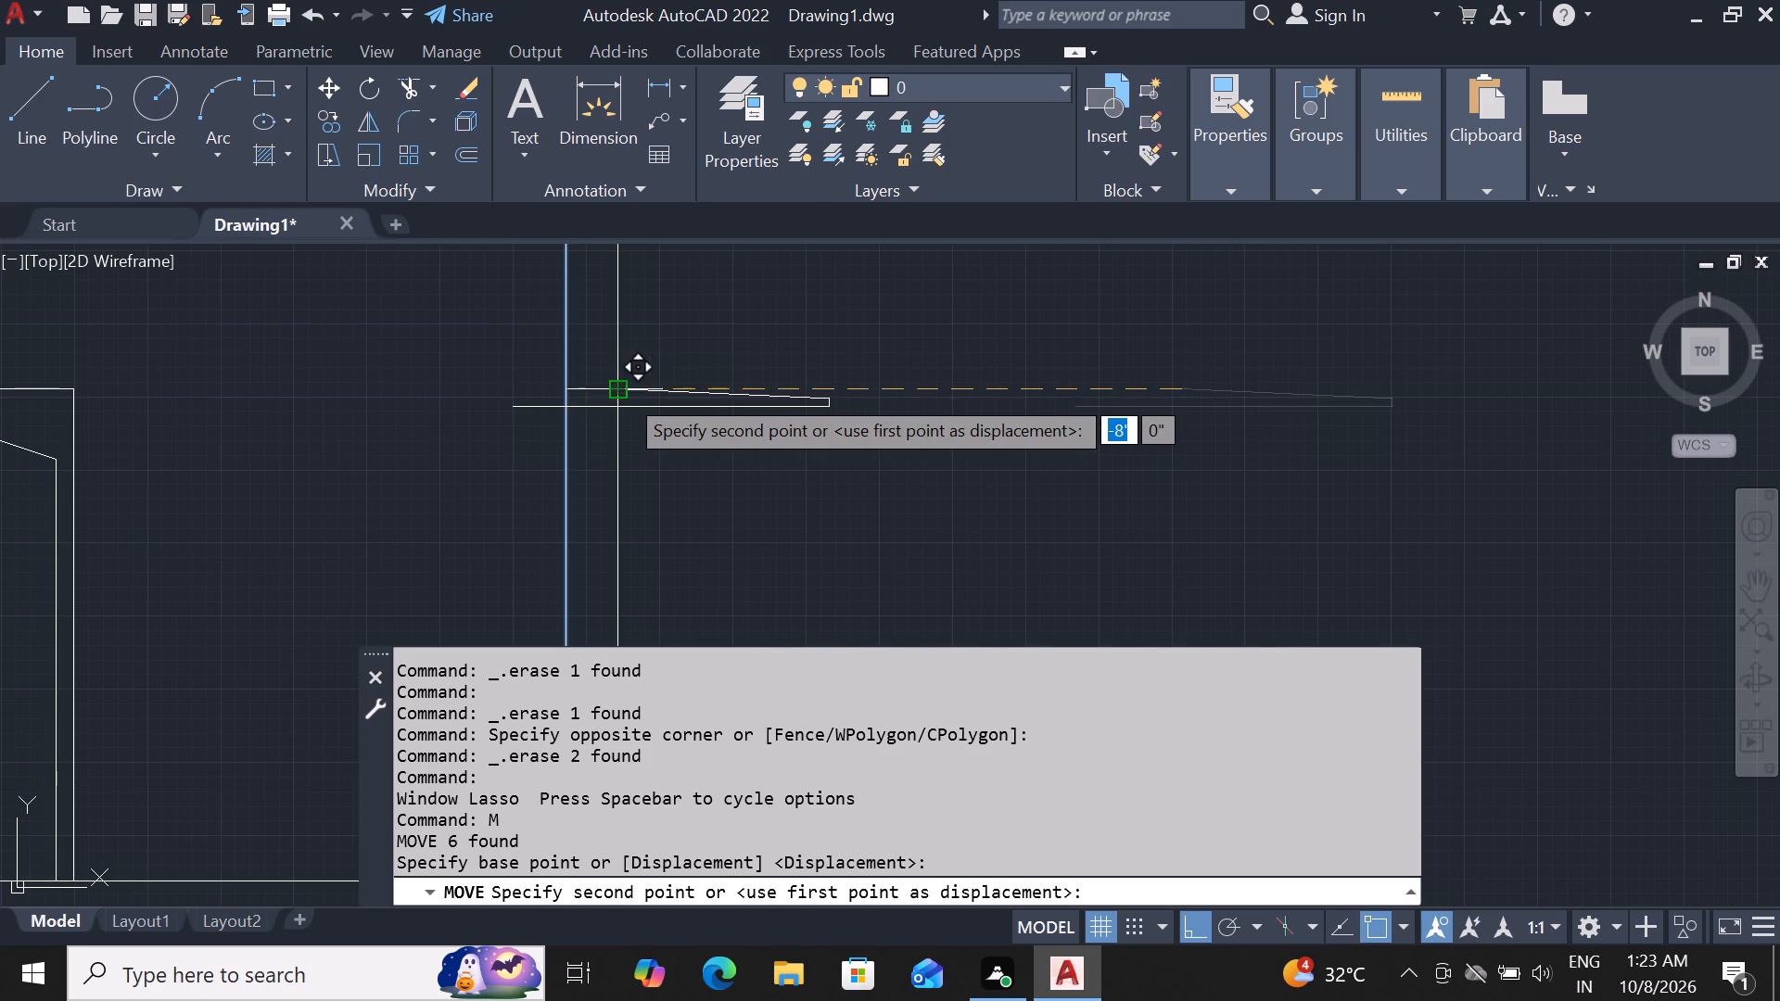
{"action": "scroll", "coordinate": [624, 393], "scroll_direction": "up", "scroll_amount": 5}
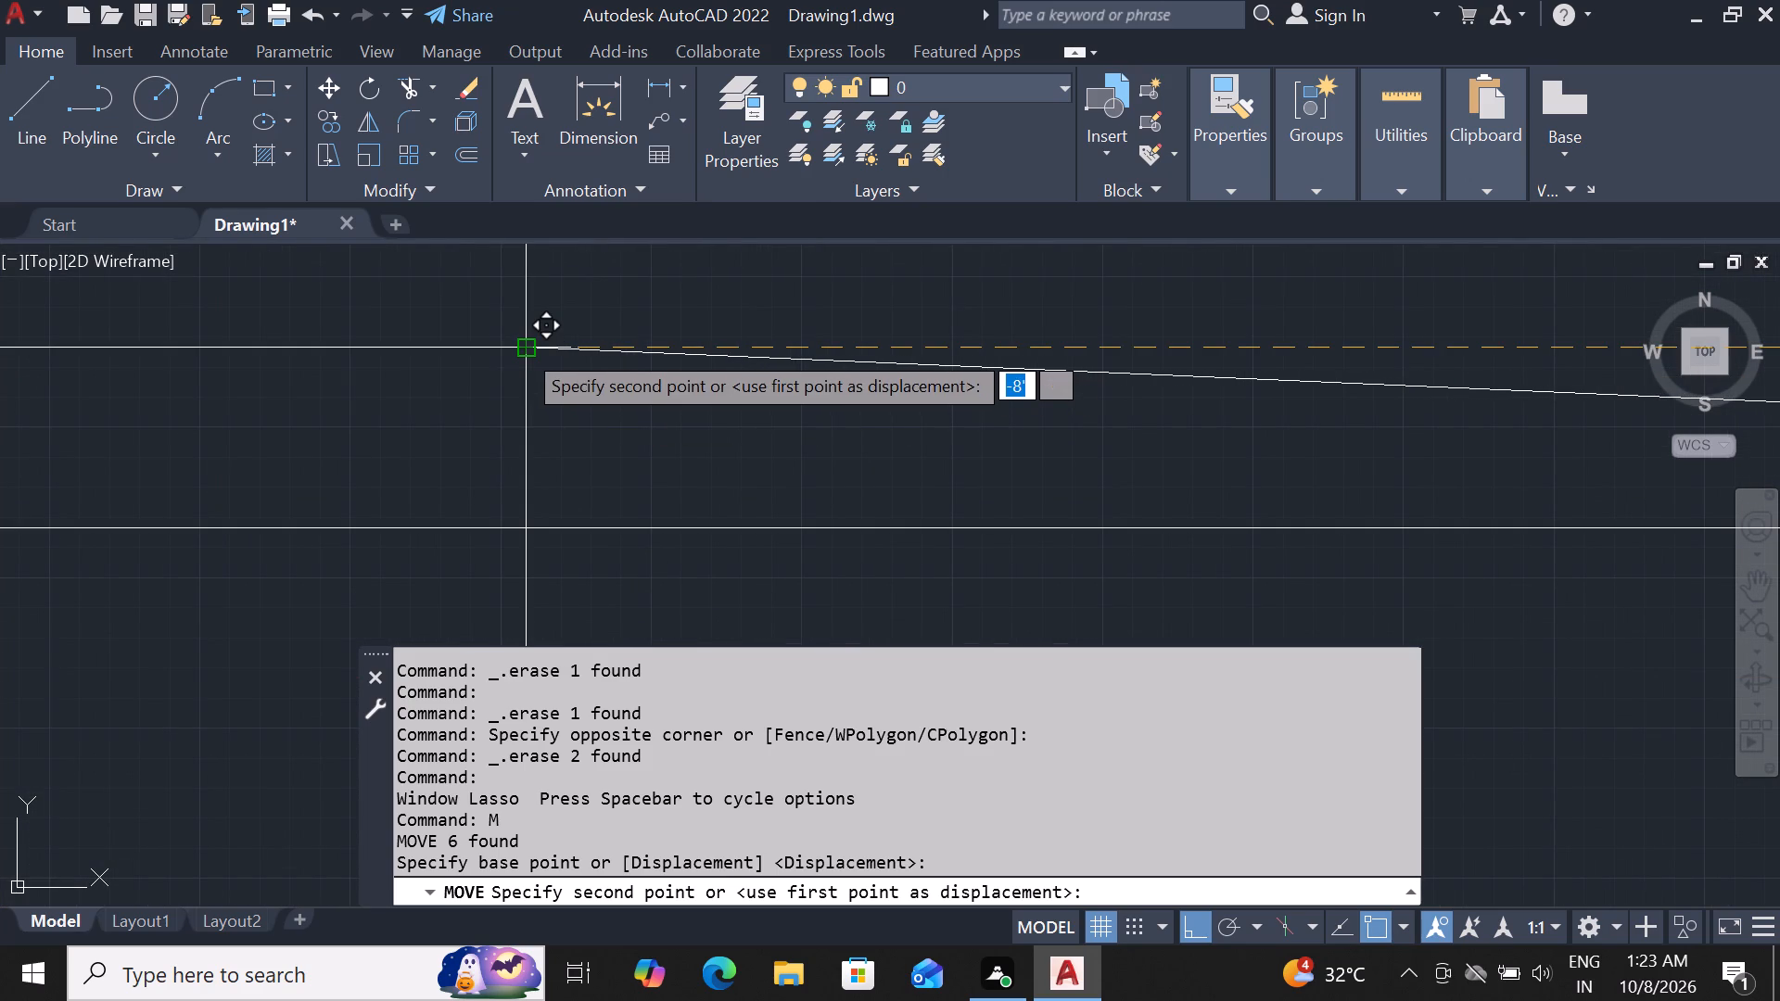
{"action": "left_click", "coordinate": [522, 348]}
Erase the leftover line extending inward past the right wall's inner face at the projection's underside.
{"action": "scroll", "coordinate": [834, 383], "scroll_direction": "down", "scroll_amount": 3}
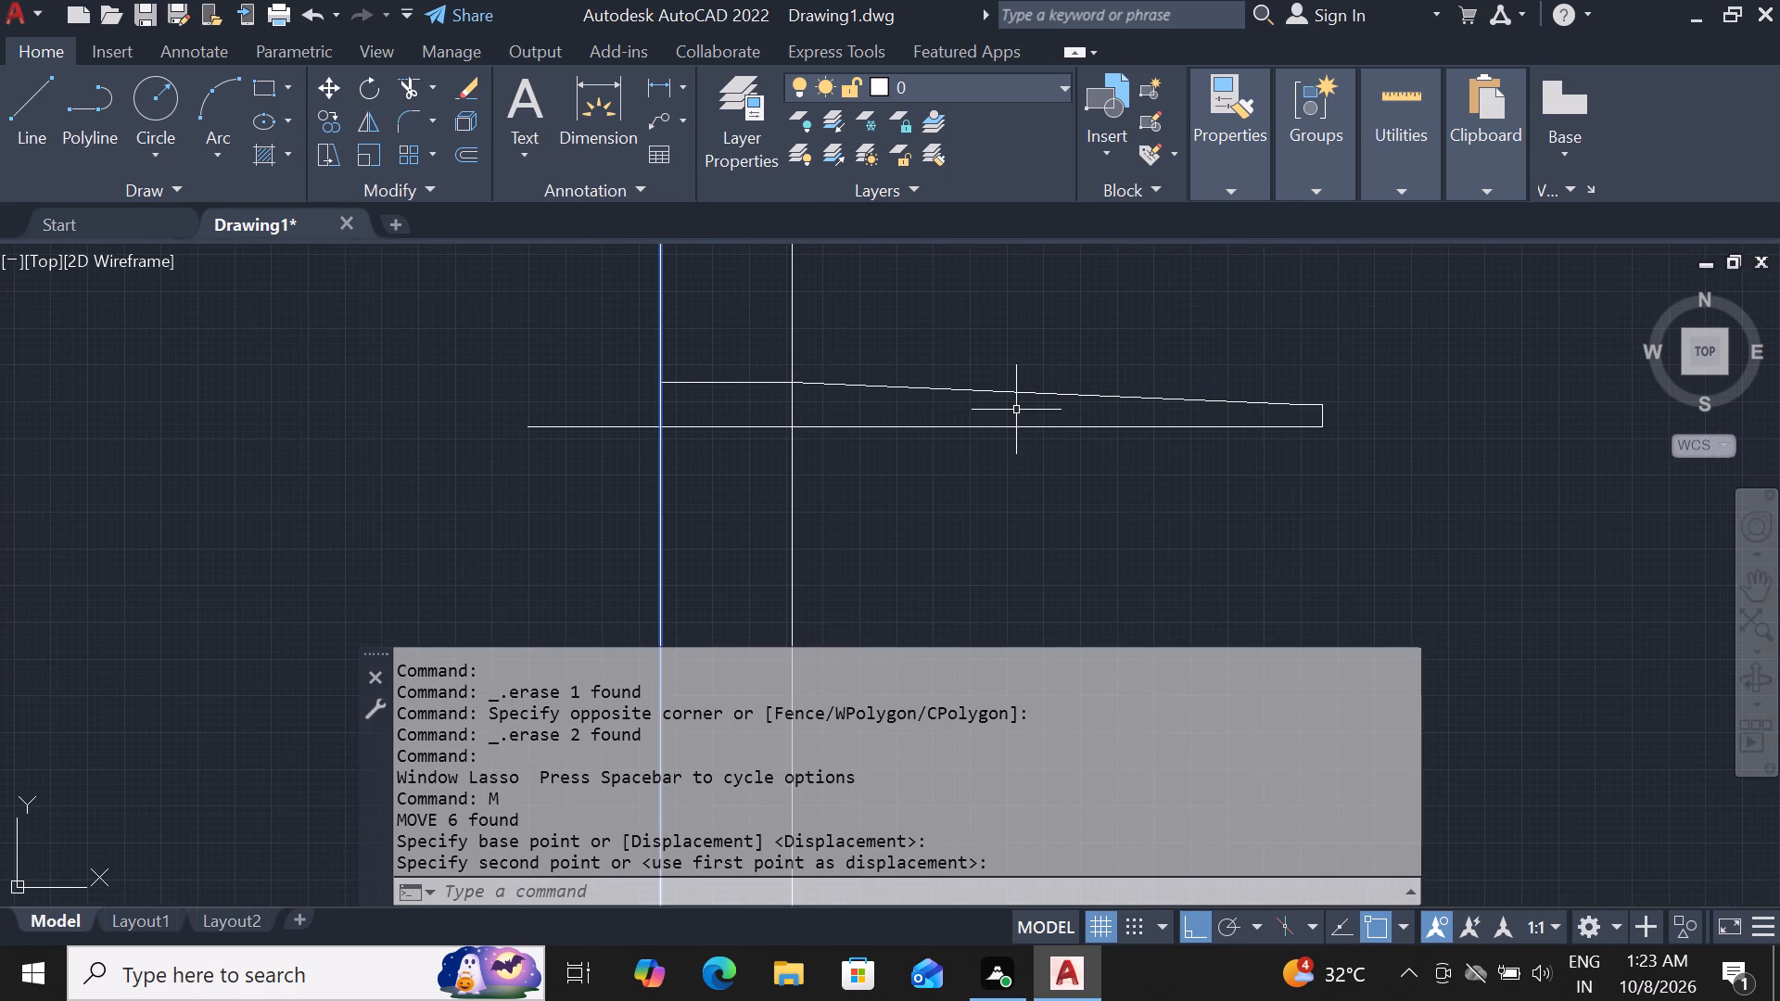
{"action": "scroll", "coordinate": [1025, 411], "scroll_direction": "down", "scroll_amount": 1}
{"action": "scroll", "coordinate": [1032, 411], "scroll_direction": "up", "scroll_amount": 2}
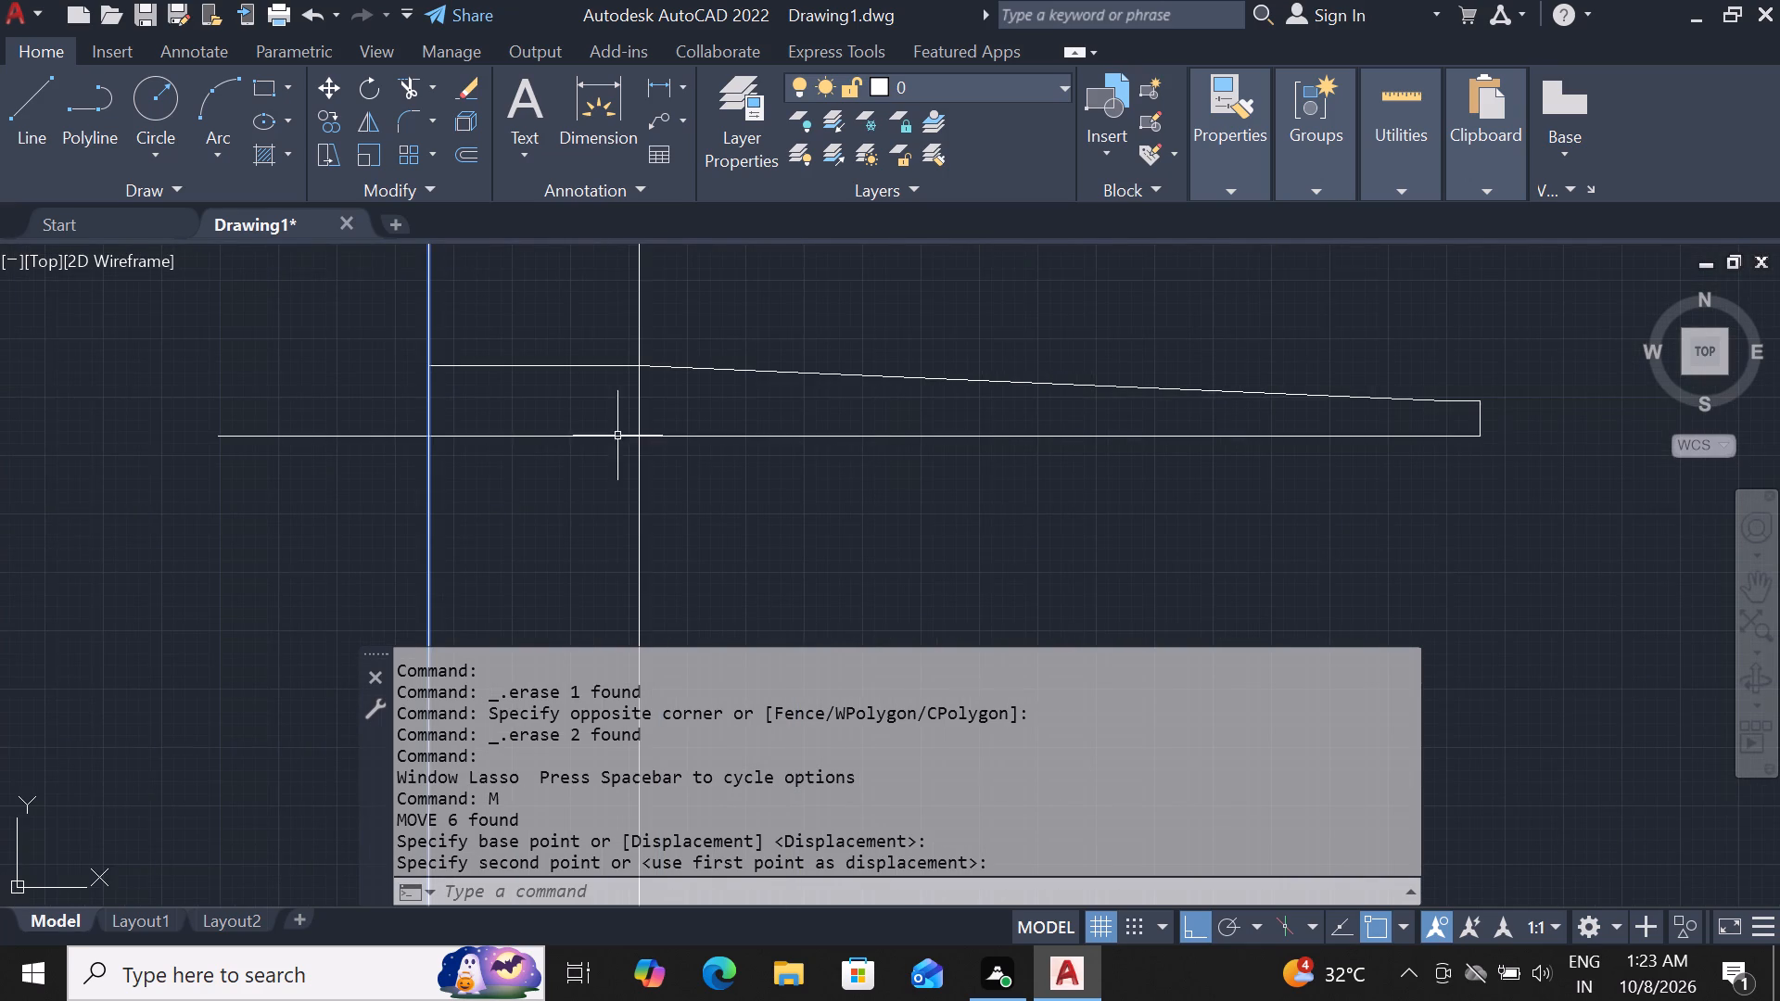
{"action": "scroll", "coordinate": [688, 385], "scroll_direction": "down", "scroll_amount": 1}
{"action": "left_click", "coordinate": [472, 415]}
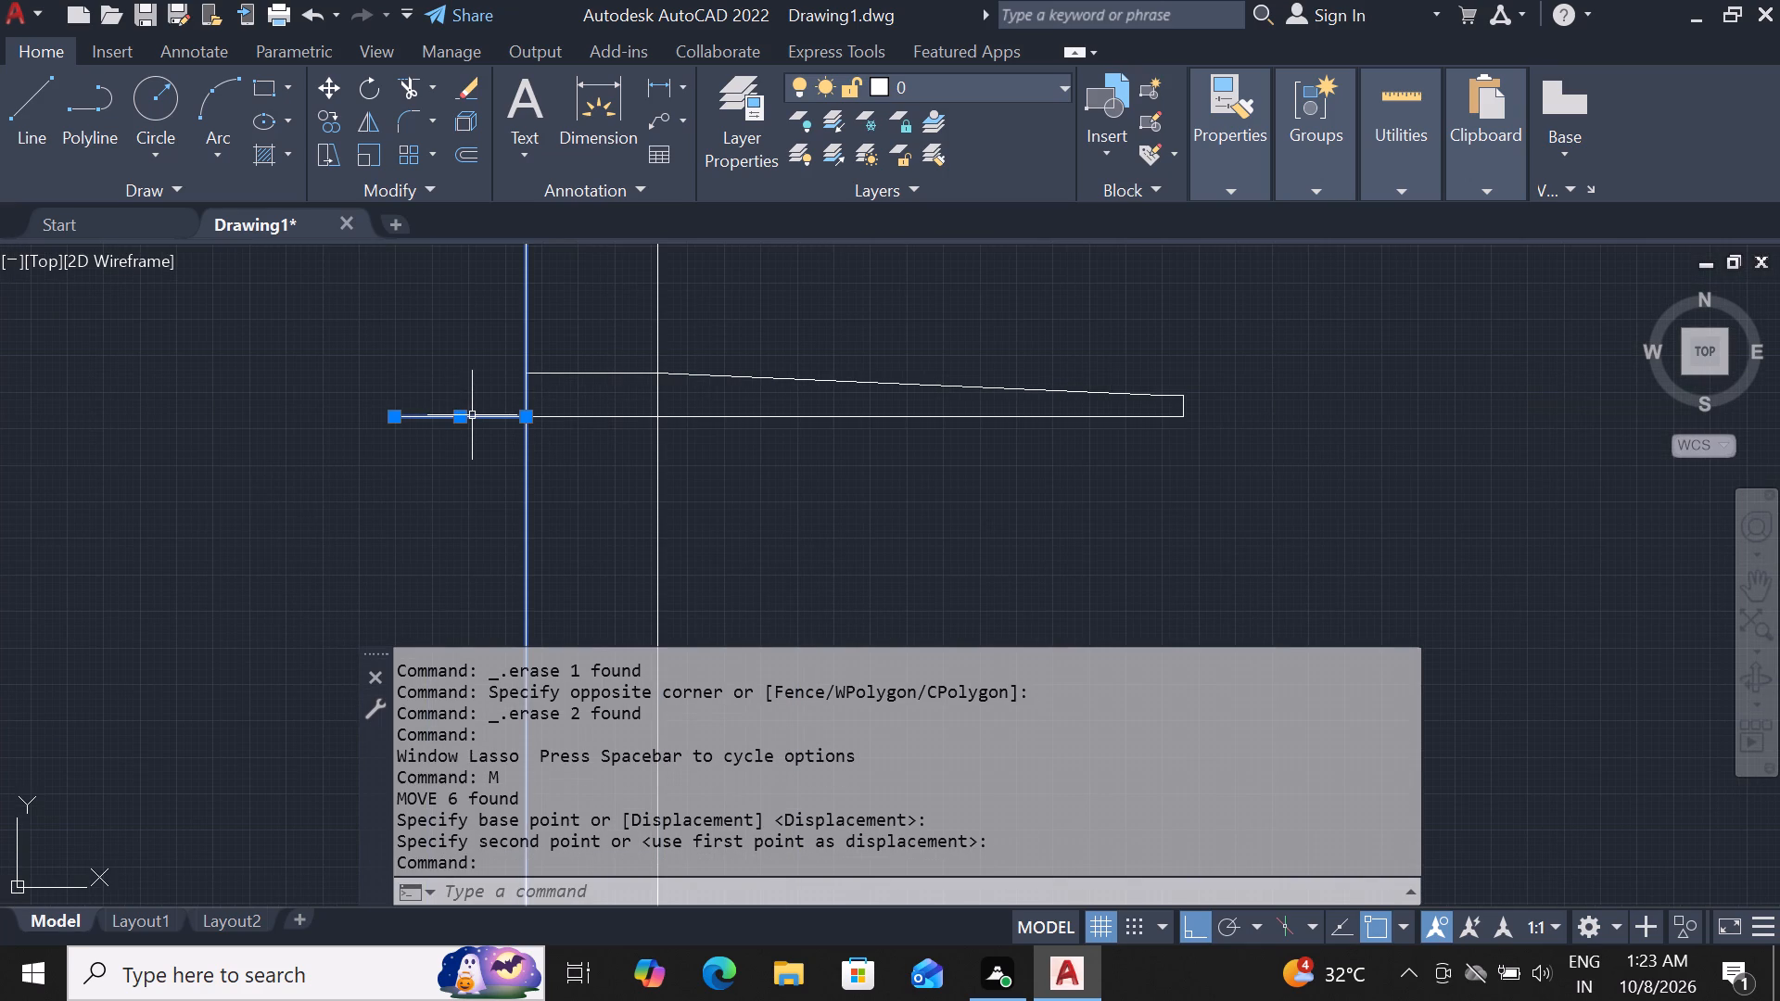
{"action": "key", "text": "BackSpace"}
{"action": "key", "text": "Delete"}
Examine the whole section with the projections on both outer walls.
{"action": "scroll", "coordinate": [750, 446], "scroll_direction": "down", "scroll_amount": 2}
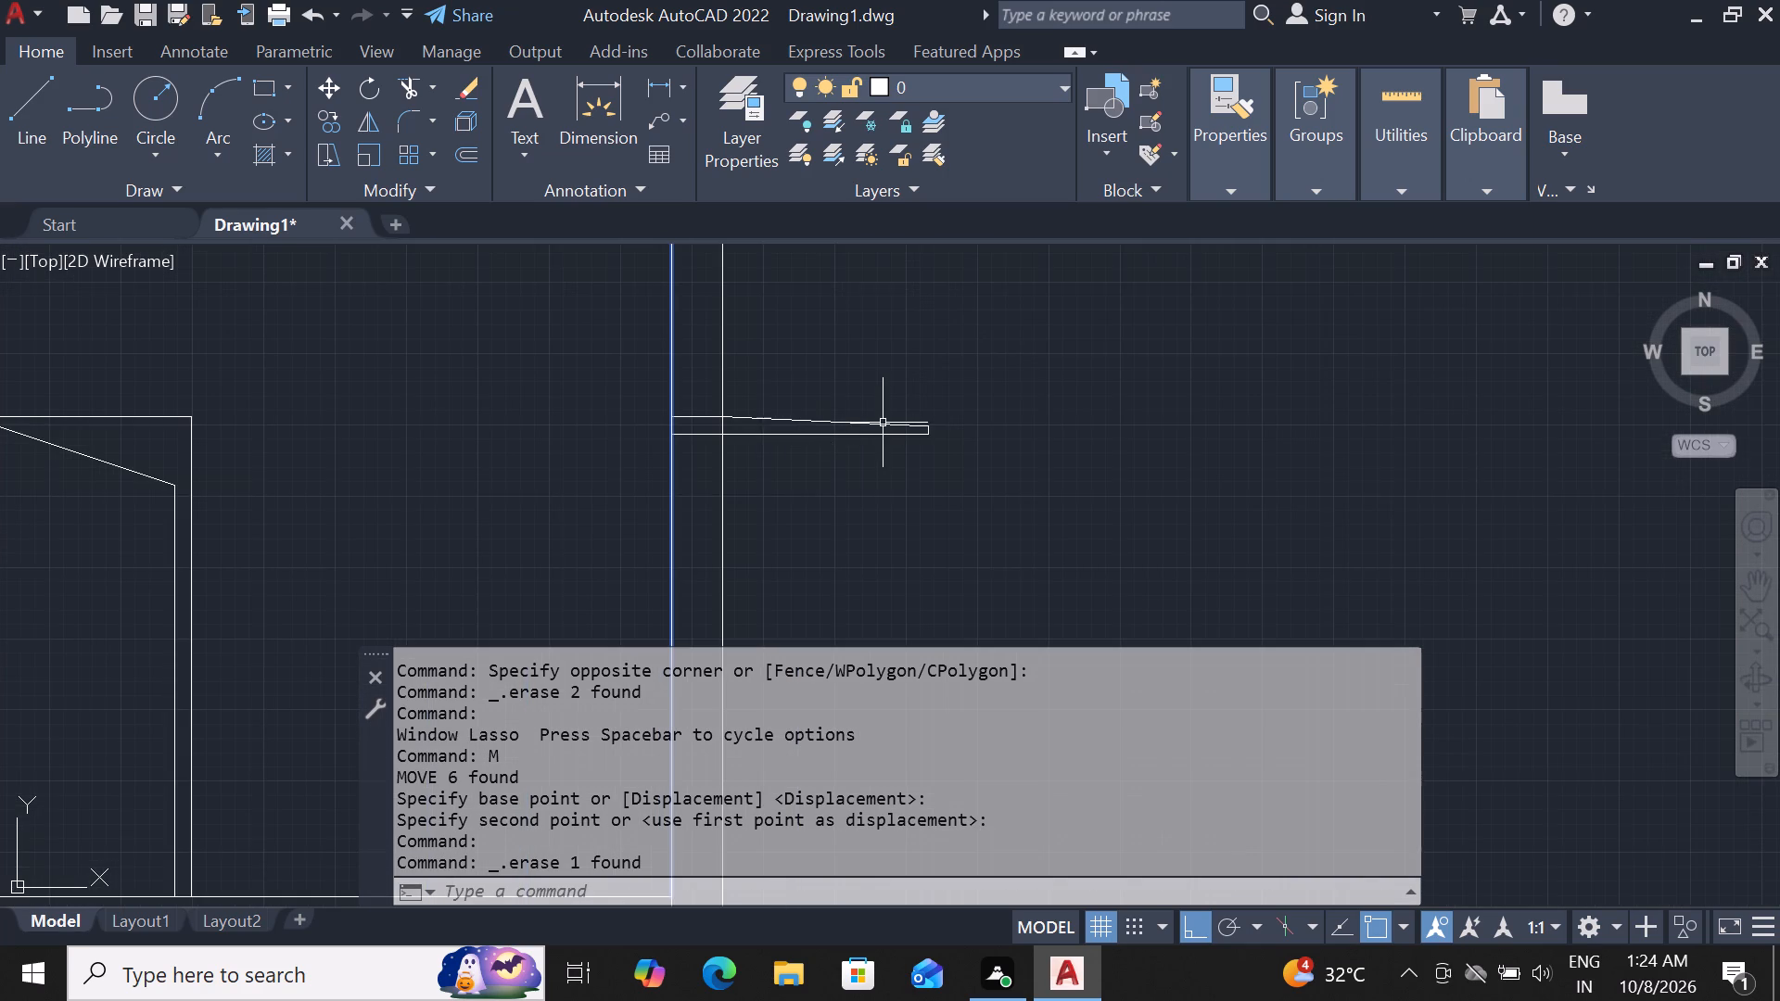
{"action": "scroll", "coordinate": [883, 421], "scroll_direction": "down", "scroll_amount": 2}
{"action": "scroll", "coordinate": [715, 437], "scroll_direction": "down", "scroll_amount": 2}
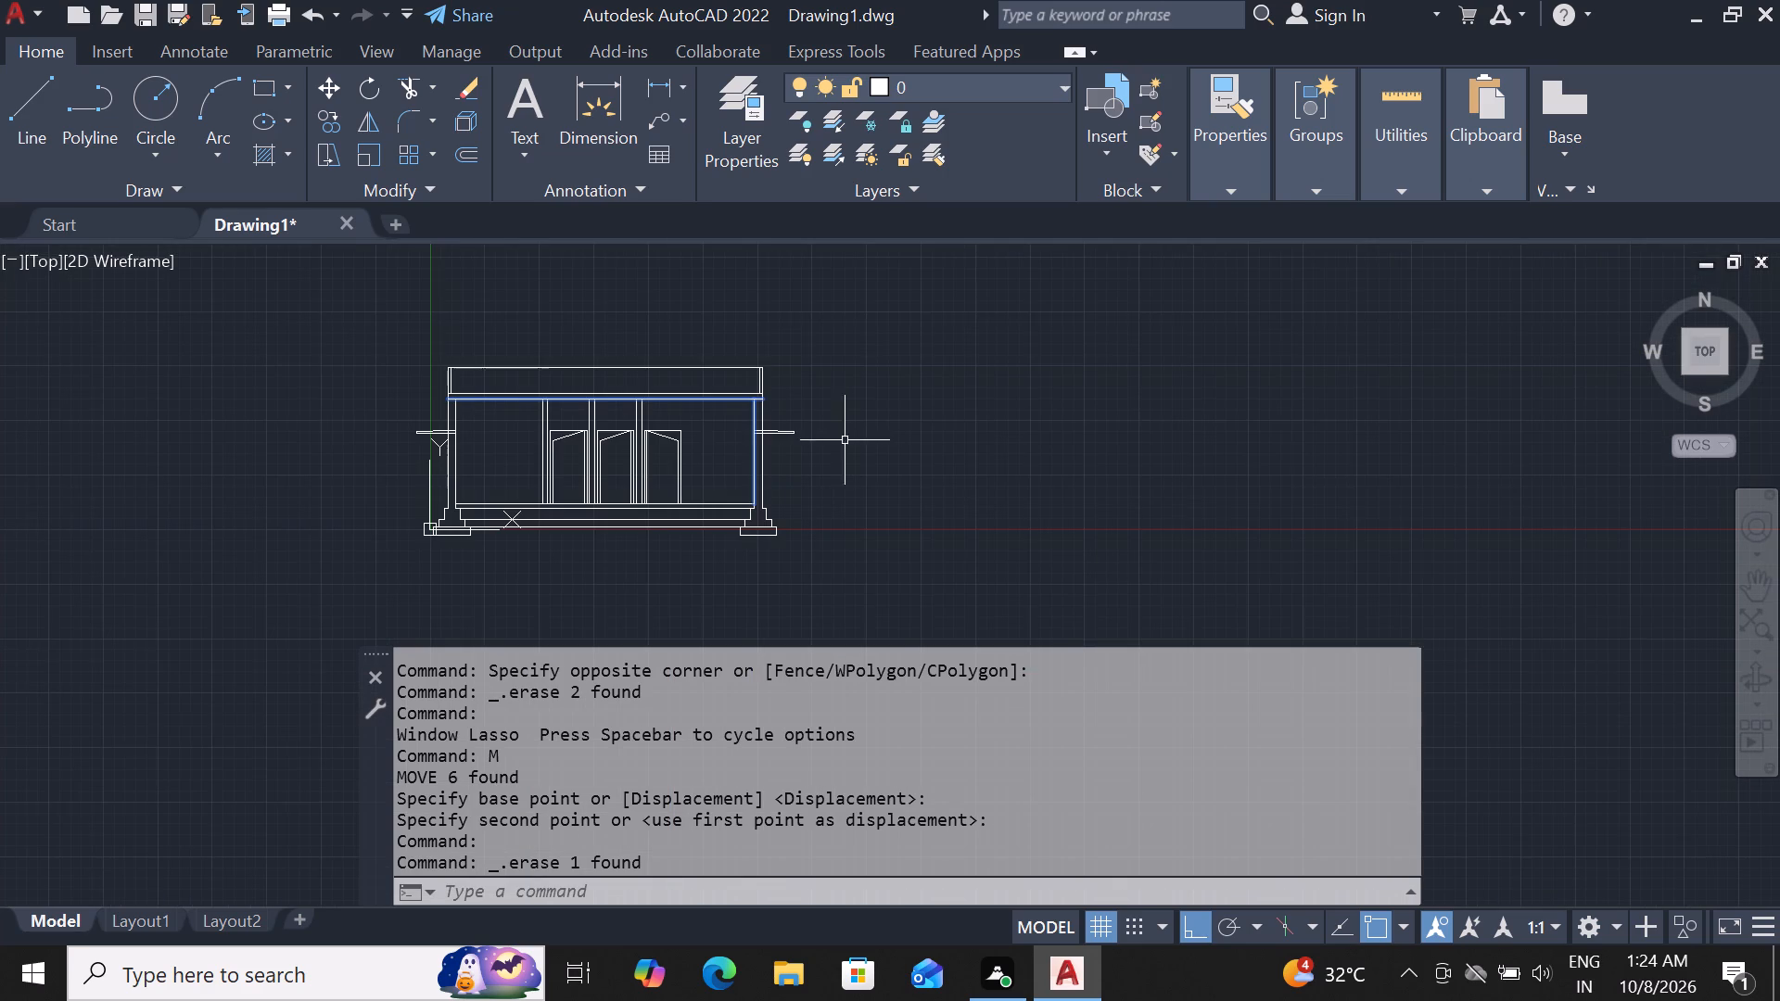
{"action": "scroll", "coordinate": [449, 447], "scroll_direction": "up", "scroll_amount": 3}
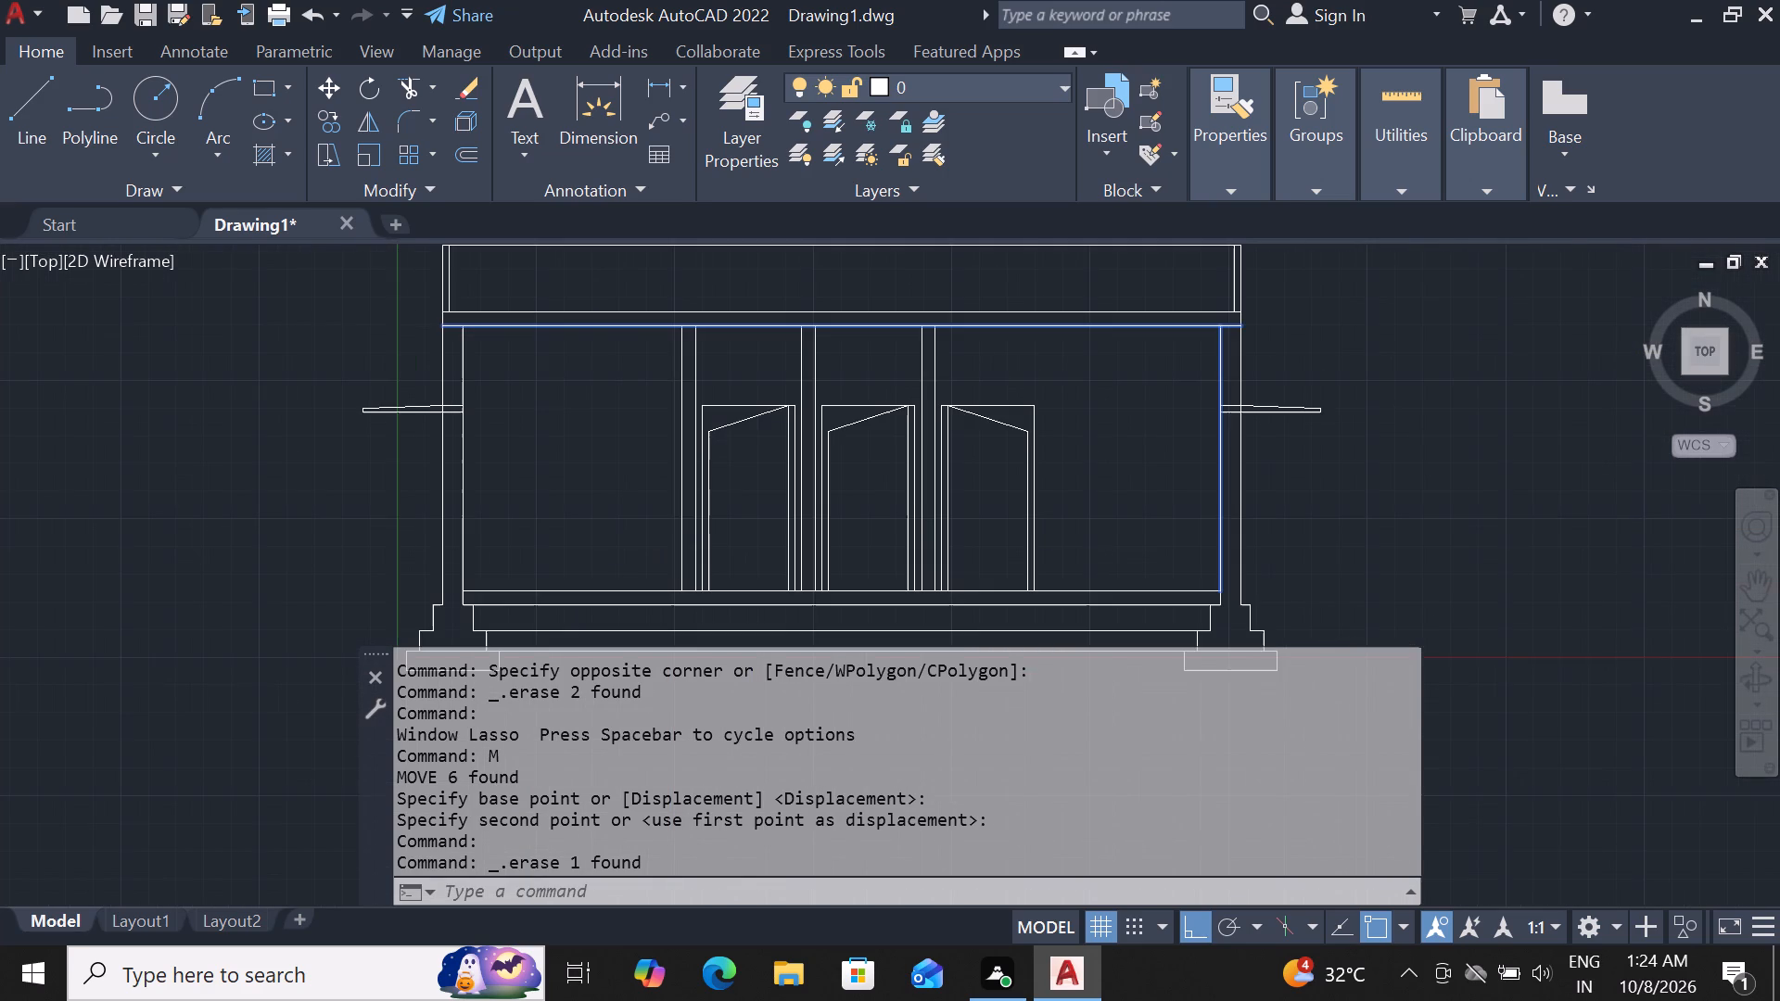
{"action": "scroll", "coordinate": [448, 449], "scroll_direction": "down", "scroll_amount": 3}
{"action": "scroll", "coordinate": [890, 398], "scroll_direction": "up", "scroll_amount": 2}
{"action": "scroll", "coordinate": [894, 496], "scroll_direction": "up", "scroll_amount": 1}
{"action": "scroll", "coordinate": [894, 496], "scroll_direction": "down", "scroll_amount": 4}
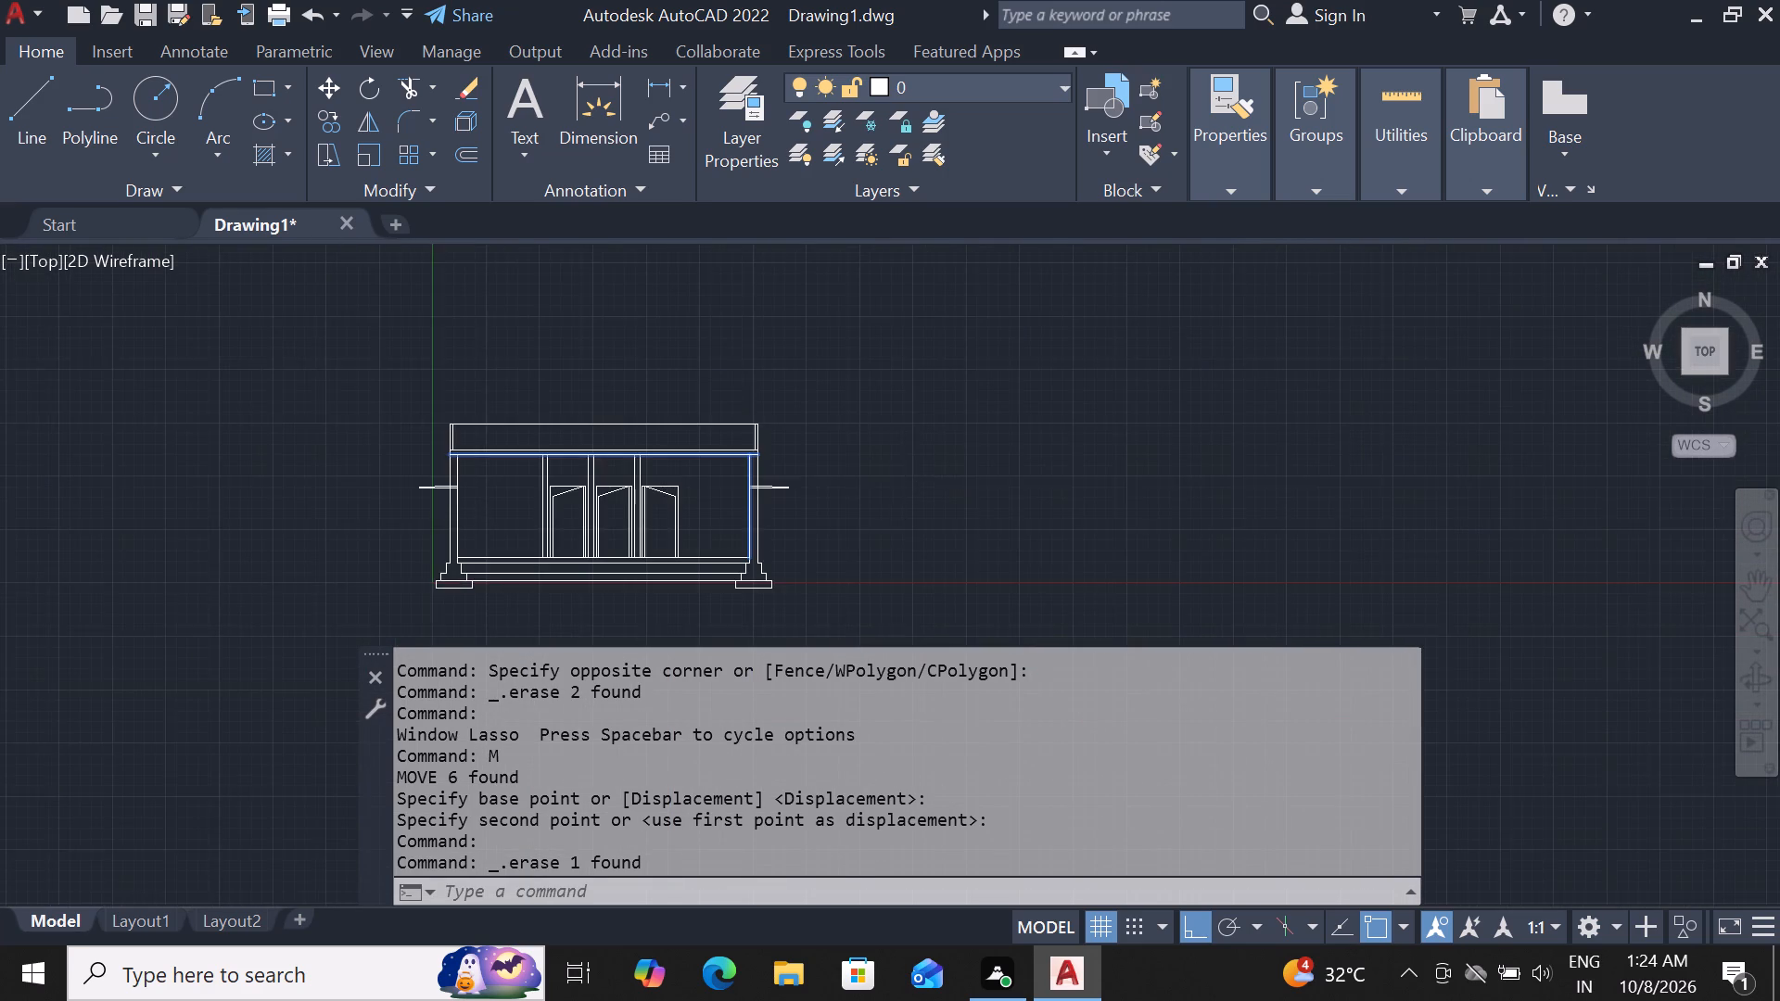
{"action": "scroll", "coordinate": [1021, 528], "scroll_direction": "up", "scroll_amount": 2}
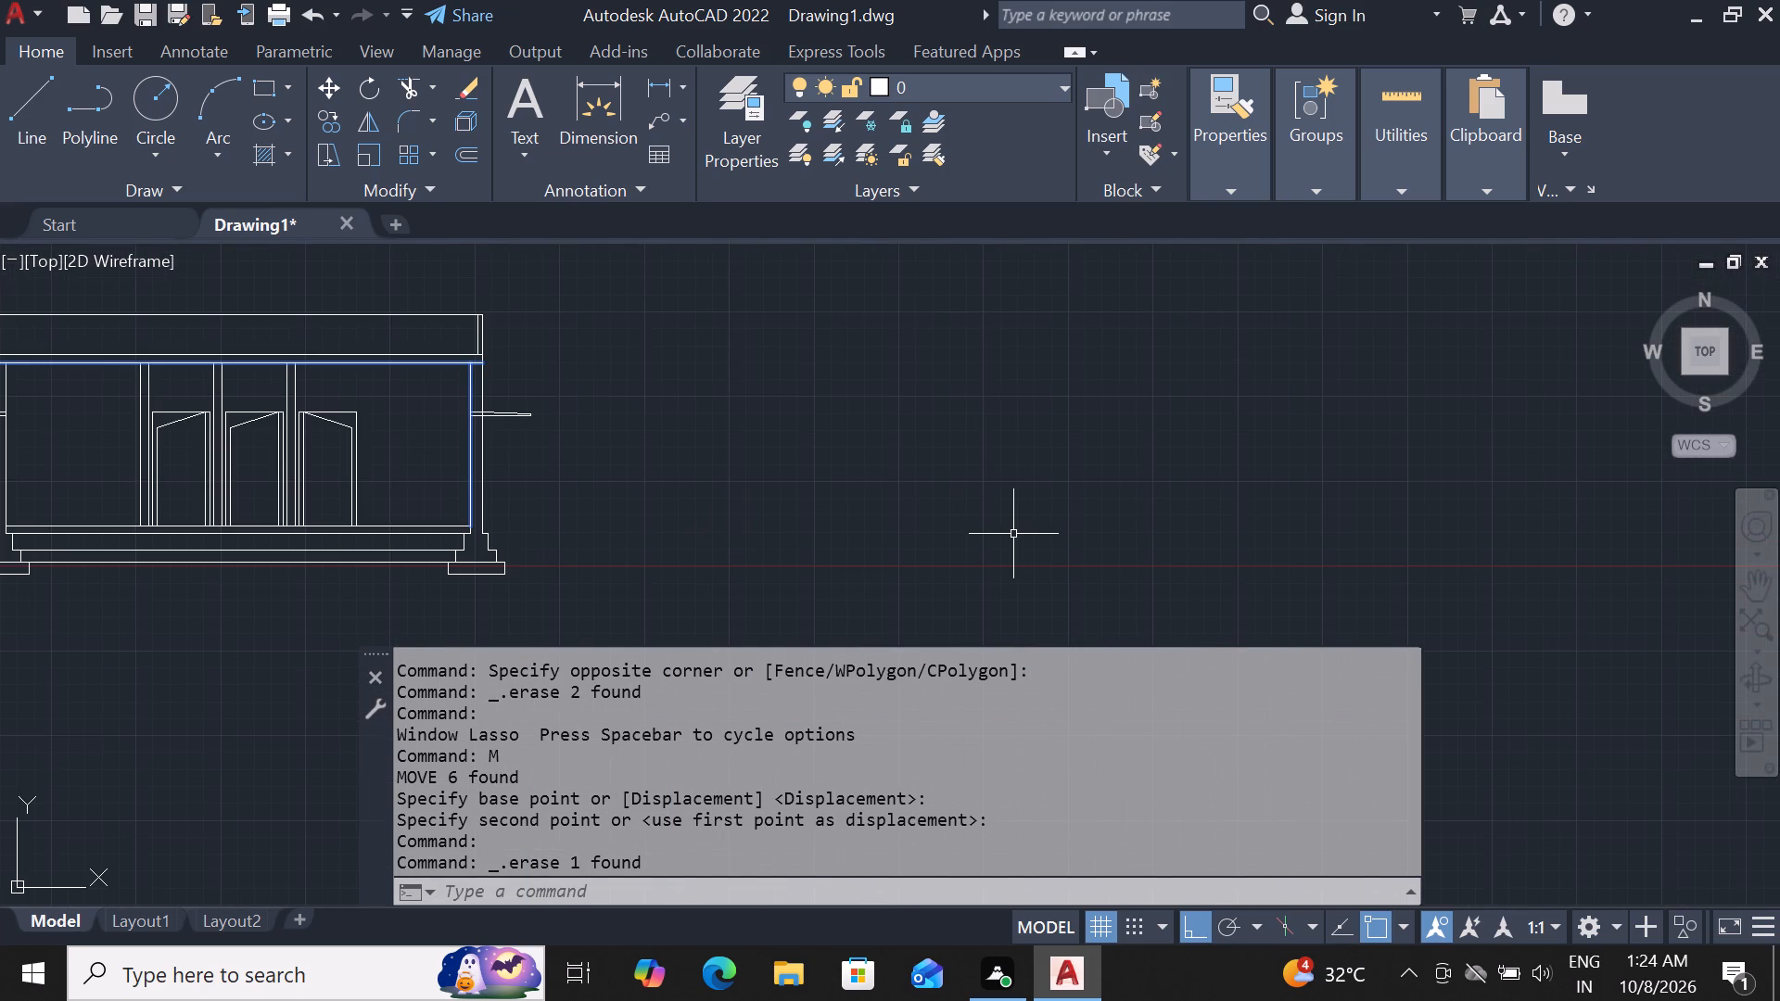
Restore the drawing program's window to a smaller size and lower its top edge.
{"action": "left_click", "coordinate": [1737, 14]}
{"action": "left_click_drag", "start_coordinate": [909, 206], "coordinate": [910, 251]}
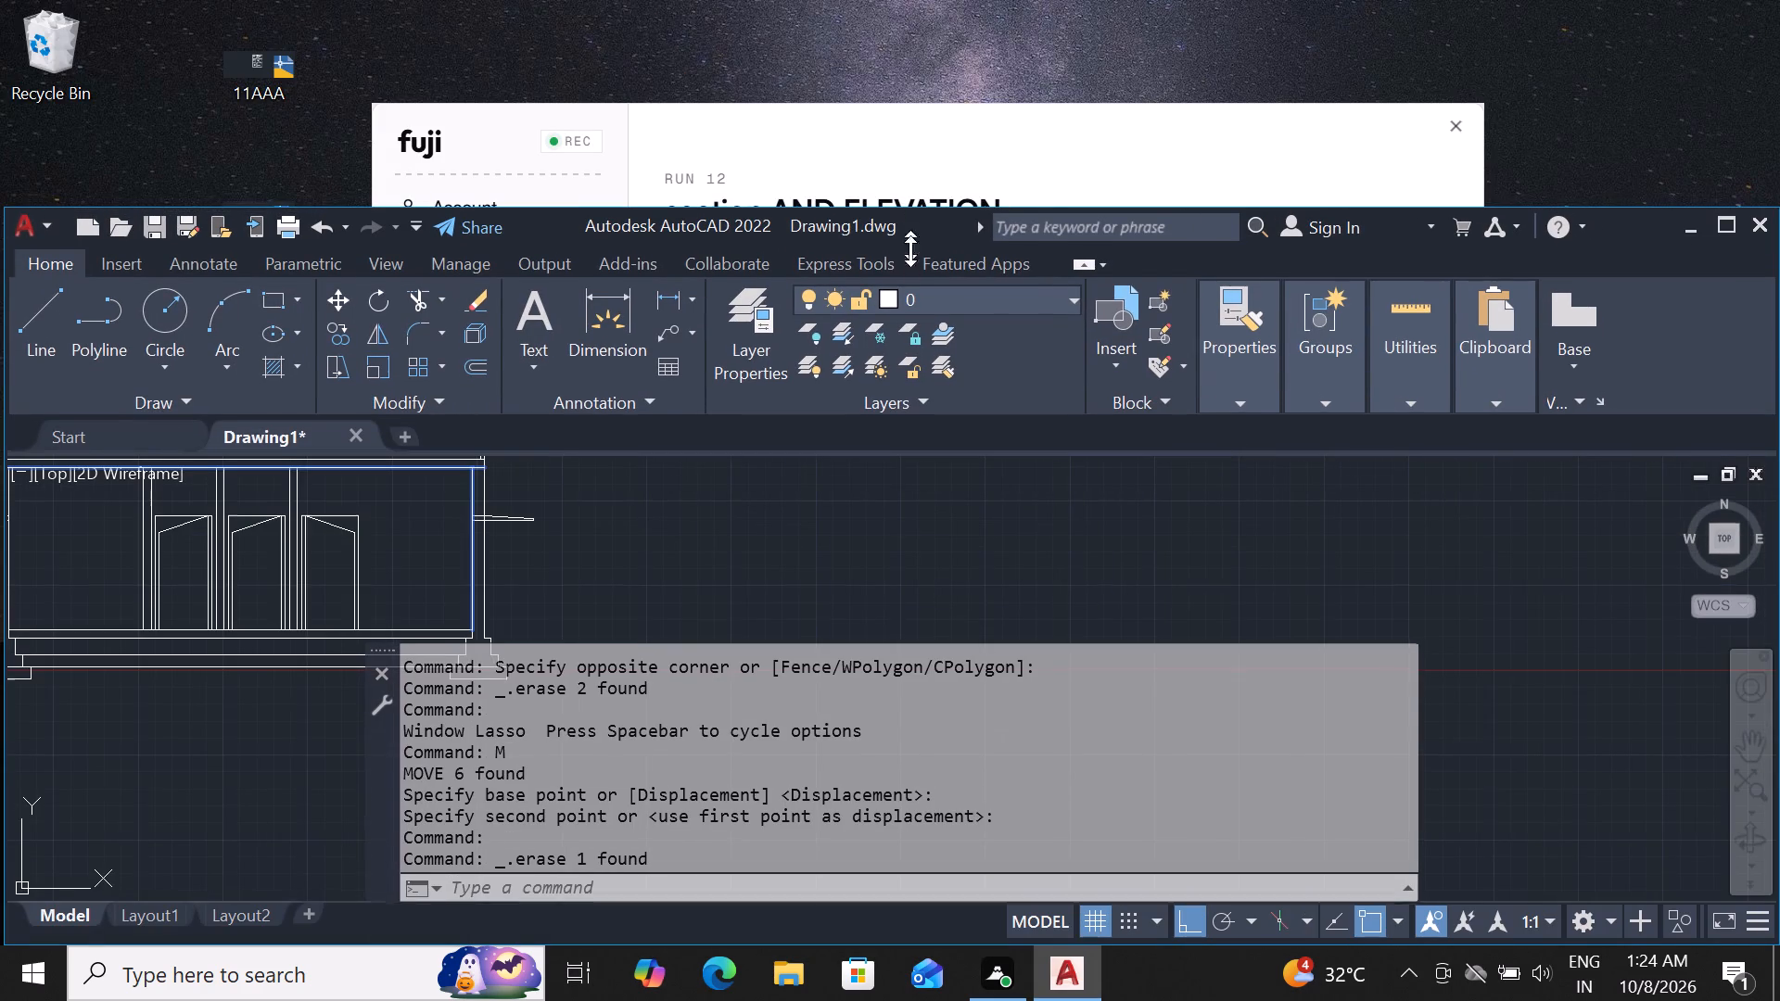
Raise the drawing window's upper edge and maximize the window to fill the screen.
{"action": "left_click_drag", "start_coordinate": [910, 251], "coordinate": [992, 52]}
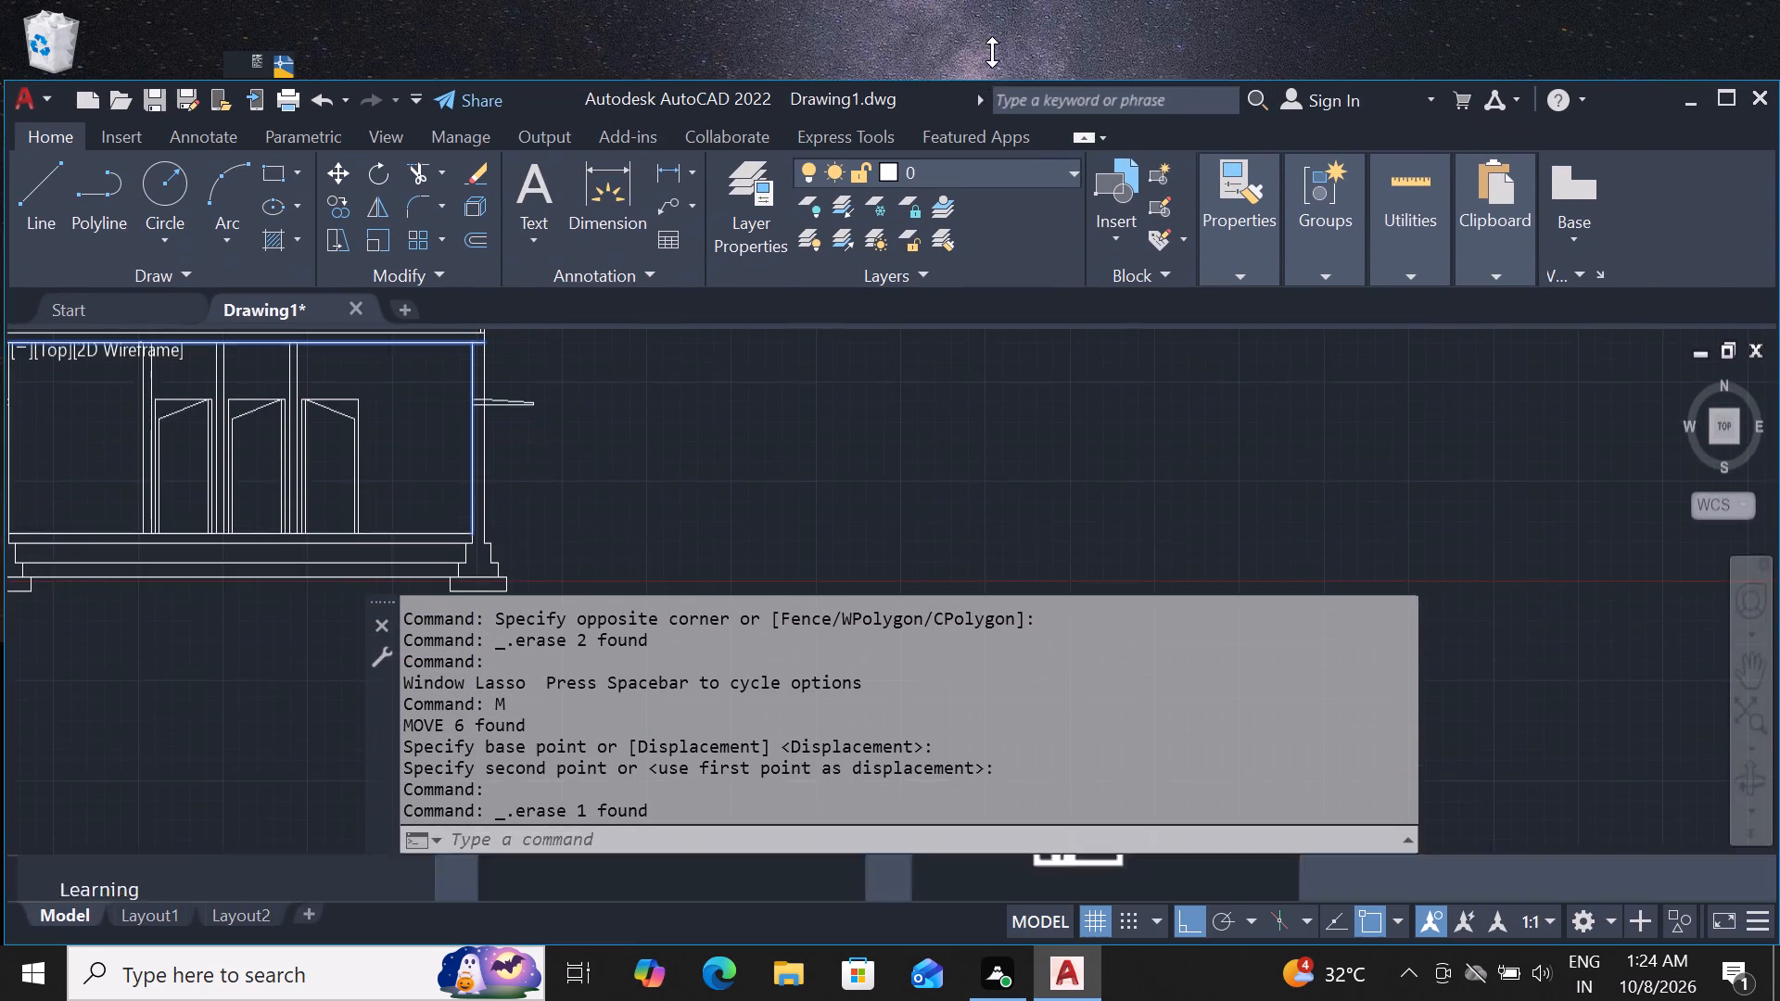
{"action": "left_click_drag", "start_coordinate": [992, 52], "coordinate": [994, 46]}
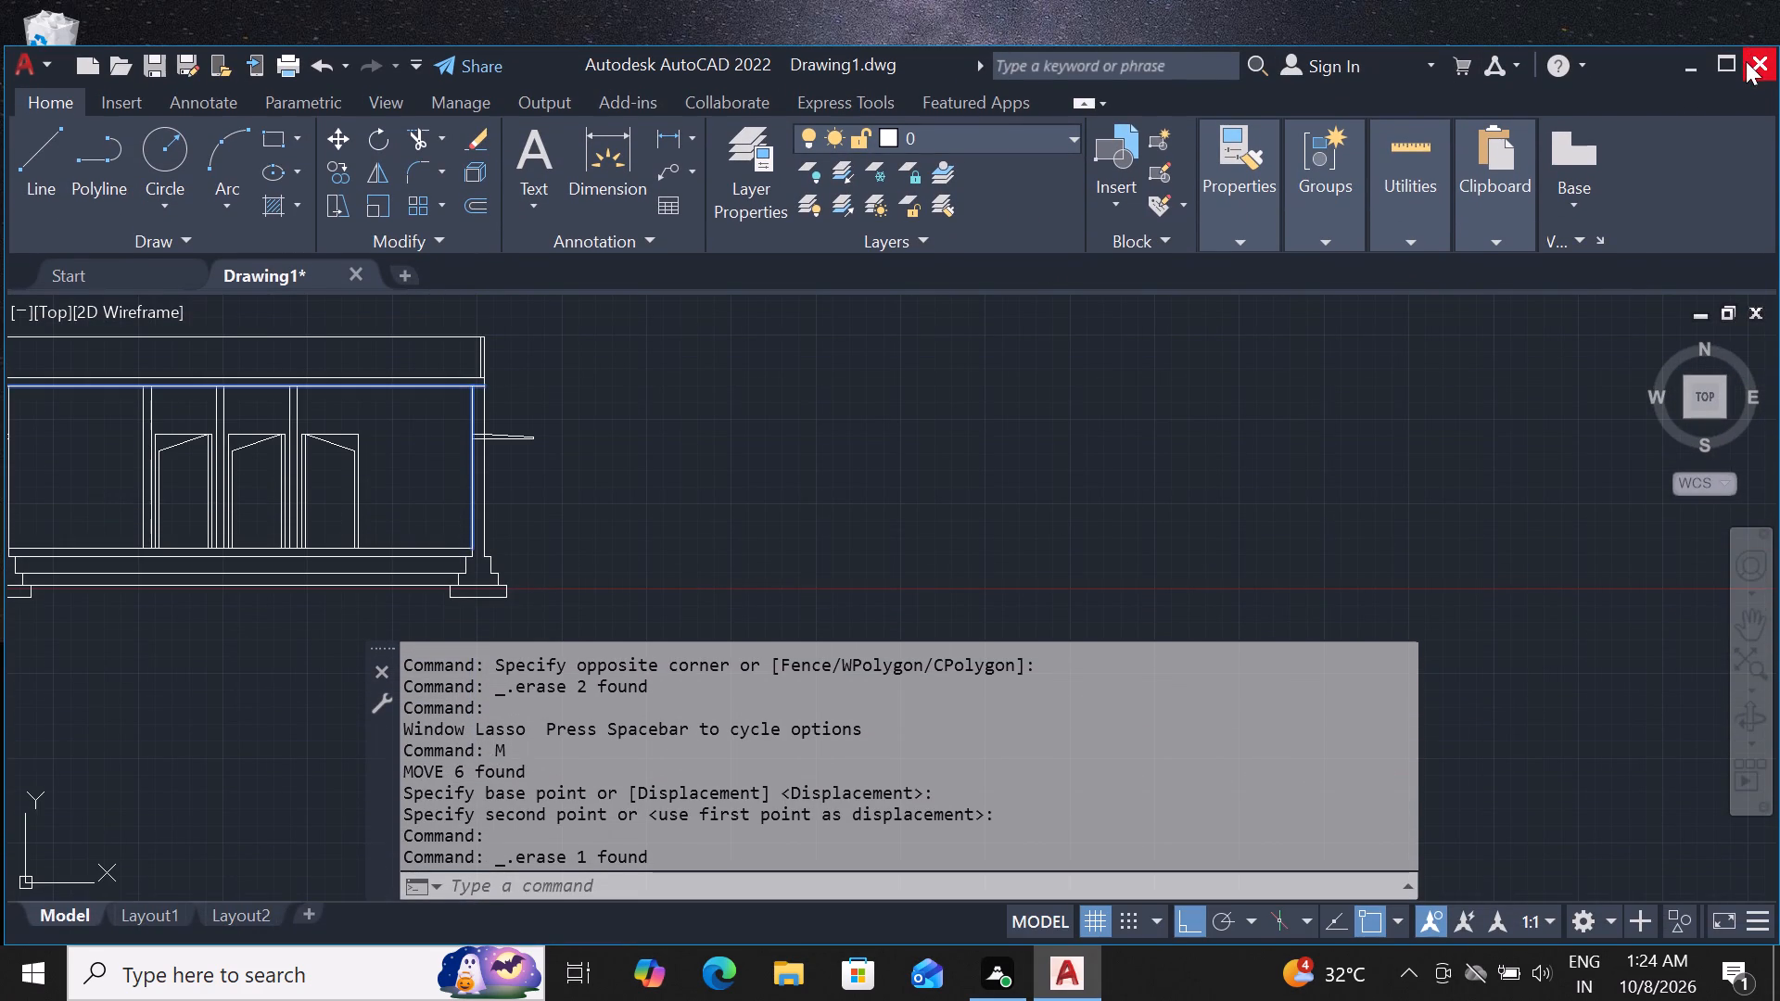
{"action": "left_click", "coordinate": [1730, 63]}
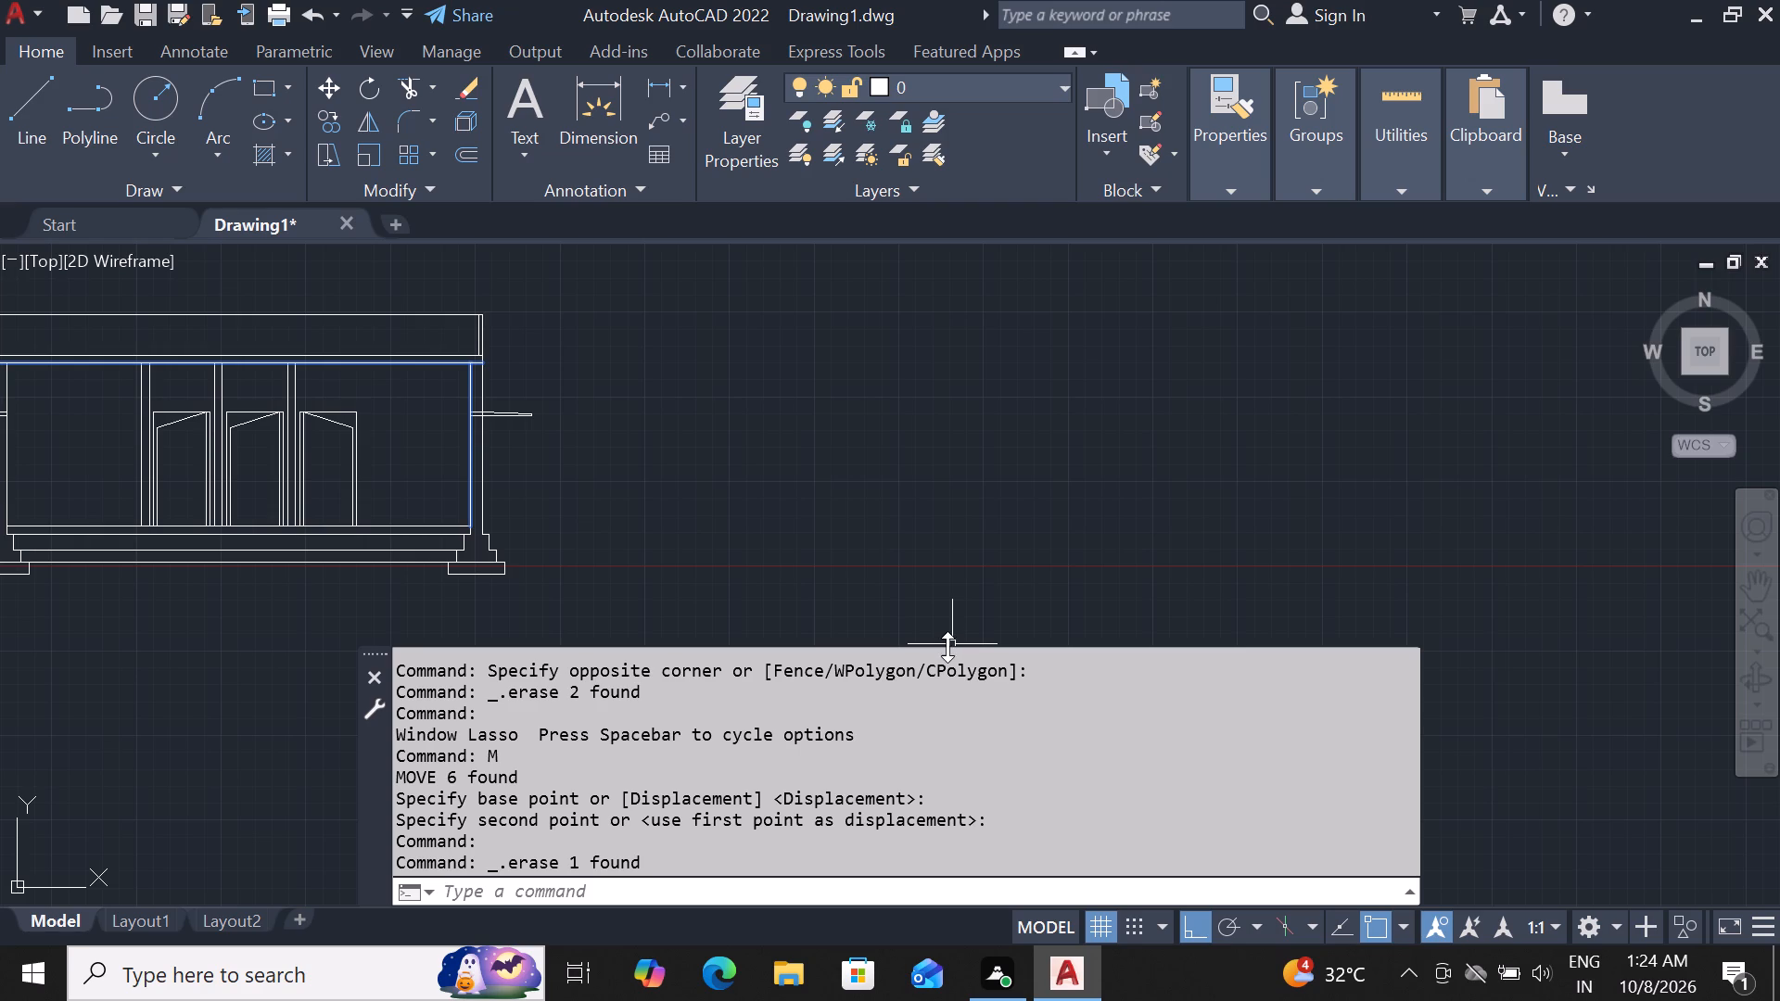
{"action": "key", "text": "Escape"}
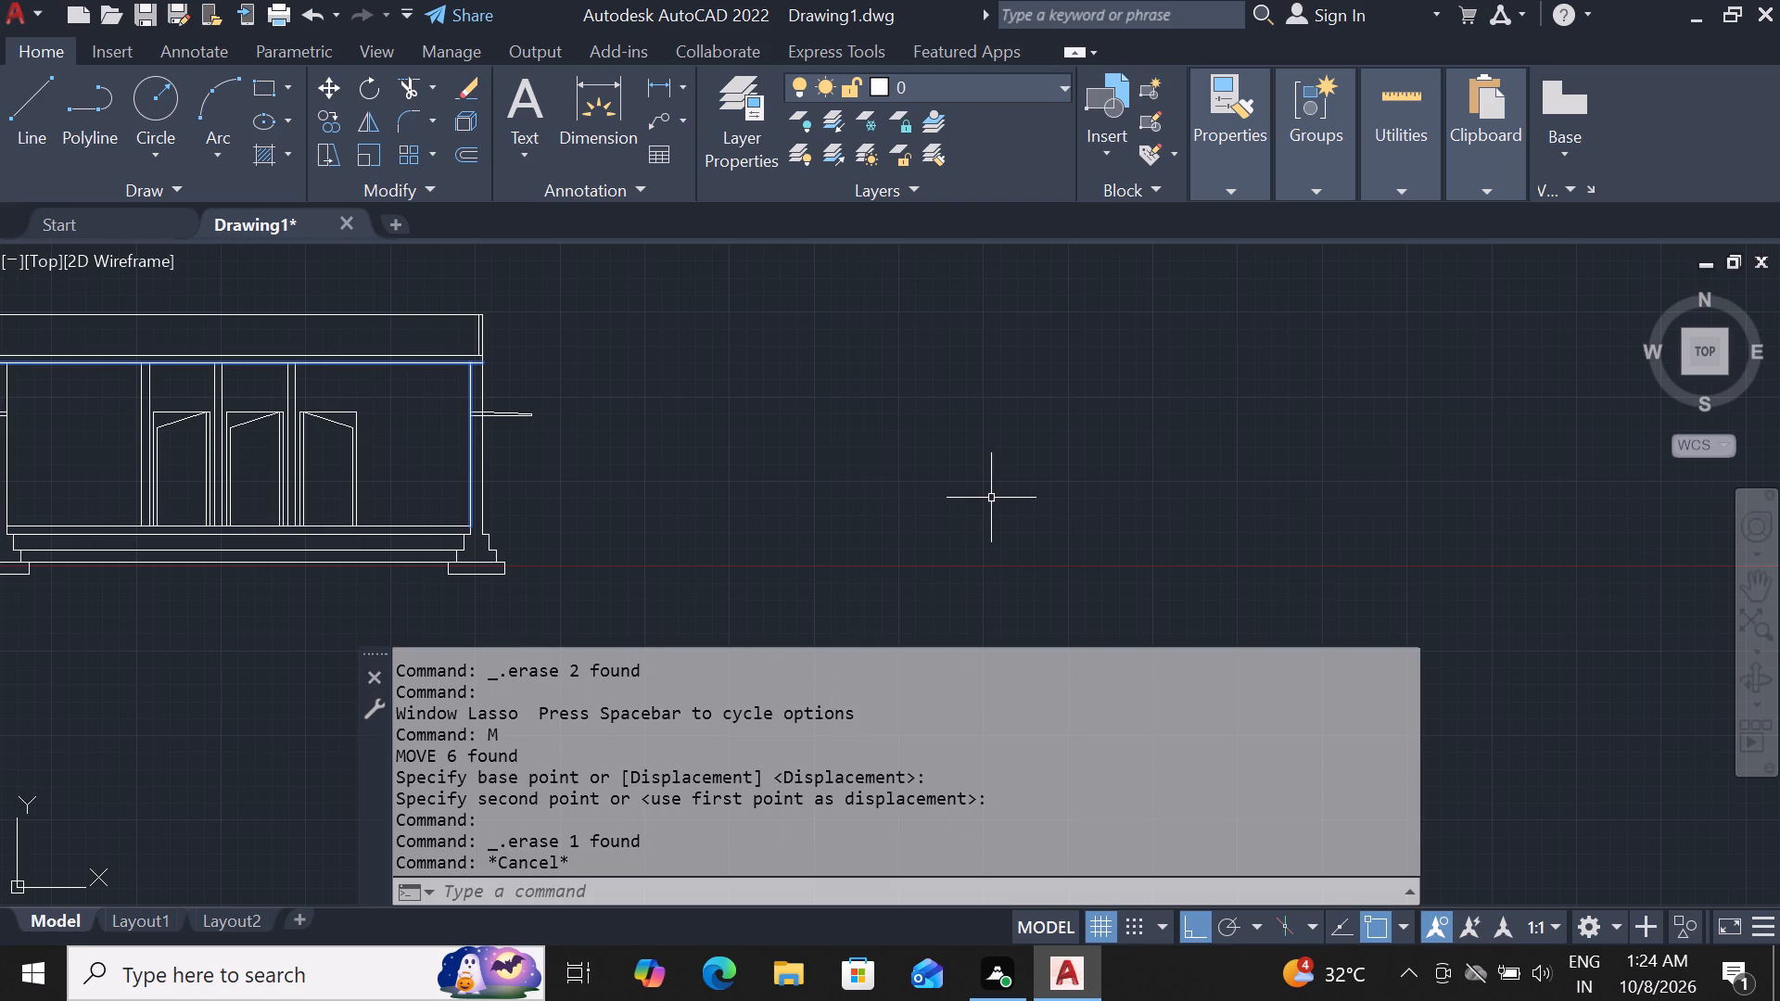
{"action": "key", "text": "Escape"}
{"action": "key", "text": "Escape"}
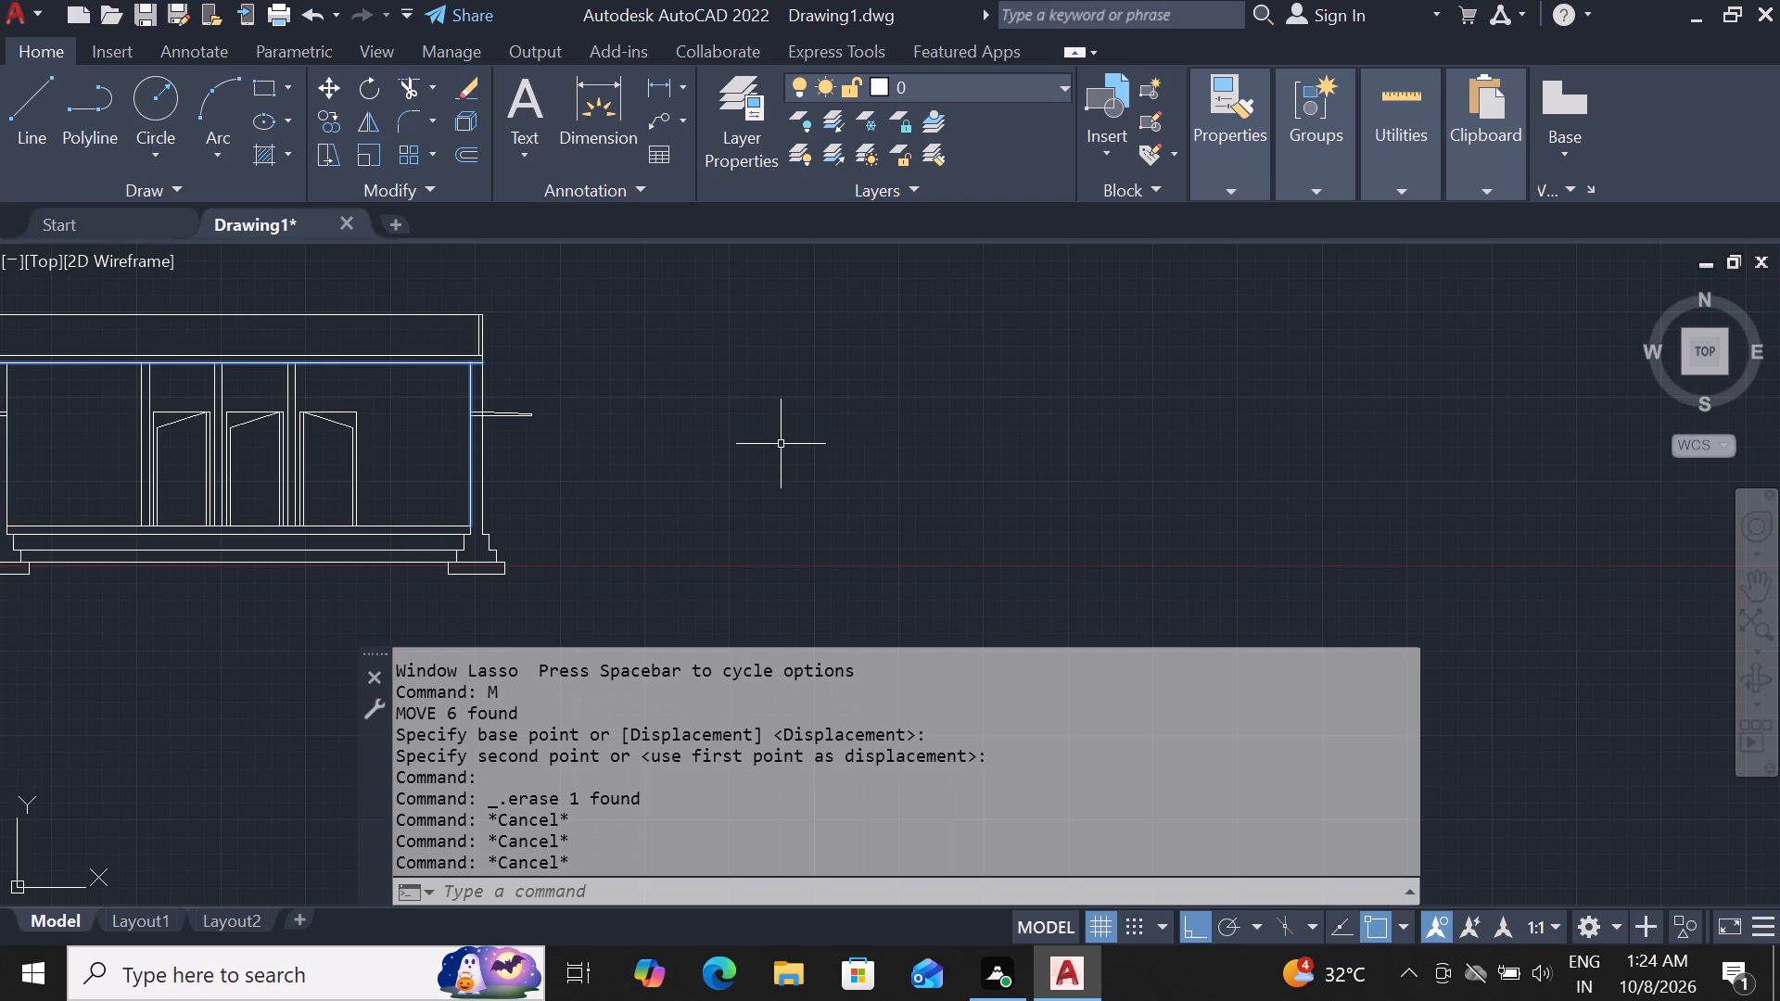
Draw a rectangle 30' long and 10' high in the empty space to the right of the section.
{"action": "scroll", "coordinate": [1065, 392], "scroll_direction": "up", "scroll_amount": 1}
{"action": "scroll", "coordinate": [1029, 413], "scroll_direction": "down", "scroll_amount": 1}
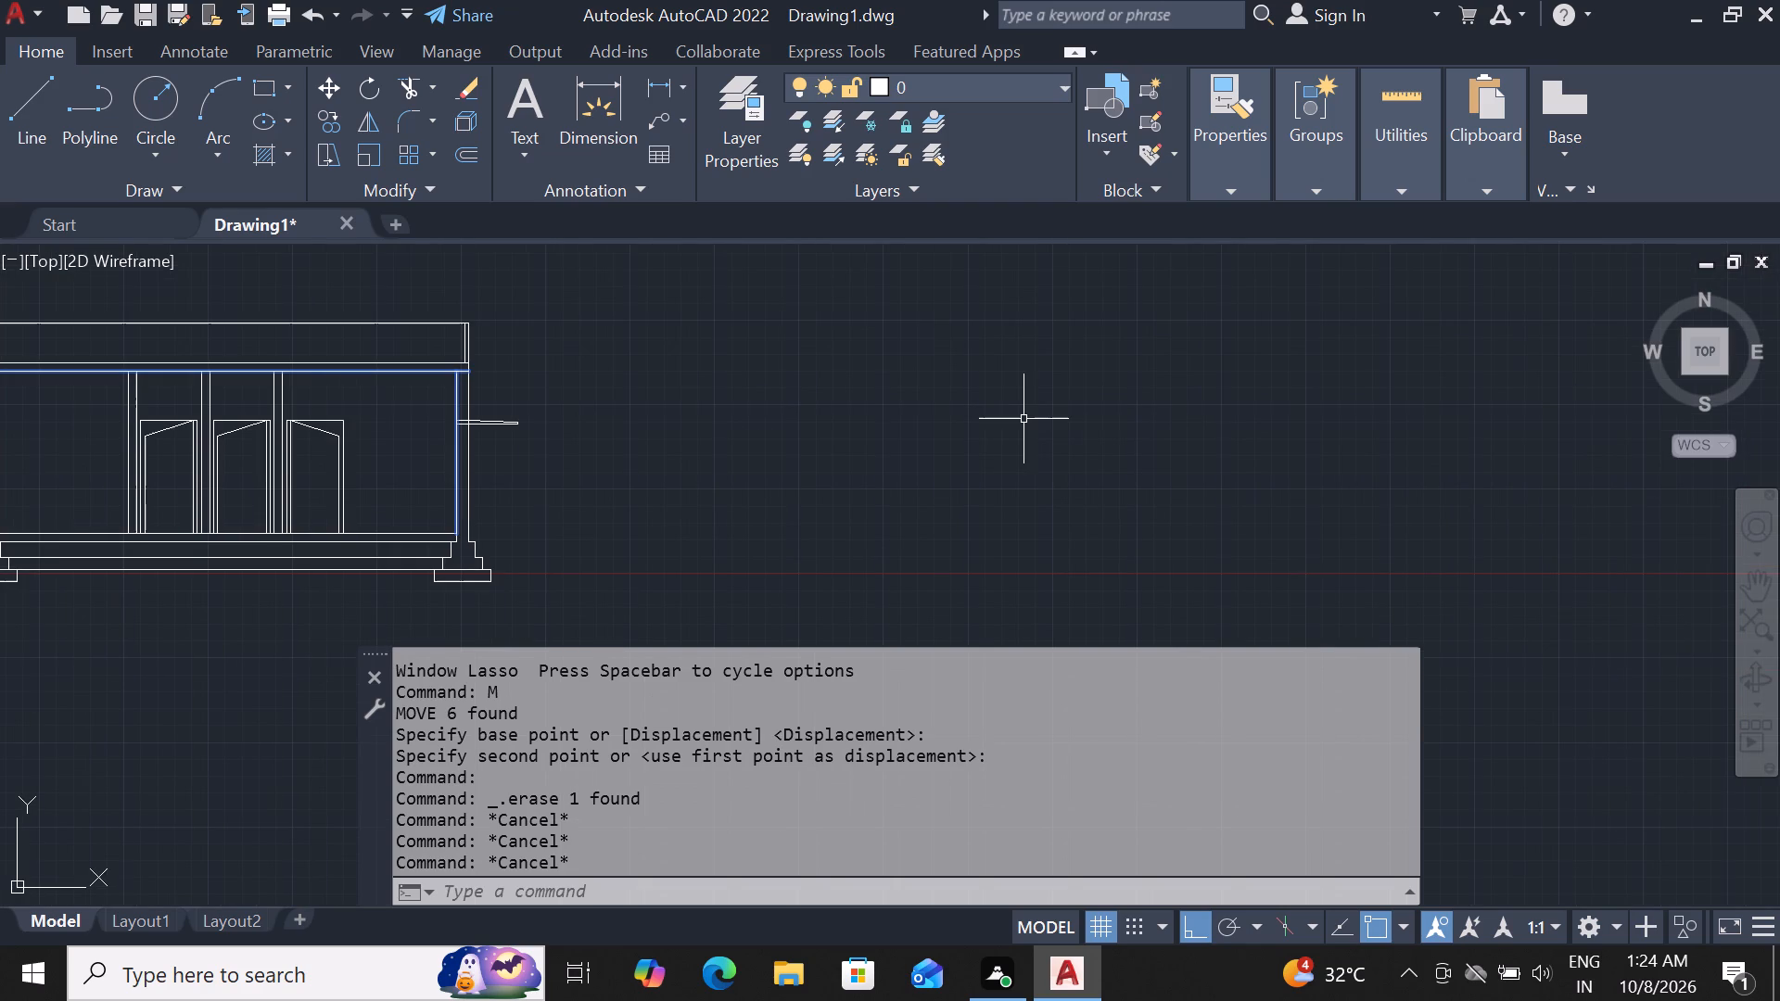
{"action": "key", "text": "r"}
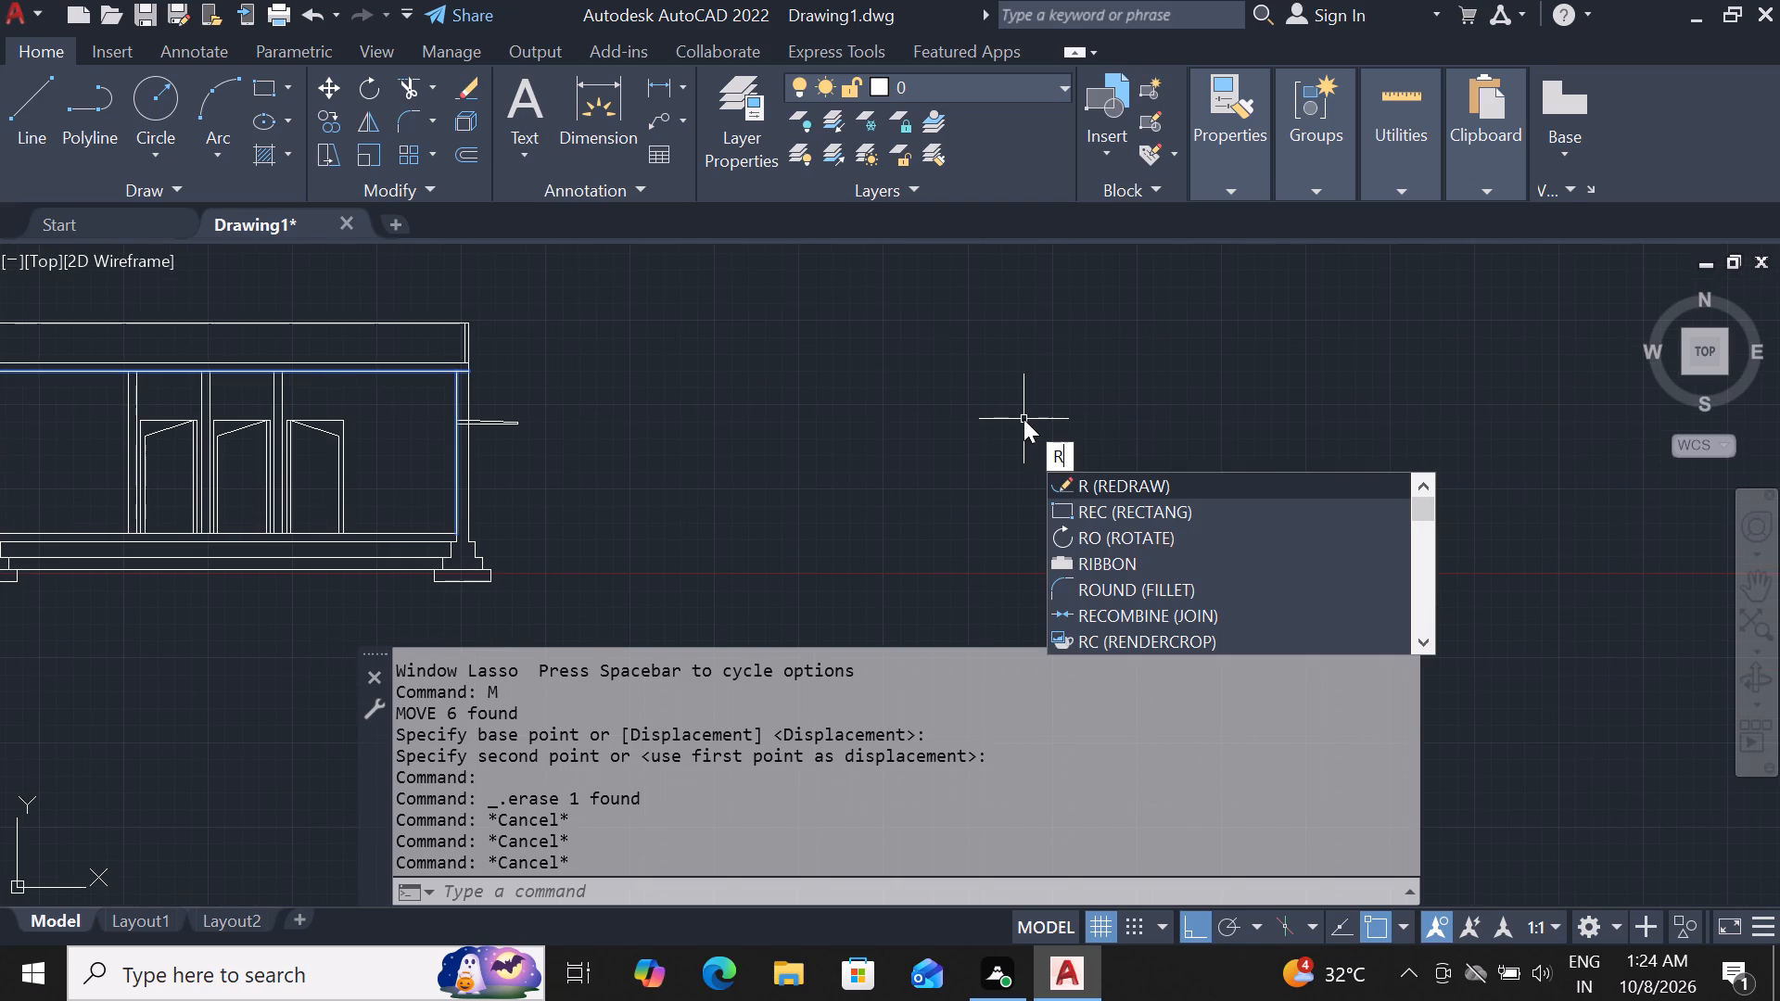
{"action": "type", "text": "ec"}
{"action": "key", "text": "space"}
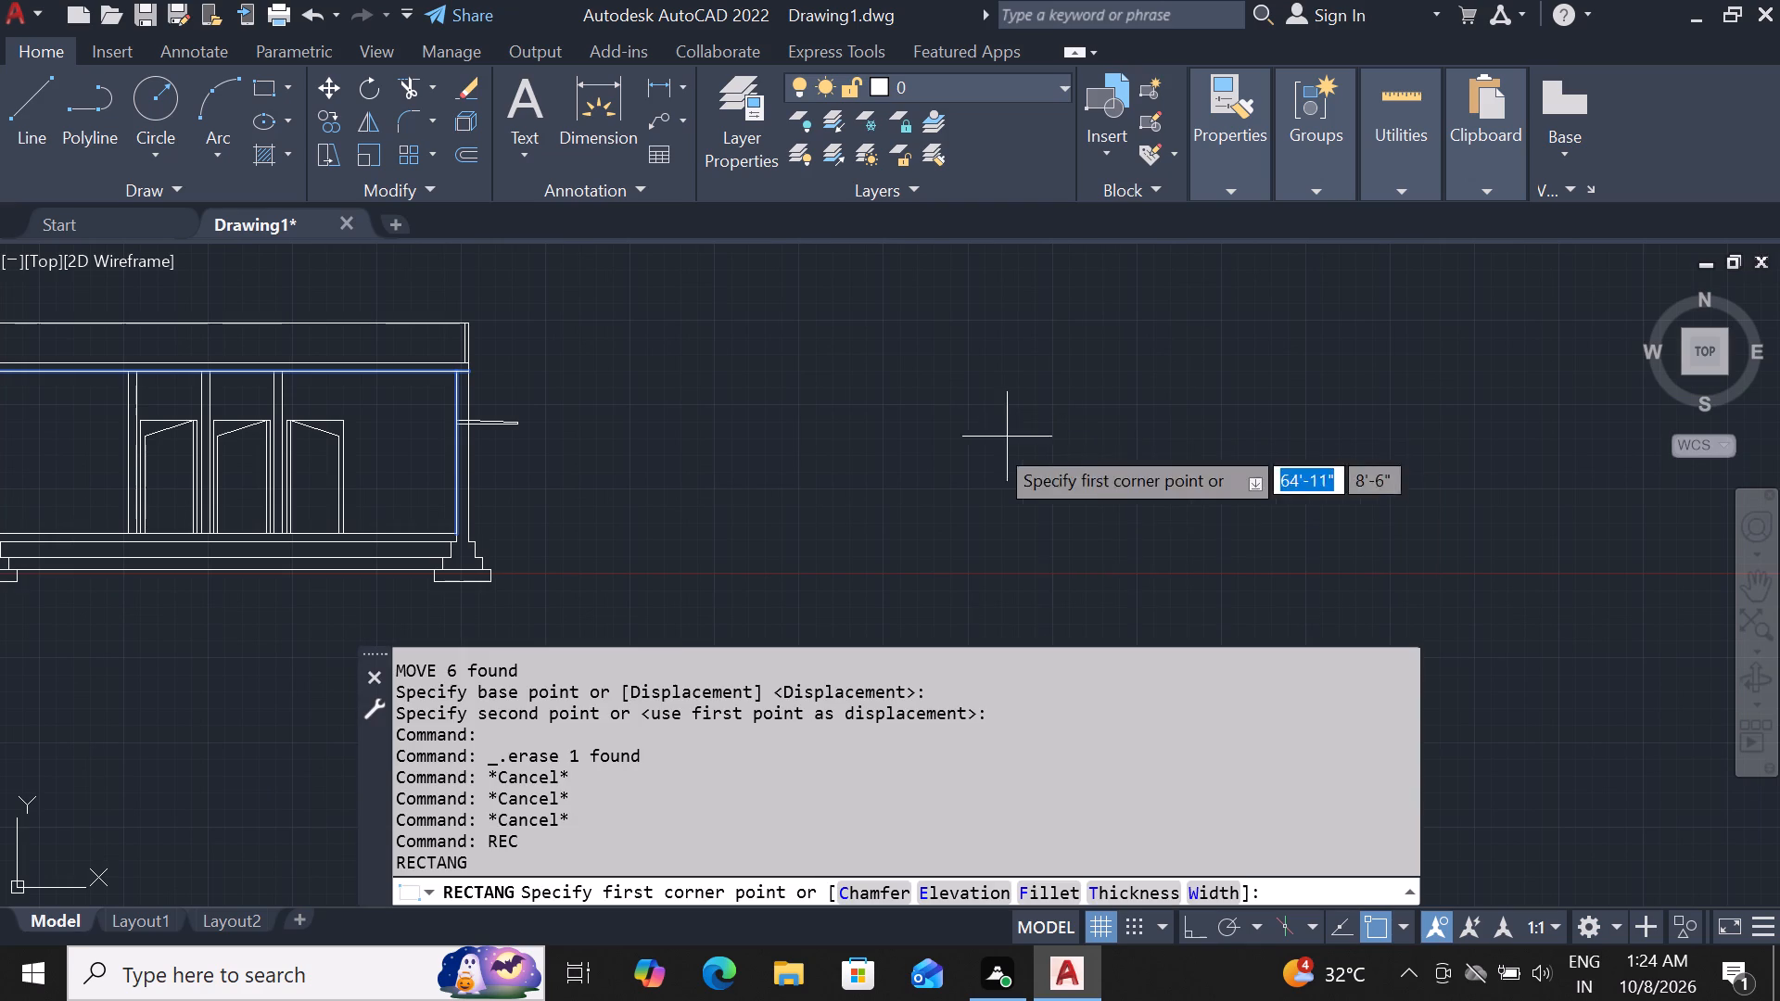
{"action": "scroll", "coordinate": [780, 522], "scroll_direction": "down", "scroll_amount": 2}
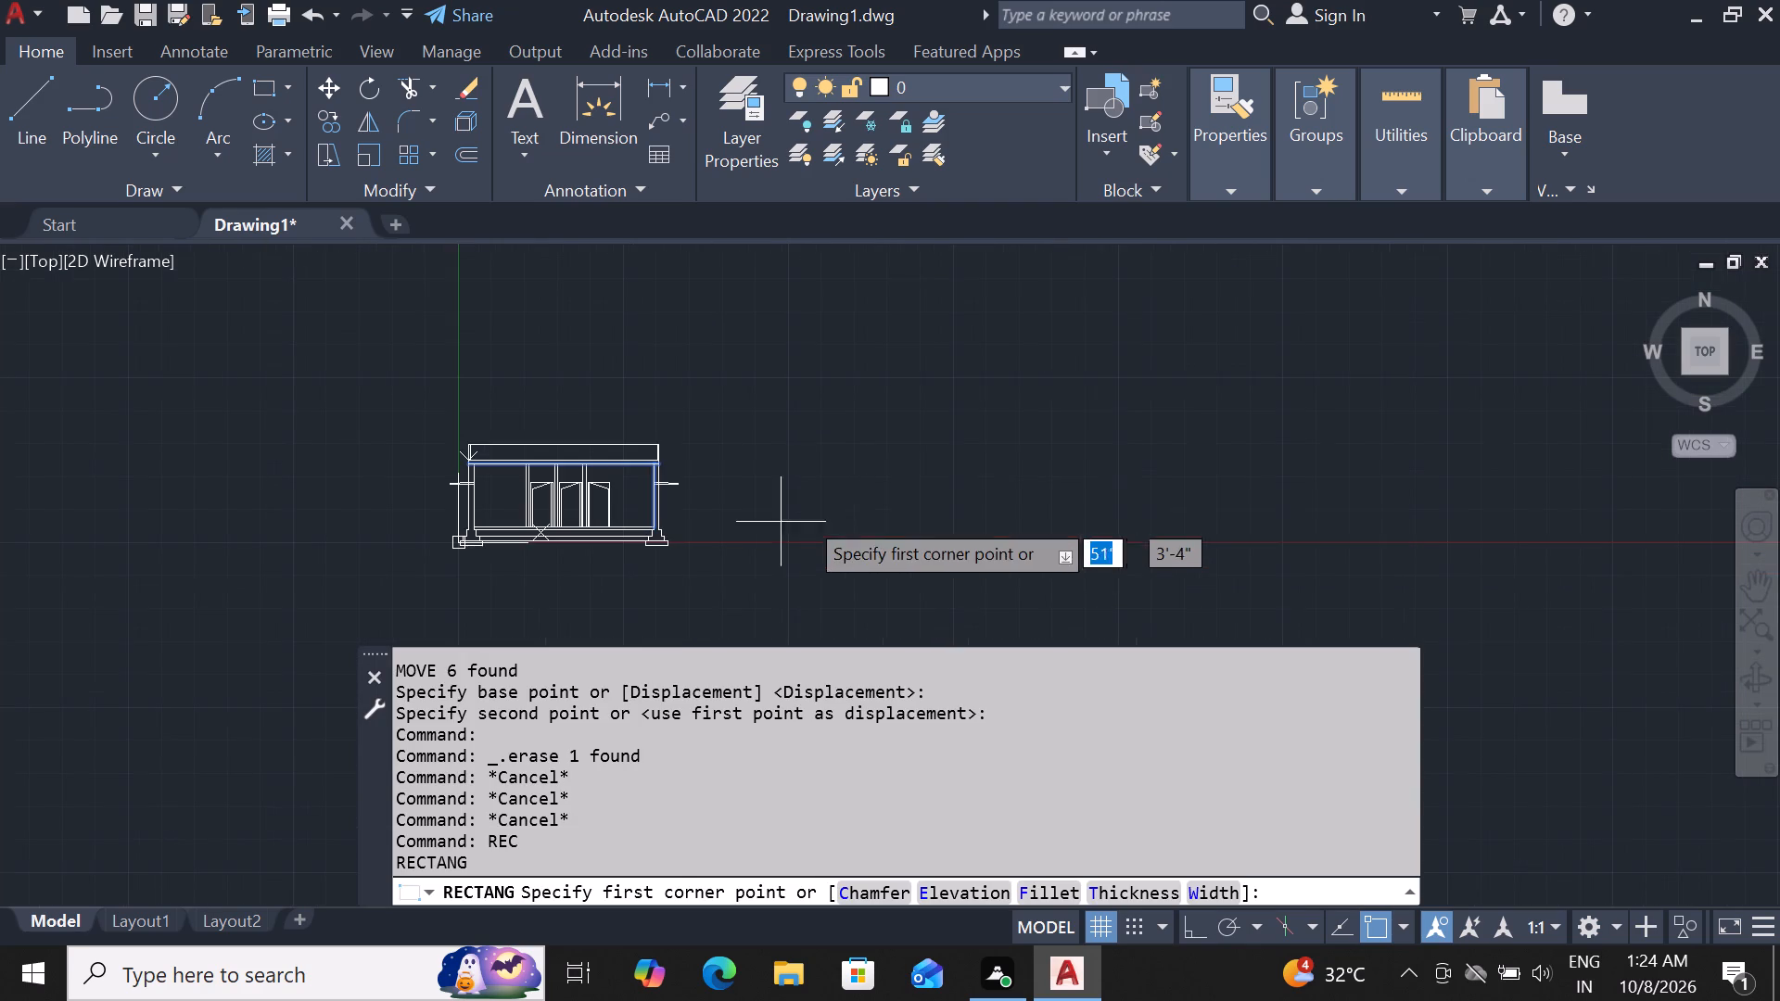
{"action": "scroll", "coordinate": [1025, 475], "scroll_direction": "up", "scroll_amount": 2}
{"action": "left_click_drag", "start_coordinate": [600, 551], "coordinate": [618, 512]}
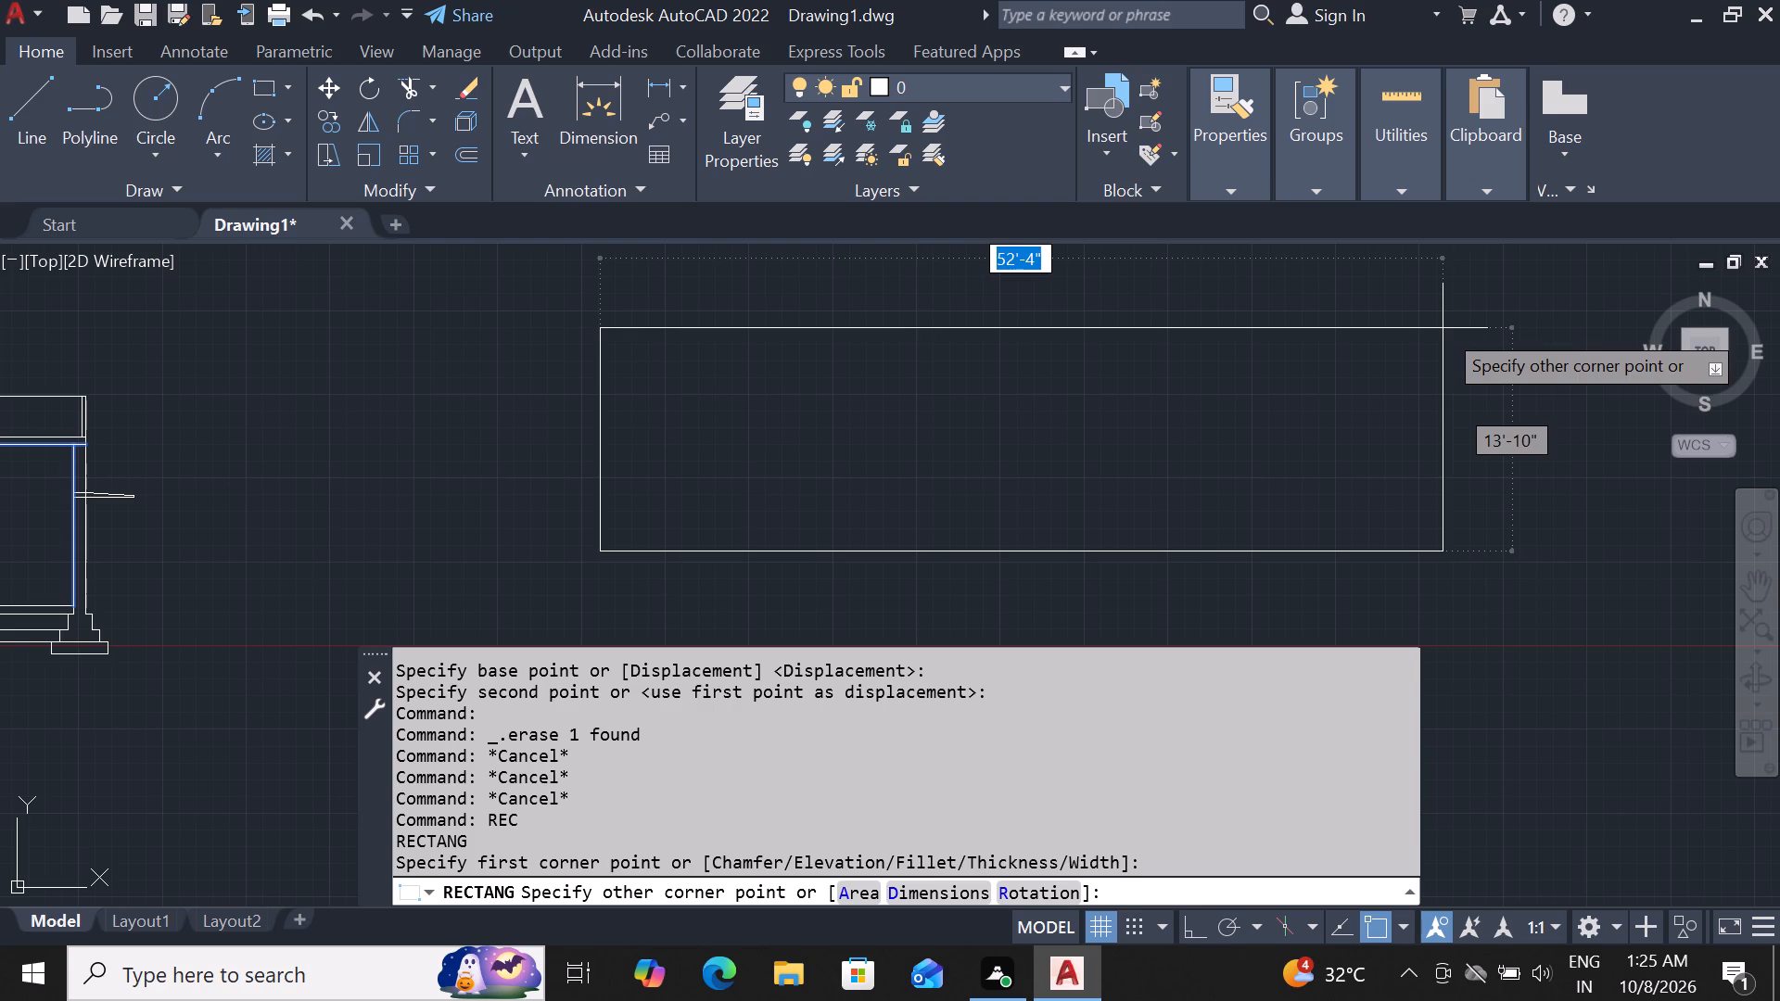
{"action": "type", "text": "d 30'"}
{"action": "key", "text": "Return"}
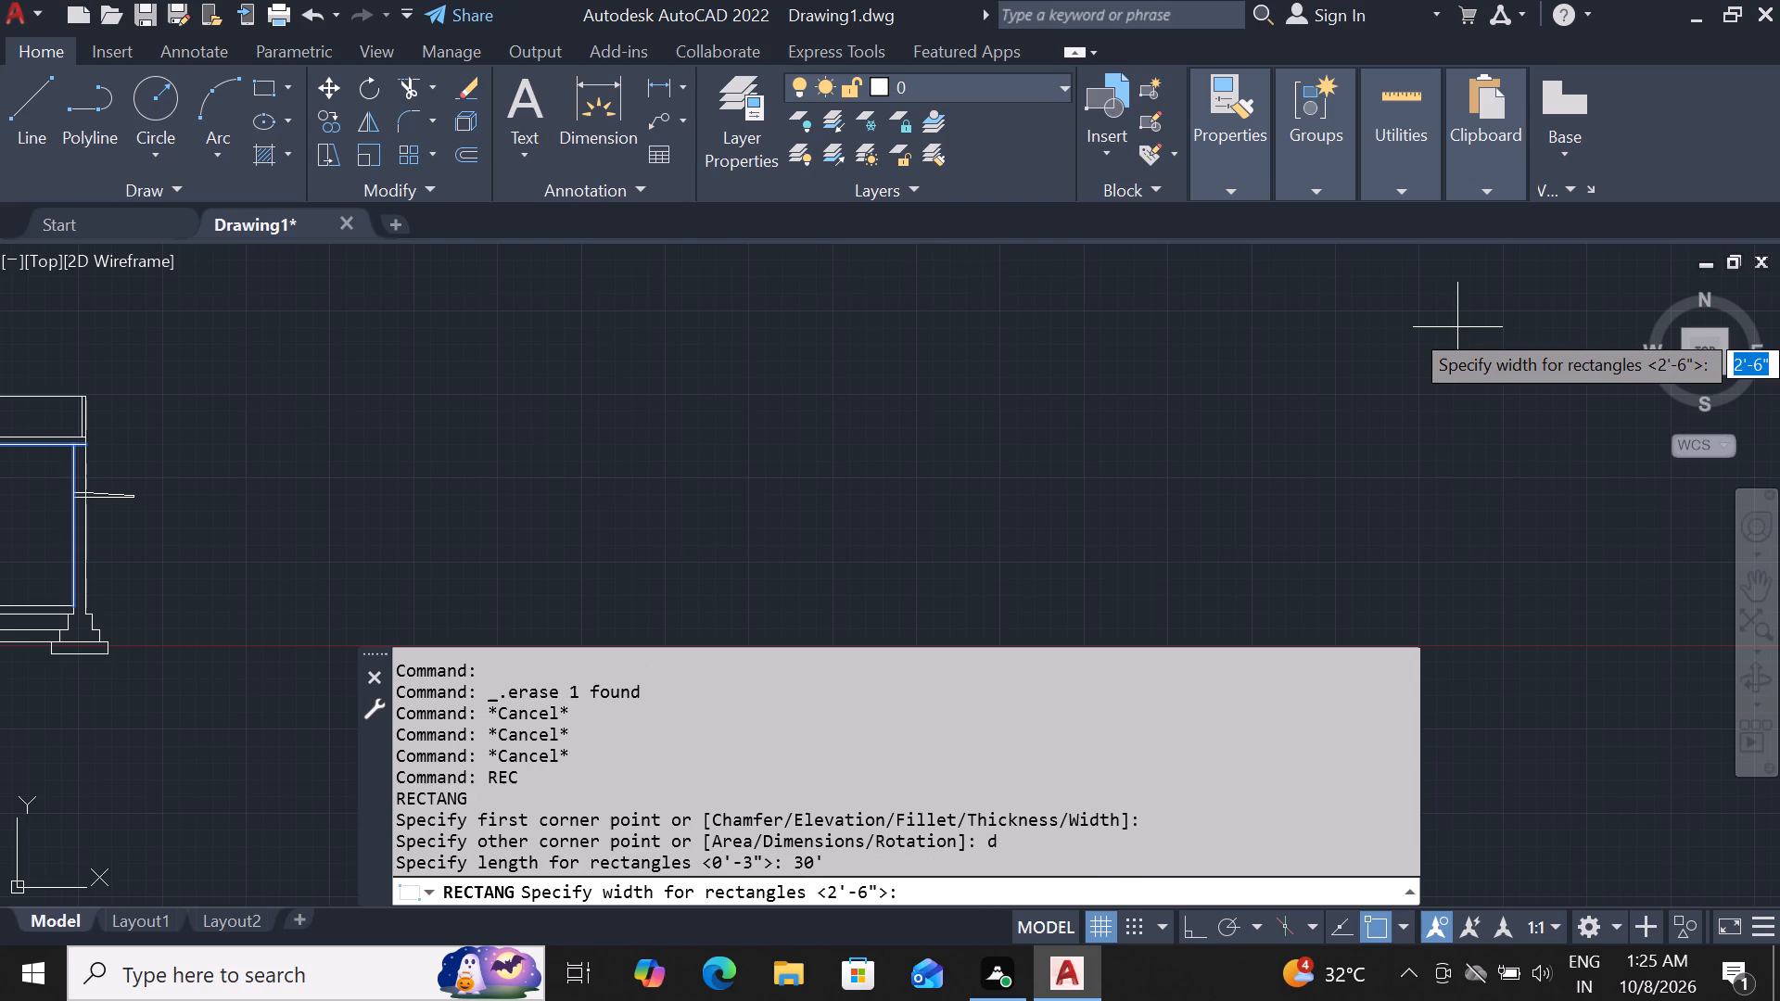
{"action": "type", "text": "10'"}
{"action": "key", "text": "Return"}
{"action": "left_click", "coordinate": [1457, 327]}
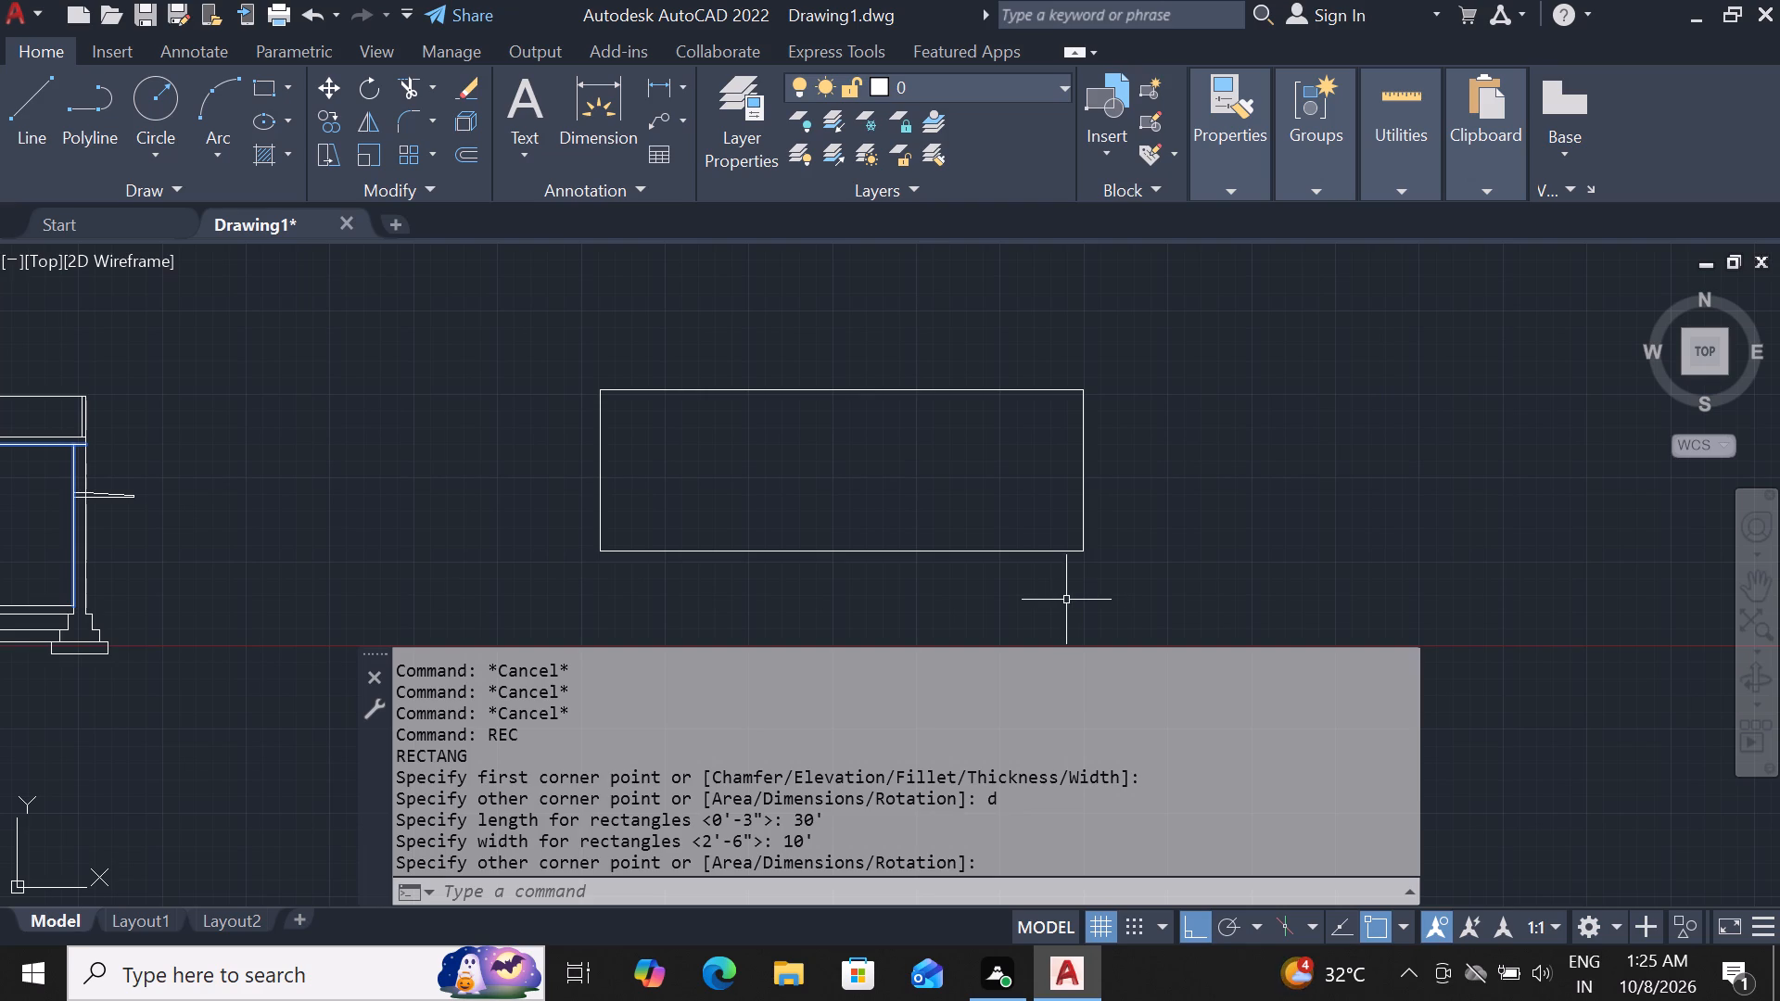
{"action": "key", "text": "Escape"}
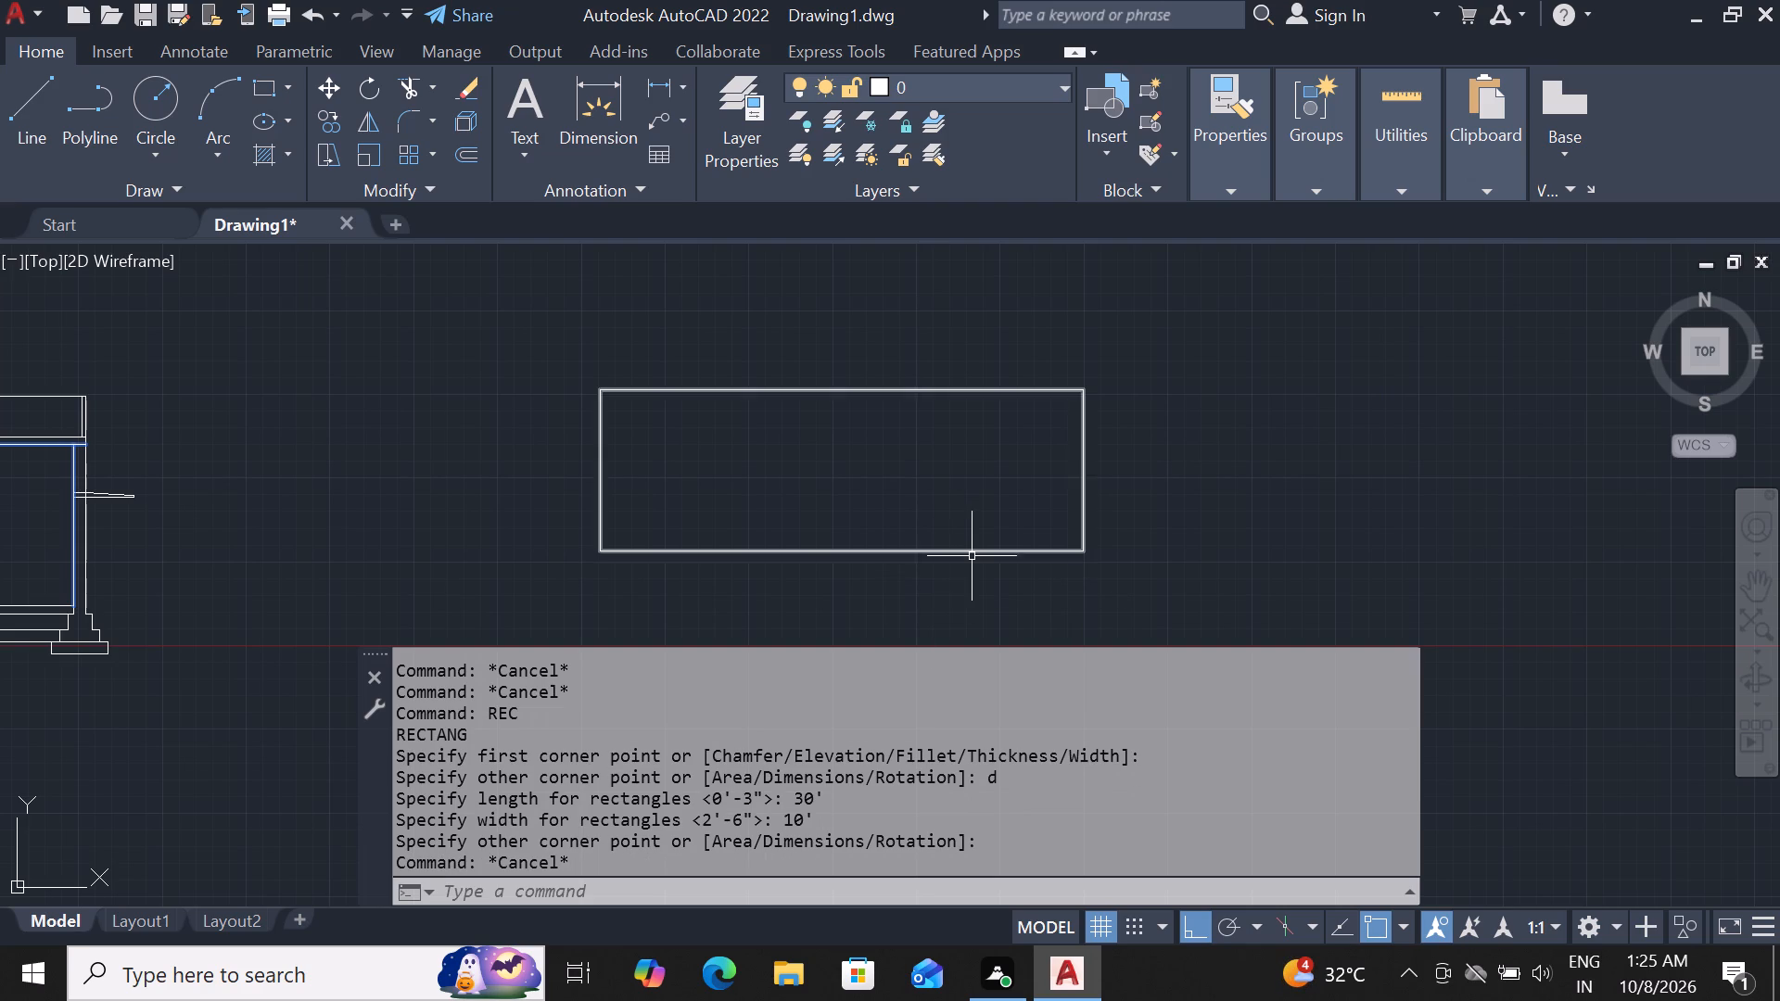
Explode the 30' by 10' rectangle into separate lines.
{"action": "left_click", "coordinate": [1009, 552]}
{"action": "type", "text": "x"}
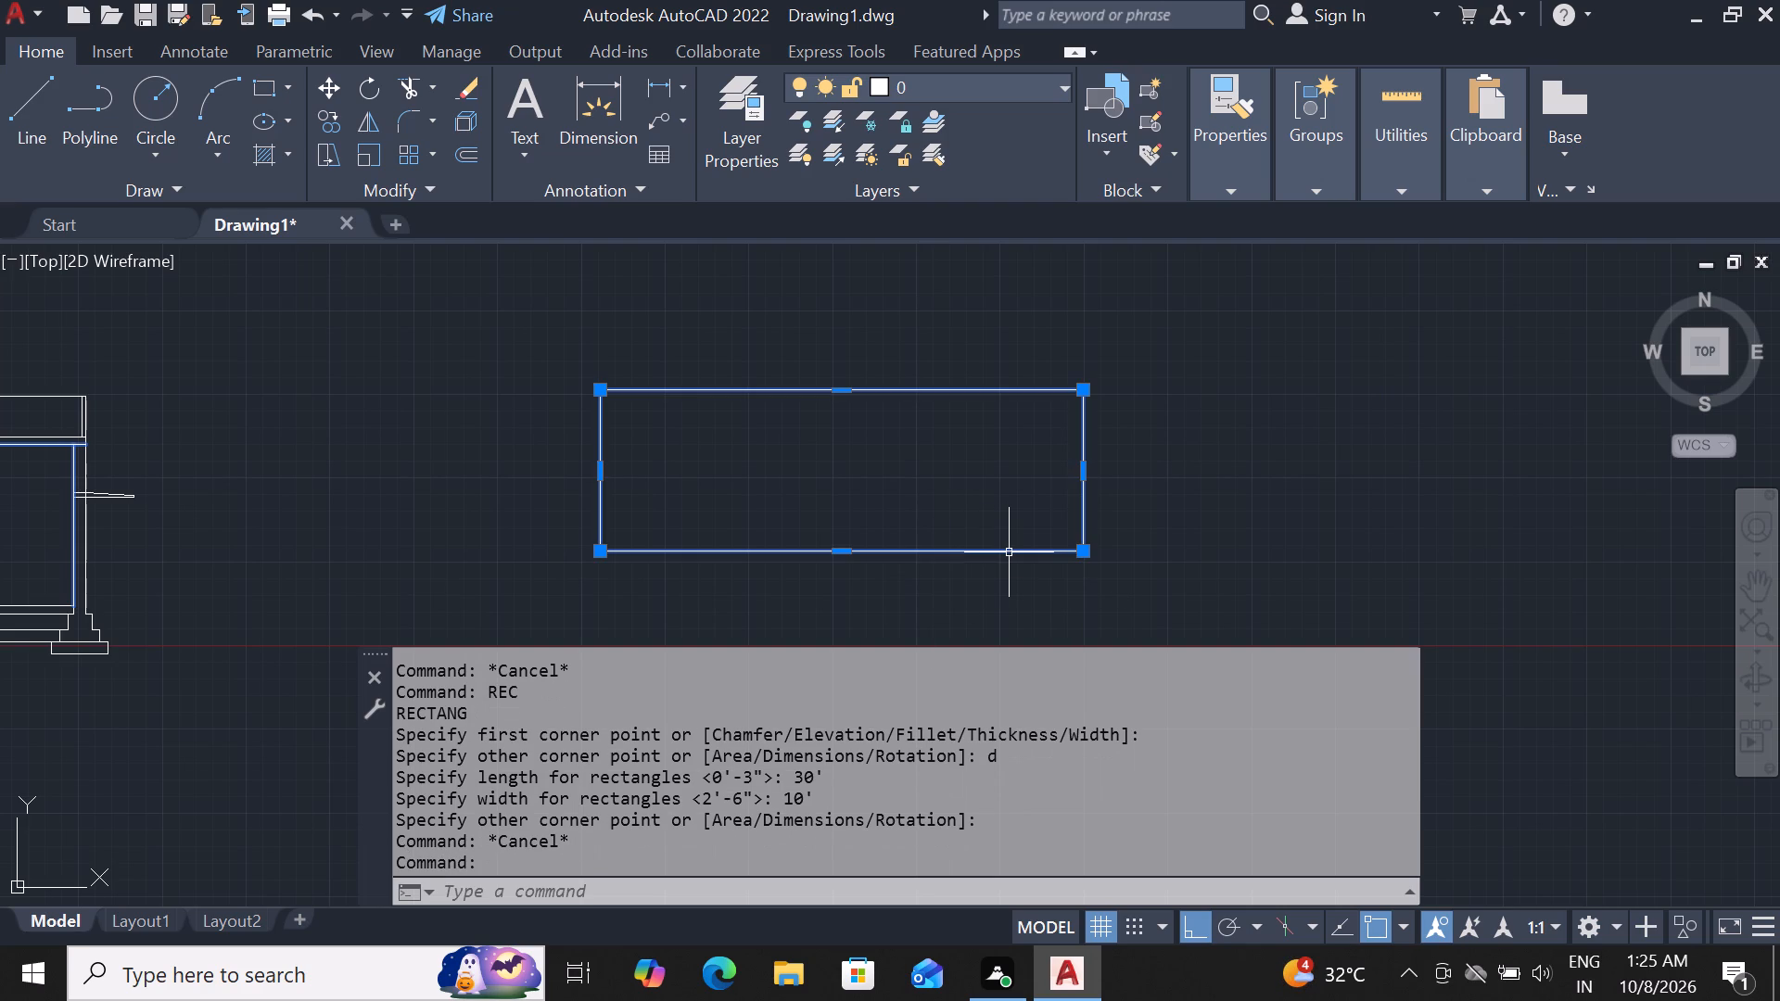
{"action": "key", "text": "space"}
{"action": "key", "text": "space"}
{"action": "key", "text": "Escape"}
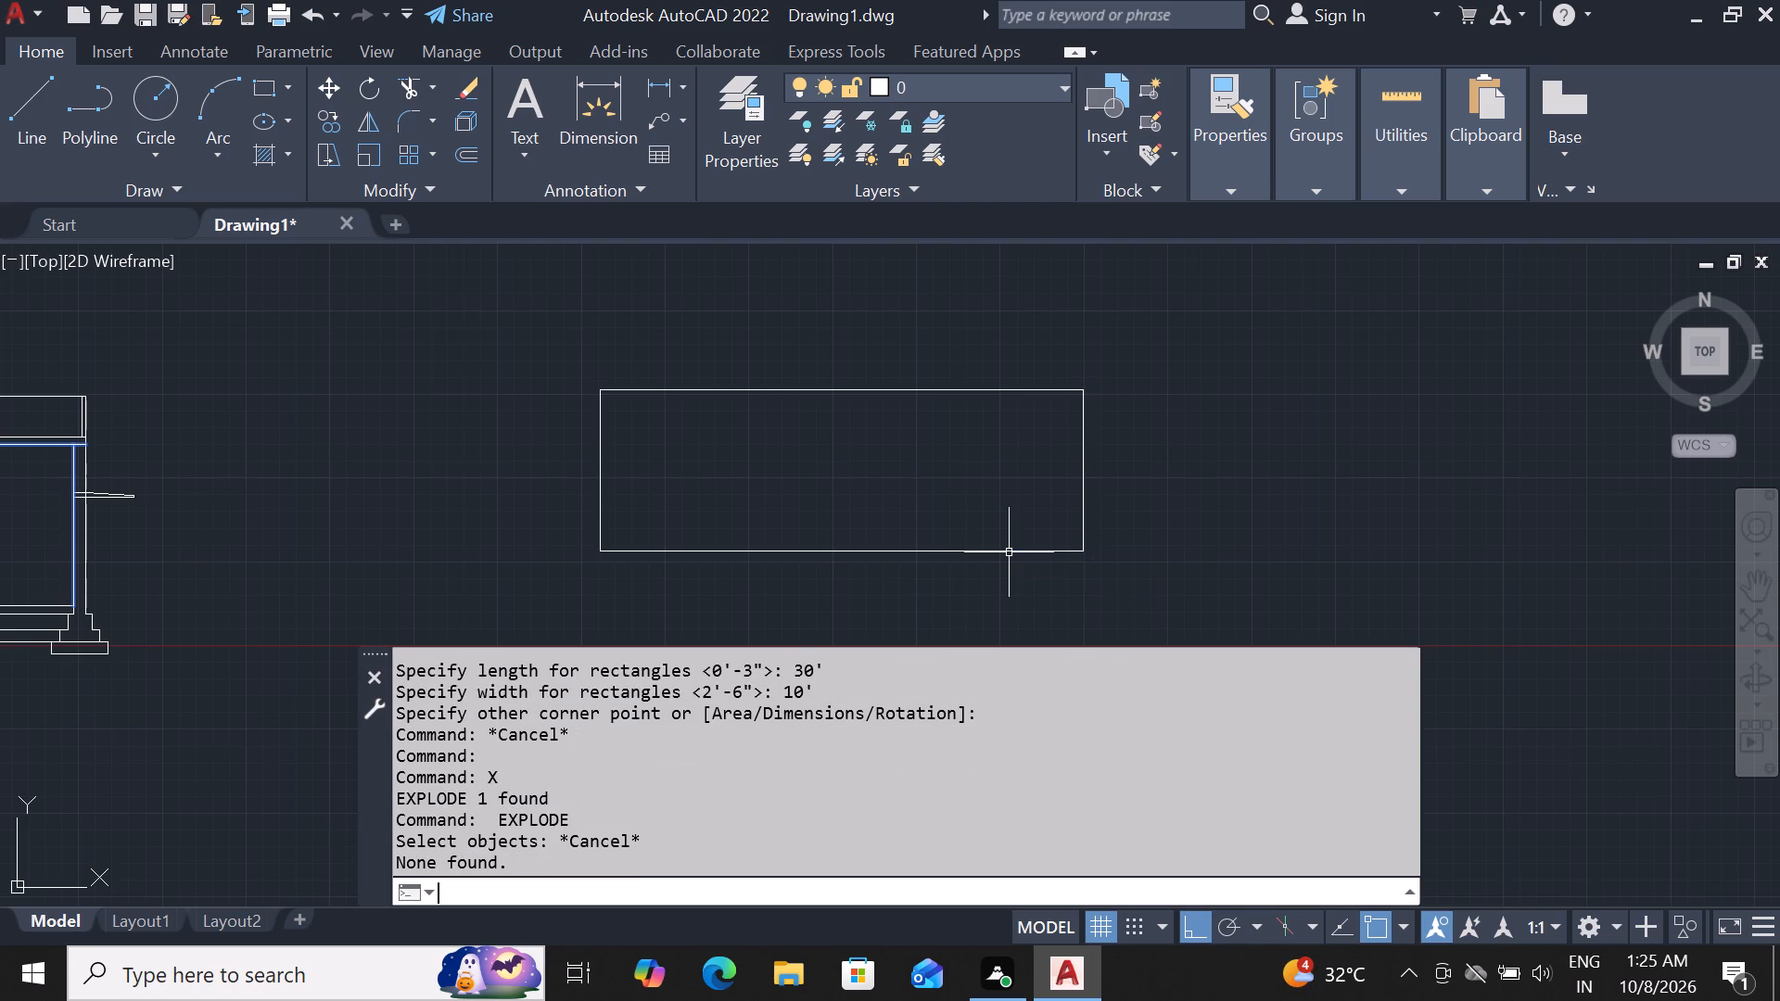
{"action": "left_click", "coordinate": [1009, 552]}
{"action": "key", "text": "Escape"}
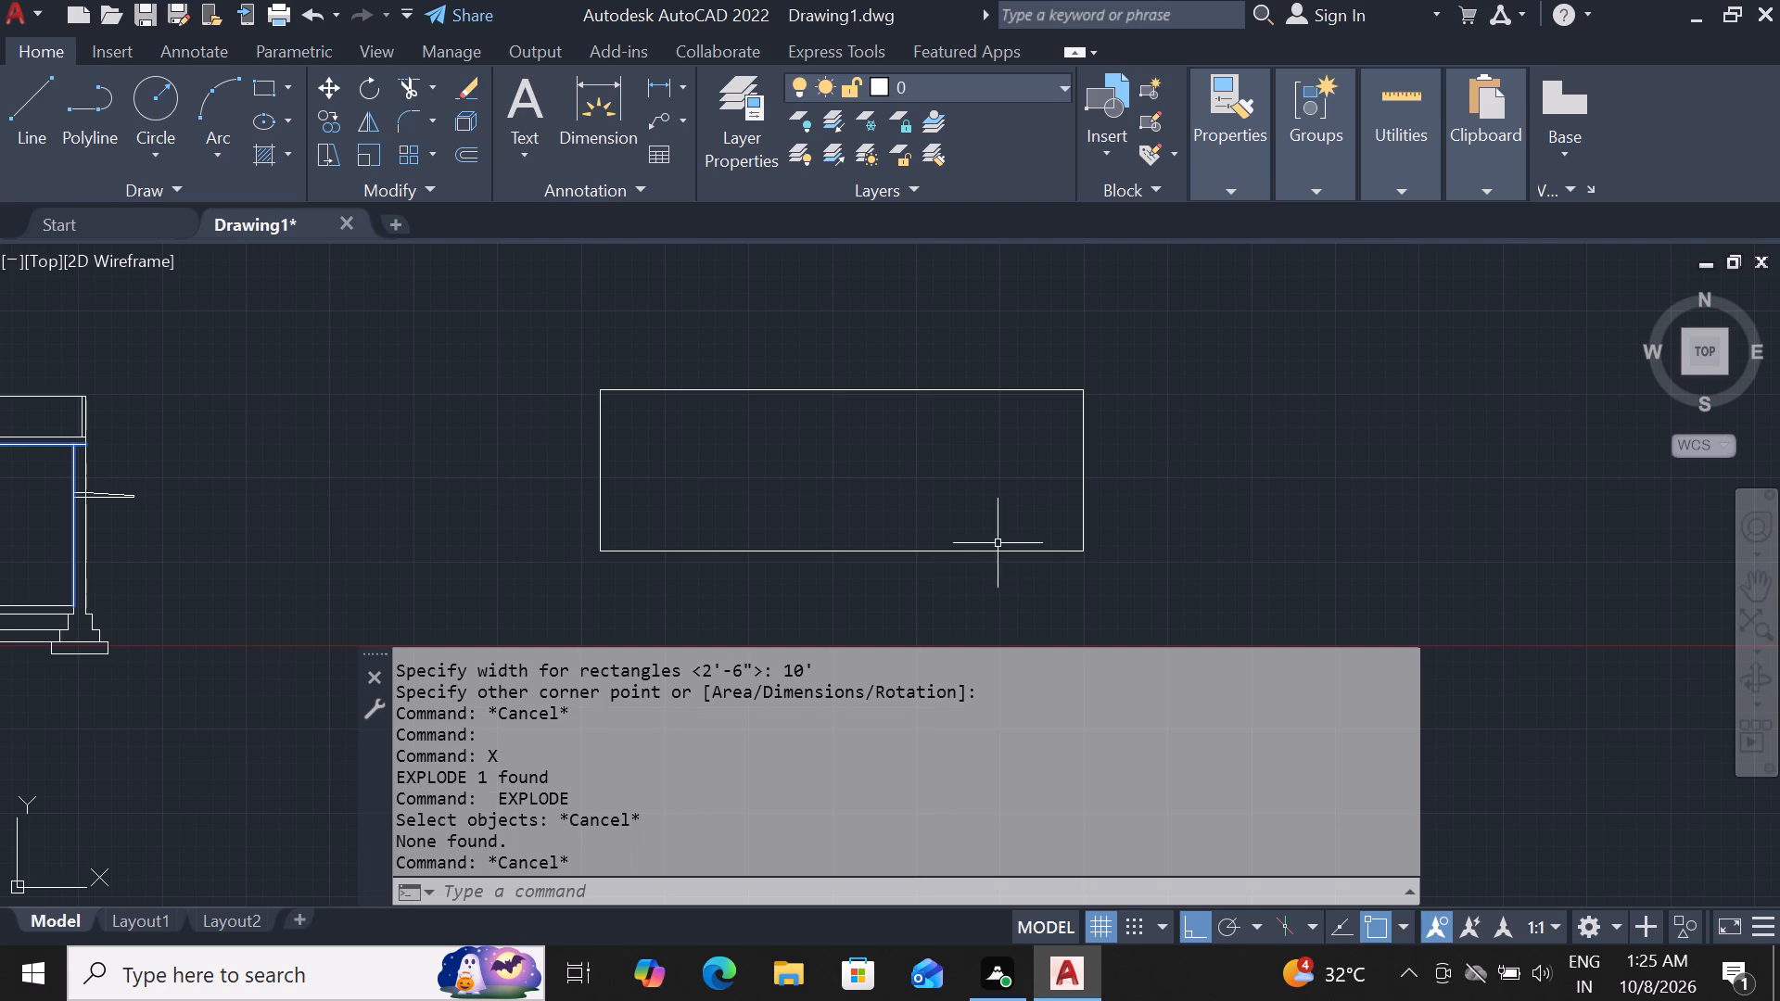
Offset the rectangle's bottom line 1'6" downward.
{"action": "left_click", "coordinate": [1002, 549]}
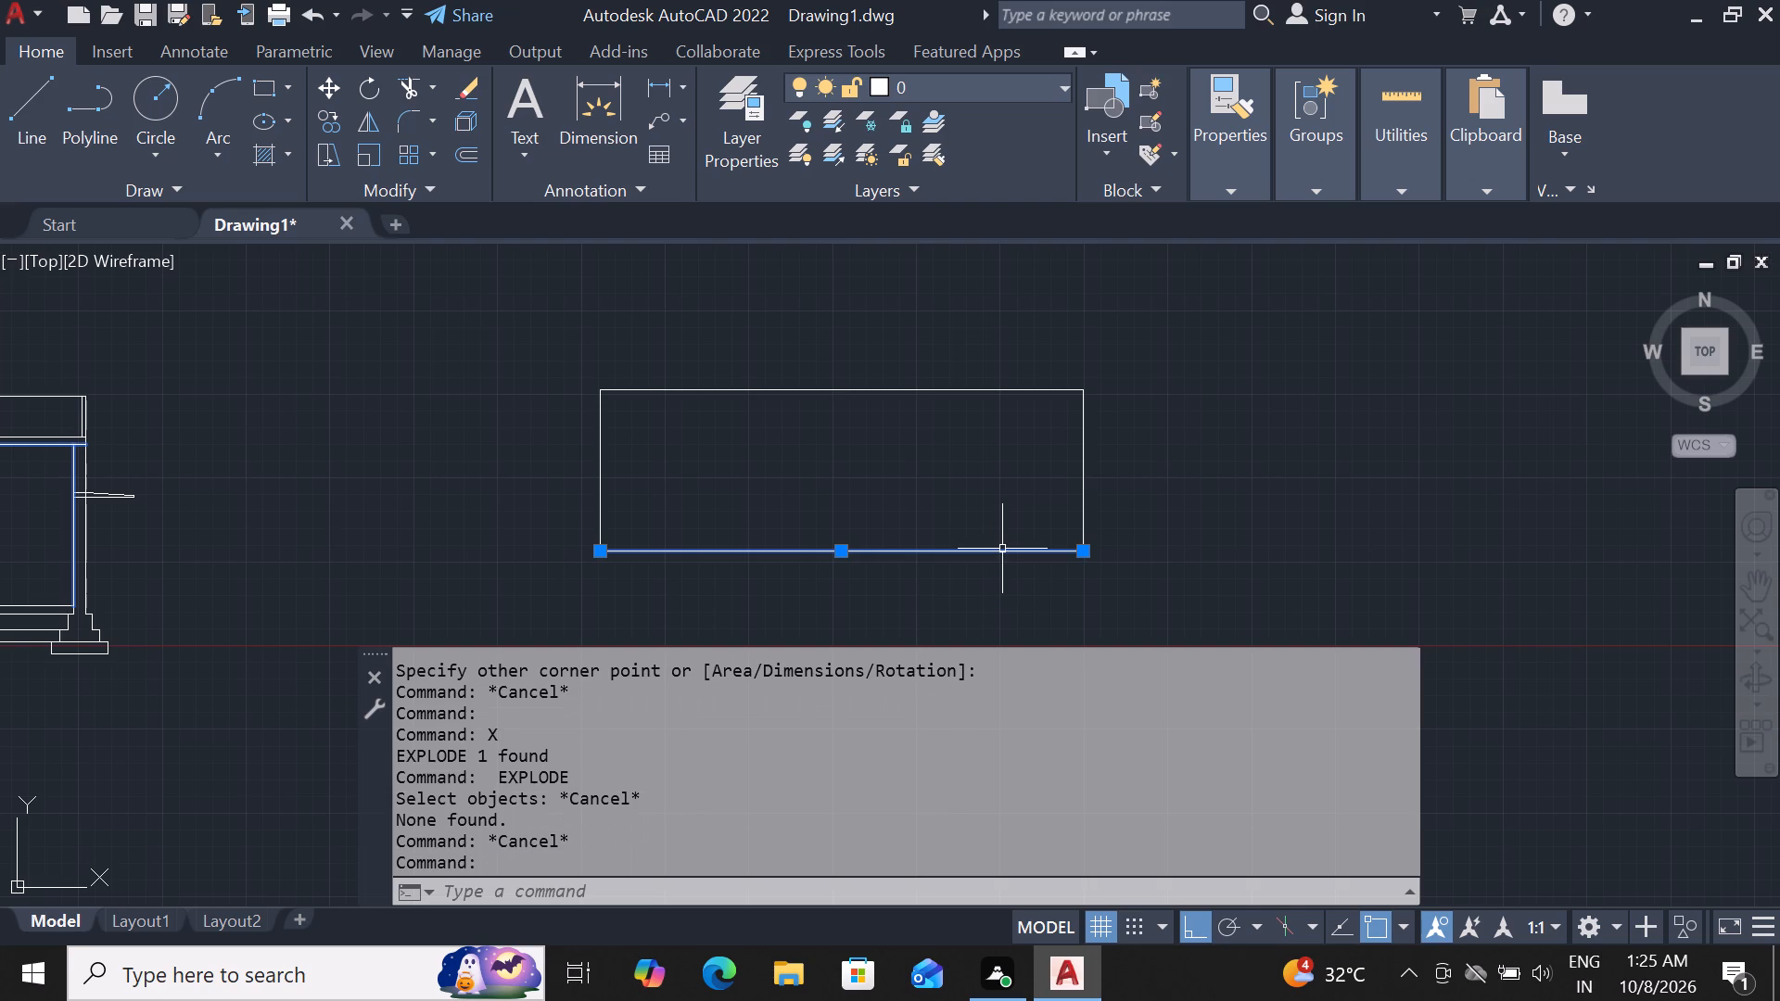
{"action": "key", "text": "o"}
{"action": "type", "text": "f"}
{"action": "key", "text": "space"}
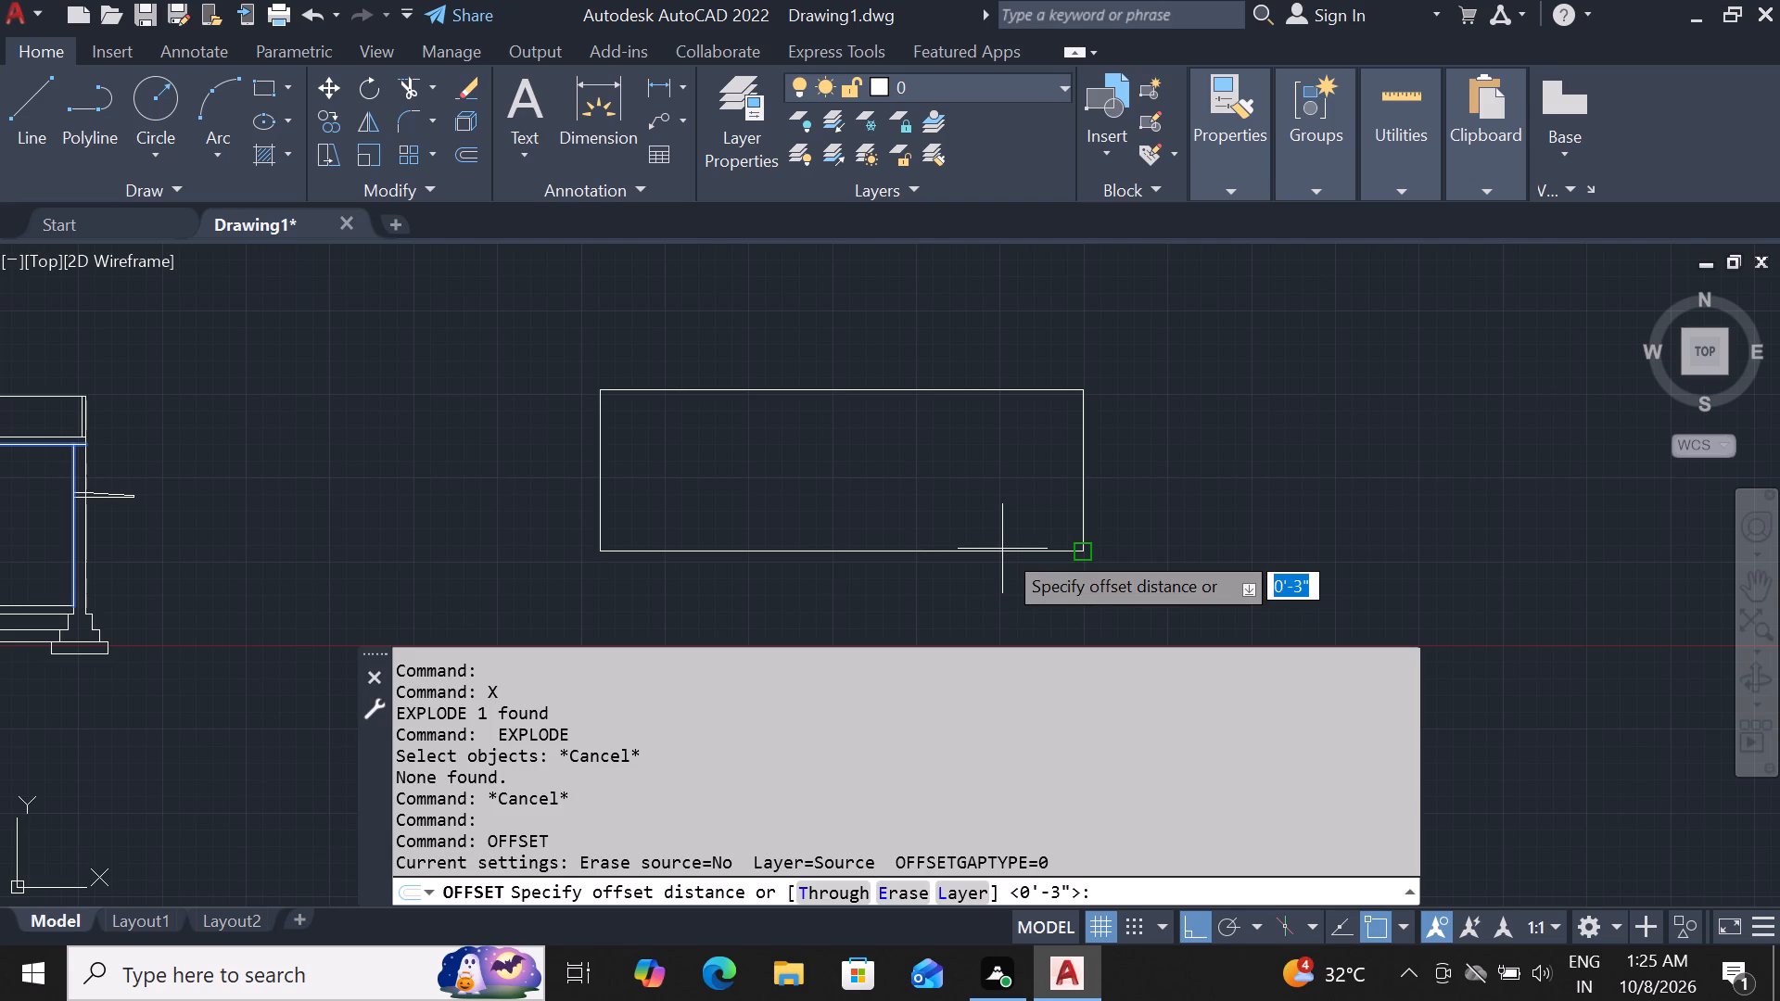
{"action": "key", "text": "1"}
{"action": "key", "text": "apostrophe"}
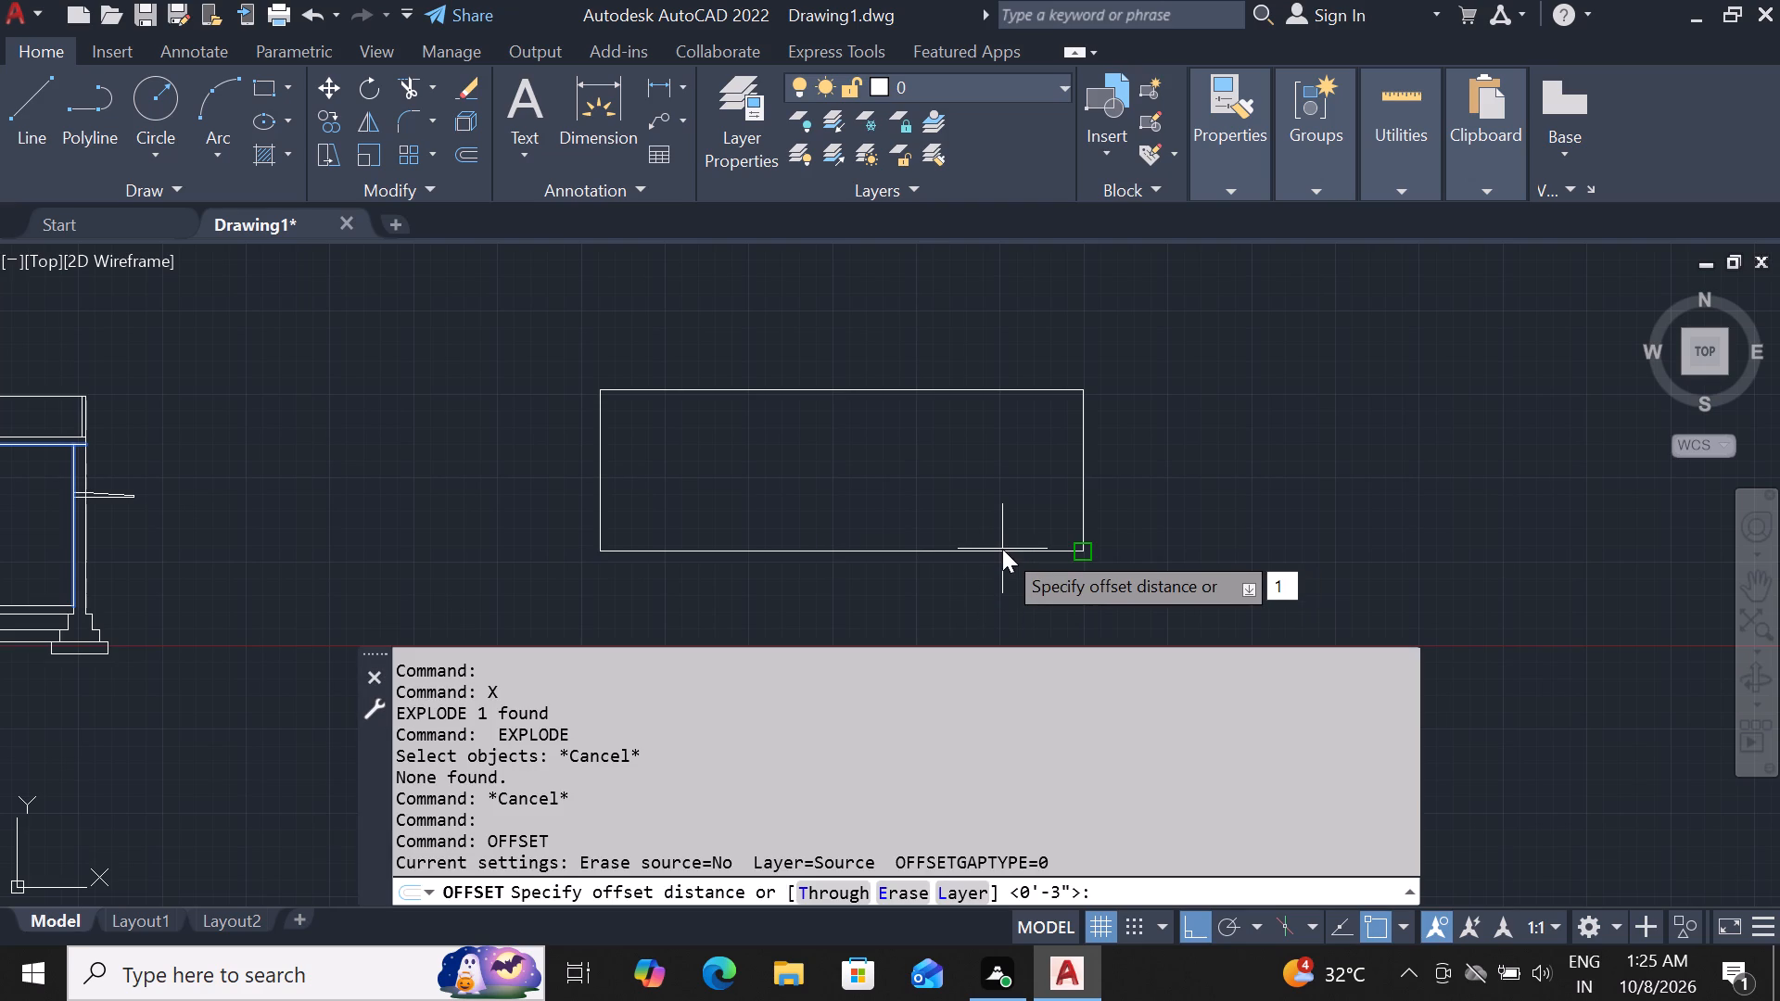
{"action": "key", "text": "6"}
{"action": "key", "text": "shift+quotedbl"}
{"action": "key", "text": "Return"}
{"action": "left_click", "coordinate": [1015, 617]}
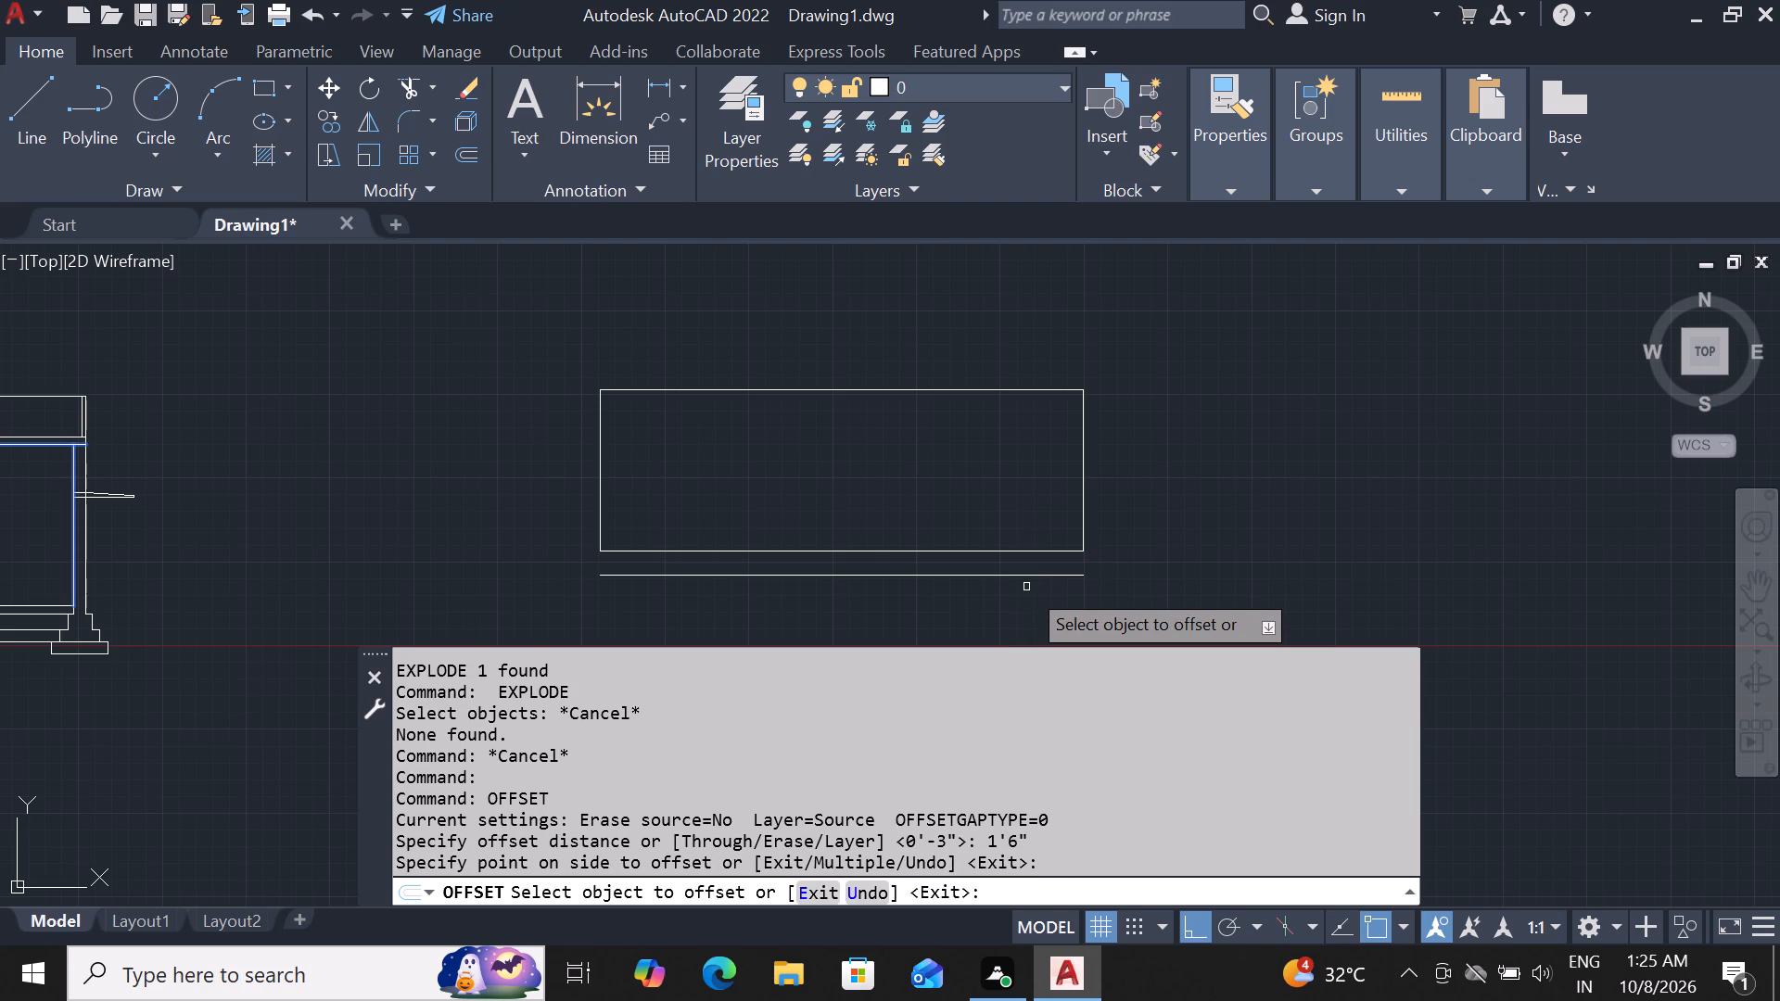
{"action": "key", "text": "Escape"}
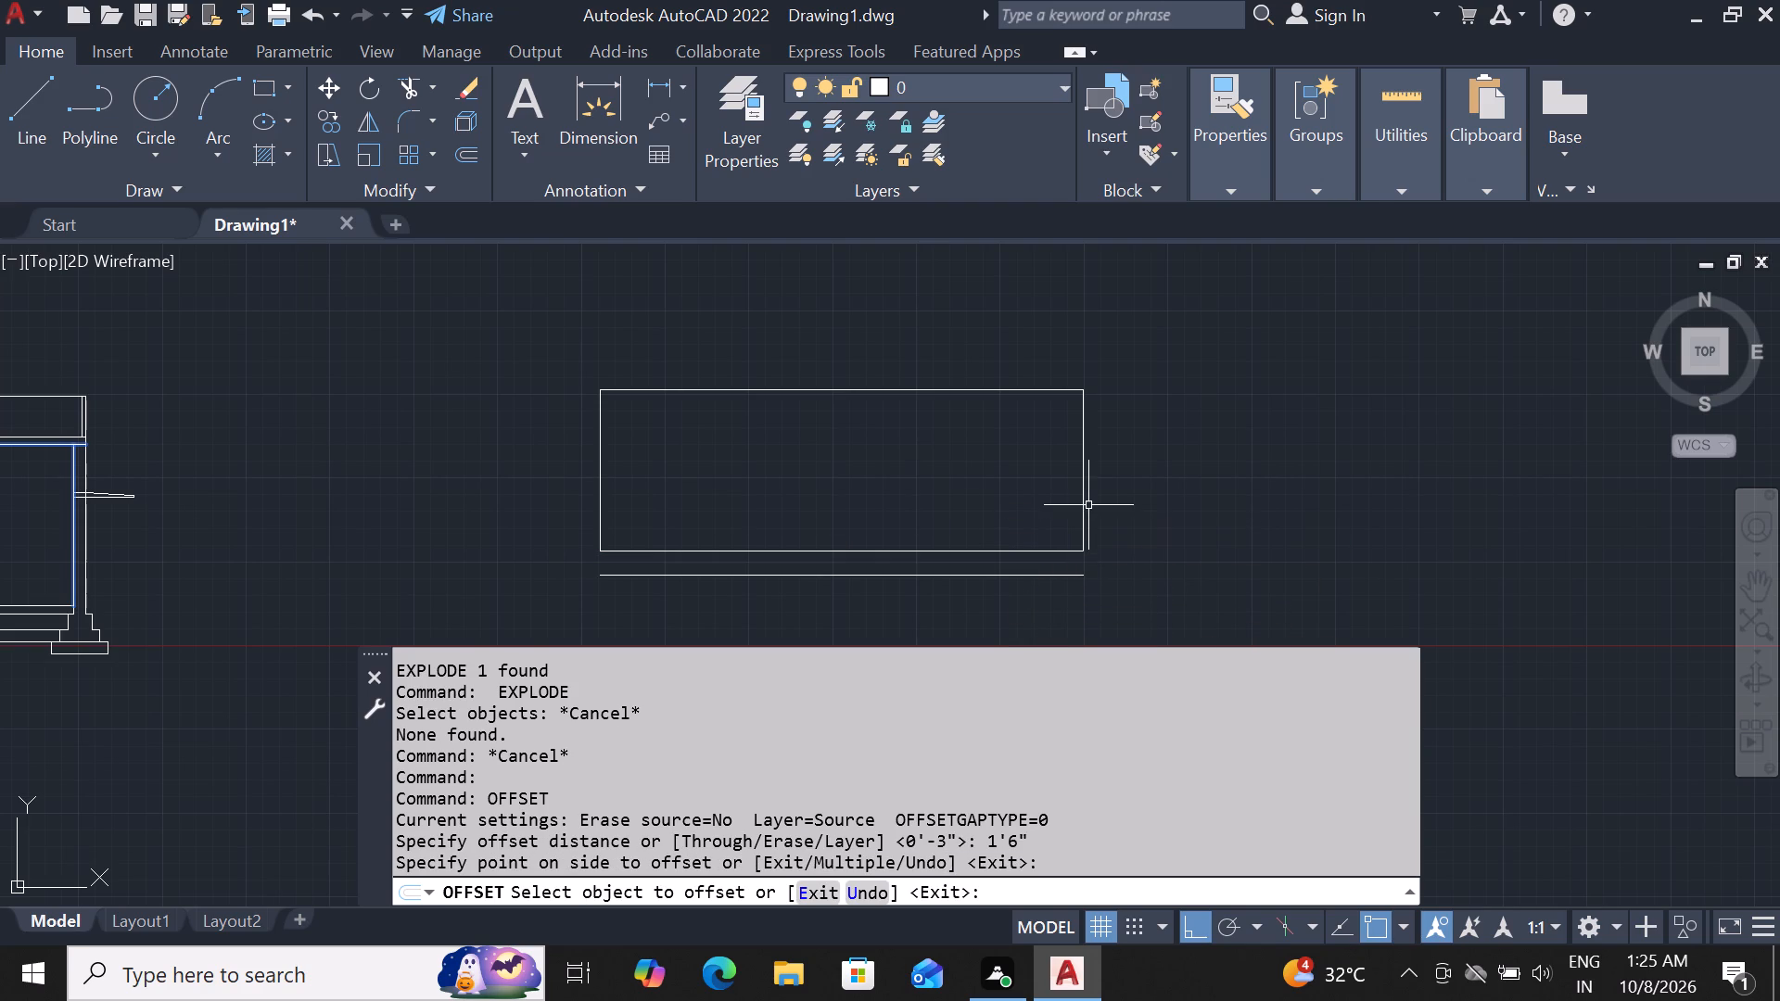
Extend both side lines of the rectangle down to the offset line below it.
{"action": "key", "text": "e"}
{"action": "key", "text": "x"}
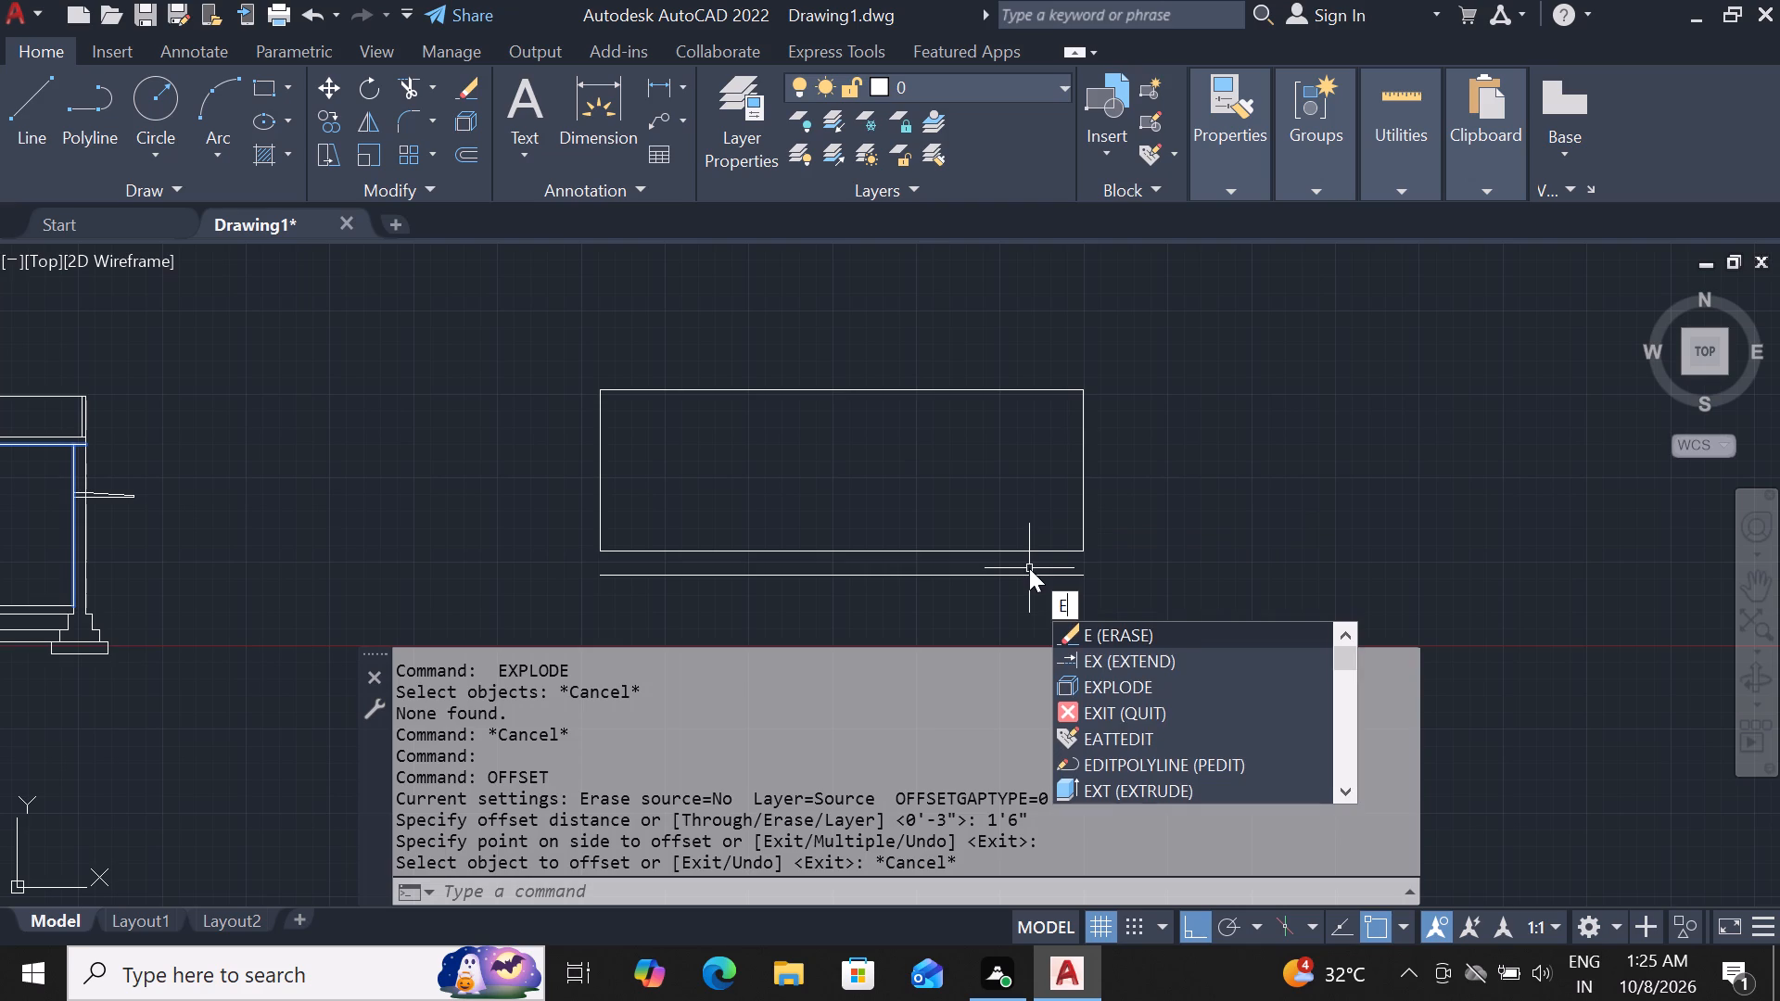
{"action": "key", "text": "space"}
{"action": "key", "text": "space"}
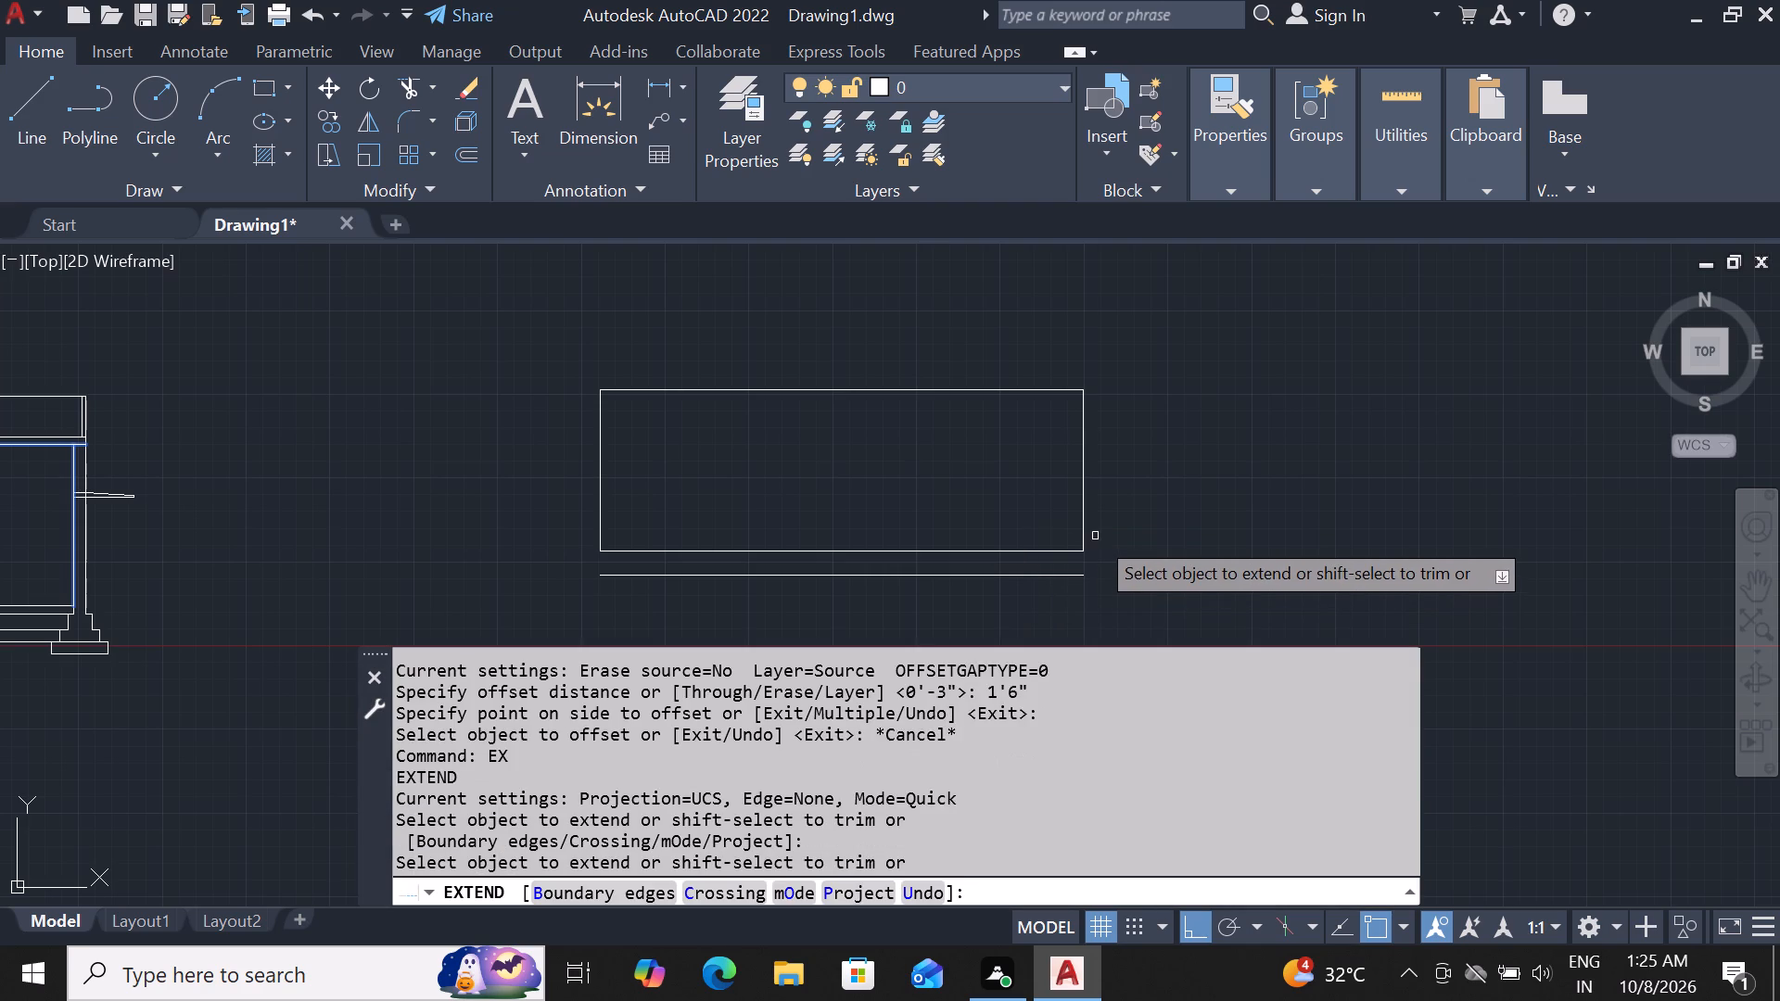
{"action": "left_click", "coordinate": [1086, 545]}
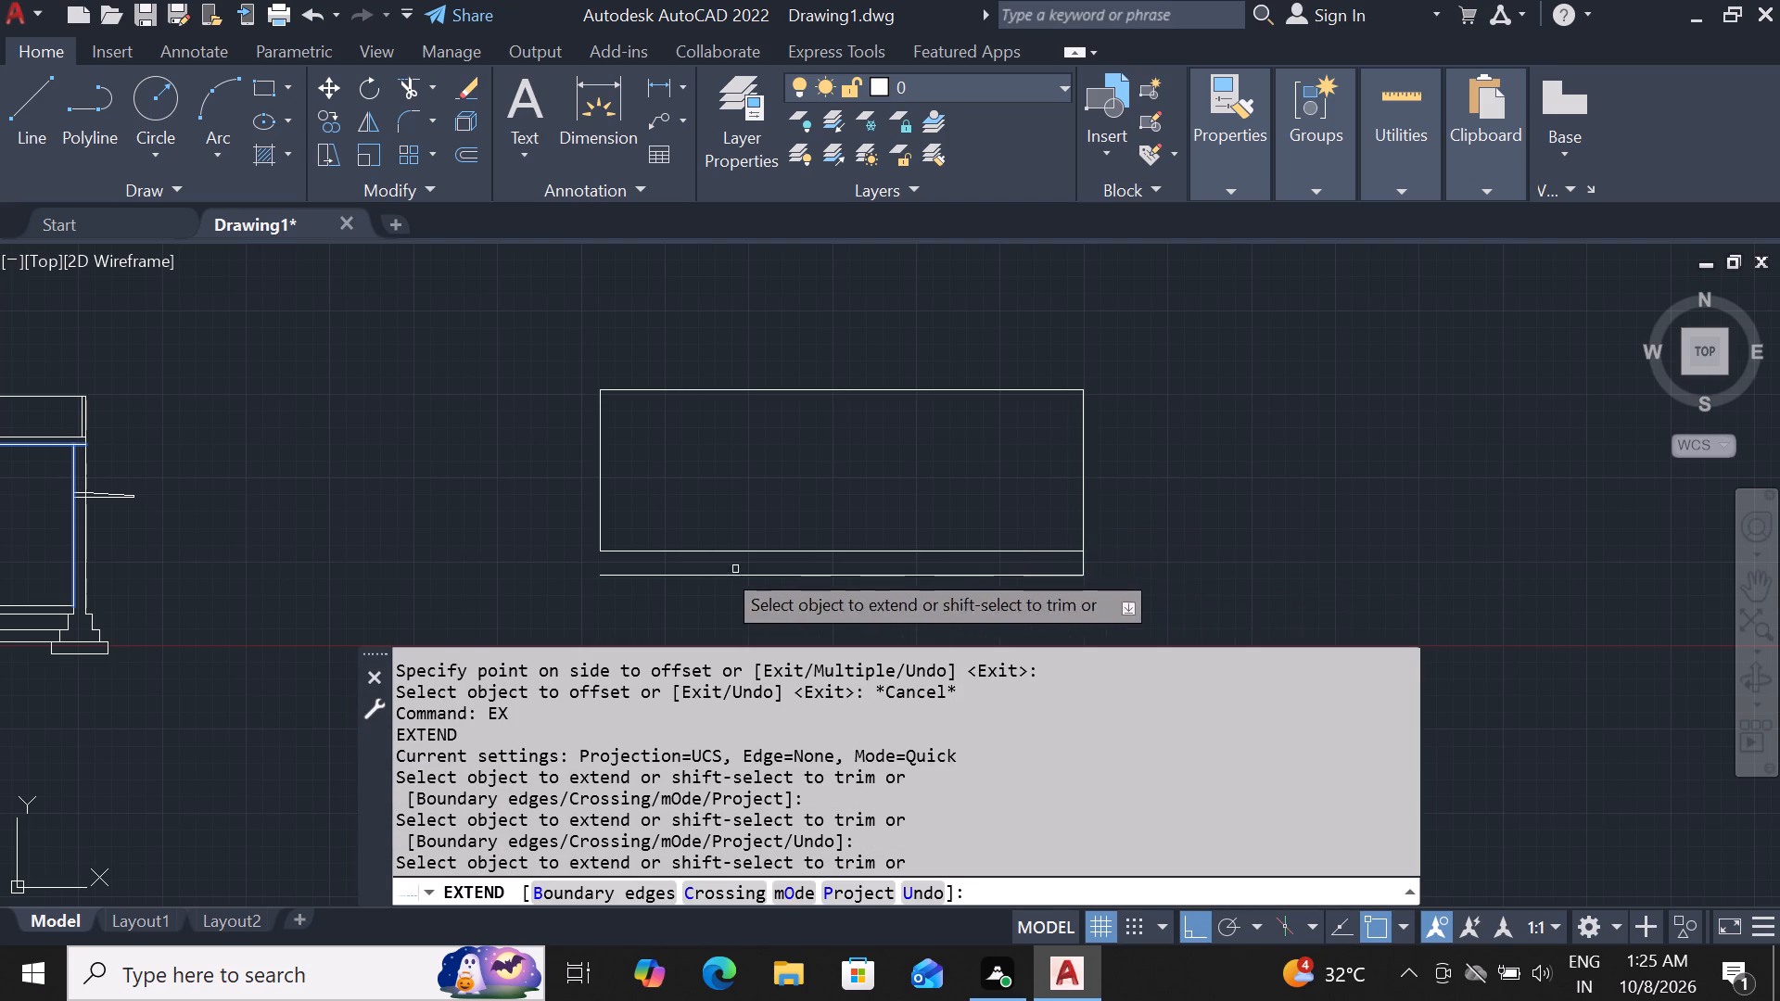
{"action": "left_click", "coordinate": [598, 529]}
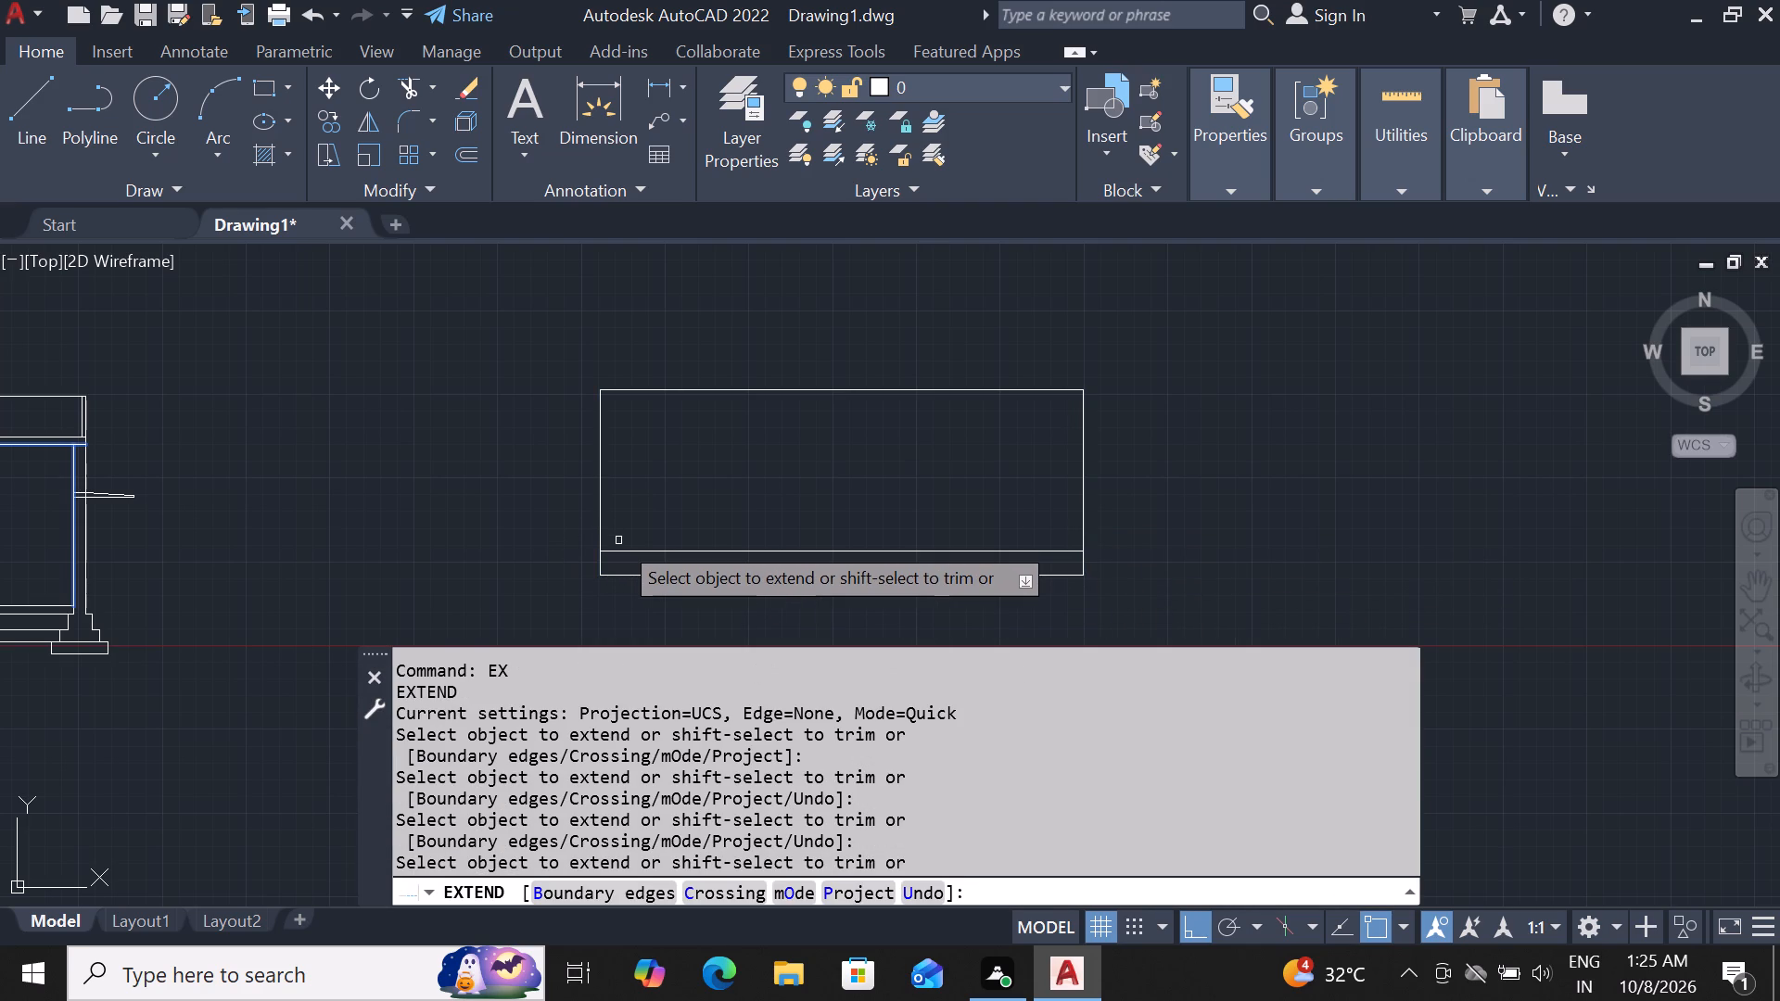
{"action": "key", "text": "grave"}
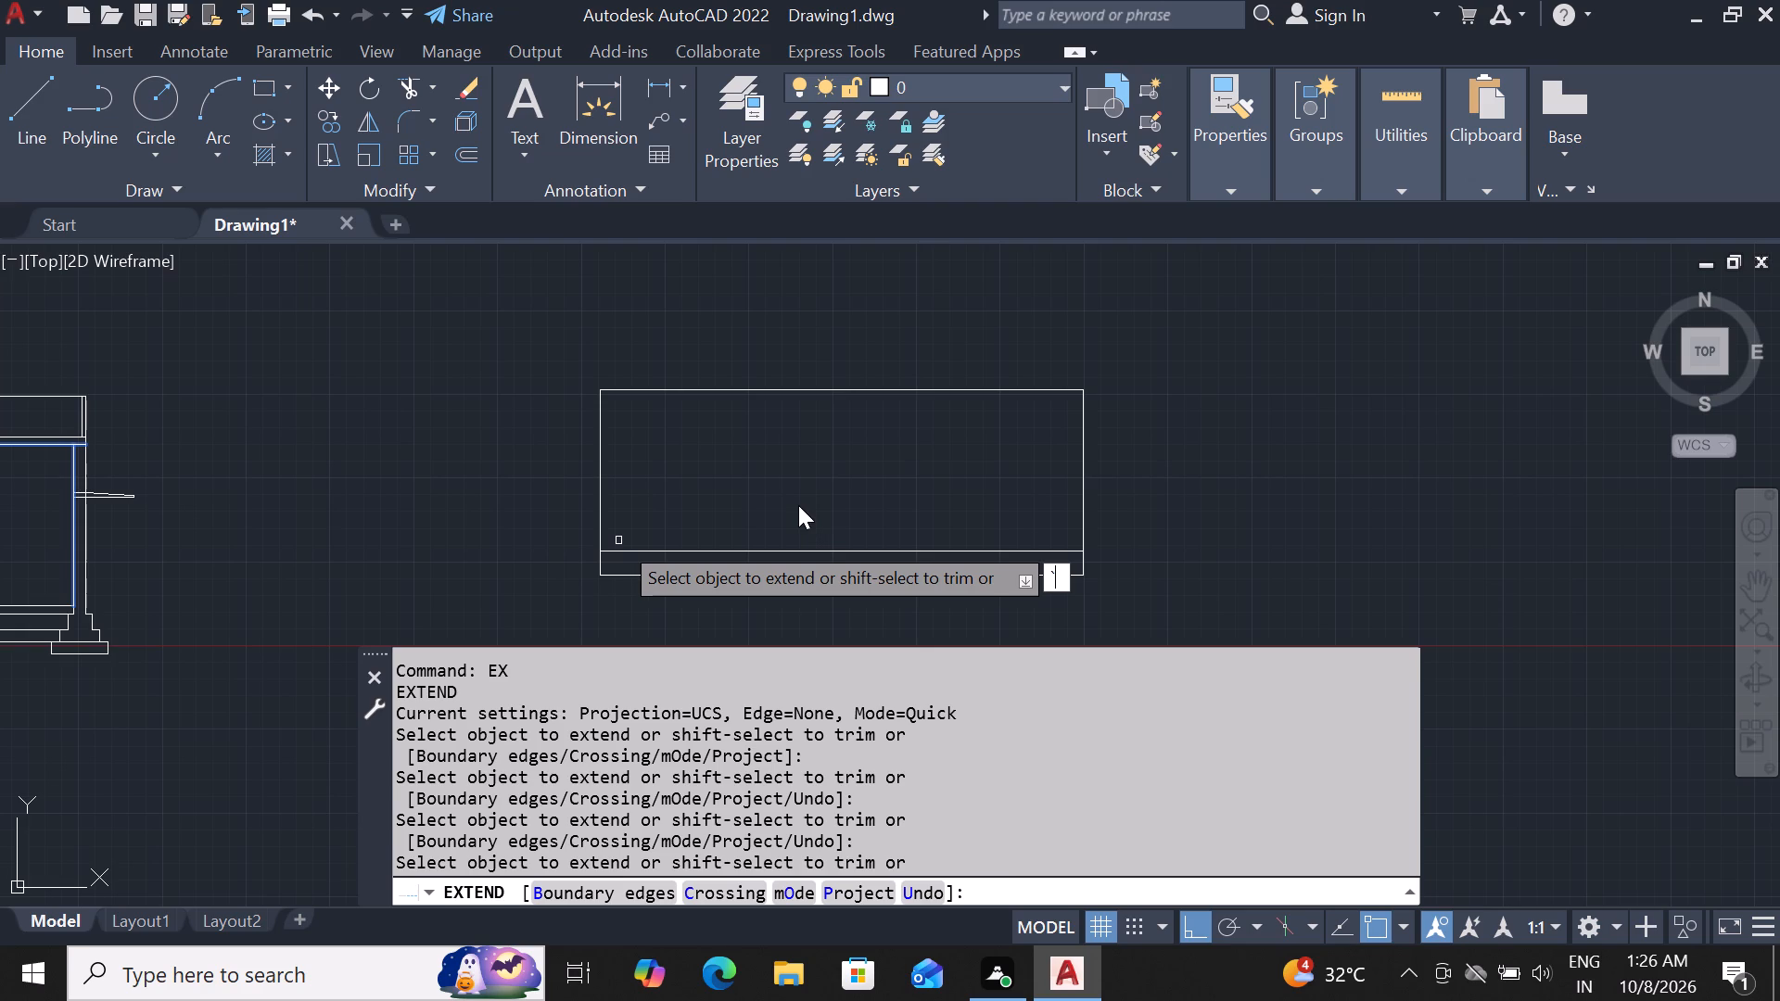
{"action": "key", "text": "Escape"}
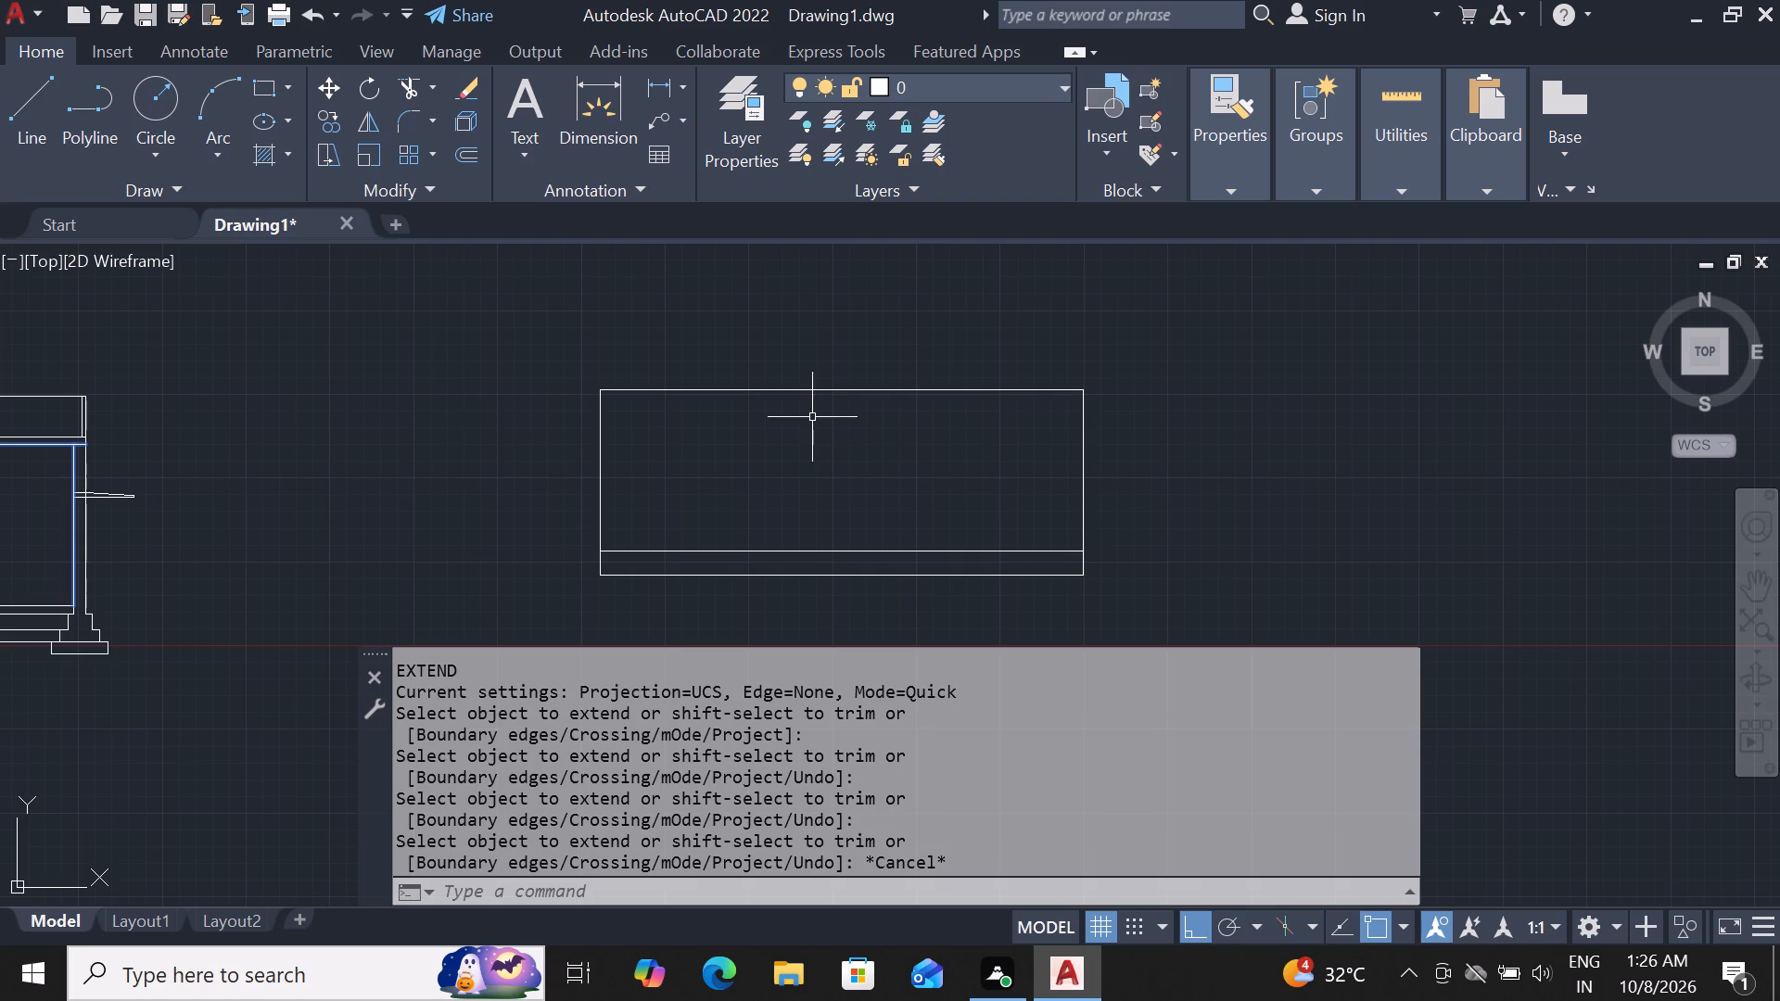
Offset the rectangle's top line 3' upward.
{"action": "left_click", "coordinate": [902, 389]}
{"action": "key", "text": "o"}
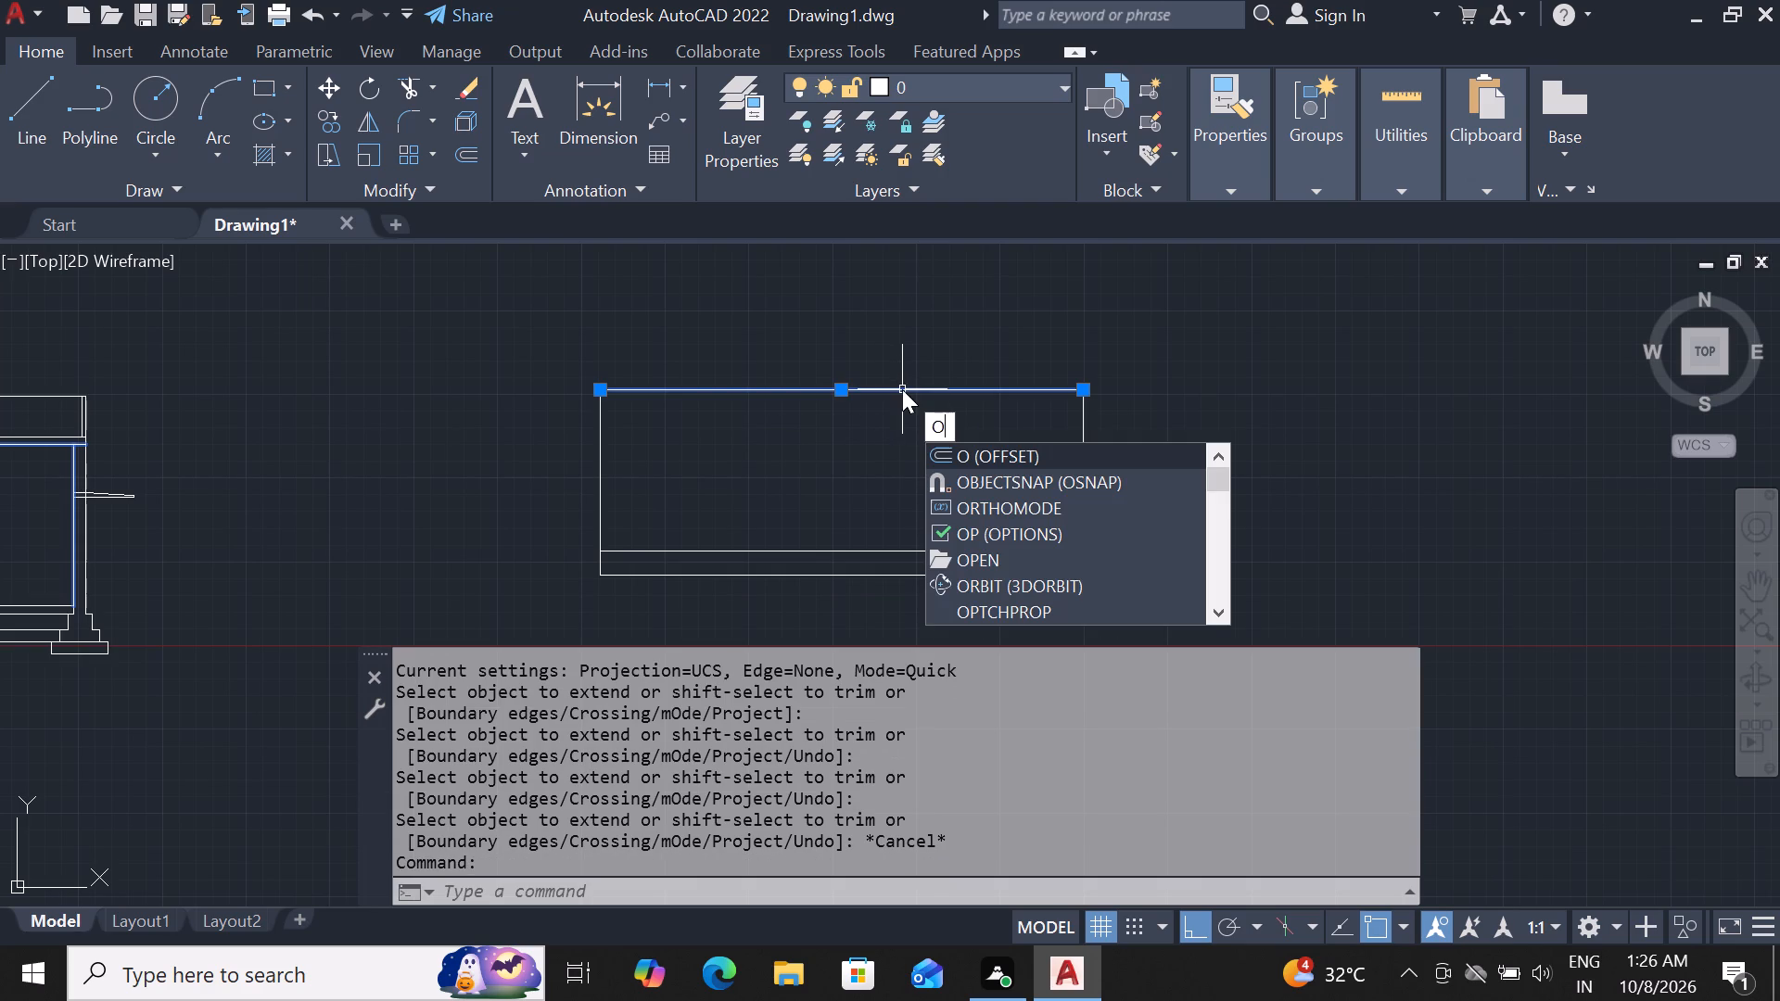
{"action": "type", "text": "f"}
{"action": "key", "text": "space"}
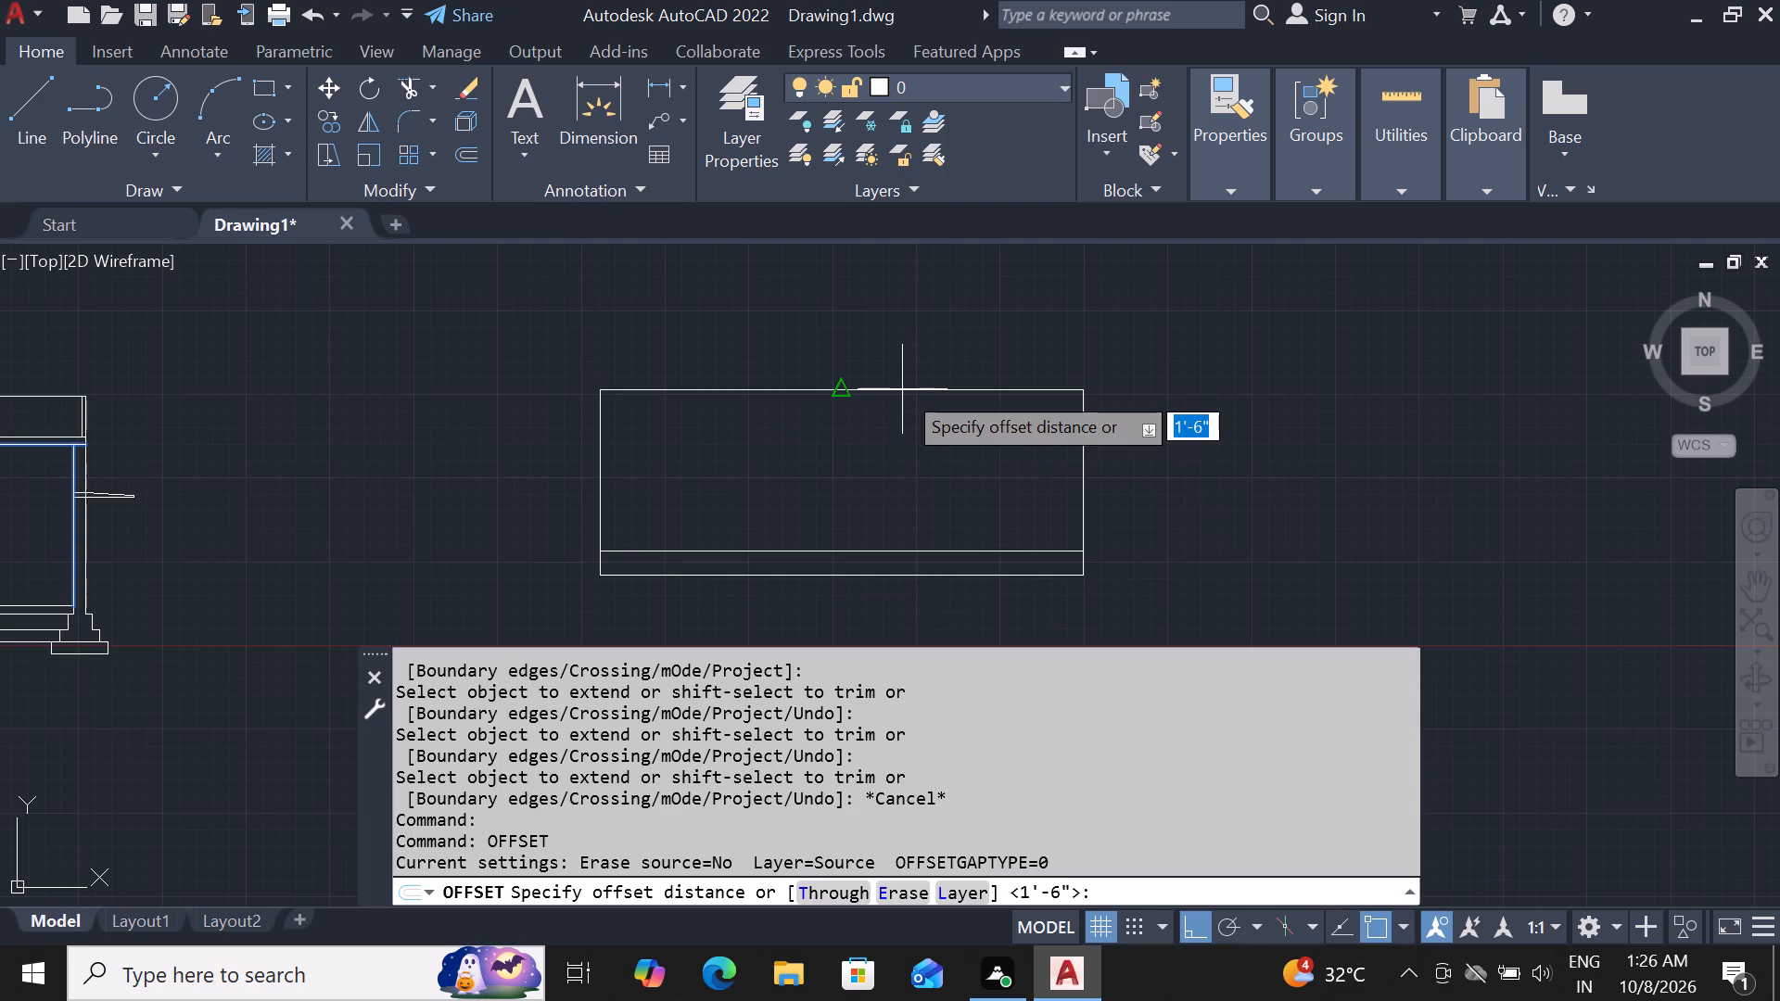
{"action": "key", "text": "3"}
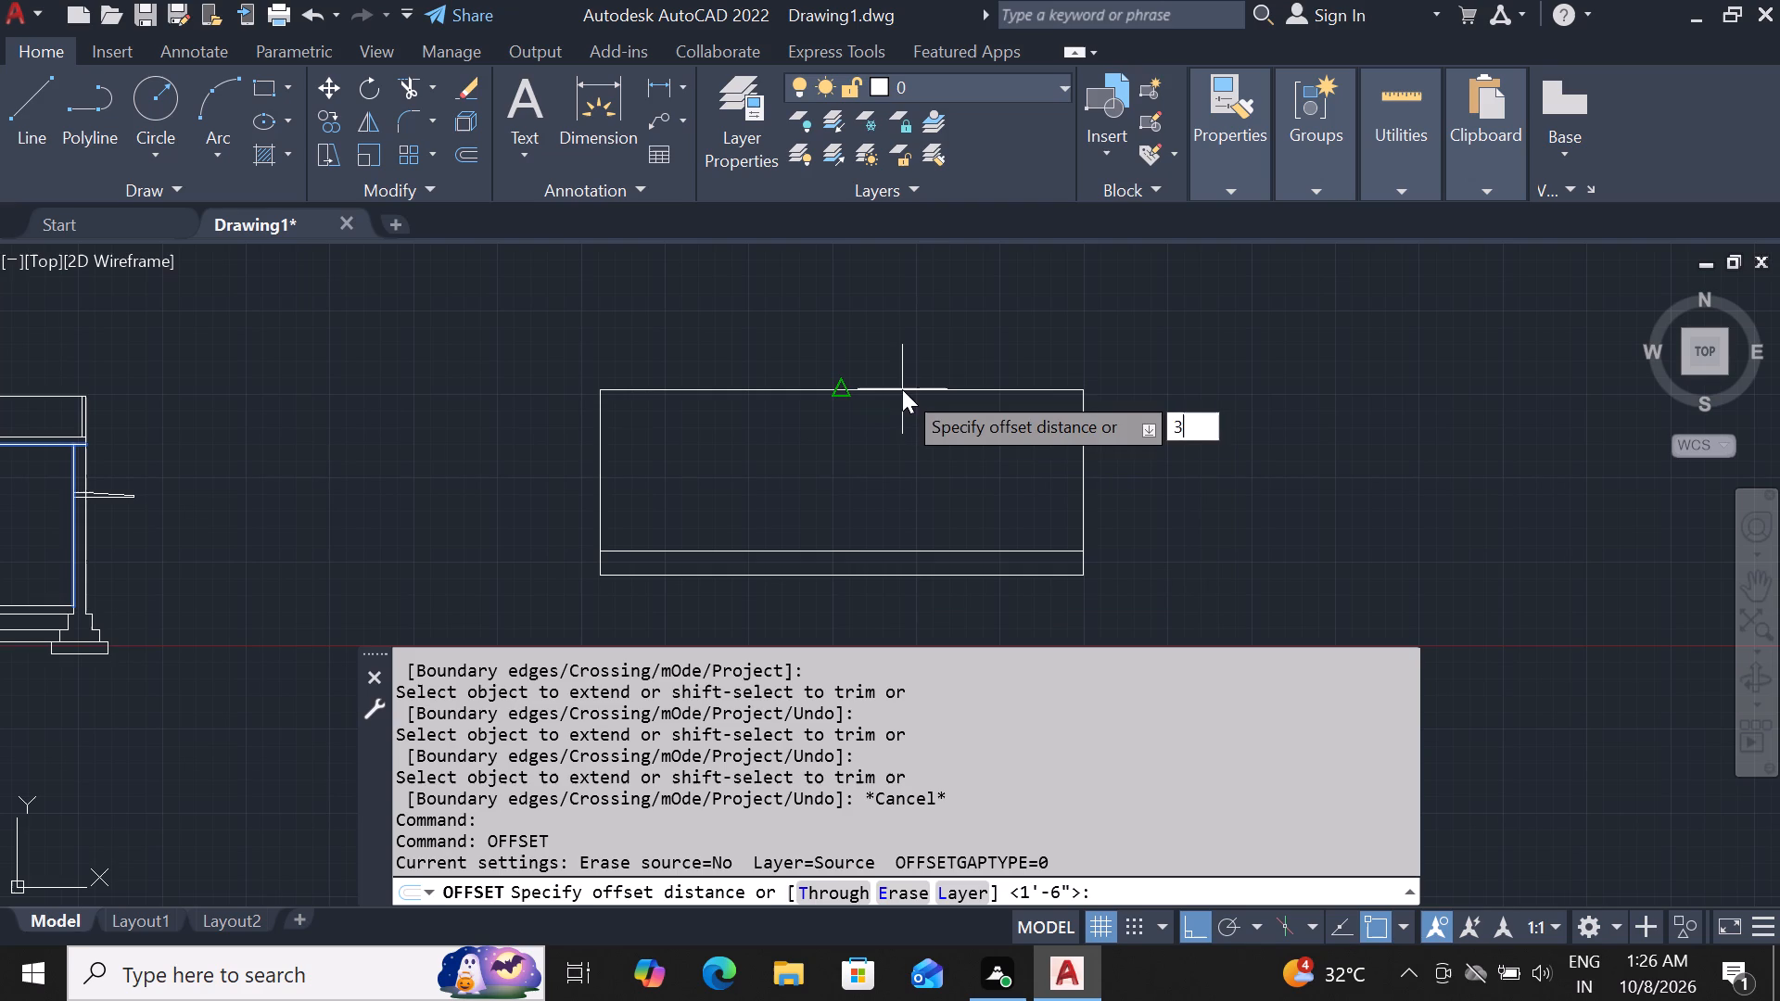
{"action": "key", "text": "apostrophe"}
{"action": "key", "text": "Return"}
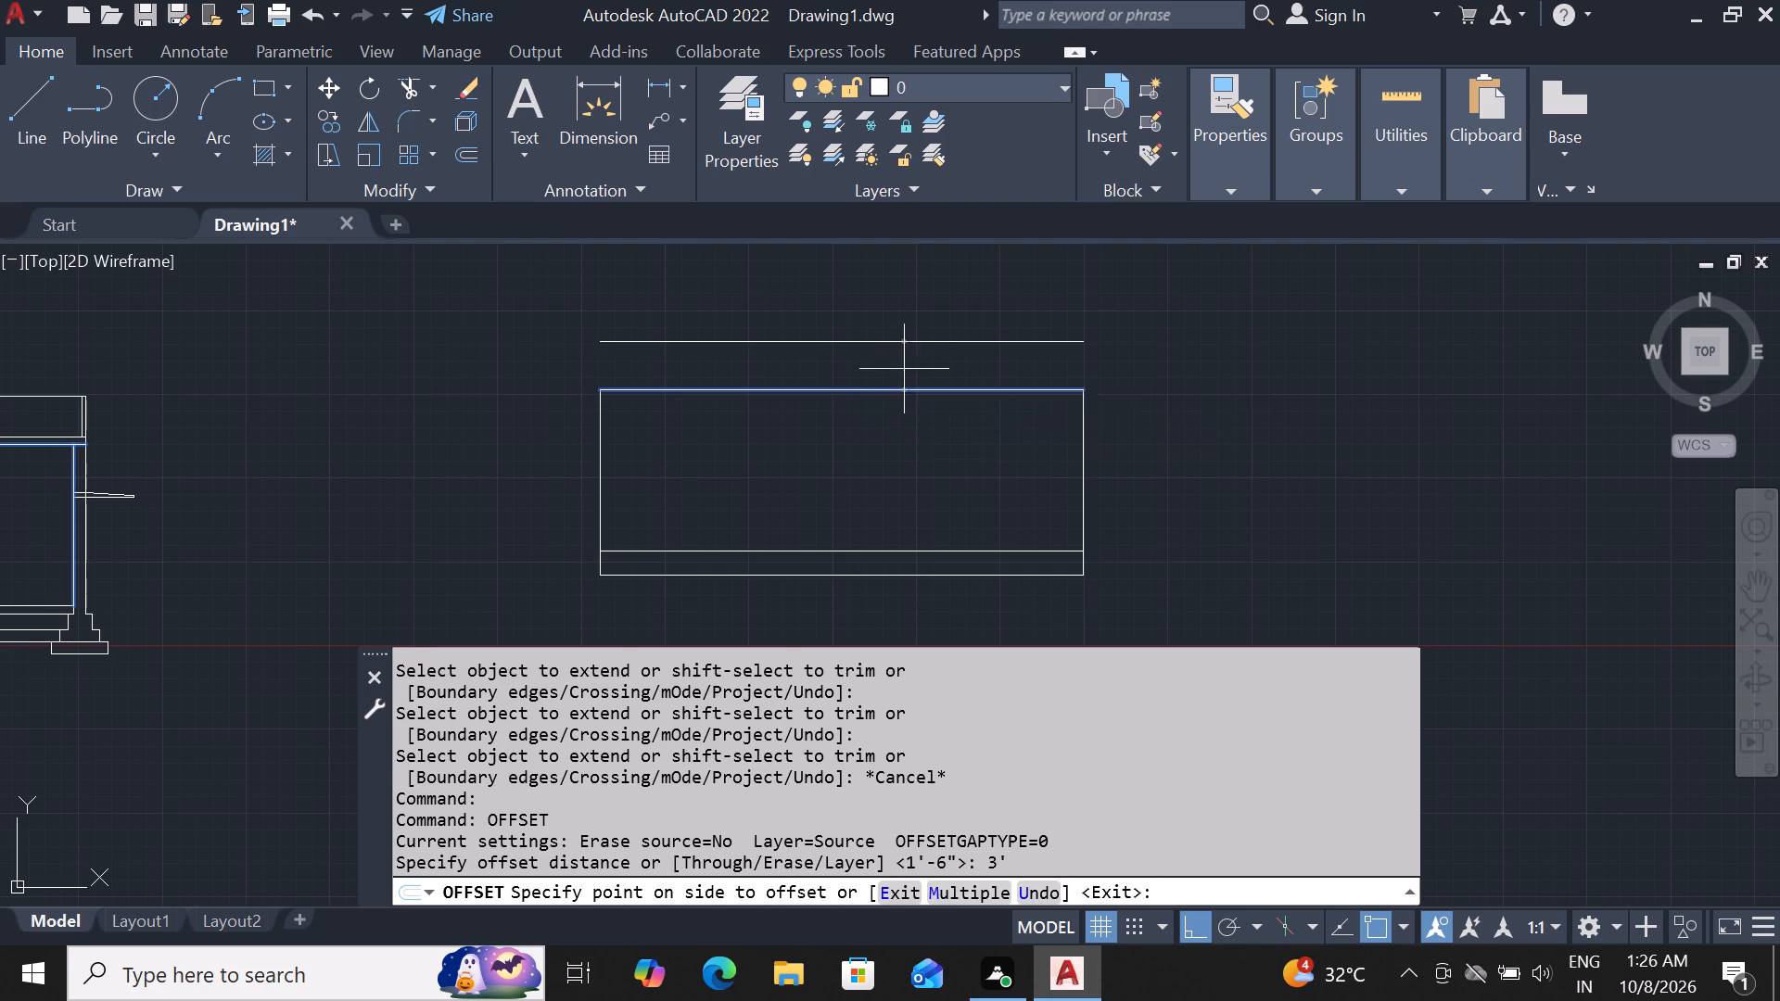
{"action": "left_click", "coordinate": [904, 369]}
{"action": "key", "text": "Escape"}
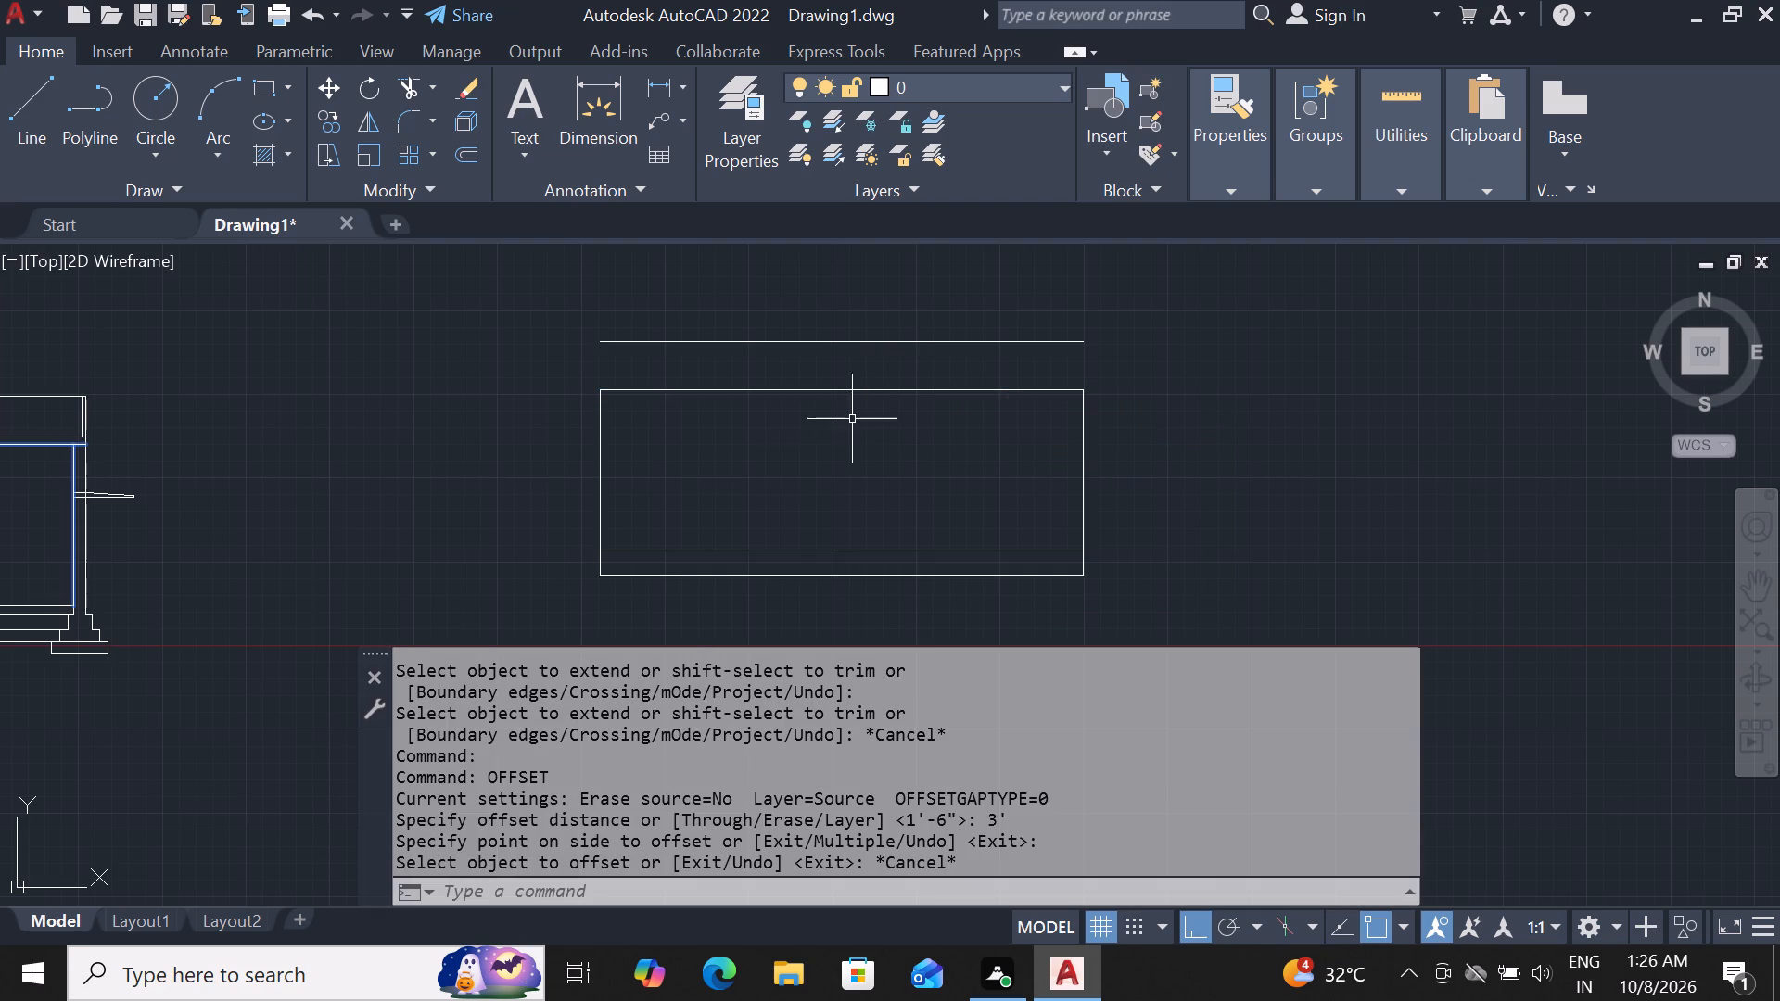
Extend both side lines of the elevation up to the line offset 3' above the rectangle.
{"action": "type", "text": "ex"}
{"action": "key", "text": "space"}
{"action": "key", "text": "space"}
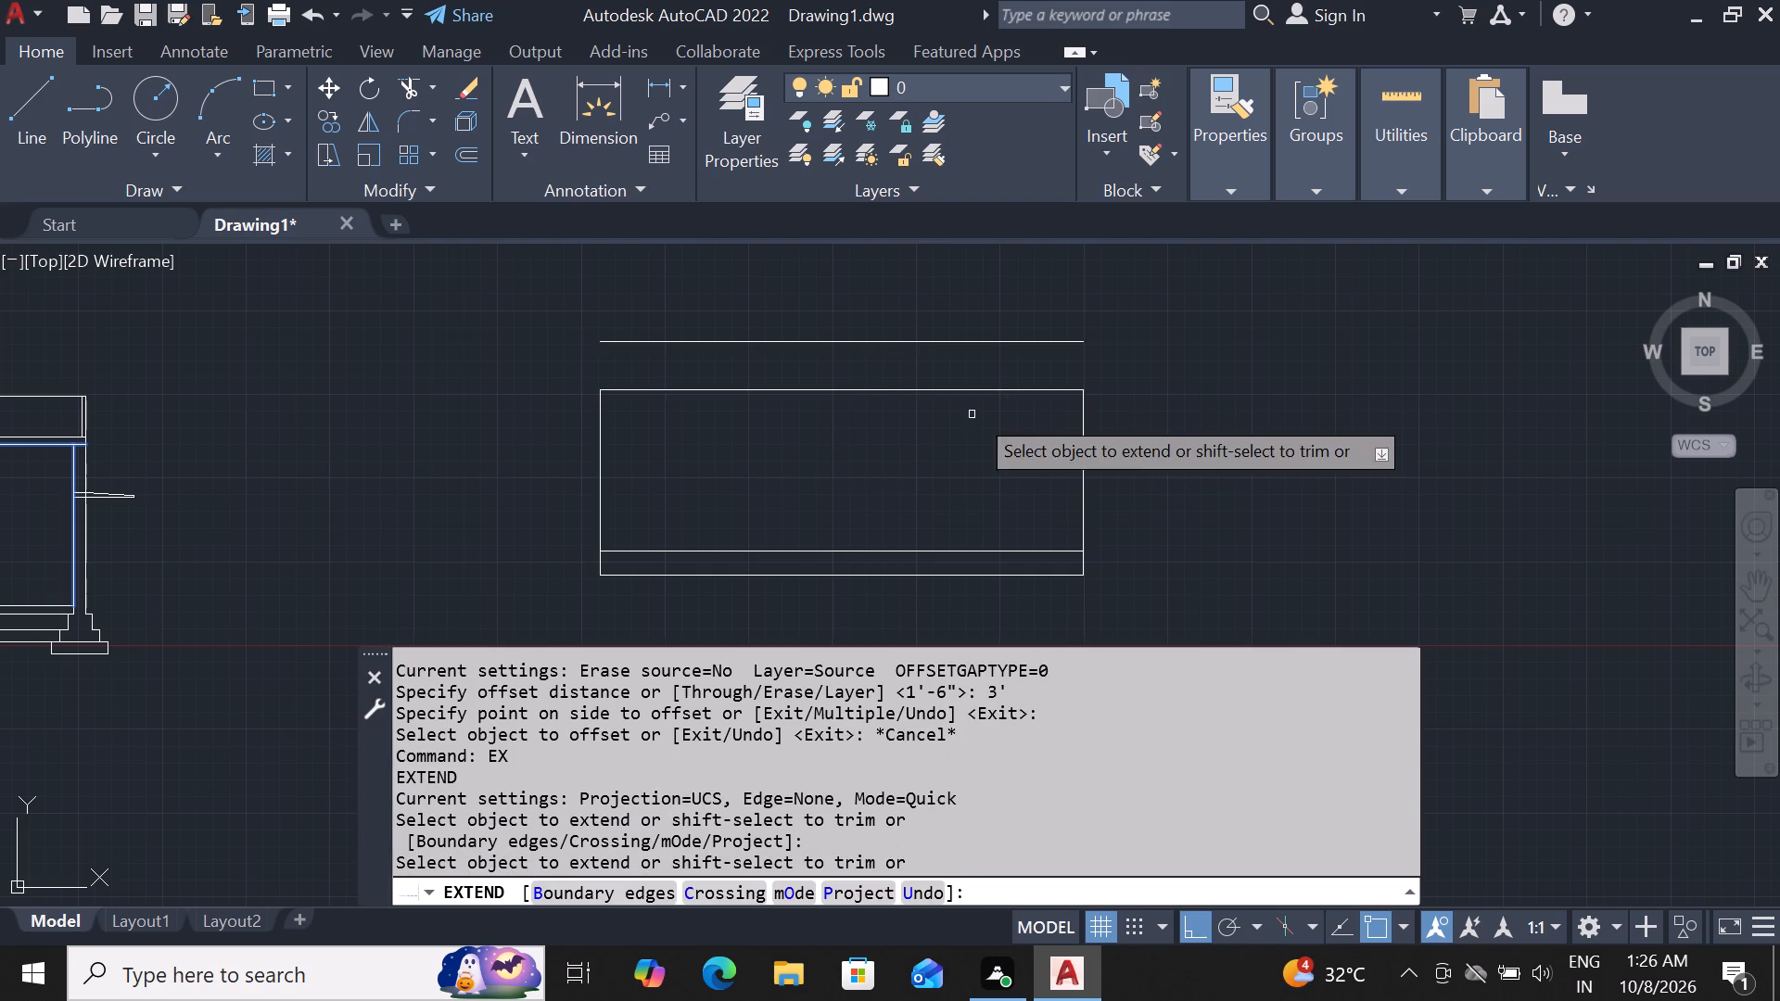
{"action": "left_click", "coordinate": [1085, 399]}
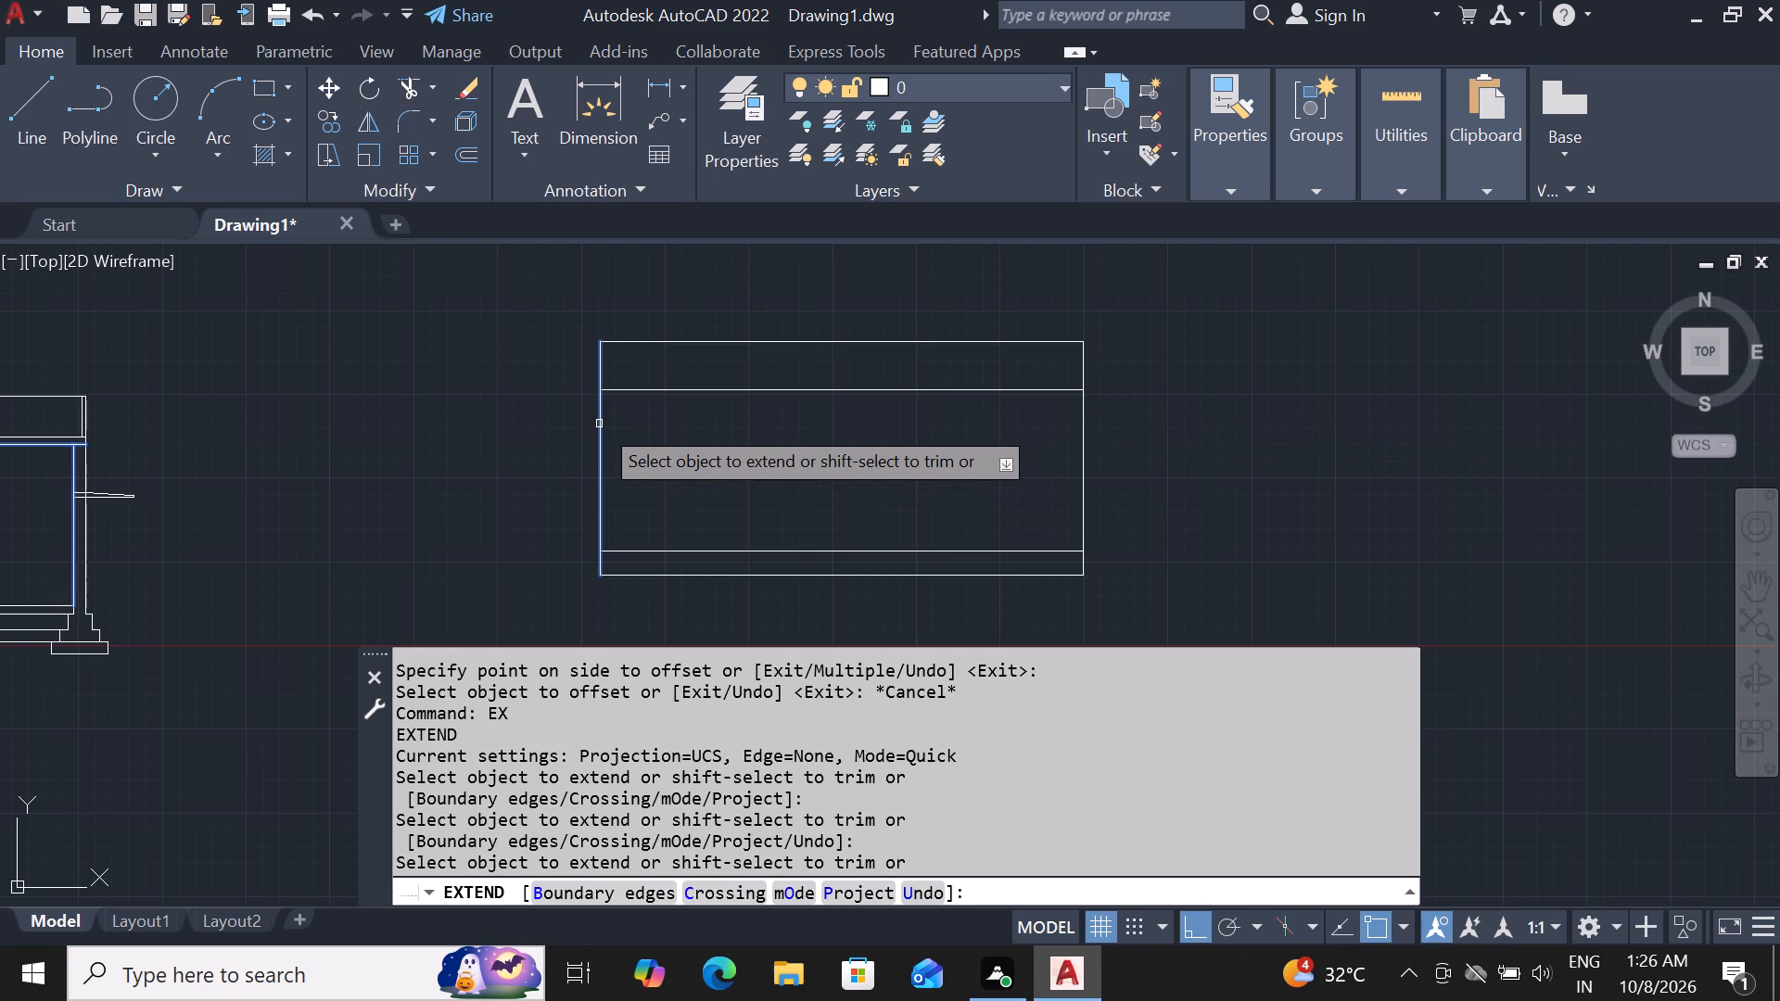
{"action": "left_click", "coordinate": [599, 424]}
{"action": "key", "text": "Escape"}
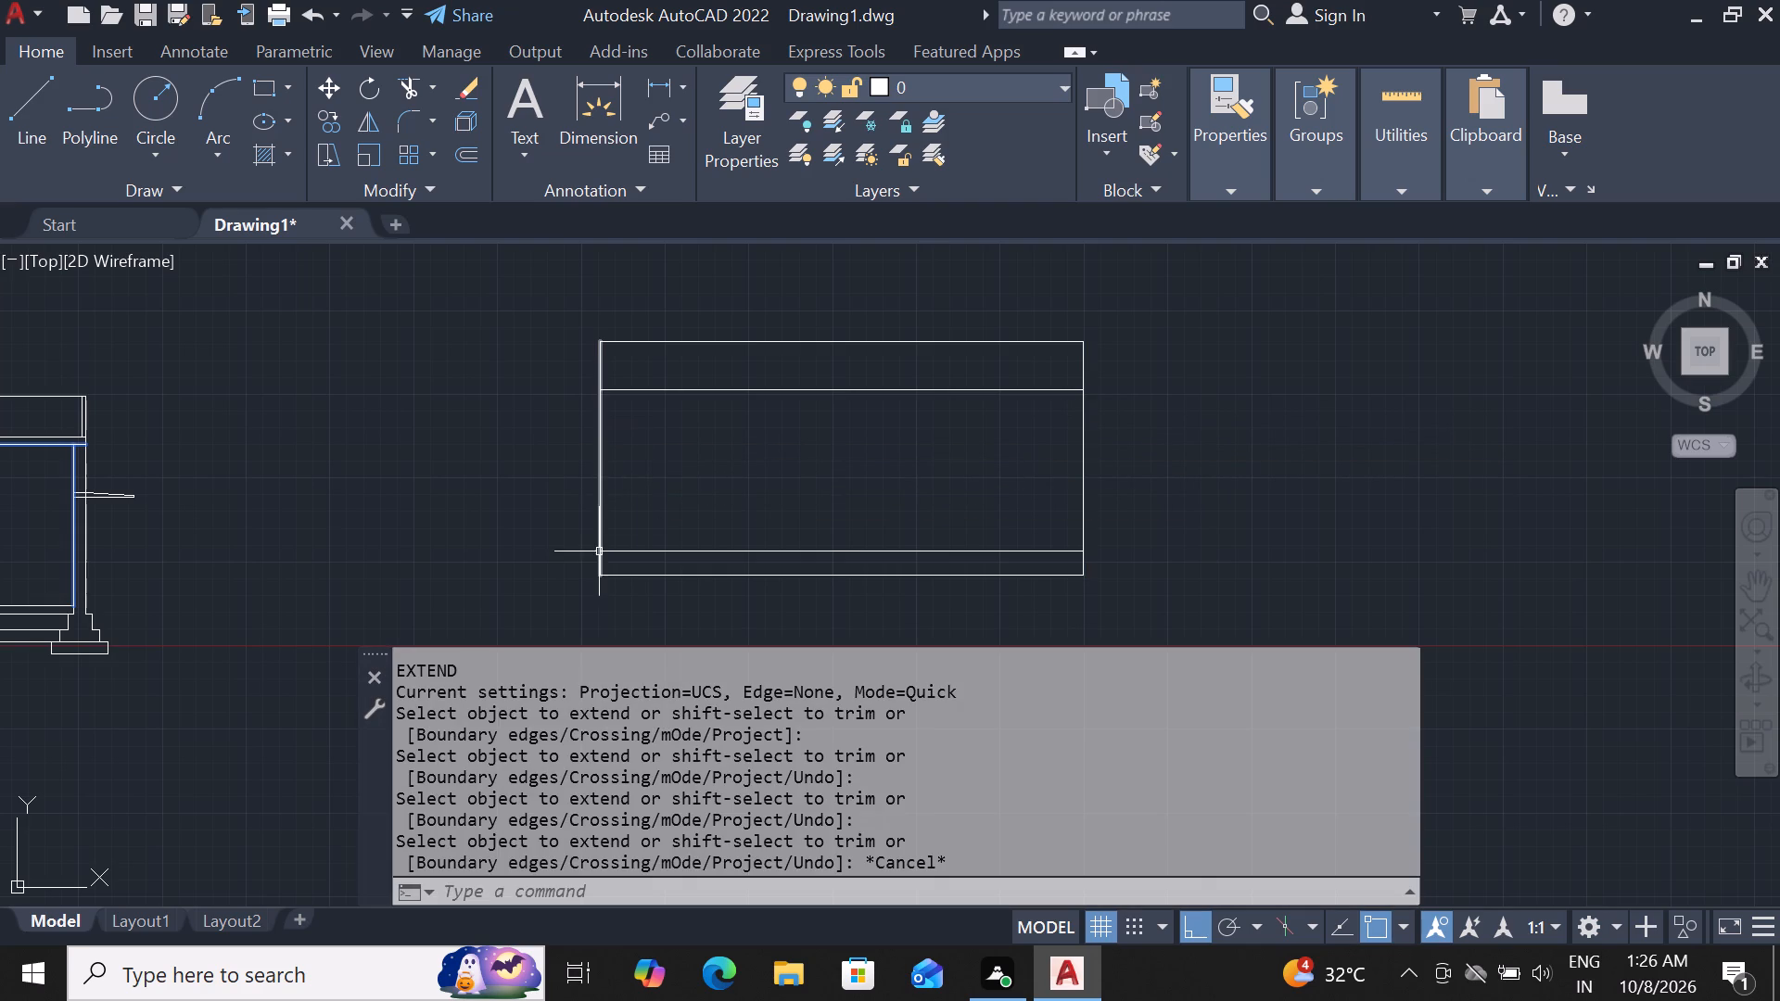
Offset the elevation's left side line 12' to the right, into the rectangle.
{"action": "scroll", "coordinate": [862, 488], "scroll_direction": "up", "scroll_amount": 1}
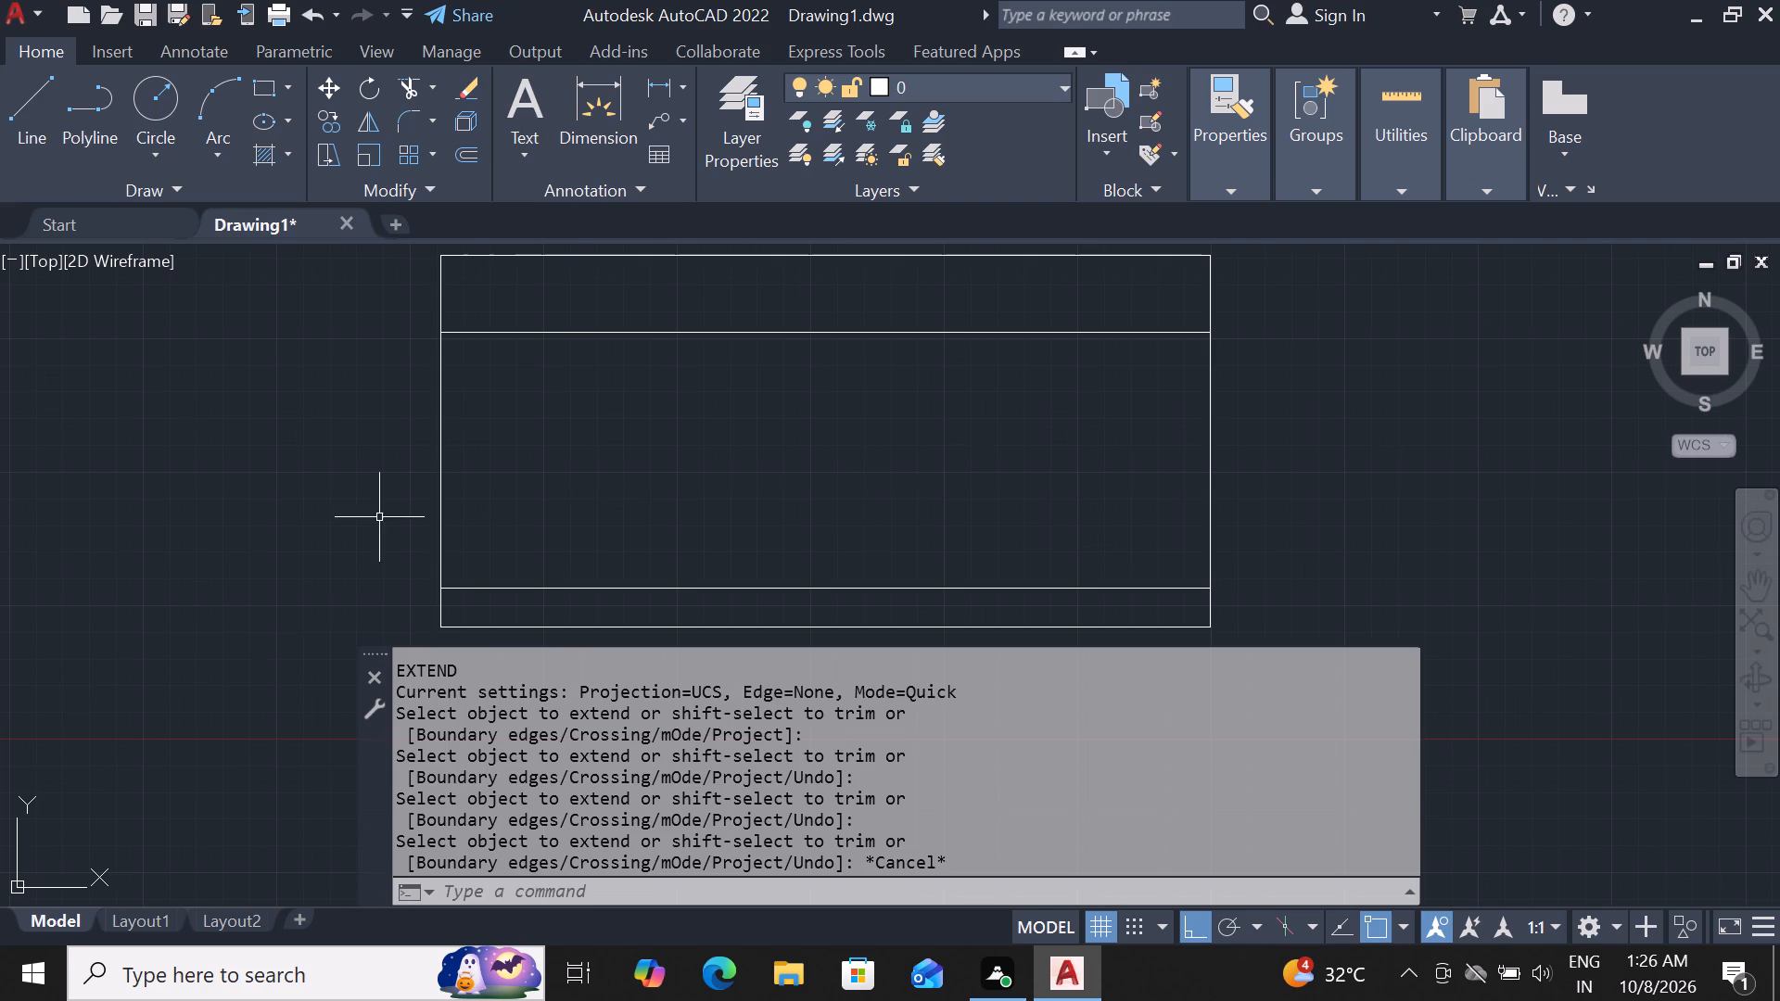
{"action": "left_click", "coordinate": [440, 483]}
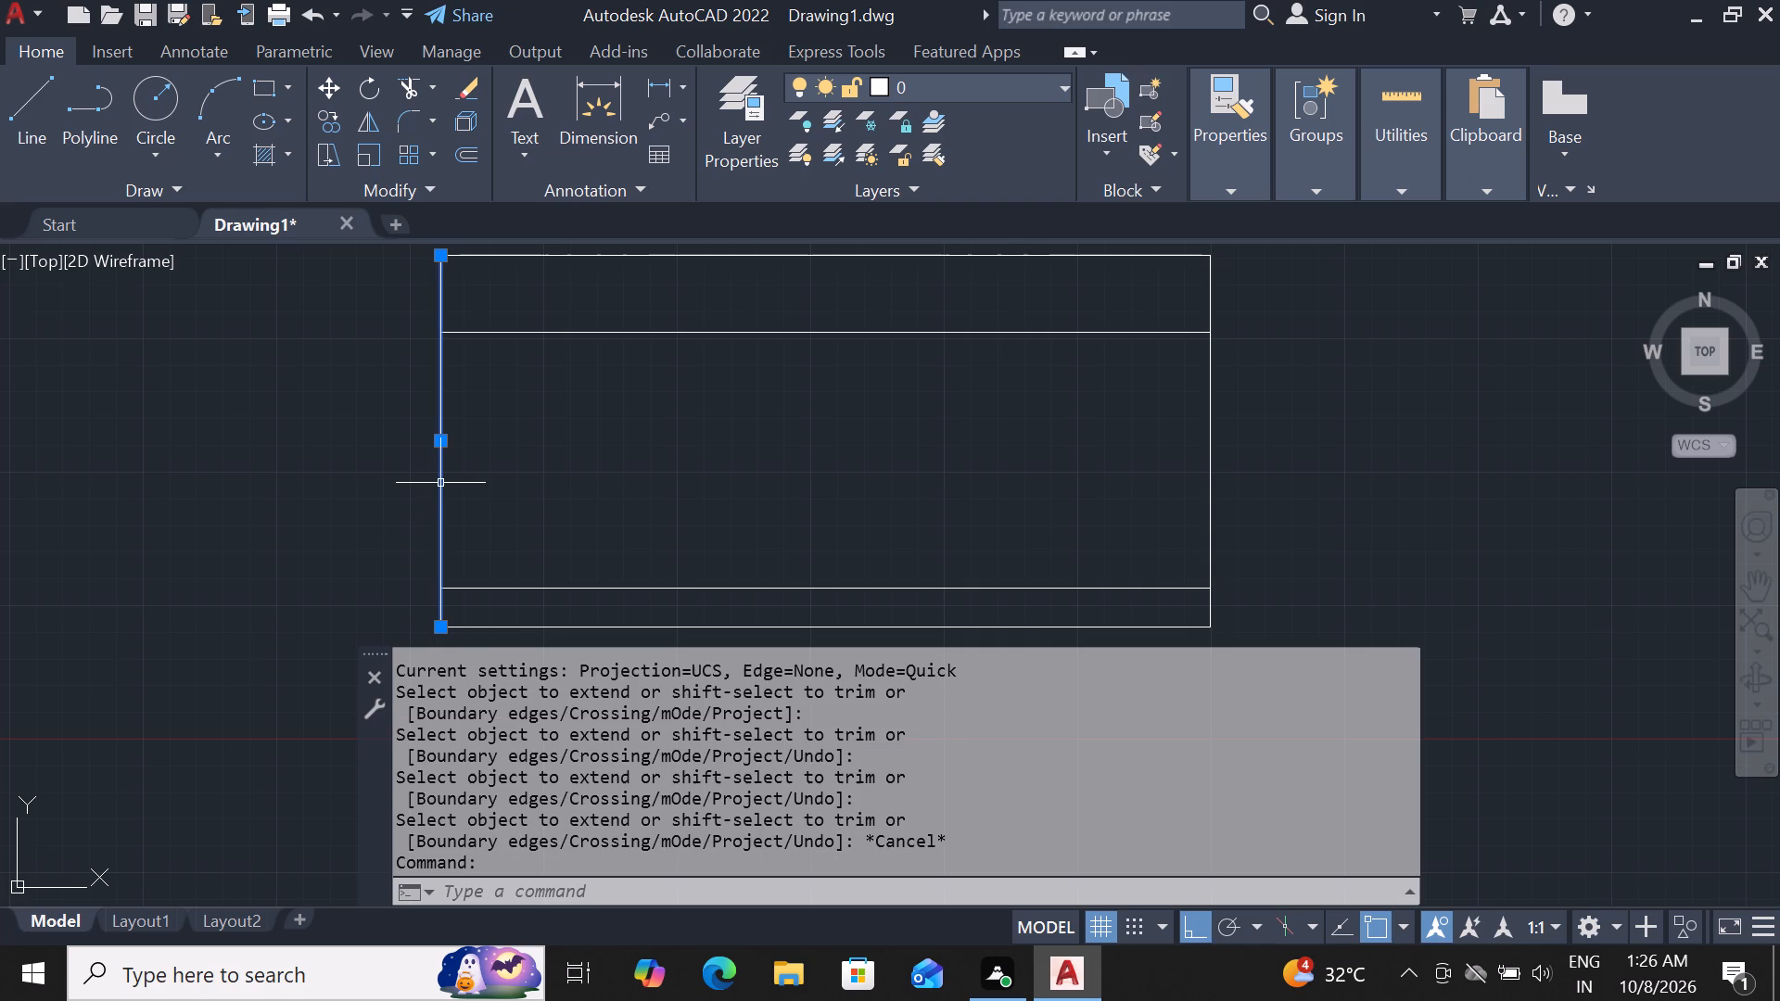
{"action": "key", "text": "o"}
{"action": "type", "text": "f"}
{"action": "key", "text": "space"}
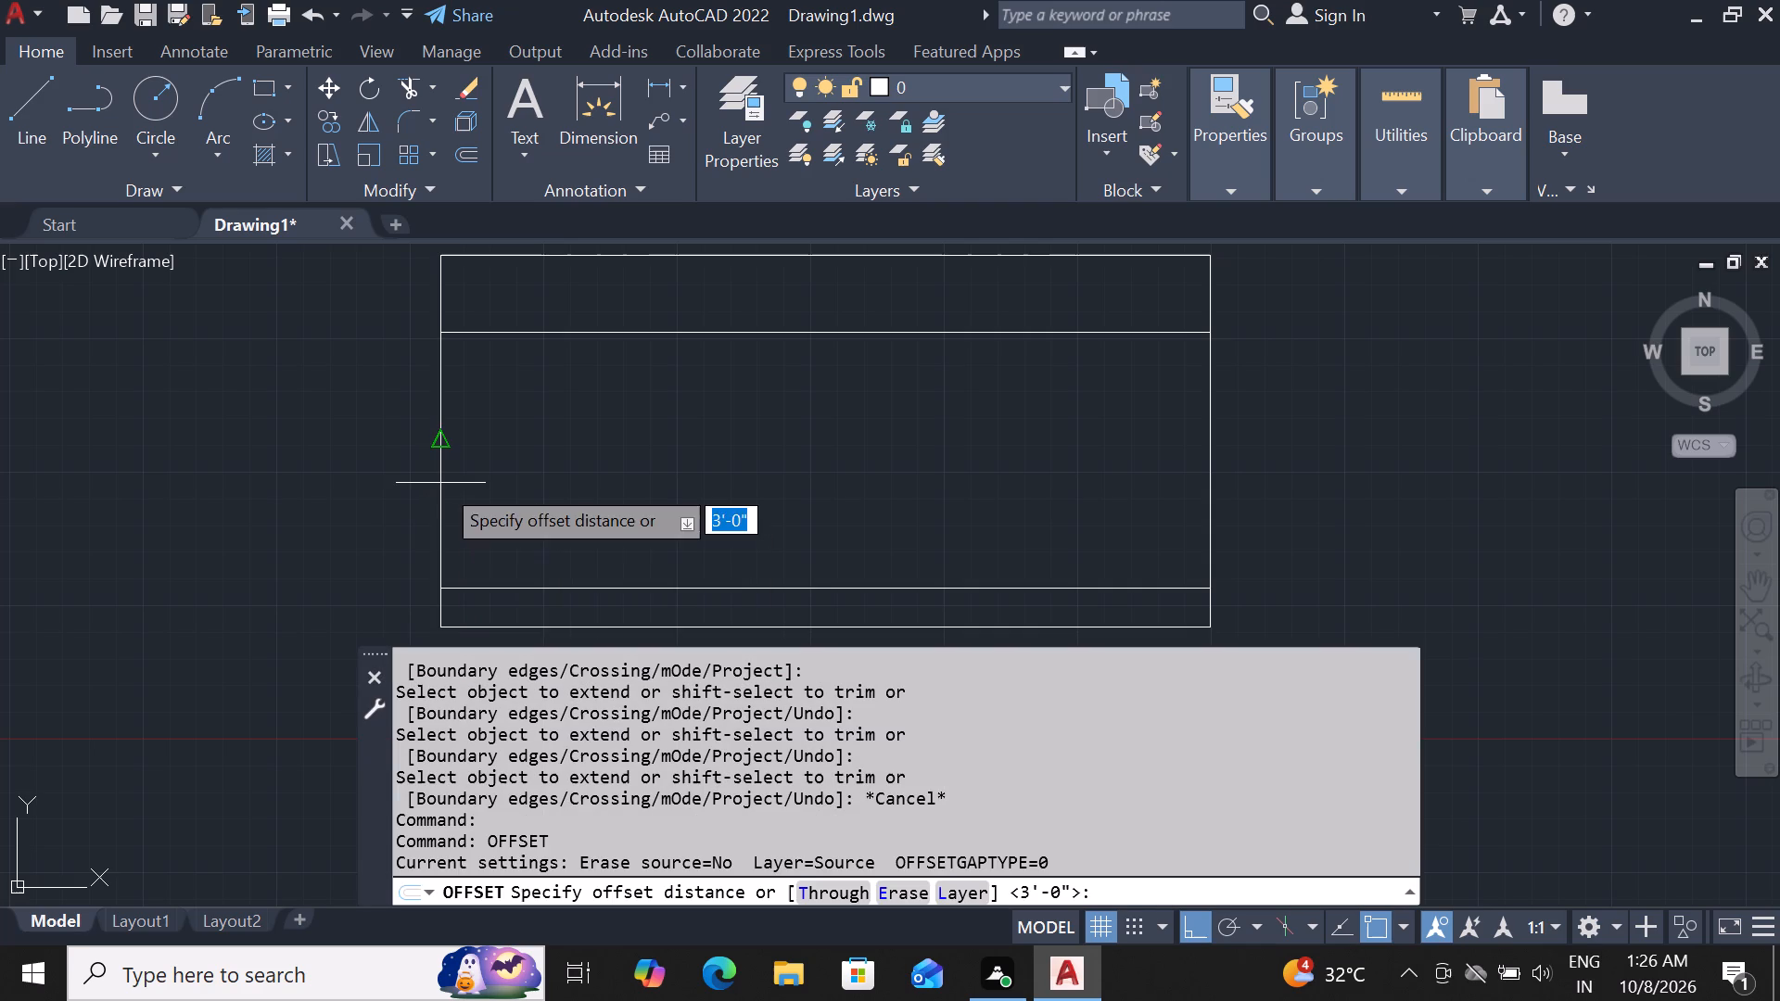
{"action": "type", "text": "12'"}
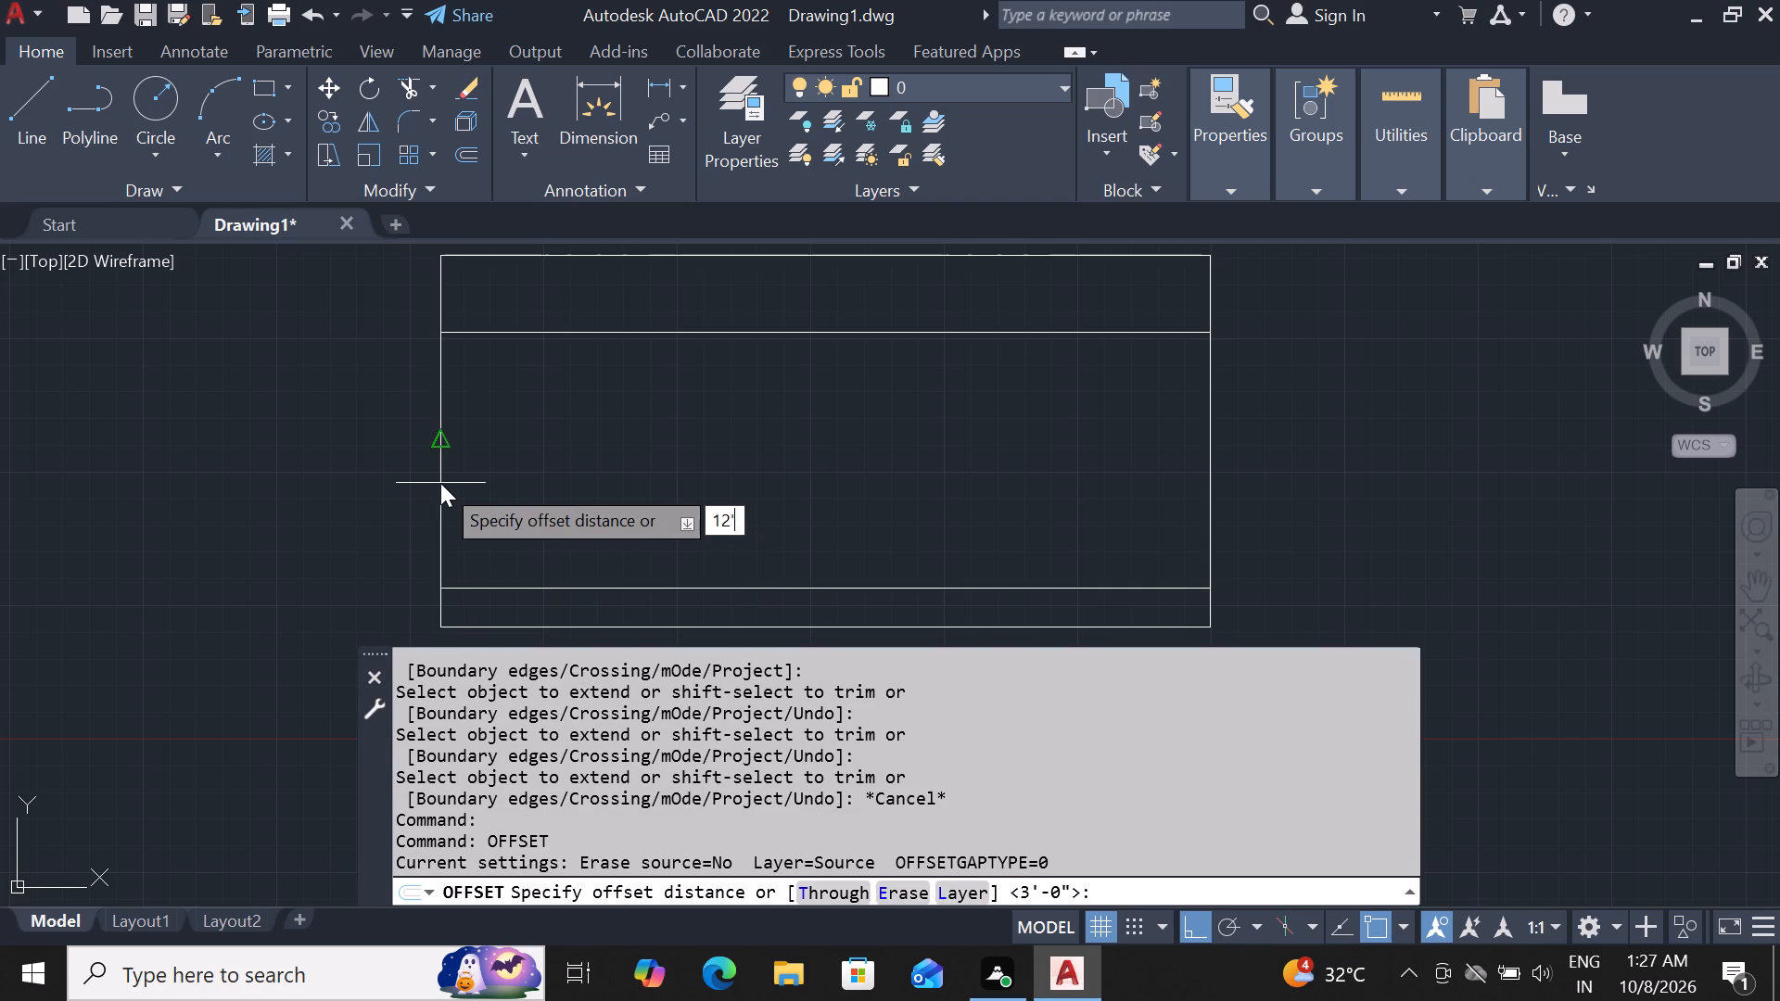
{"action": "key", "text": "Return"}
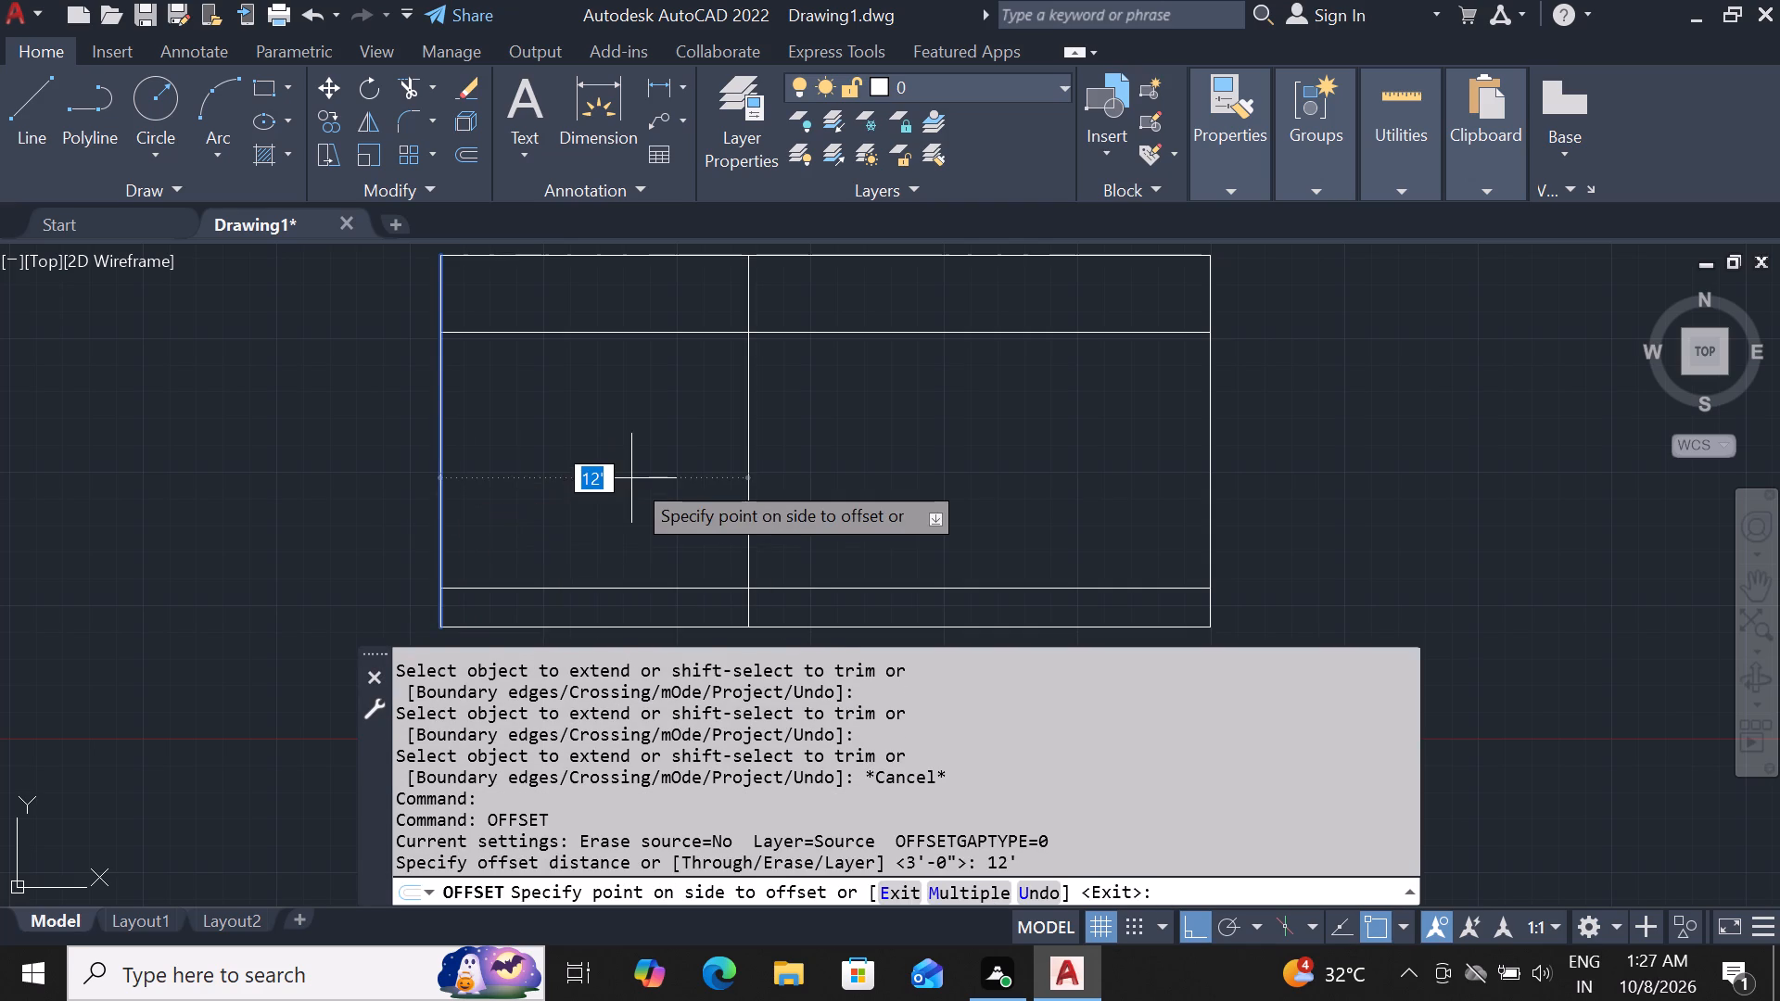
{"action": "left_click", "coordinate": [631, 478]}
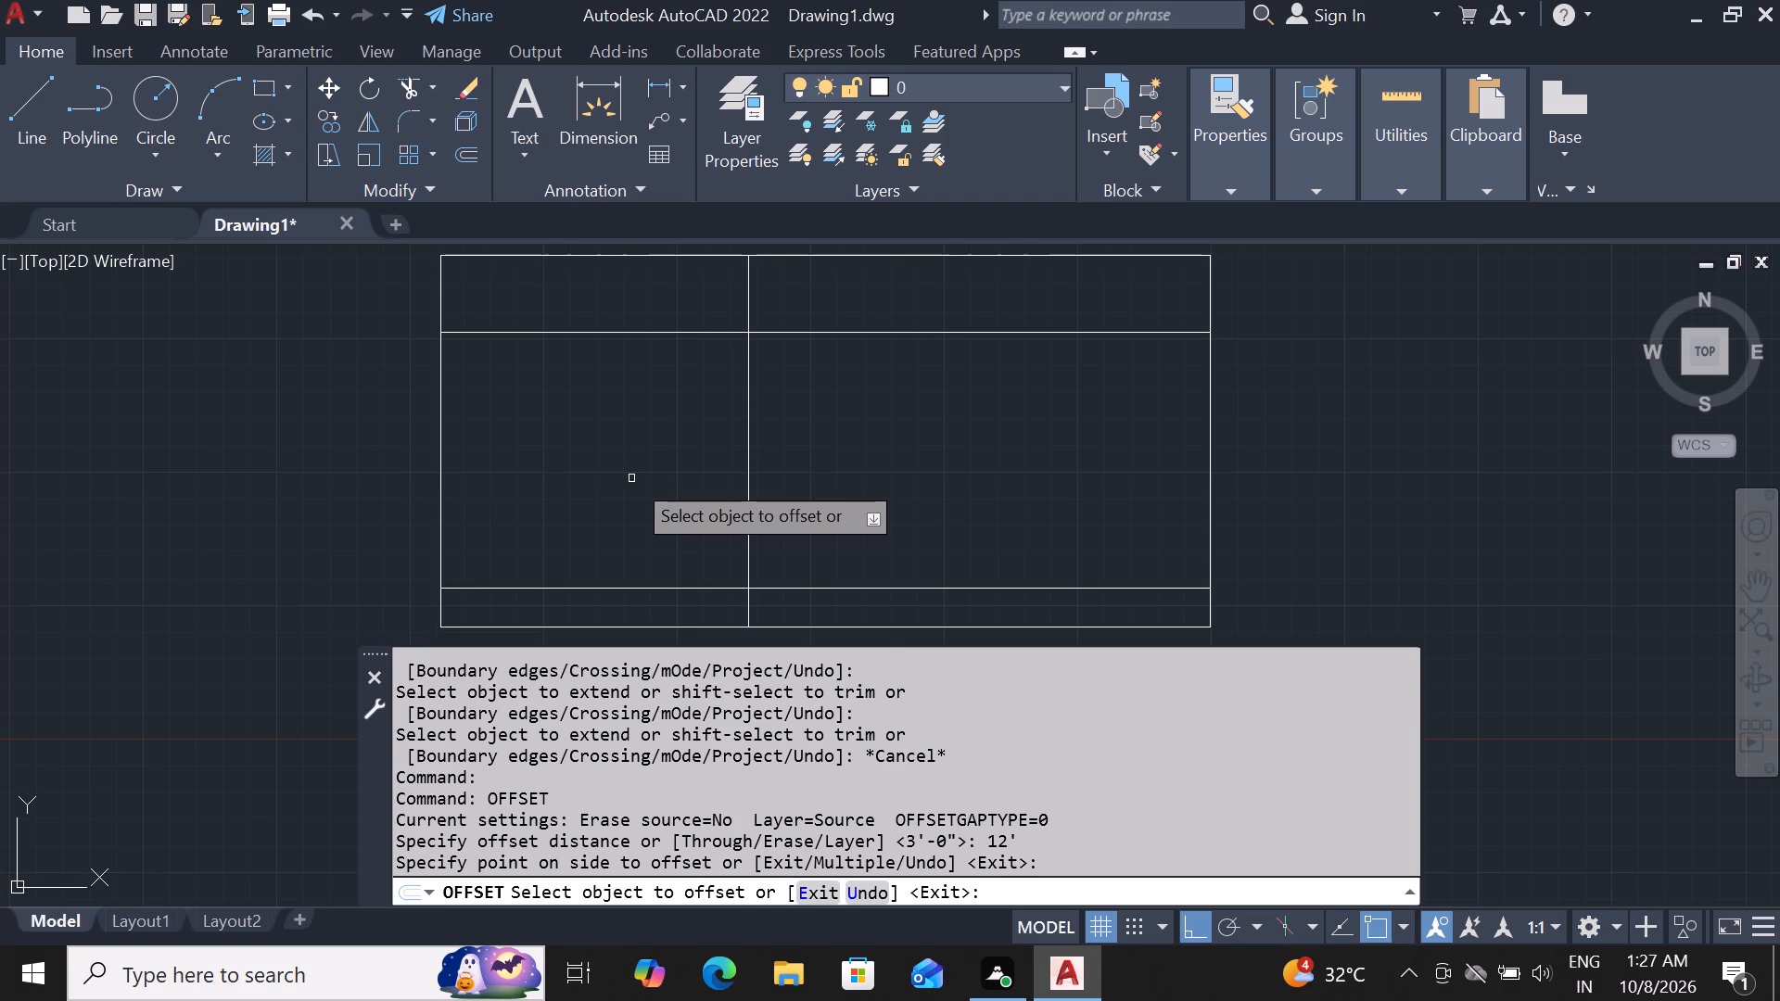
{"action": "key", "text": "Escape"}
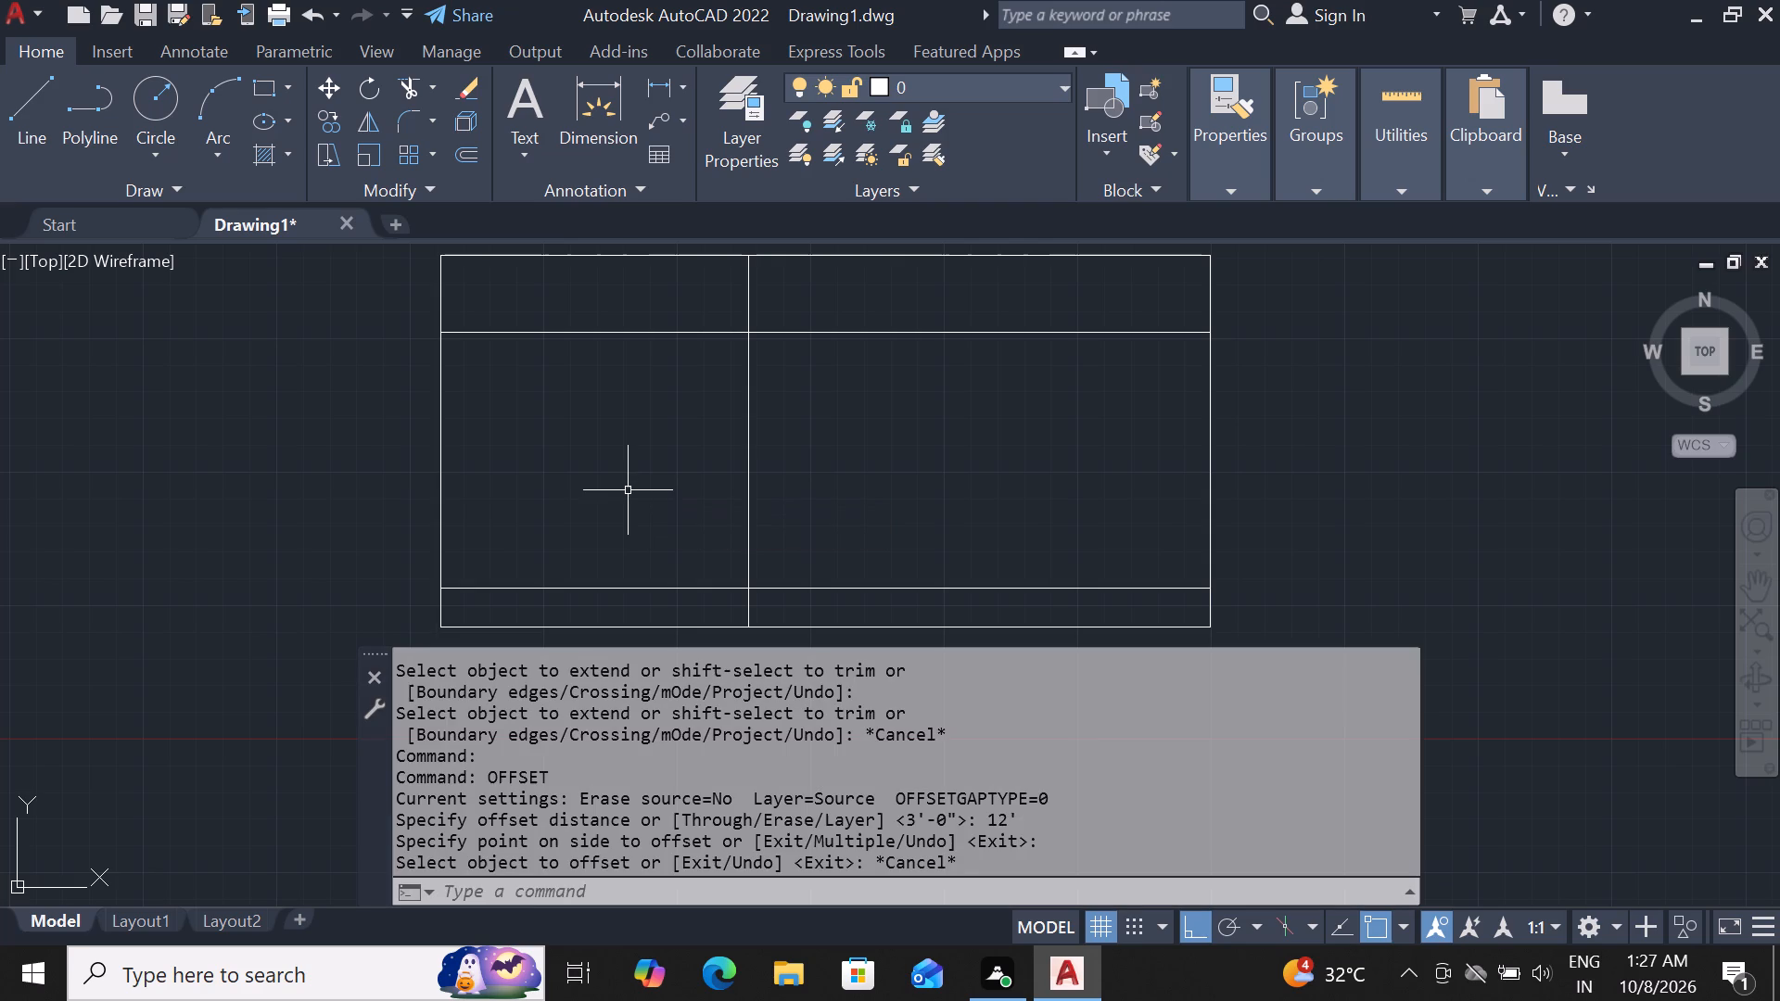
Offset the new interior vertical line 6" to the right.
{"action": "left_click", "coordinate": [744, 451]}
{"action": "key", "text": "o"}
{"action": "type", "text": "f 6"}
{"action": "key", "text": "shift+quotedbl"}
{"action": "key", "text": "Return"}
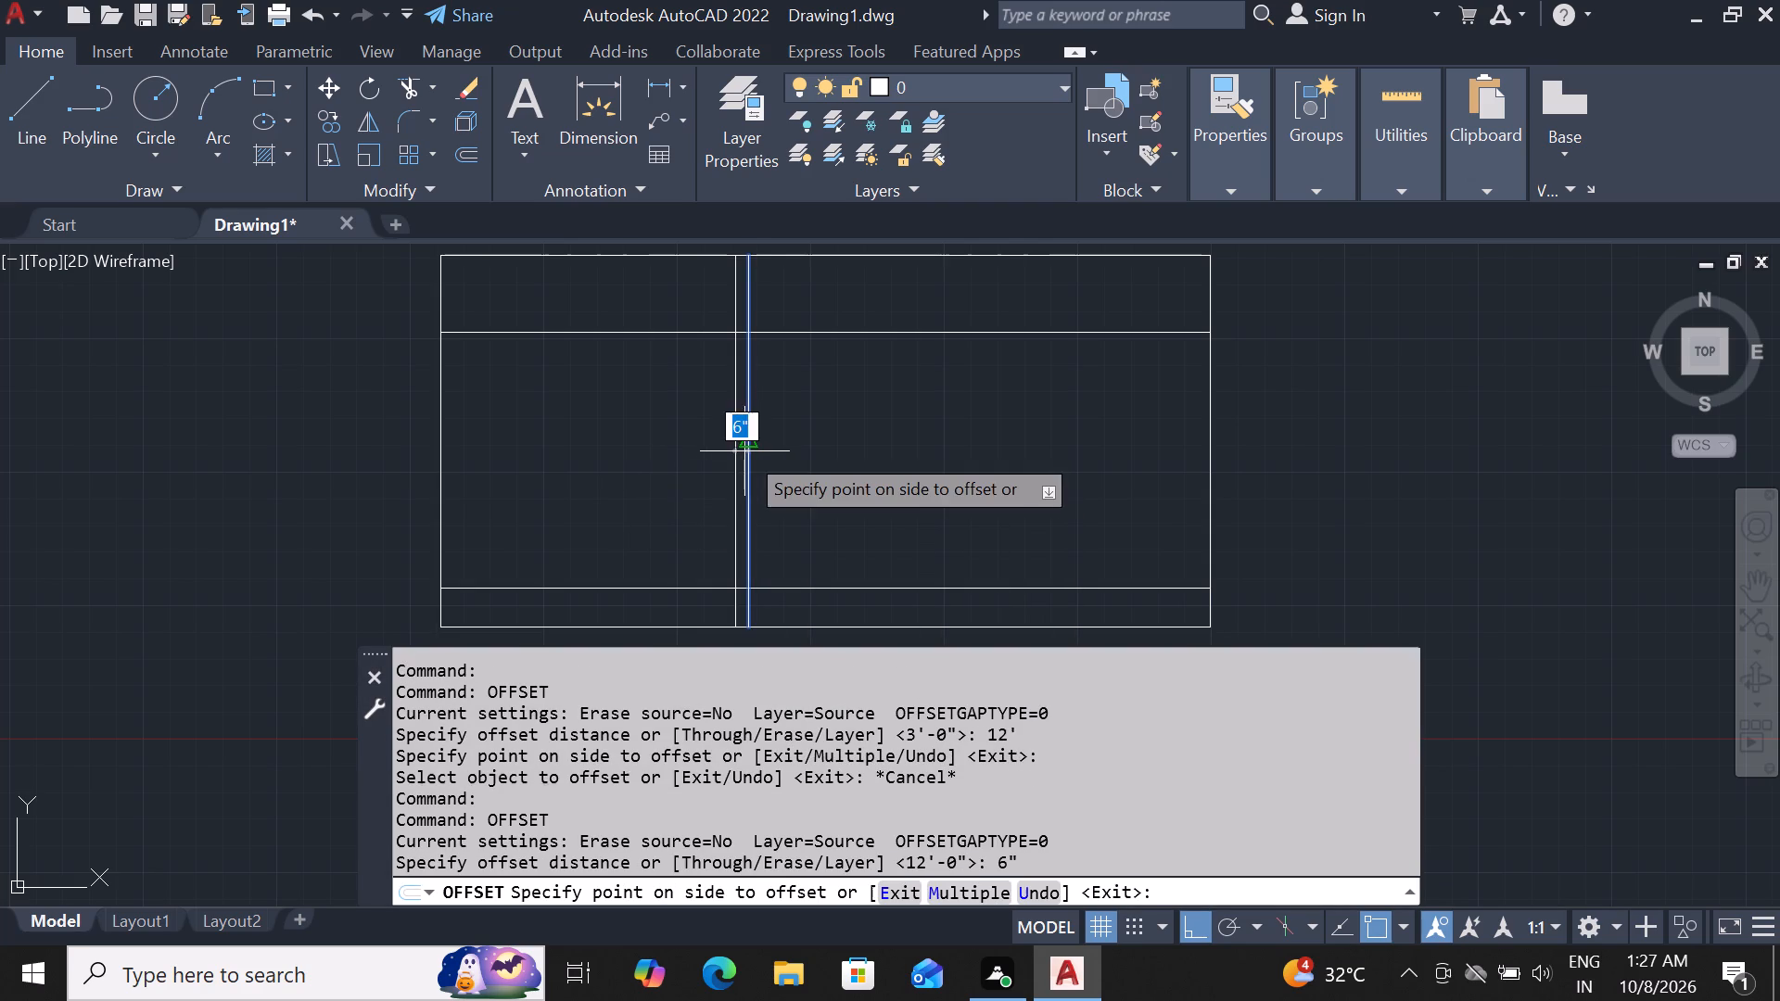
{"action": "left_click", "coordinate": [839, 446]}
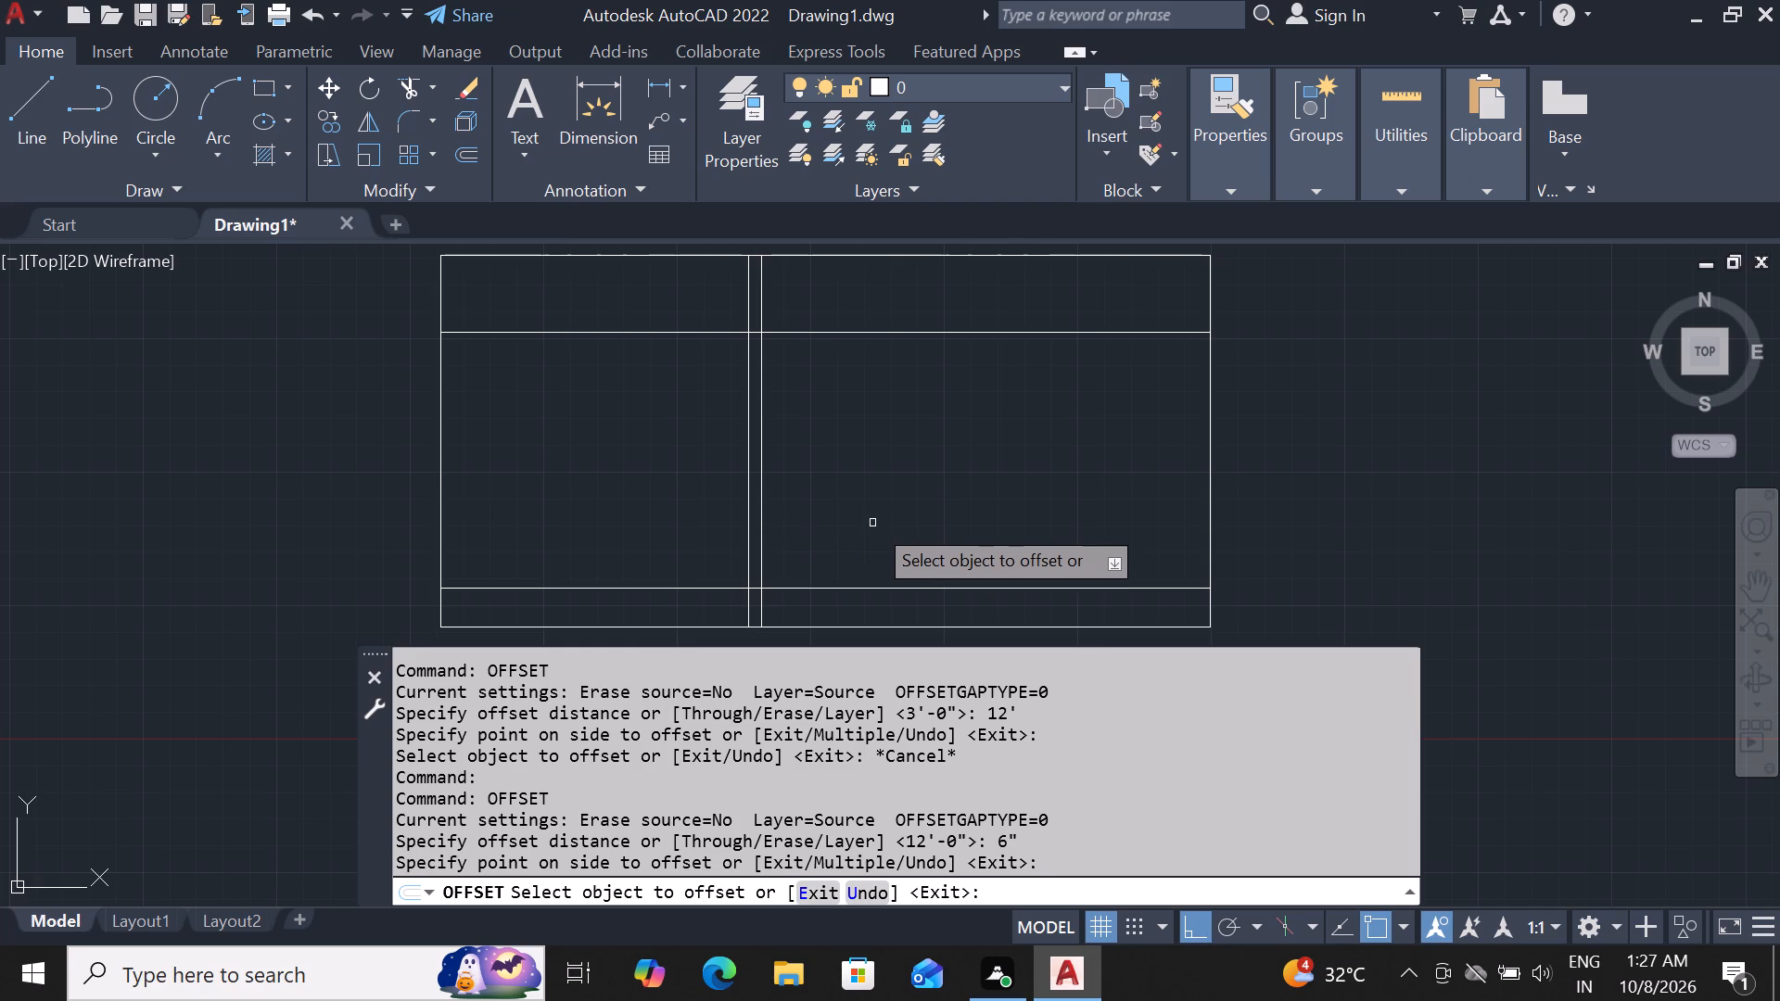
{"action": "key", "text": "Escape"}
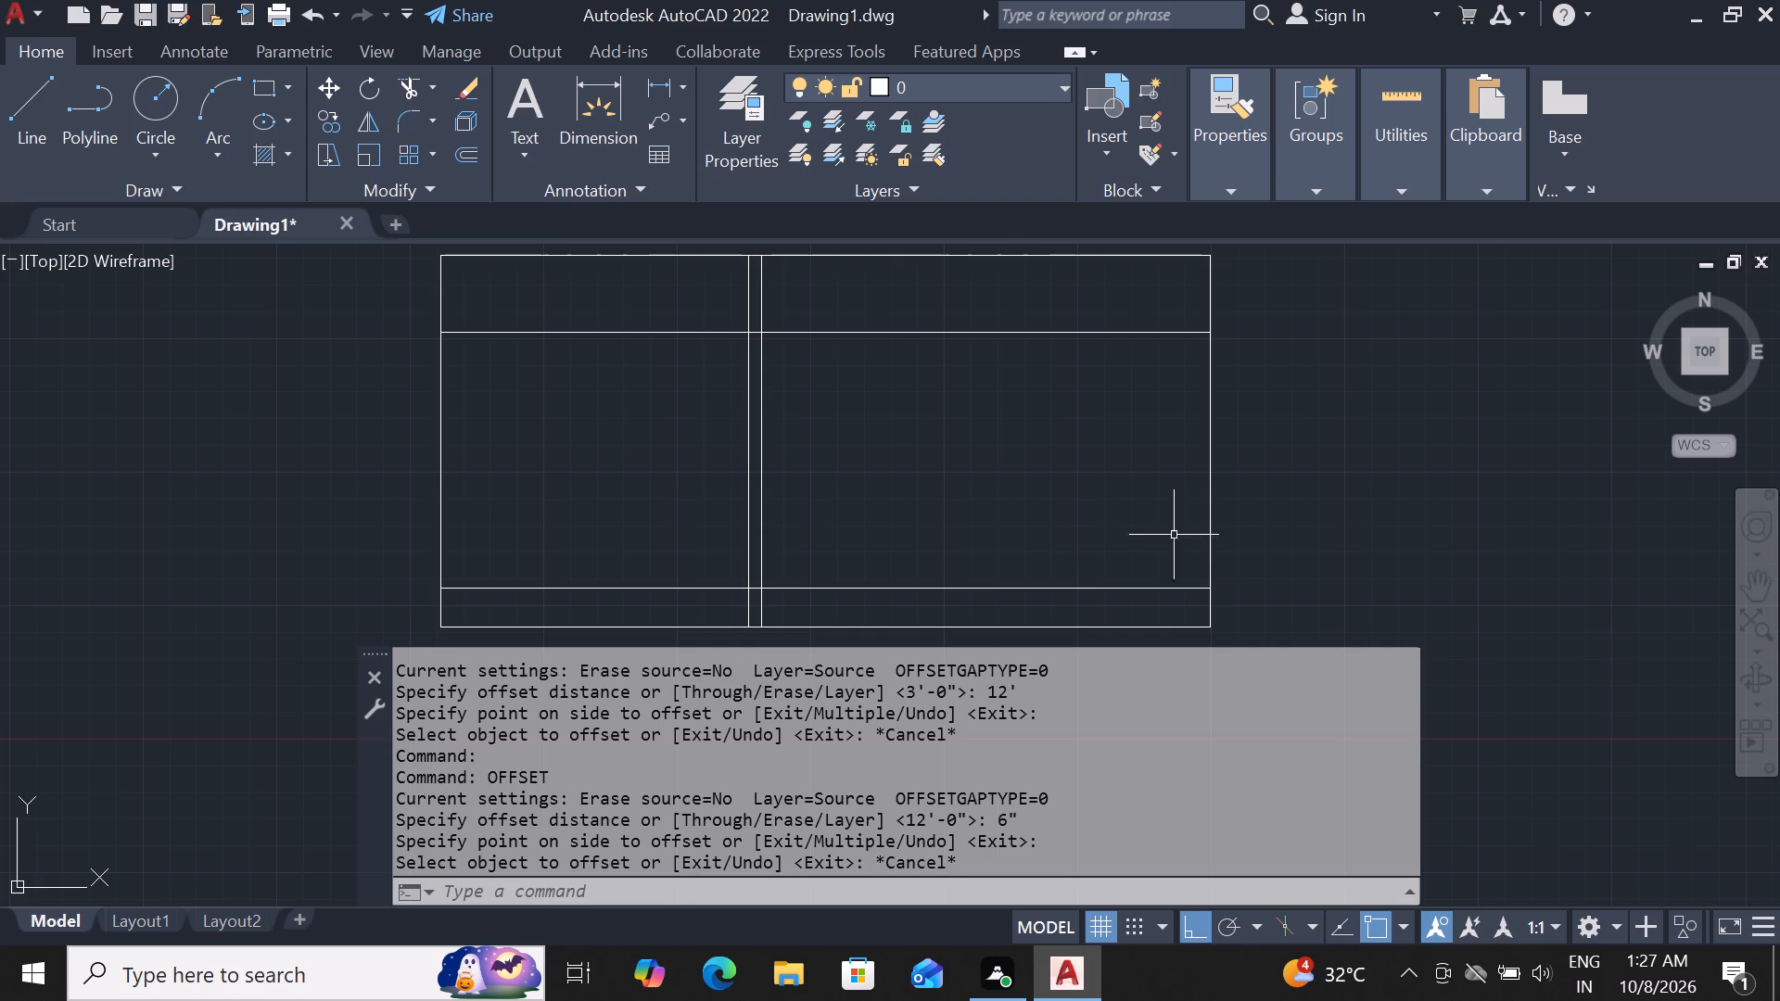
Check the widths of the bays on both sides of the interior vertical line pair, along the base band's top line.
{"action": "scroll", "coordinate": [1203, 514], "scroll_direction": "up", "scroll_amount": 1}
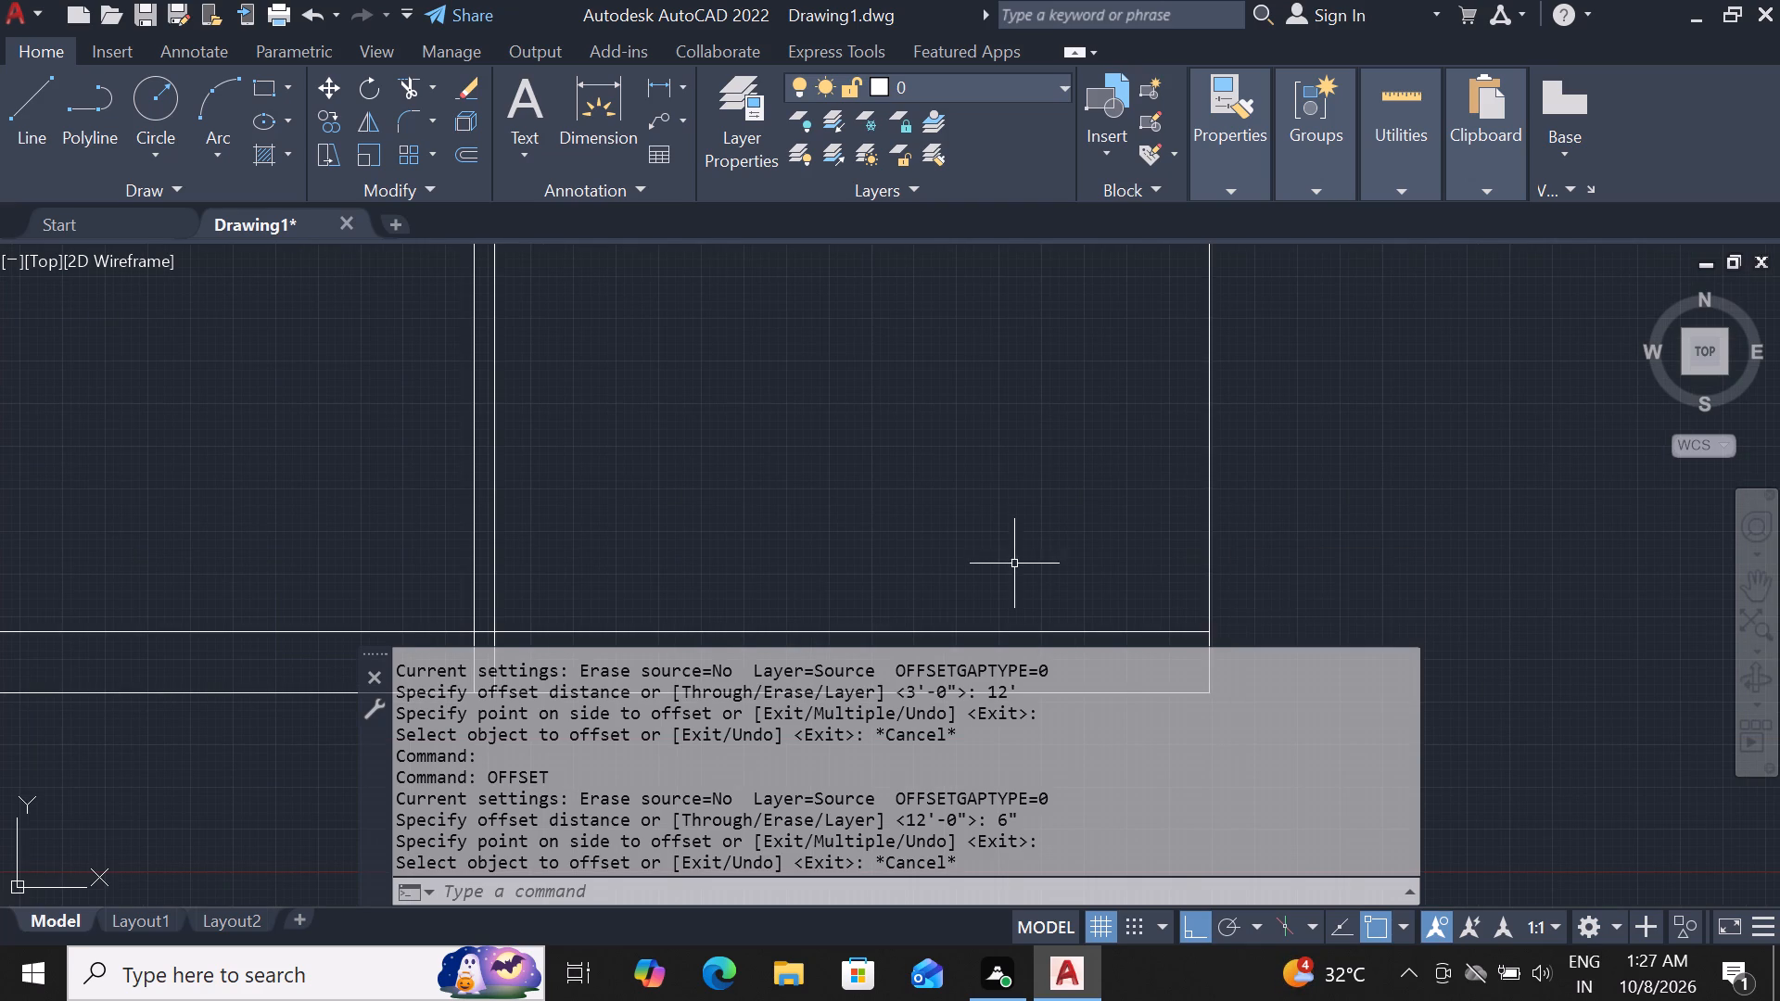
{"action": "scroll", "coordinate": [1008, 554], "scroll_direction": "down", "scroll_amount": 2}
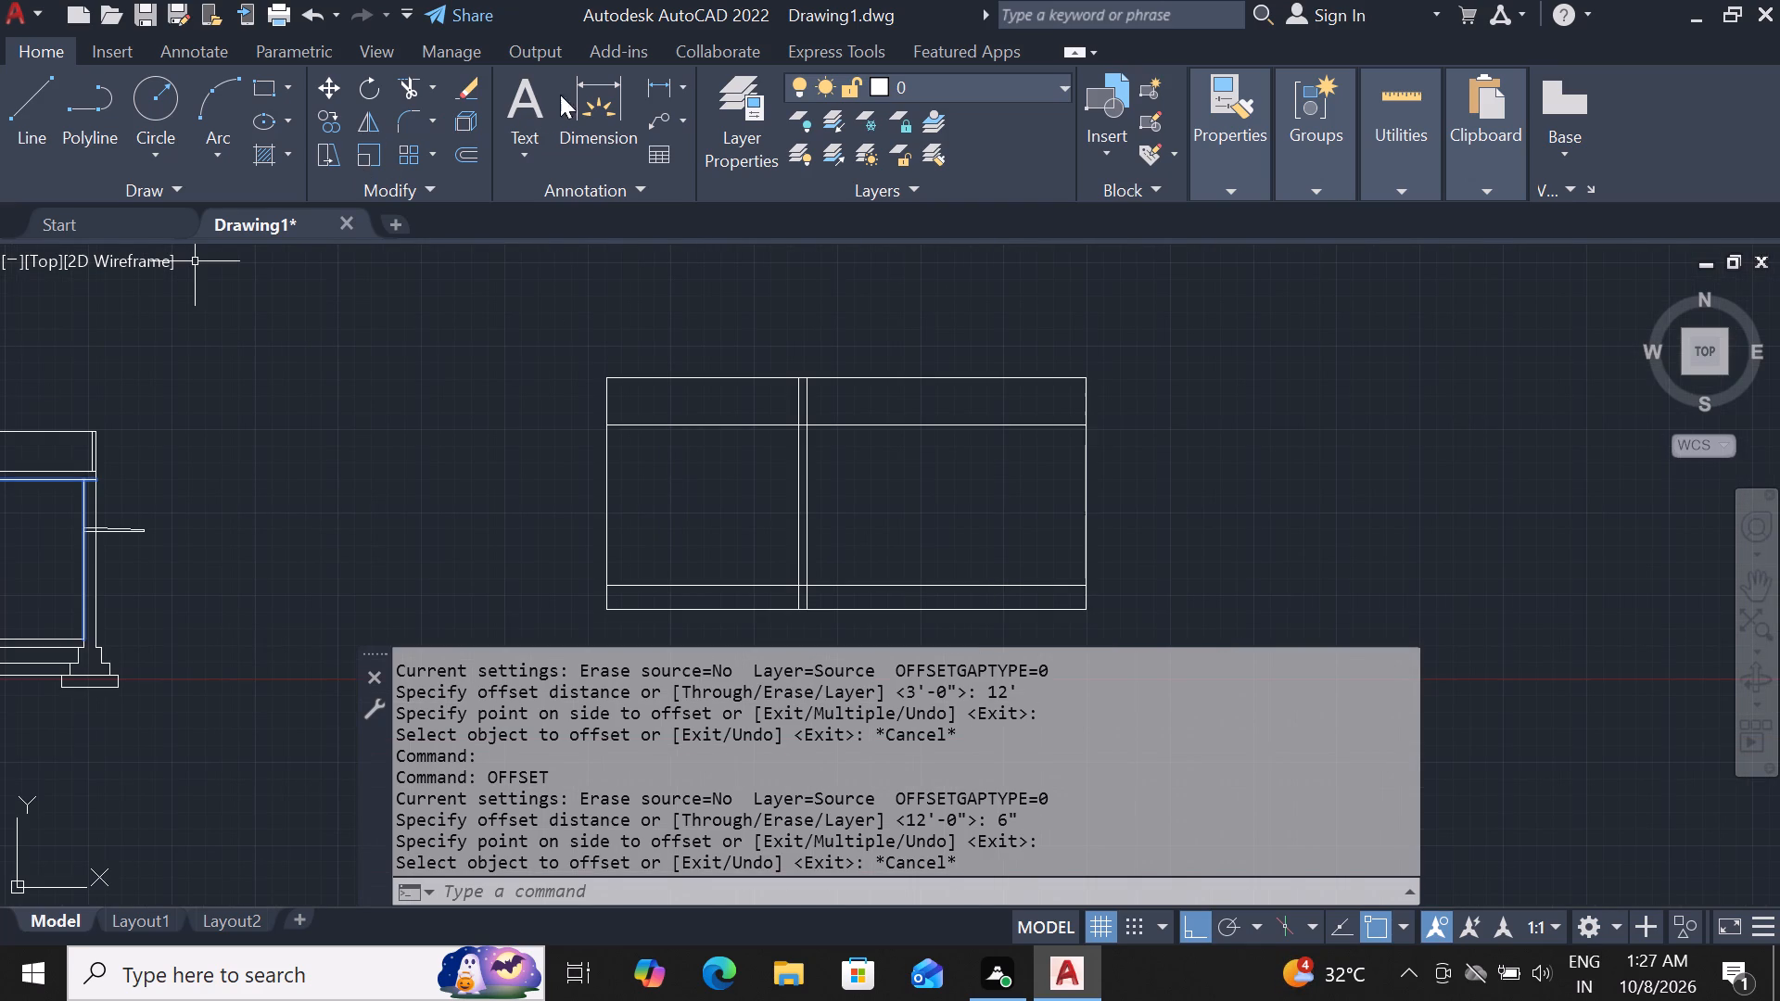
{"action": "left_click", "coordinate": [601, 83]}
{"action": "scroll", "coordinate": [612, 147], "scroll_direction": "down", "scroll_amount": 1}
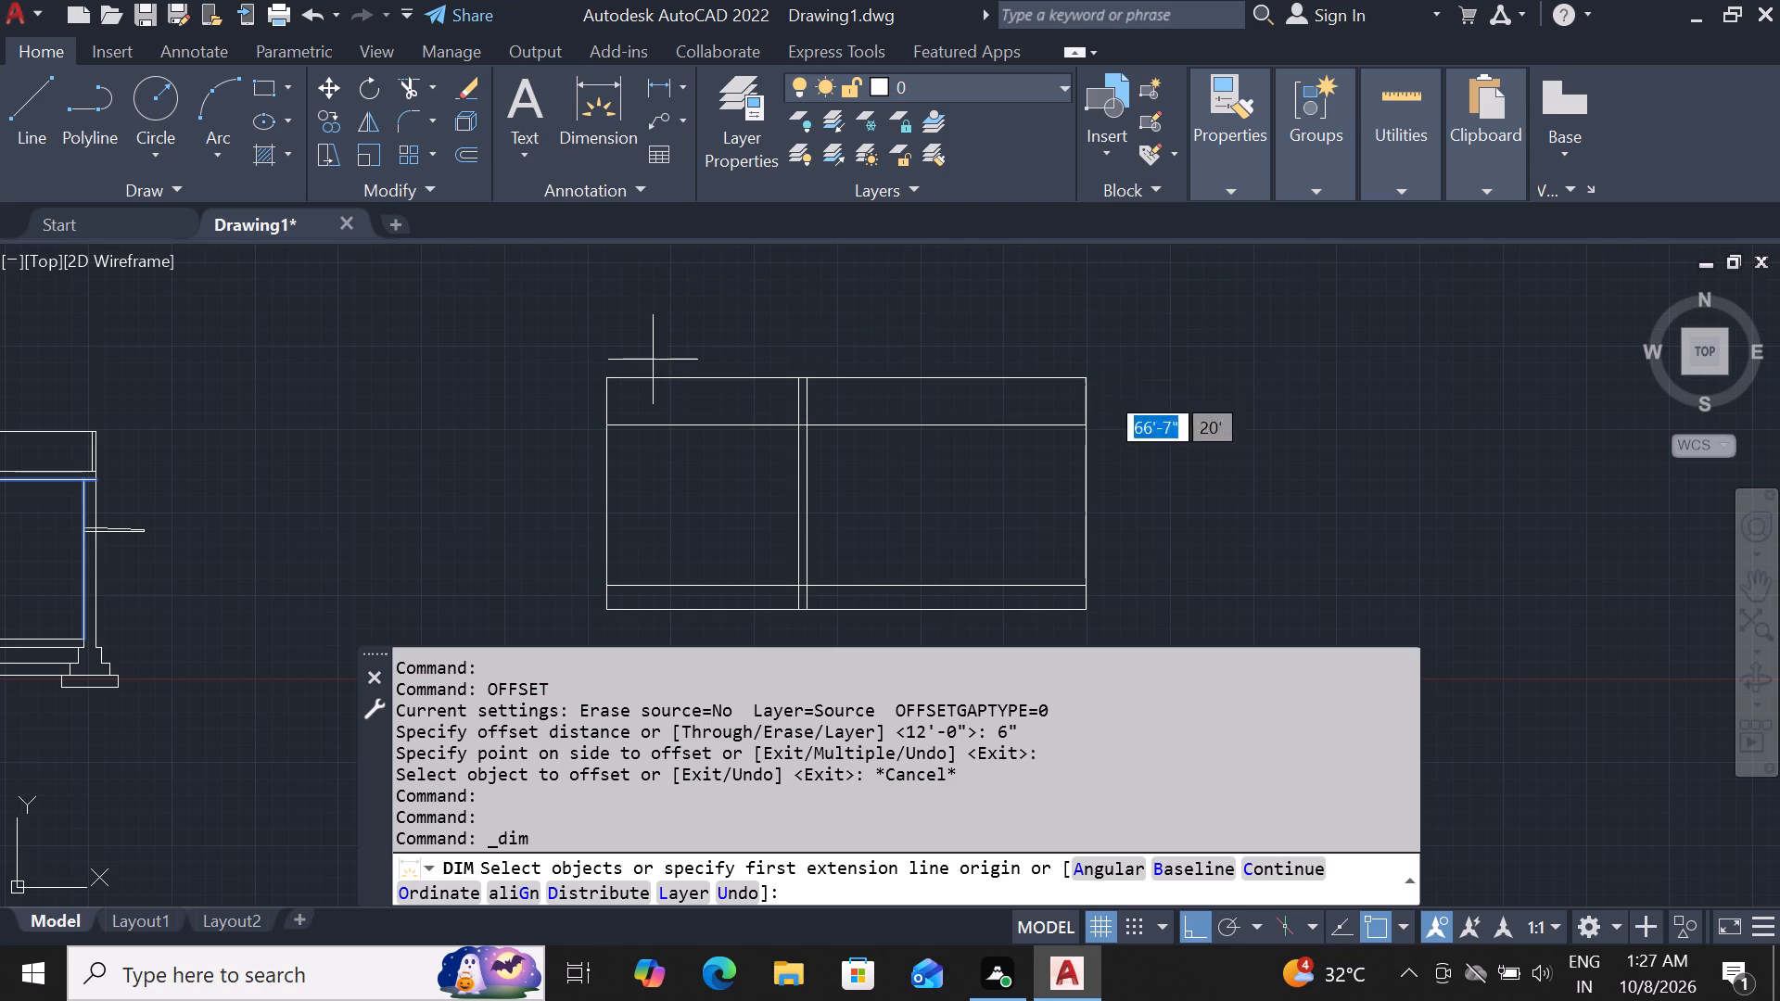
{"action": "scroll", "coordinate": [801, 580], "scroll_direction": "up", "scroll_amount": 2}
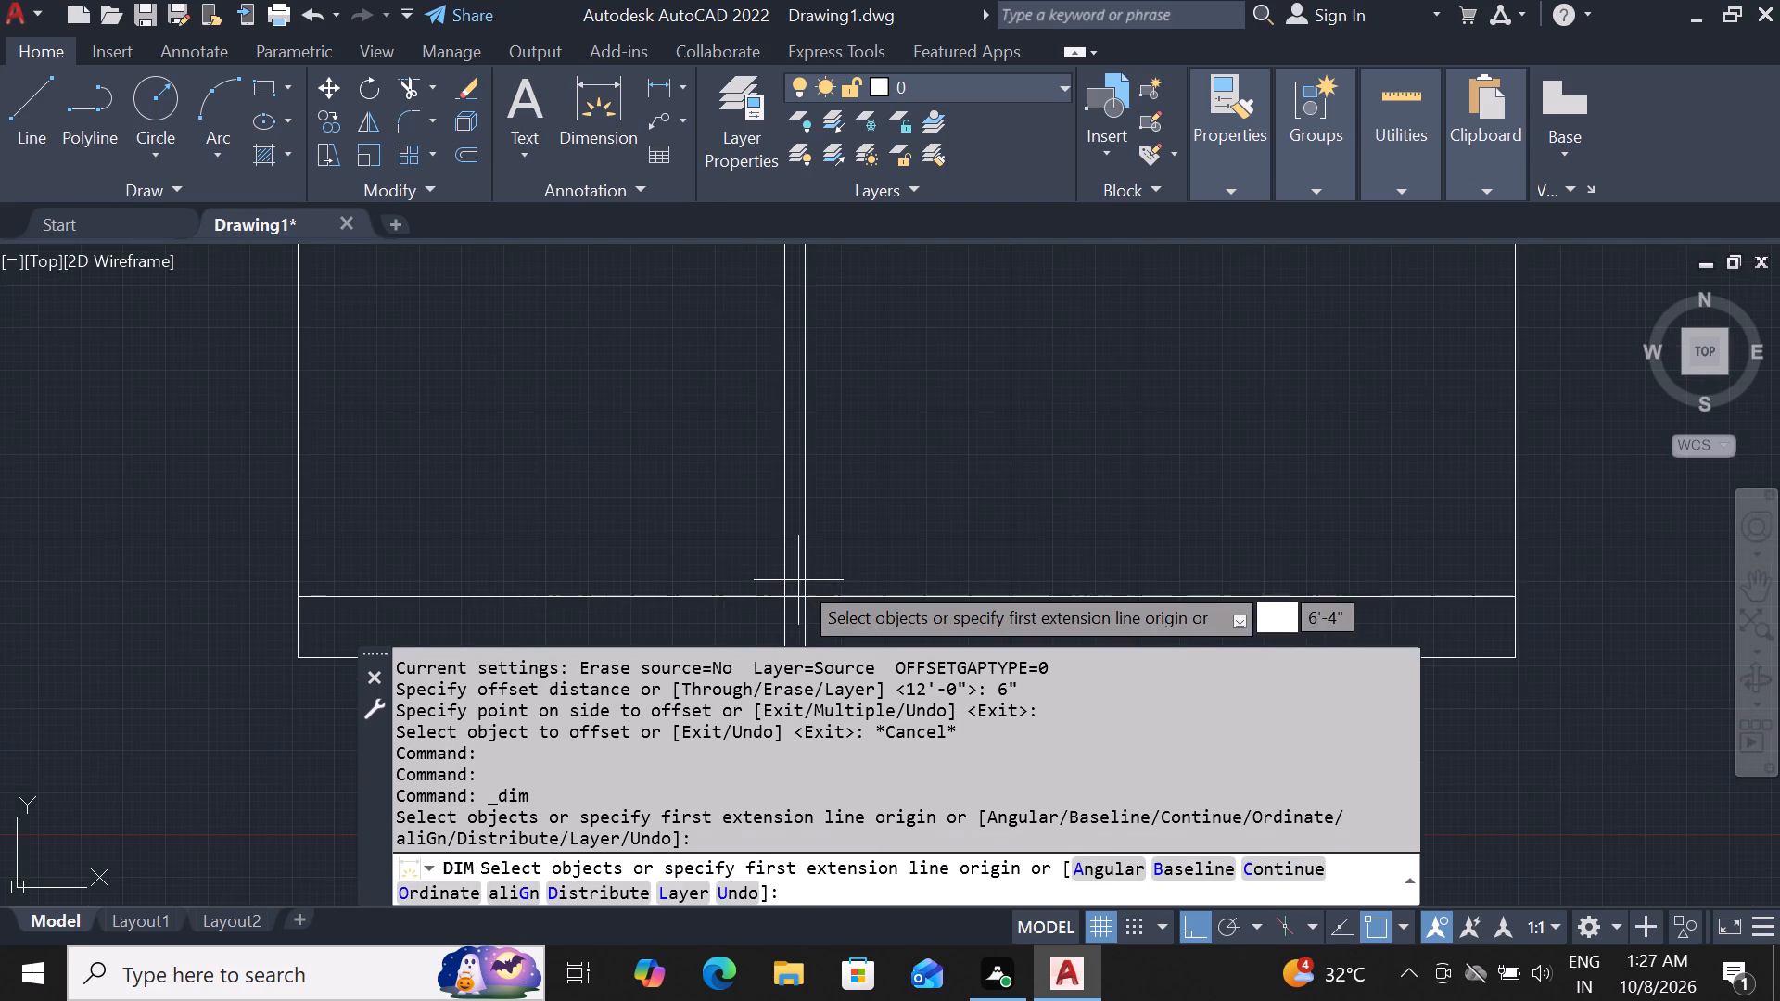
{"action": "left_click_drag", "start_coordinate": [805, 600], "coordinate": [815, 600]}
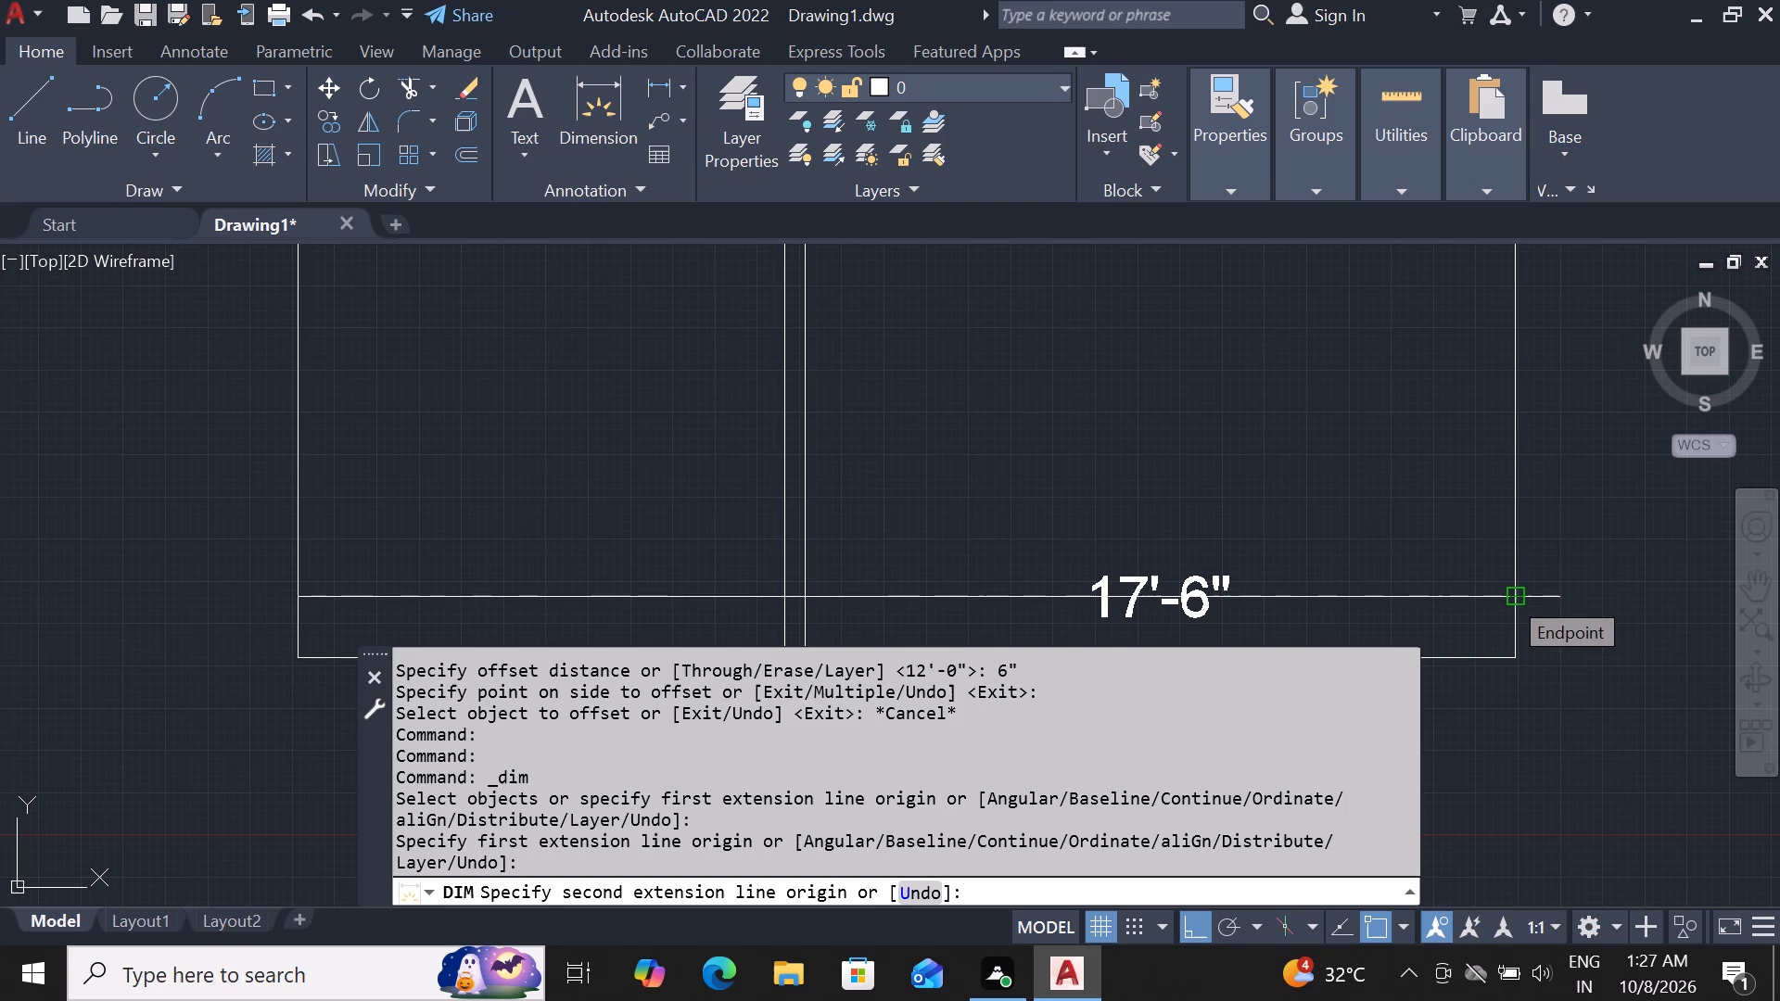
{"action": "key", "text": "Escape"}
{"action": "key", "text": "Escape"}
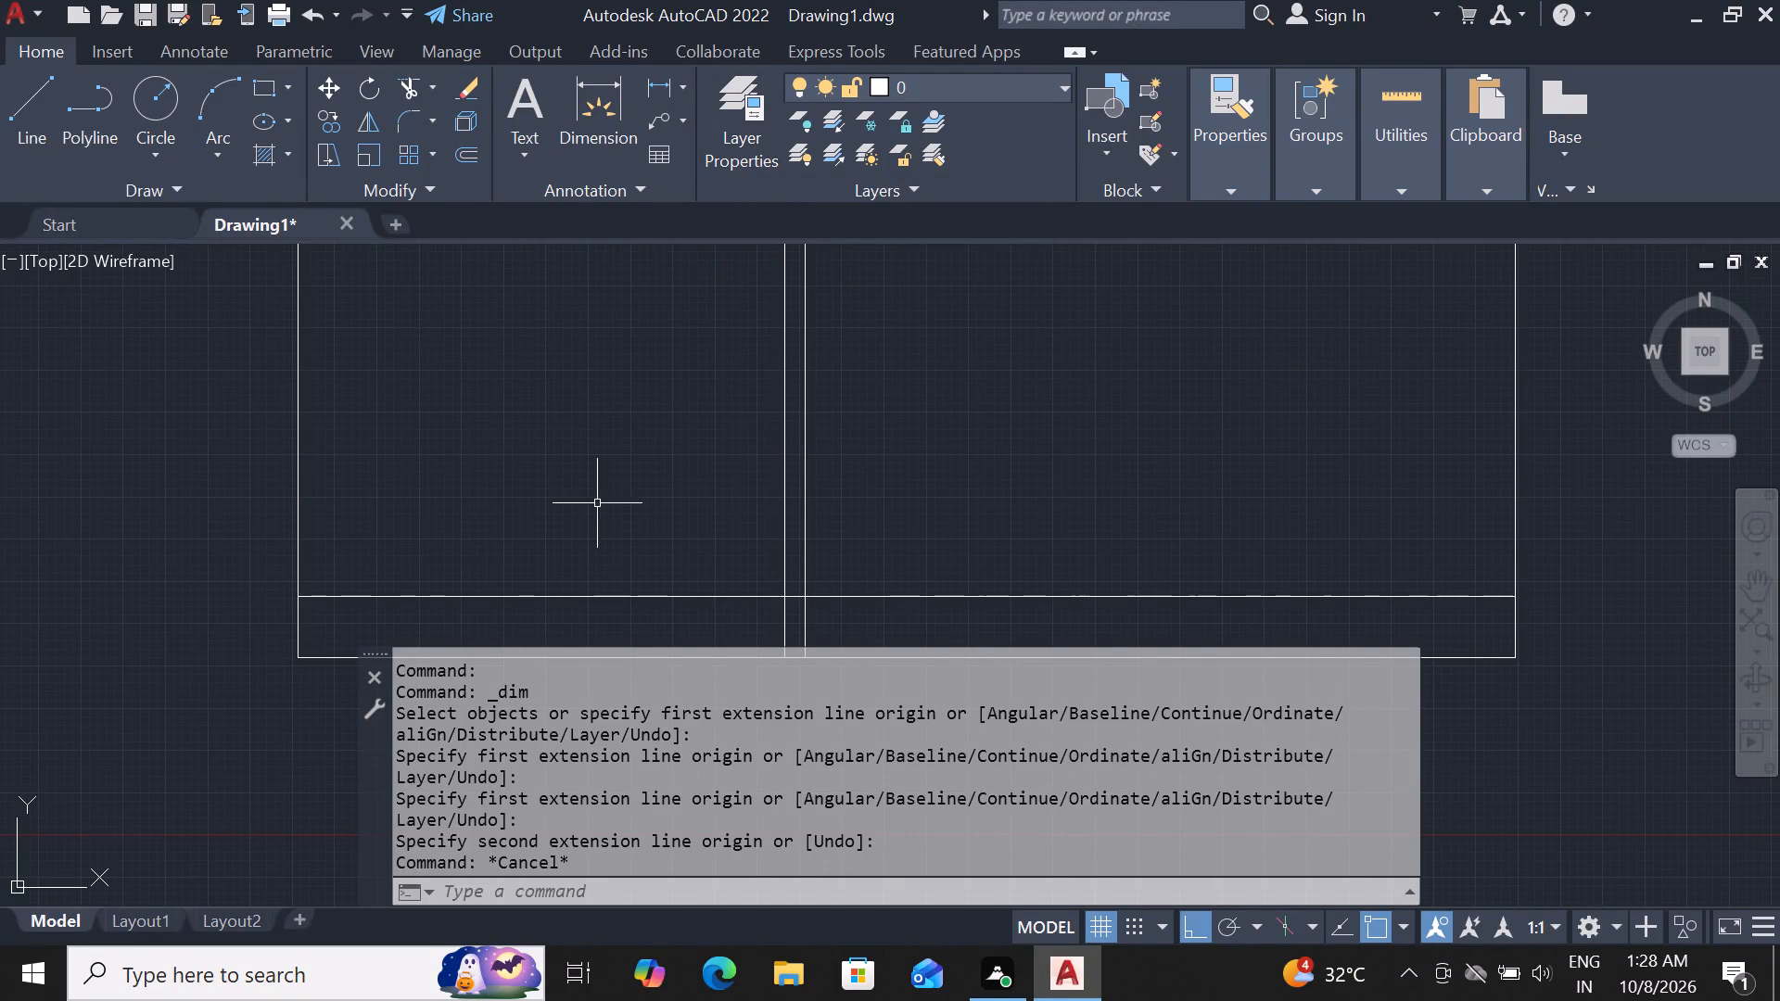
{"action": "left_click", "coordinate": [591, 98]}
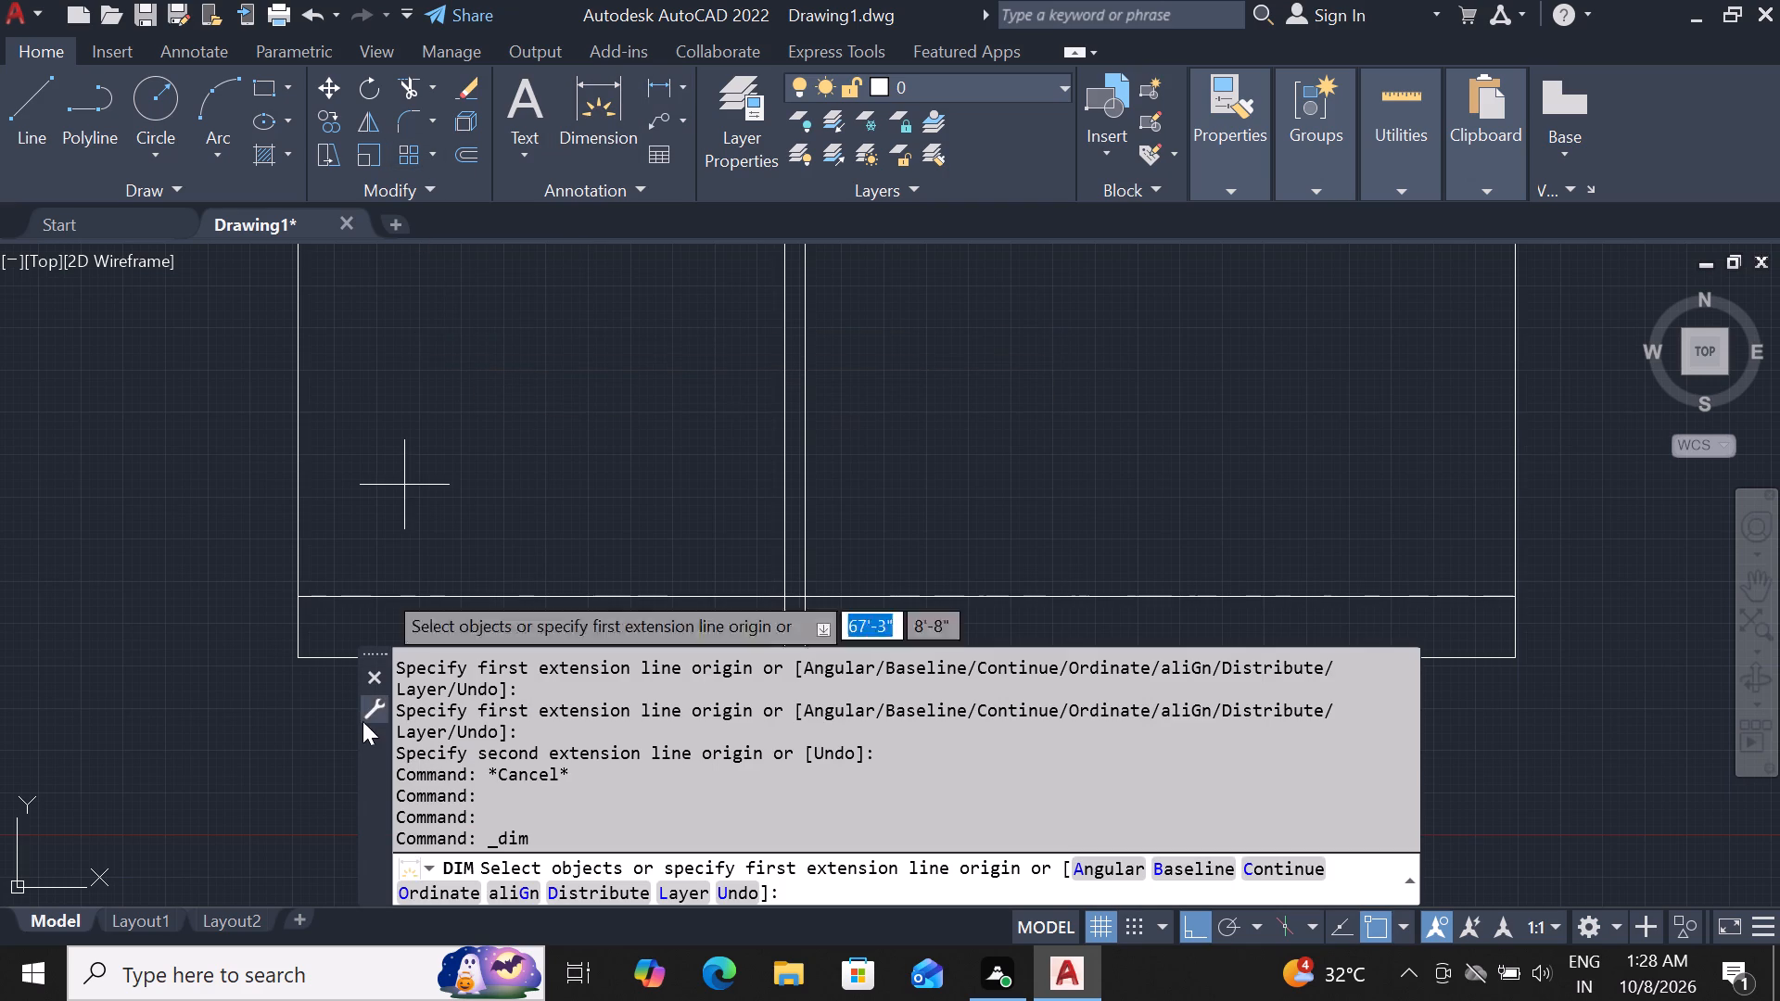
{"action": "left_click", "coordinate": [297, 598]}
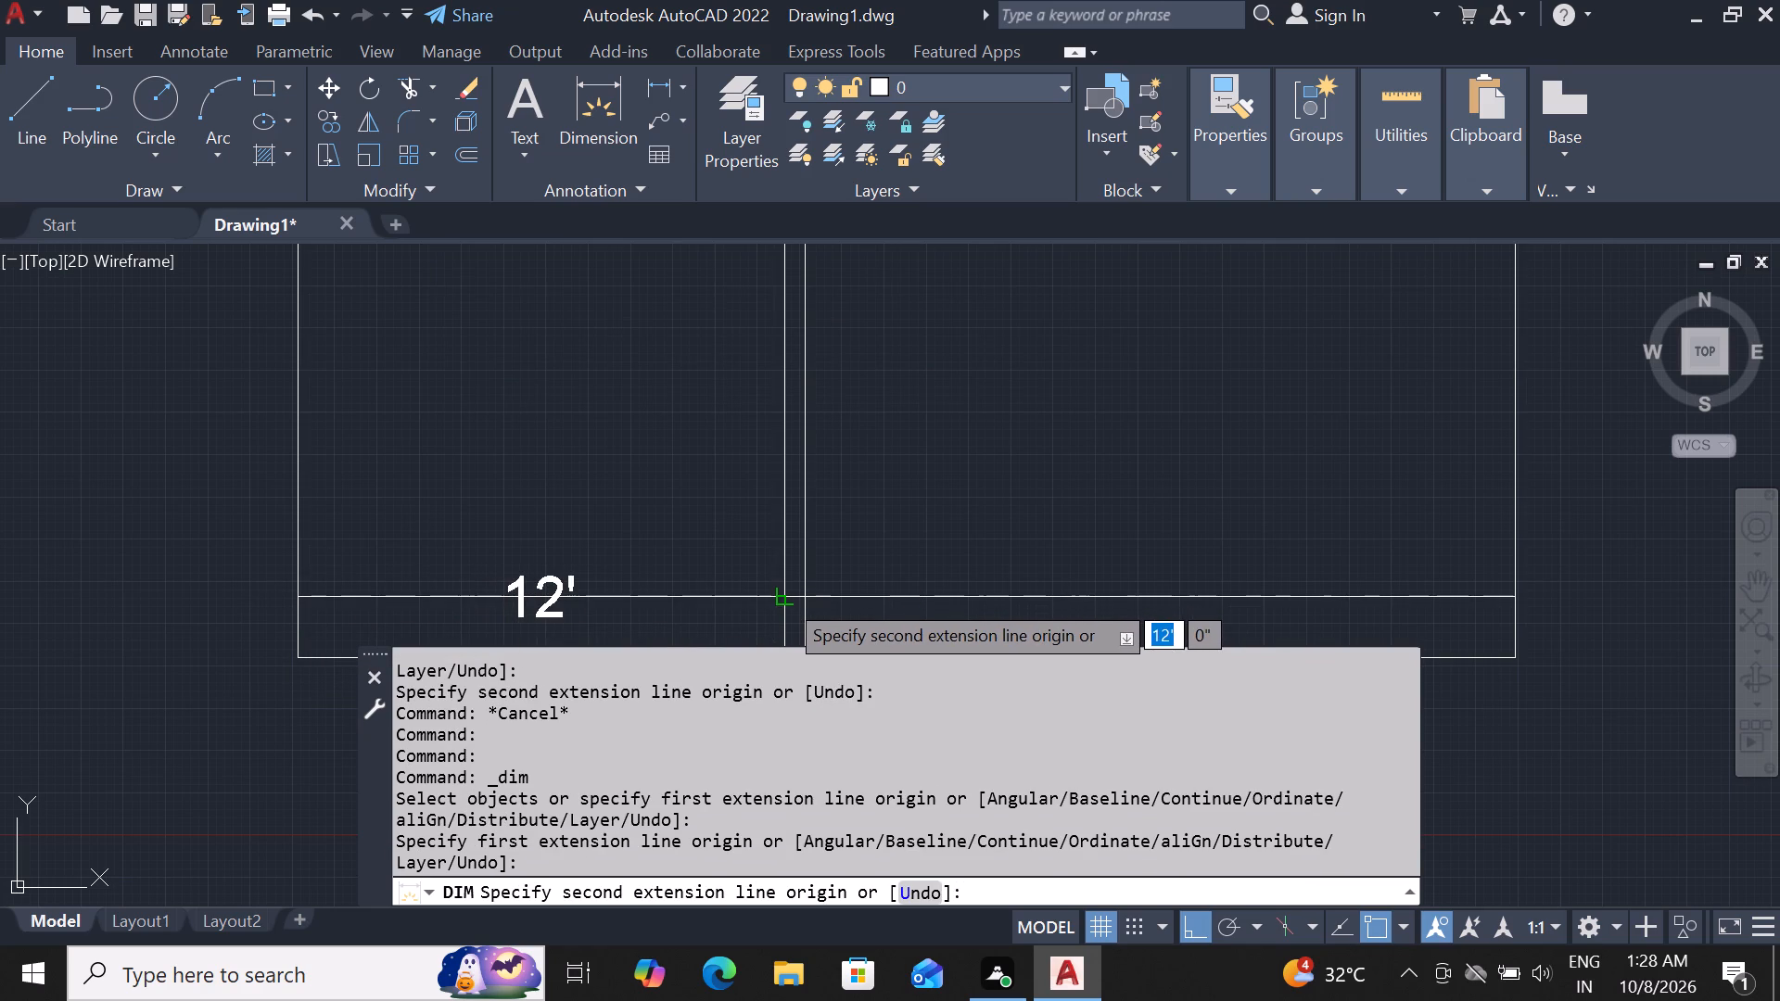
{"action": "key", "text": "Escape"}
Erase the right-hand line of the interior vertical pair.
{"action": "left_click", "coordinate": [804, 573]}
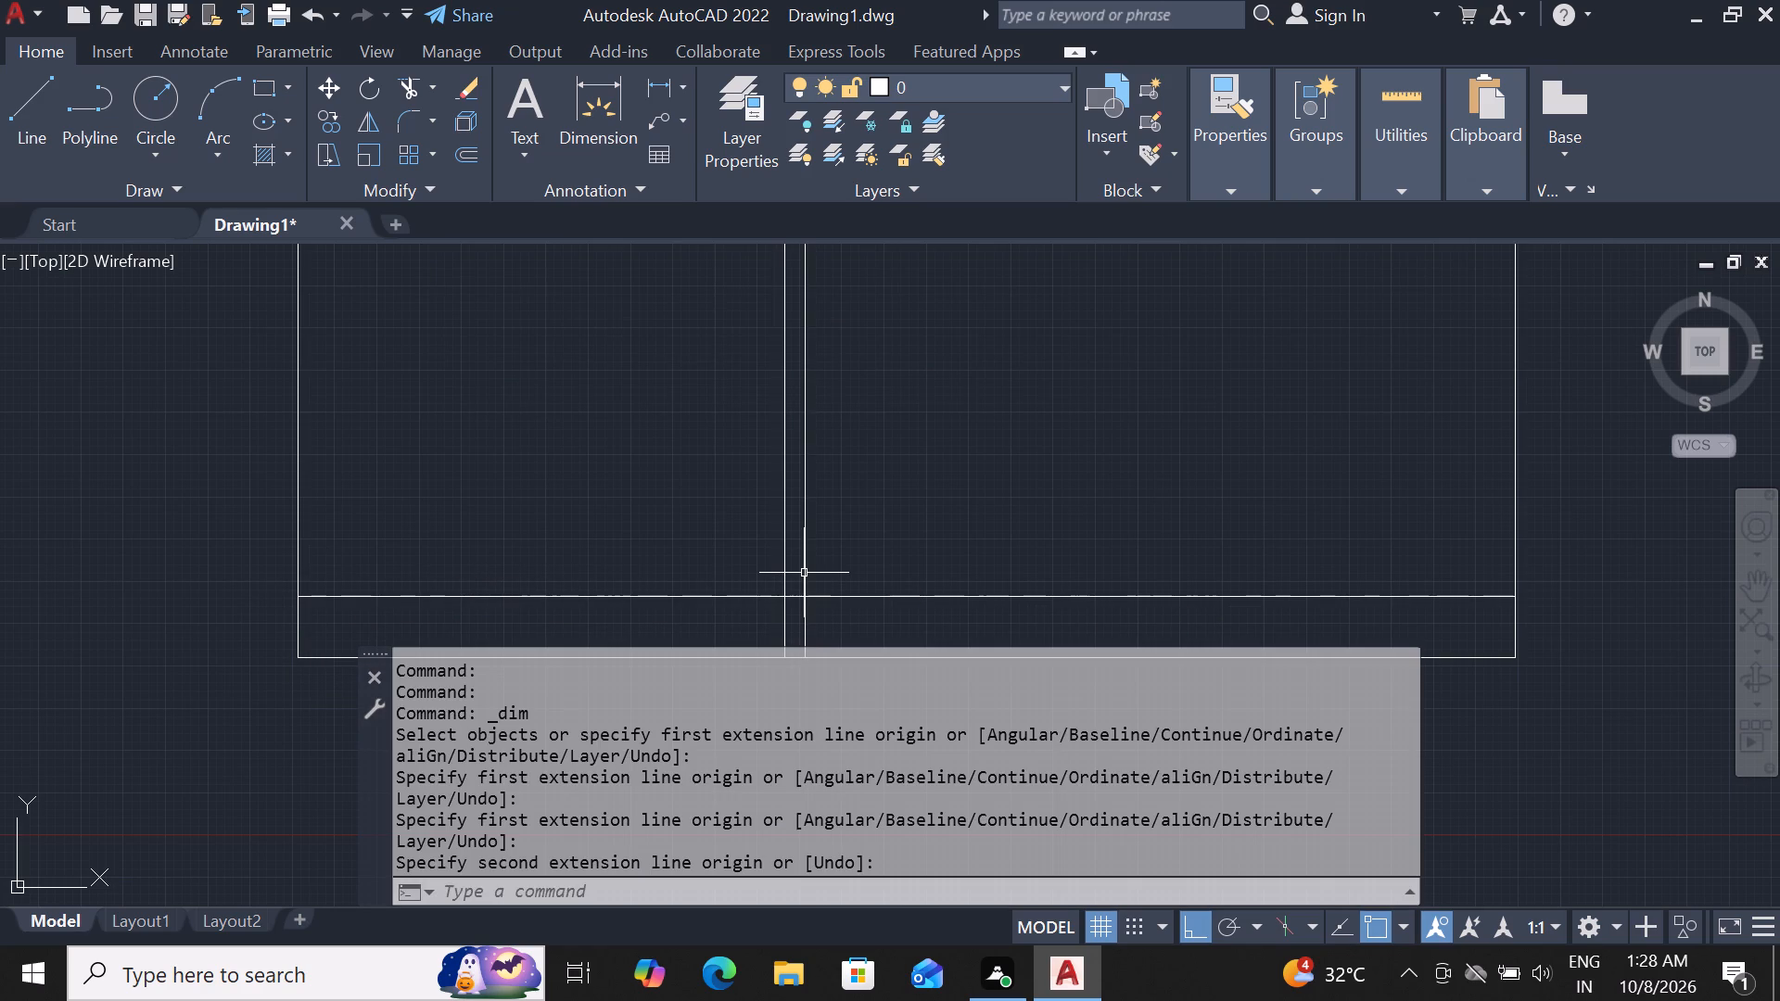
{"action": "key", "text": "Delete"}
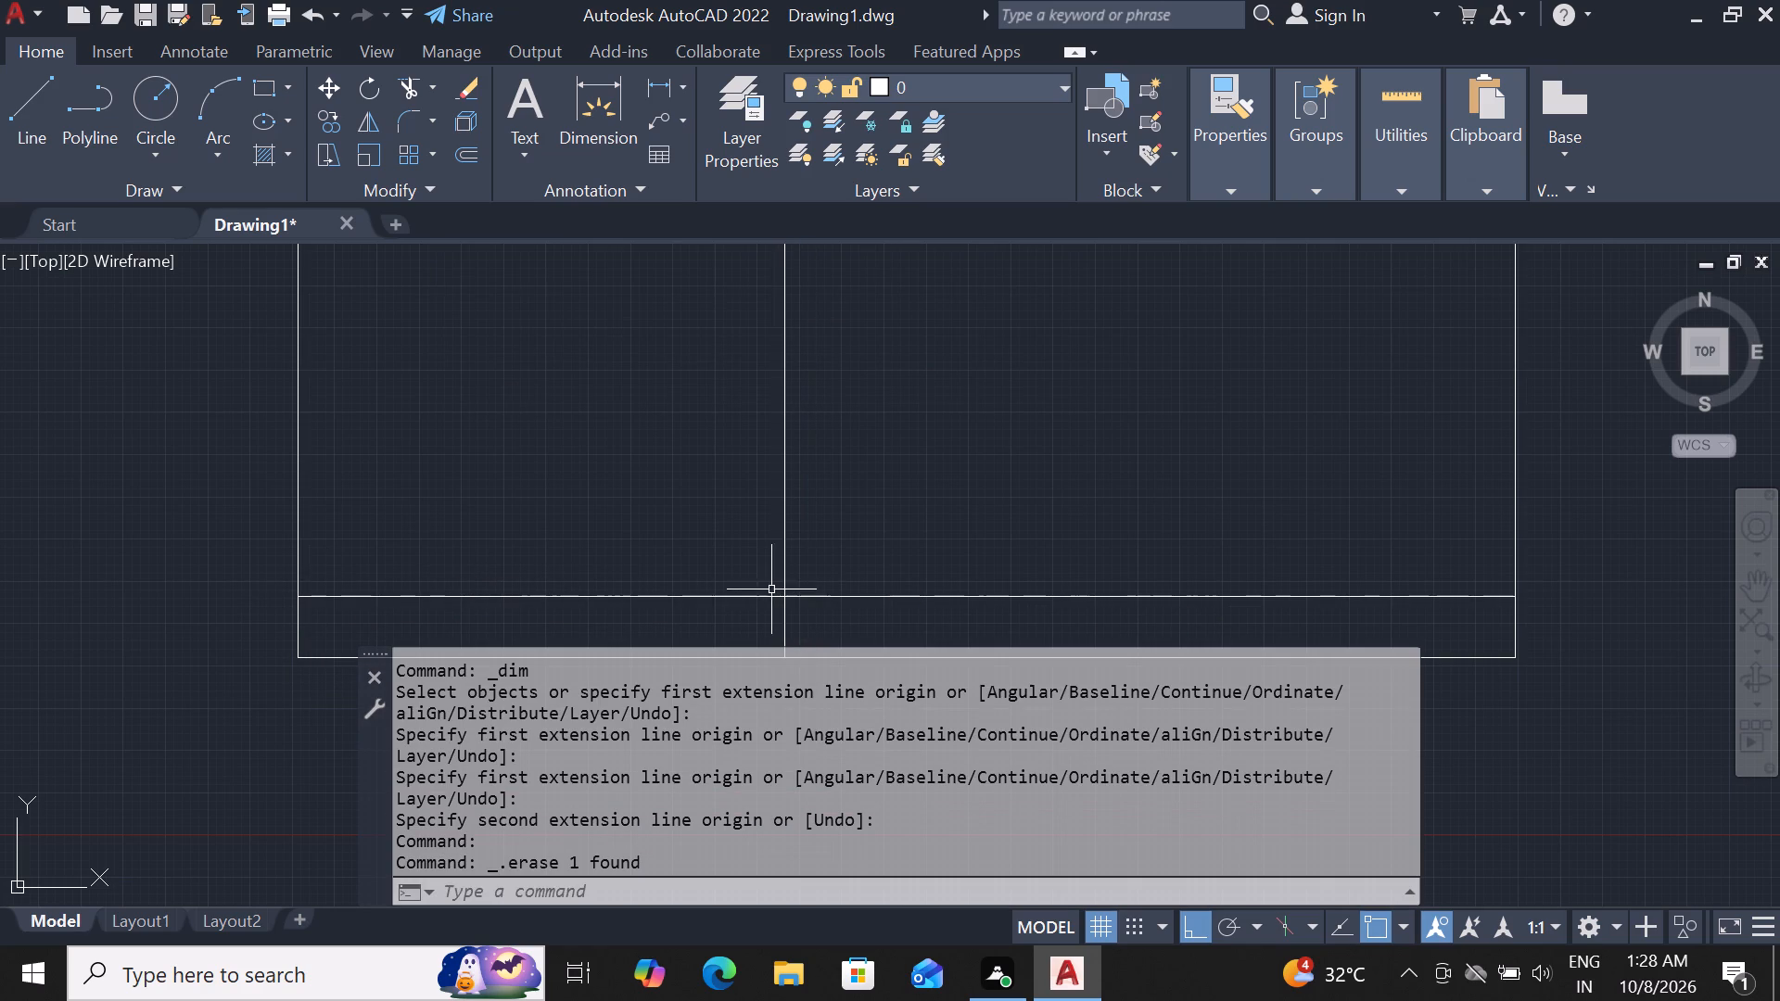
Offset the remaining interior vertical line 9" to the right.
{"action": "left_click", "coordinate": [783, 576]}
{"action": "type", "text": "of"}
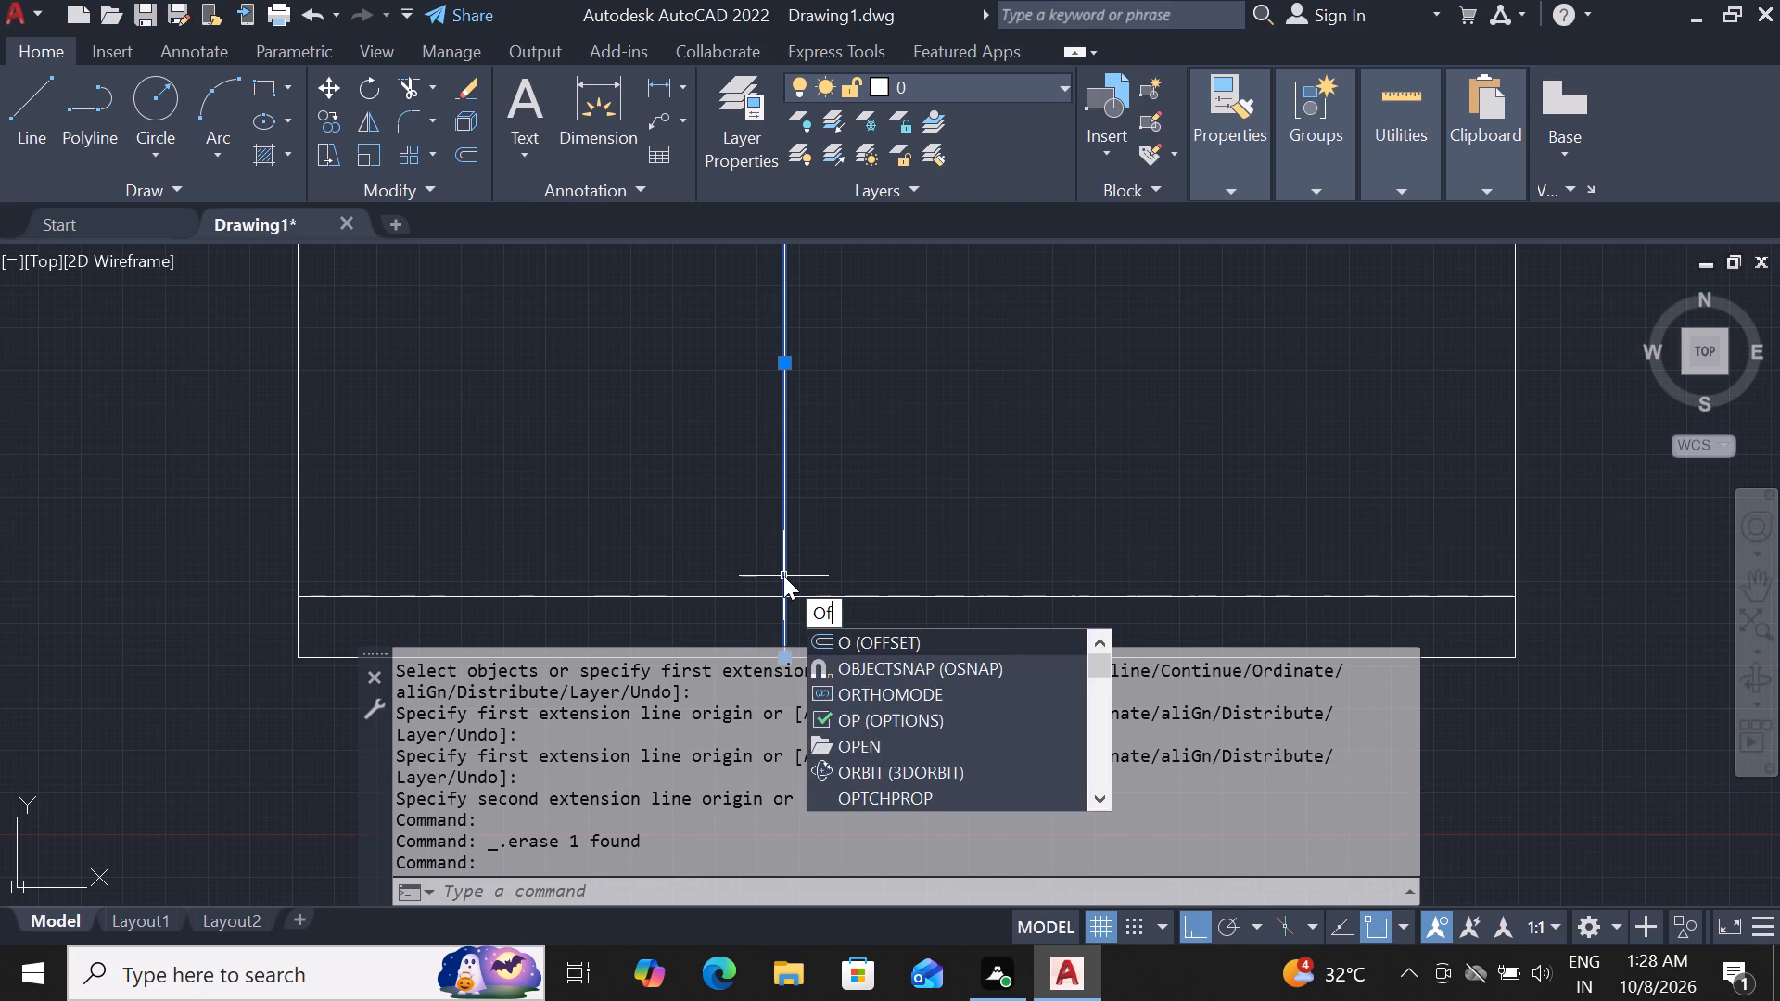
{"action": "key", "text": "space"}
{"action": "type", "text": "9\""}
{"action": "key", "text": "Return"}
{"action": "left_click", "coordinate": [869, 548]}
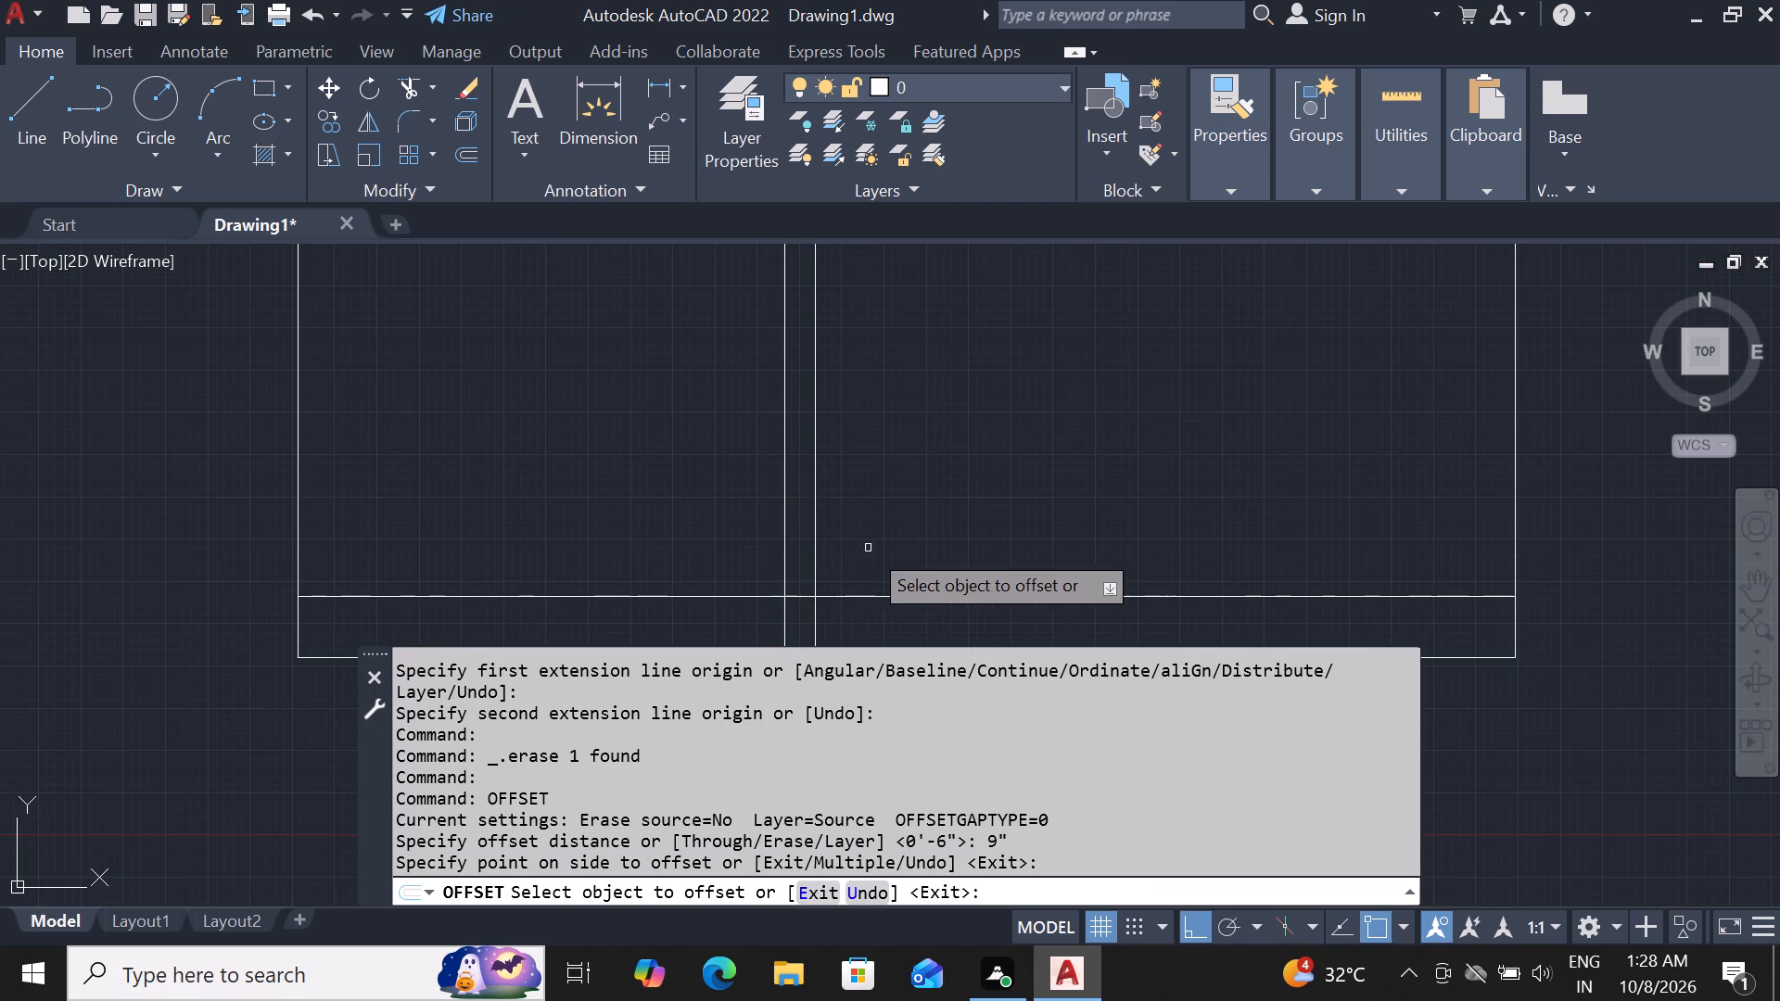
{"action": "key", "text": "Escape"}
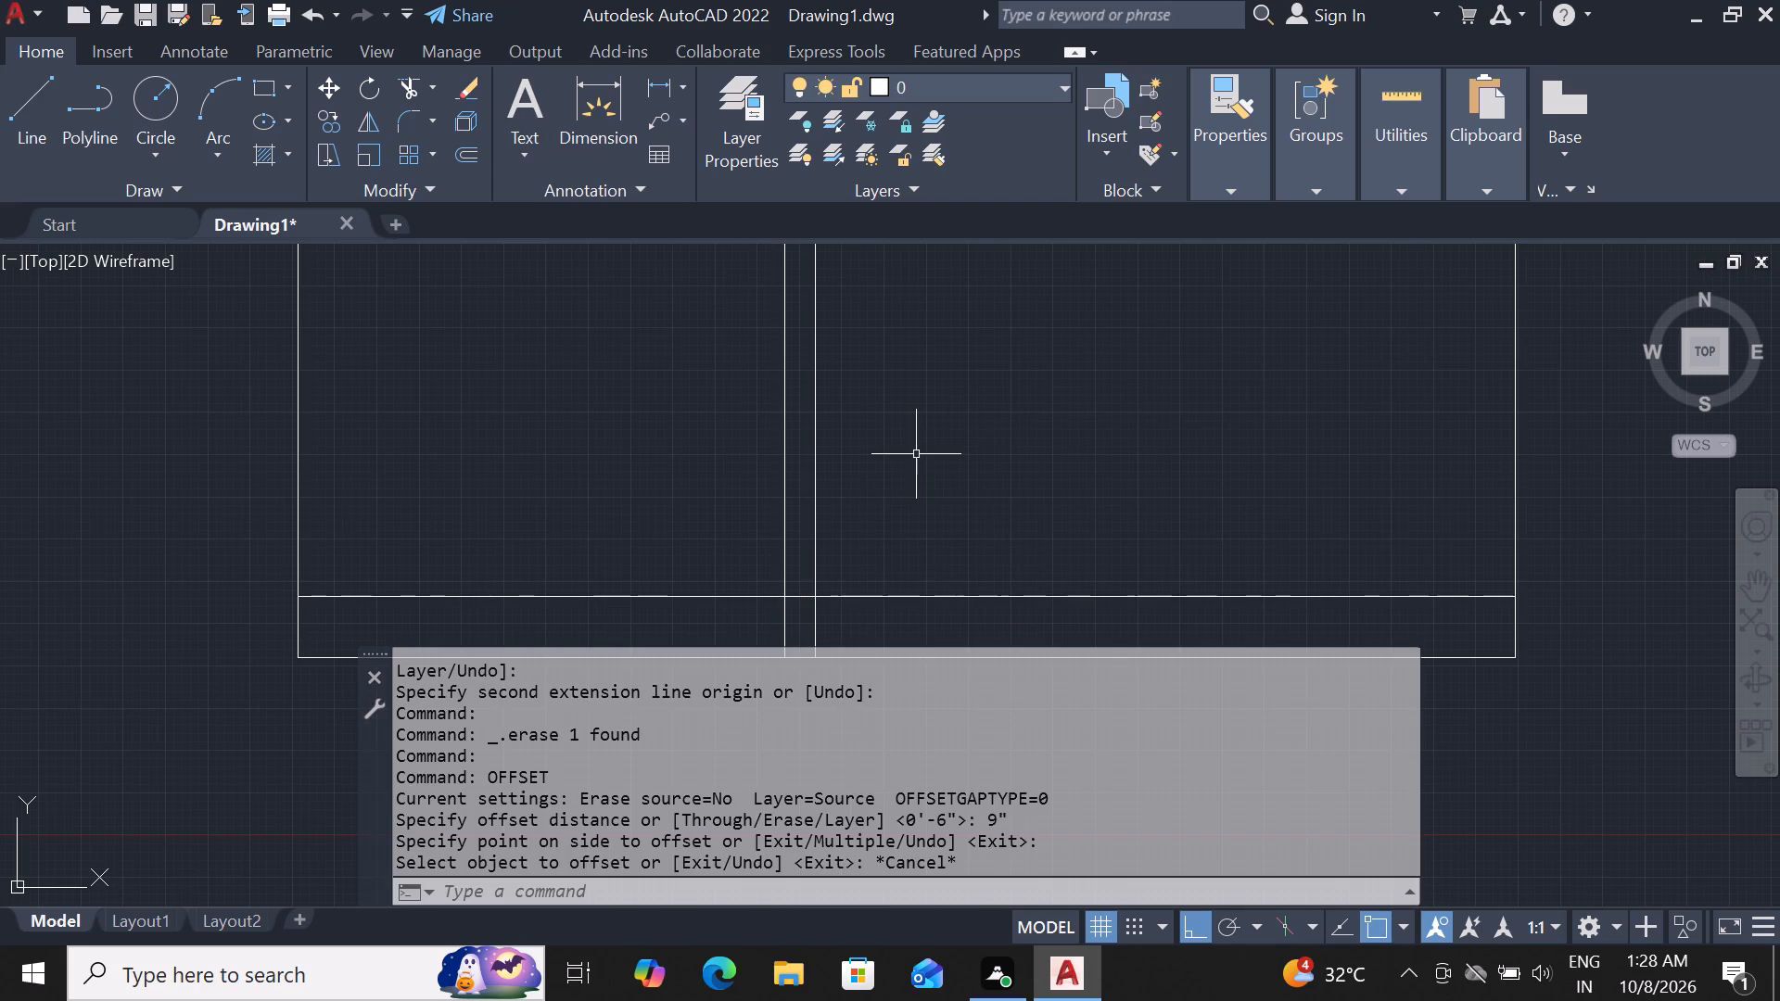
Draw a line along the base band's top from the 9" offset line to the elevation's right side line.
{"action": "scroll", "coordinate": [916, 454], "scroll_direction": "down", "scroll_amount": 2}
{"action": "scroll", "coordinate": [1019, 470], "scroll_direction": "up", "scroll_amount": 1}
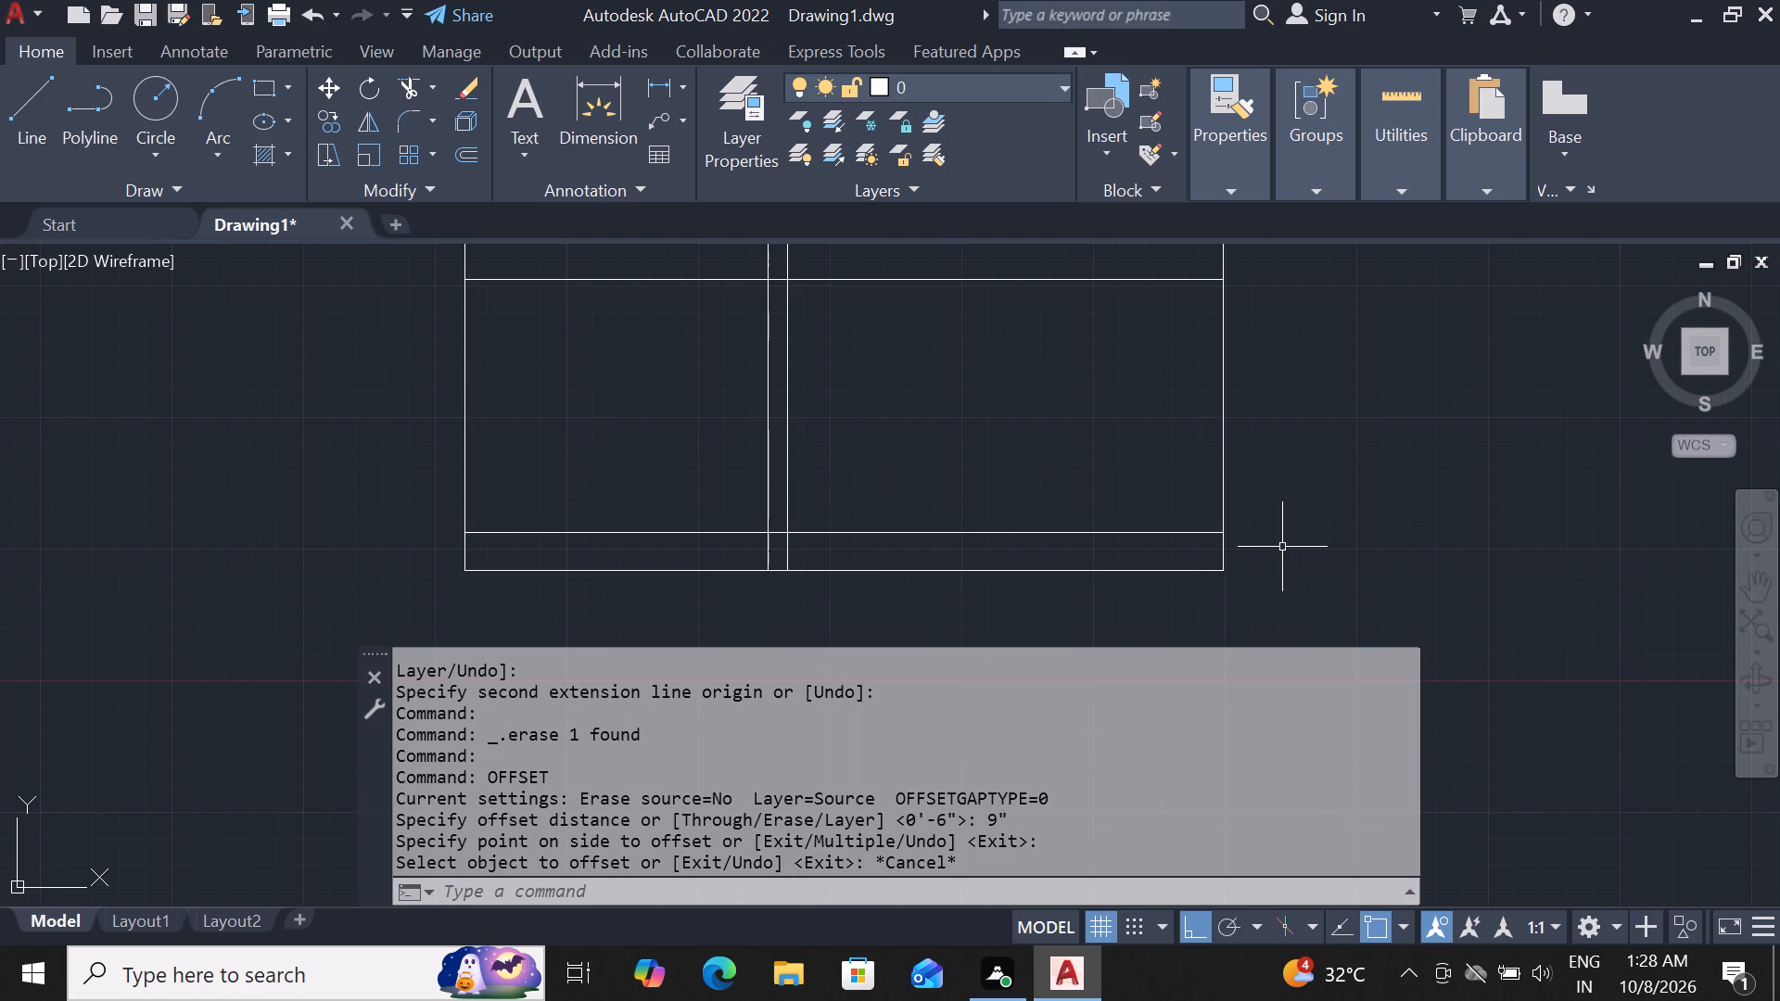
{"action": "scroll", "coordinate": [1242, 570], "scroll_direction": "up", "scroll_amount": 1}
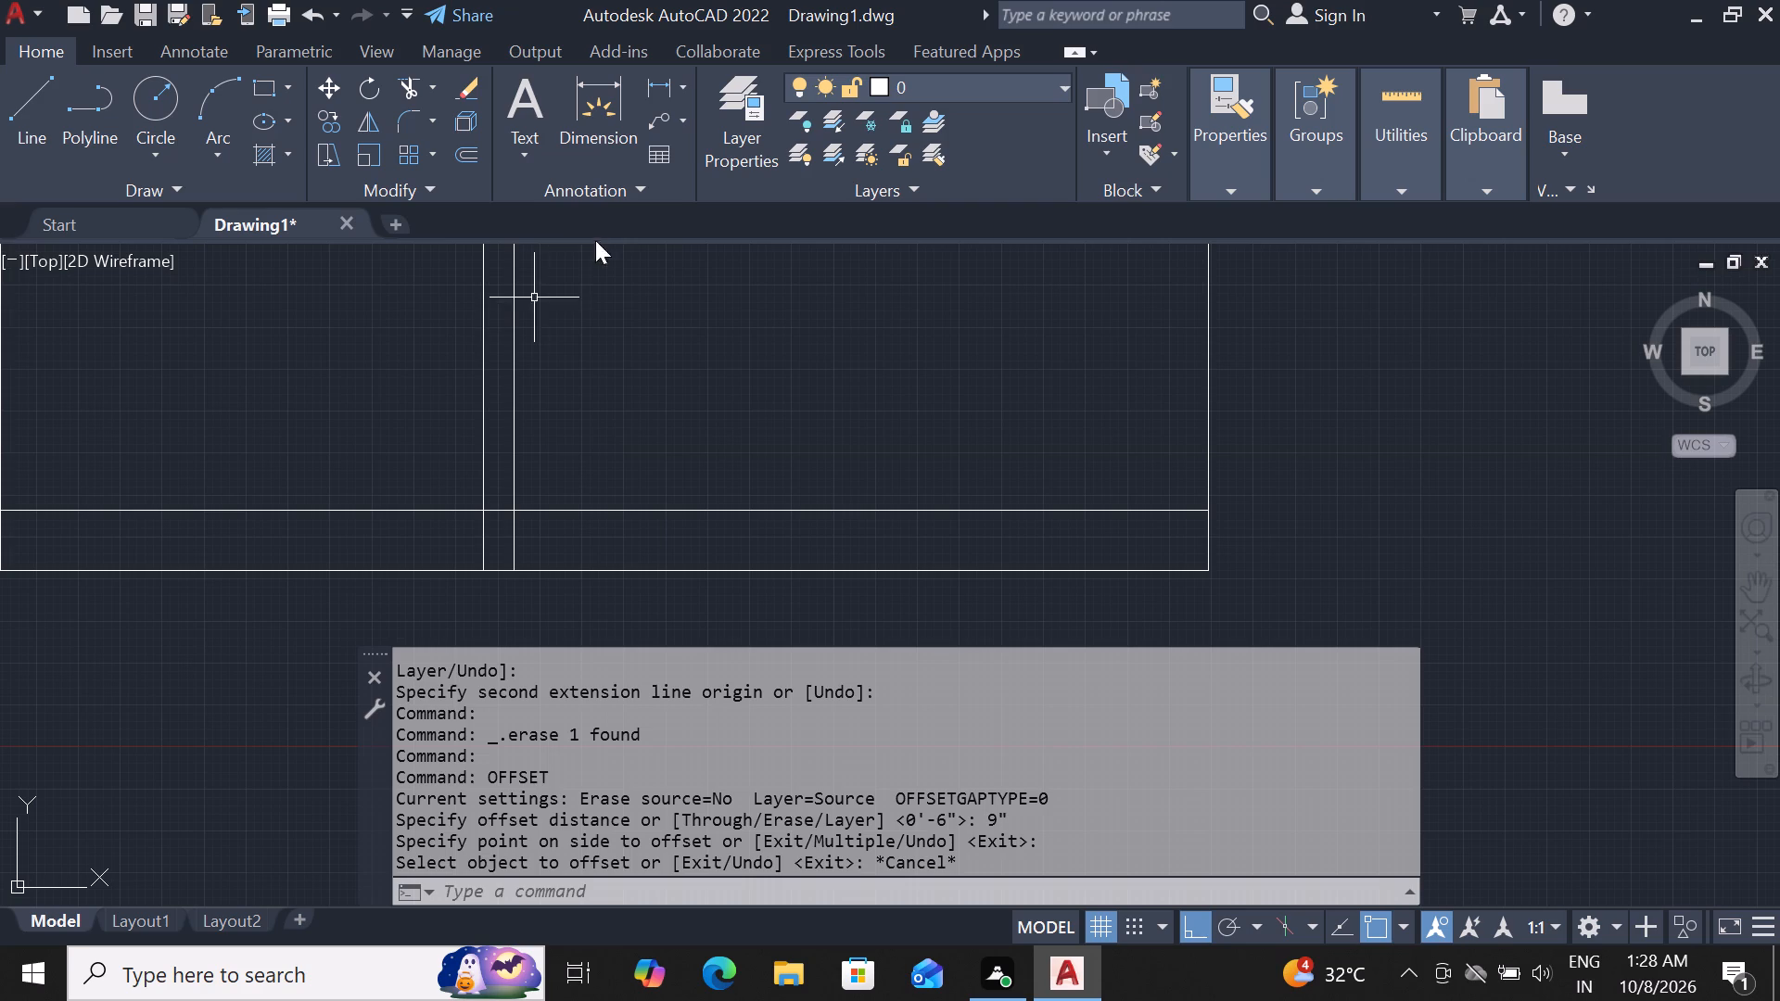
{"action": "type", "text": "l"}
{"action": "key", "text": "space"}
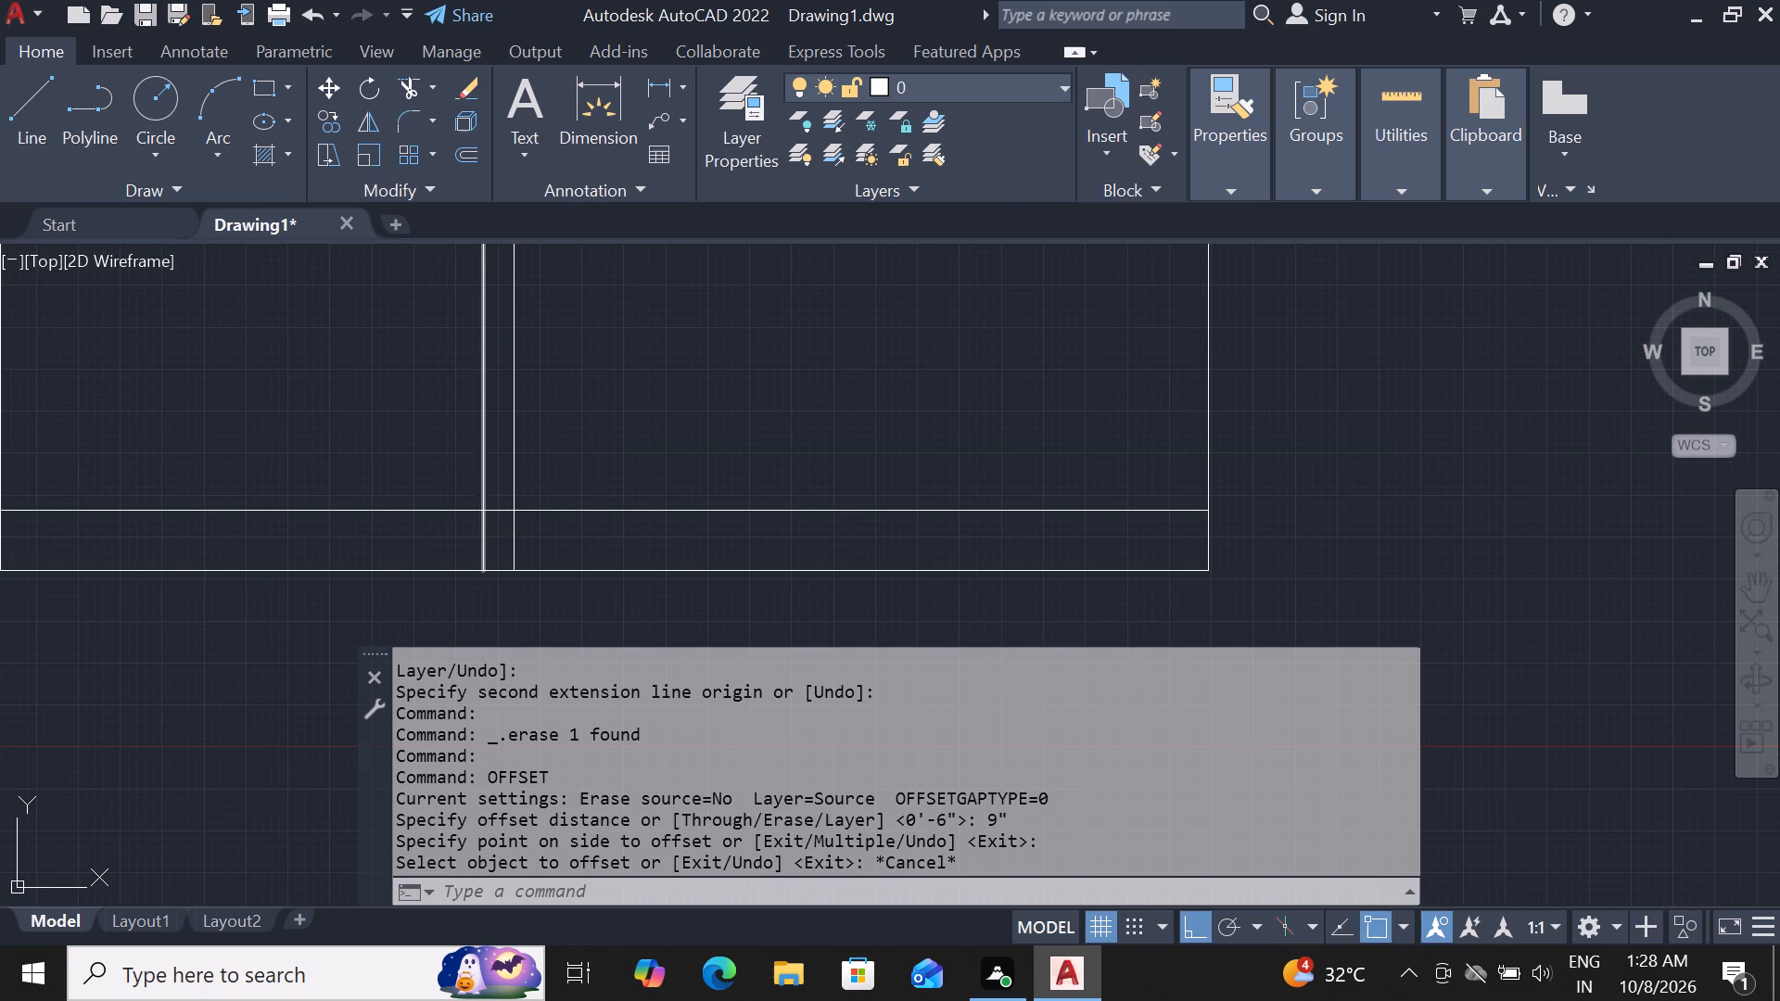
{"action": "left_click", "coordinate": [509, 503]}
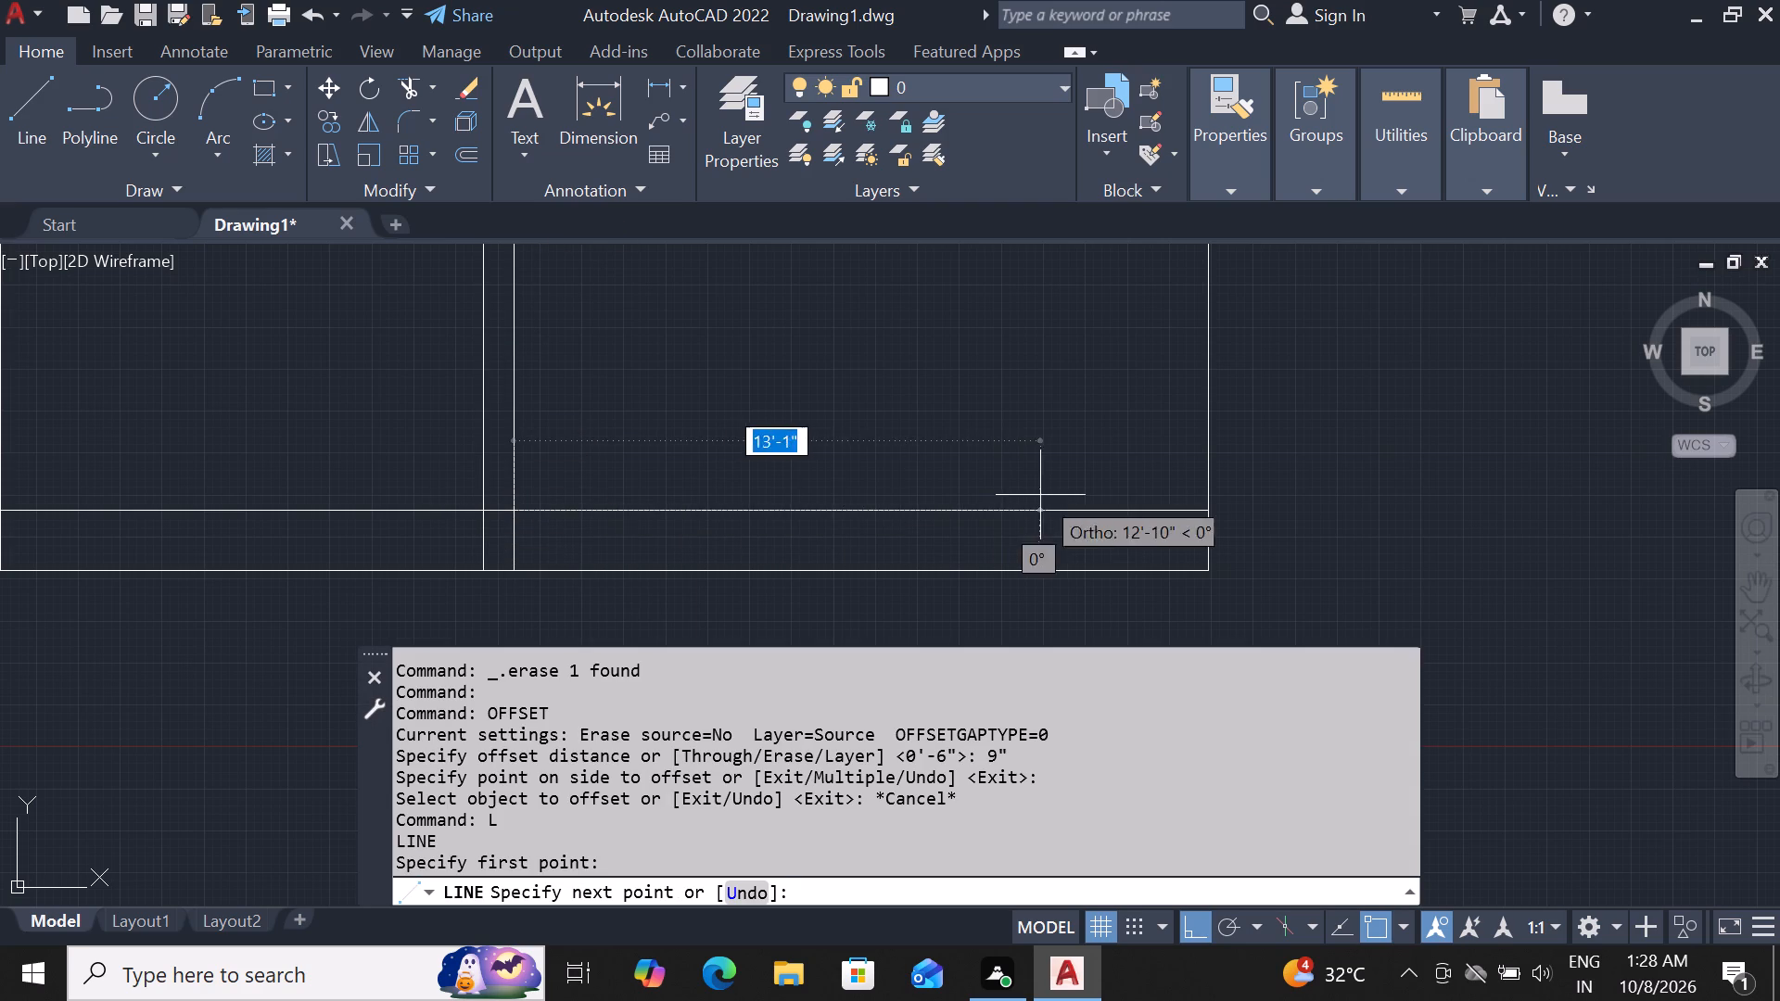
{"action": "left_click", "coordinate": [1203, 508]}
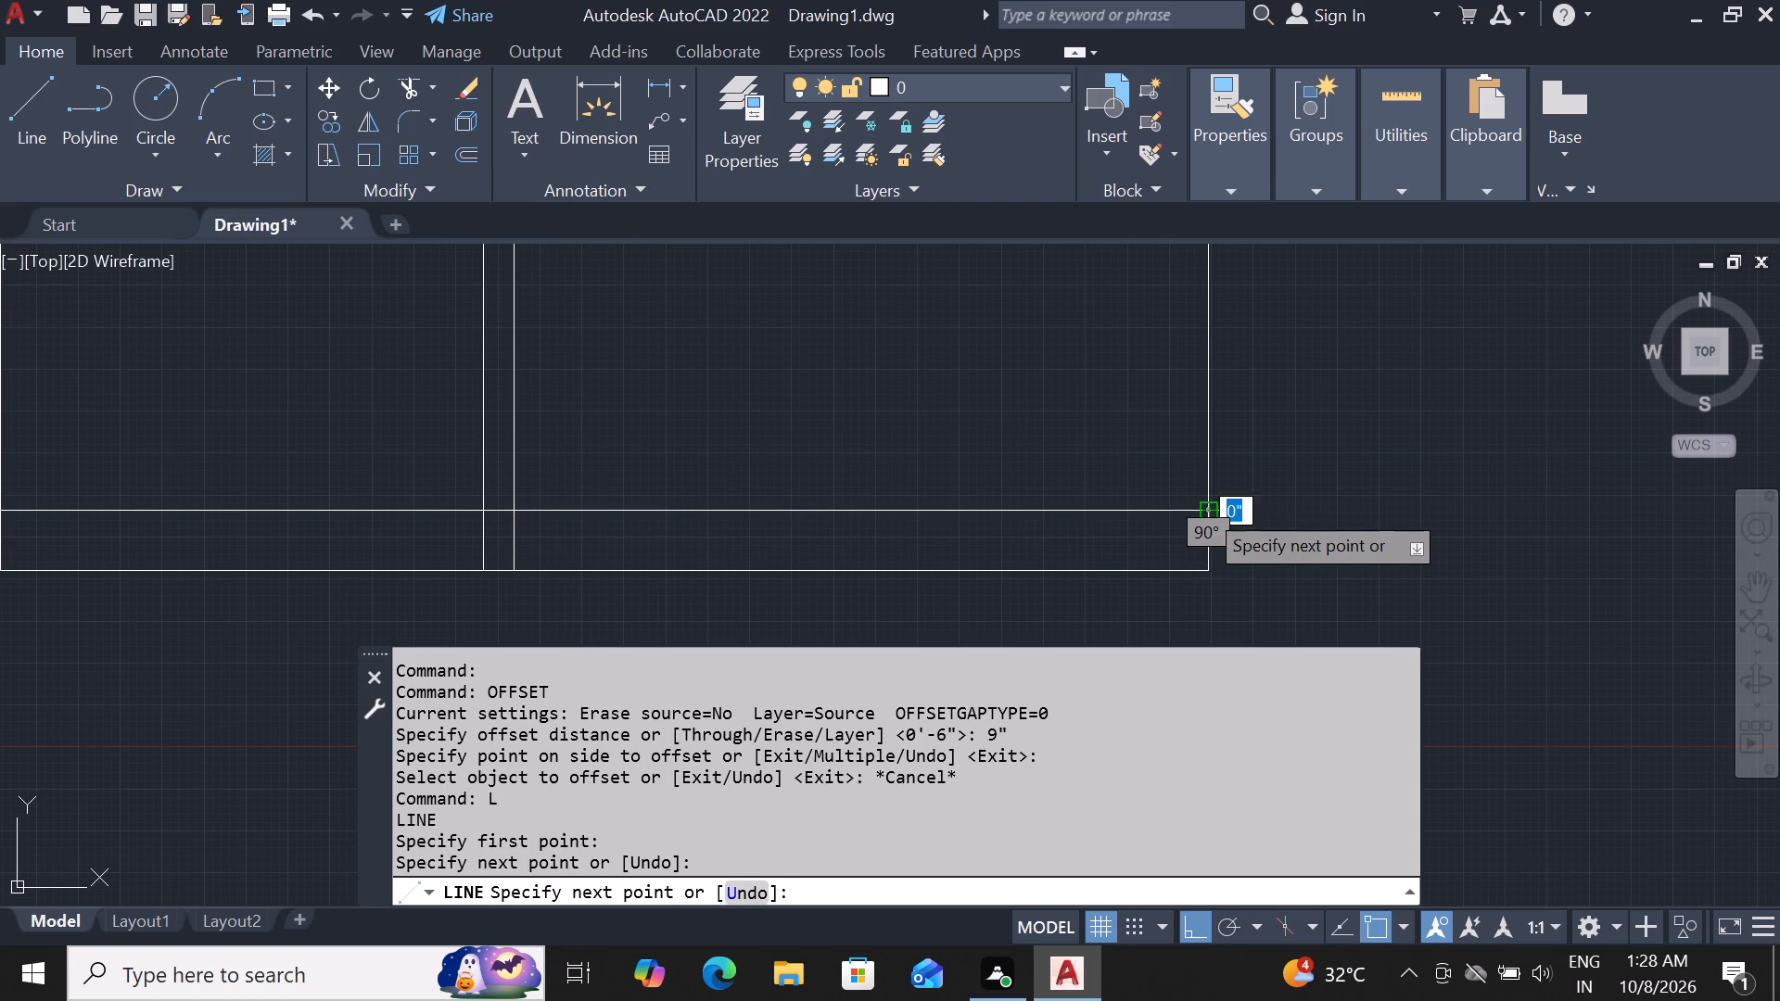
{"action": "key", "text": "Escape"}
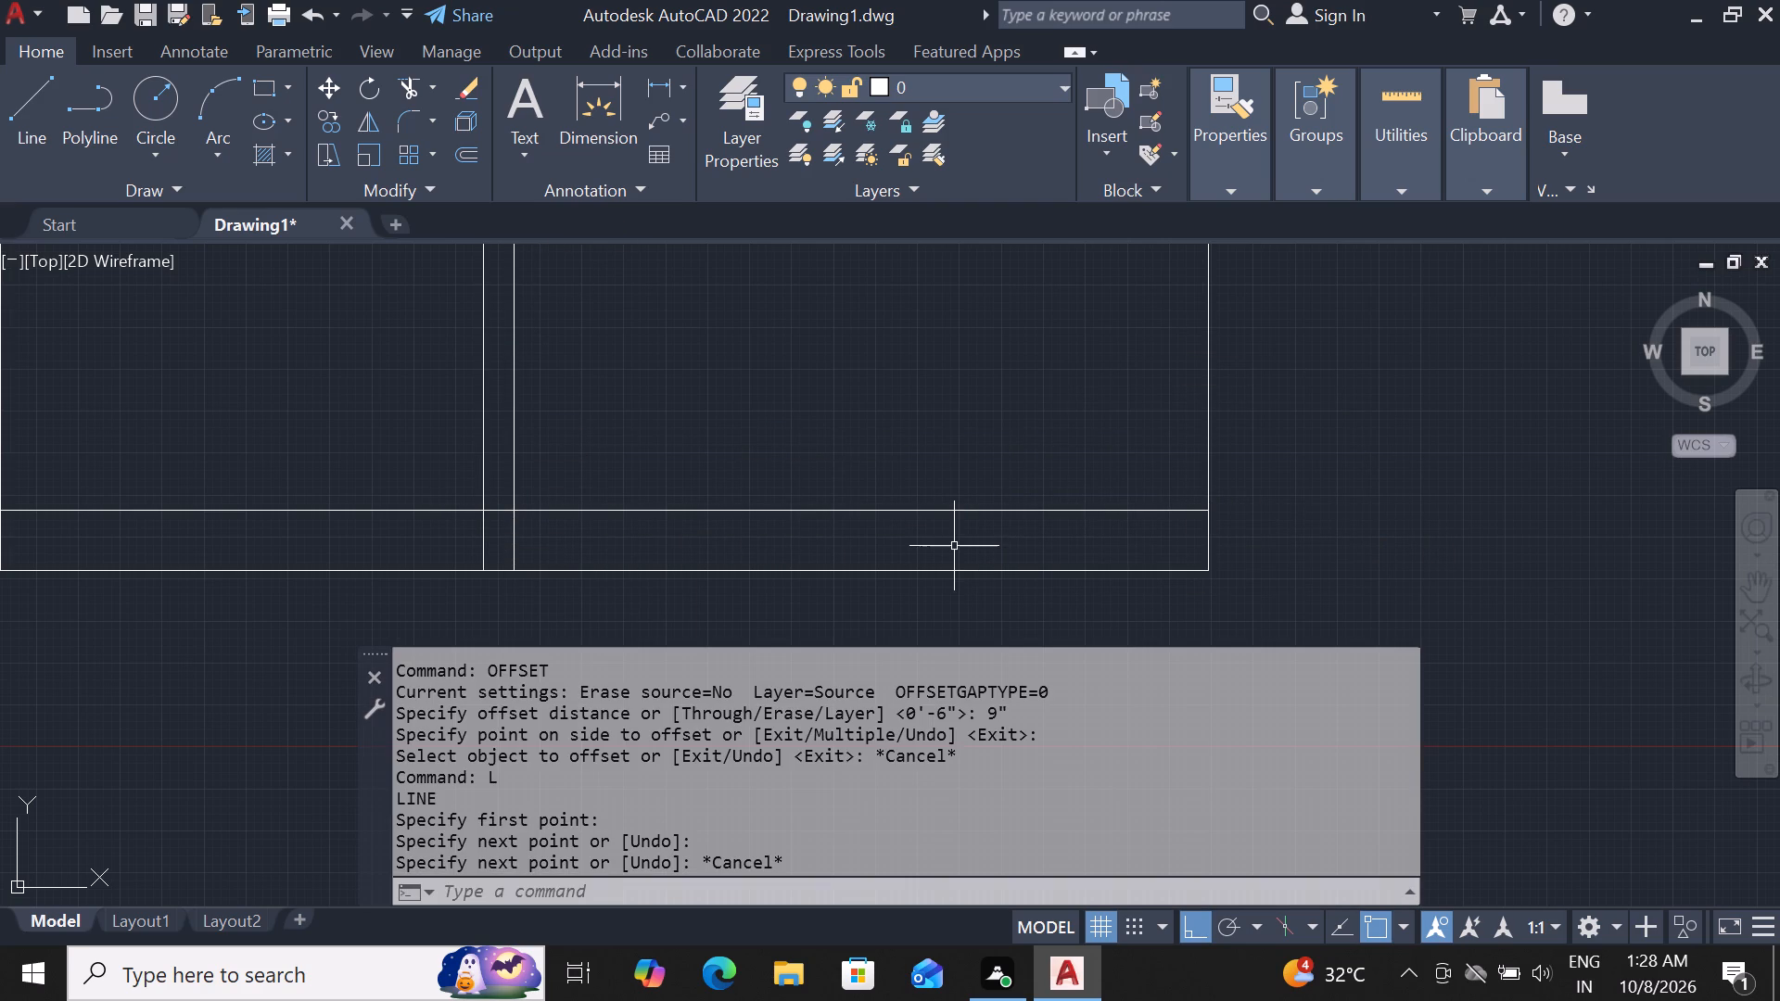
Draw a 5' vertical line upward from the midpoint of the right bay's base-band top line.
{"action": "type", "text": "l"}
{"action": "key", "text": "space"}
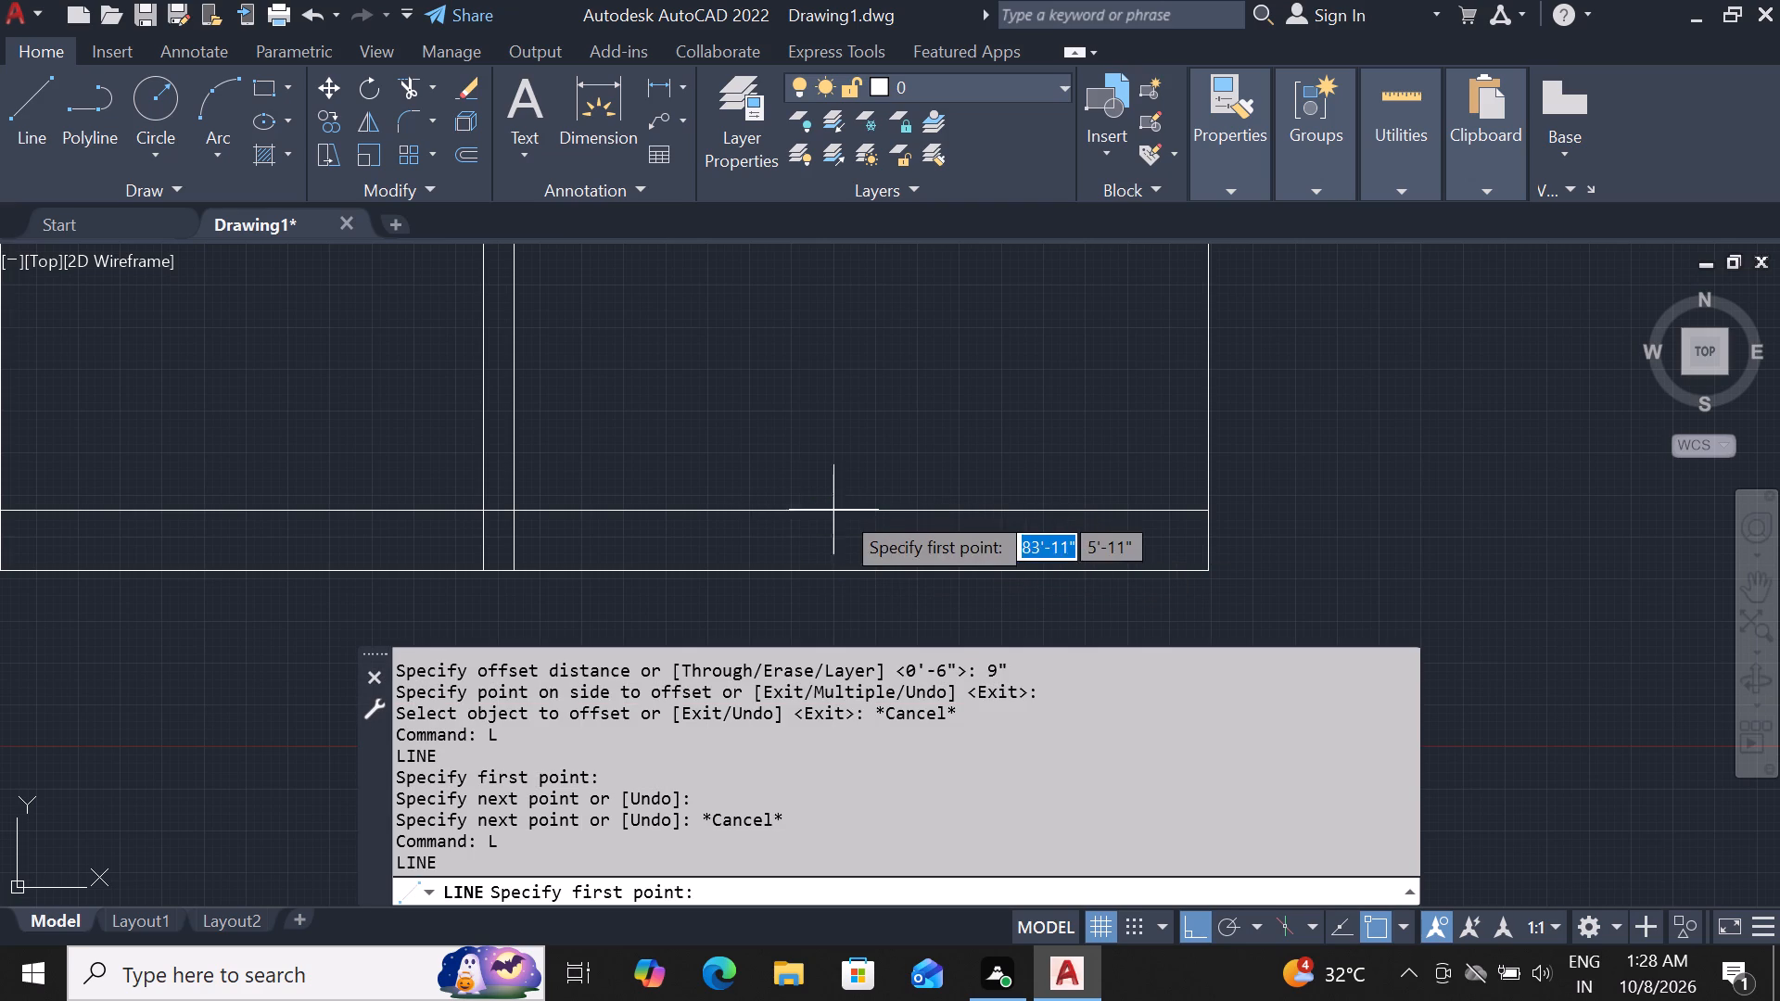
{"action": "left_click", "coordinate": [860, 509]}
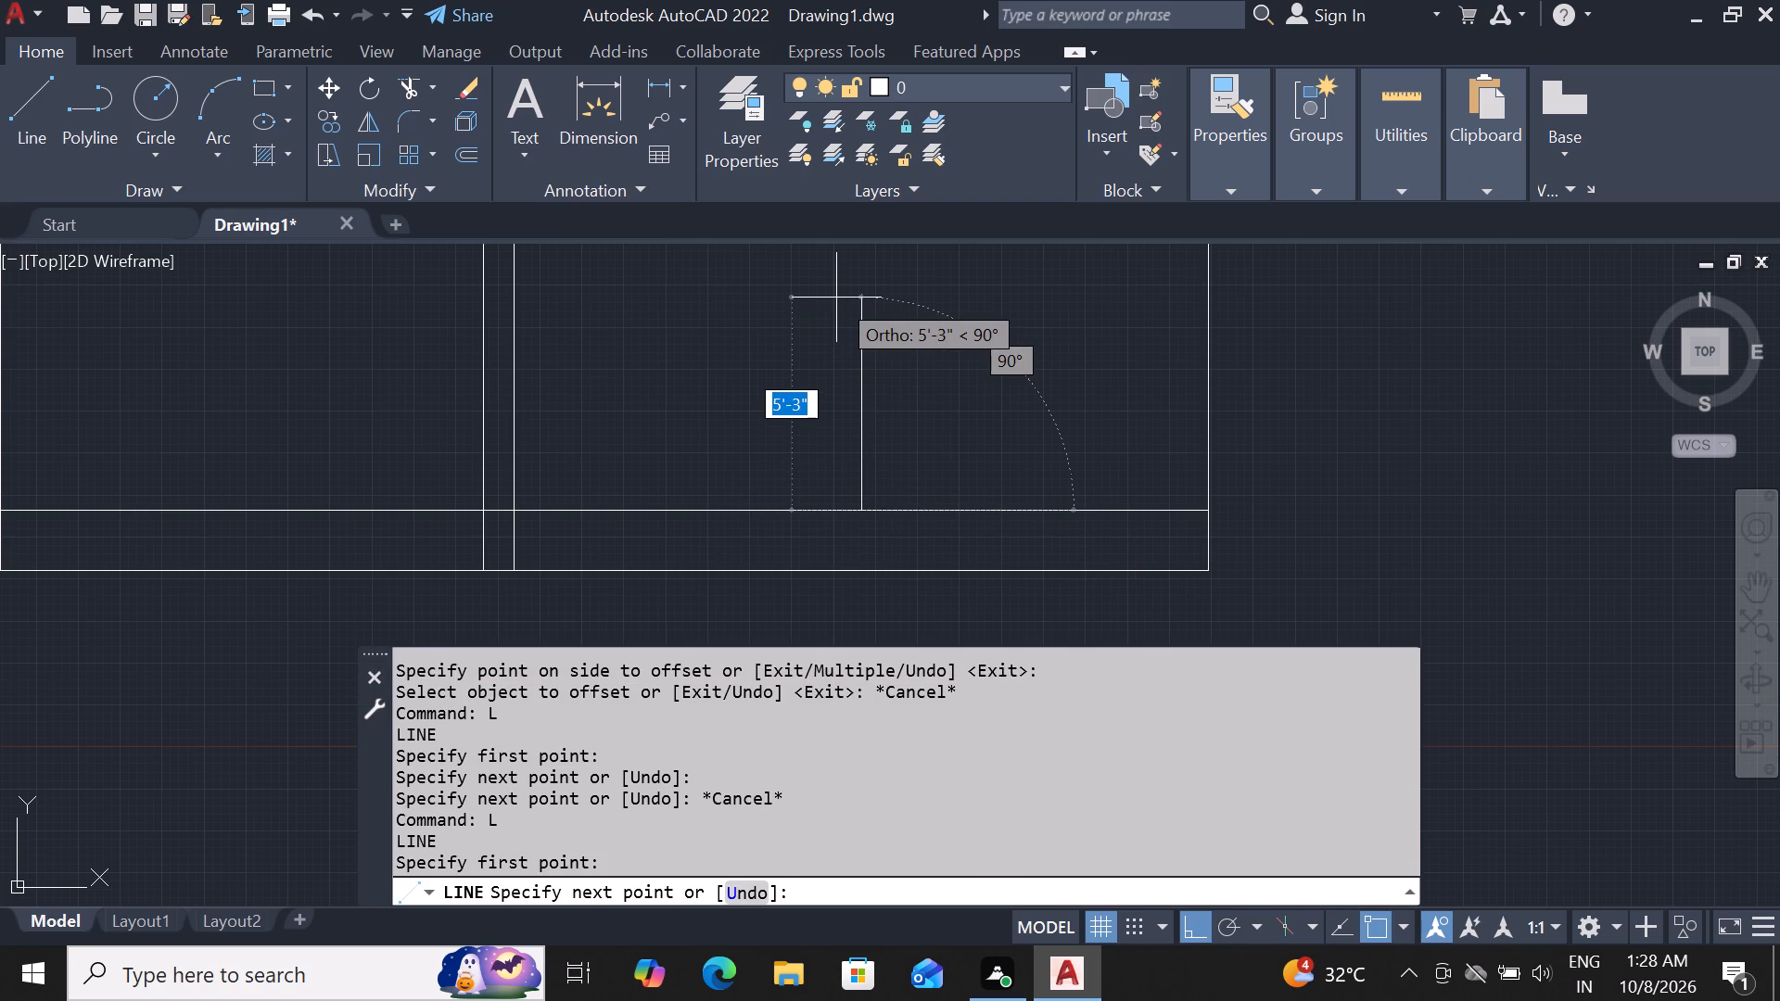
{"action": "key", "text": "5"}
{"action": "key", "text": "apostrophe"}
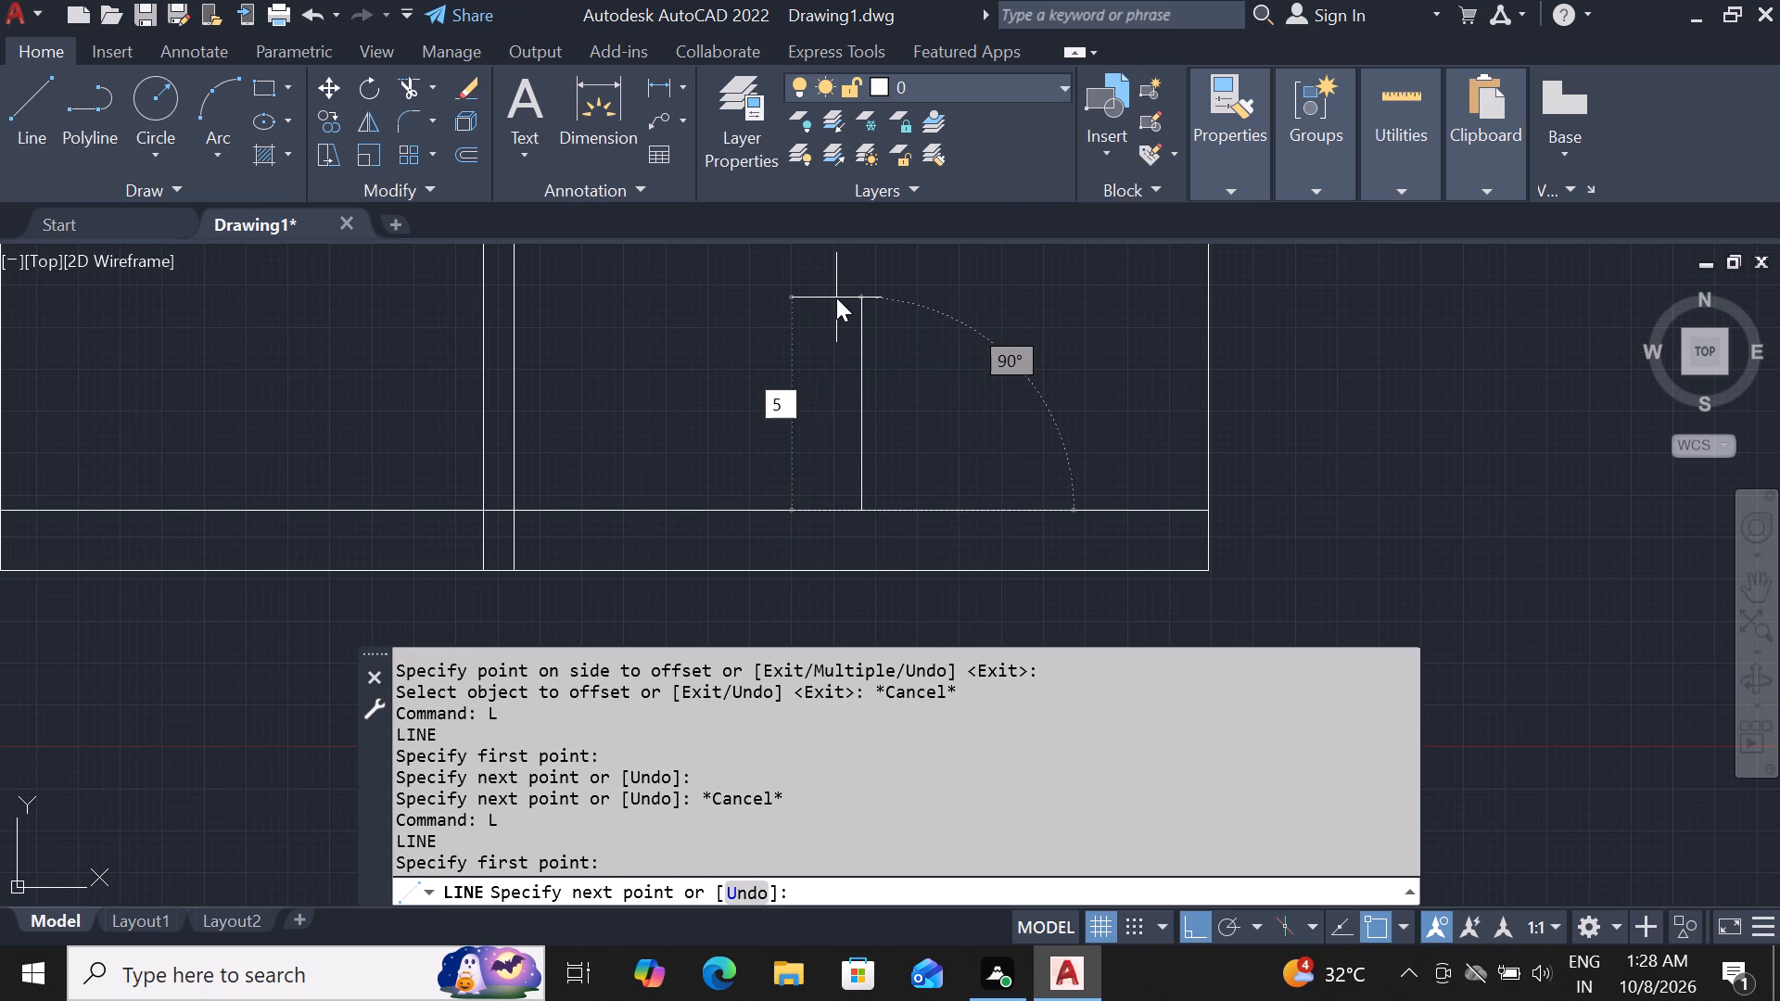
{"action": "key", "text": "Return"}
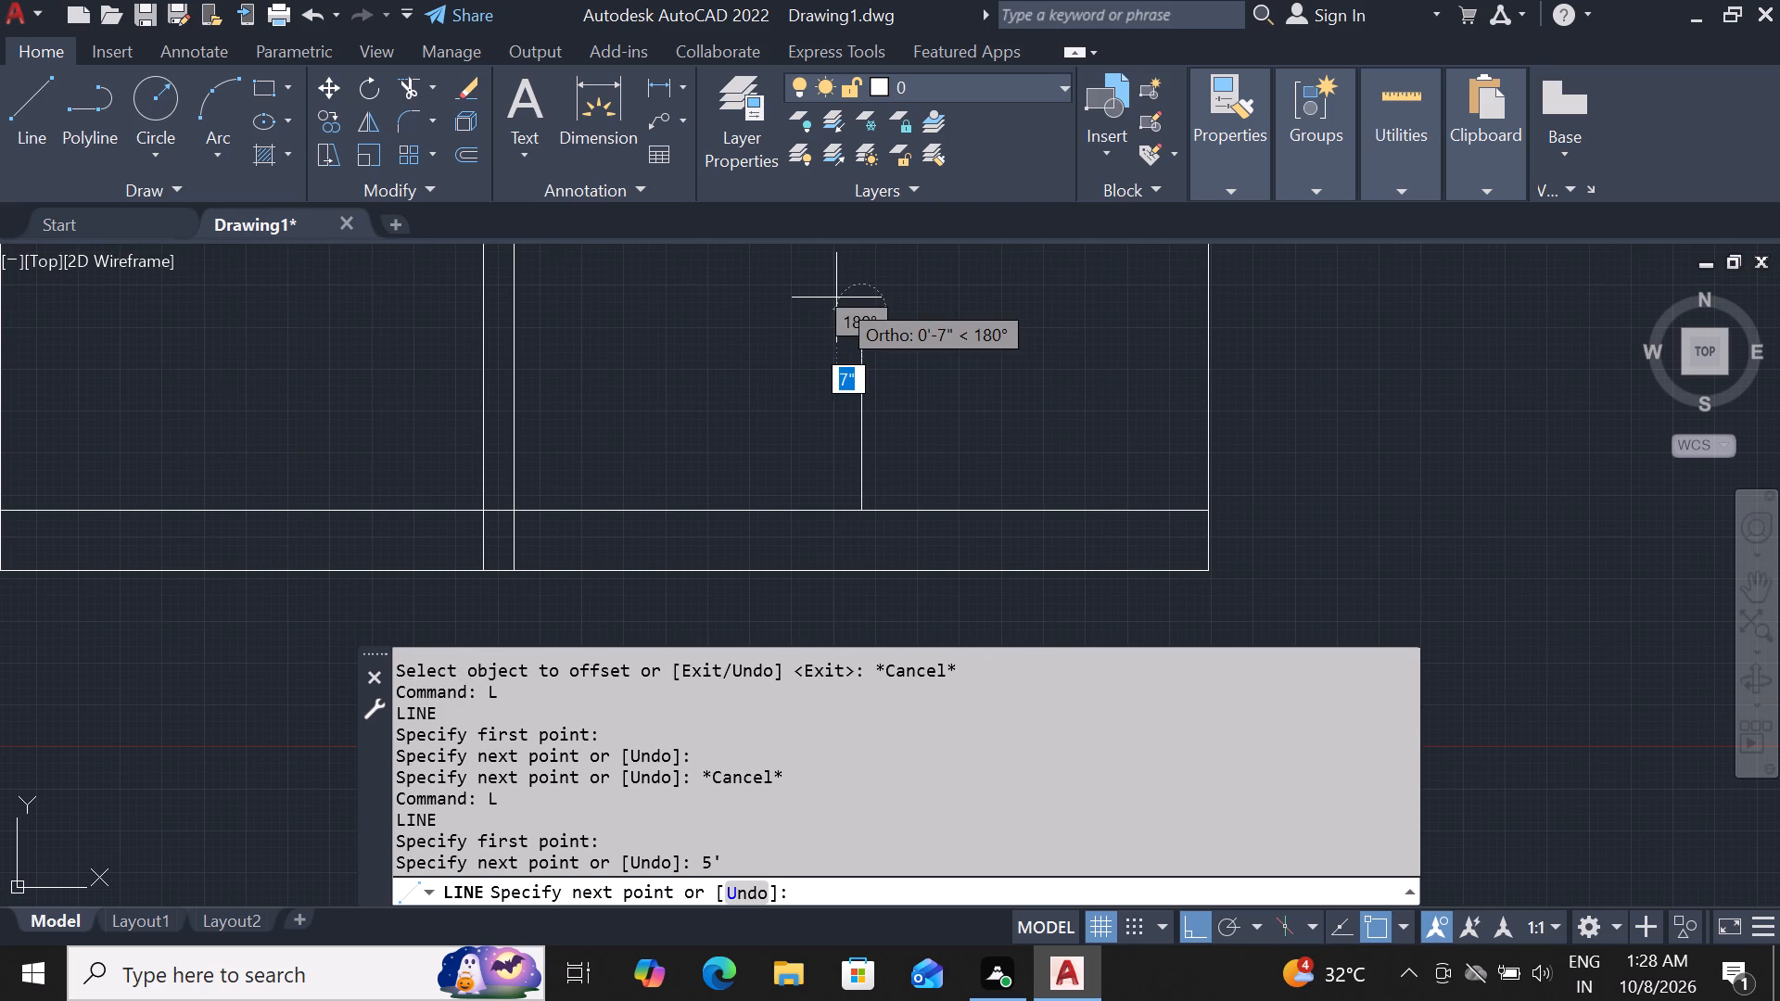
{"action": "scroll", "coordinate": [836, 298], "scroll_direction": "down", "scroll_amount": 1}
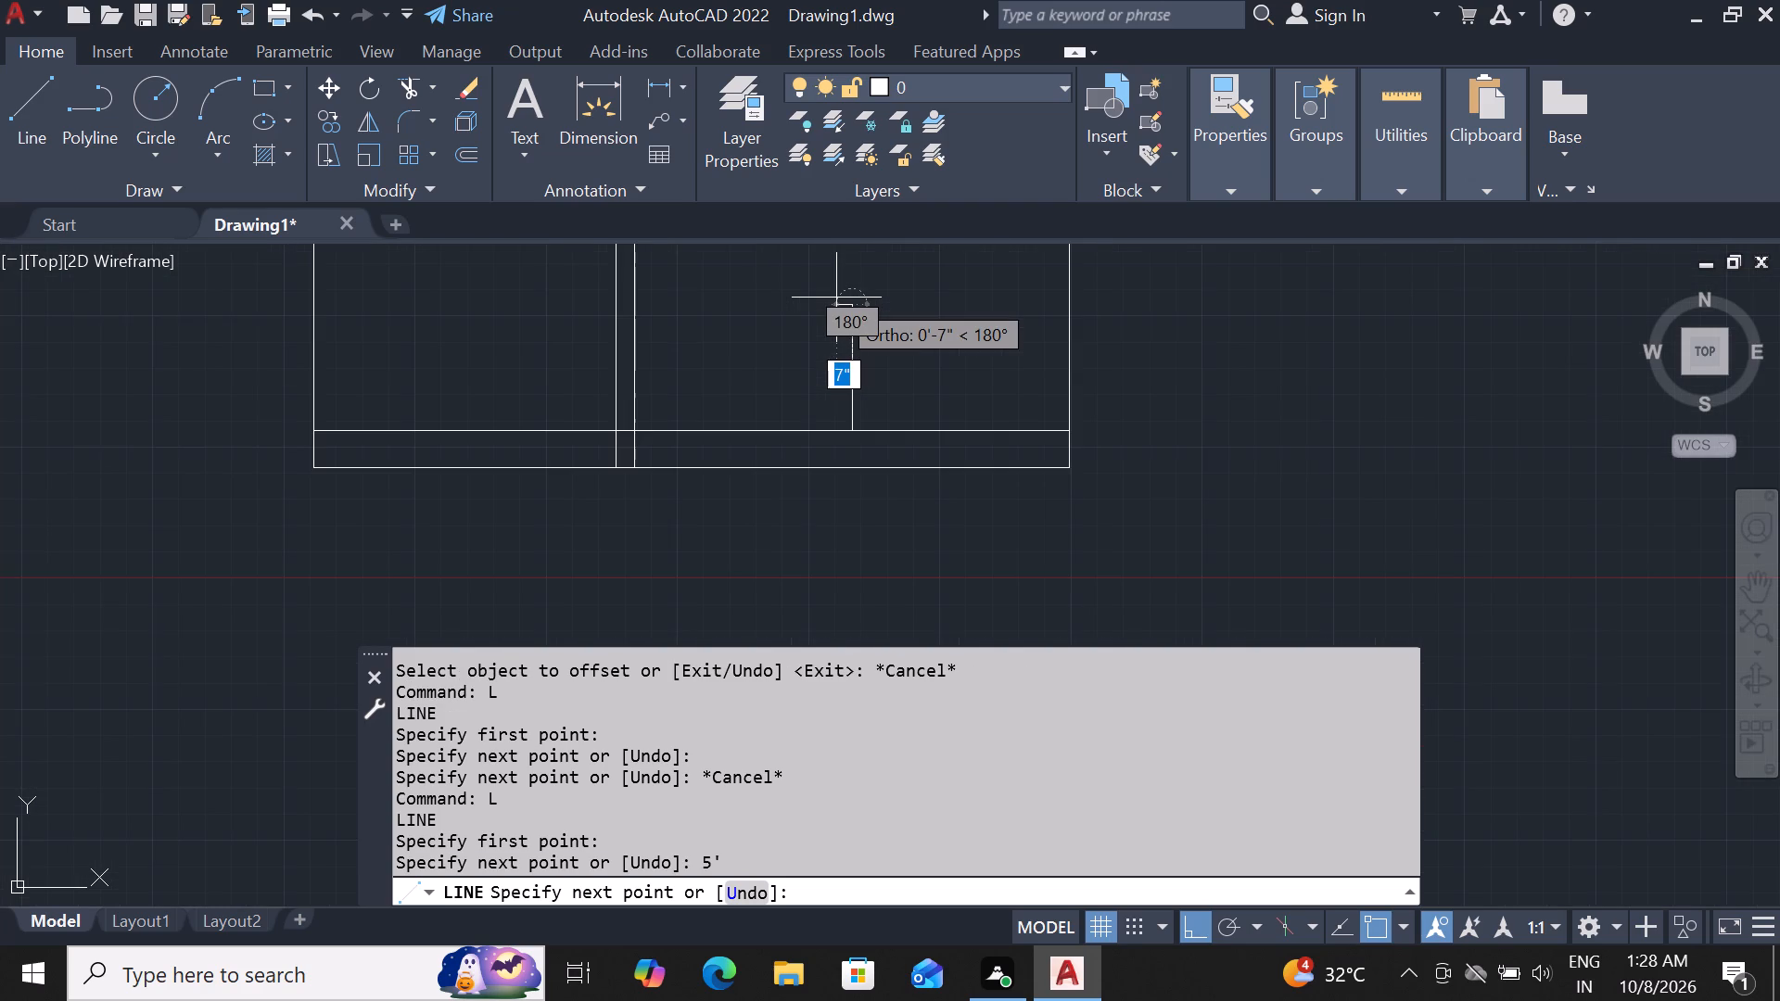
{"action": "scroll", "coordinate": [836, 298], "scroll_direction": "down", "scroll_amount": 2}
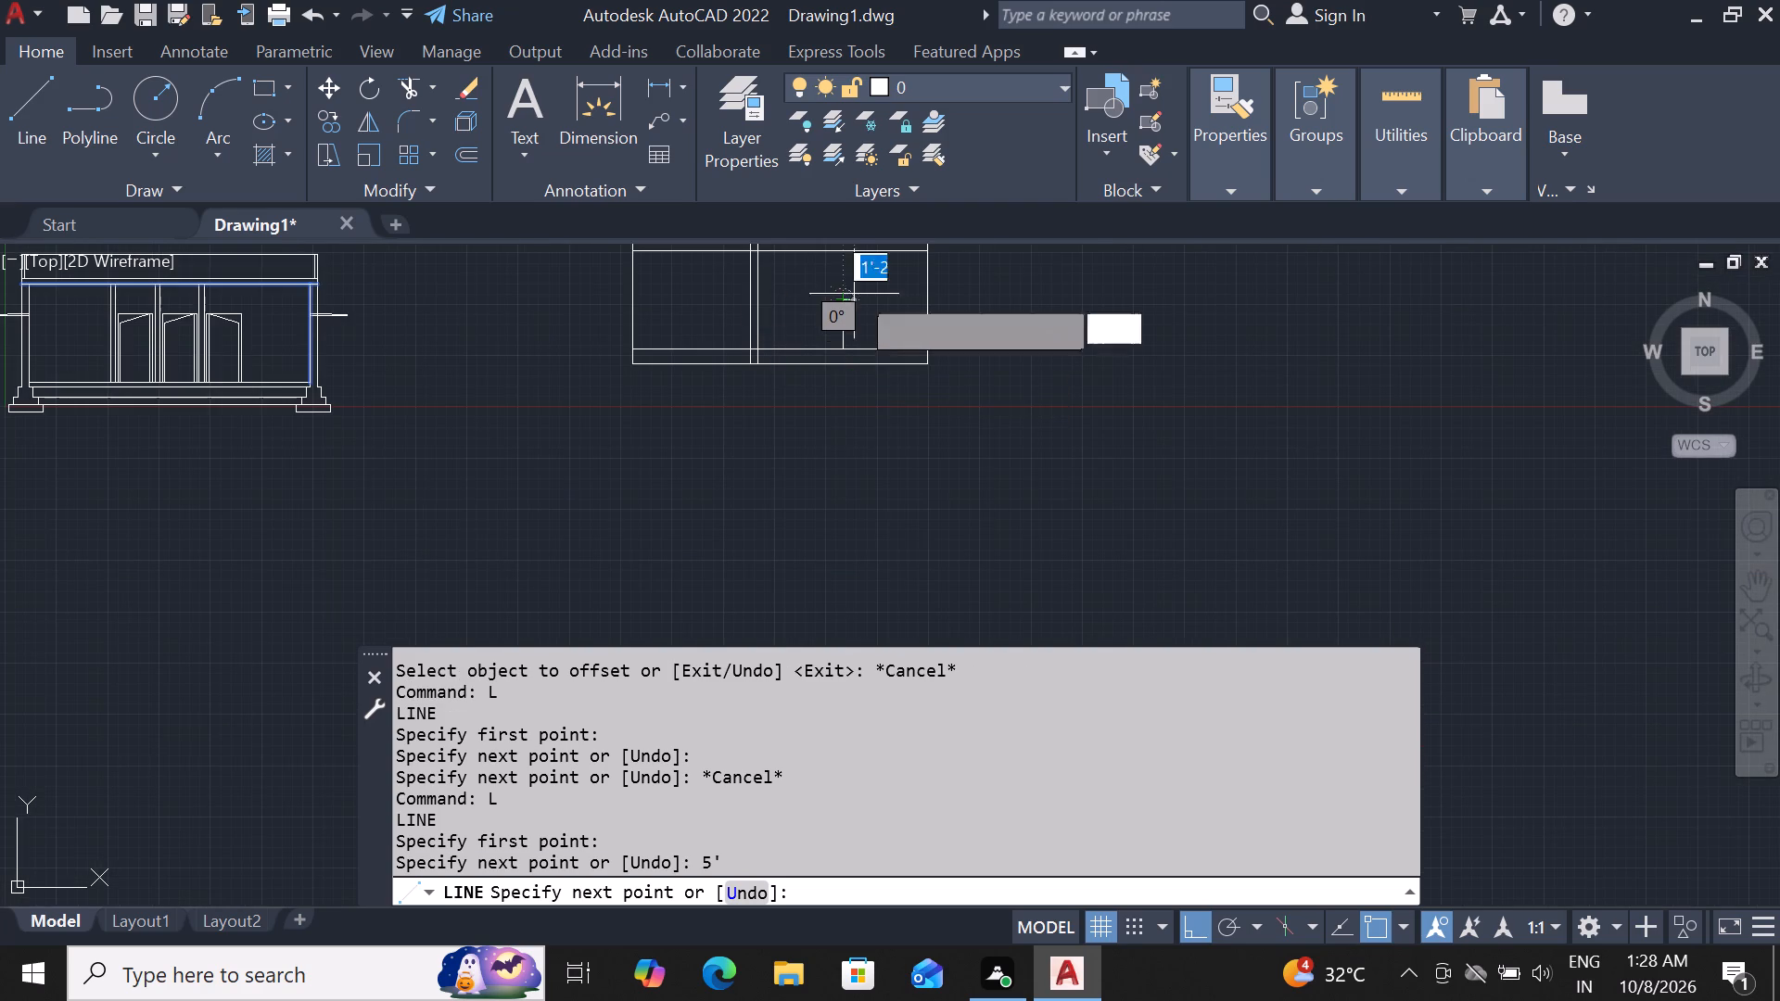
{"action": "key", "text": "Escape"}
Offset the right bay's 5' centre line 0.5" to the right and 0.5" to the left.
{"action": "scroll", "coordinate": [851, 295], "scroll_direction": "up", "scroll_amount": 2}
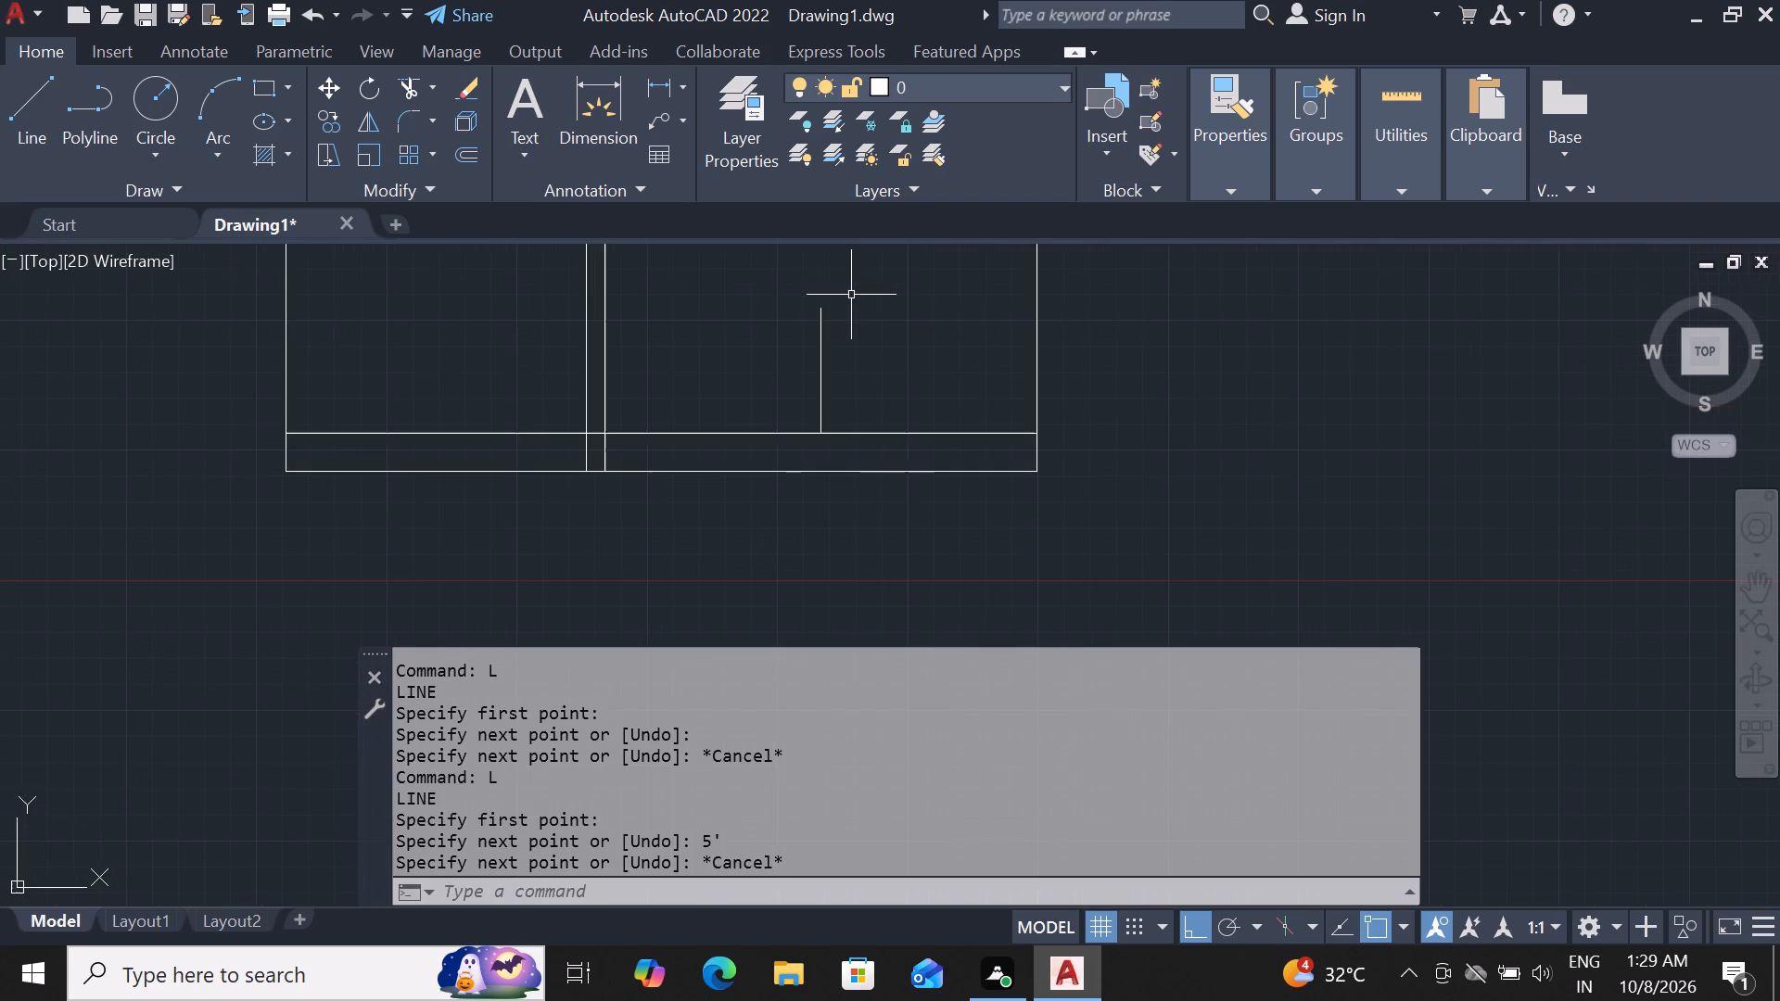
{"action": "scroll", "coordinate": [798, 414], "scroll_direction": "up", "scroll_amount": 2}
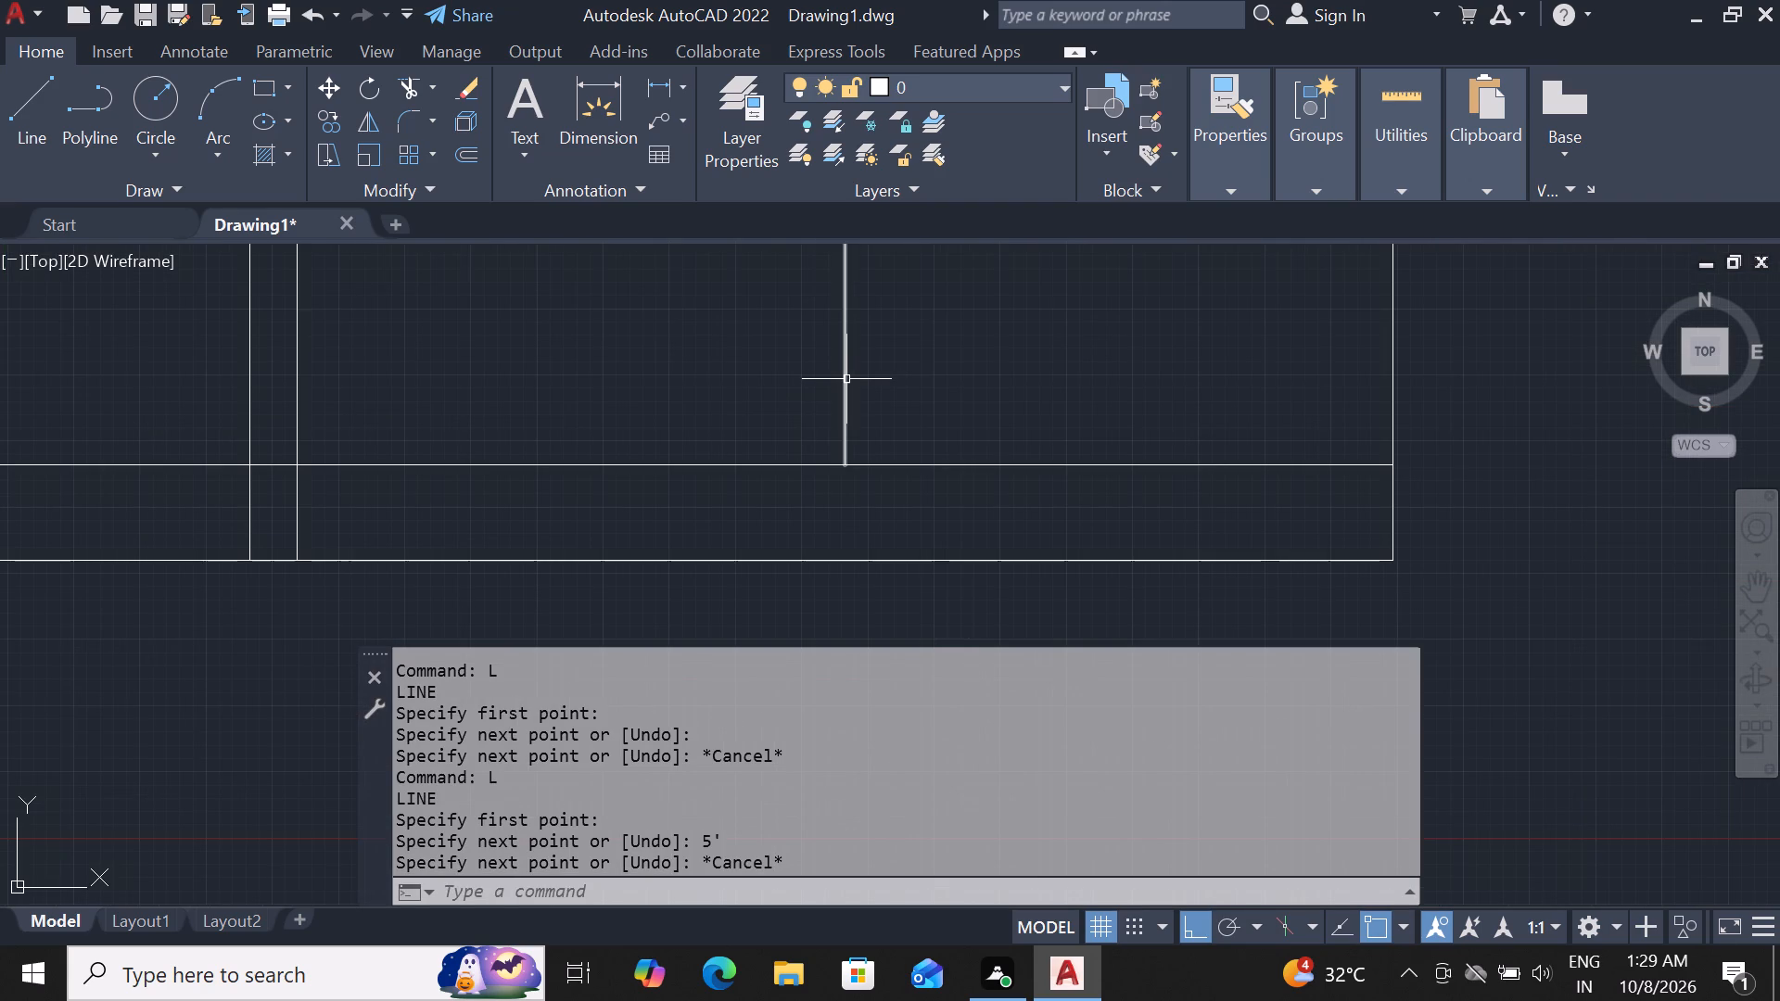
{"action": "left_click", "coordinate": [845, 380]}
{"action": "key", "text": "o"}
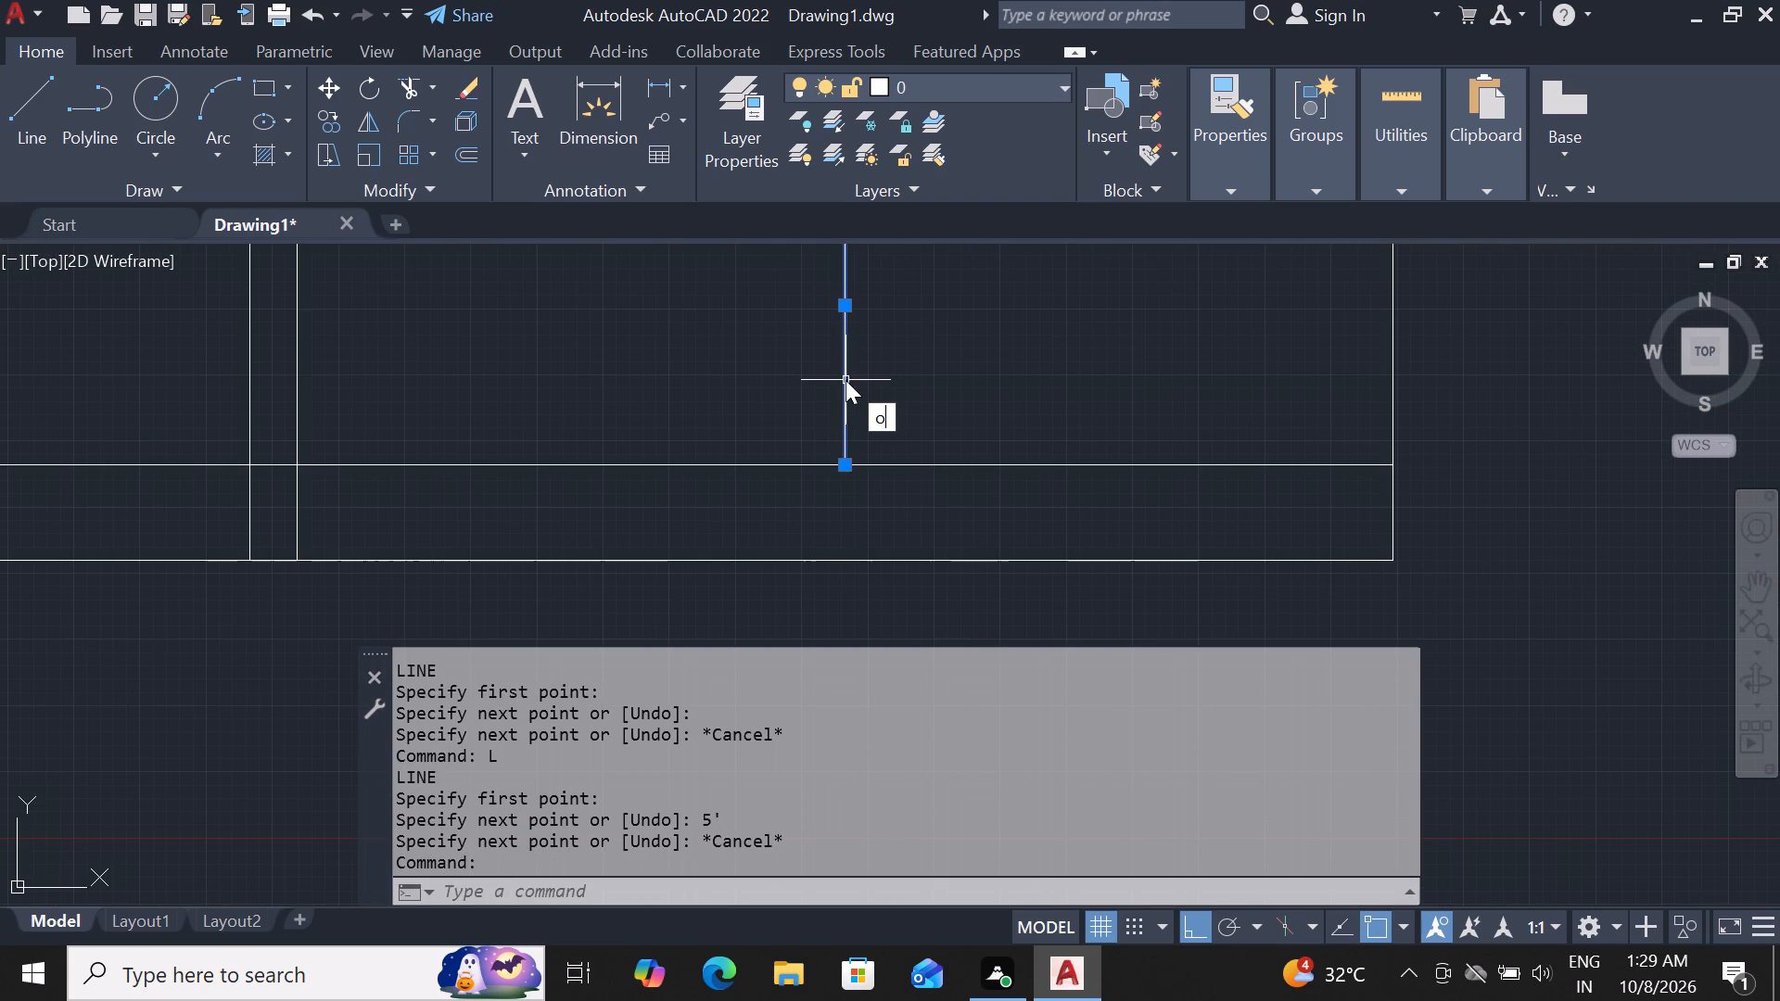
{"action": "type", "text": "f"}
{"action": "key", "text": "space"}
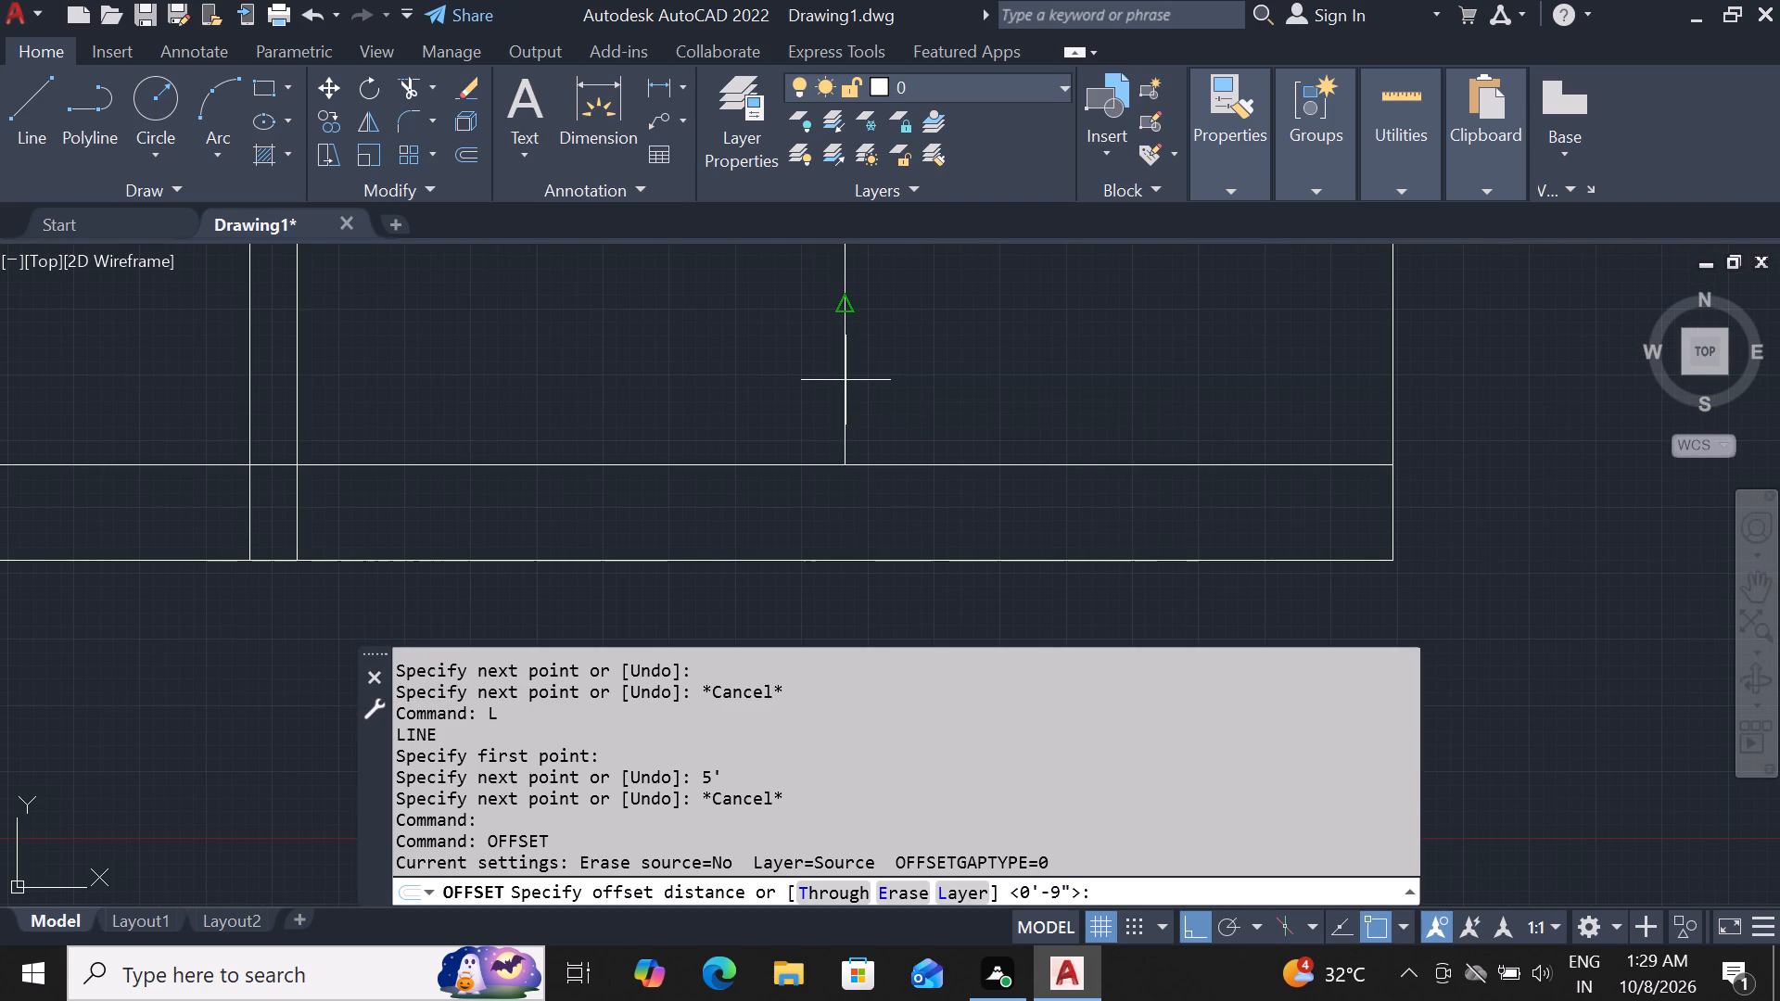
{"action": "type", "text": "0."}
{"action": "key", "text": "5"}
{"action": "key", "text": "shift+quotedbl"}
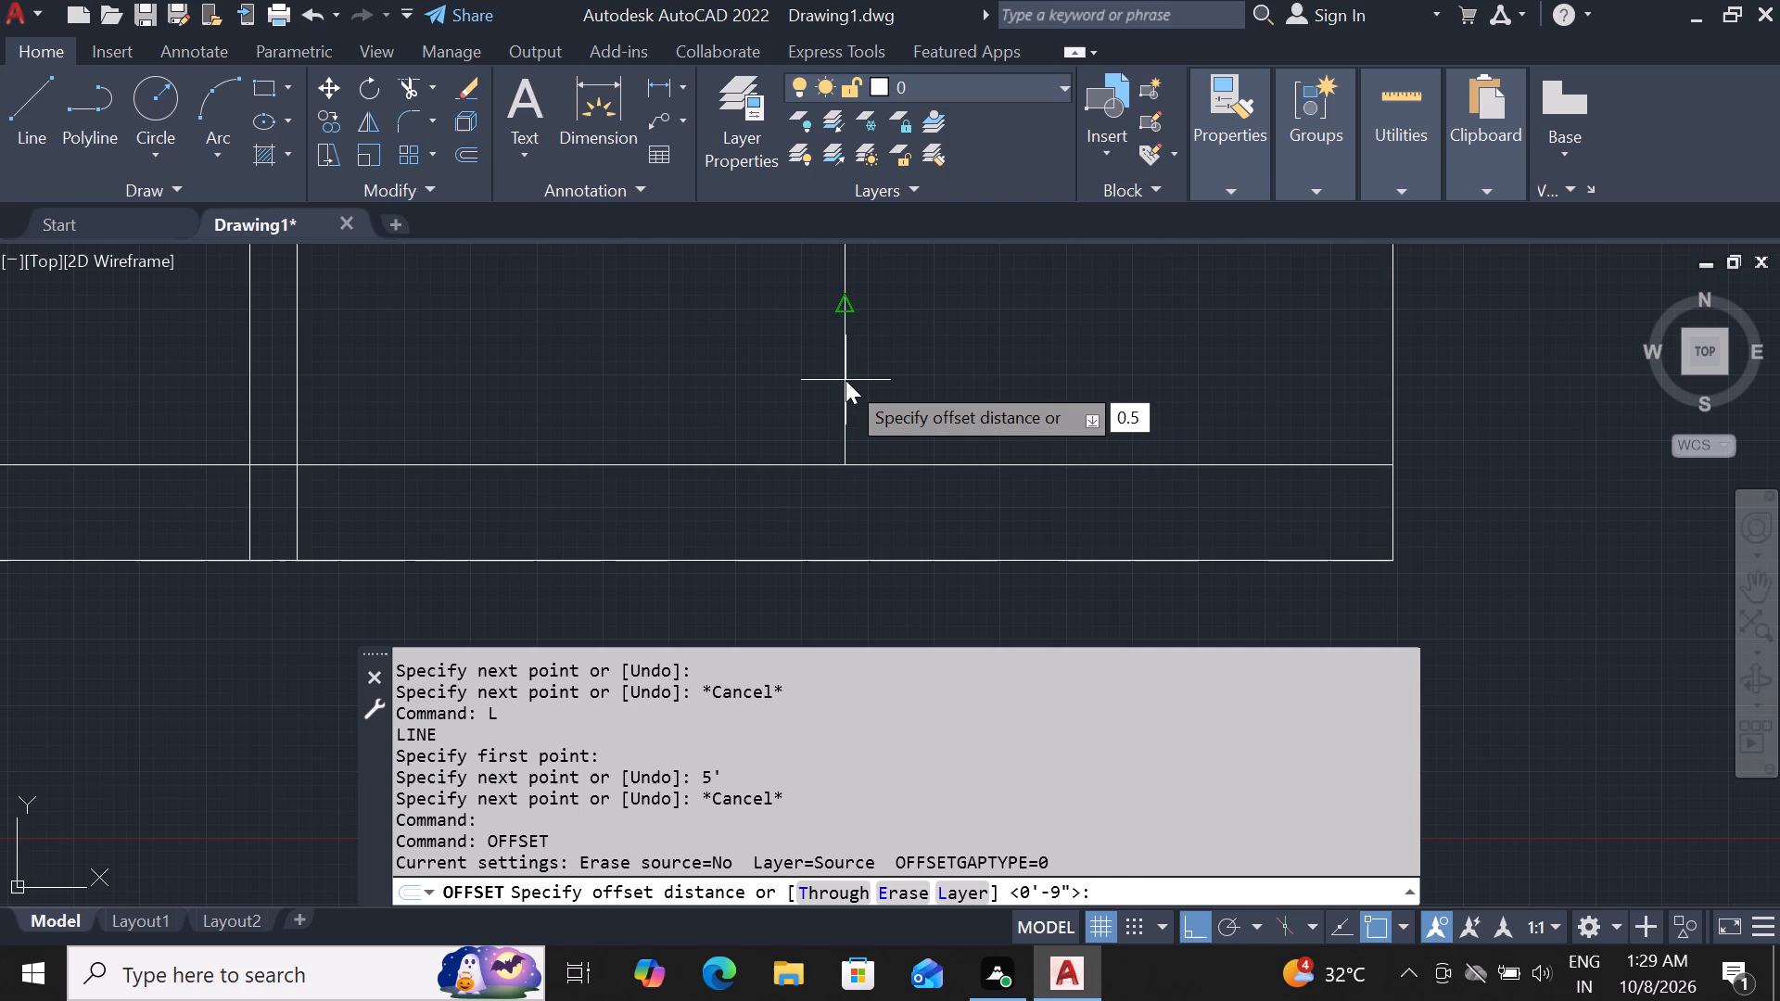
{"action": "key", "text": "Return"}
{"action": "left_click", "coordinate": [875, 372]}
{"action": "scroll", "coordinate": [844, 395], "scroll_direction": "up", "scroll_amount": 2}
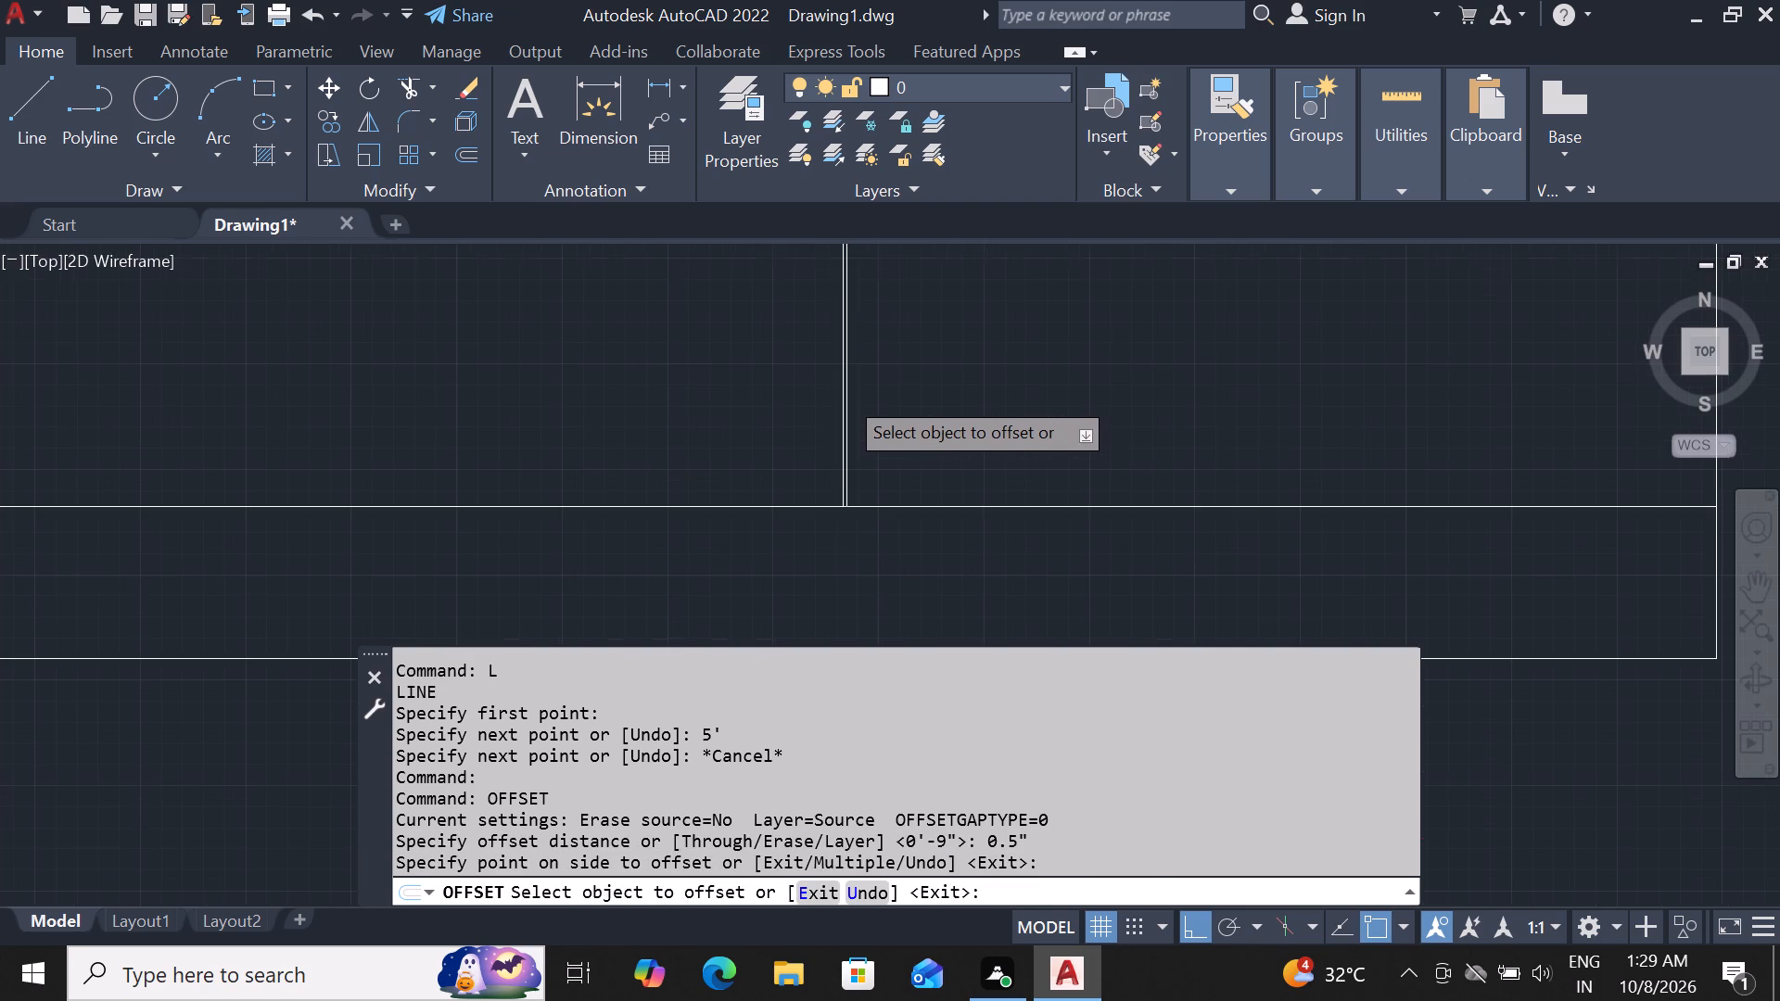
{"action": "left_click", "coordinate": [834, 412]}
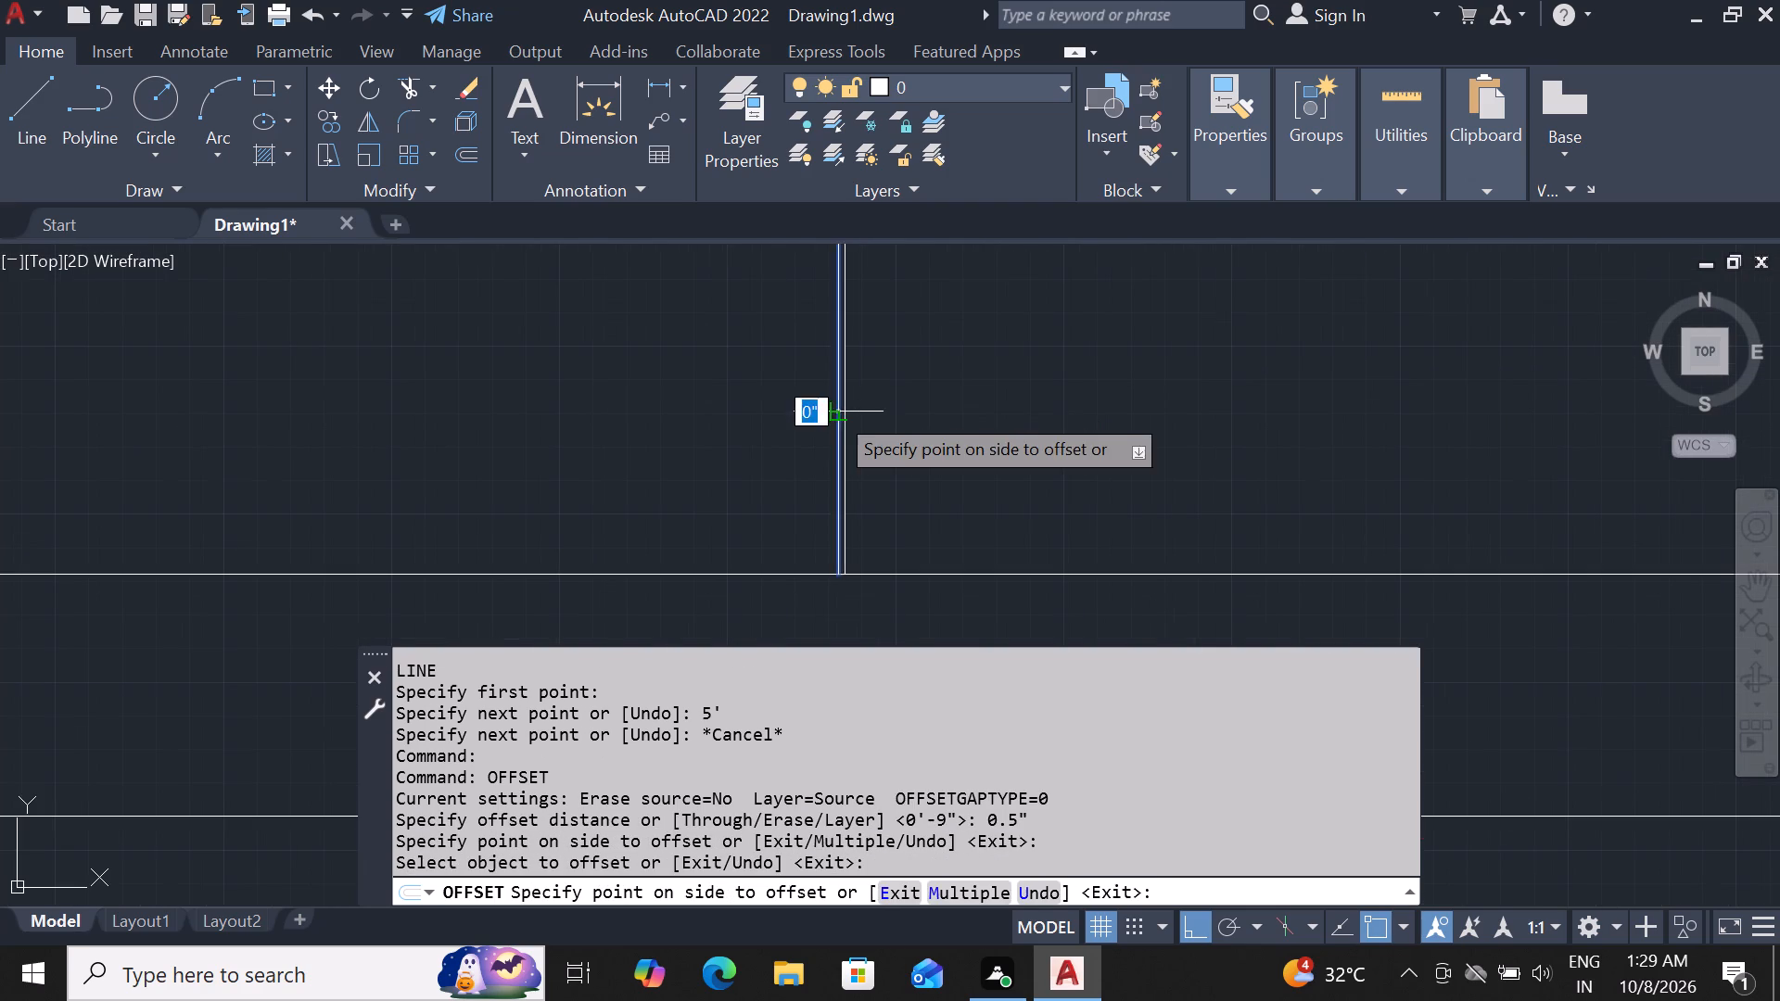
{"action": "left_click", "coordinate": [811, 418]}
{"action": "key", "text": "Escape"}
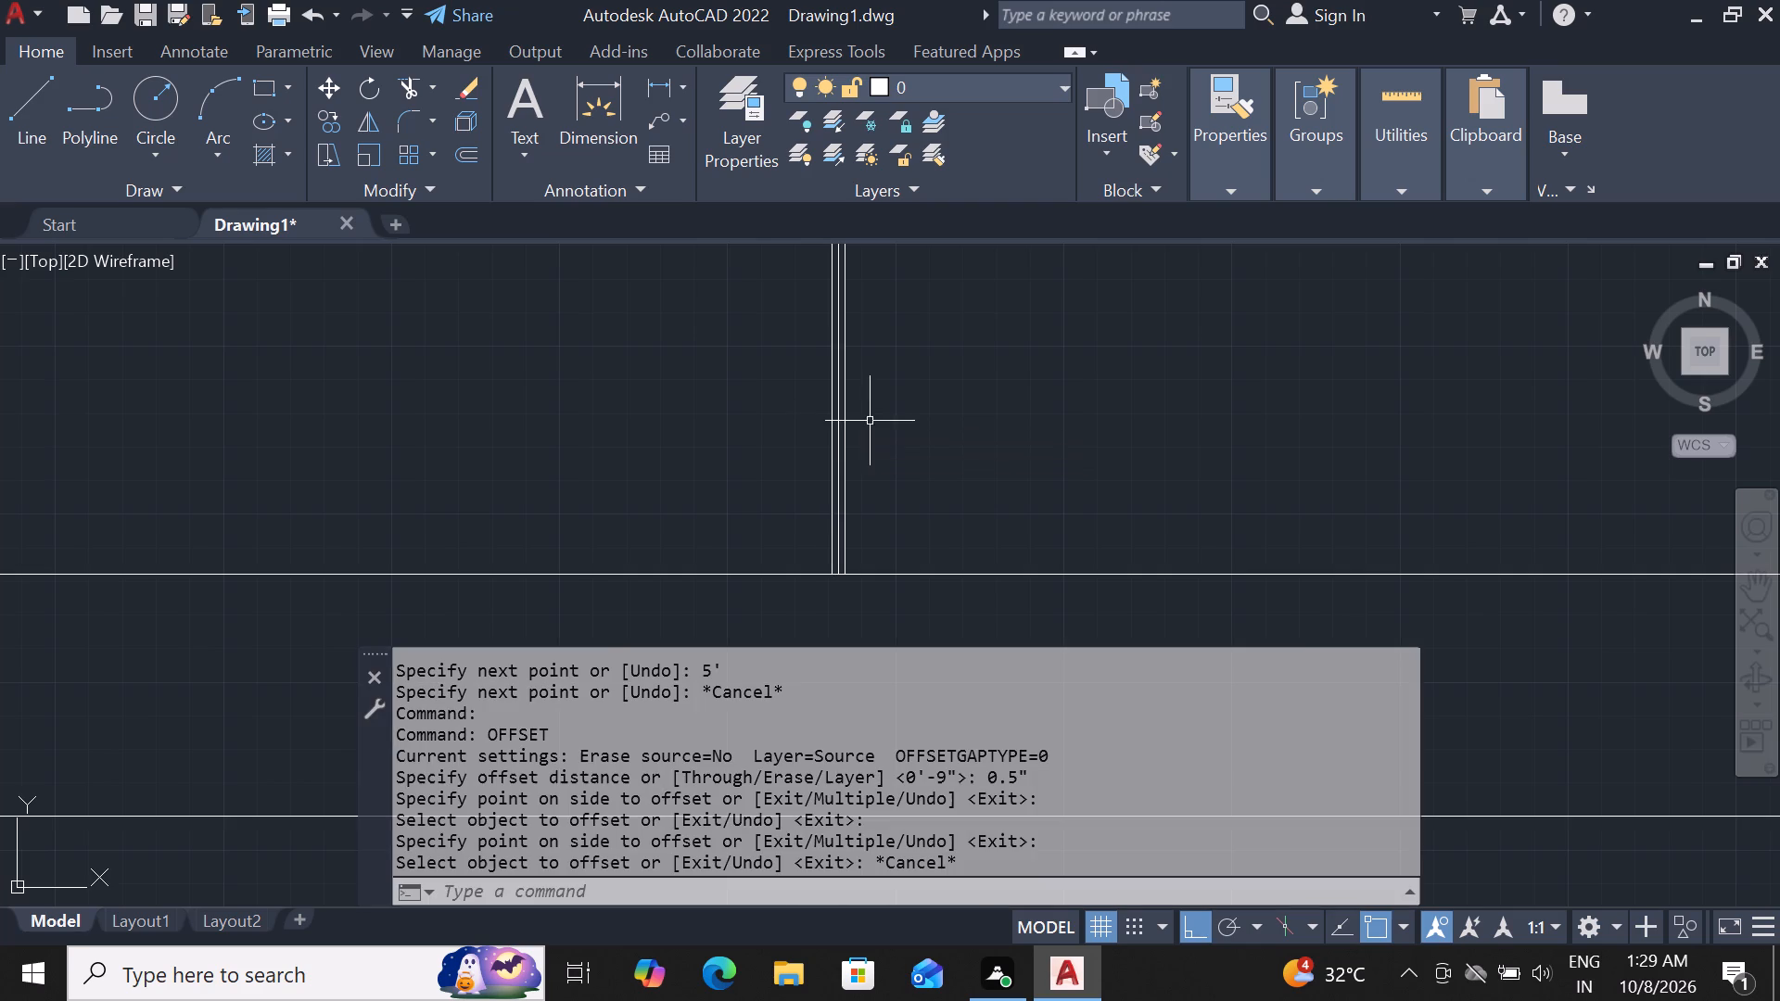
Erase the original centre line between the two 0.5" offset lines.
{"action": "scroll", "coordinate": [833, 438], "scroll_direction": "up", "scroll_amount": 2}
{"action": "left_click", "coordinate": [833, 438]}
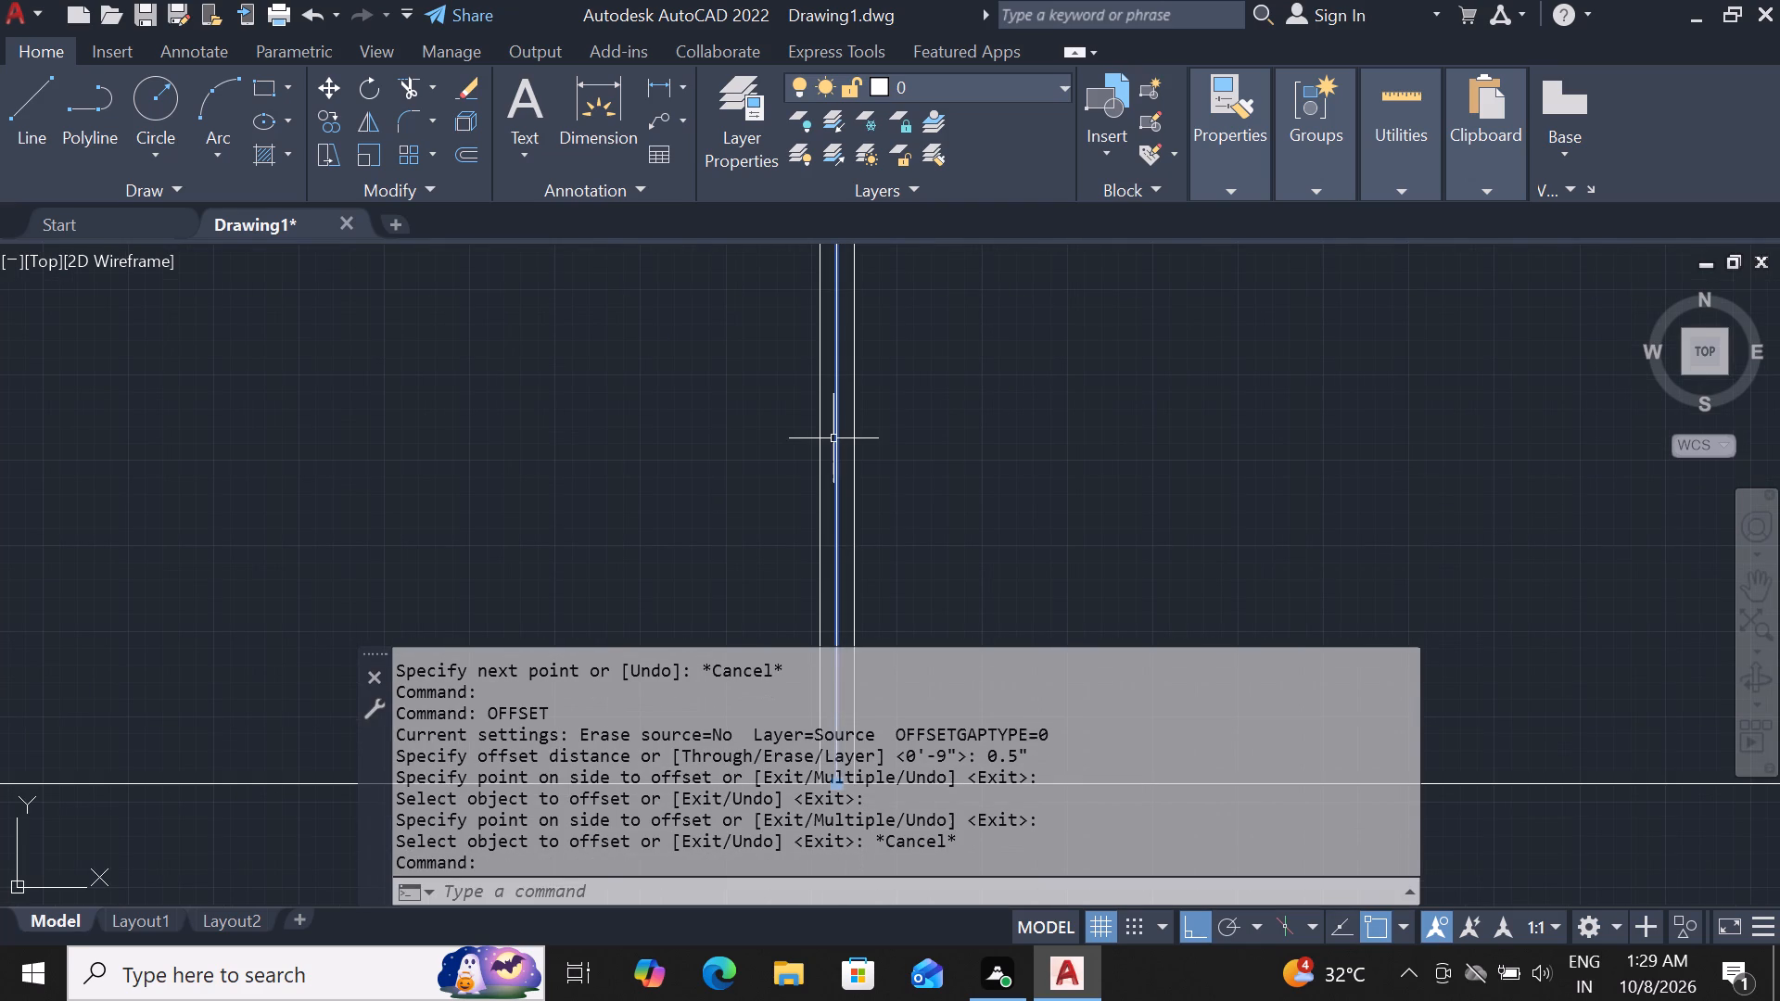
{"action": "key", "text": "Delete"}
Offset the right-hand line of the right bay's centre pair 6' to the right.
{"action": "scroll", "coordinate": [844, 431], "scroll_direction": "down", "scroll_amount": 5}
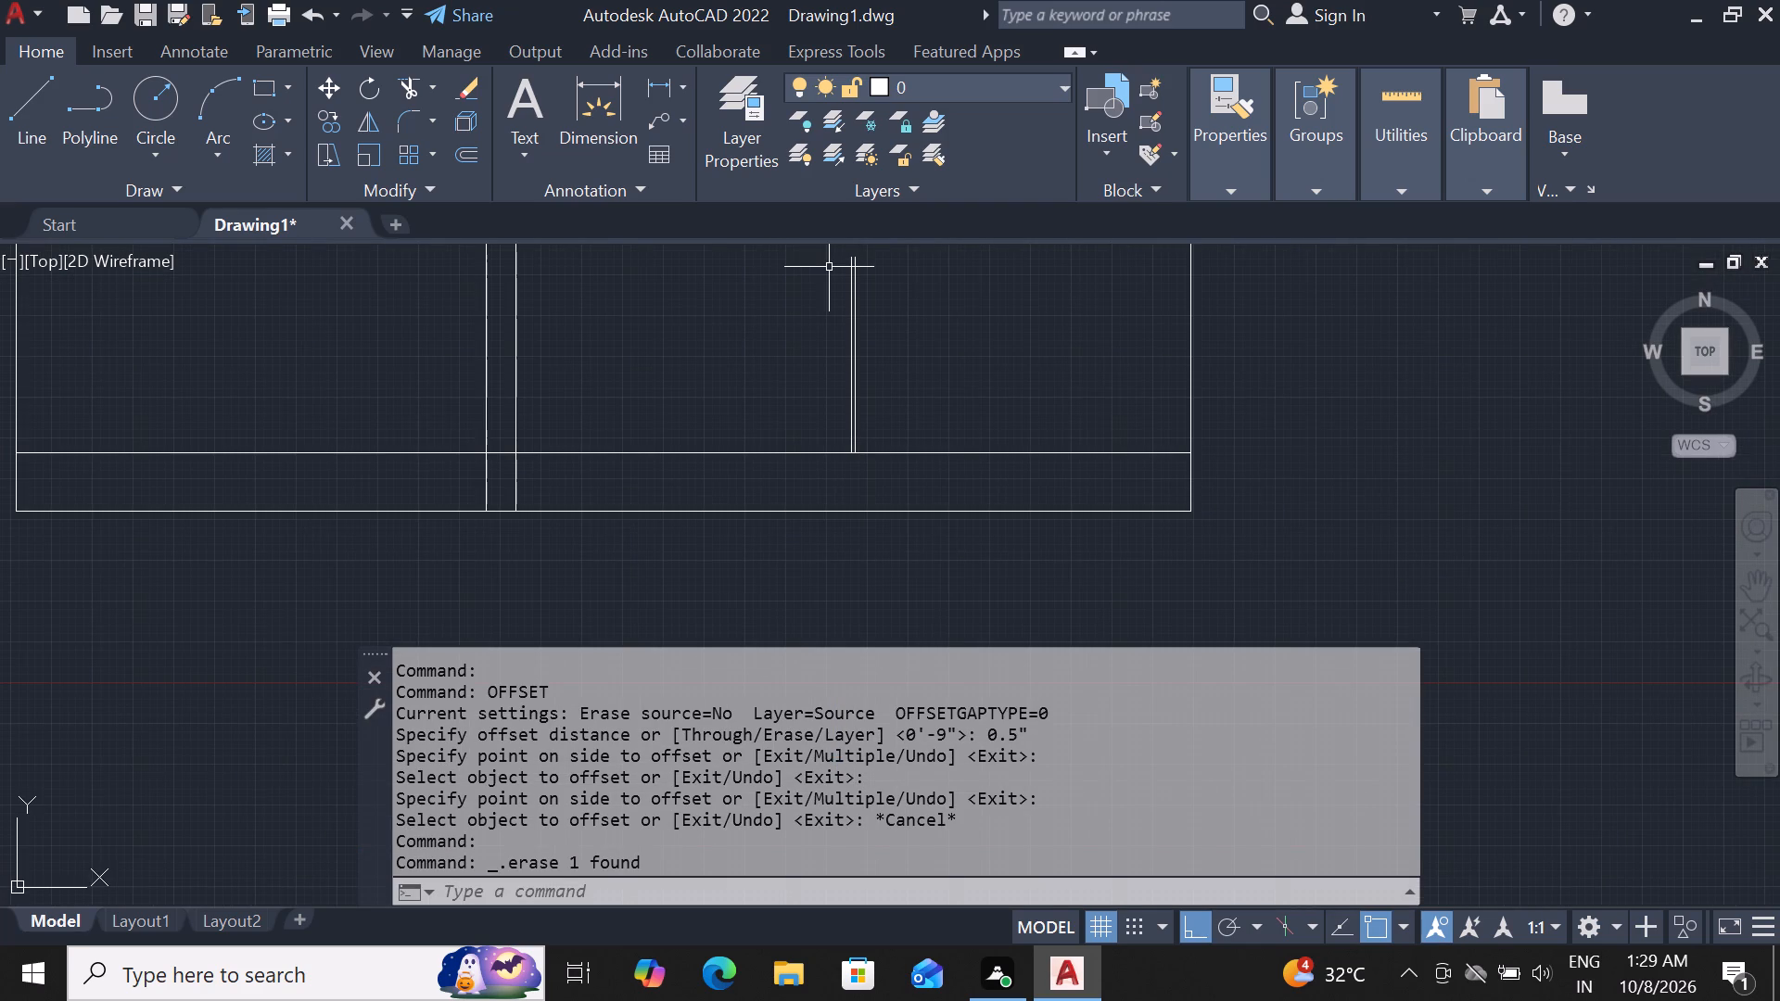
{"action": "scroll", "coordinate": [852, 263], "scroll_direction": "up", "scroll_amount": 3}
{"action": "scroll", "coordinate": [852, 263], "scroll_direction": "down", "scroll_amount": 2}
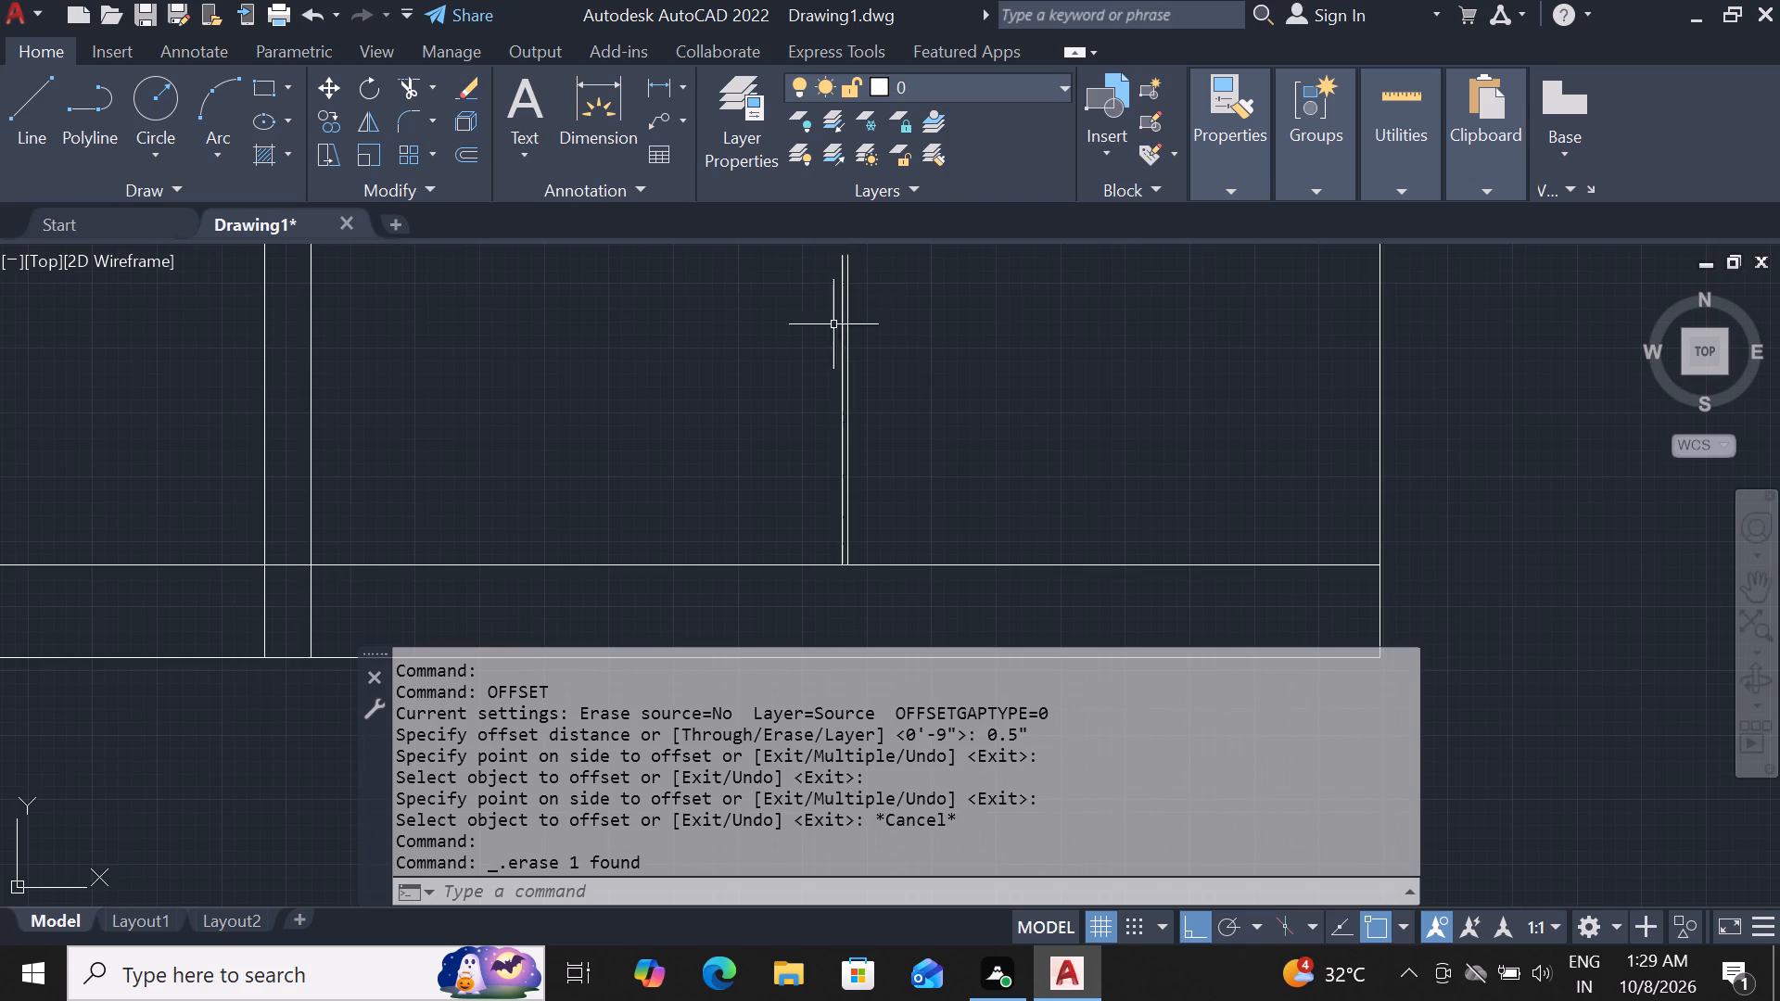
{"action": "scroll", "coordinate": [838, 373], "scroll_direction": "up", "scroll_amount": 2}
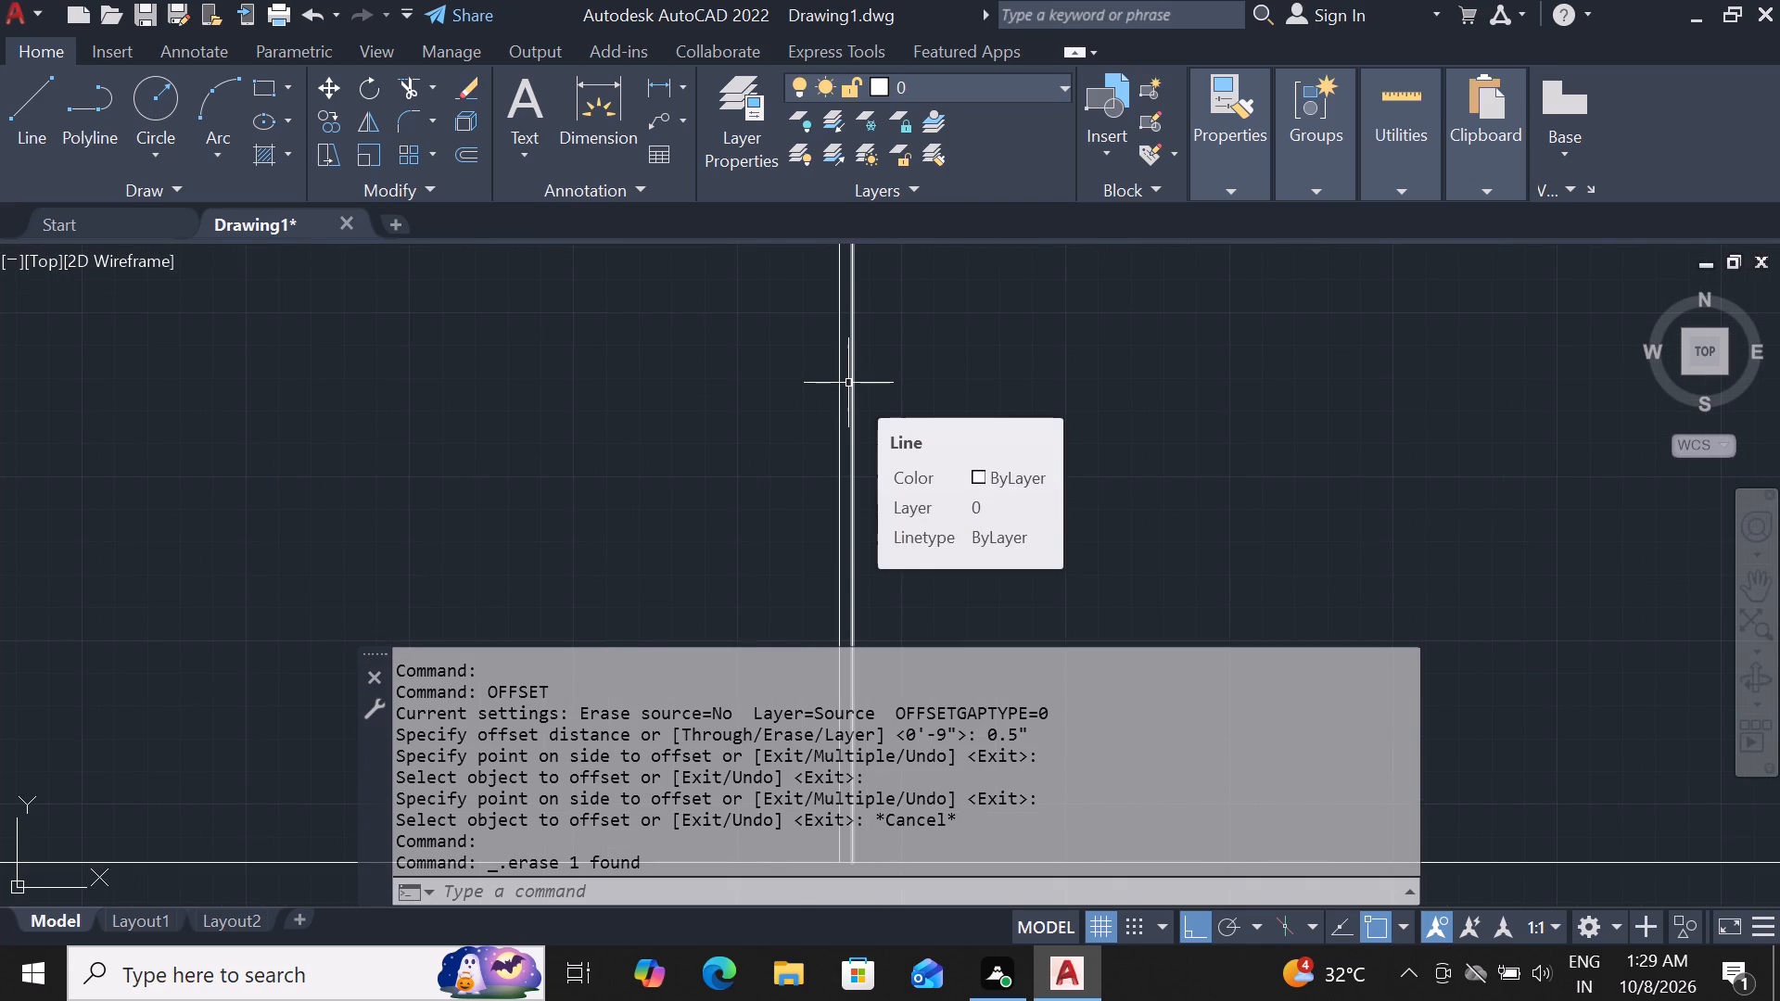
{"action": "left_click", "coordinate": [852, 369]}
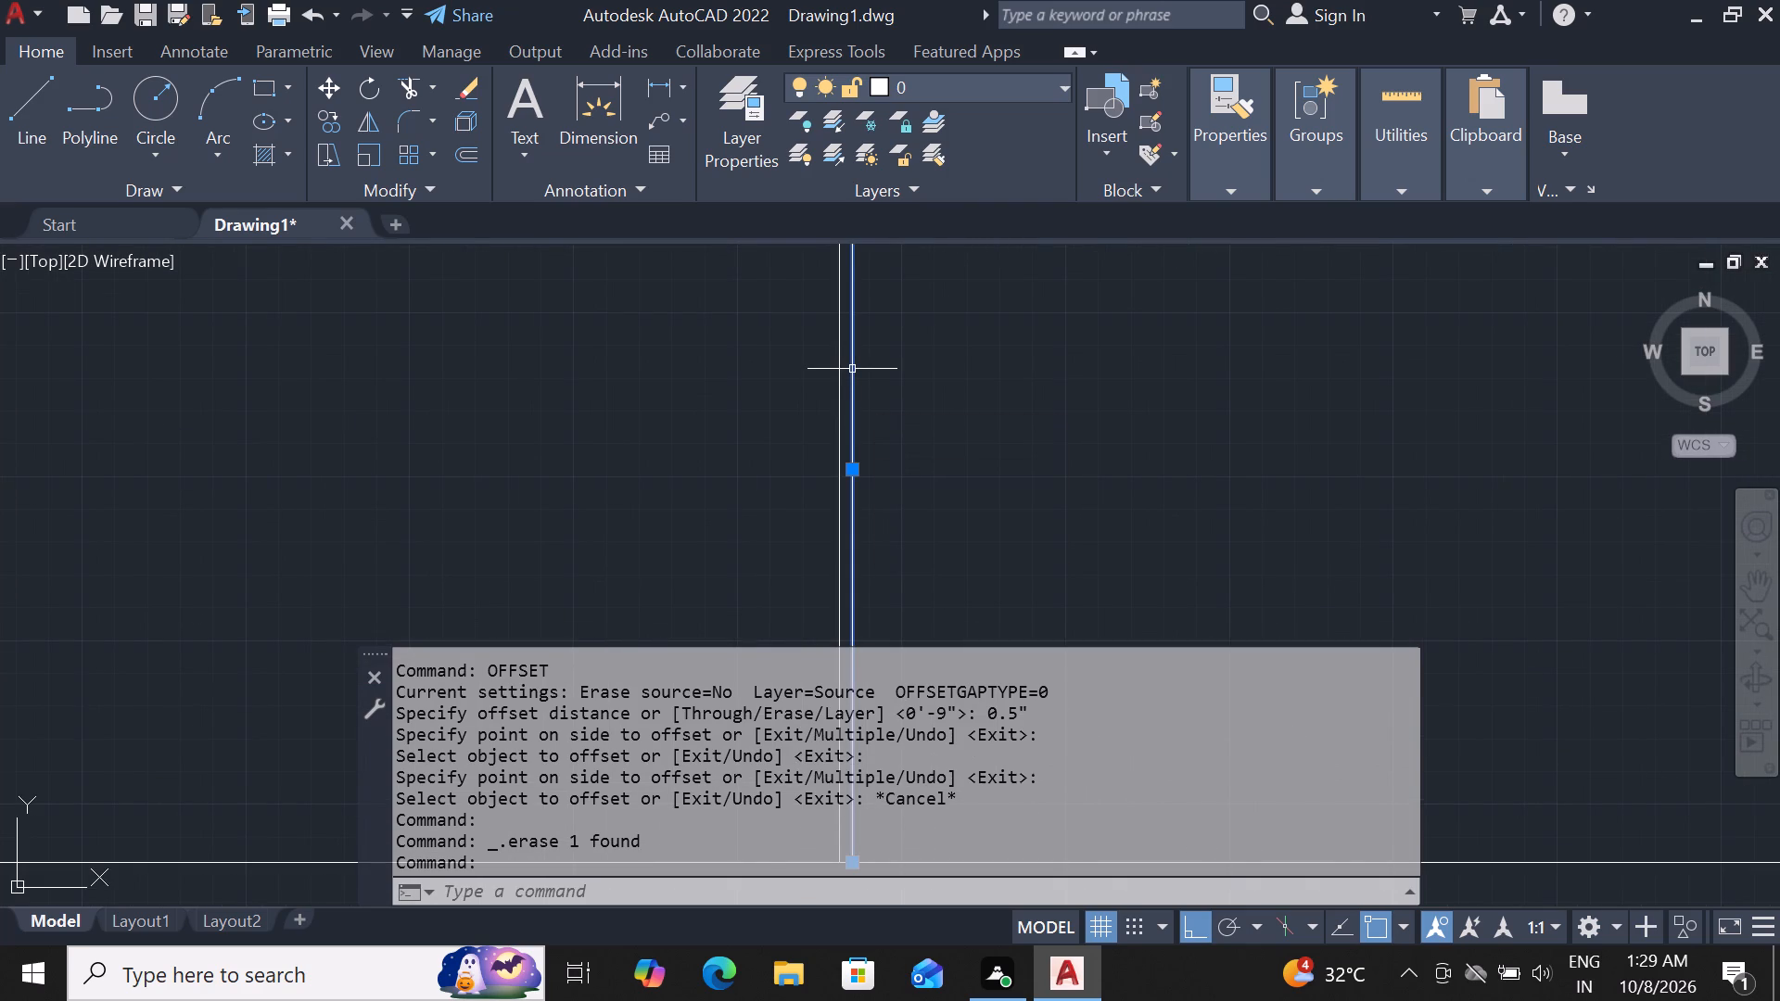
{"action": "key", "text": "o"}
{"action": "type", "text": "f"}
{"action": "key", "text": "space"}
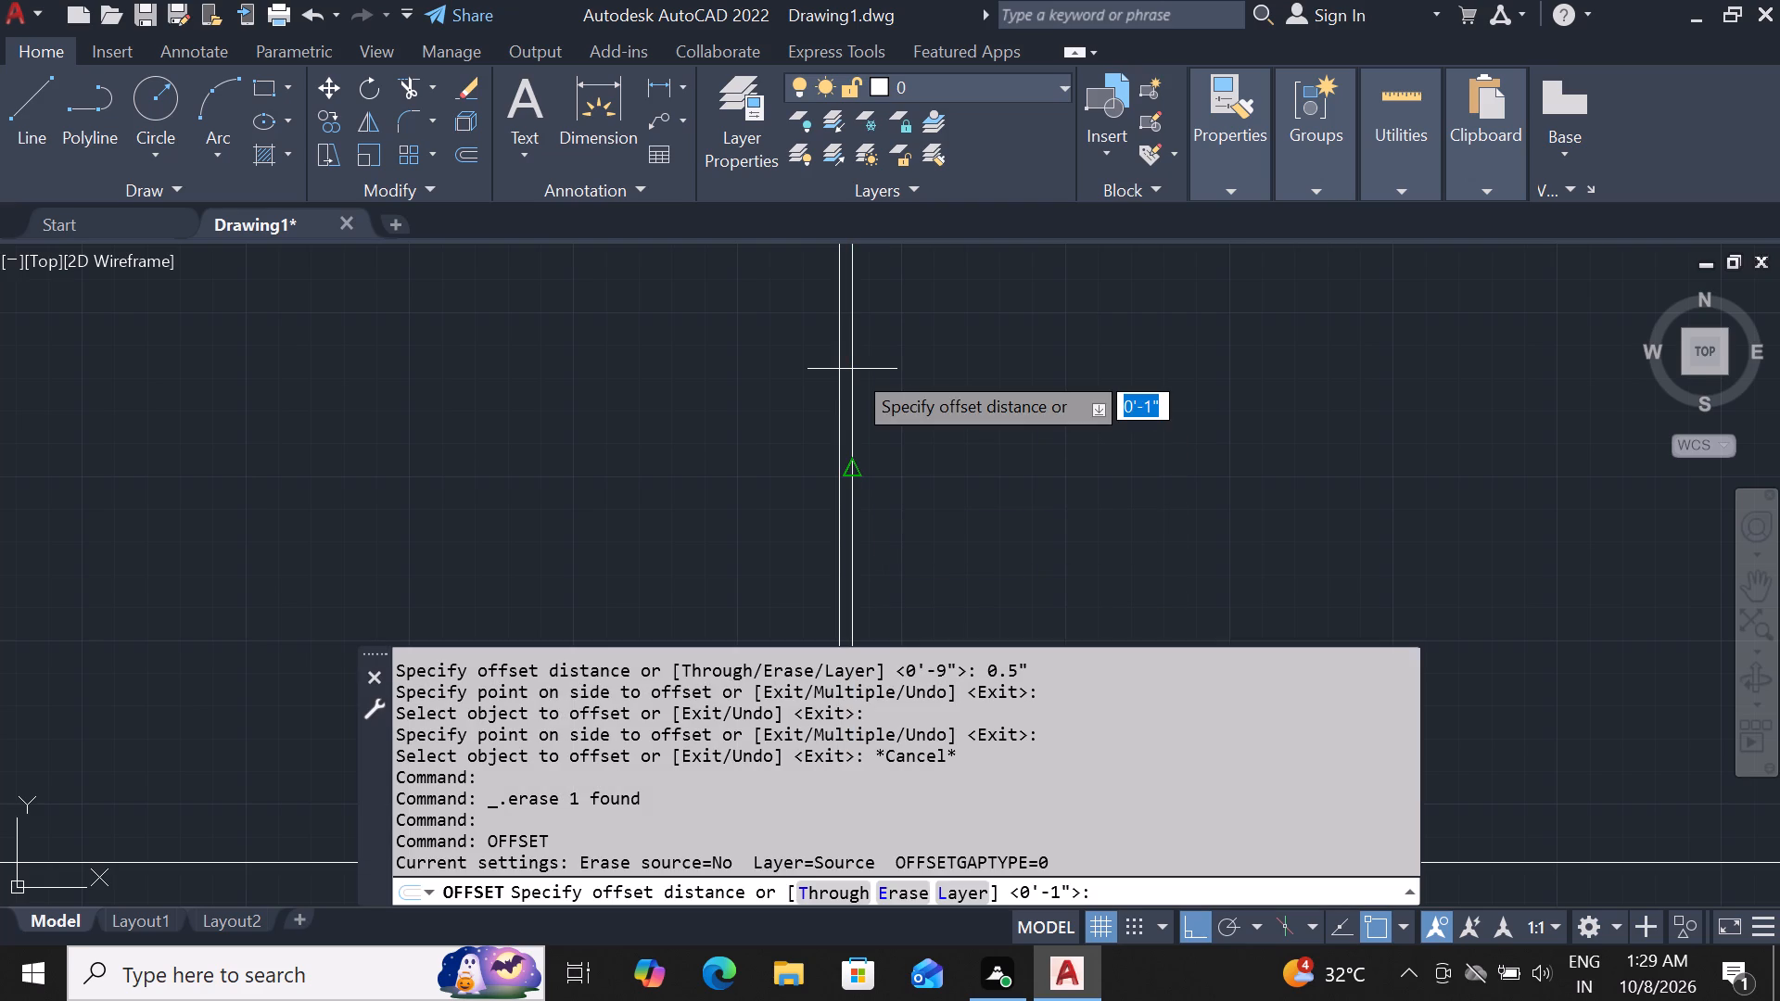
{"action": "type", "text": "6'"}
{"action": "key", "text": "Return"}
{"action": "left_click", "coordinate": [920, 361]}
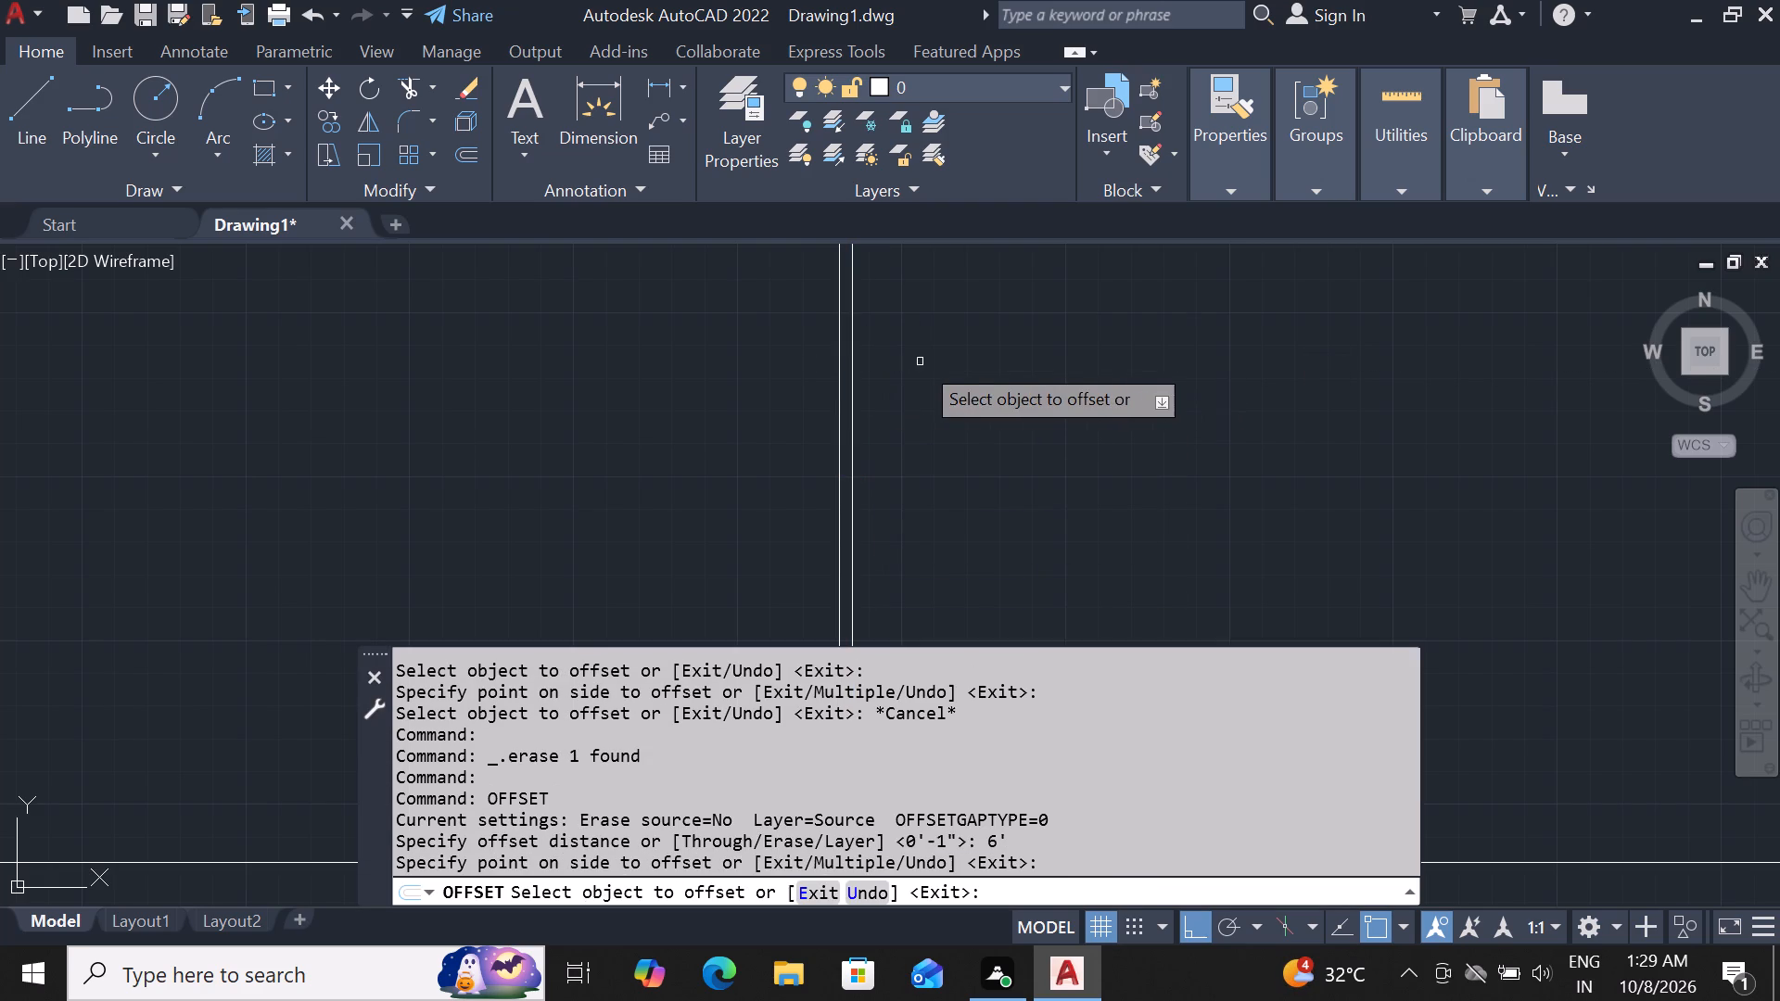
Offset the left-hand line of the right bay's centre pair 6' to the left.
{"action": "scroll", "coordinate": [831, 396], "scroll_direction": "down", "scroll_amount": 2}
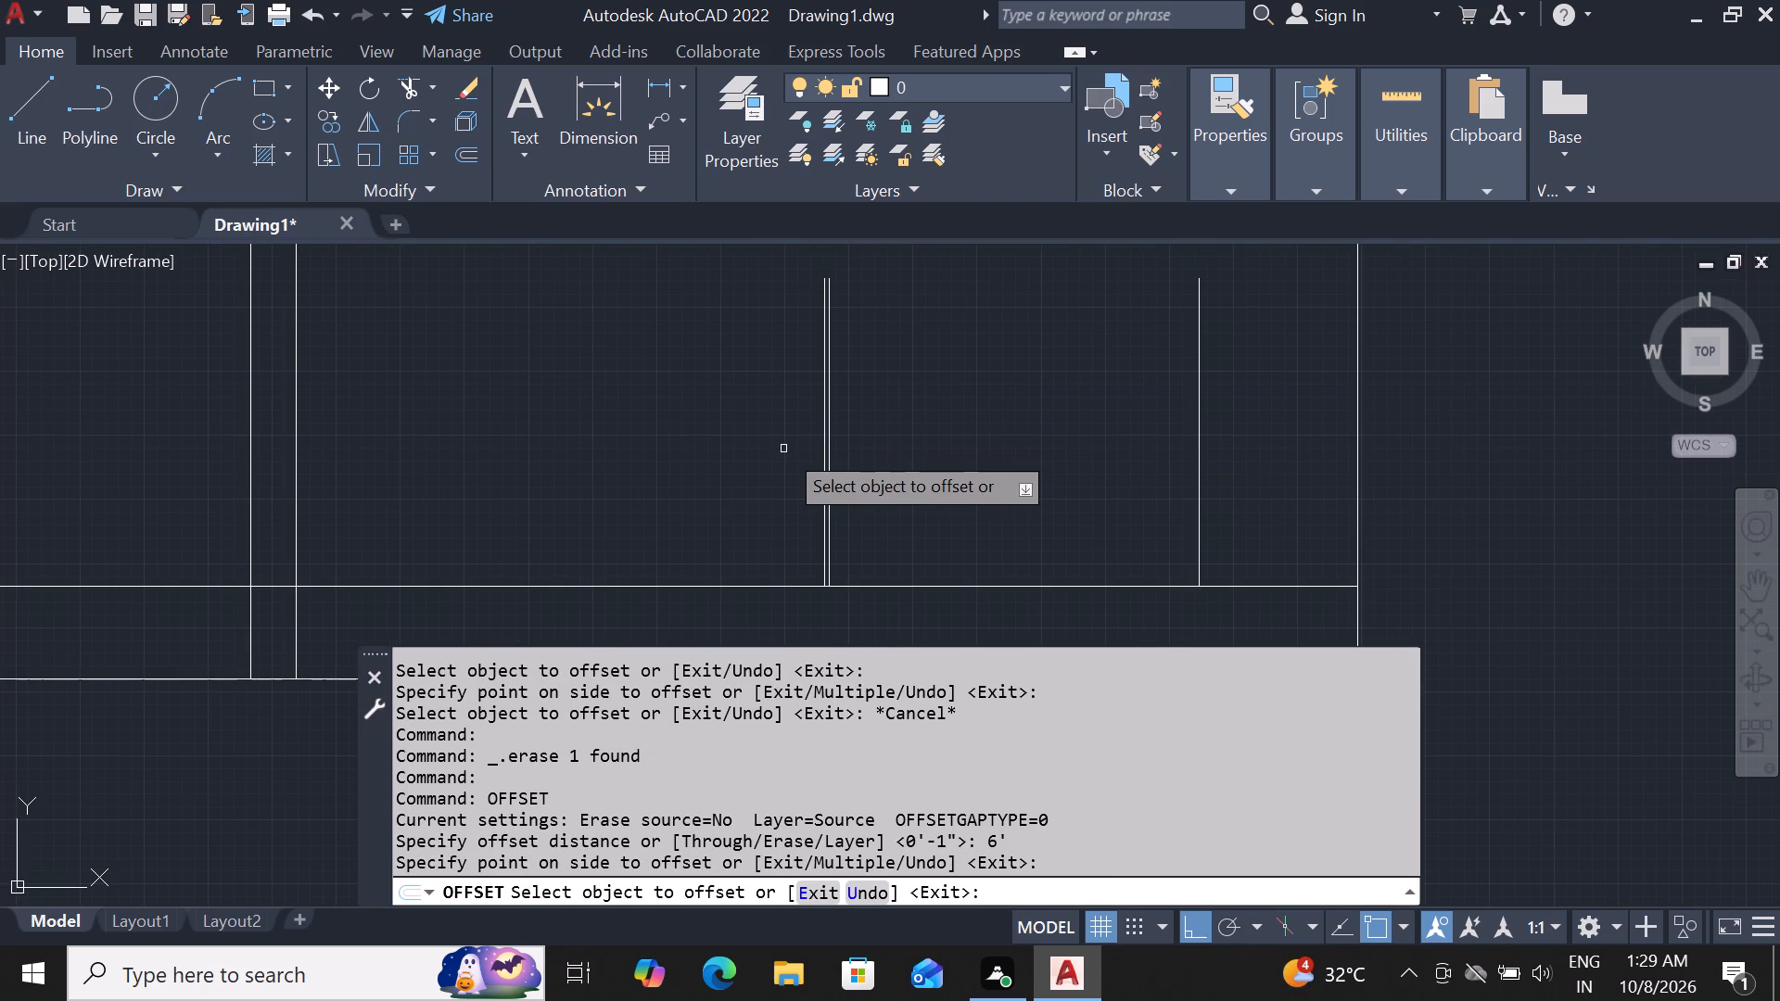
{"action": "scroll", "coordinate": [790, 442], "scroll_direction": "up", "scroll_amount": 1}
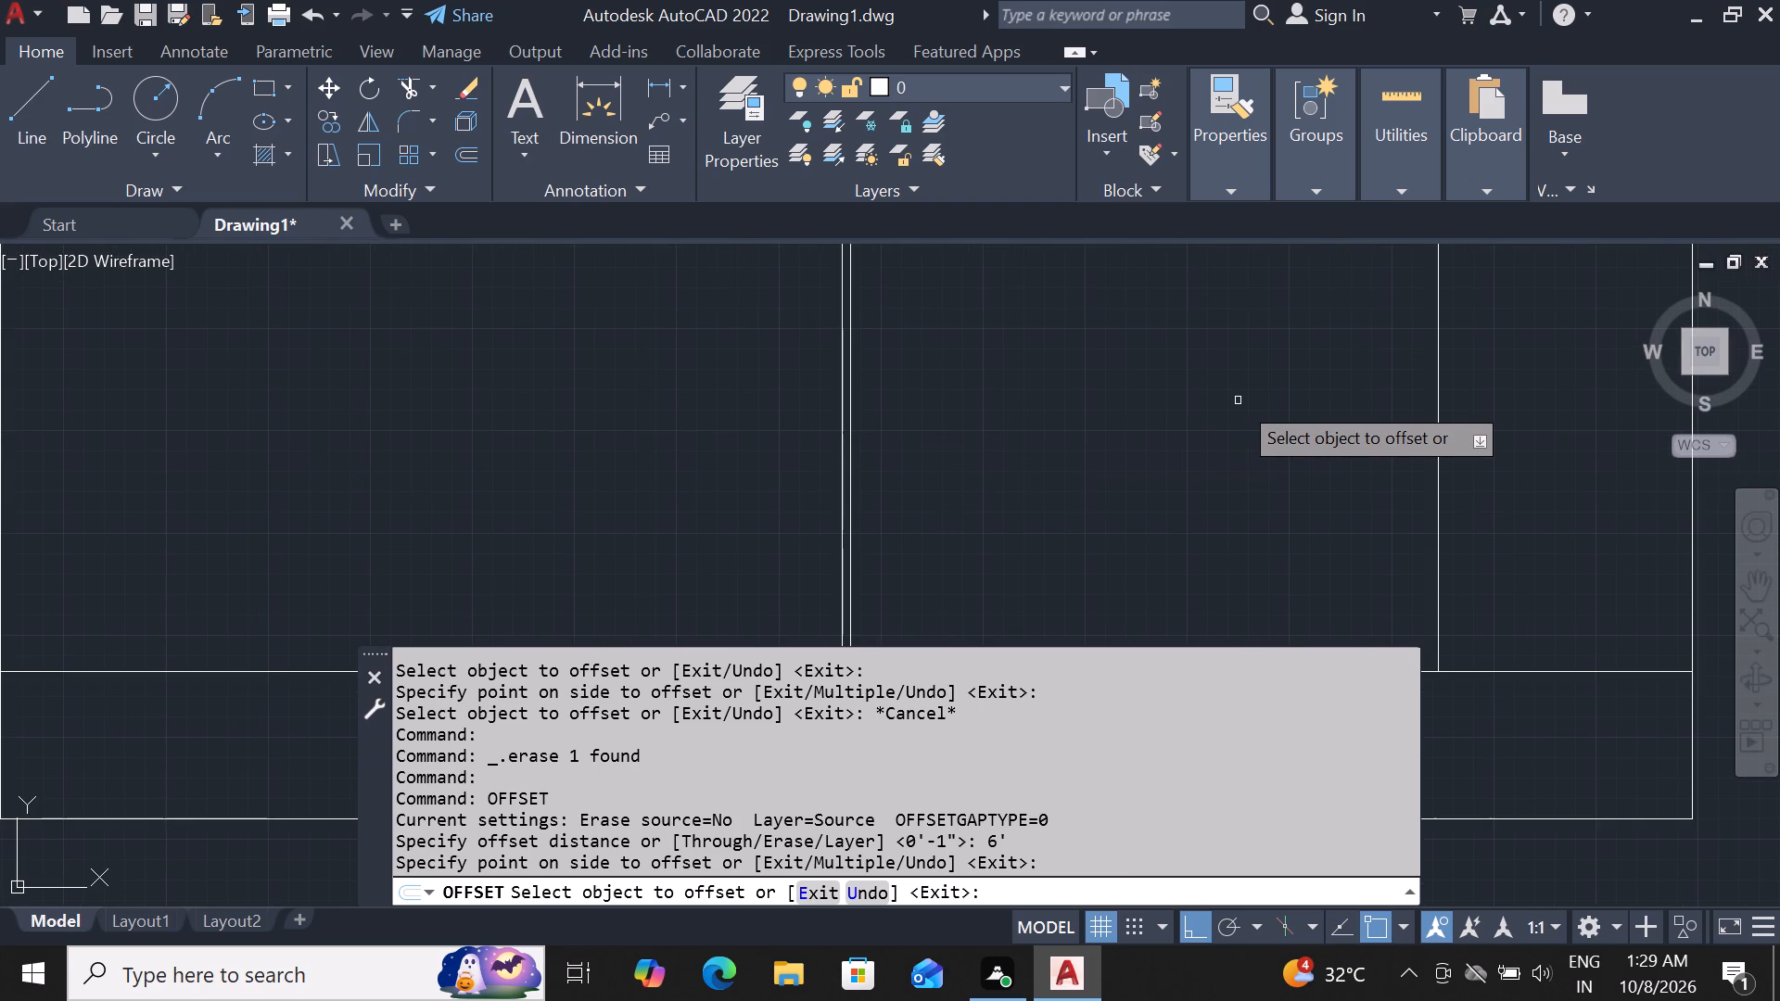
{"action": "scroll", "coordinate": [1238, 401], "scroll_direction": "down", "scroll_amount": 2}
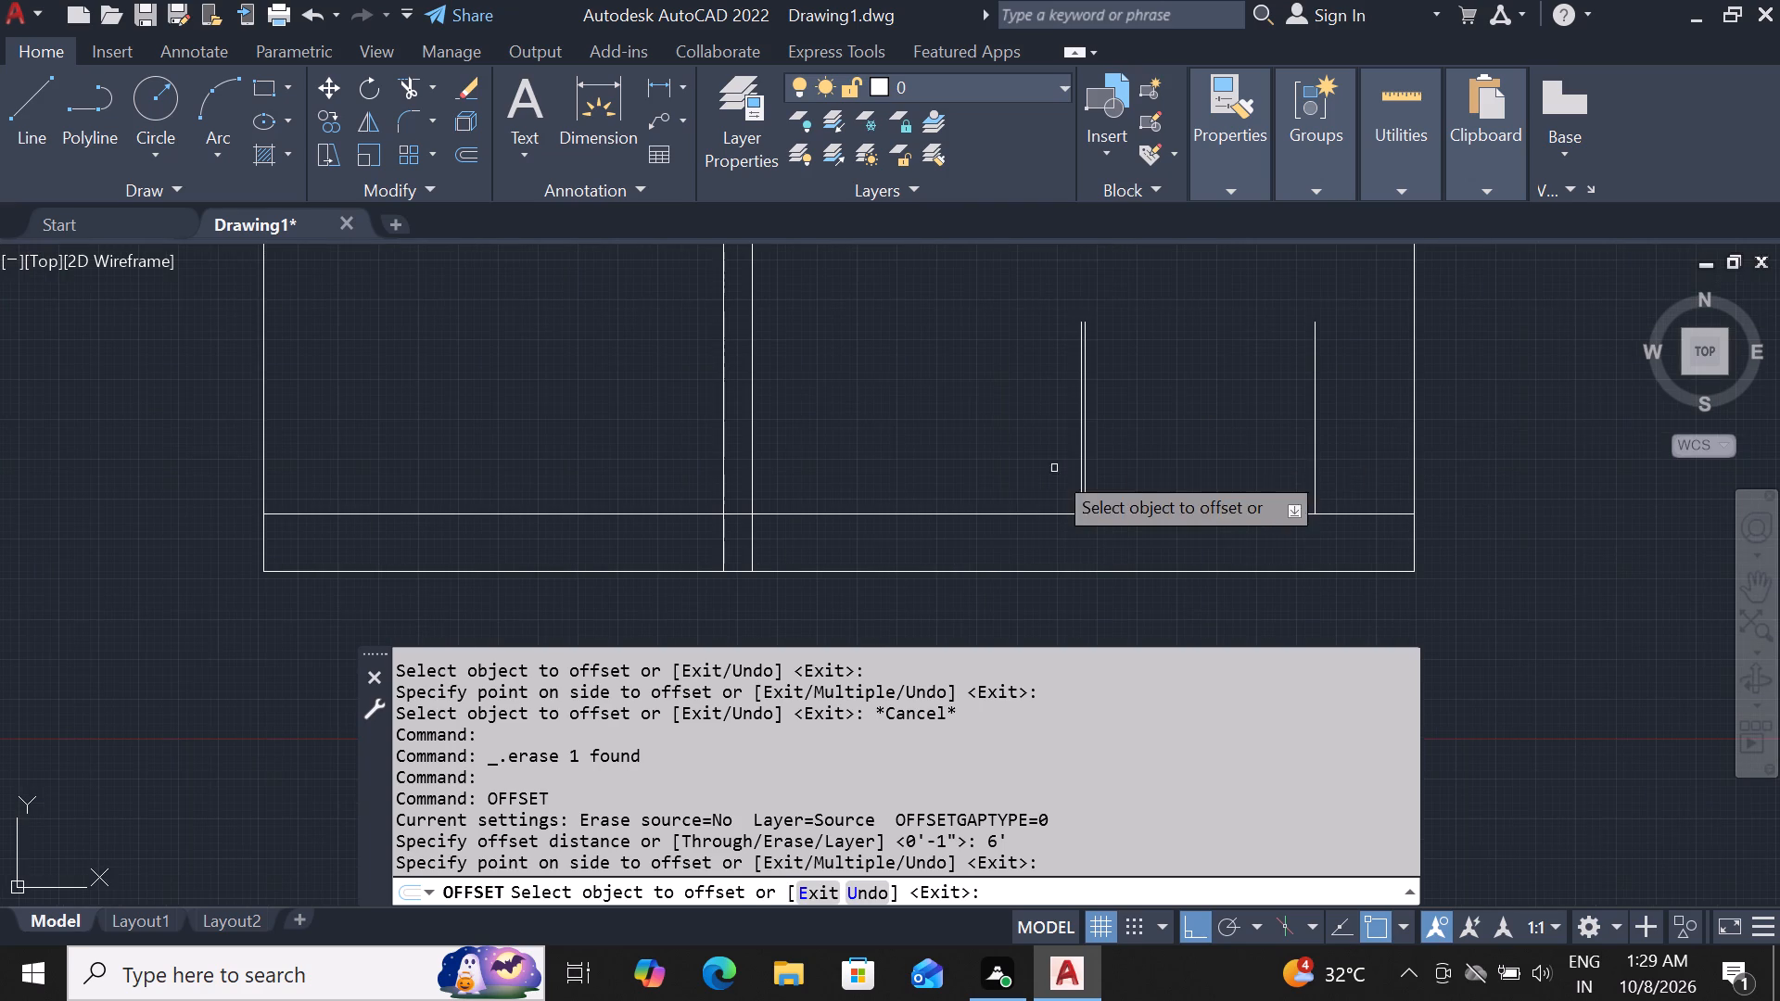
{"action": "scroll", "coordinate": [1070, 480], "scroll_direction": "up", "scroll_amount": 1}
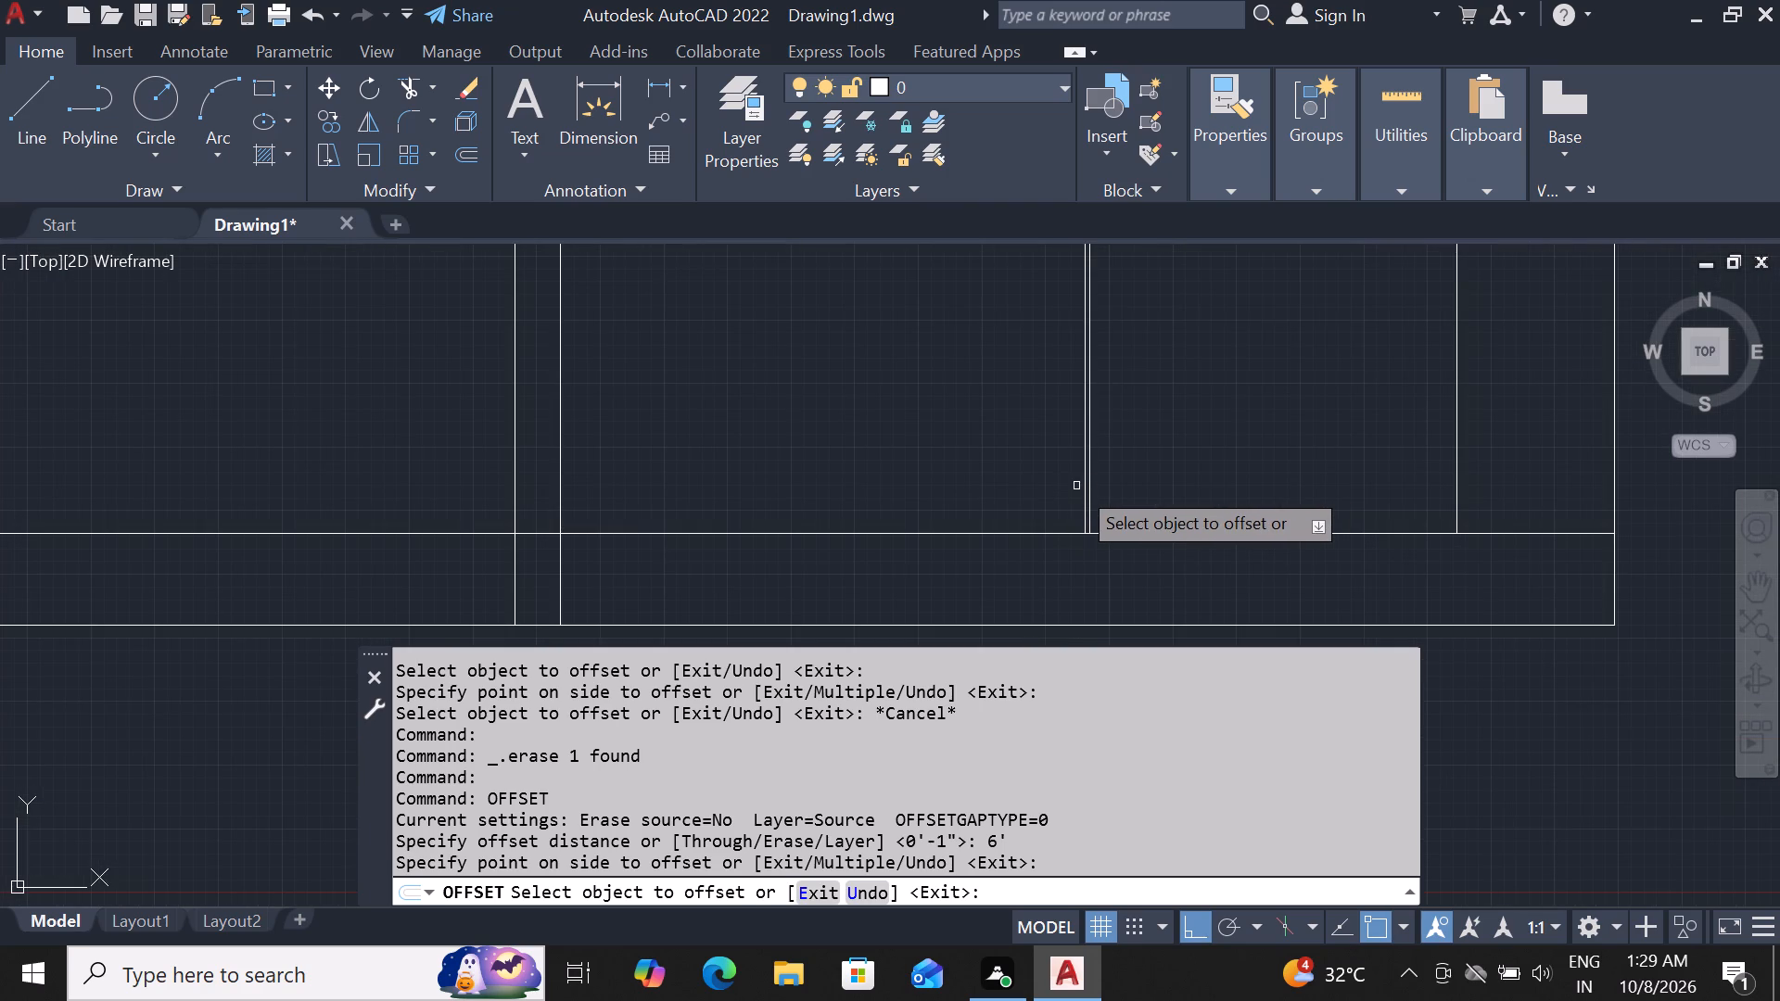
{"action": "scroll", "coordinate": [1076, 486], "scroll_direction": "up", "scroll_amount": 3}
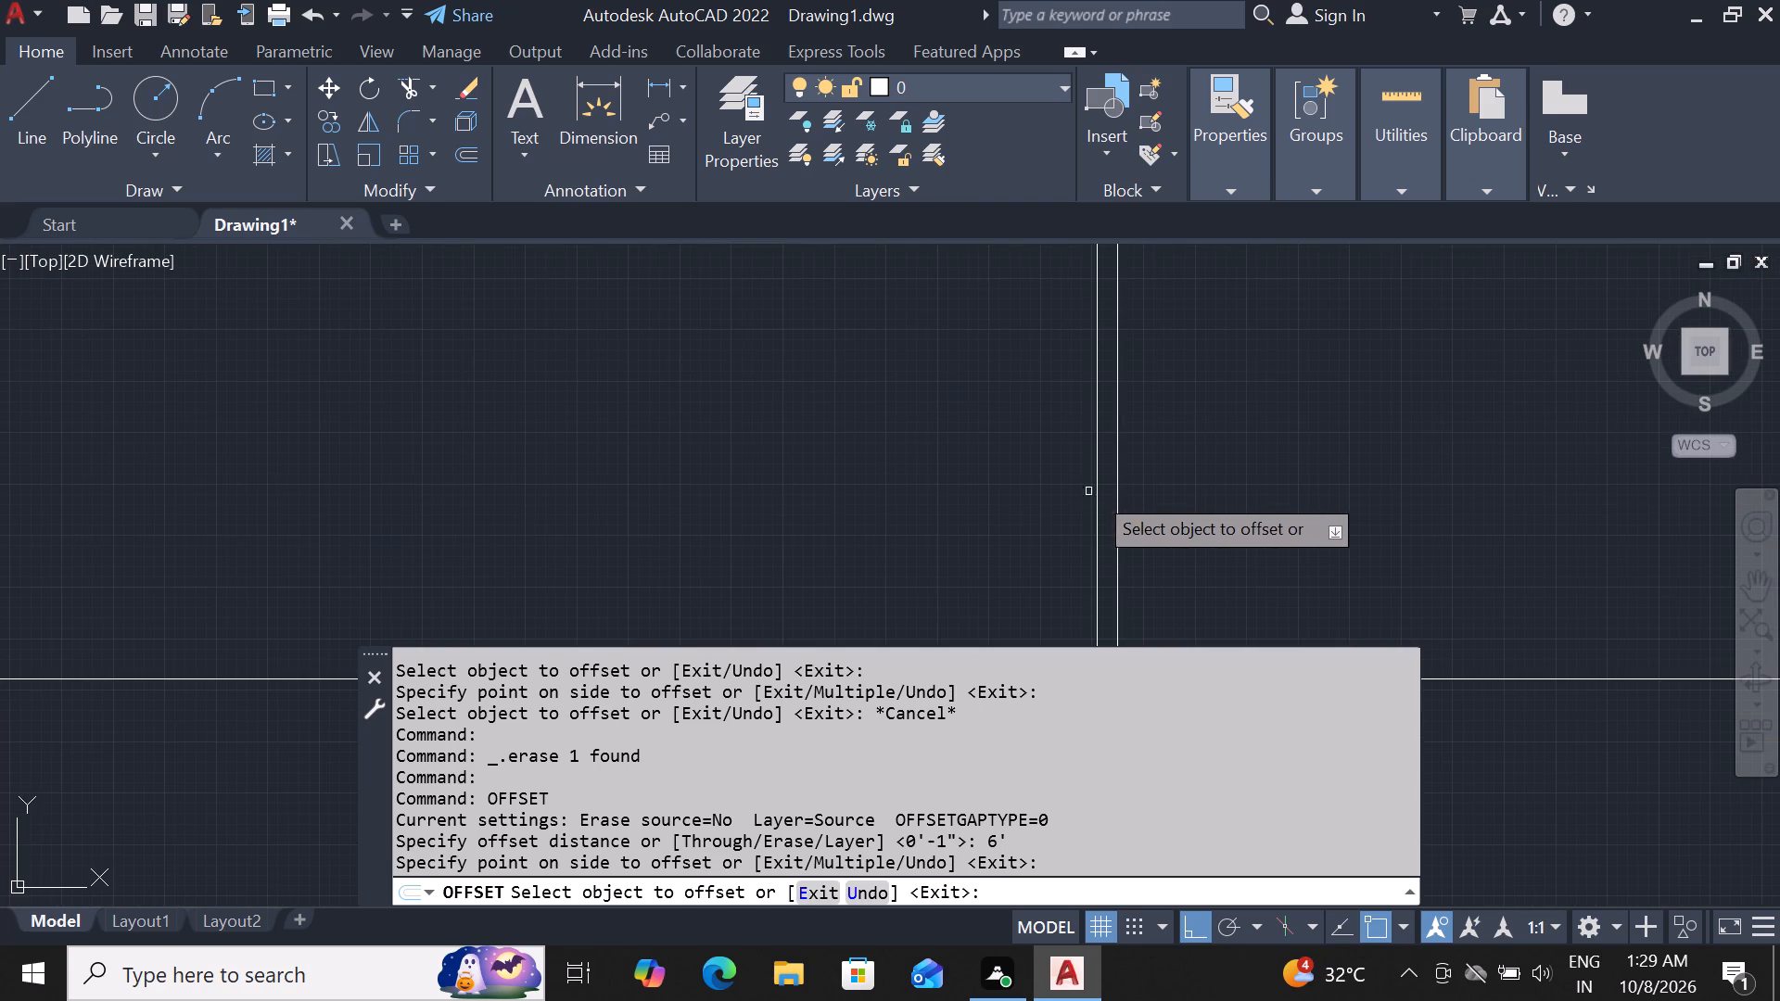
{"action": "left_click", "coordinate": [1098, 491]}
{"action": "left_click", "coordinate": [883, 538]}
{"action": "scroll", "coordinate": [1057, 424], "scroll_direction": "down", "scroll_amount": 2}
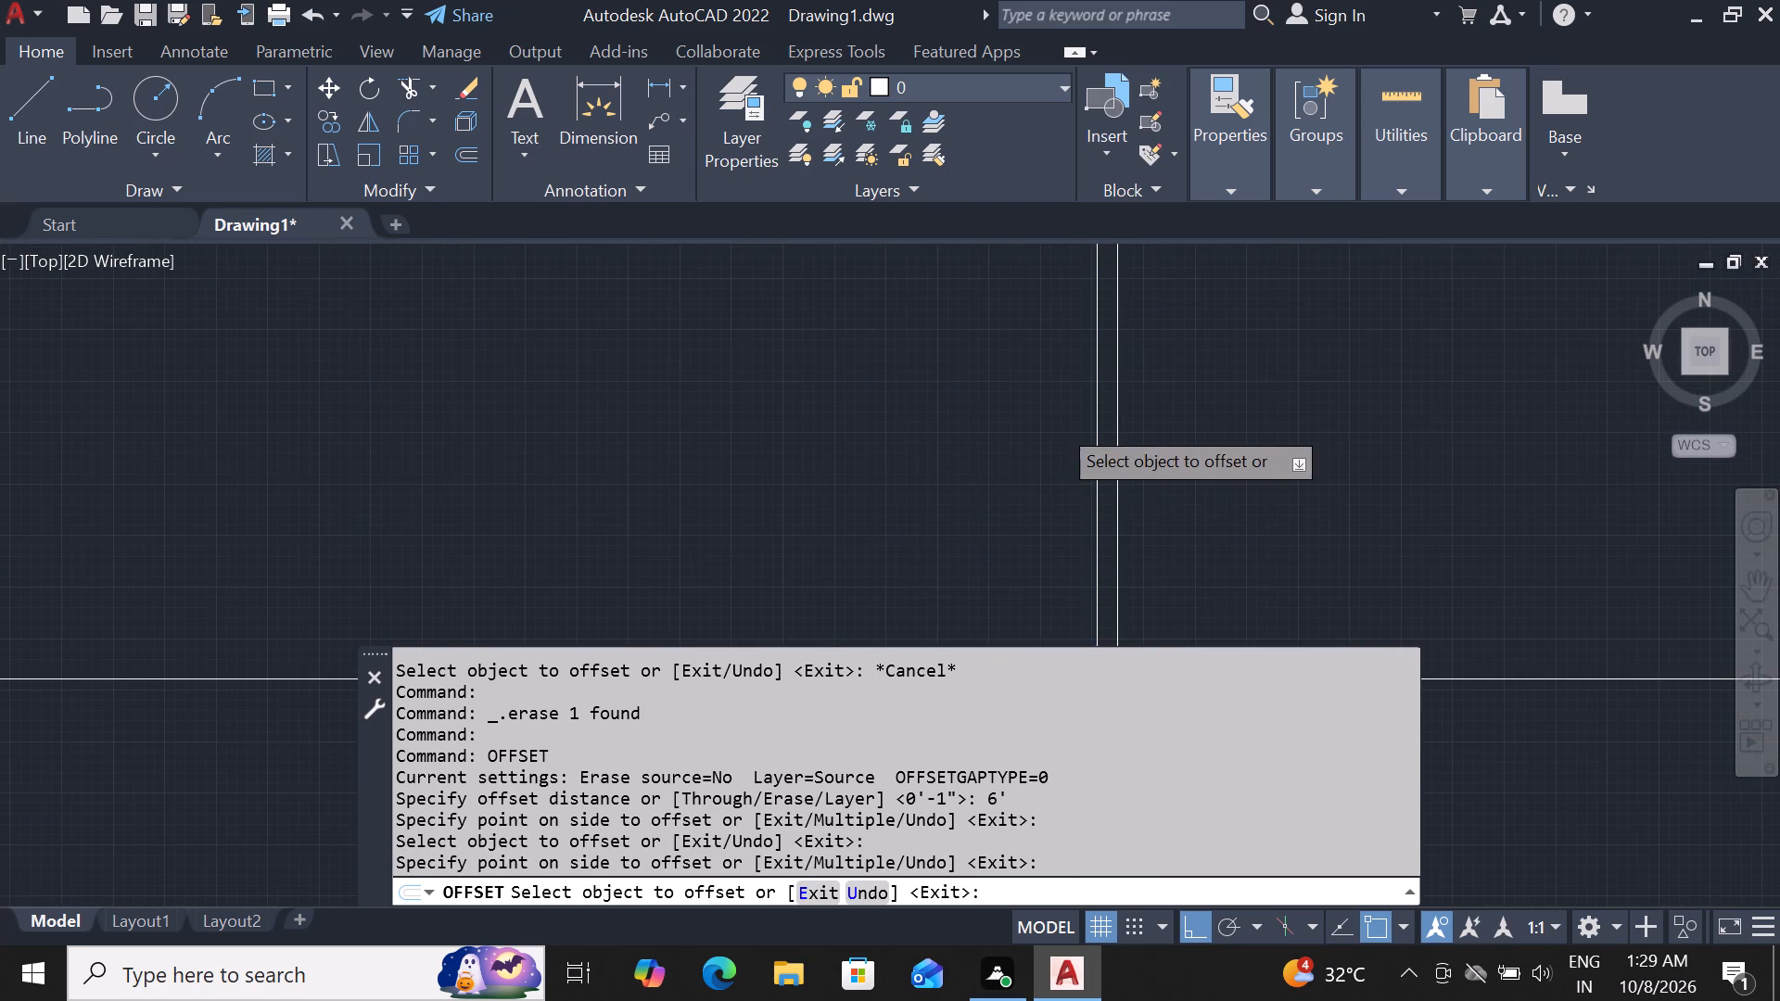
{"action": "scroll", "coordinate": [1057, 424], "scroll_direction": "down", "scroll_amount": 3}
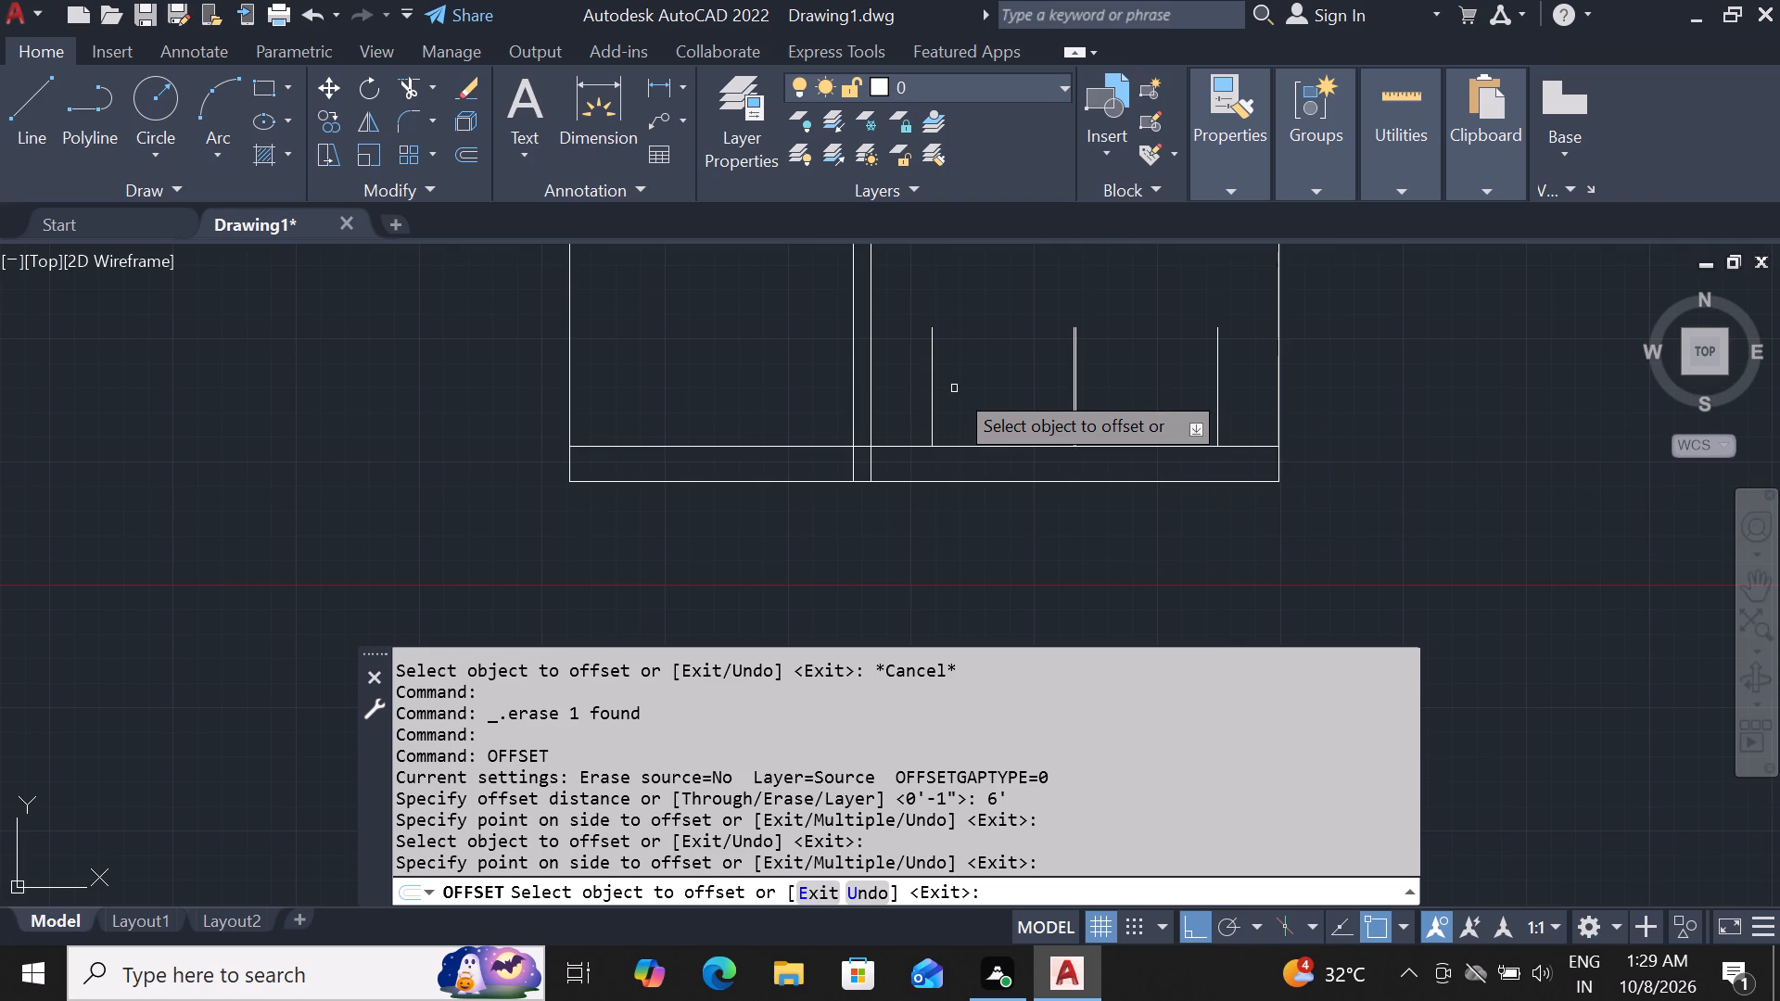
{"action": "key", "text": "grave"}
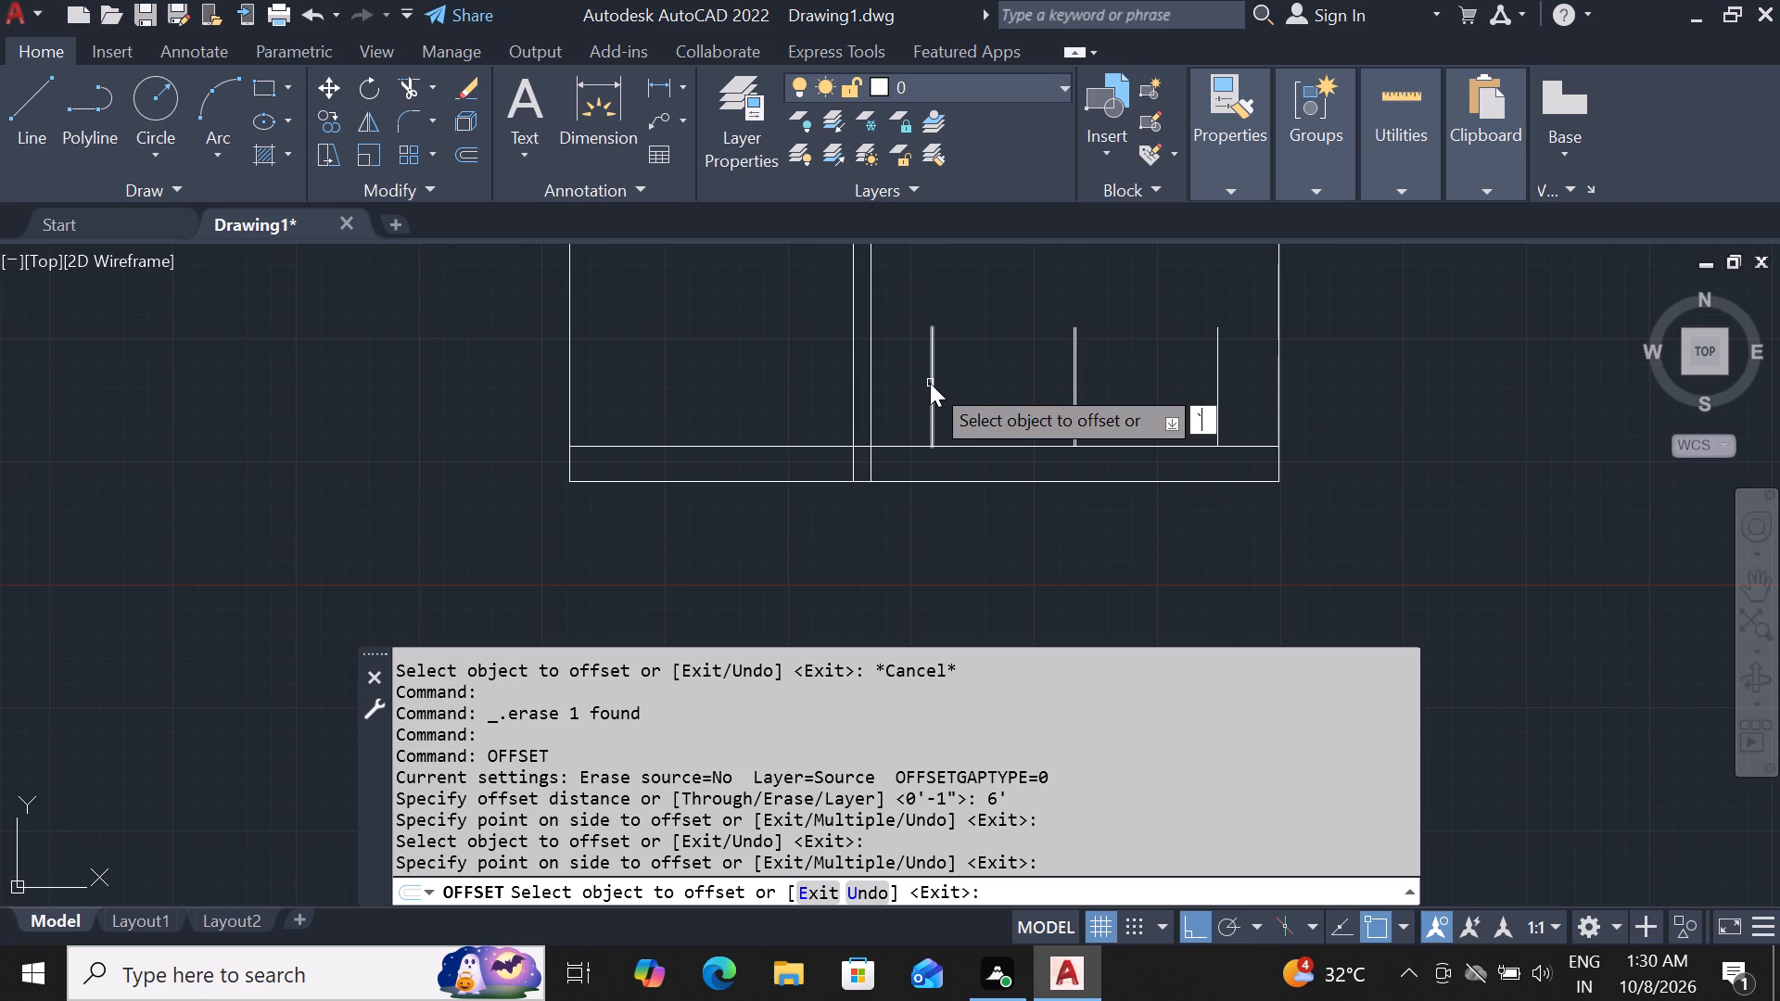
{"action": "key", "text": "Escape"}
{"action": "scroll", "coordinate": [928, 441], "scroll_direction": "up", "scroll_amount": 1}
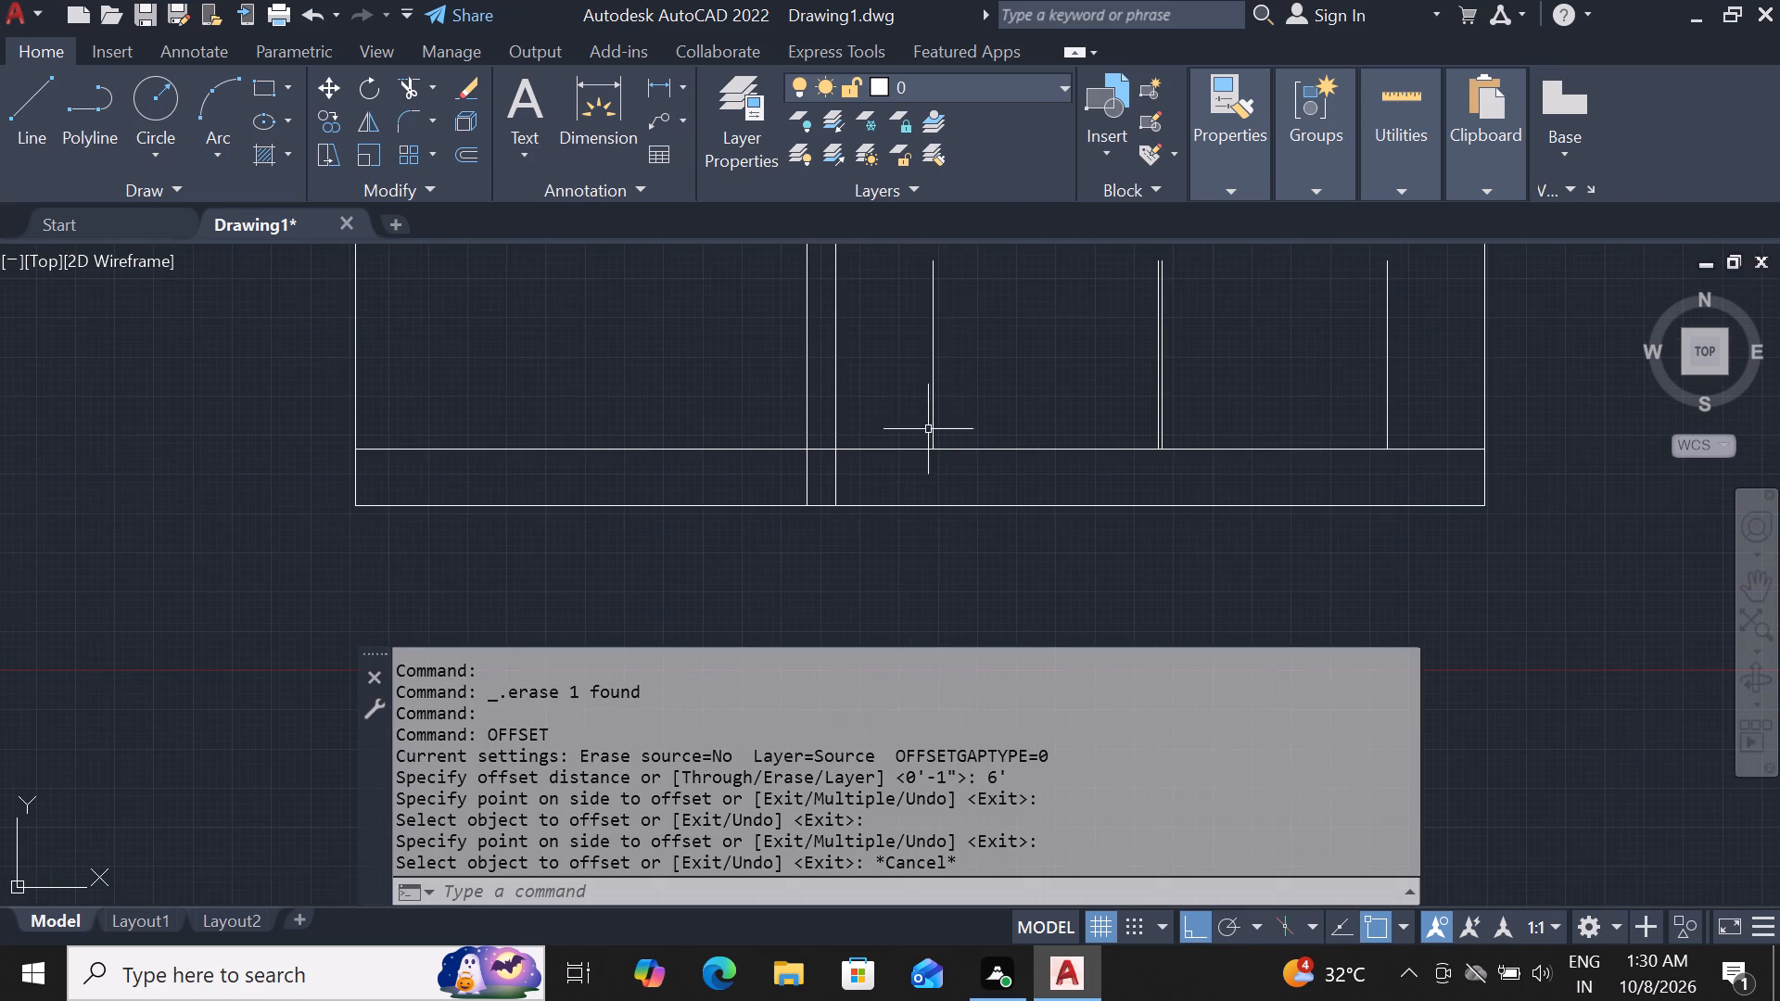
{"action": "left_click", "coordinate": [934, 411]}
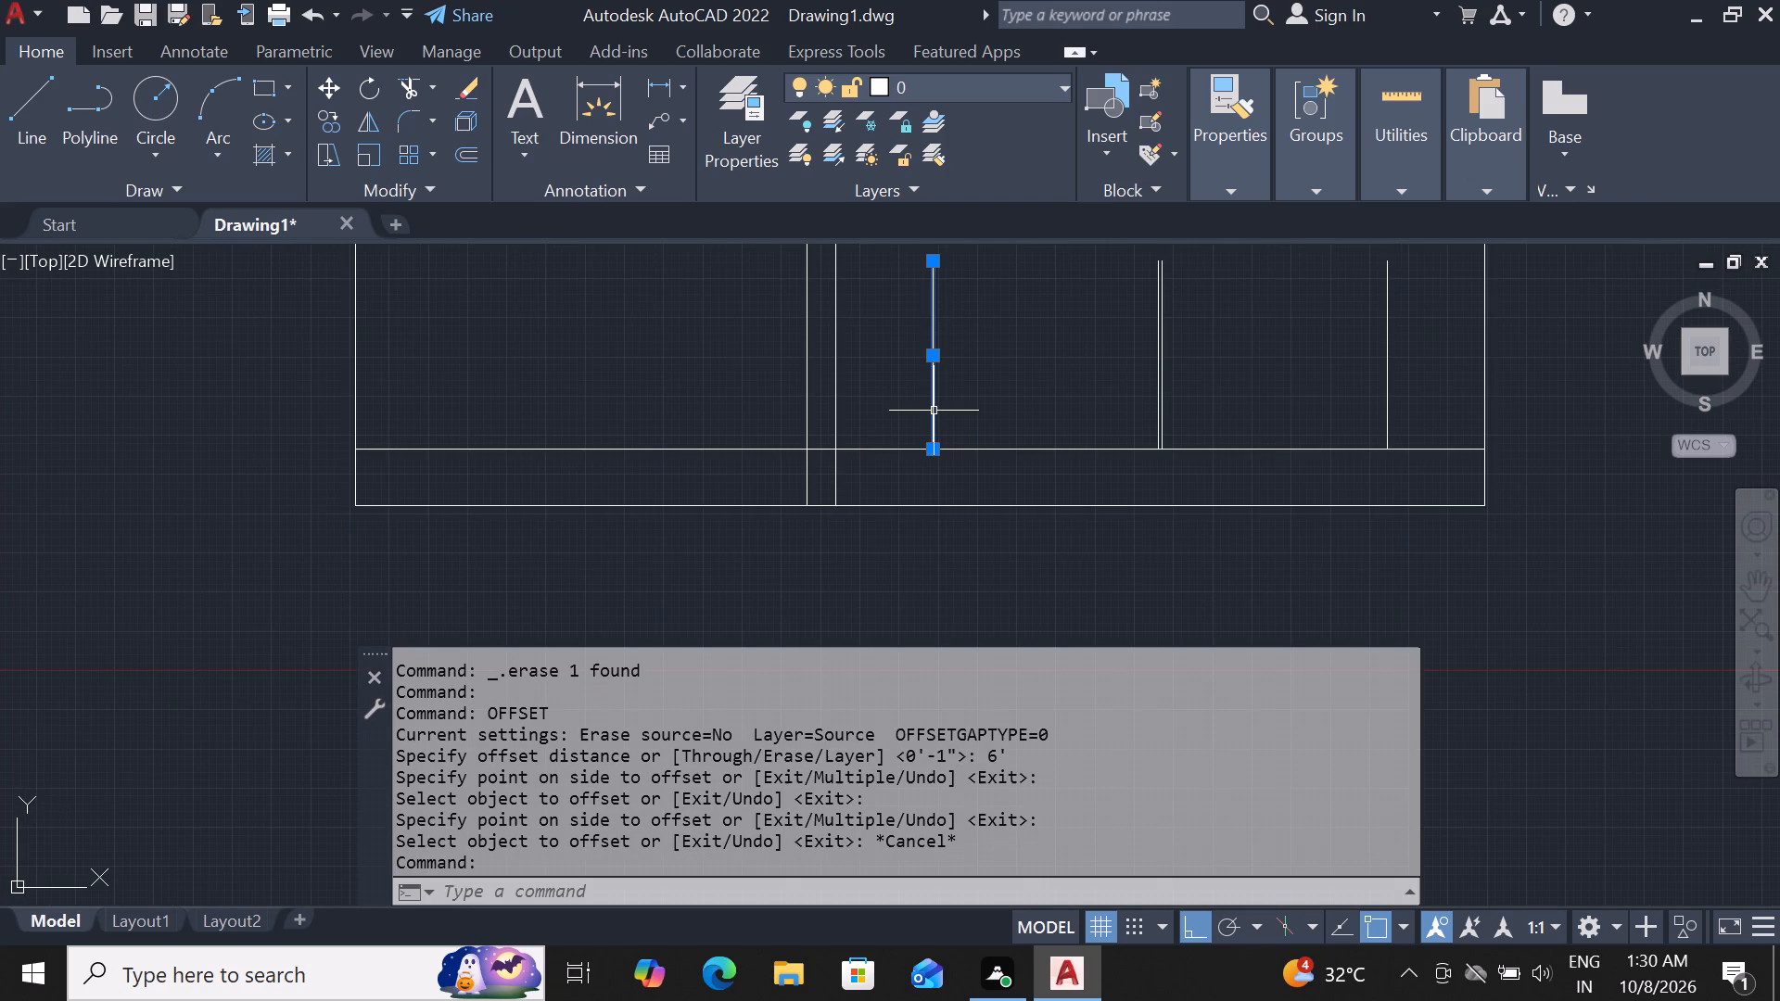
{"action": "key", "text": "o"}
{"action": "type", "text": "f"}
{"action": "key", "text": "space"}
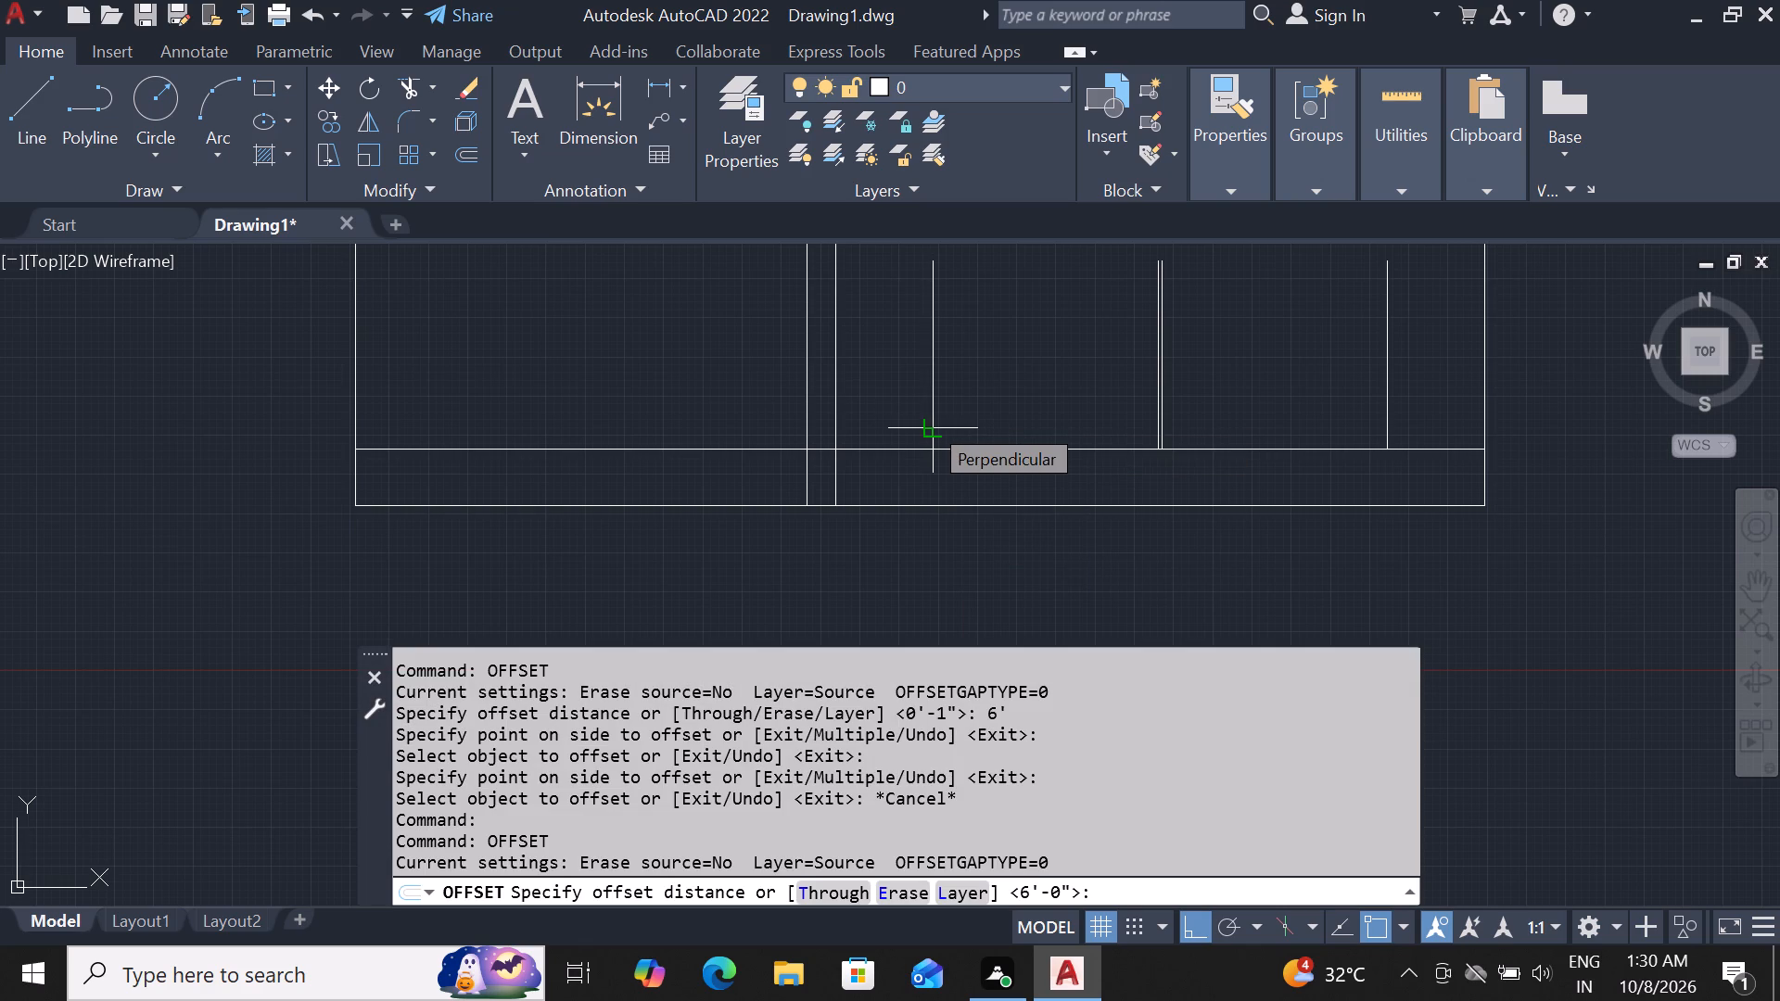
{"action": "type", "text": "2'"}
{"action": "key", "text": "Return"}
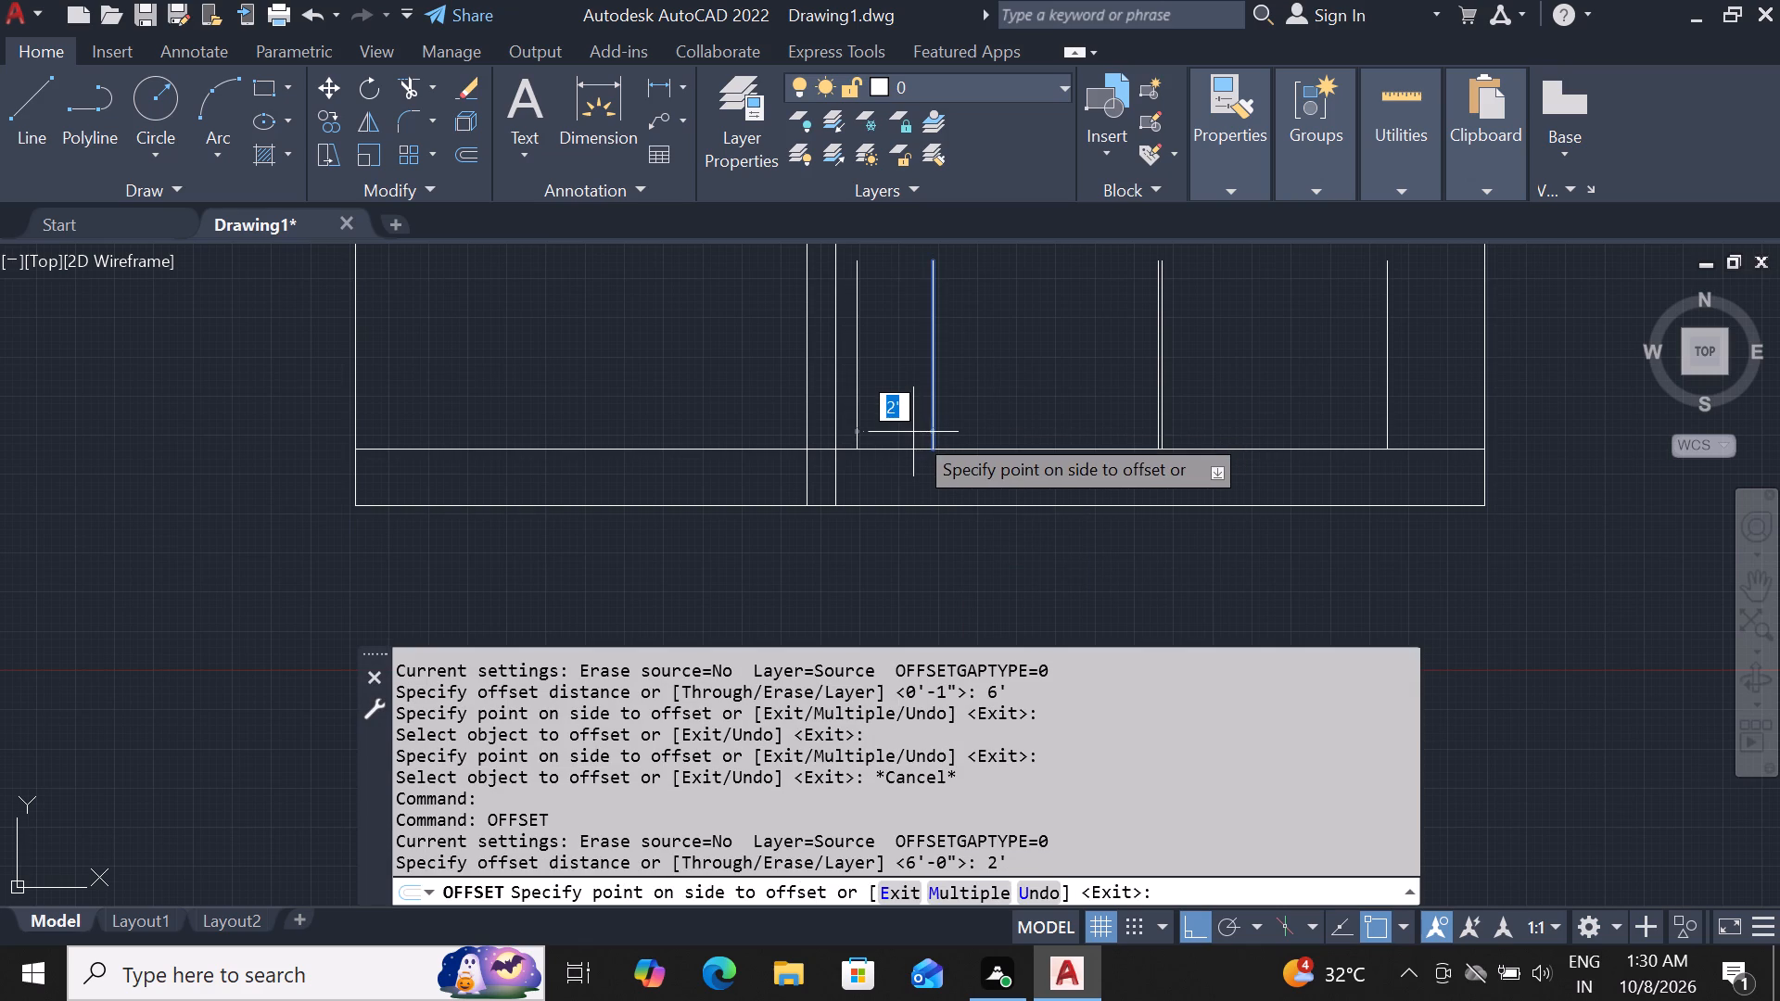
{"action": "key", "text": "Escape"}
Offset the right bay opening's left edge line 1' to the left and its right edge line 1' to the right.
{"action": "left_click", "coordinate": [932, 405]}
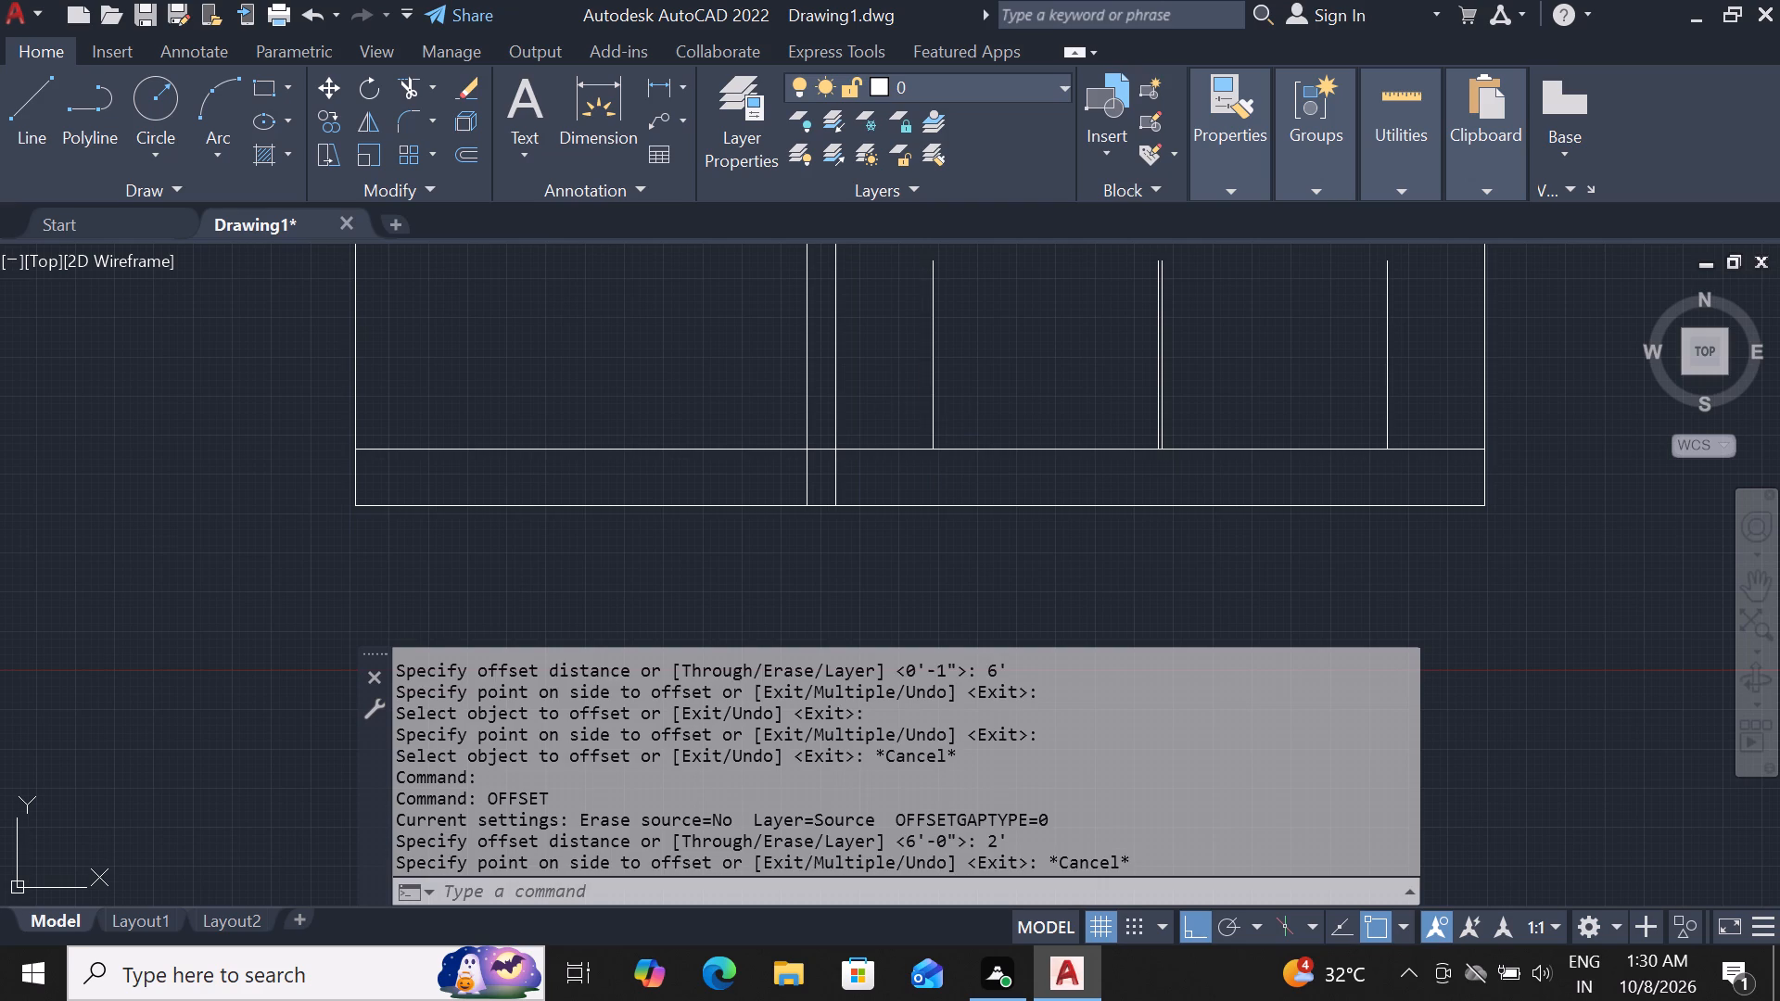
{"action": "key", "text": "o"}
{"action": "type", "text": "f"}
{"action": "key", "text": "space"}
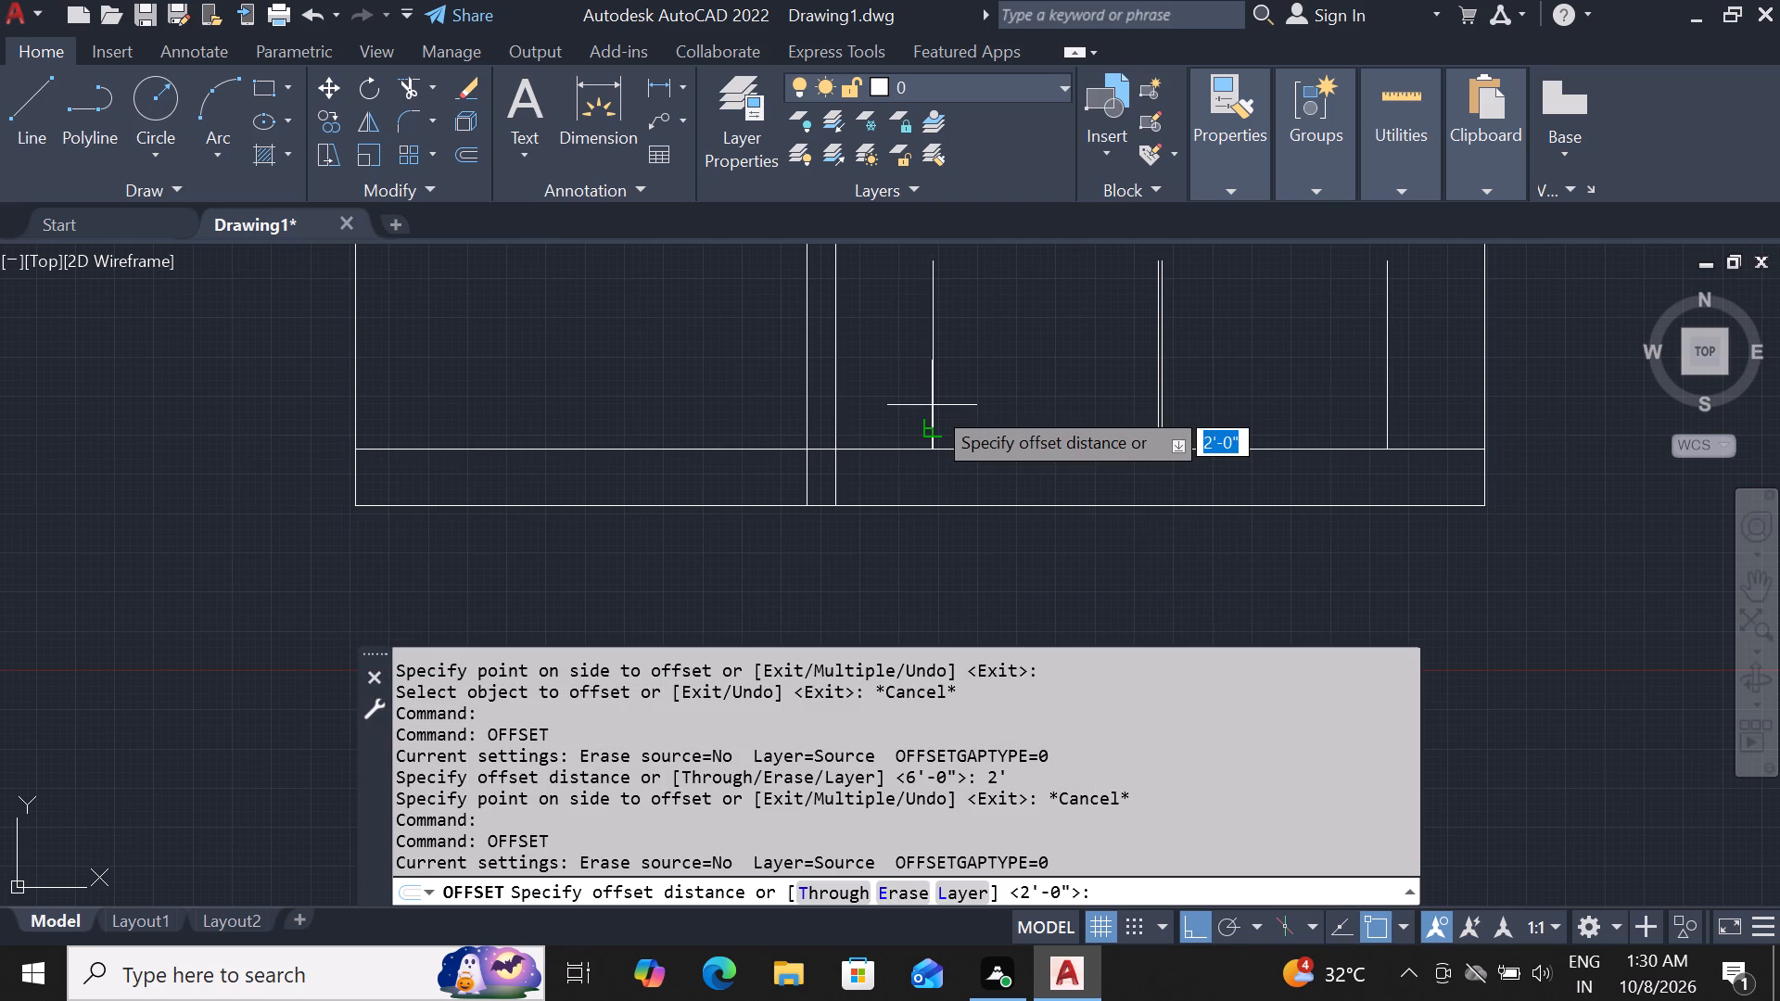
{"action": "type", "text": "1'"}
{"action": "key", "text": "Return"}
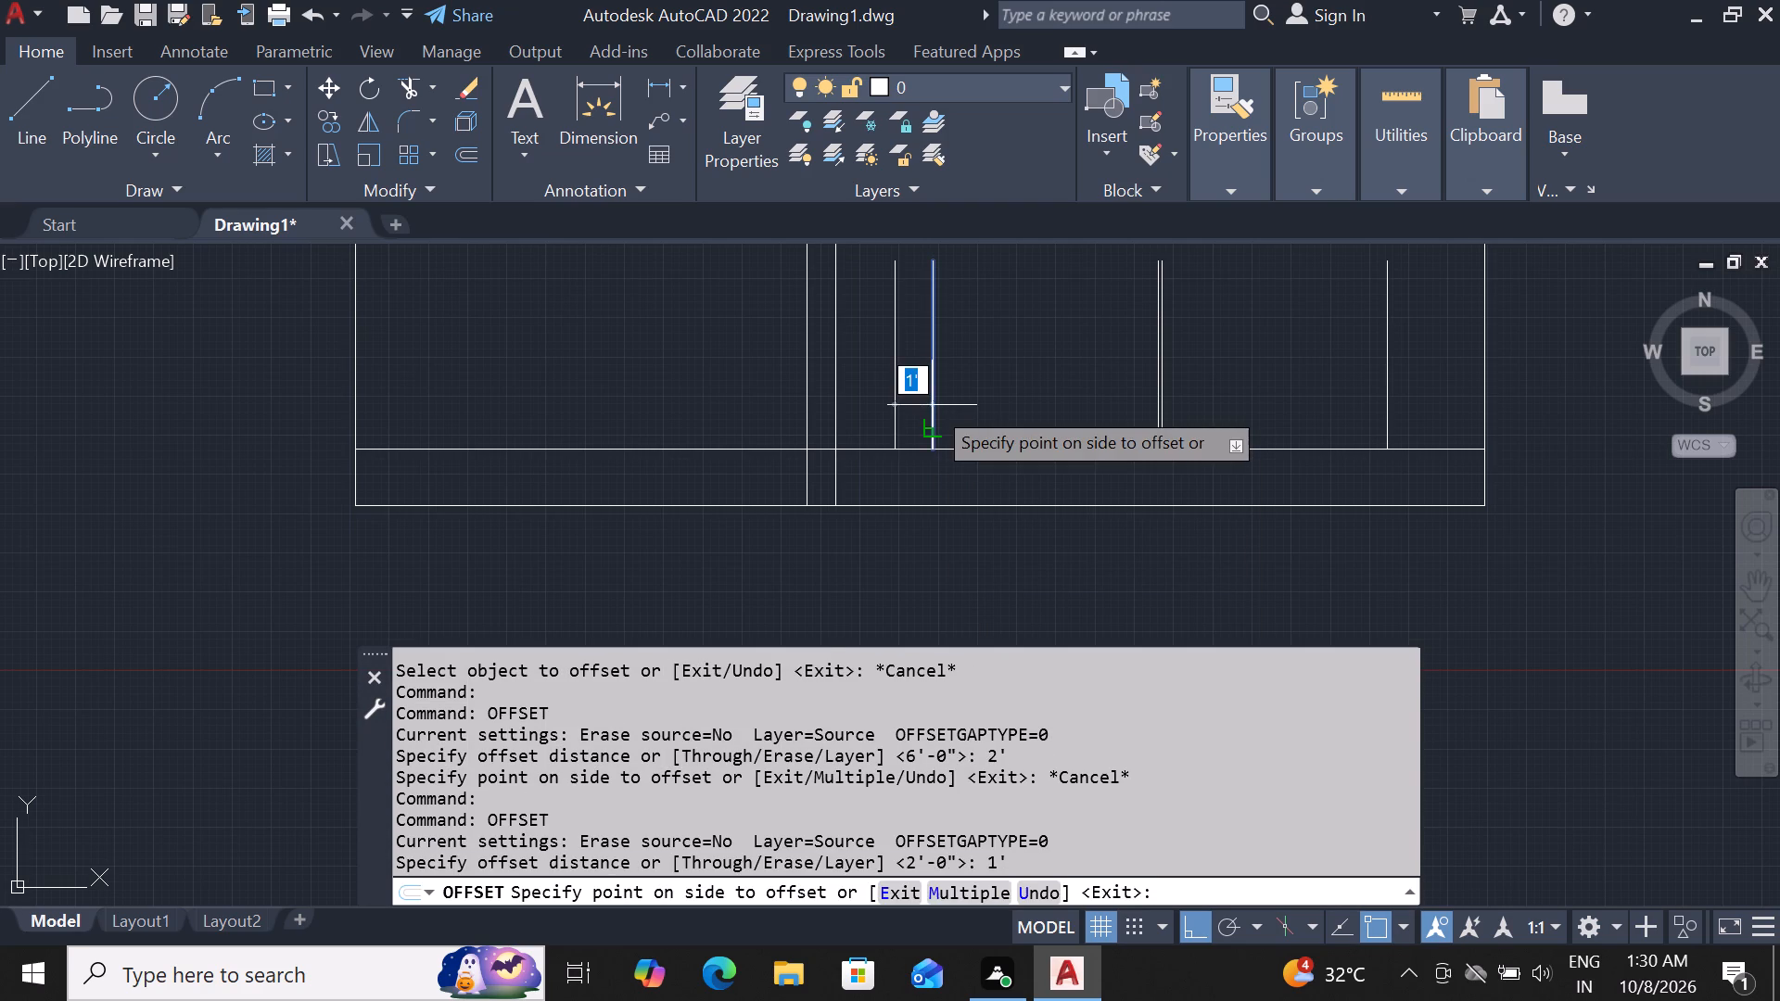
{"action": "left_click", "coordinate": [932, 405]}
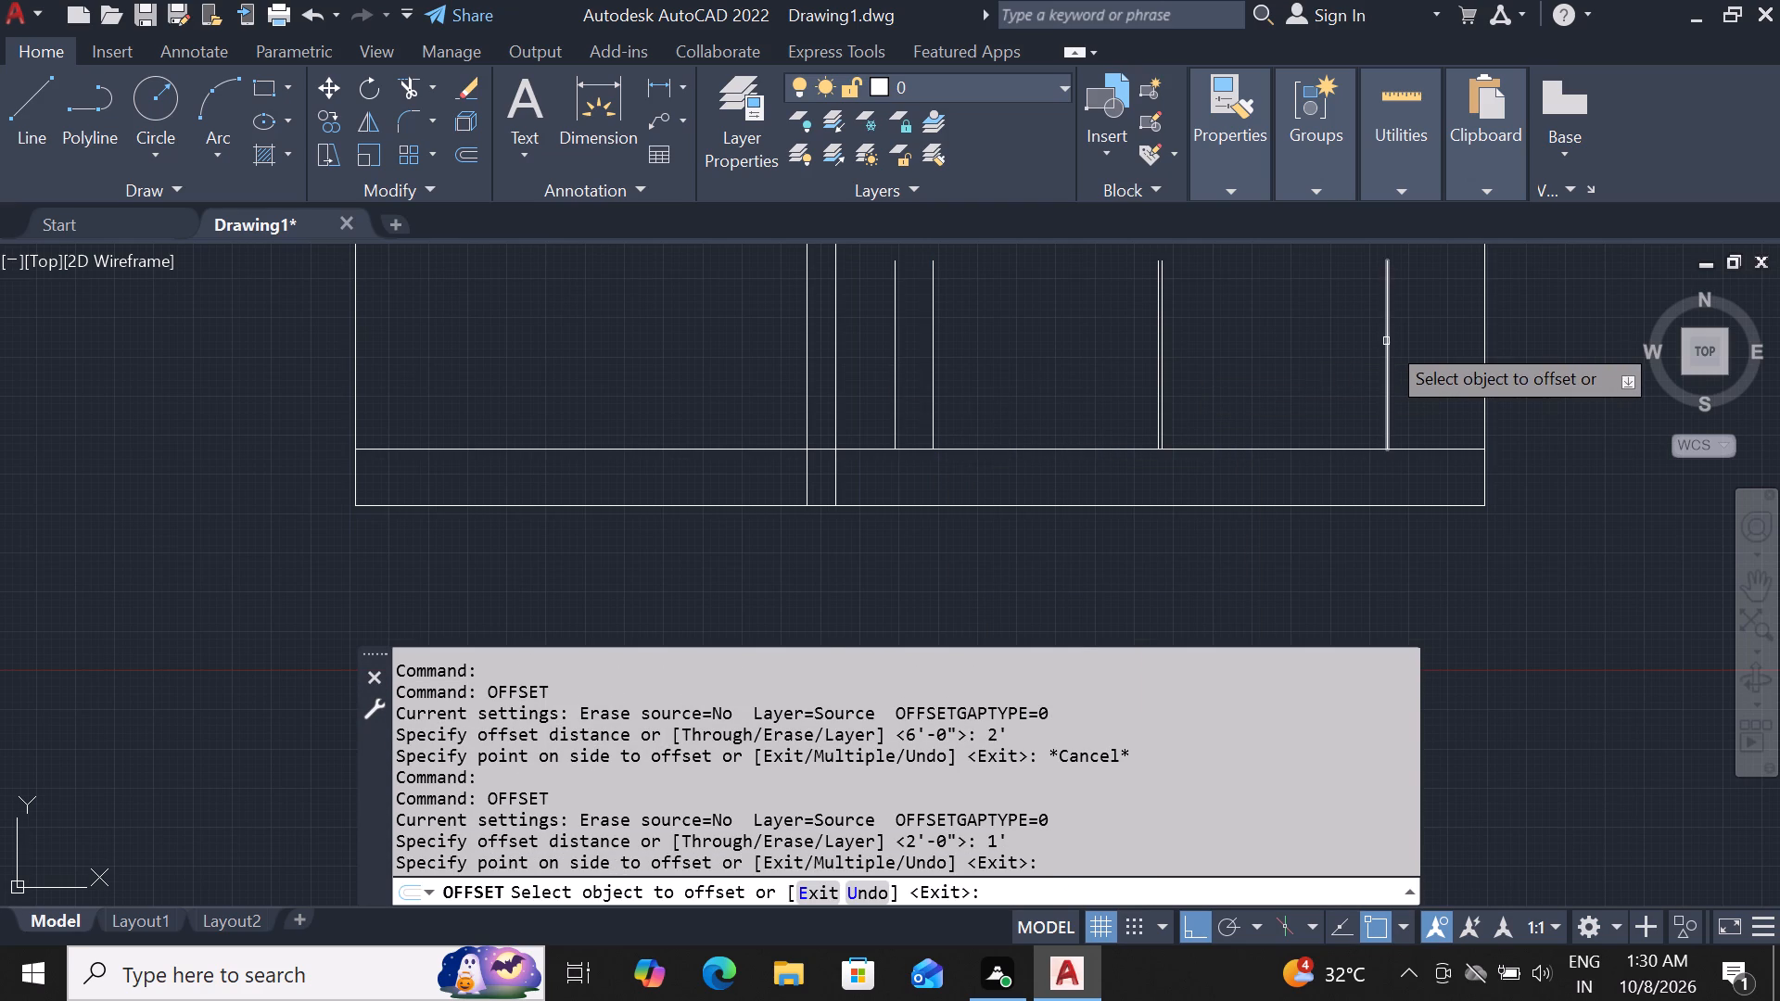
{"action": "left_click", "coordinate": [1389, 339]}
{"action": "left_click", "coordinate": [1479, 327]}
{"action": "scroll", "coordinate": [1339, 505], "scroll_direction": "down", "scroll_amount": 2}
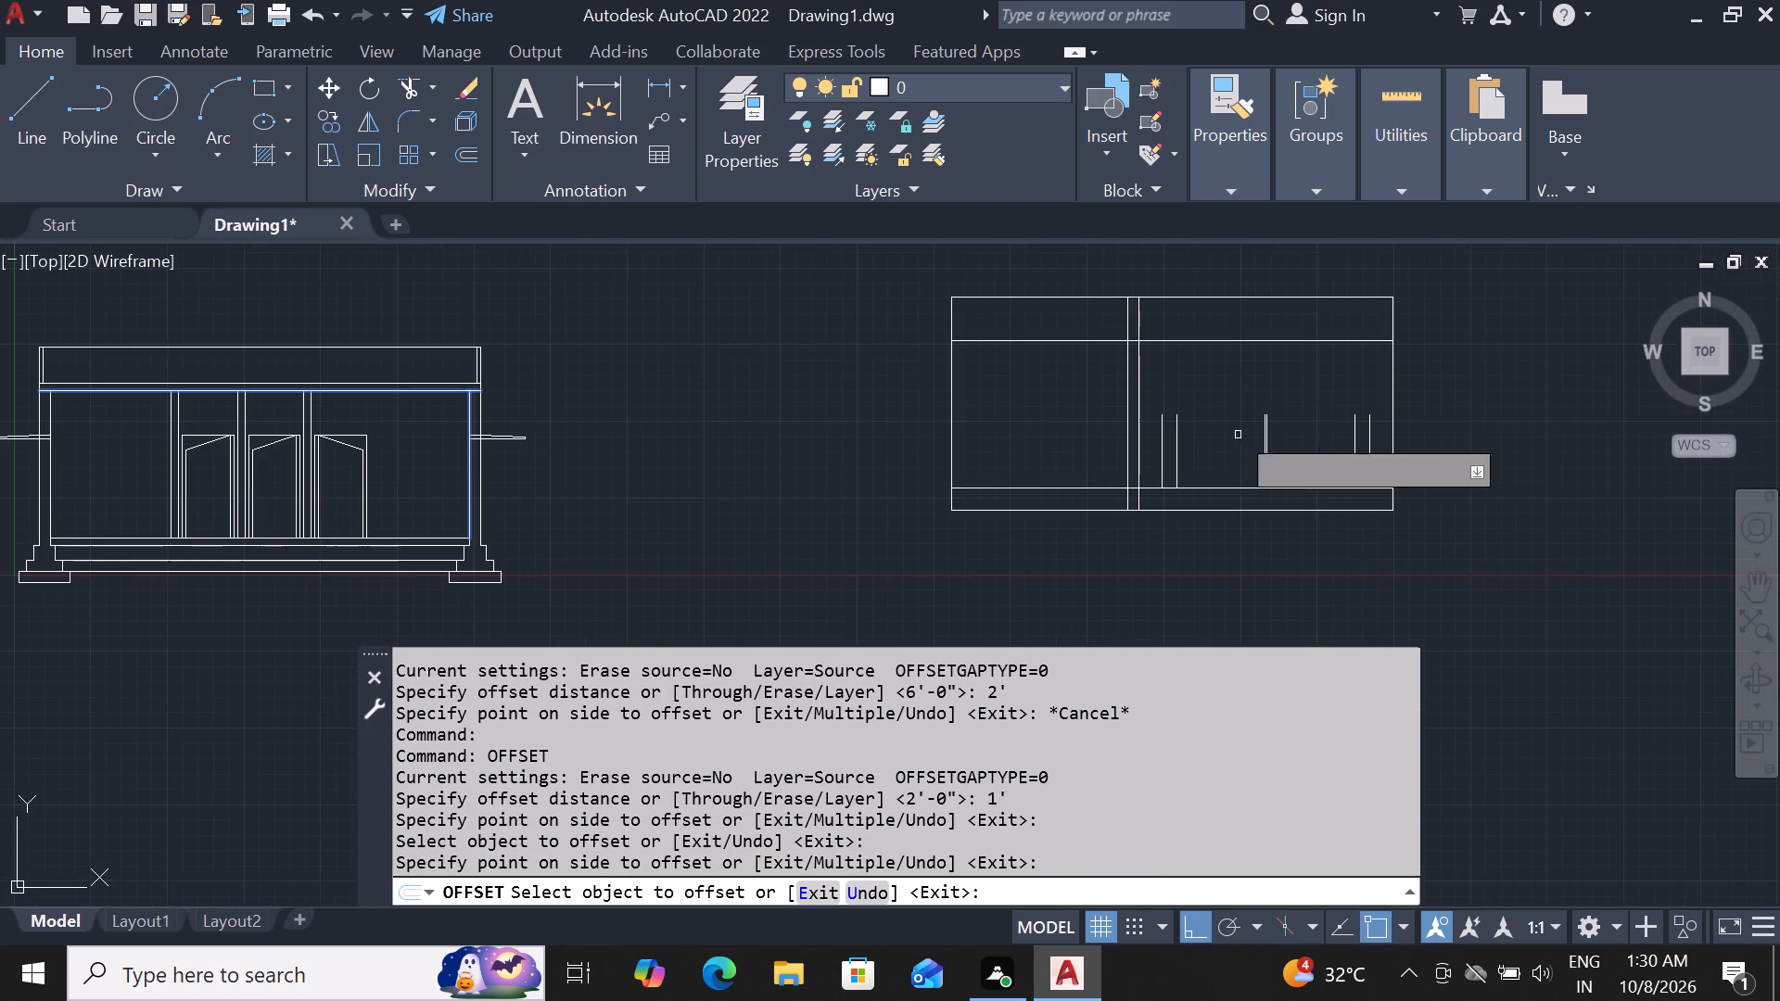
{"action": "scroll", "coordinate": [1235, 408], "scroll_direction": "up", "scroll_amount": 3}
{"action": "key", "text": "Escape"}
Erase the duplicate horizontal line segment along the top of the base band in the right bay.
{"action": "scroll", "coordinate": [1071, 503], "scroll_direction": "down", "scroll_amount": 2}
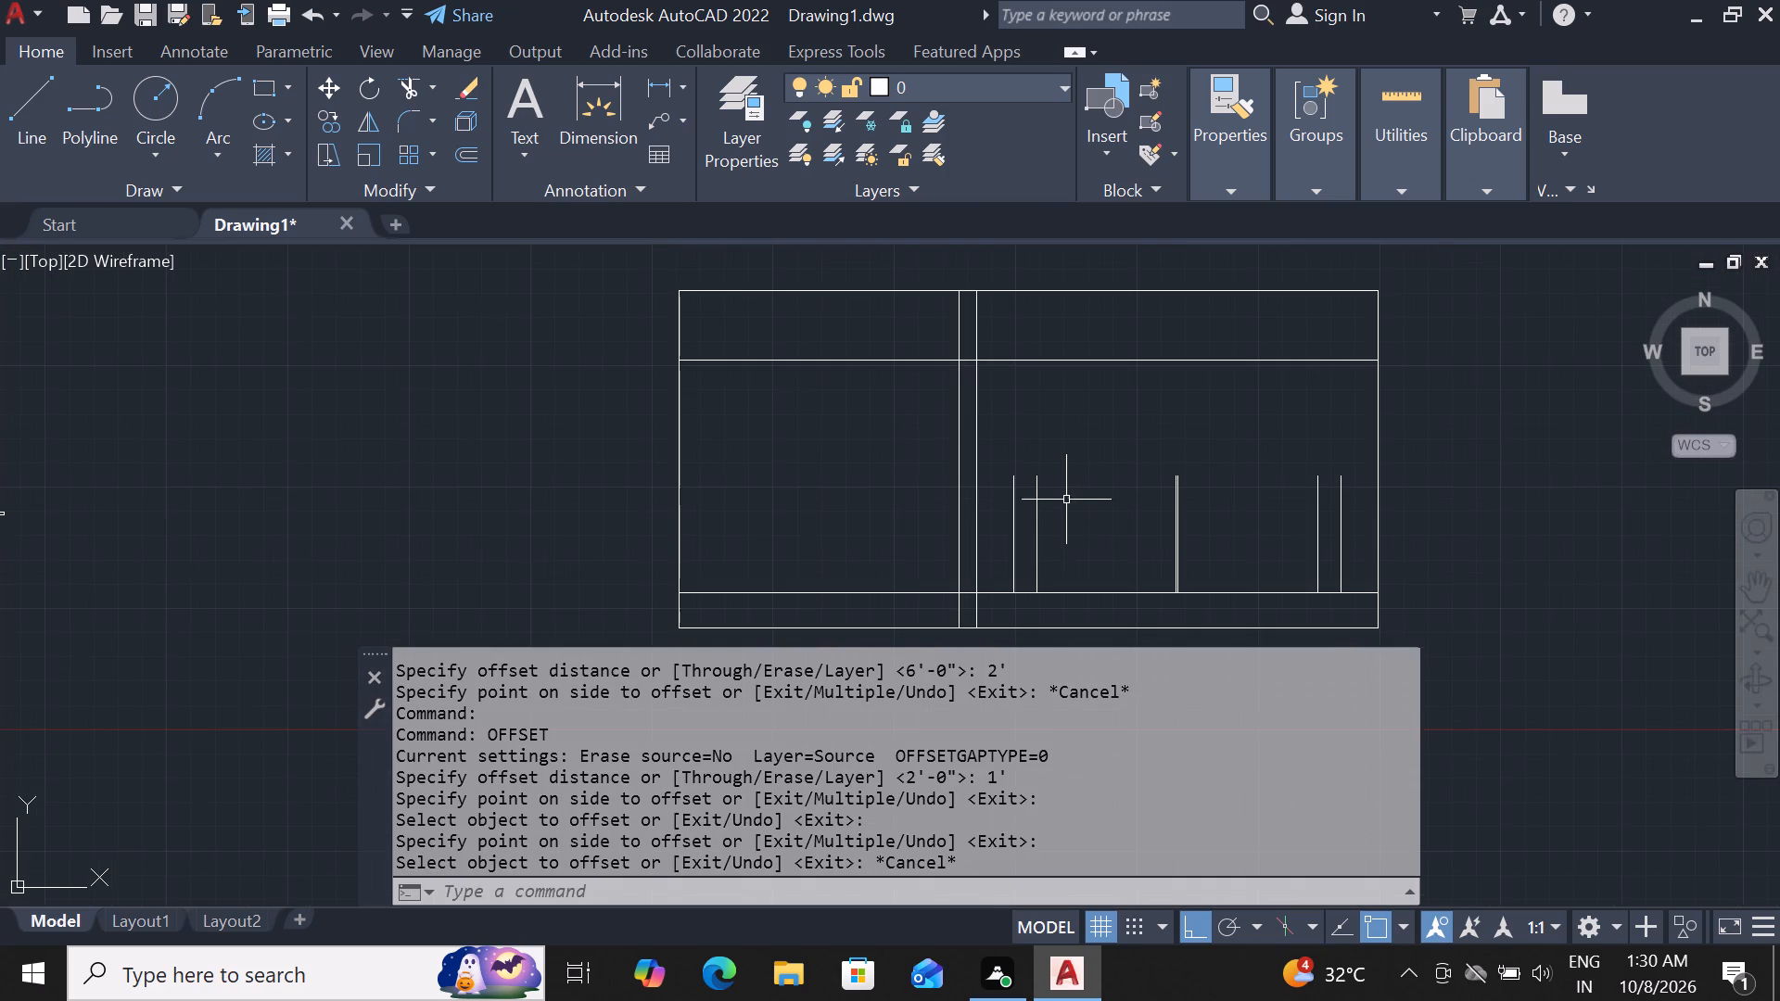
{"action": "scroll", "coordinate": [1118, 579], "scroll_direction": "up", "scroll_amount": 1}
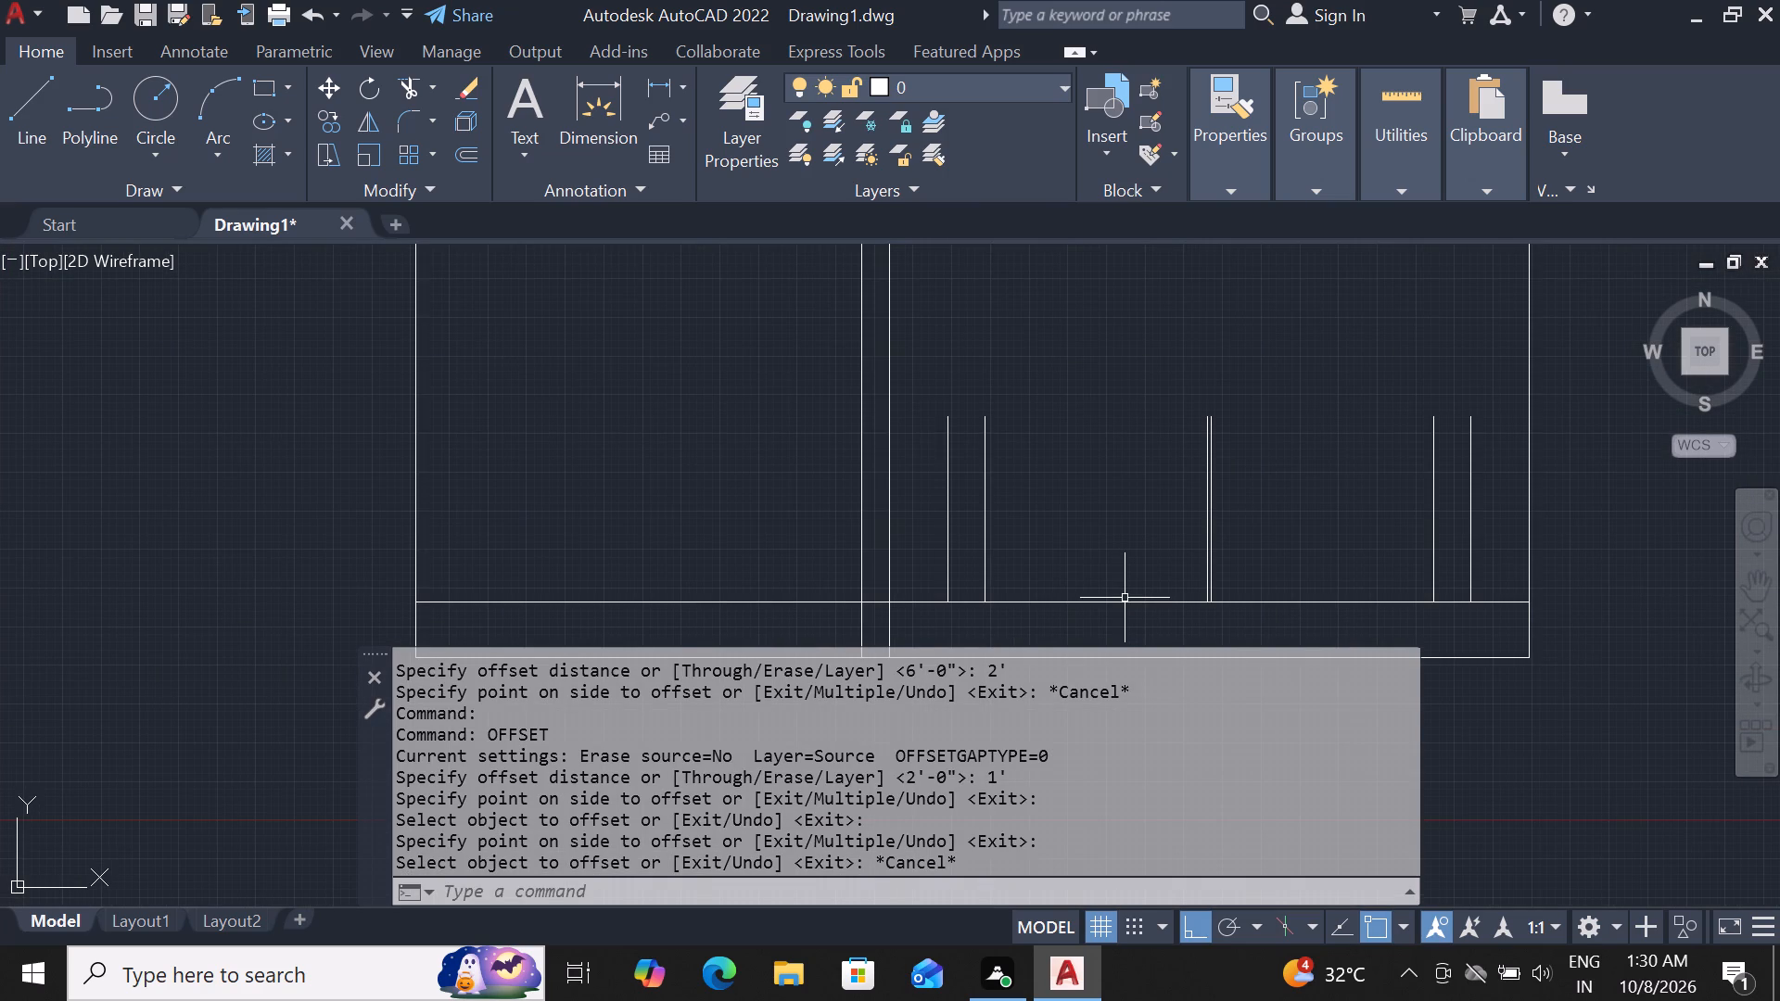
{"action": "left_click", "coordinate": [1125, 599]}
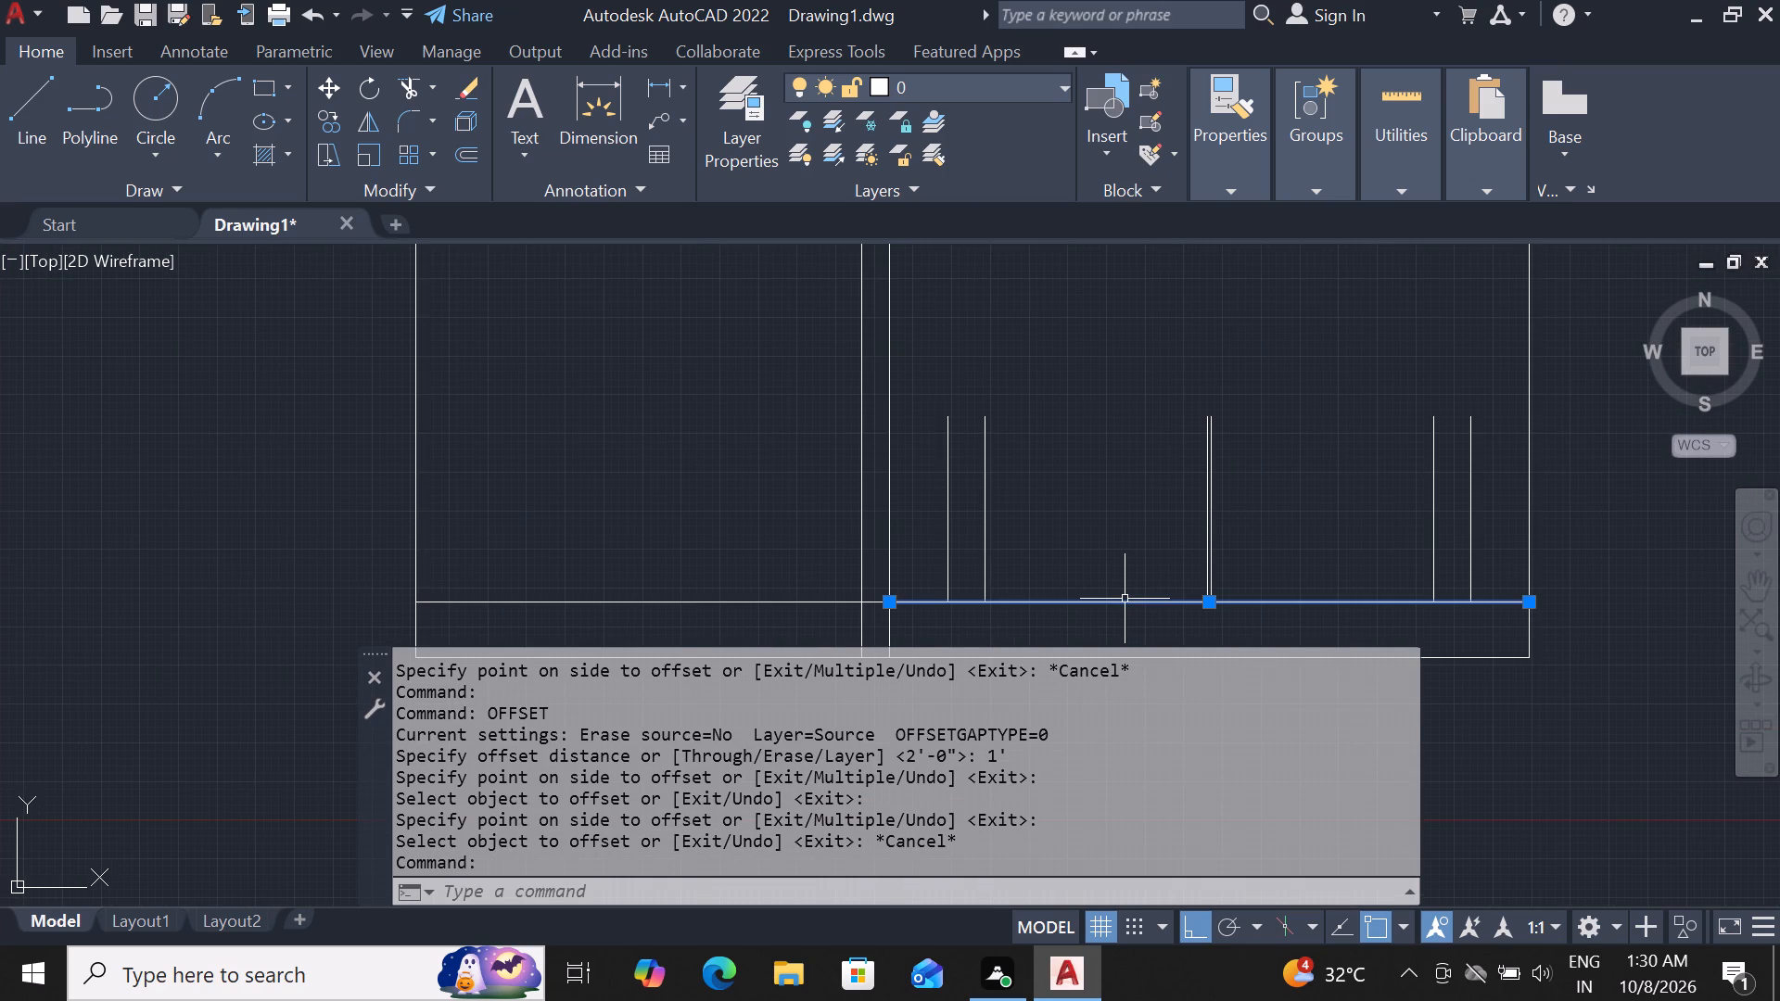
{"action": "key", "text": "Delete"}
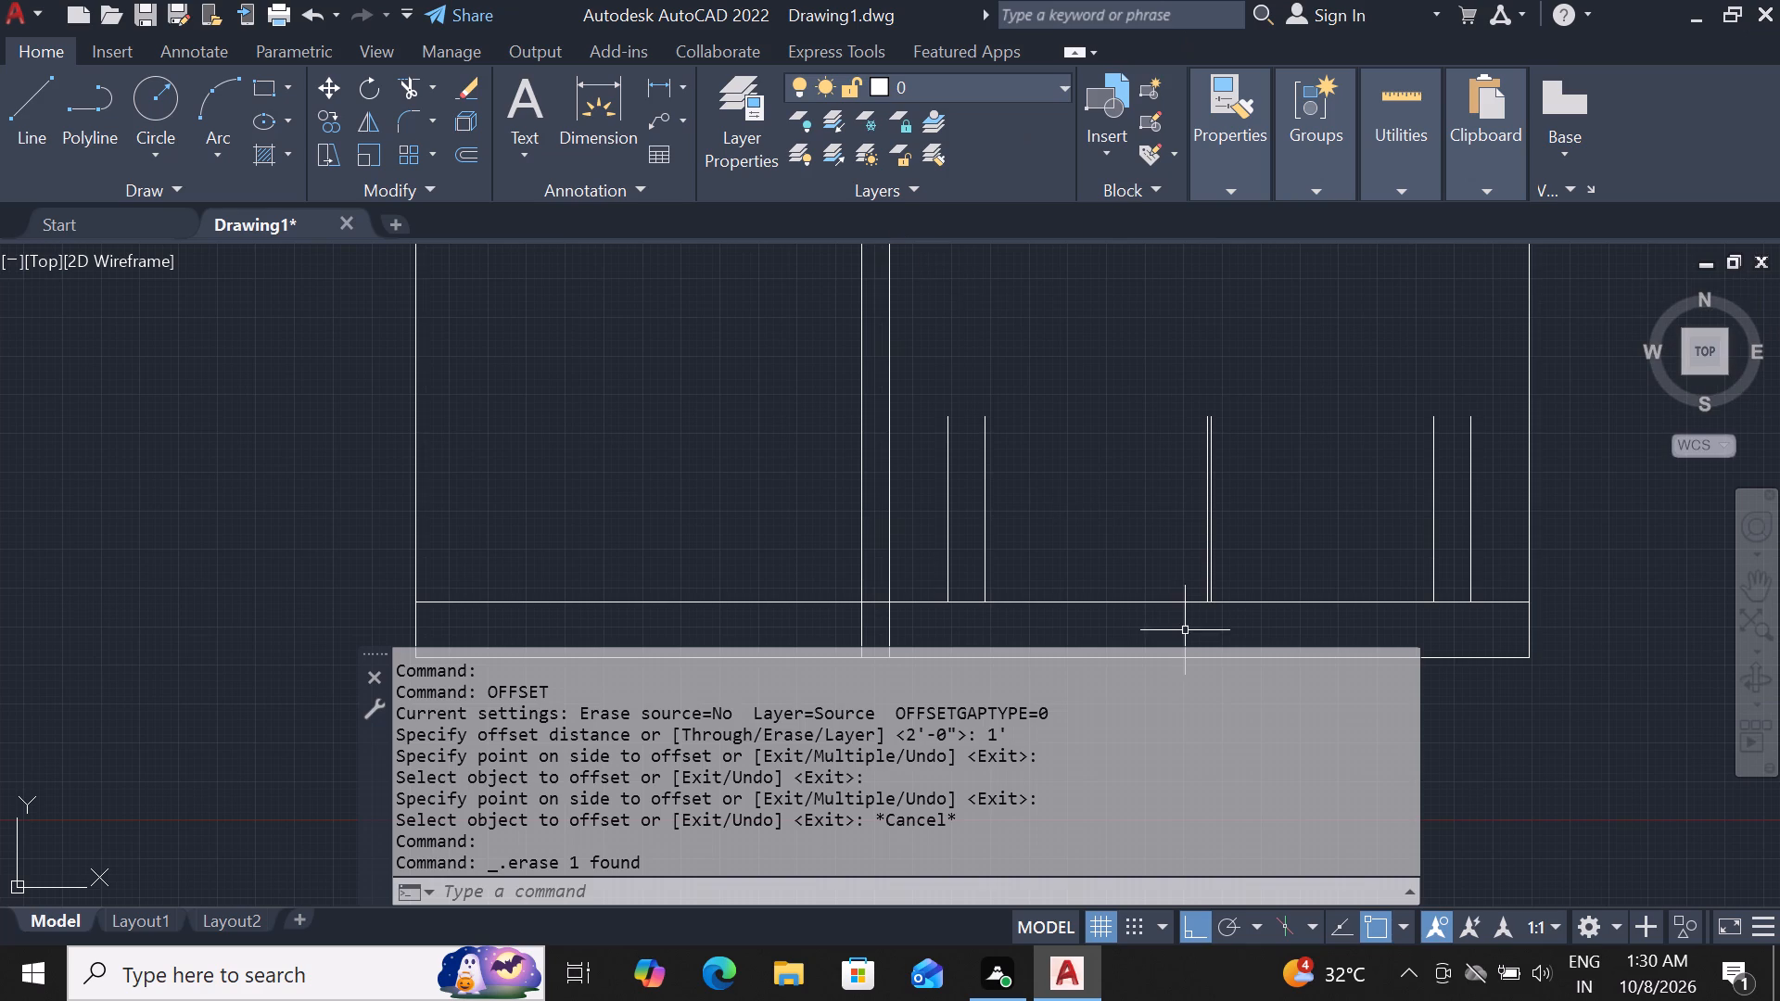
{"action": "key", "text": "Escape"}
Offset the lines 6' either side of the right bay's centre pair 0.5" inward, towards the centre pair.
{"action": "scroll", "coordinate": [1150, 533], "scroll_direction": "up", "scroll_amount": 1}
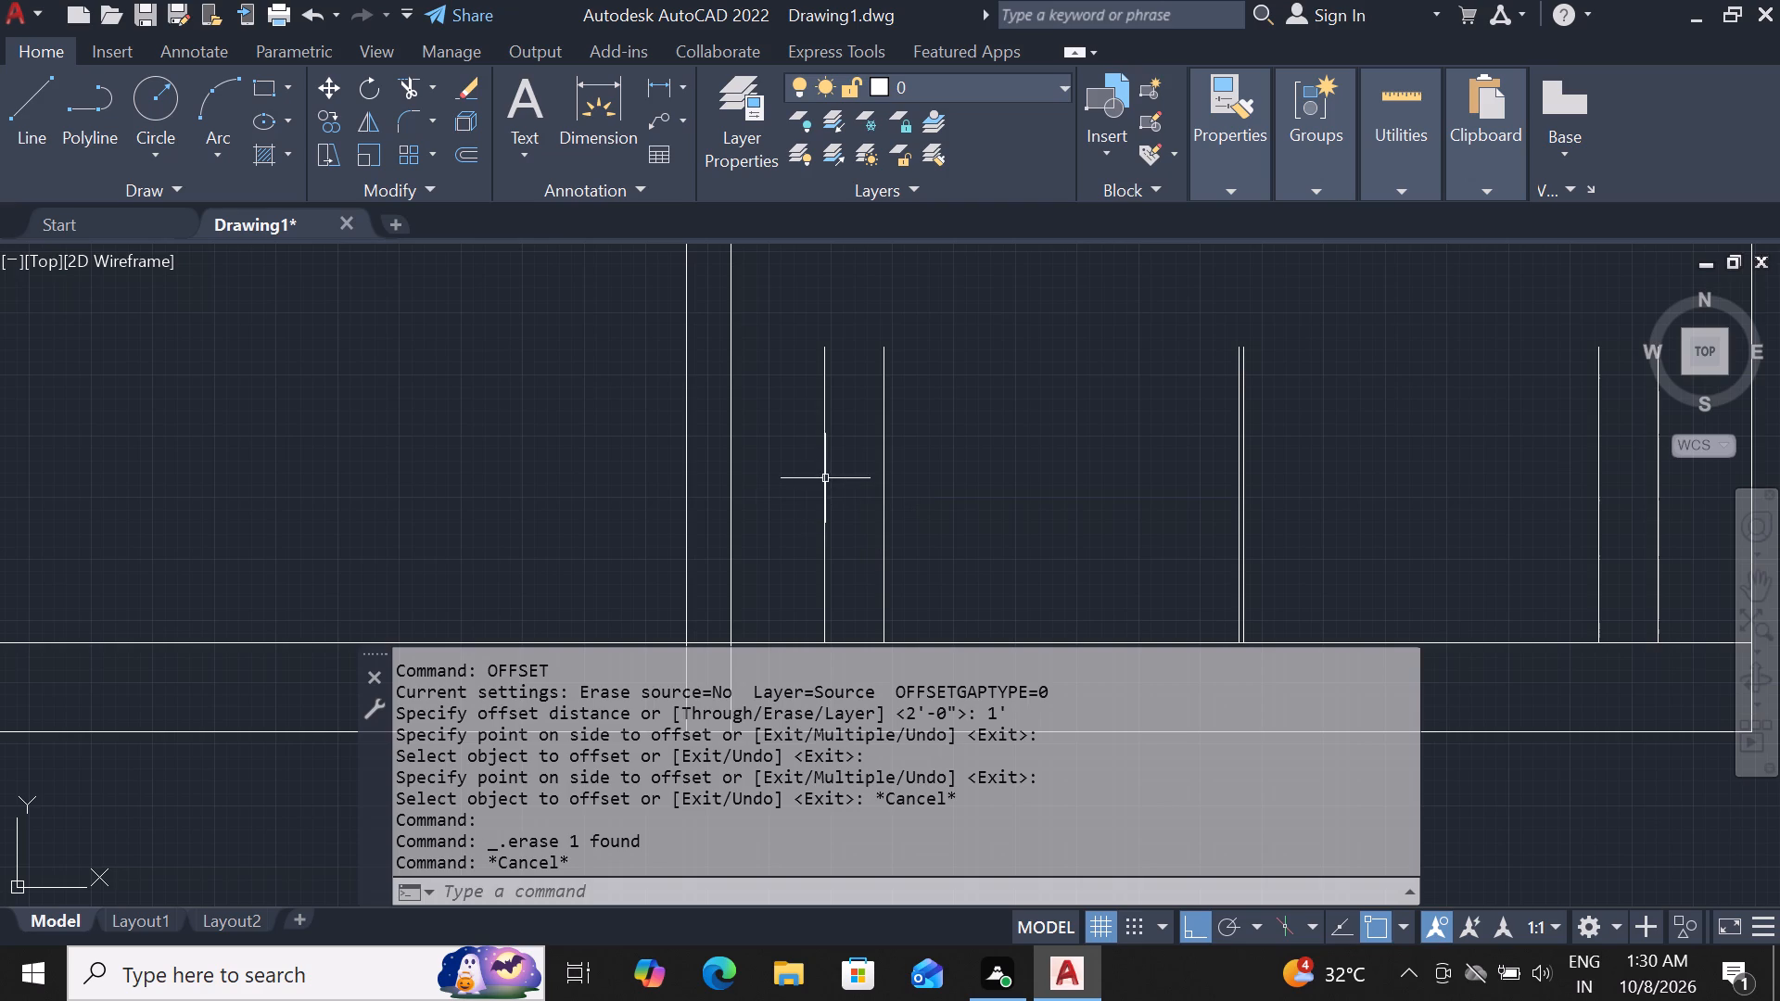
{"action": "left_click", "coordinate": [884, 450]}
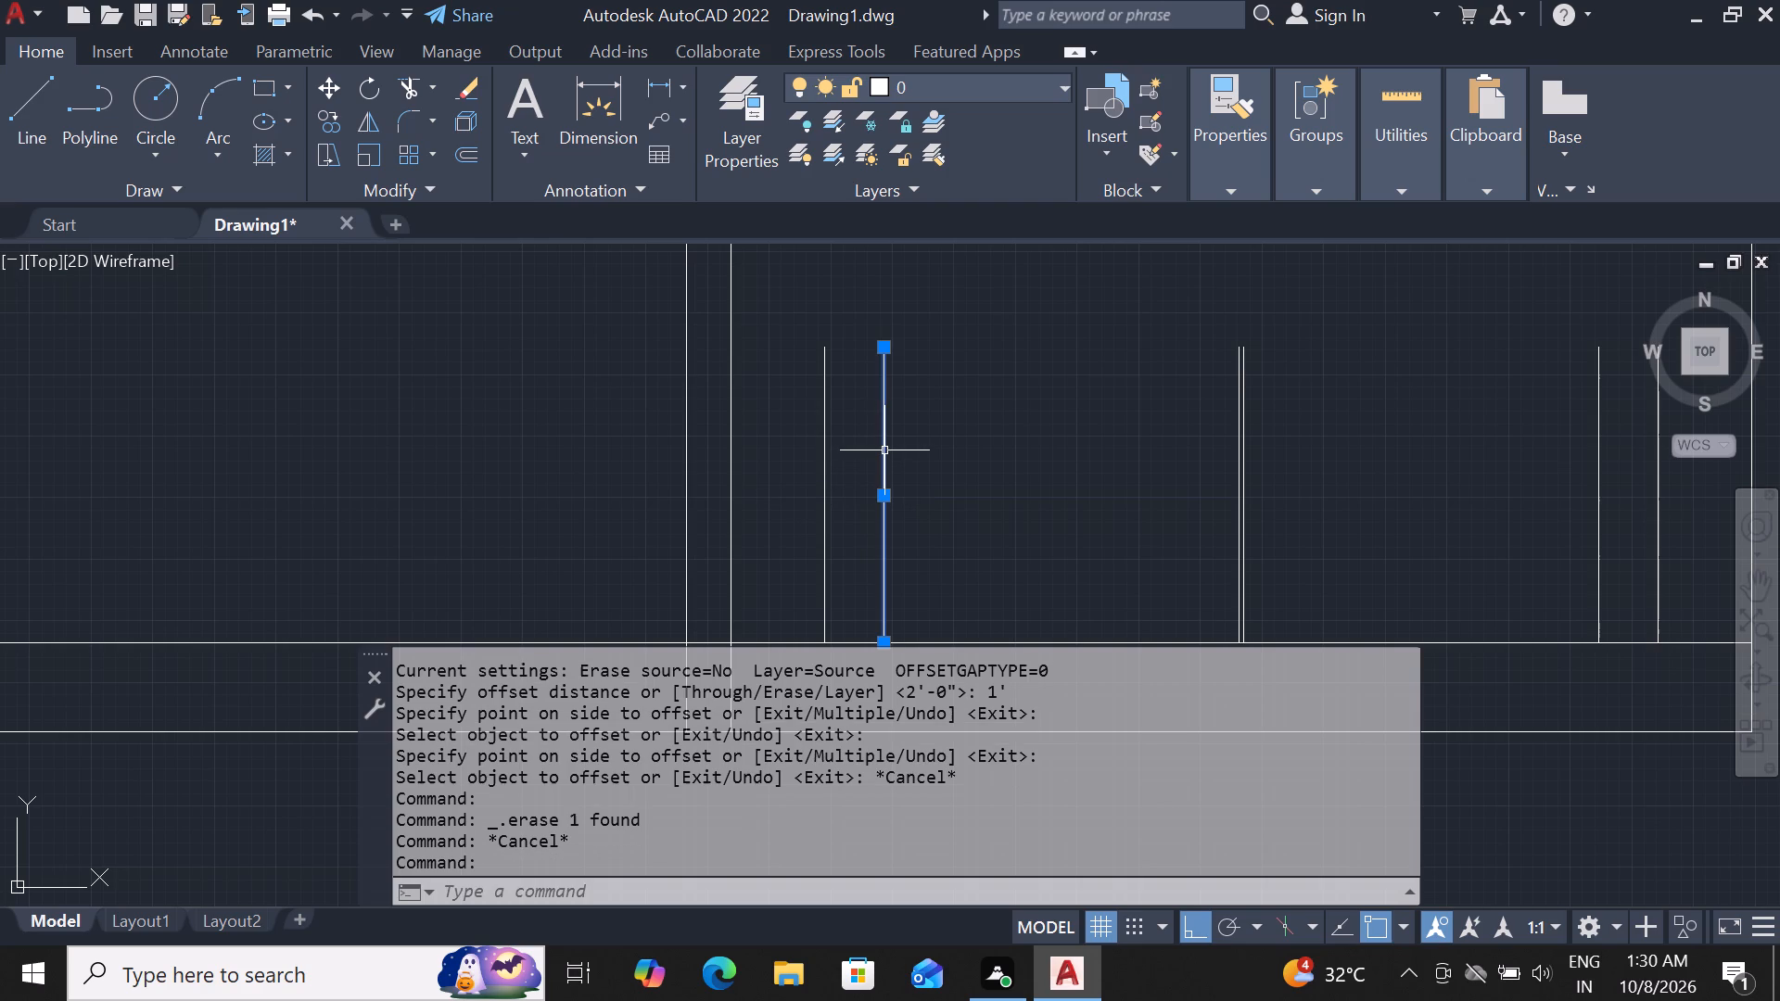
{"action": "key", "text": "o"}
{"action": "type", "text": "f"}
{"action": "key", "text": "space"}
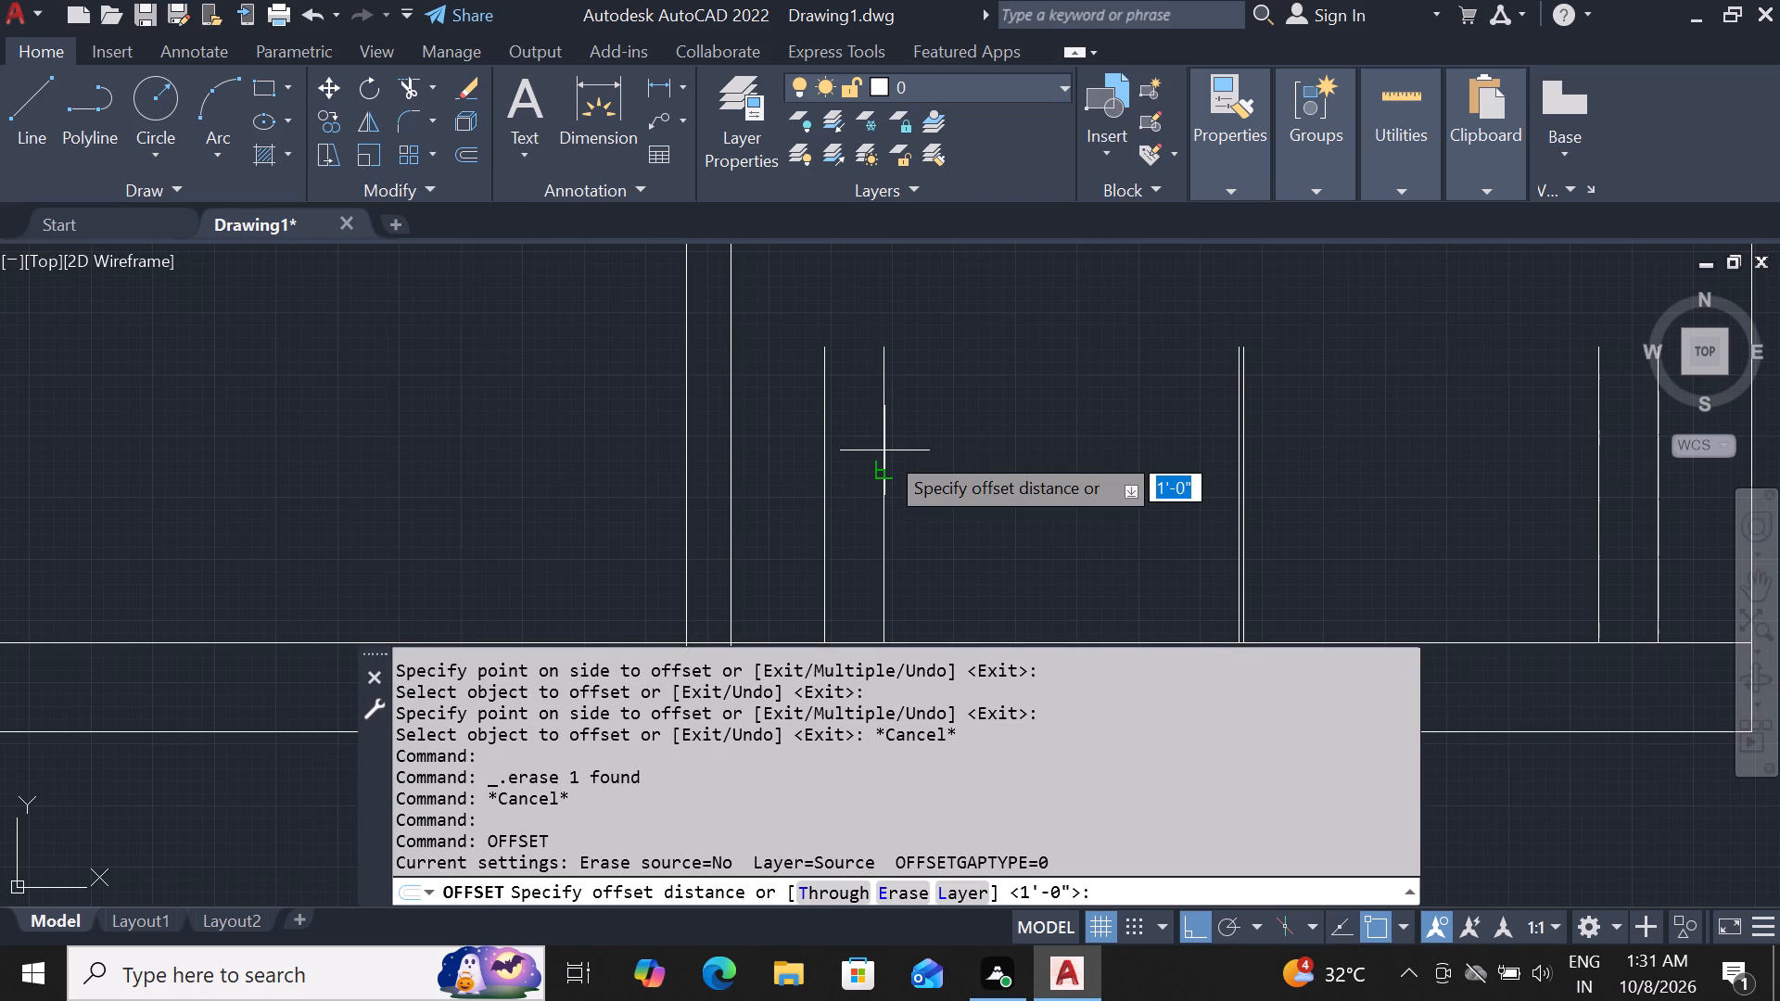
{"action": "type", "text": "0."}
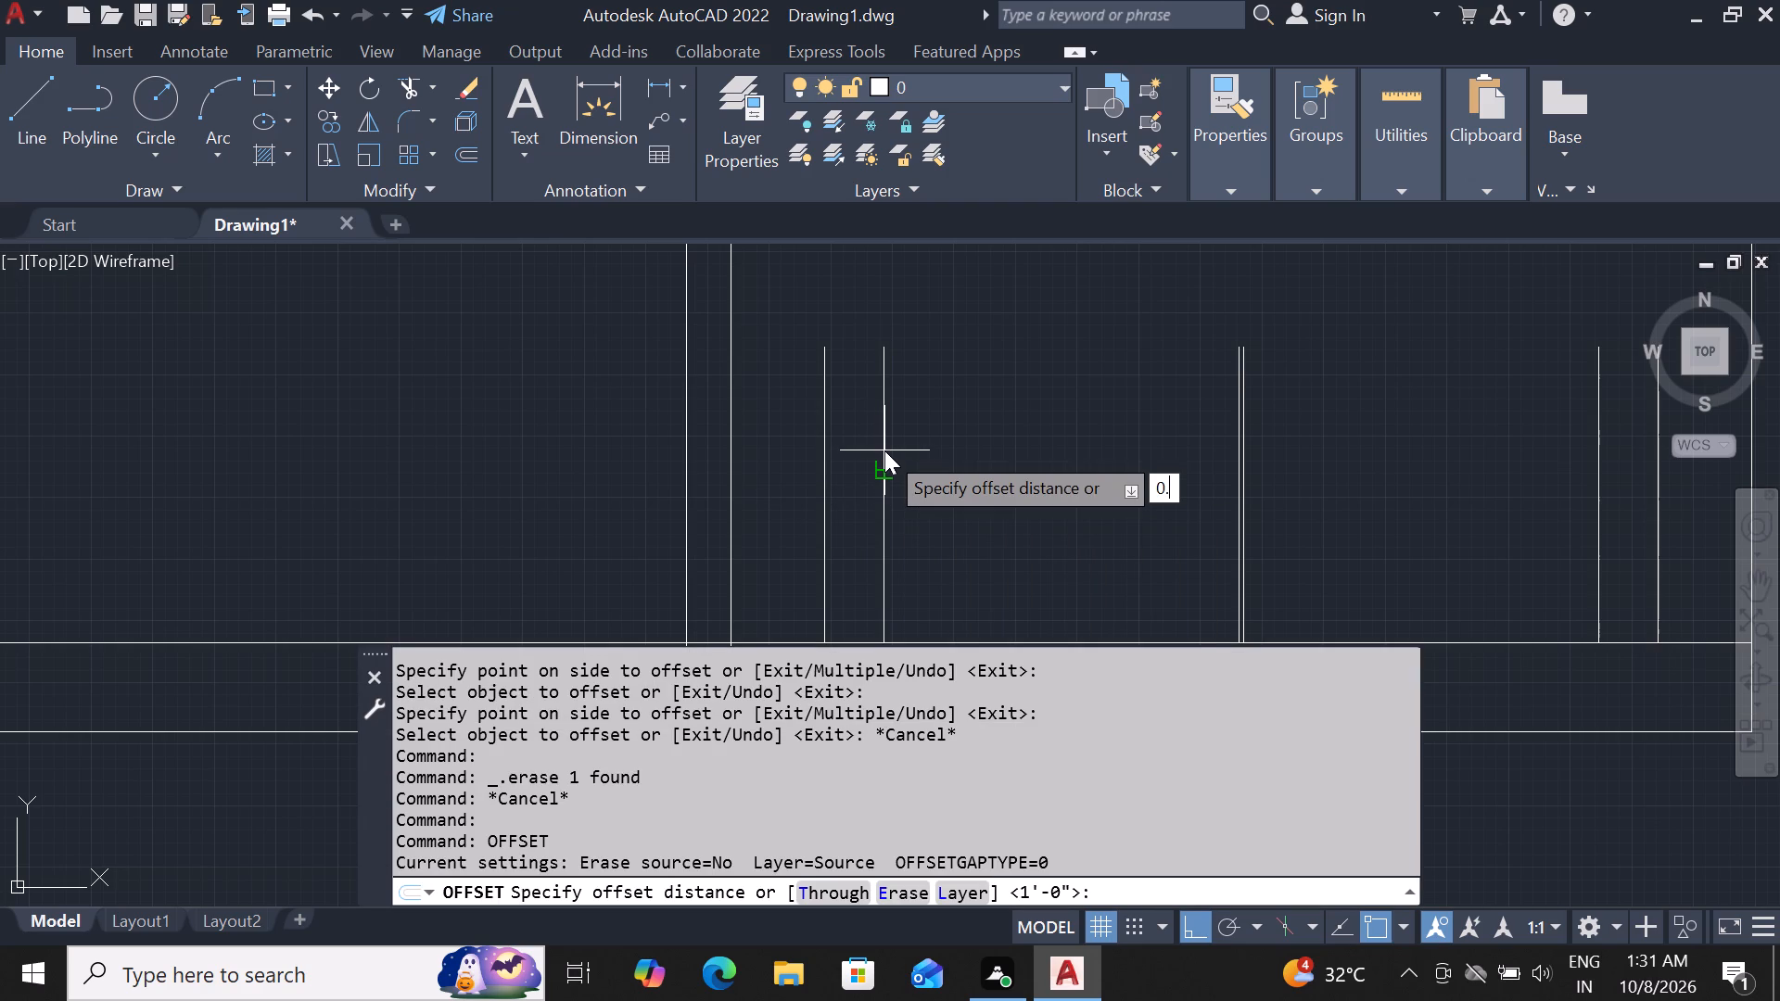
{"action": "key", "text": "5"}
{"action": "key", "text": "shift+quotedbl"}
{"action": "key", "text": "Return"}
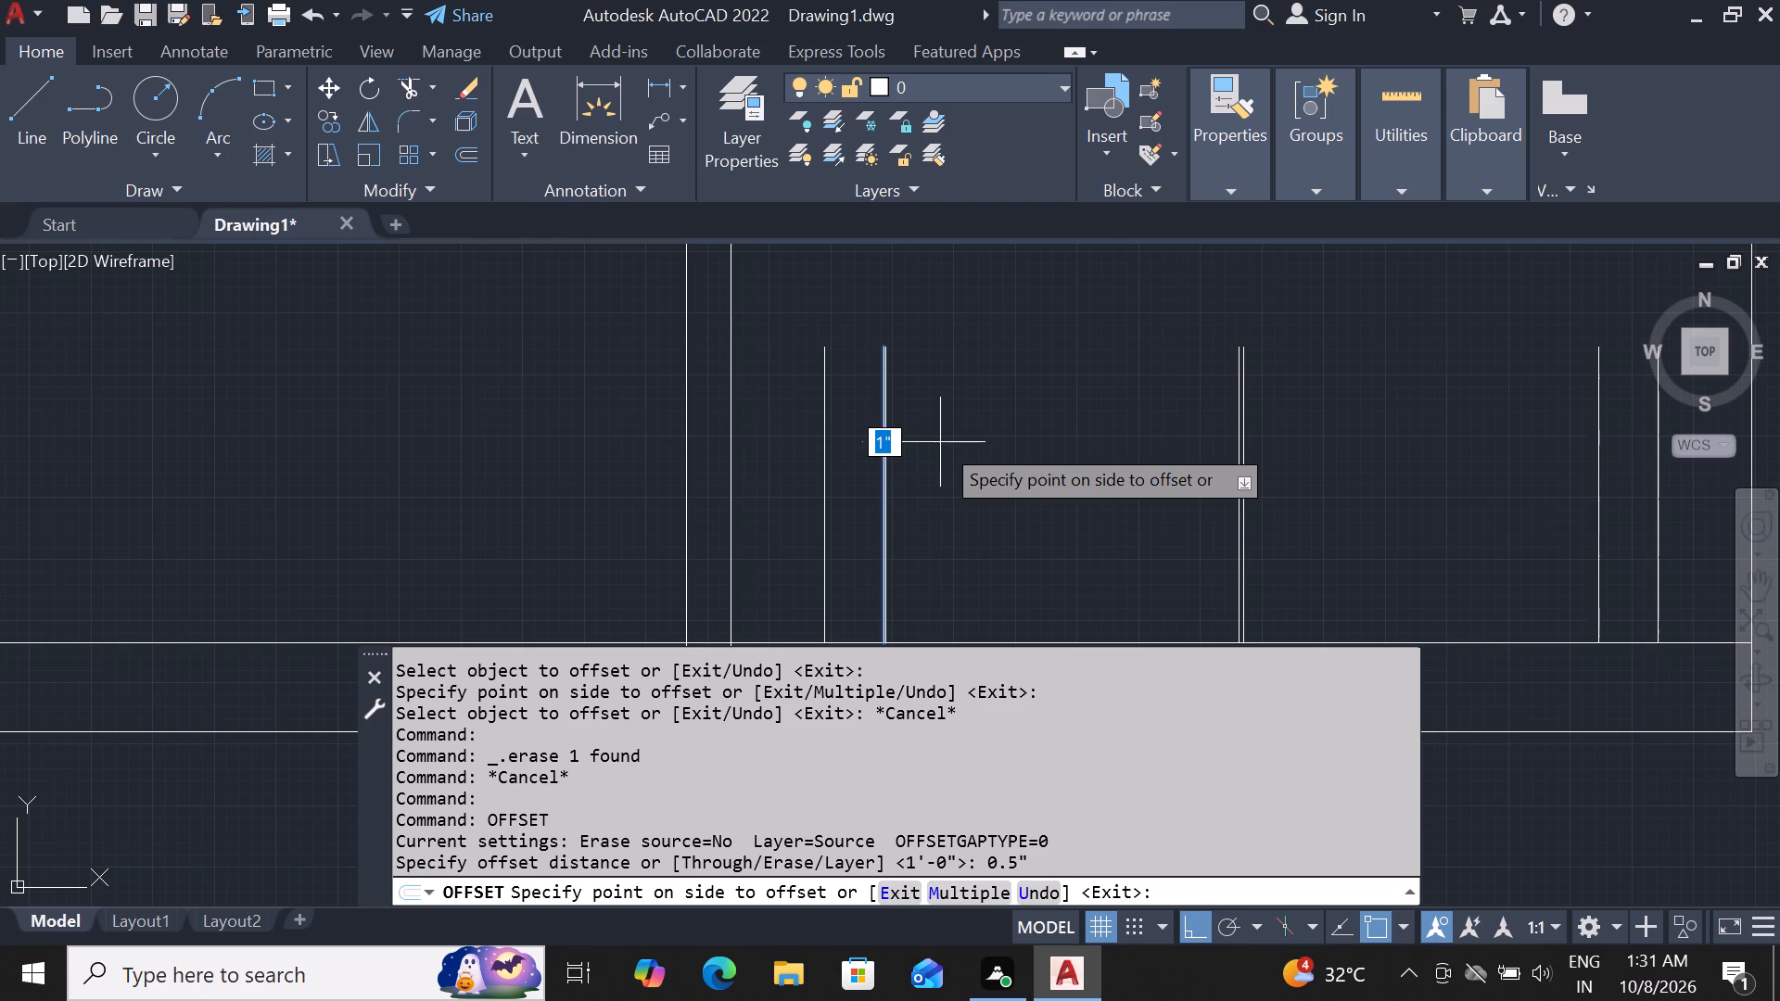
{"action": "left_click", "coordinate": [940, 442]}
{"action": "scroll", "coordinate": [965, 440], "scroll_direction": "down", "scroll_amount": 2}
{"action": "scroll", "coordinate": [1210, 424], "scroll_direction": "up", "scroll_amount": 2}
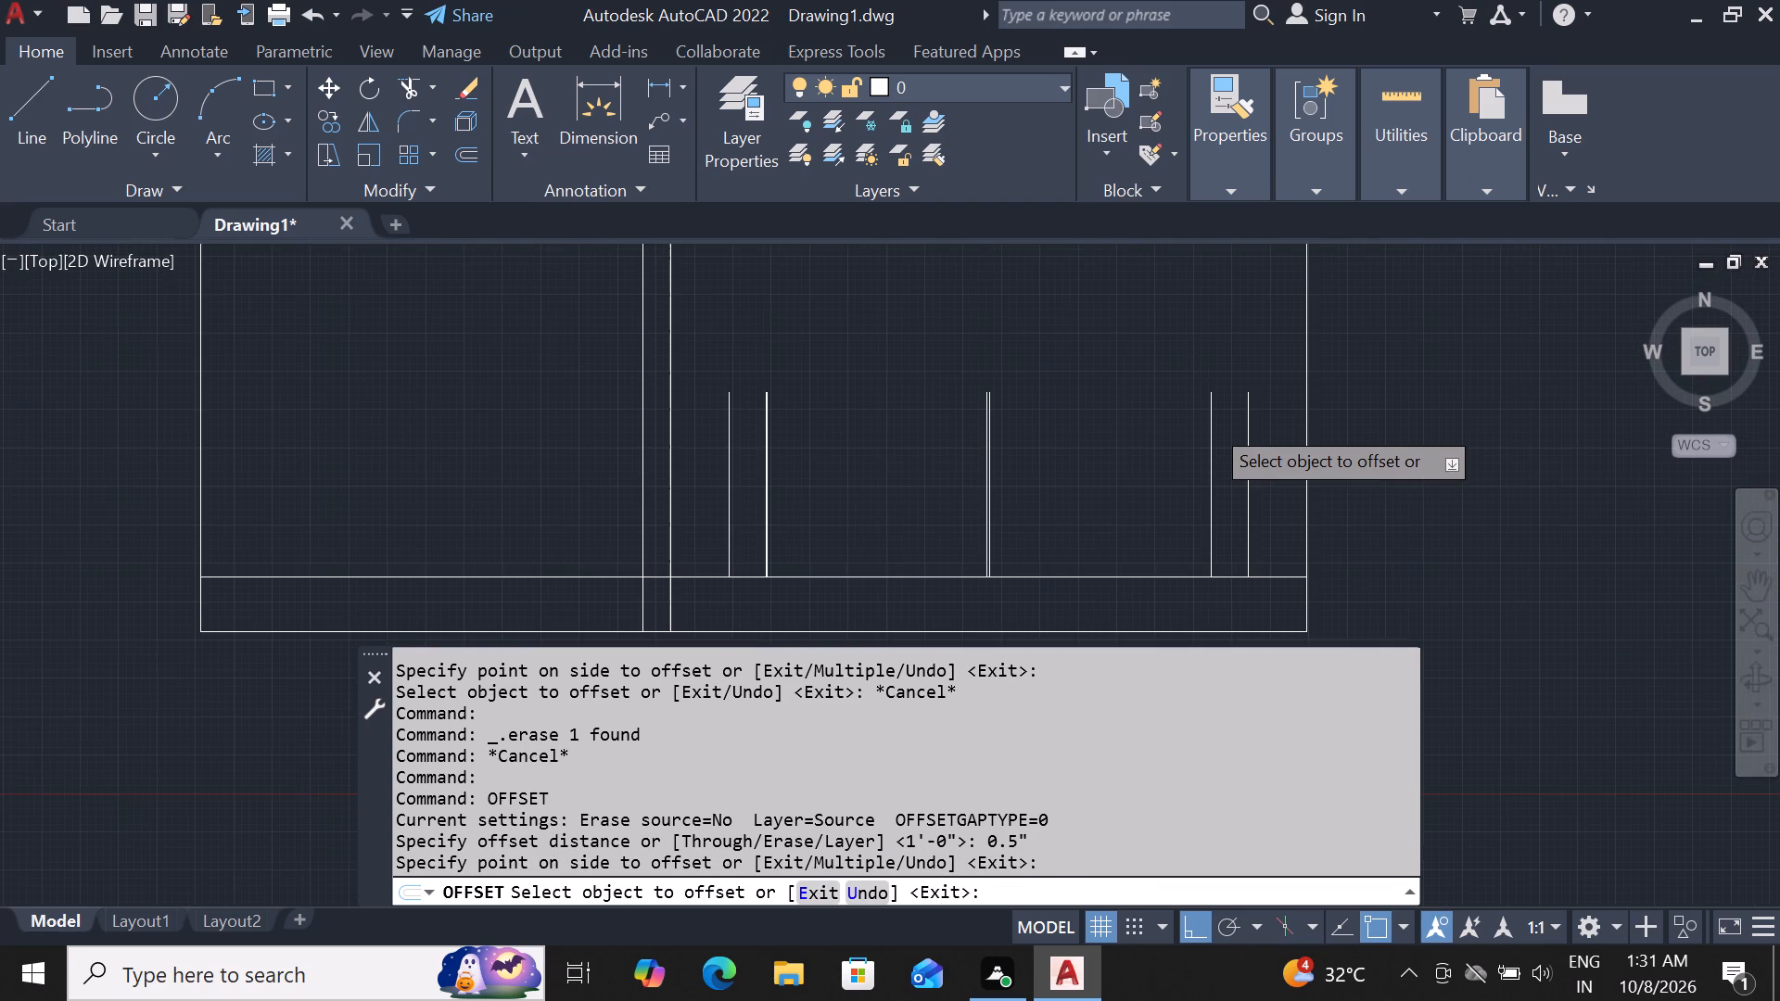
{"action": "left_click", "coordinate": [1210, 424]}
{"action": "left_click", "coordinate": [1100, 431]}
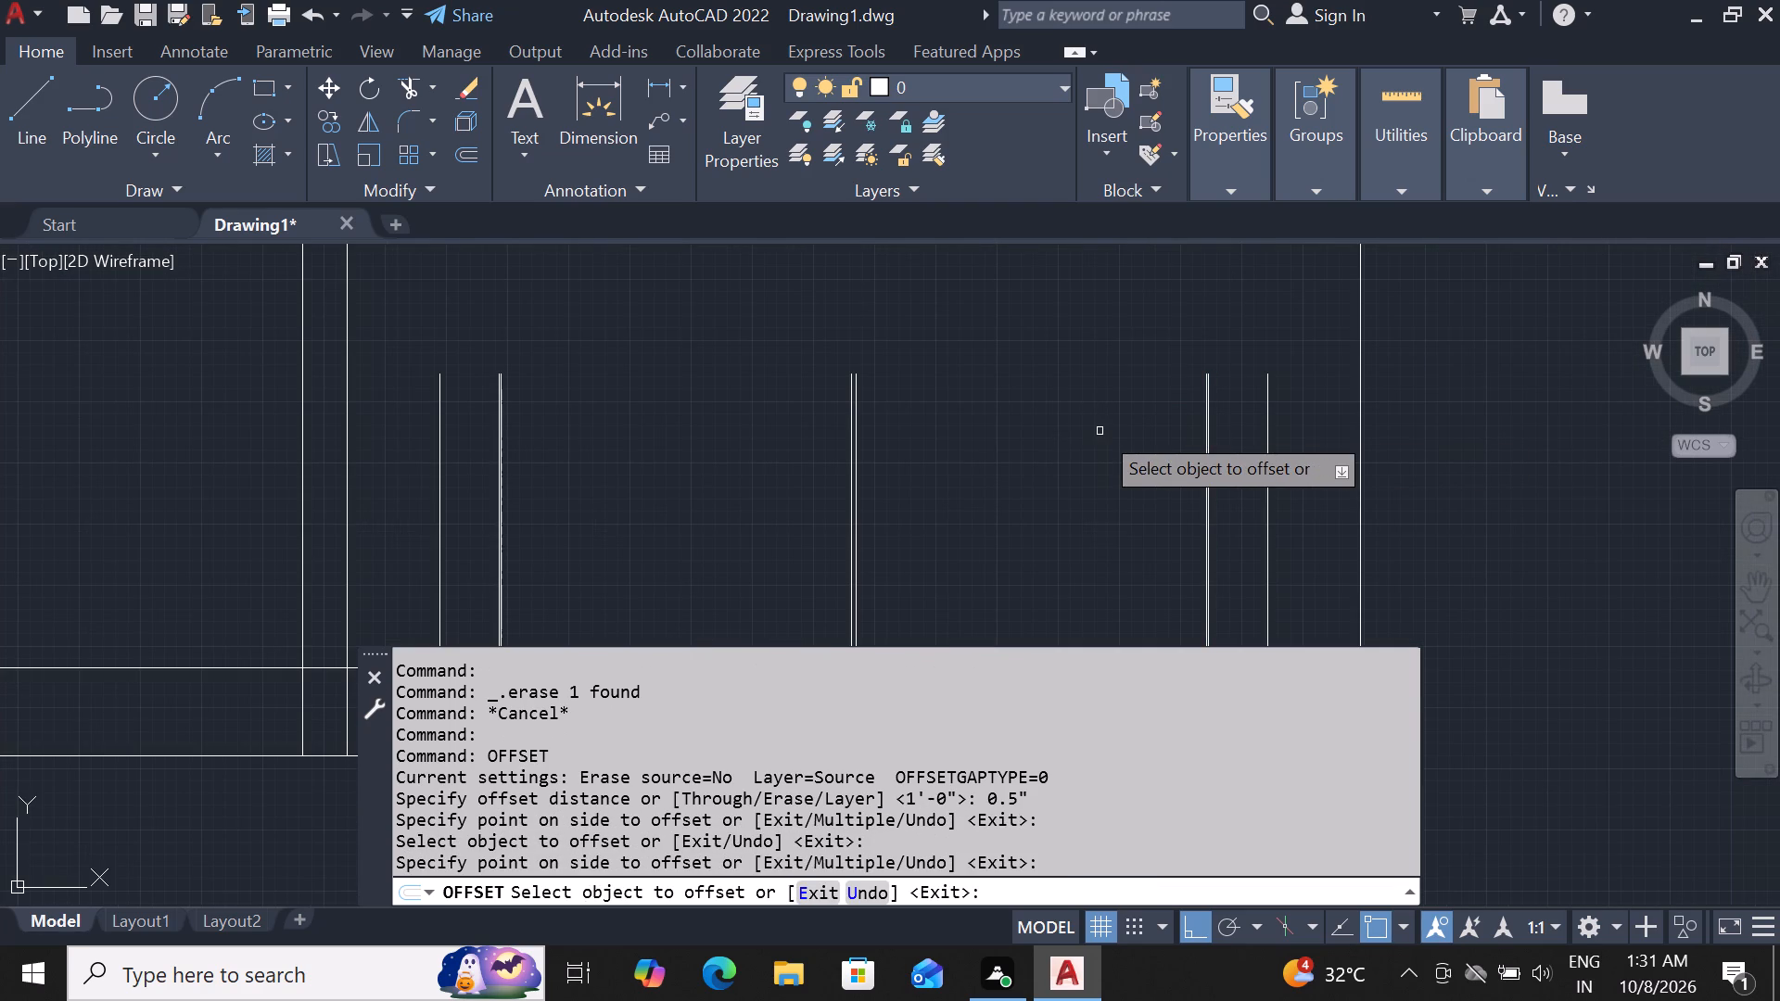
{"action": "key", "text": "Escape"}
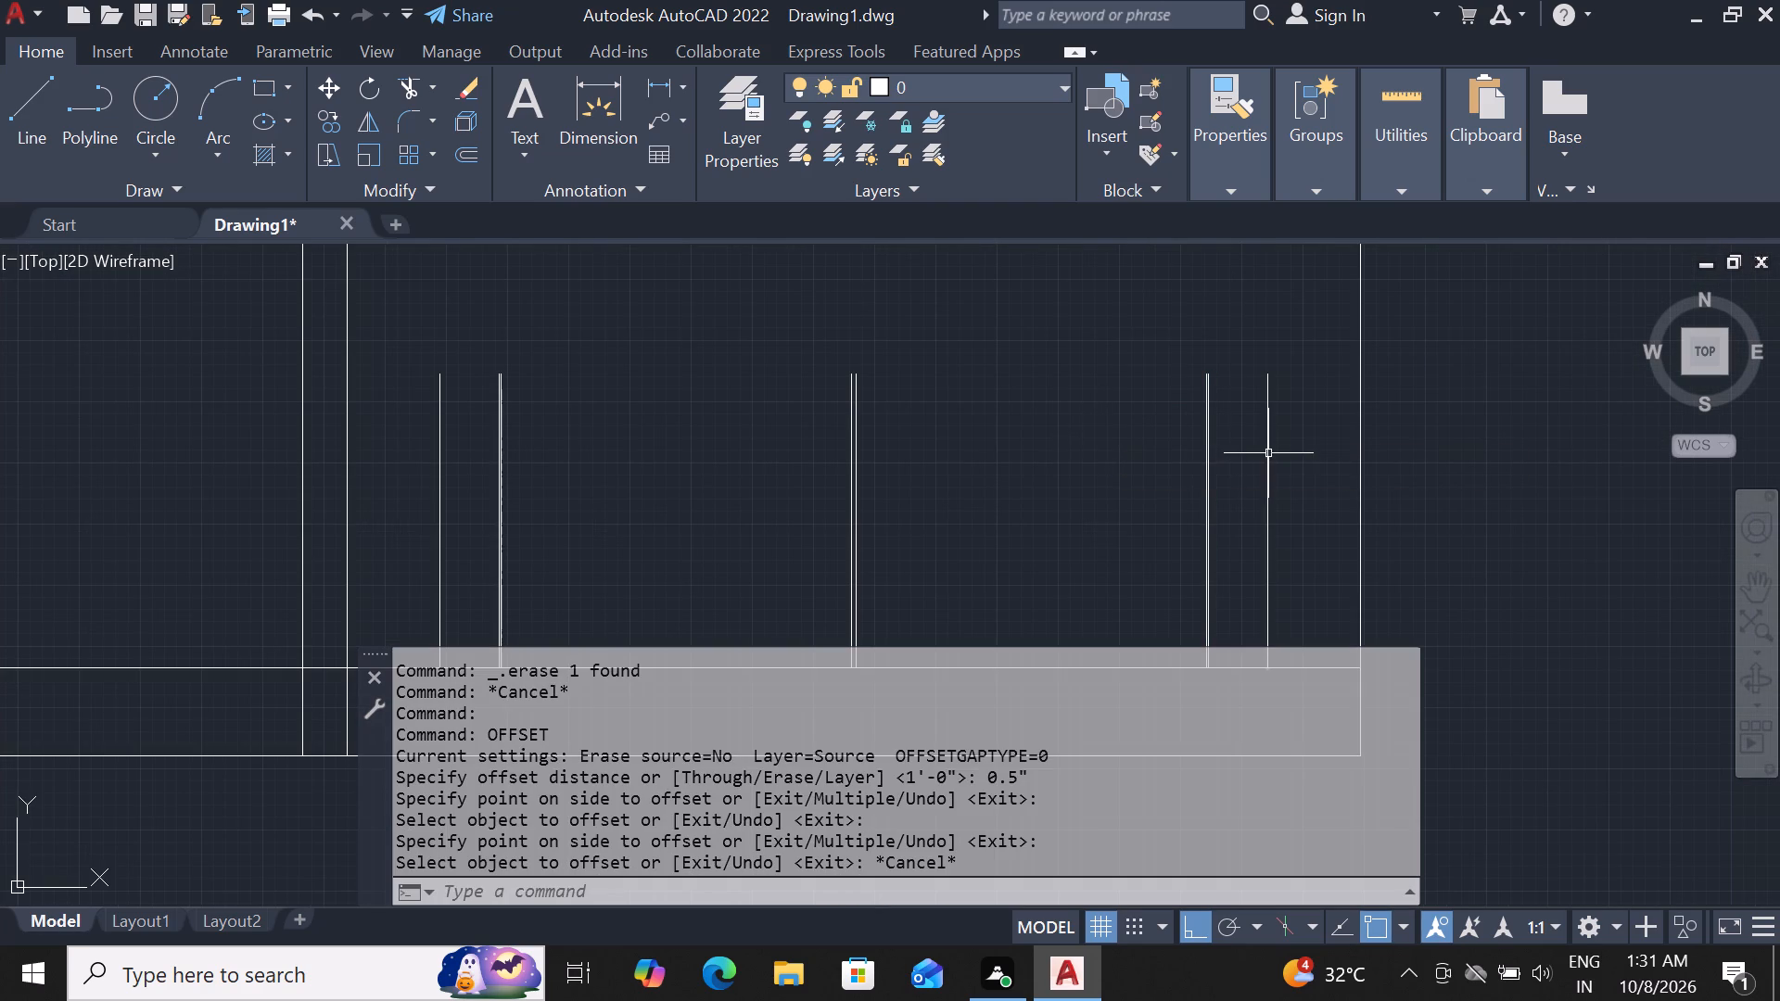
Draw a 1' vertical line down from the top of the opening's right-hand 0.5" pair, on its inner line.
{"action": "scroll", "coordinate": [1204, 401], "scroll_direction": "up", "scroll_amount": 3}
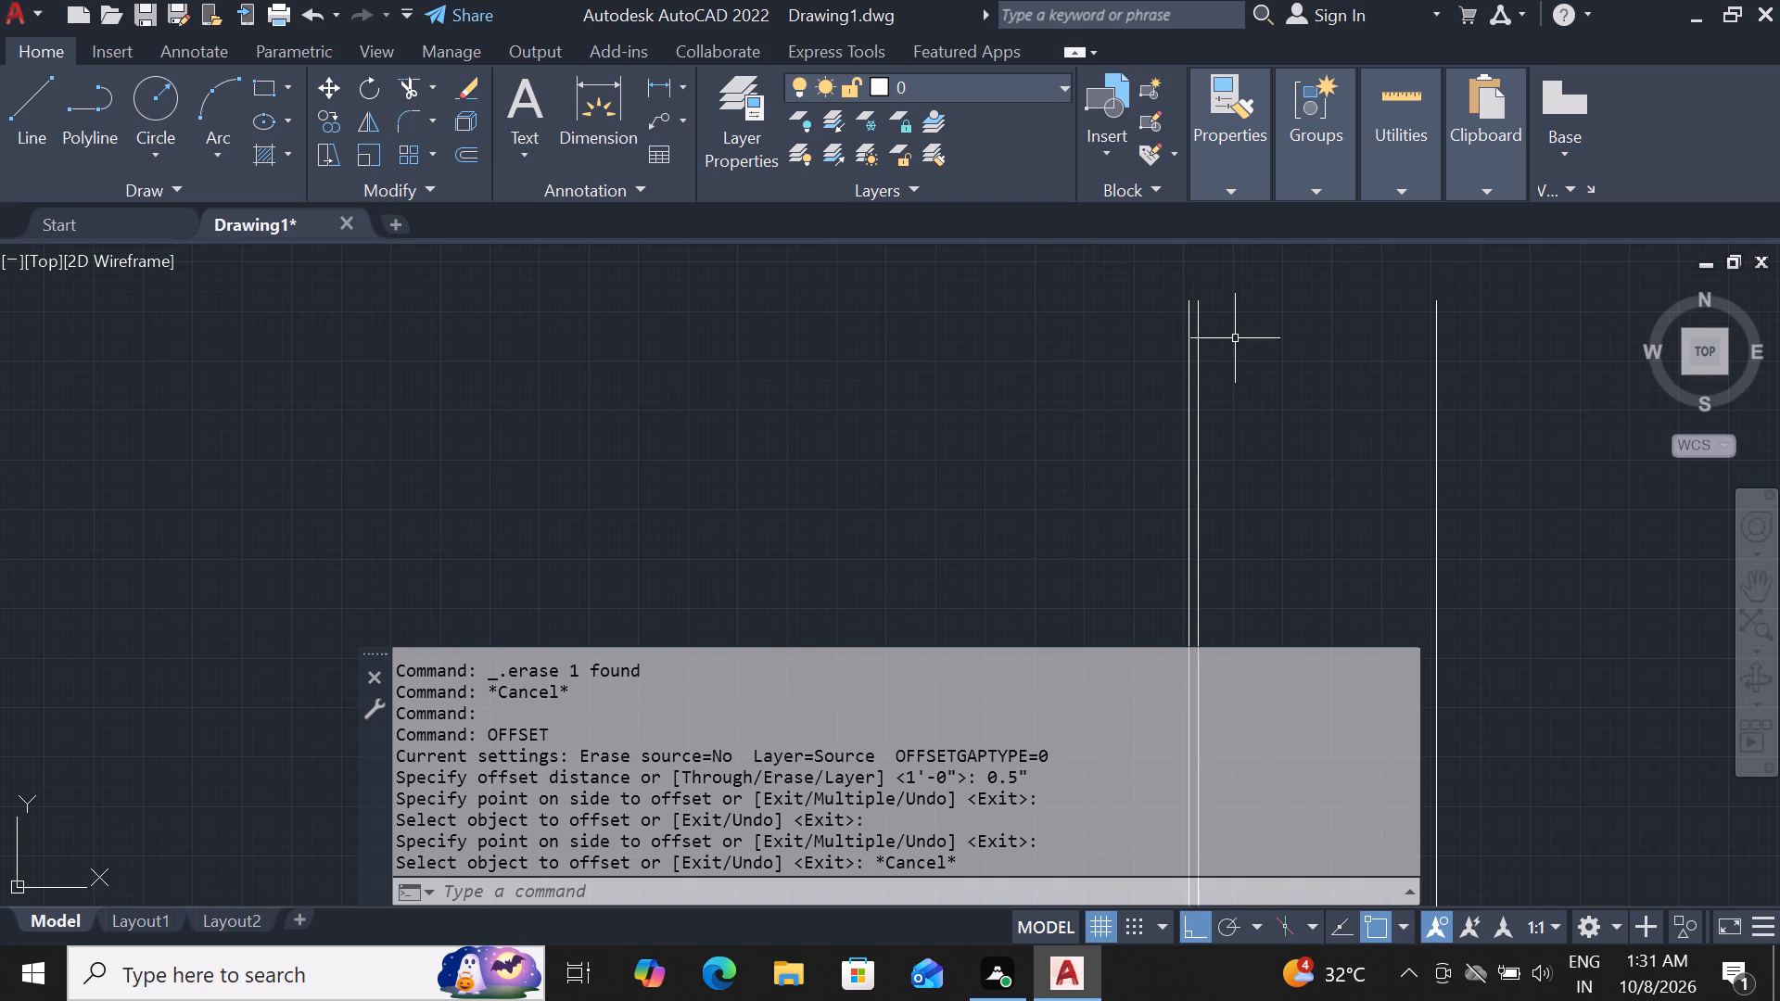
{"action": "type", "text": "l"}
{"action": "key", "text": "space"}
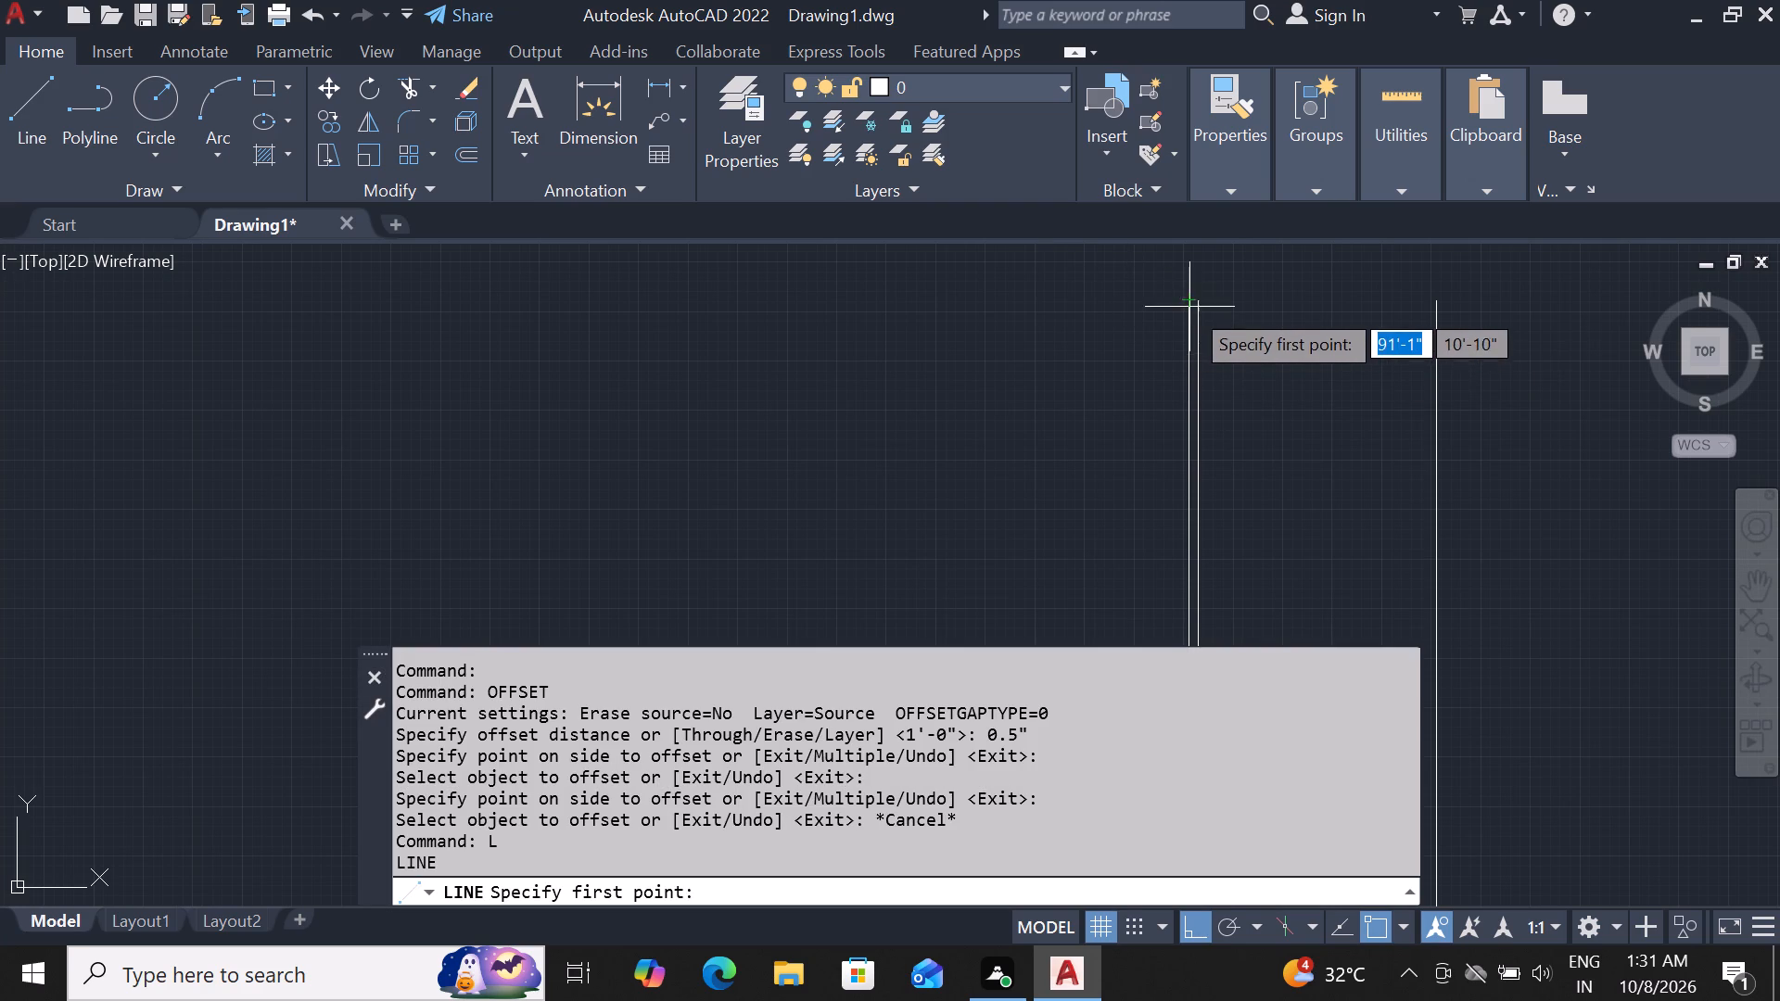
{"action": "left_click", "coordinate": [1183, 299]}
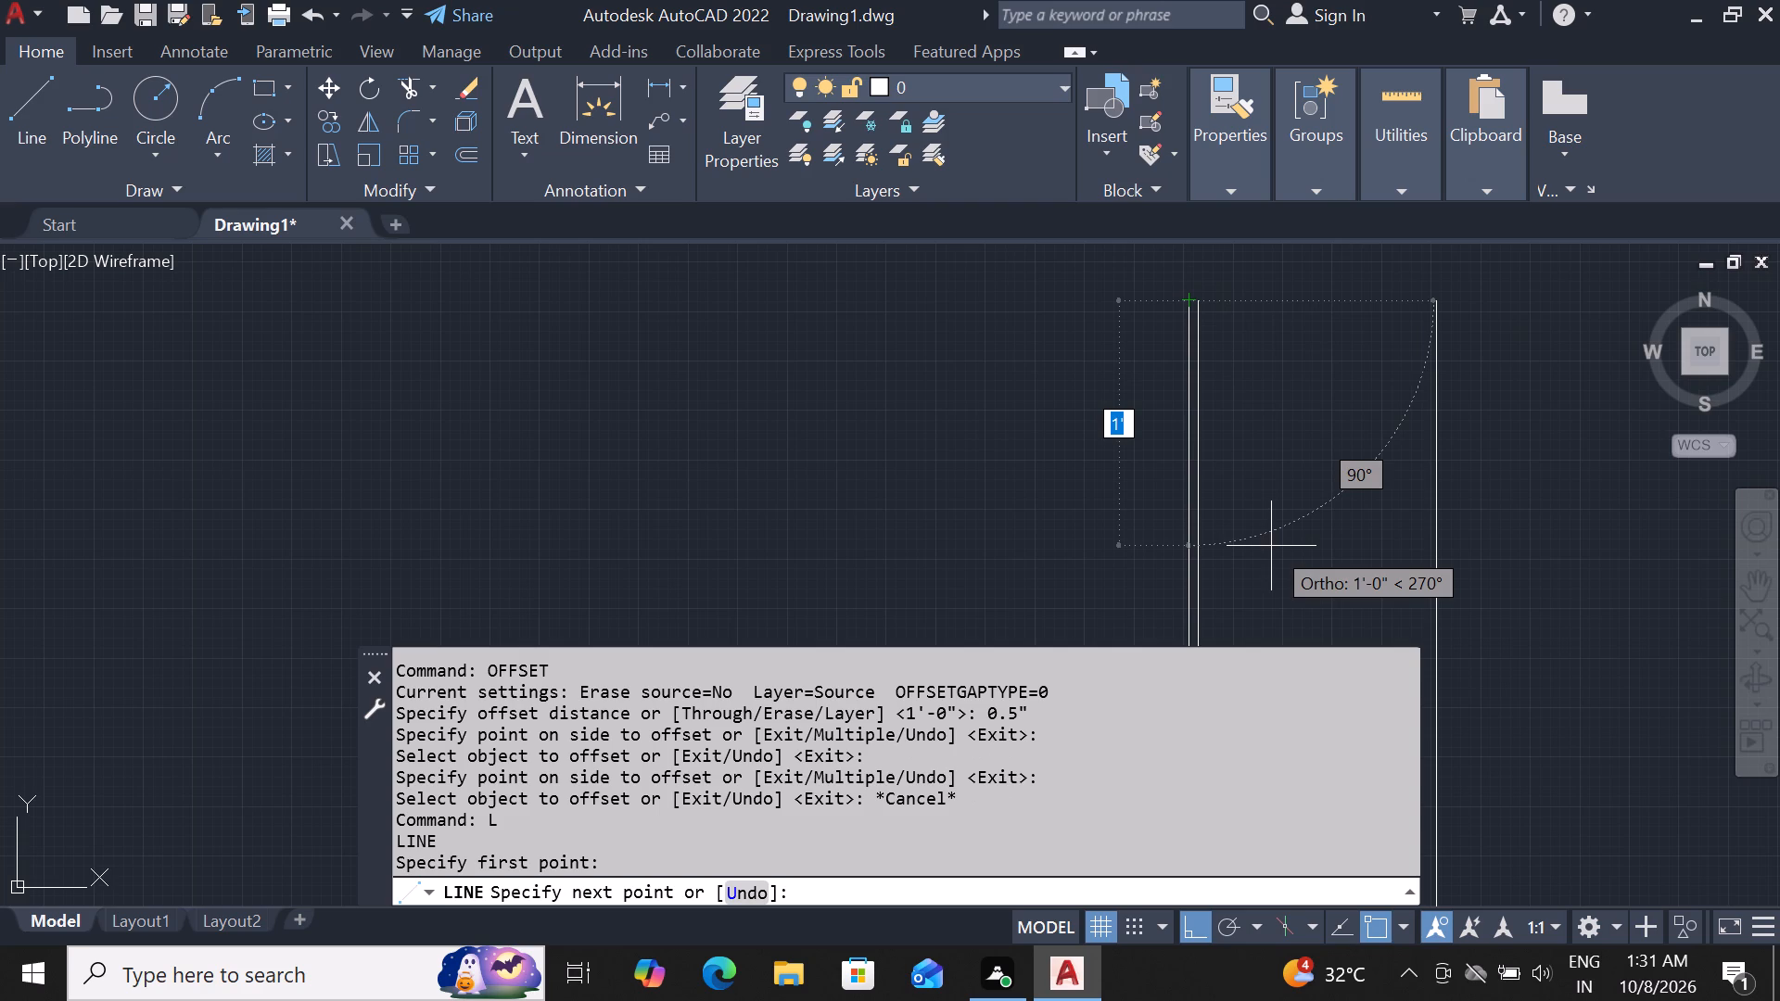
{"action": "type", "text": "2'"}
{"action": "key", "text": "Return"}
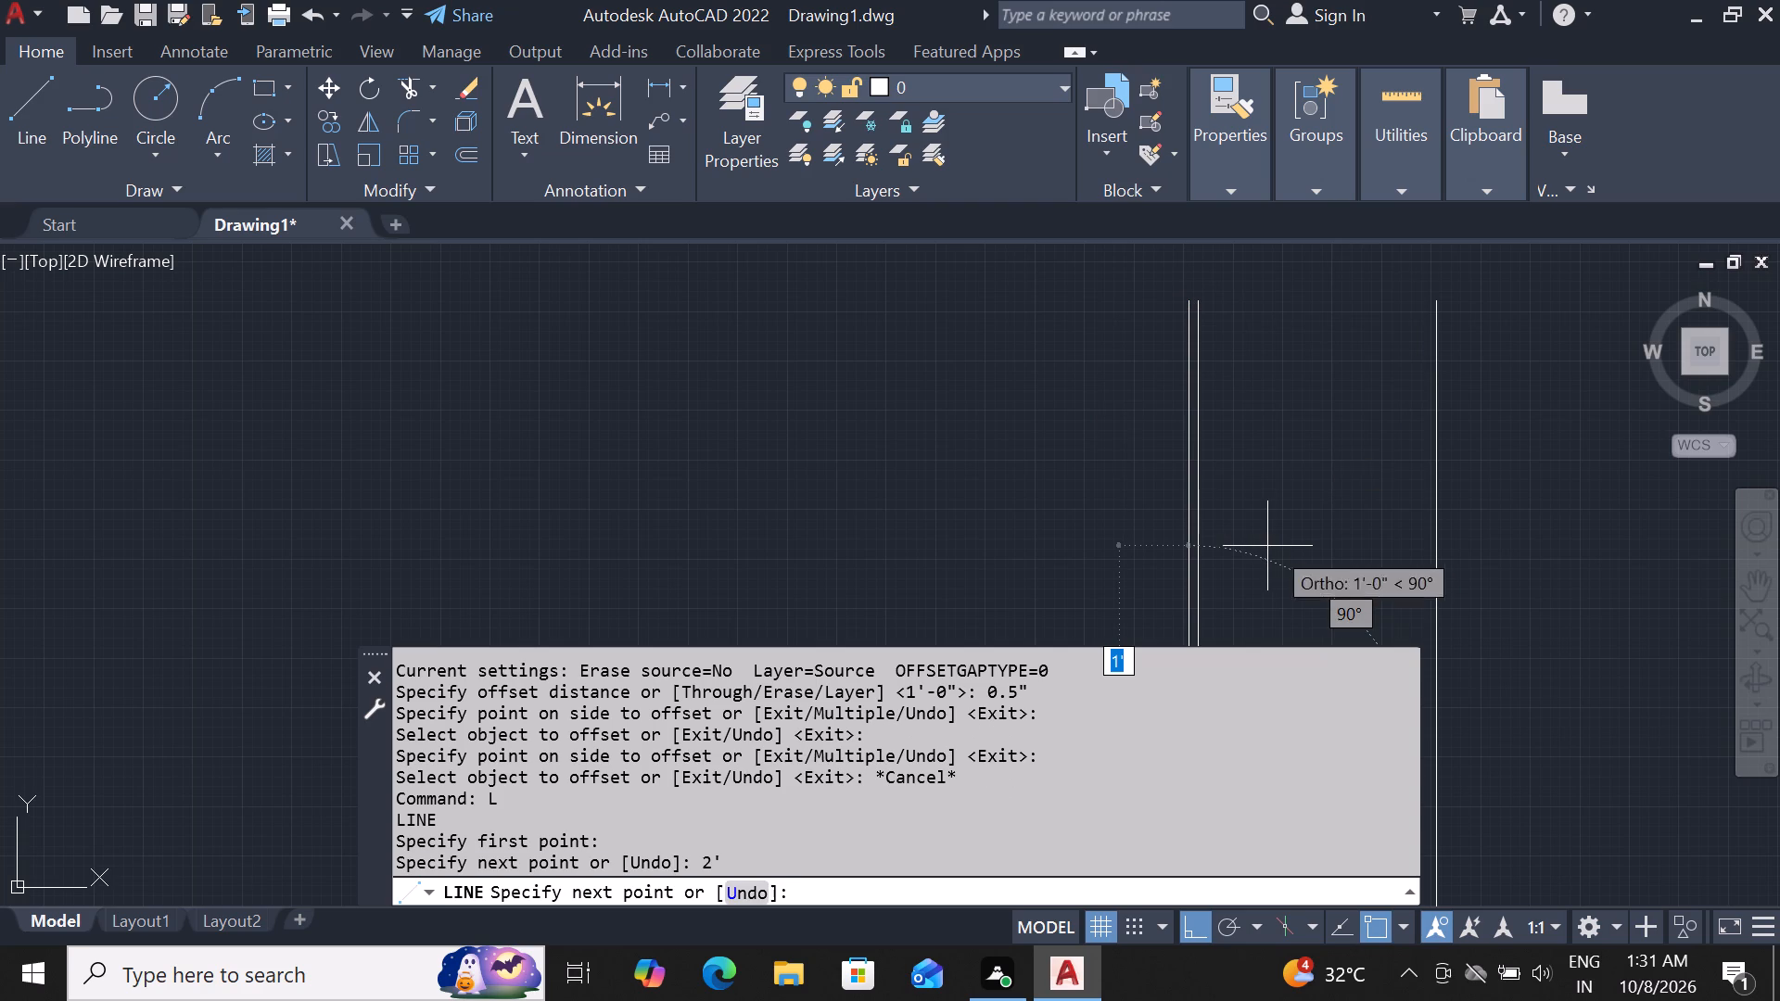
{"action": "scroll", "coordinate": [1149, 418], "scroll_direction": "down", "scroll_amount": 2}
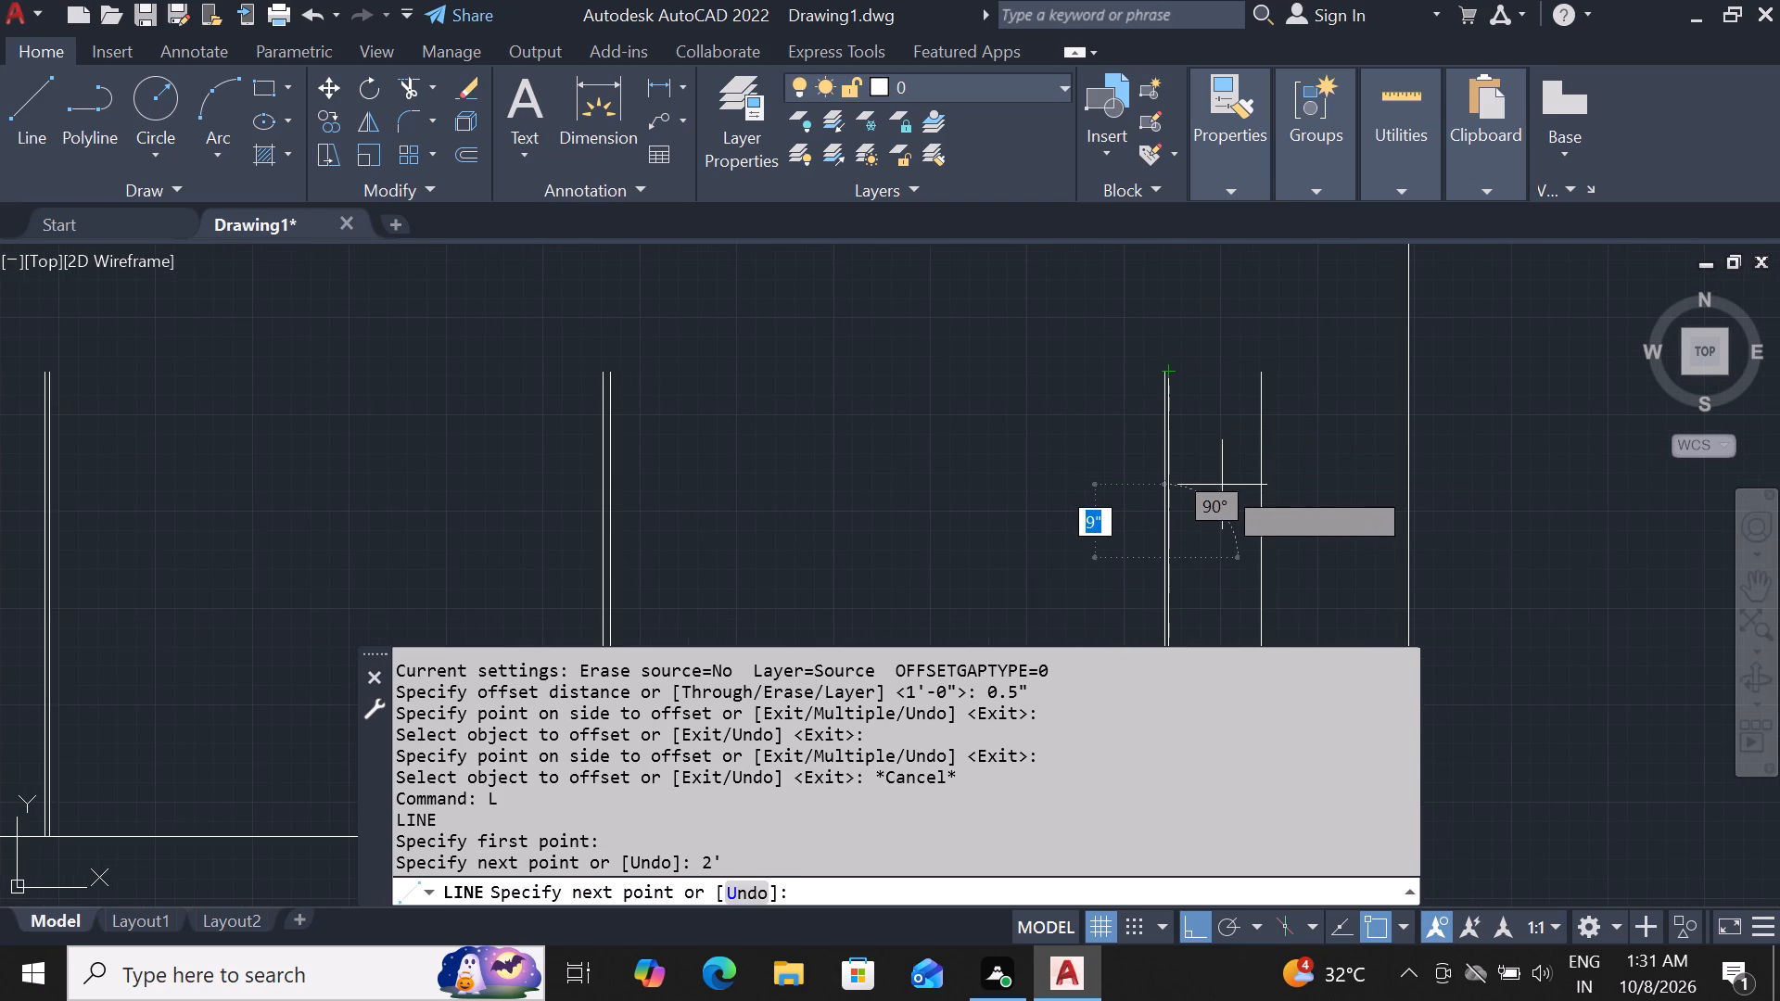
{"action": "key", "text": "ctrl+z"}
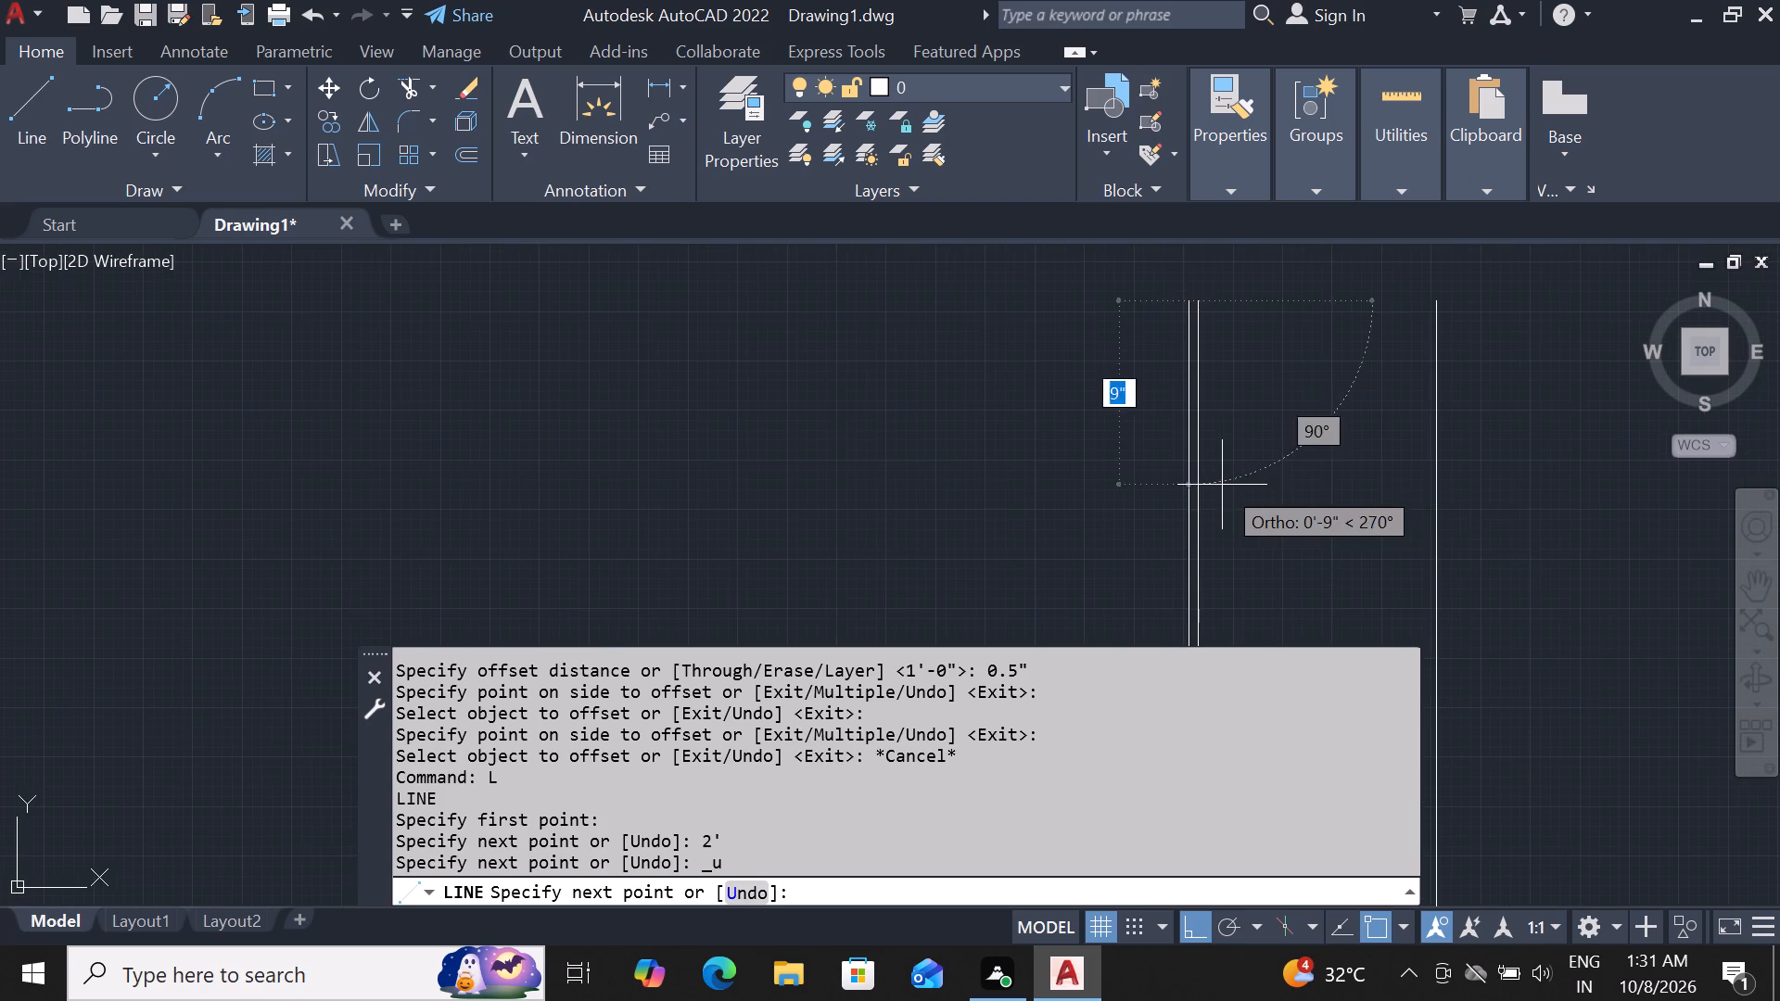
{"action": "type", "text": "1'"}
{"action": "key", "text": "Return"}
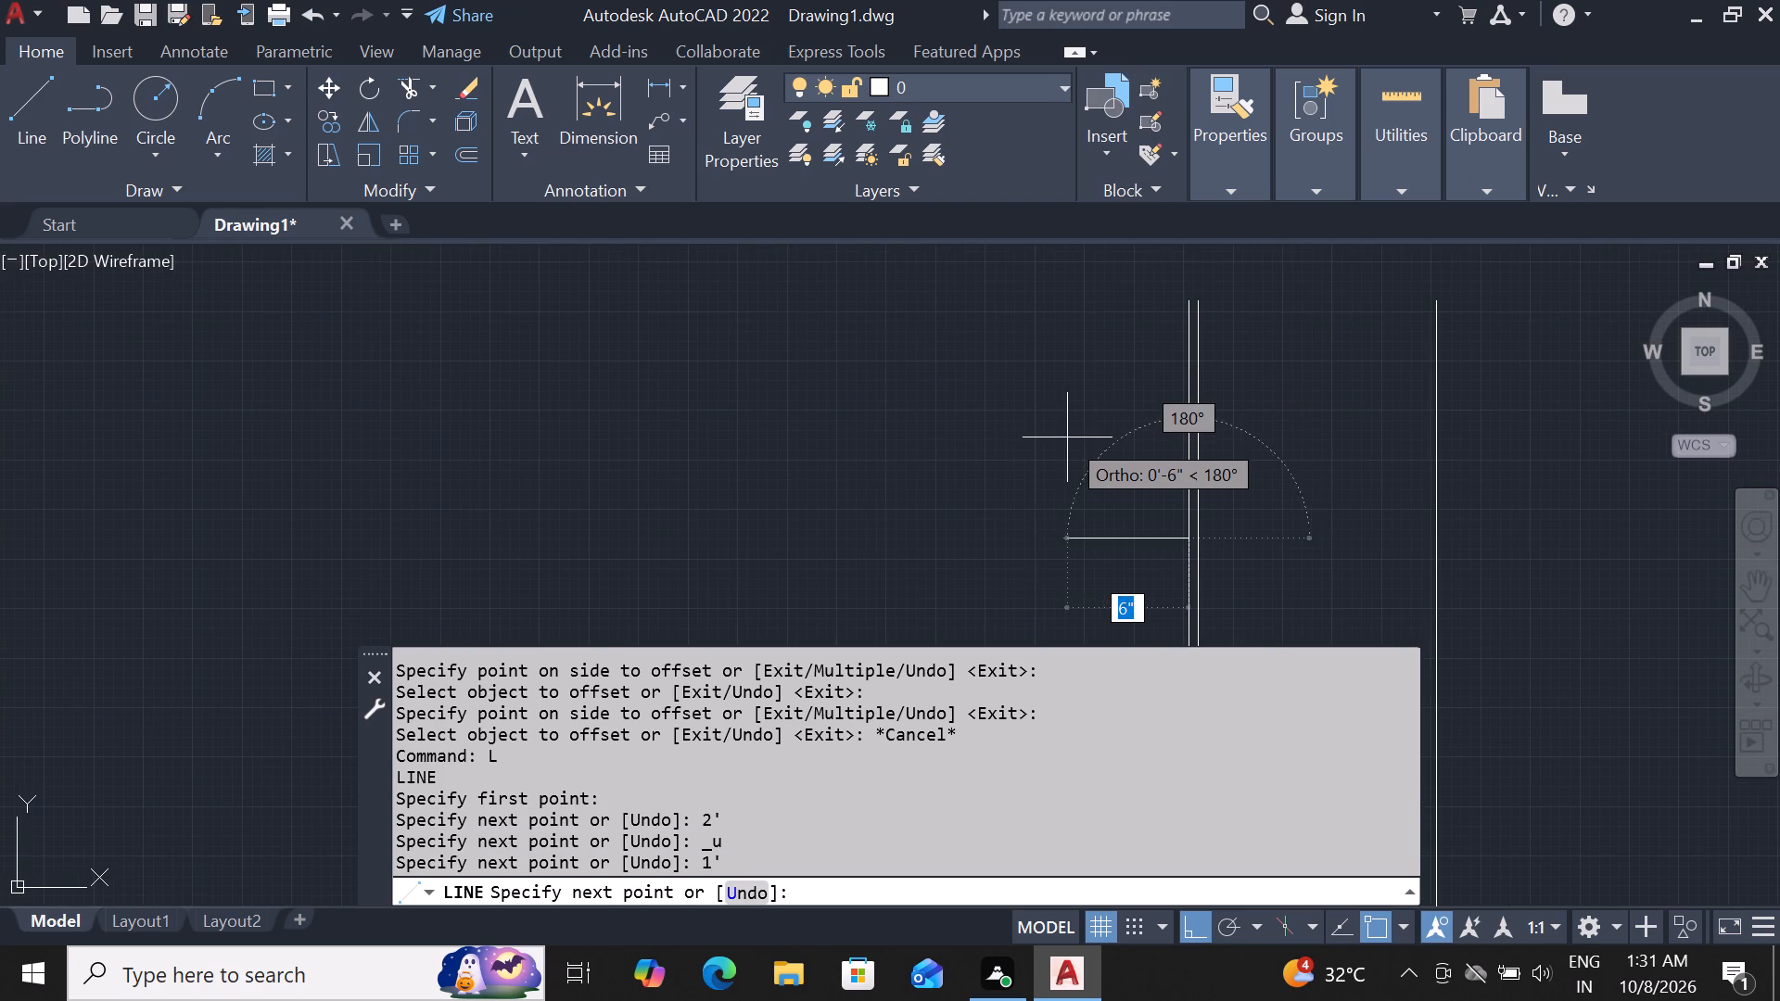
{"action": "scroll", "coordinate": [1068, 437], "scroll_direction": "down", "scroll_amount": 2}
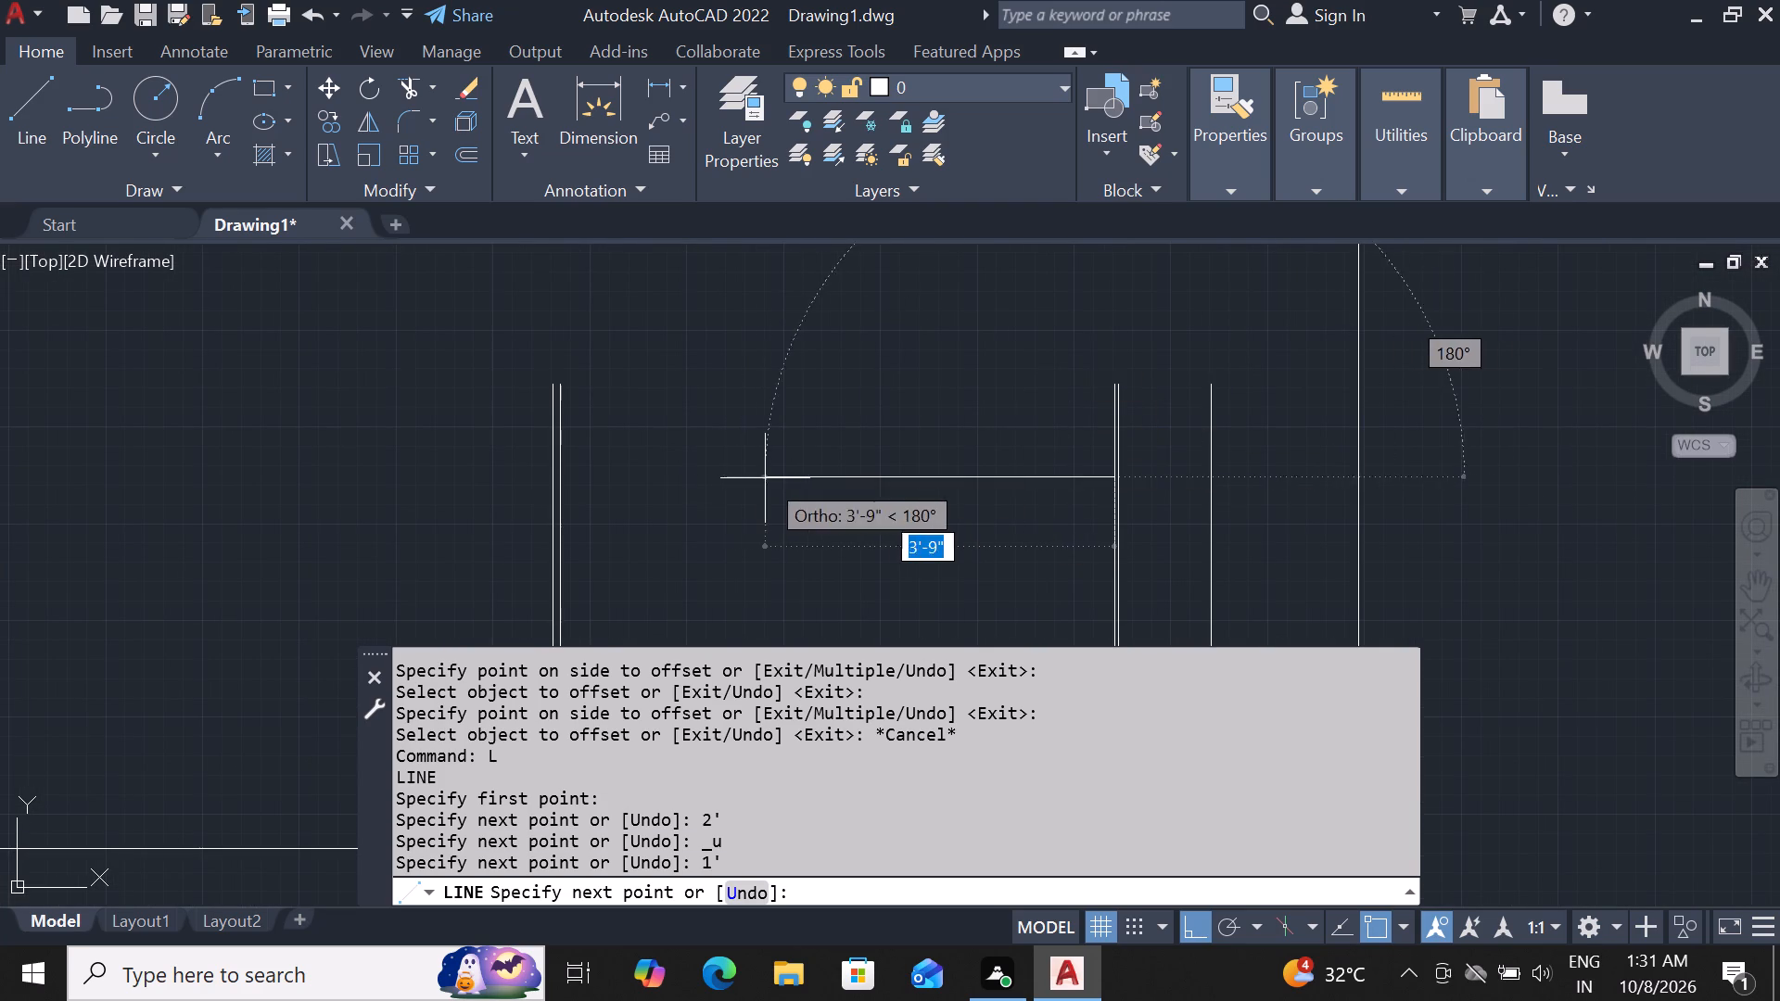
{"action": "scroll", "coordinate": [679, 489], "scroll_direction": "down", "scroll_amount": 1}
{"action": "scroll", "coordinate": [739, 482], "scroll_direction": "up", "scroll_amount": 2}
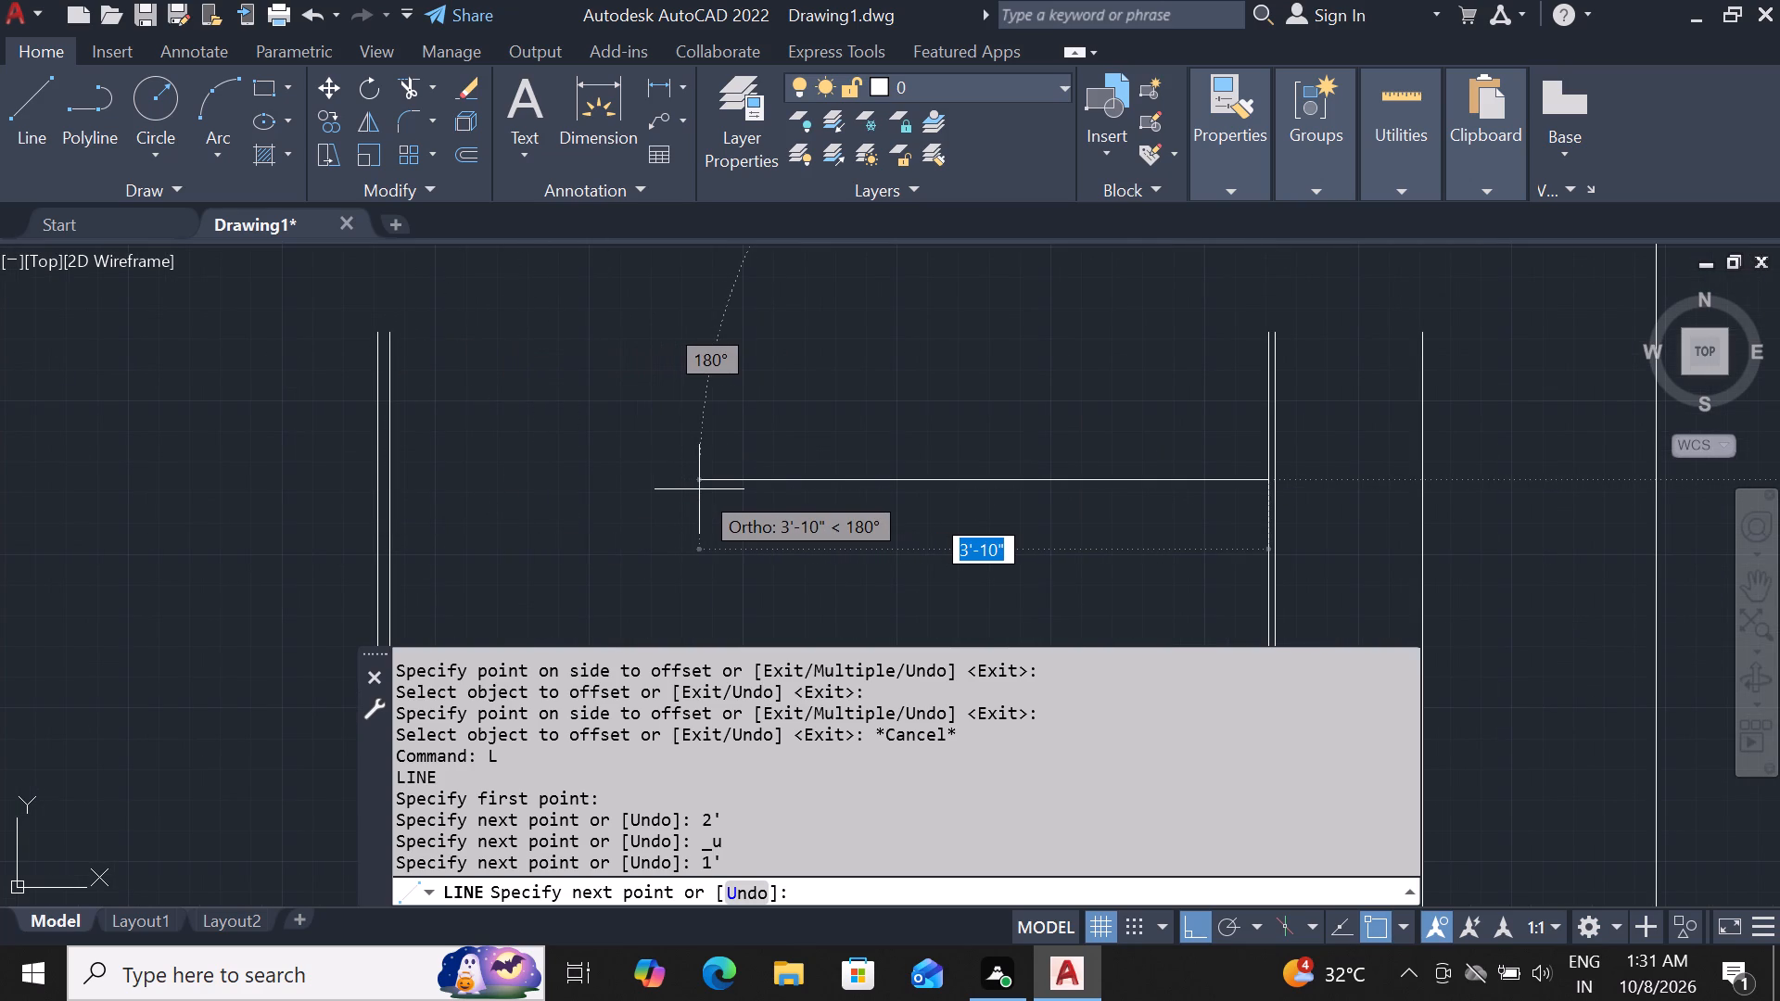
{"action": "key", "text": "Escape"}
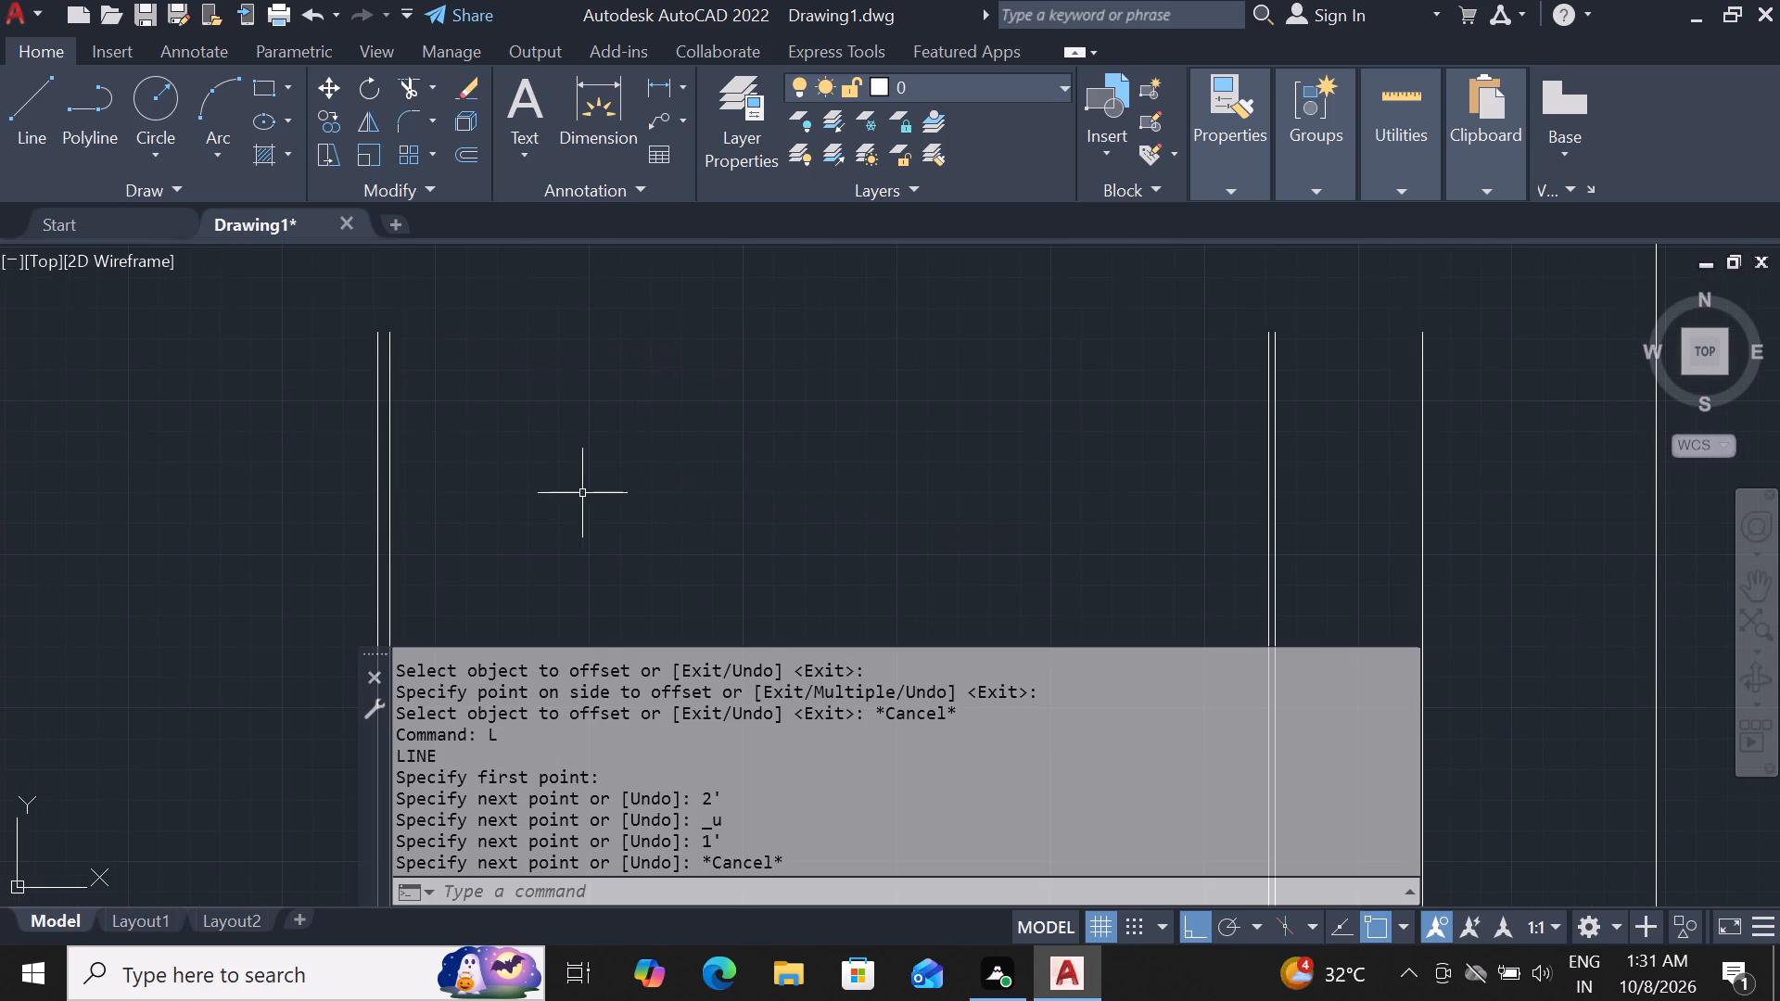
Draw a 1' vertical line down from the top of the centre pair's right-hand line.
{"action": "key", "text": "l"}
{"action": "key", "text": "space"}
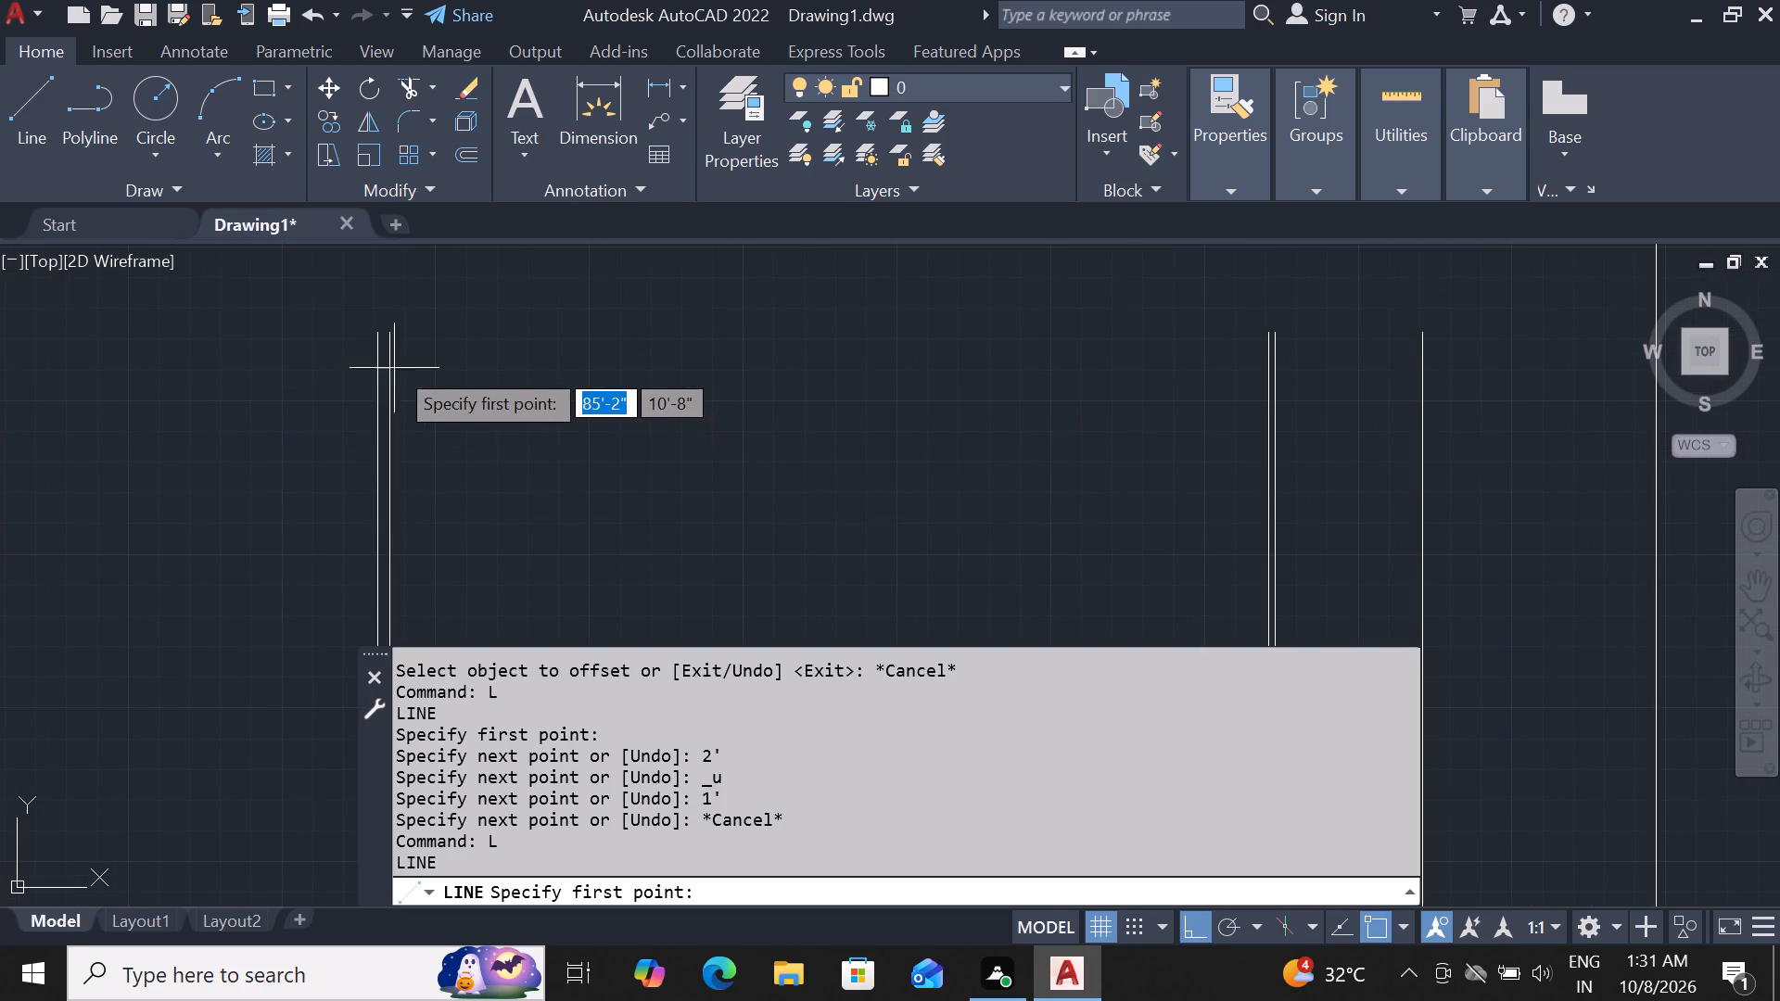
{"action": "left_click", "coordinate": [389, 336]}
{"action": "key", "text": "1"}
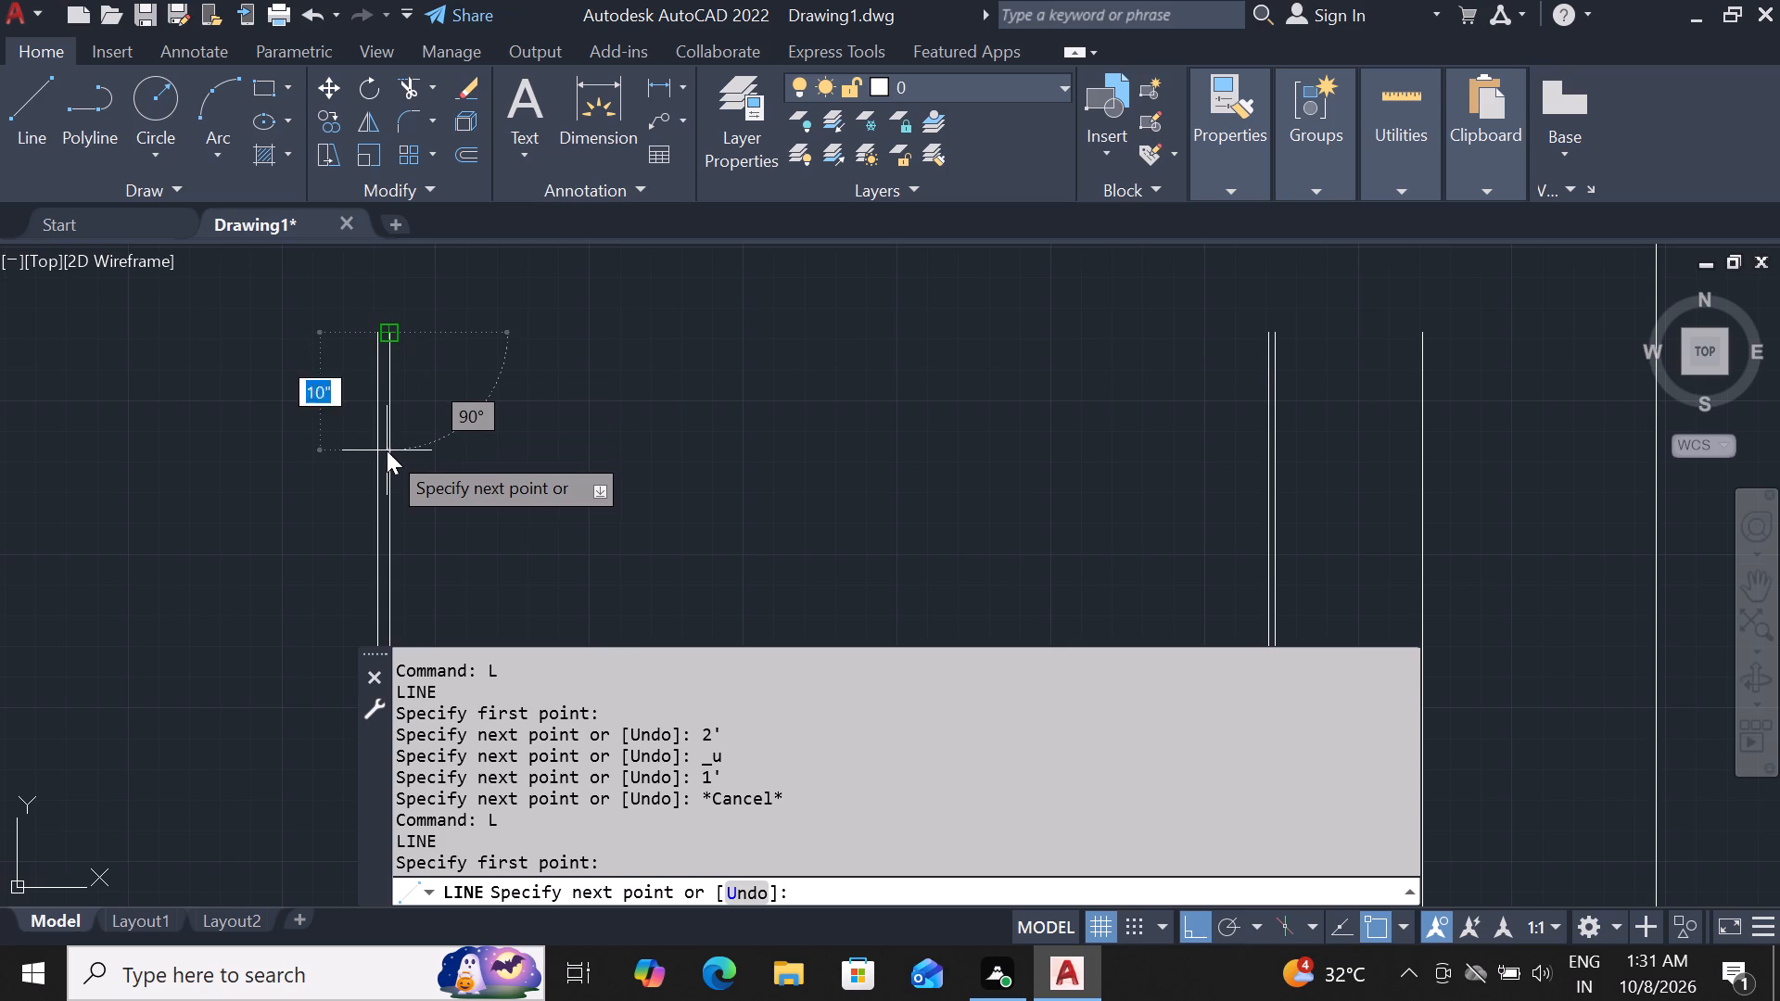
{"action": "key", "text": "apostrophe"}
{"action": "key", "text": "Return"}
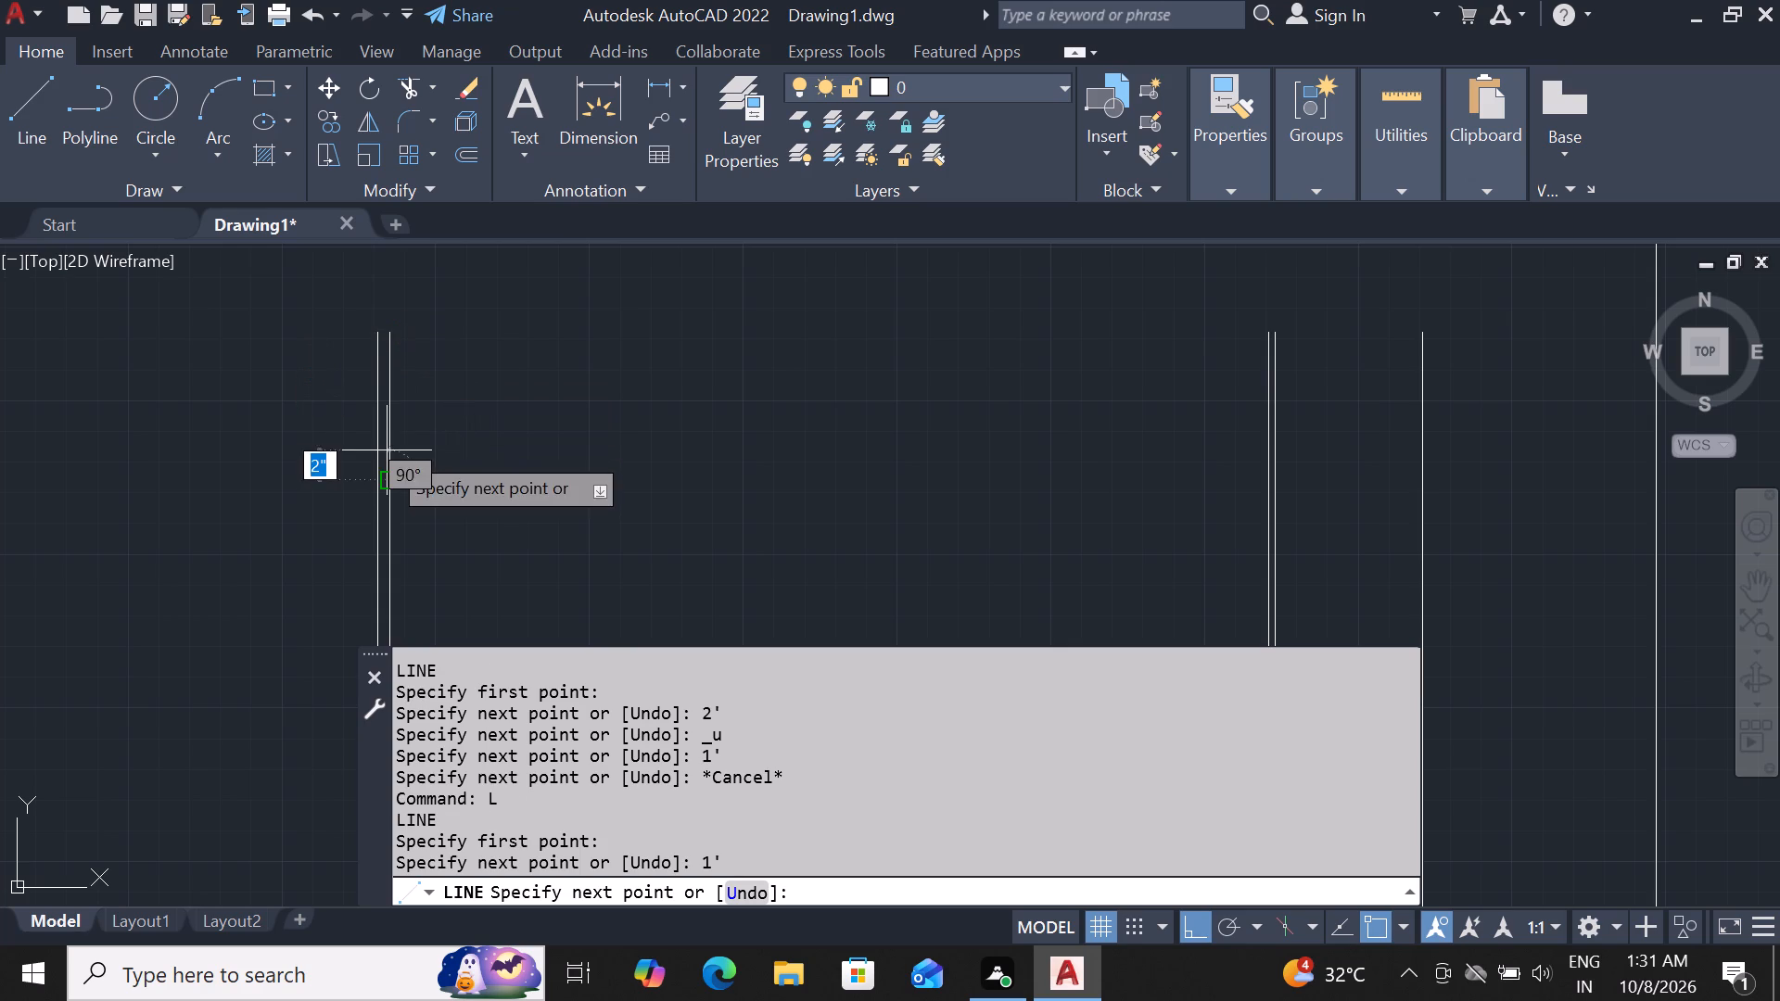
{"action": "key", "text": "Escape"}
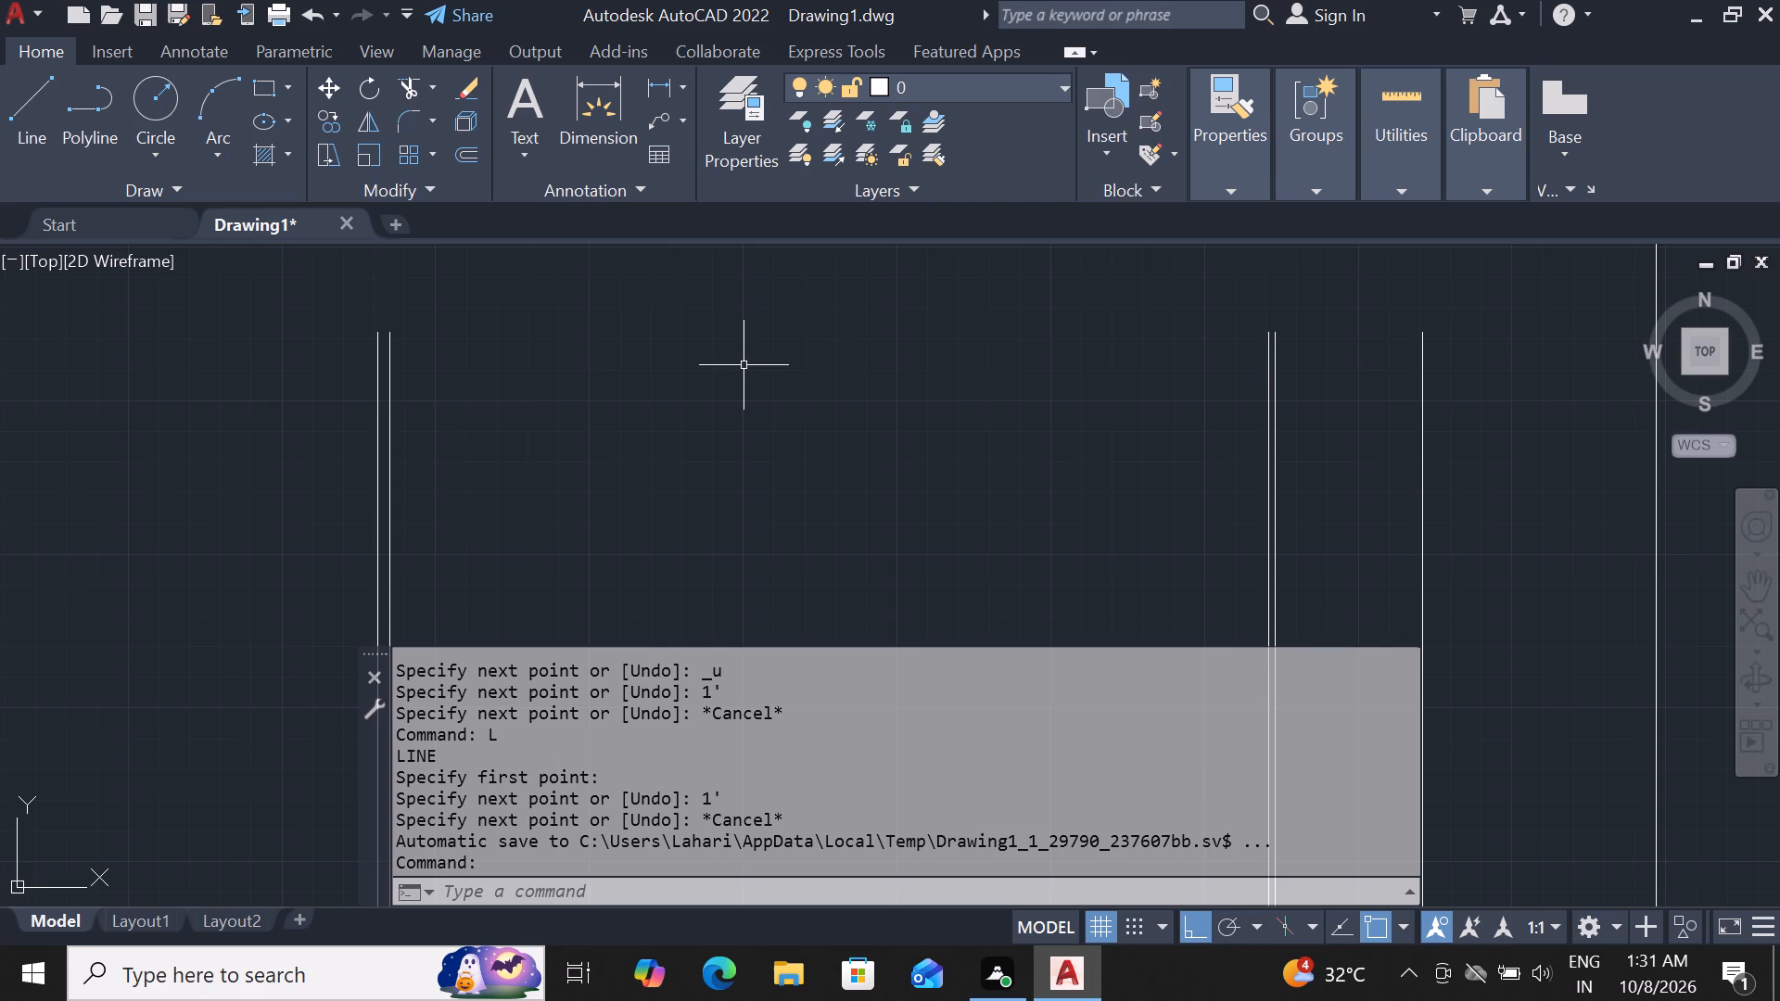
Draw a Continue arc from the centre pair's new 1' line end to the top of the right-hand pair's inner line.
{"action": "left_click", "coordinate": [211, 130]}
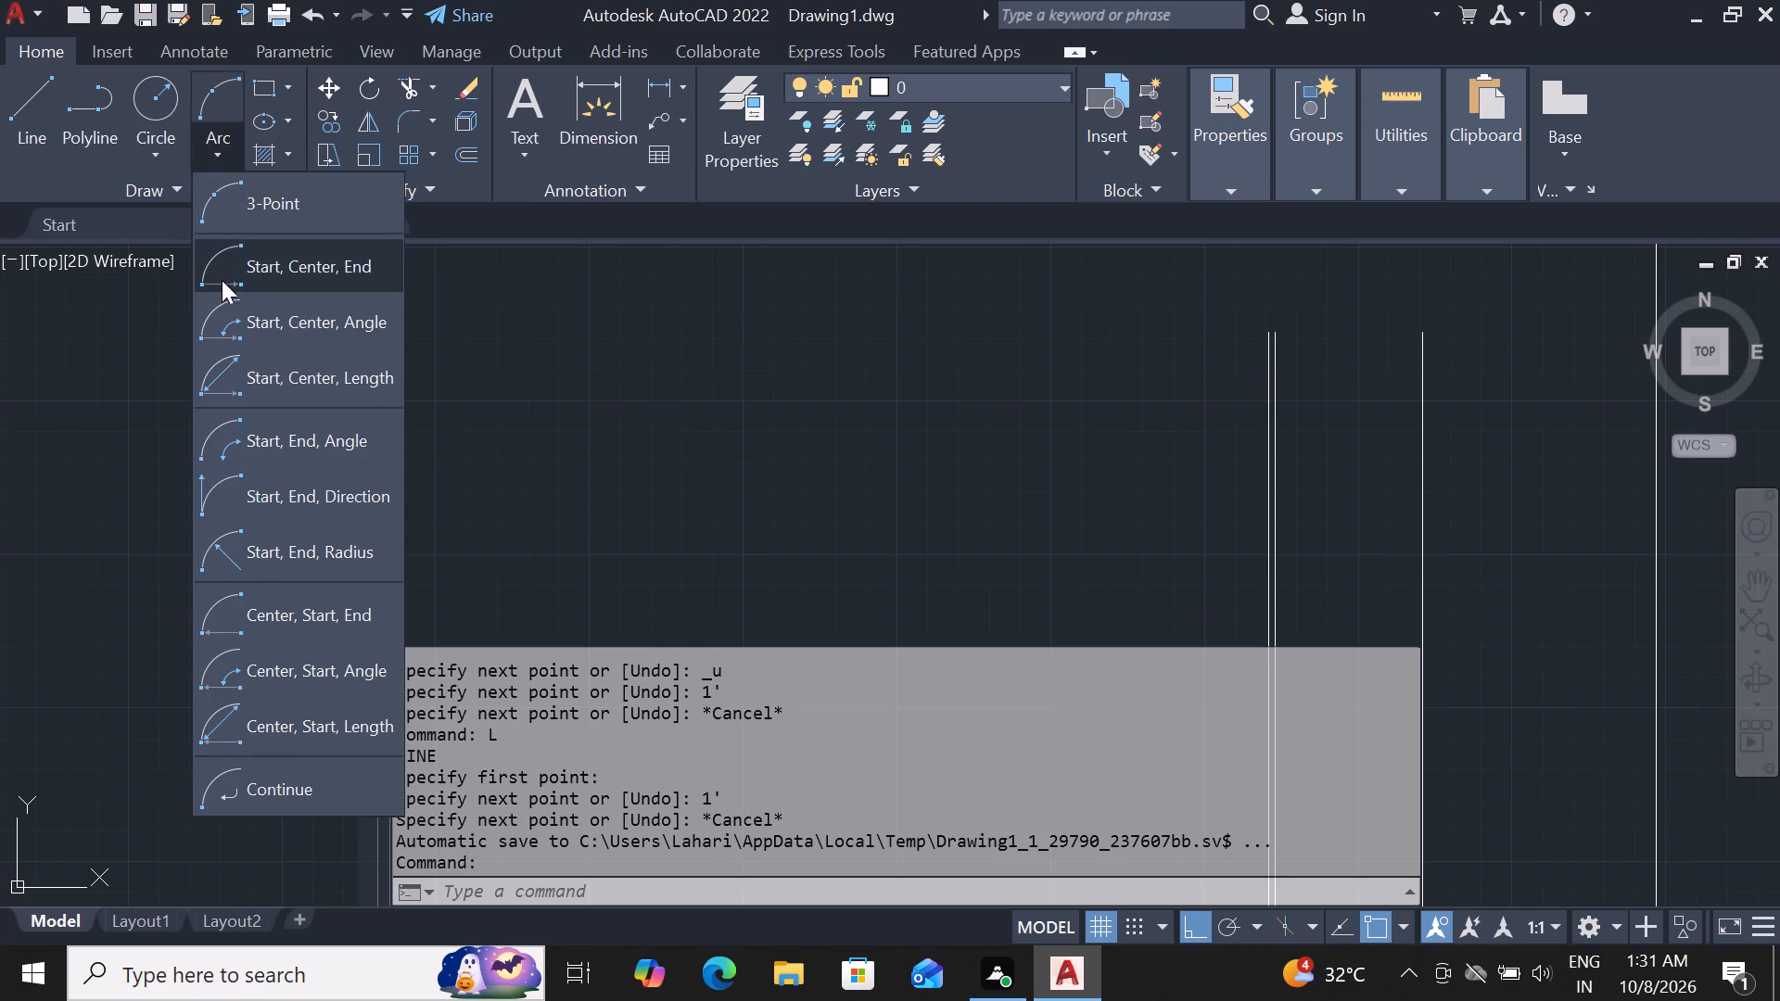
{"action": "left_click", "coordinate": [307, 774]}
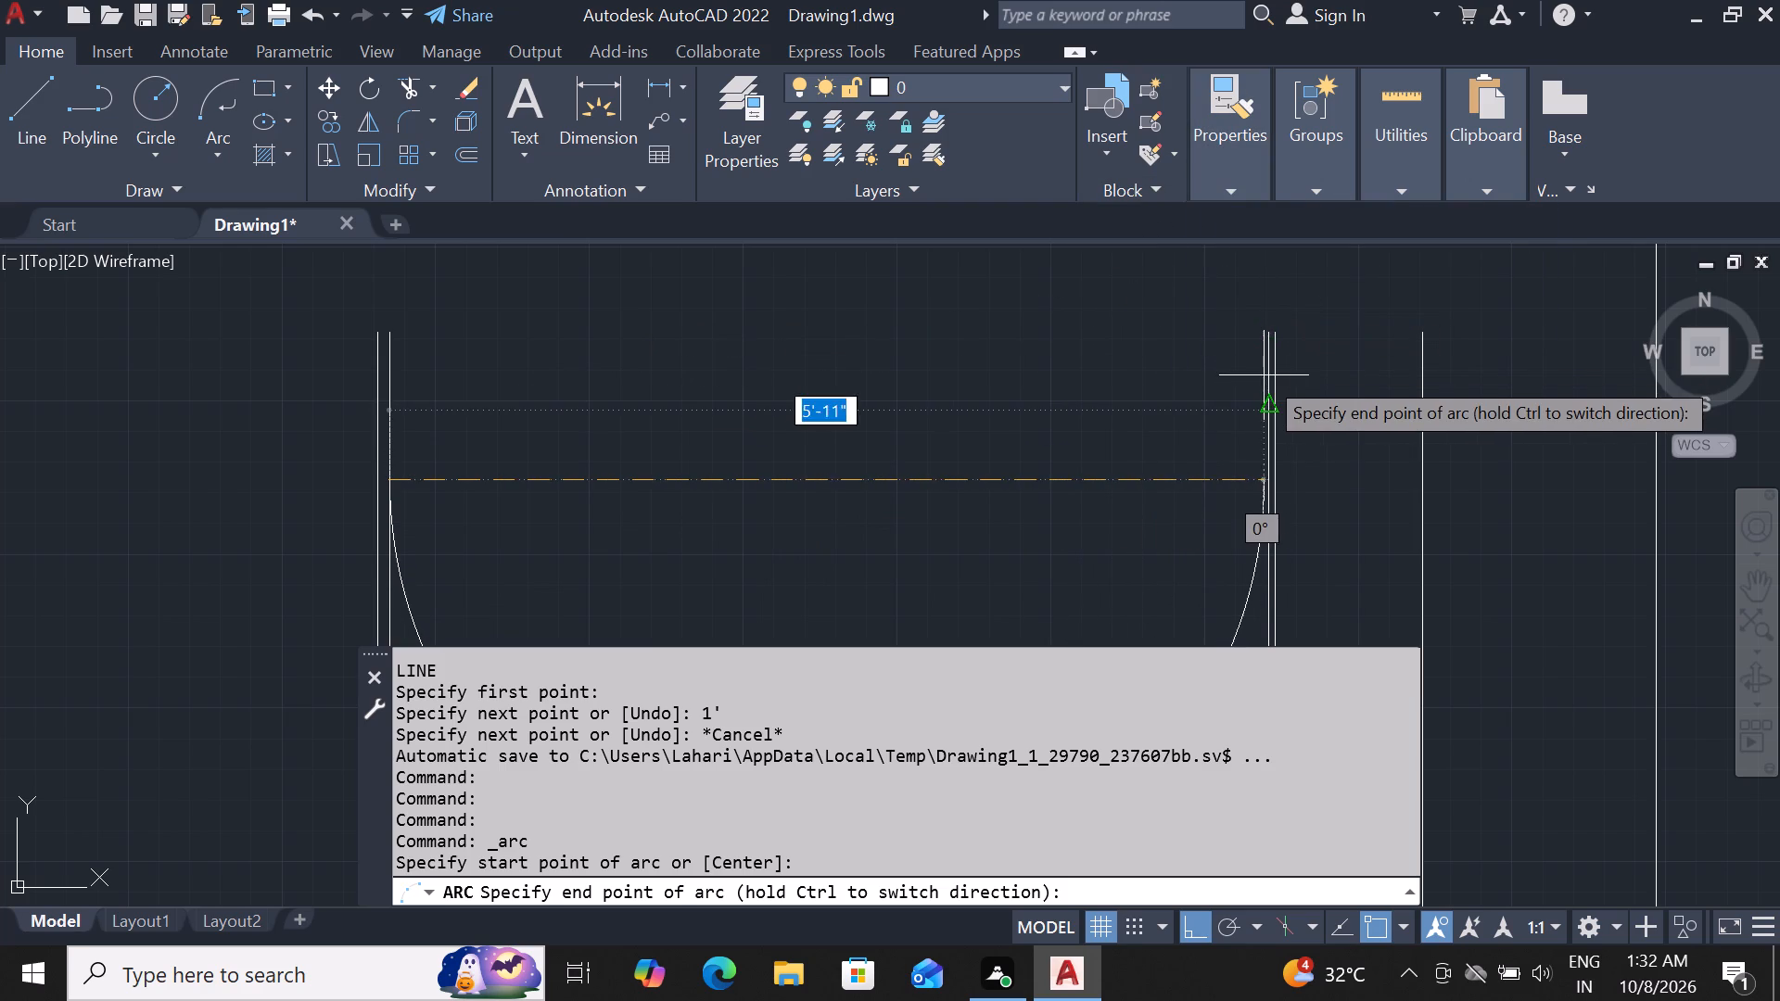
{"action": "scroll", "coordinate": [1257, 343], "scroll_direction": "up", "scroll_amount": 2}
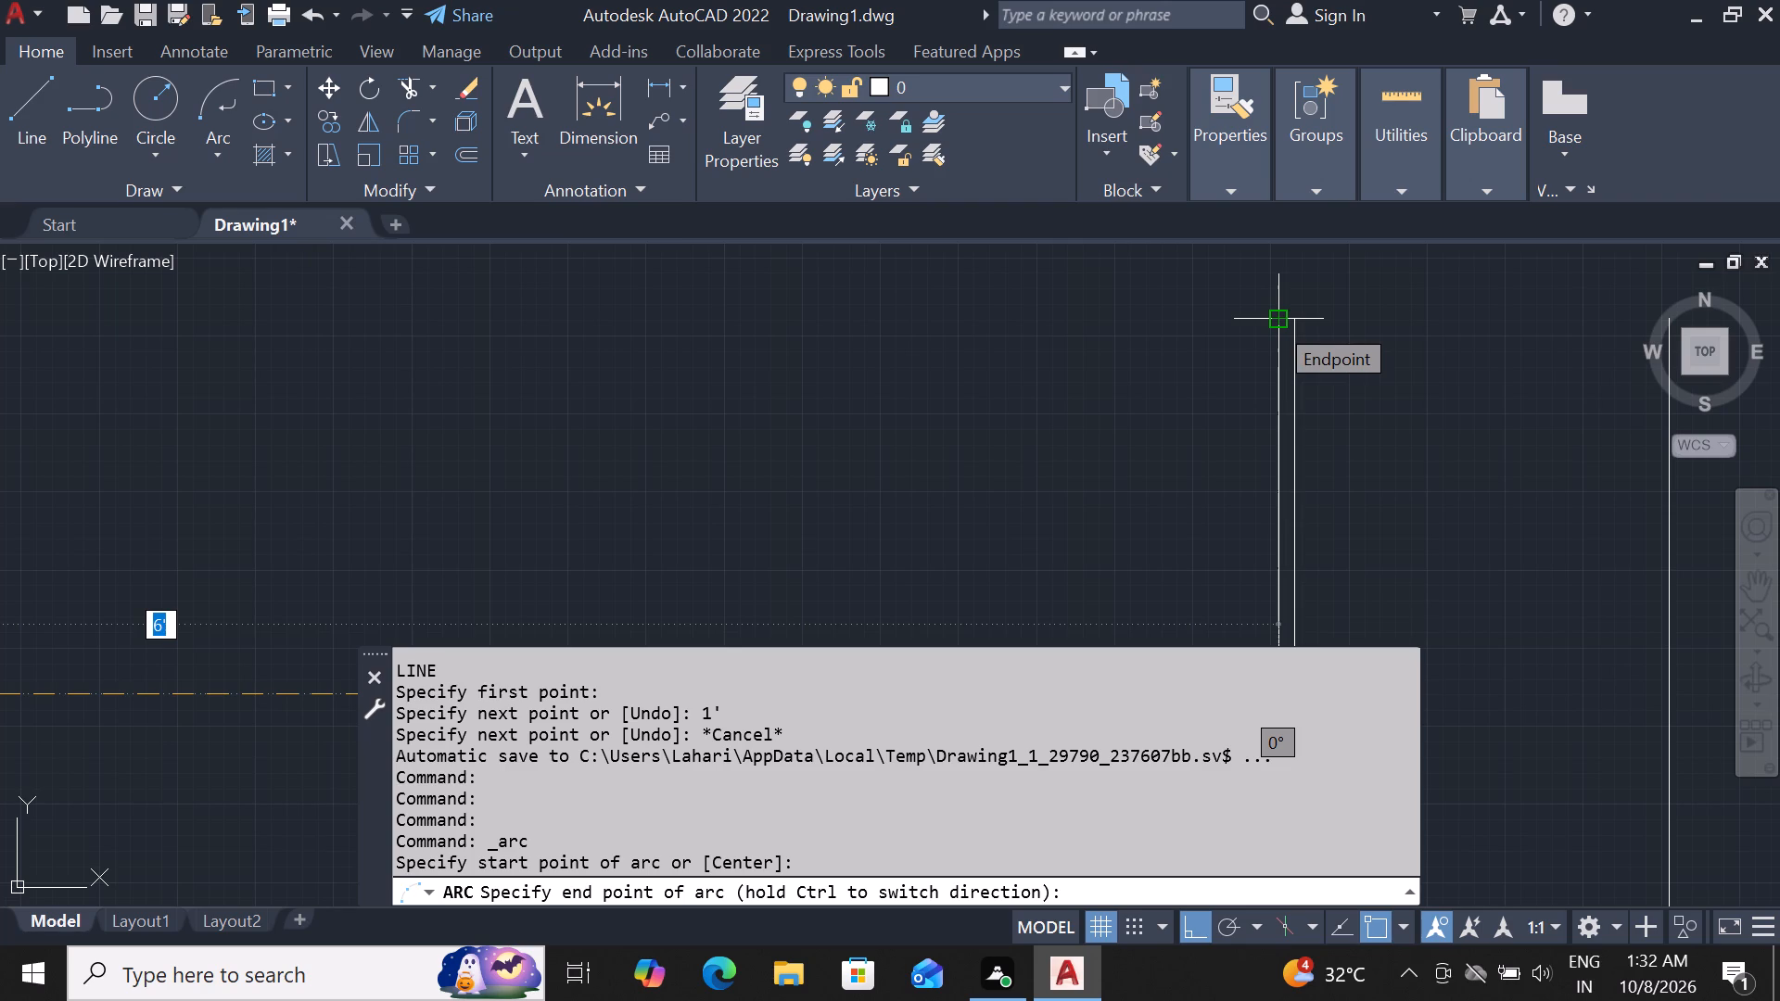
{"action": "left_click", "coordinate": [1274, 322]}
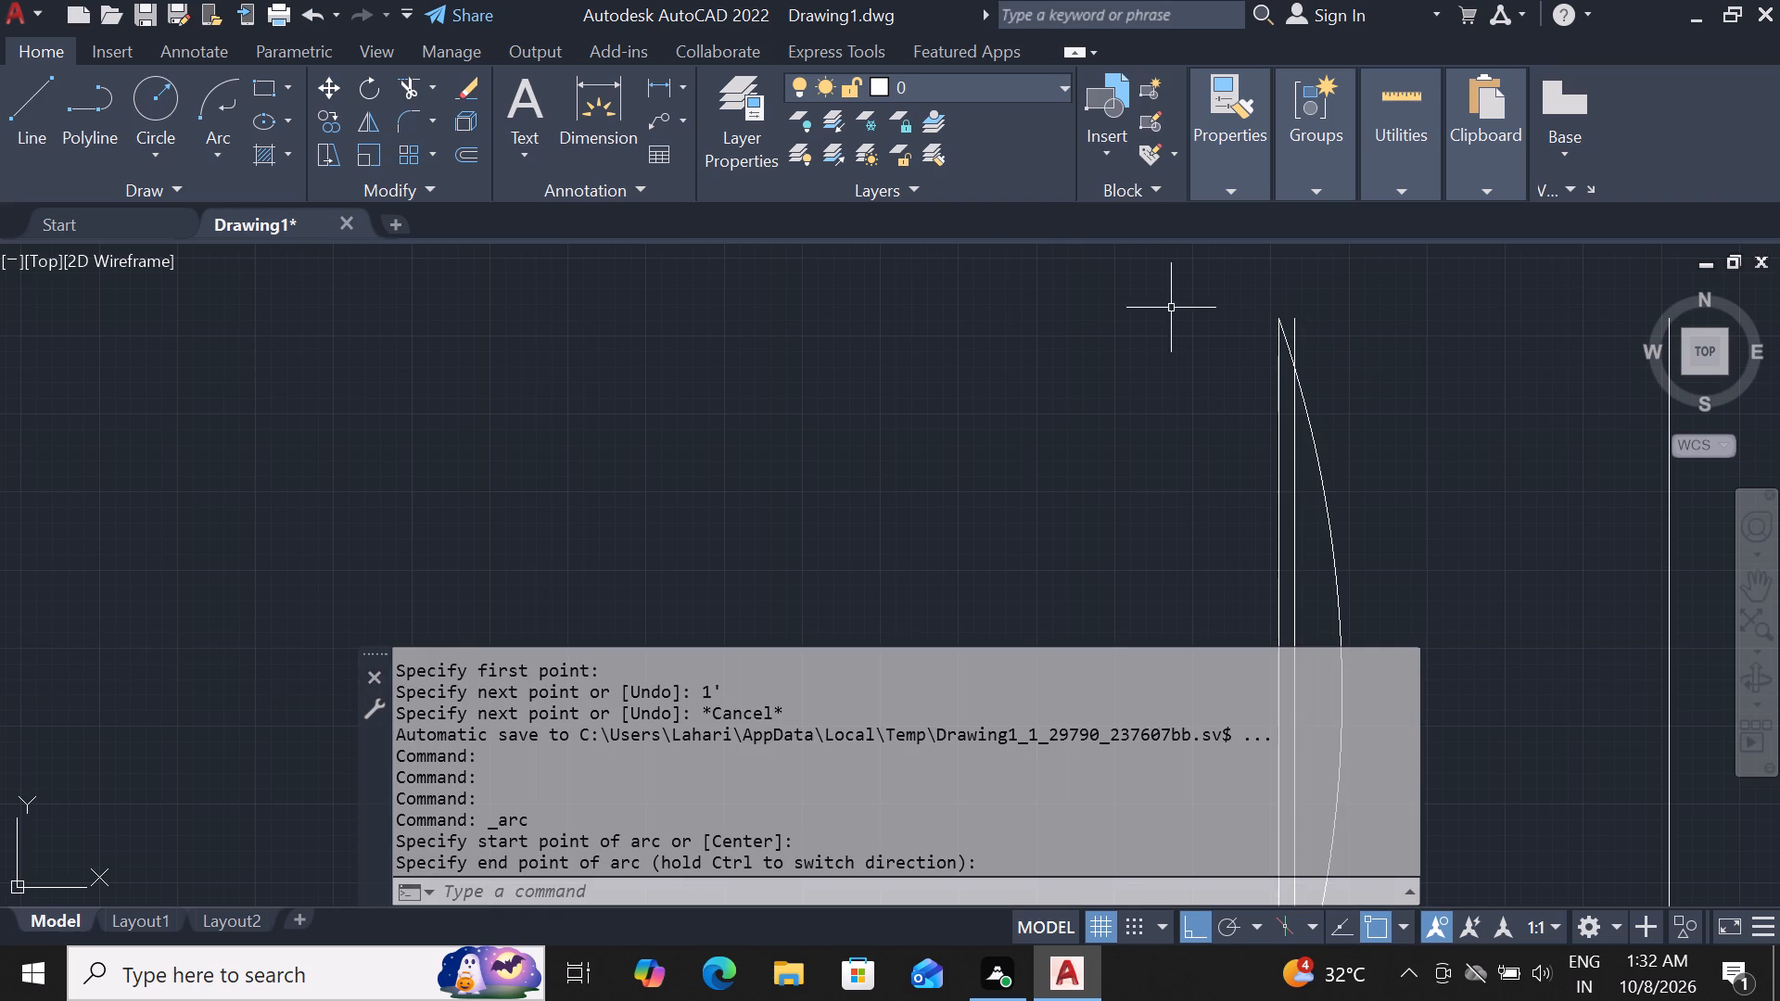
Undo the Continue arc drawn between the centre pair and the opening's right-hand pair.
{"action": "scroll", "coordinate": [995, 271], "scroll_direction": "down", "scroll_amount": 5}
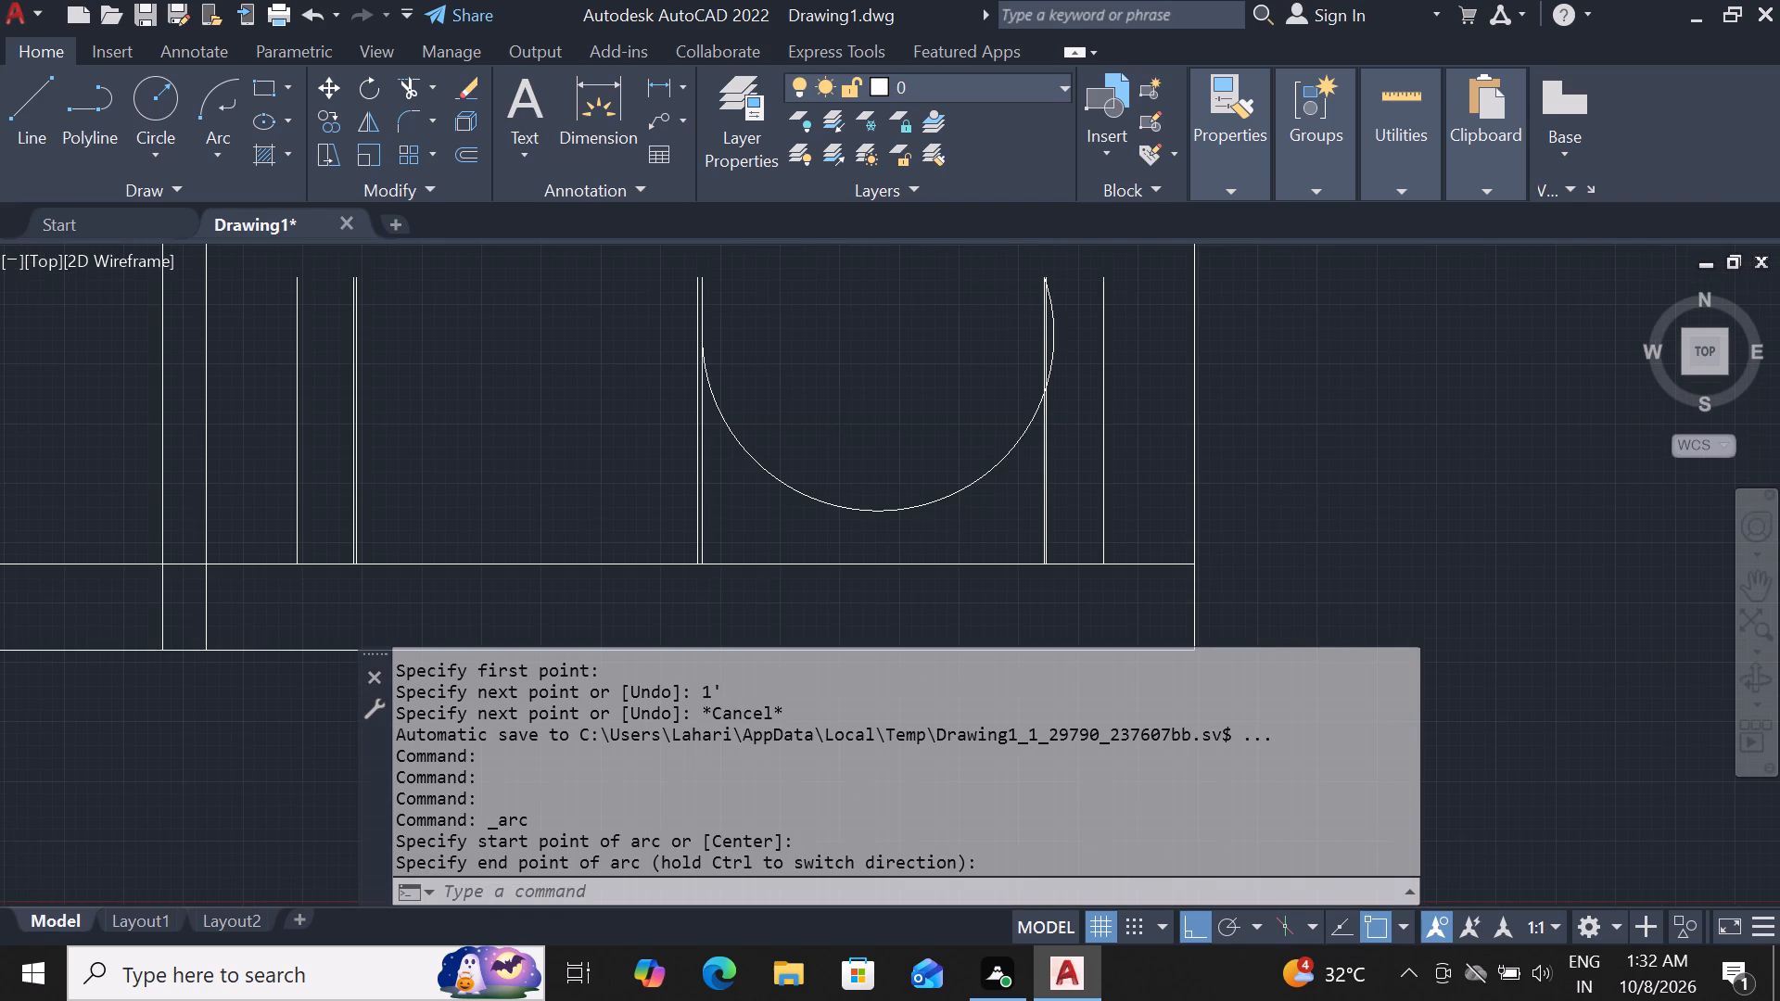
{"action": "key", "text": "ctrl+z"}
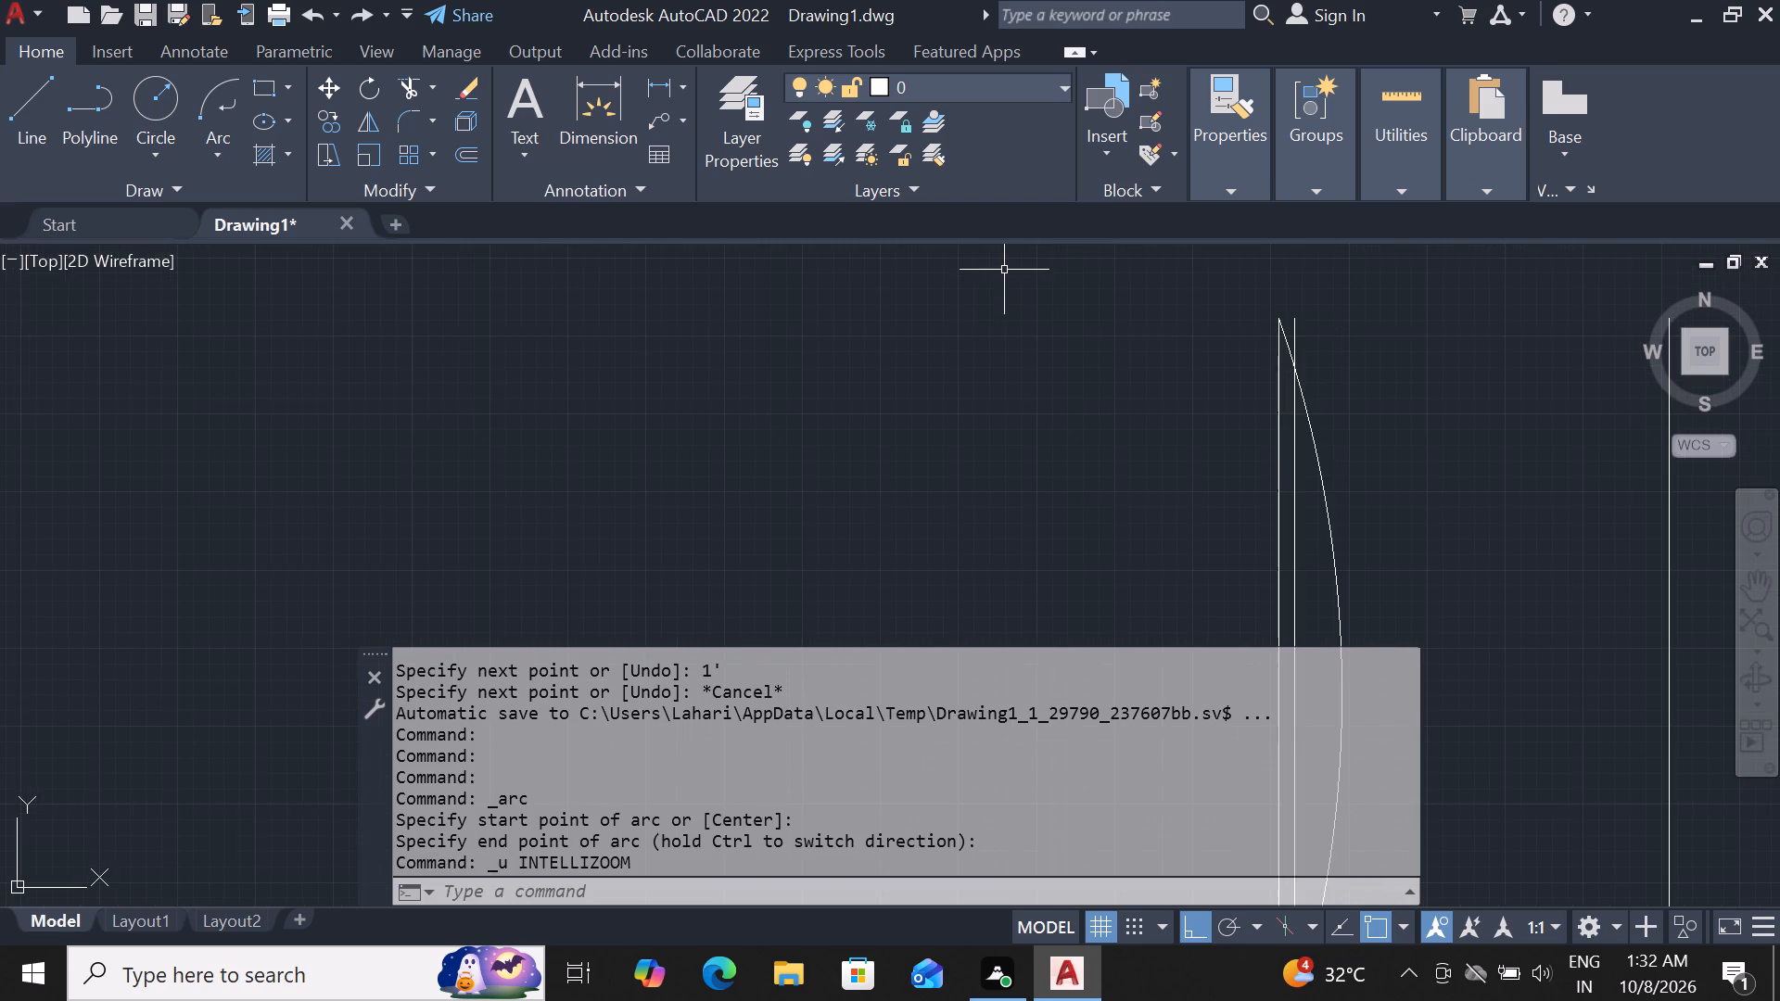
{"action": "key", "text": "ctrl+z"}
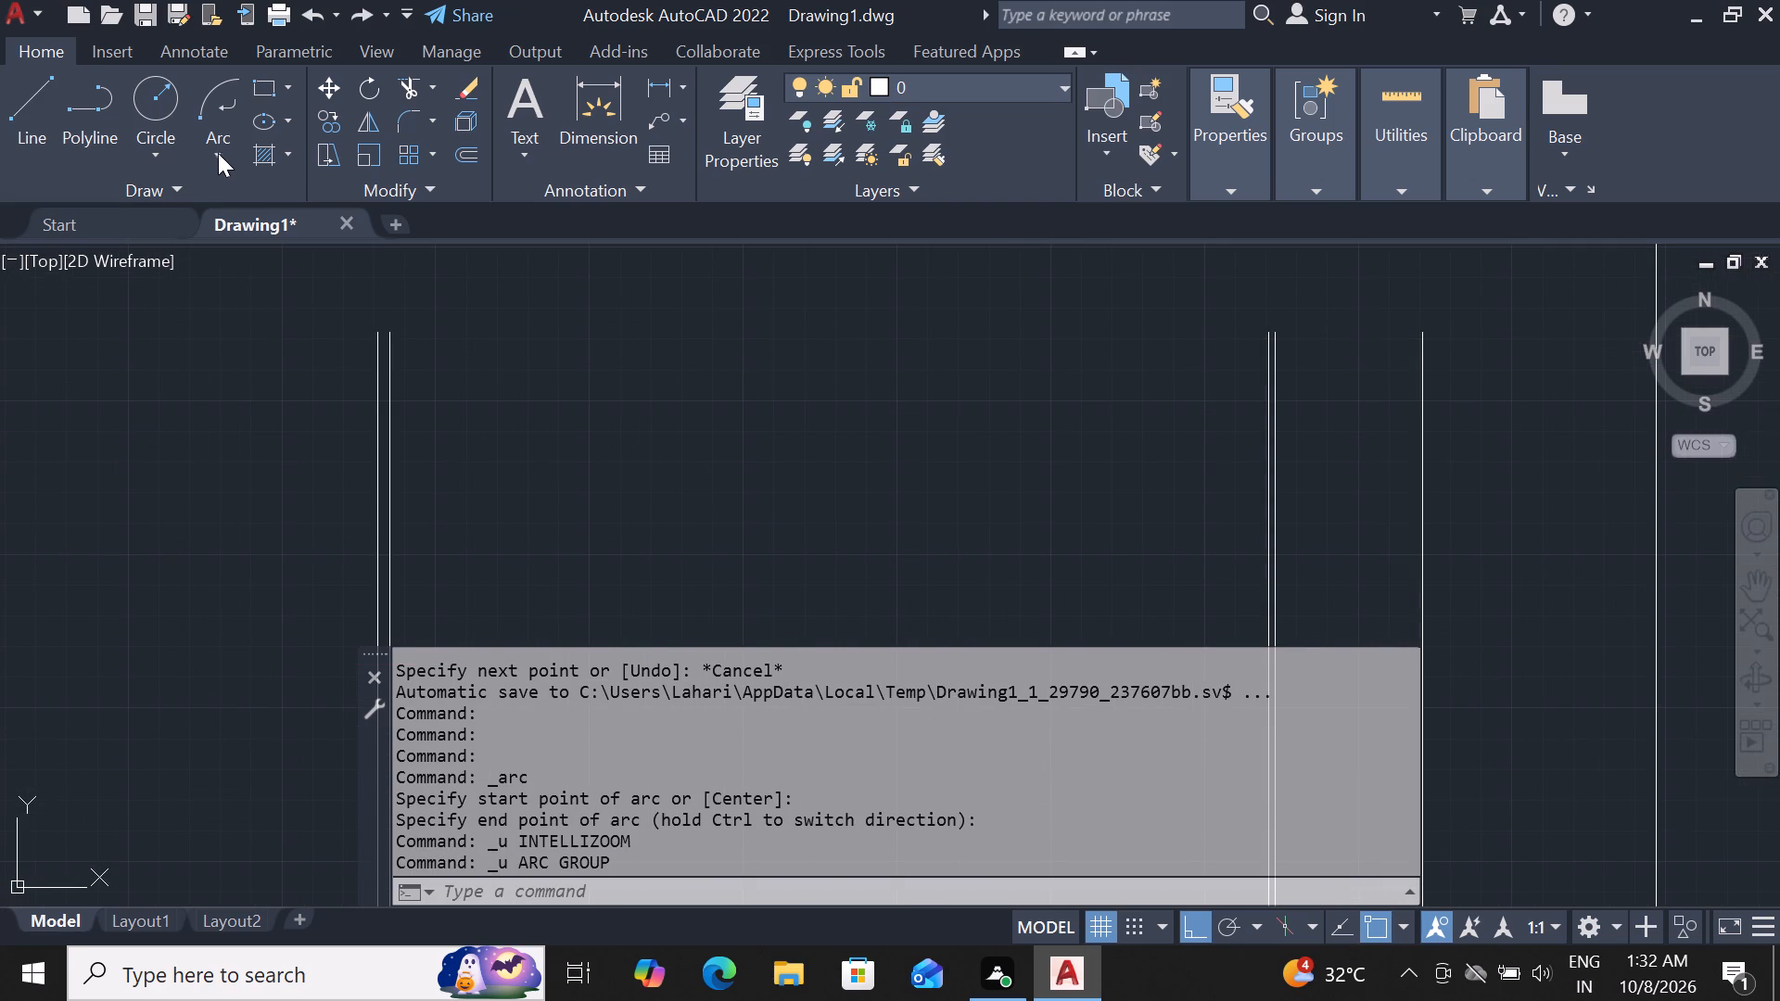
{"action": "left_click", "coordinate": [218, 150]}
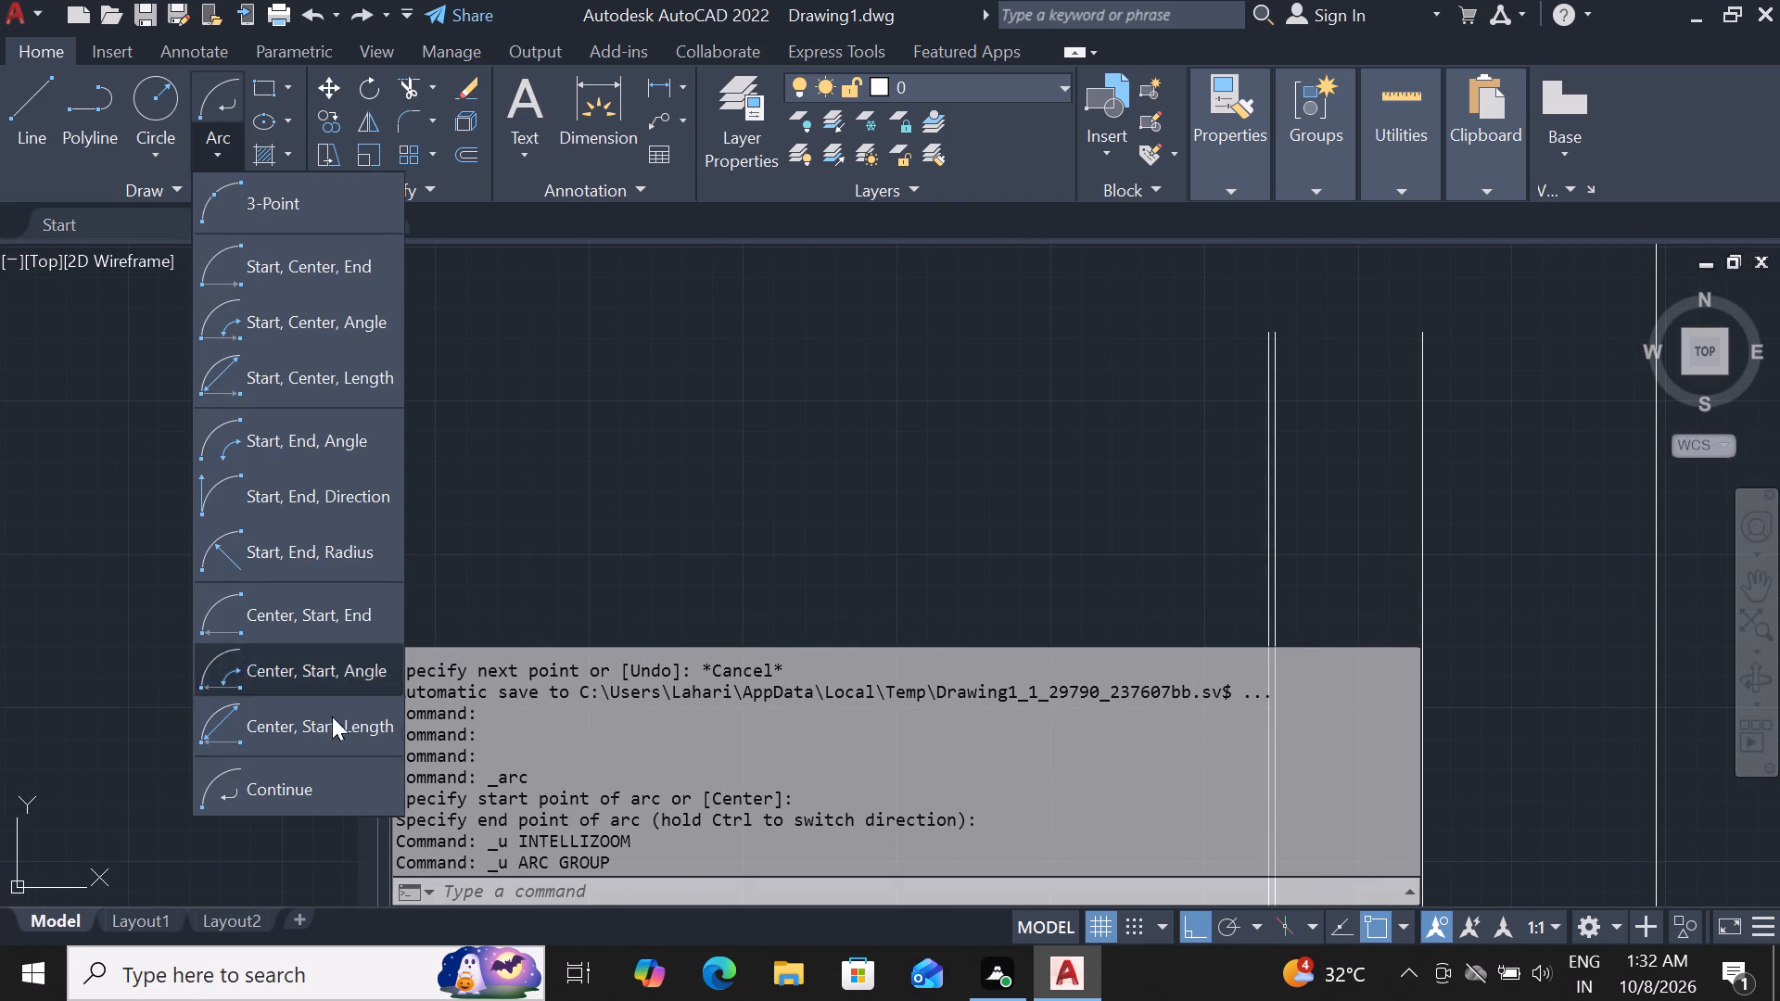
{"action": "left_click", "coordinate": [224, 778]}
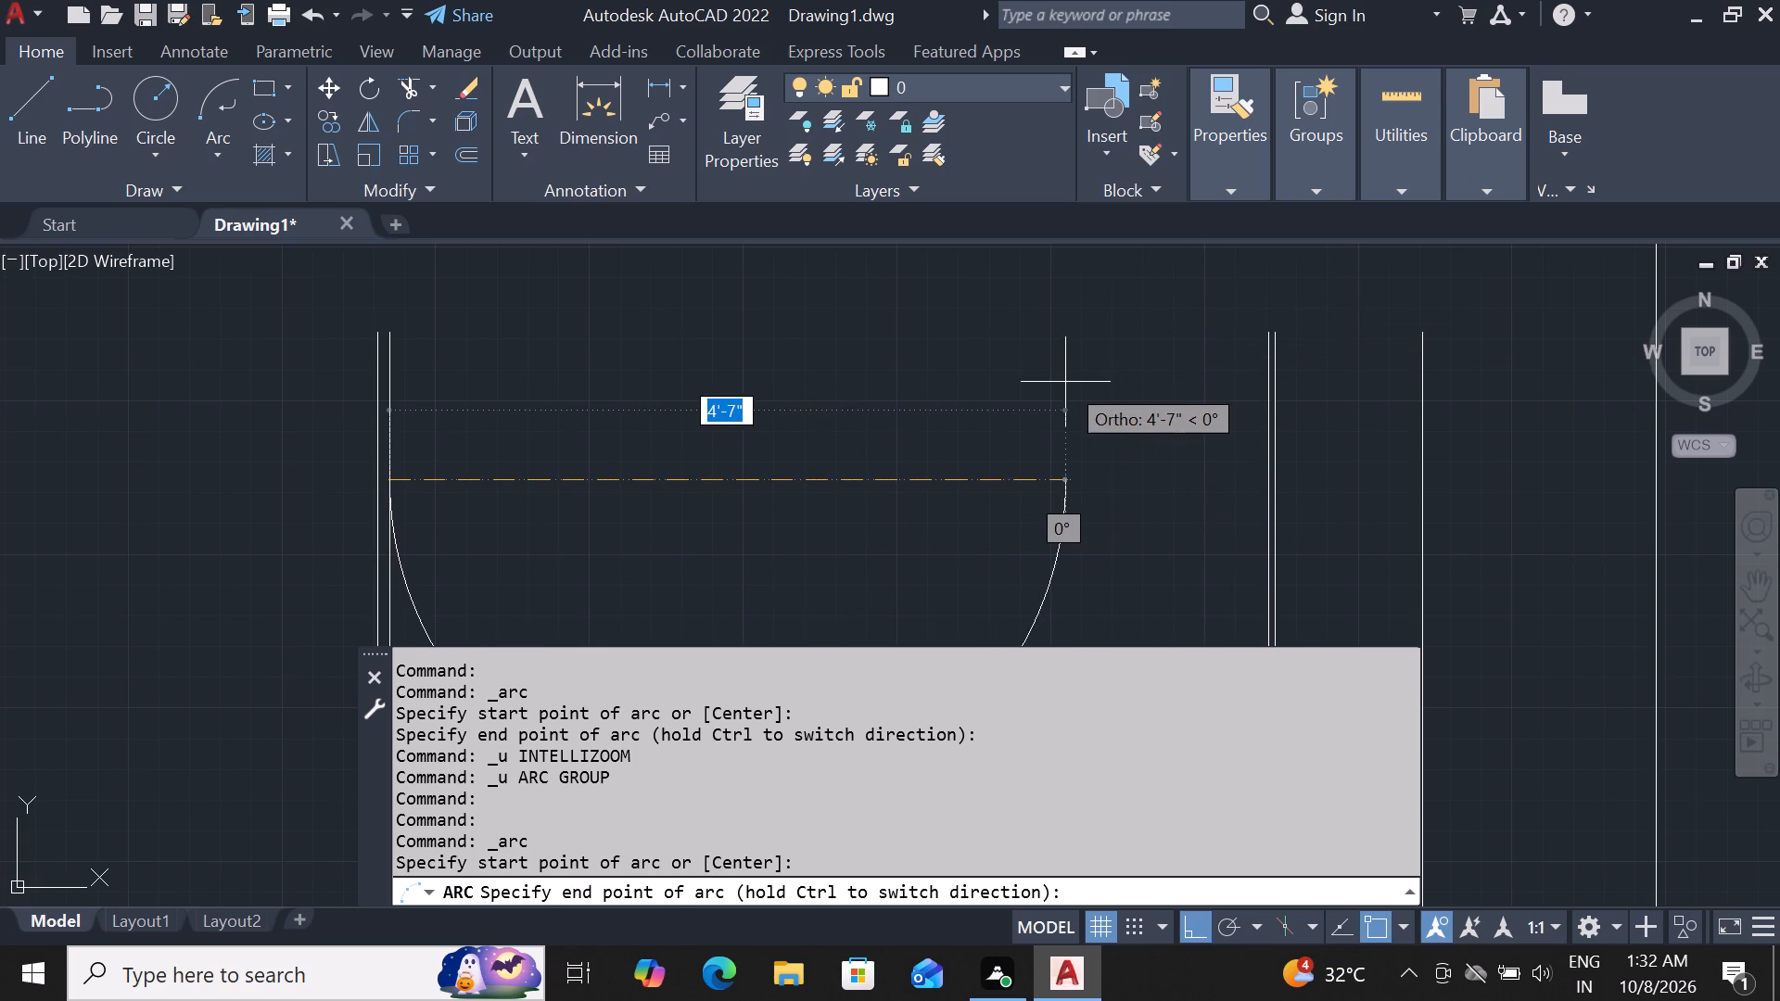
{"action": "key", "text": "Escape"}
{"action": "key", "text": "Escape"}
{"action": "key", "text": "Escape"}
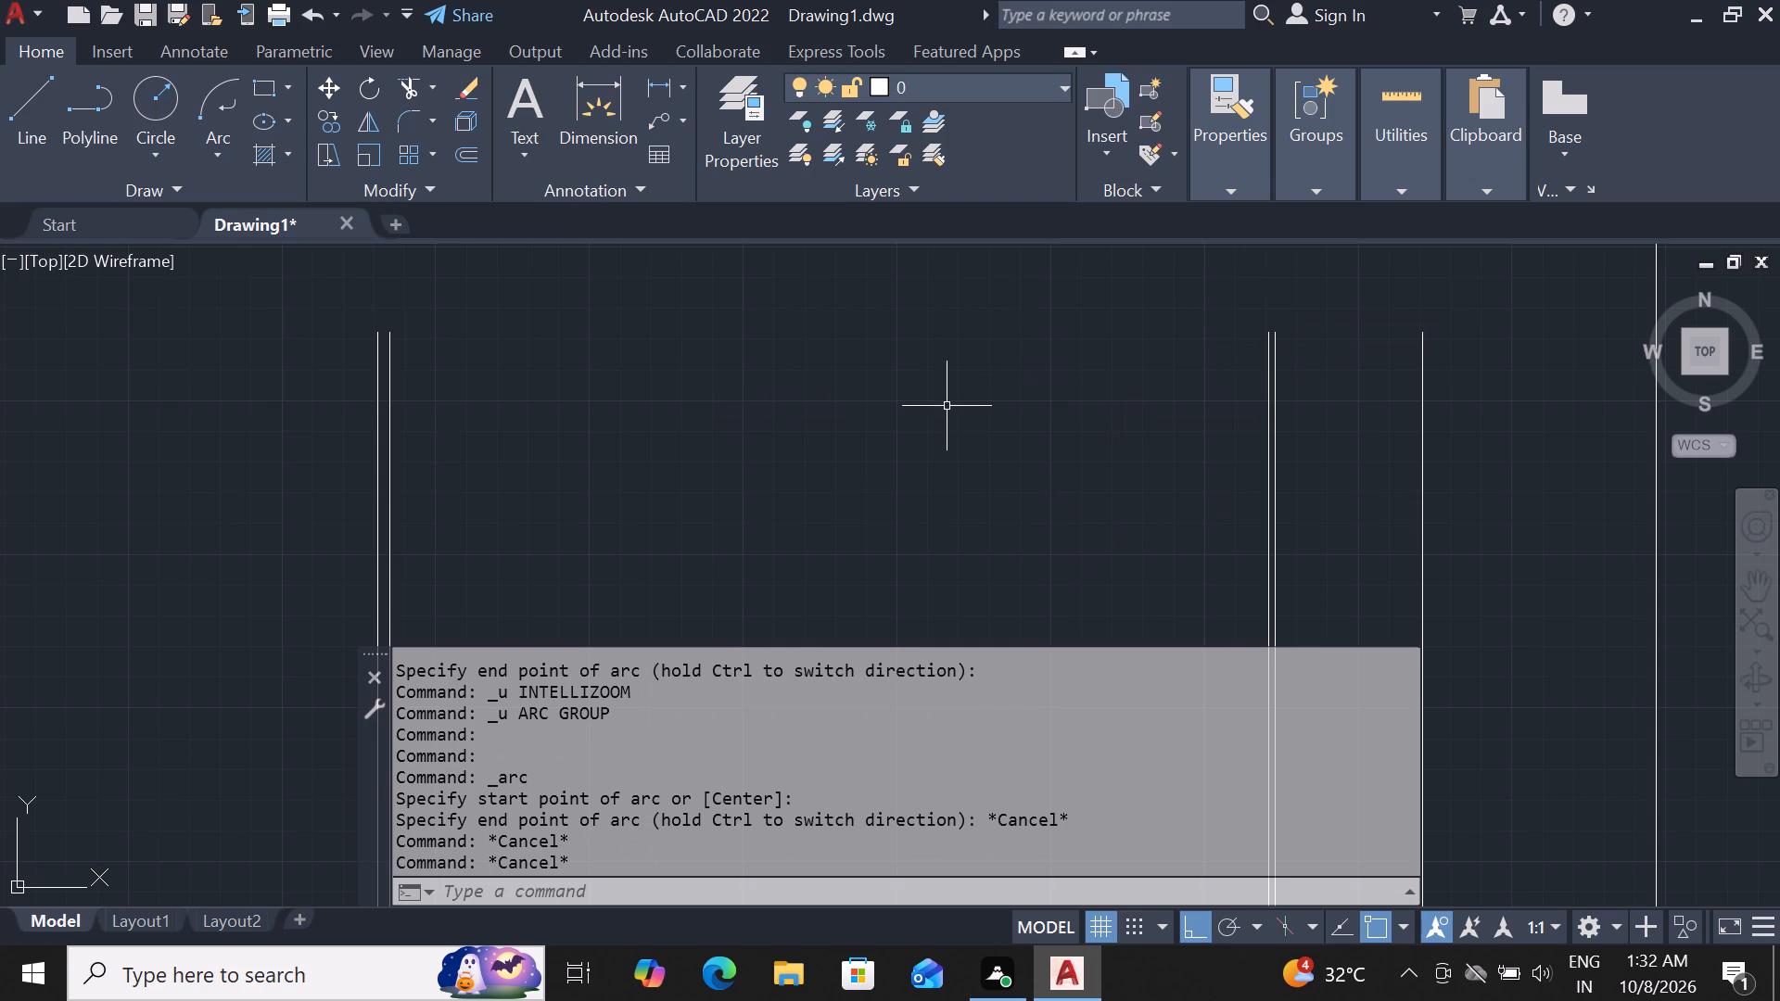
Draw a three-point arc from the right-hand pair's inner line top through the centre pair's 1' line end, ending about 9" beyond with Ortho off.
{"action": "key", "text": "a"}
{"action": "type", "text": "rc"}
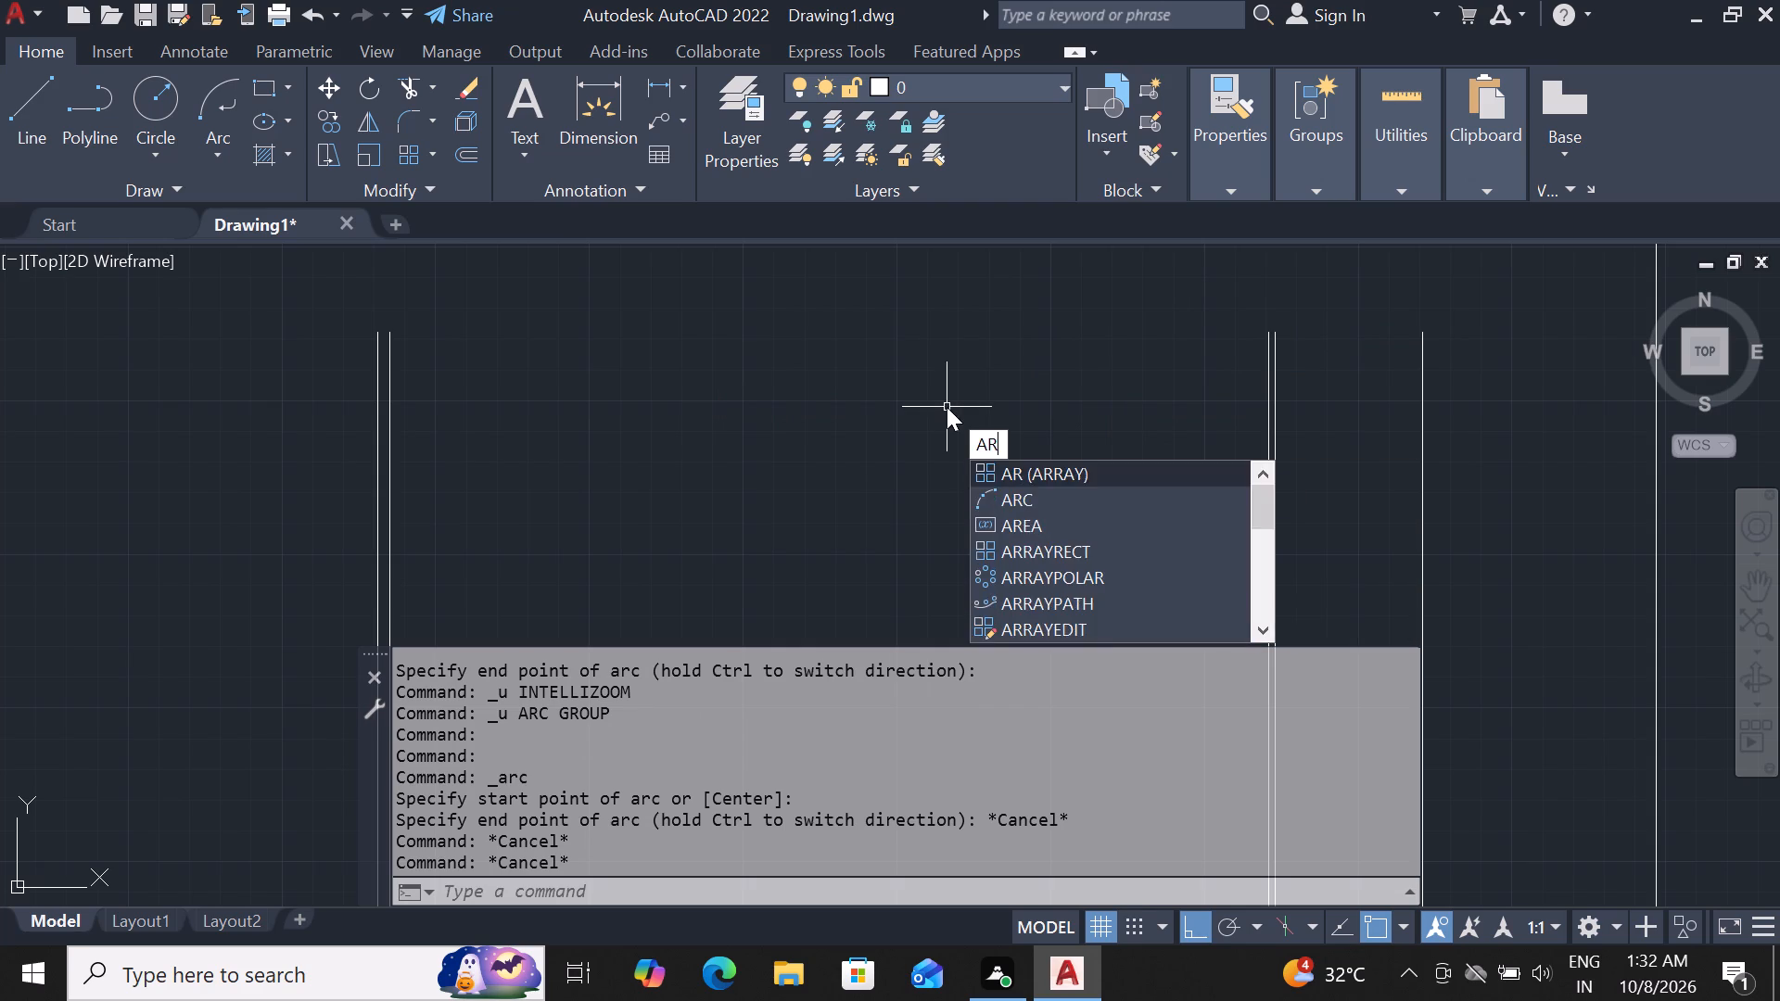
{"action": "key", "text": "space"}
{"action": "left_click", "coordinate": [1264, 334]}
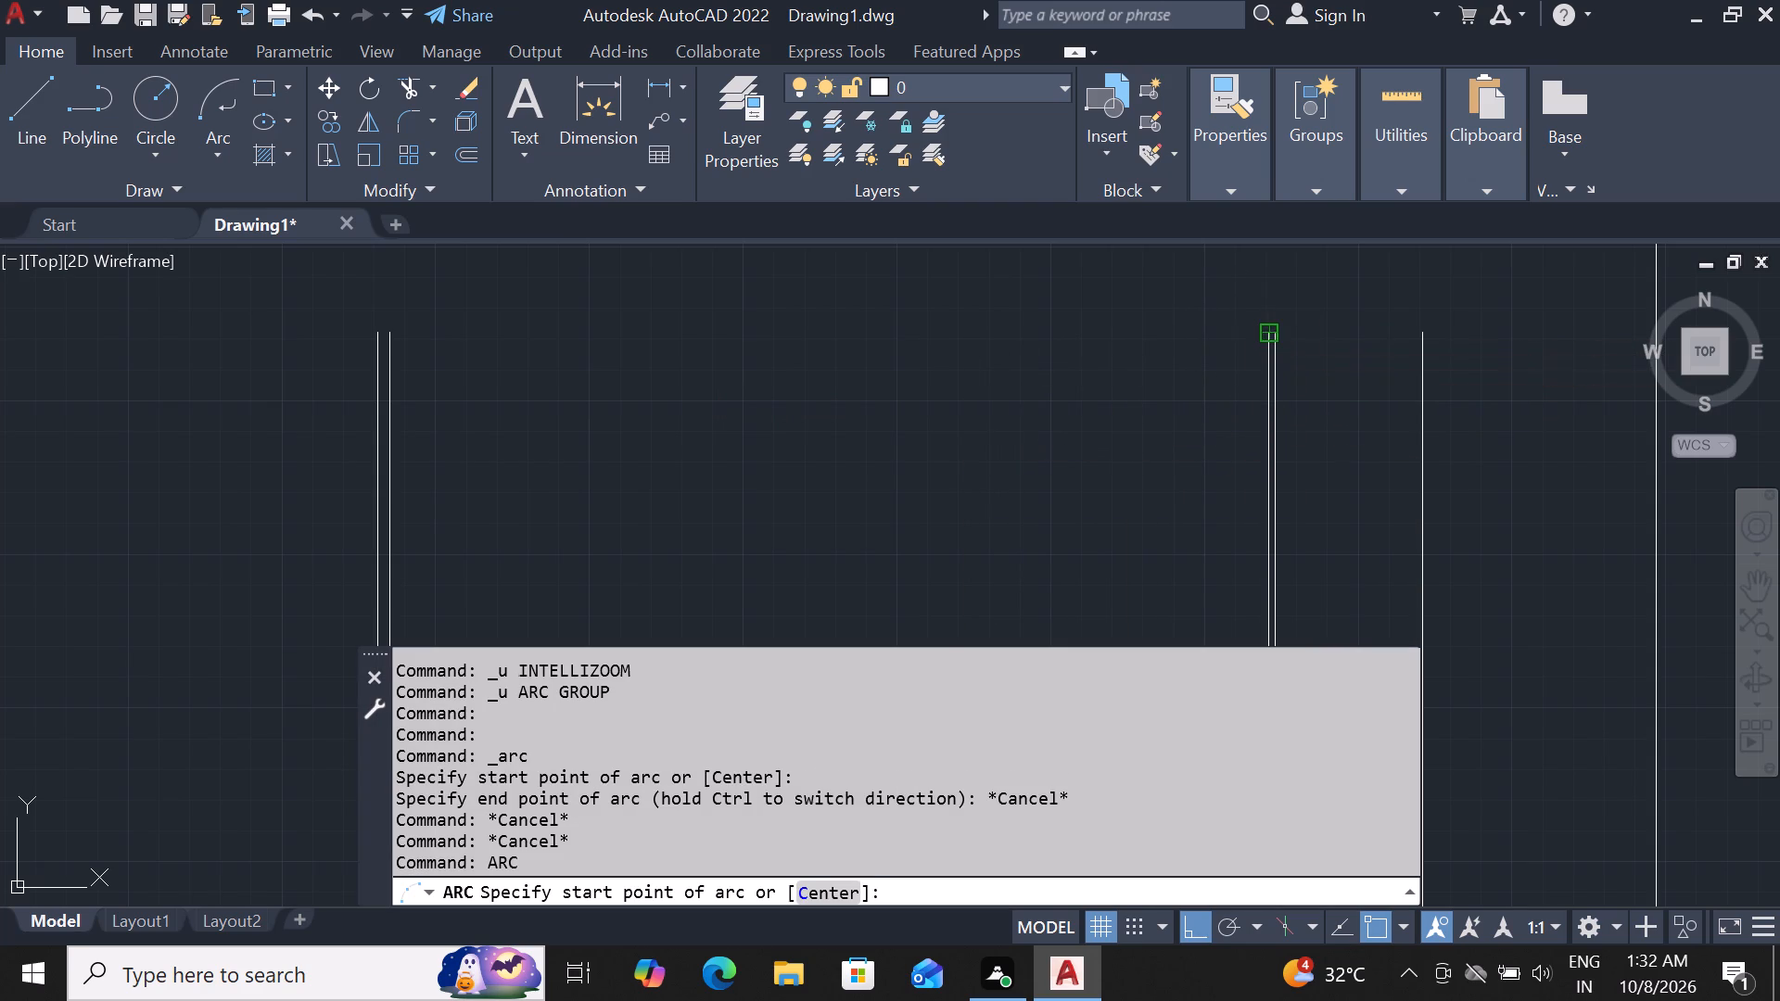
{"action": "scroll", "coordinate": [724, 576], "scroll_direction": "down", "scroll_amount": 2}
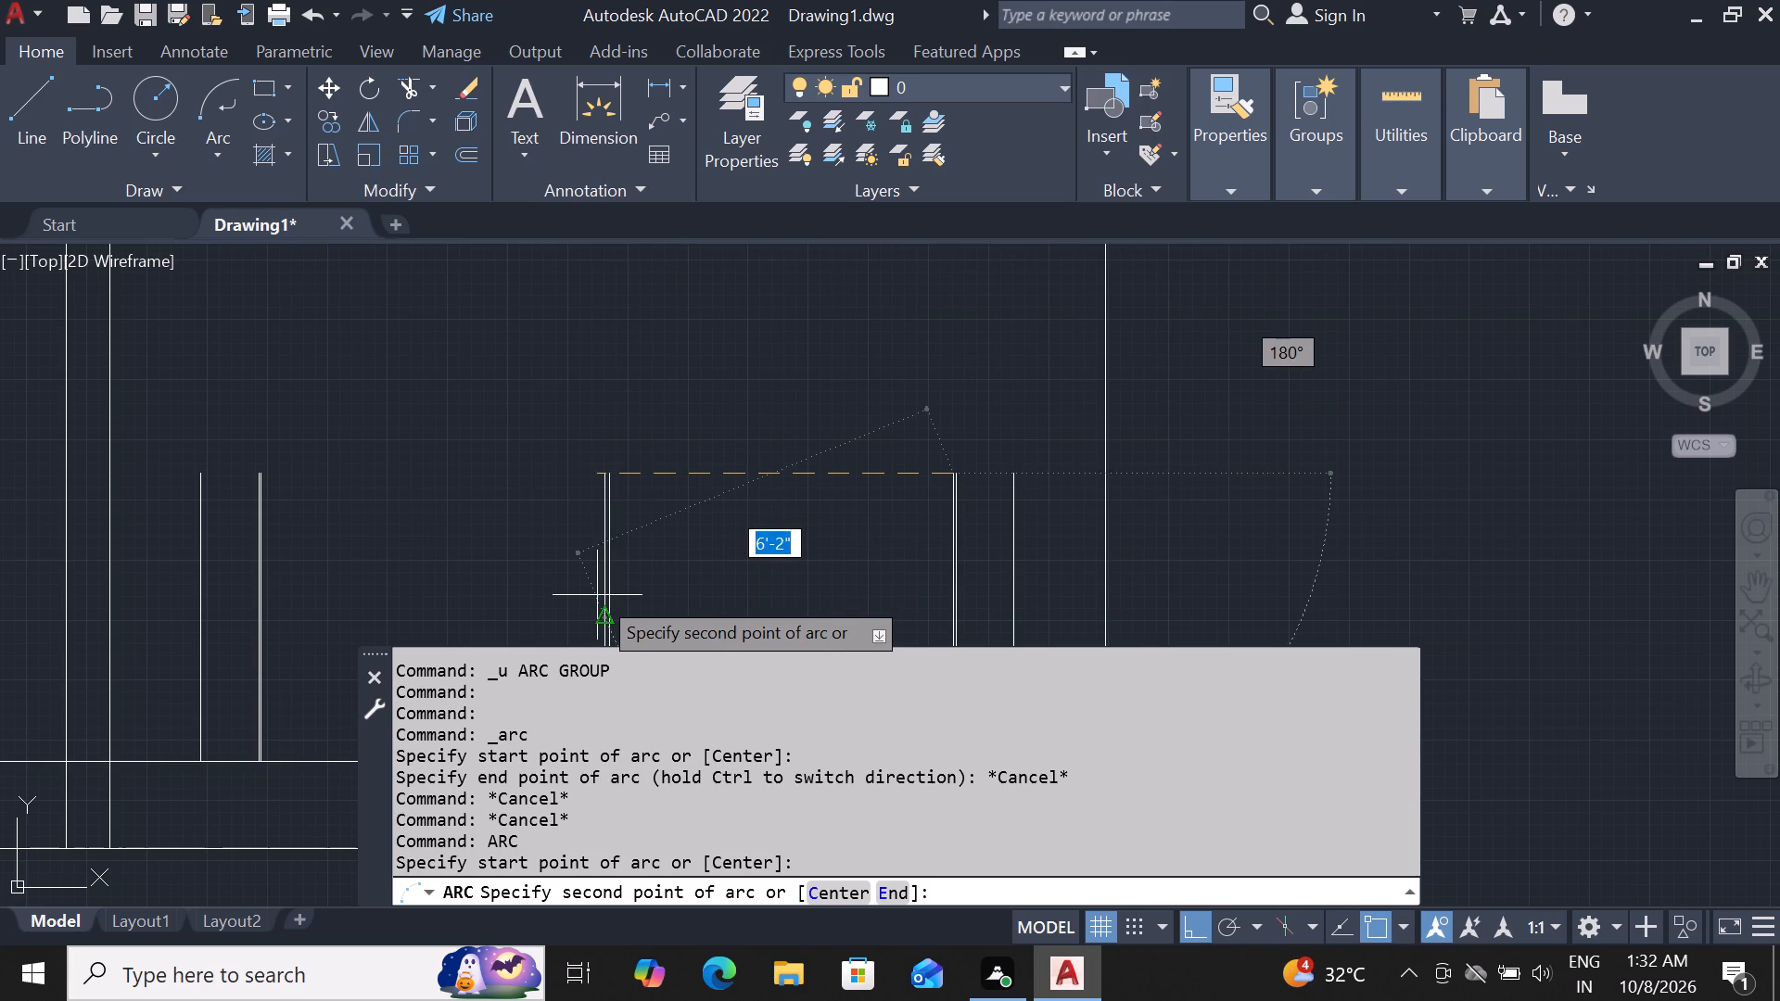
{"action": "scroll", "coordinate": [605, 615], "scroll_direction": "up", "scroll_amount": 3}
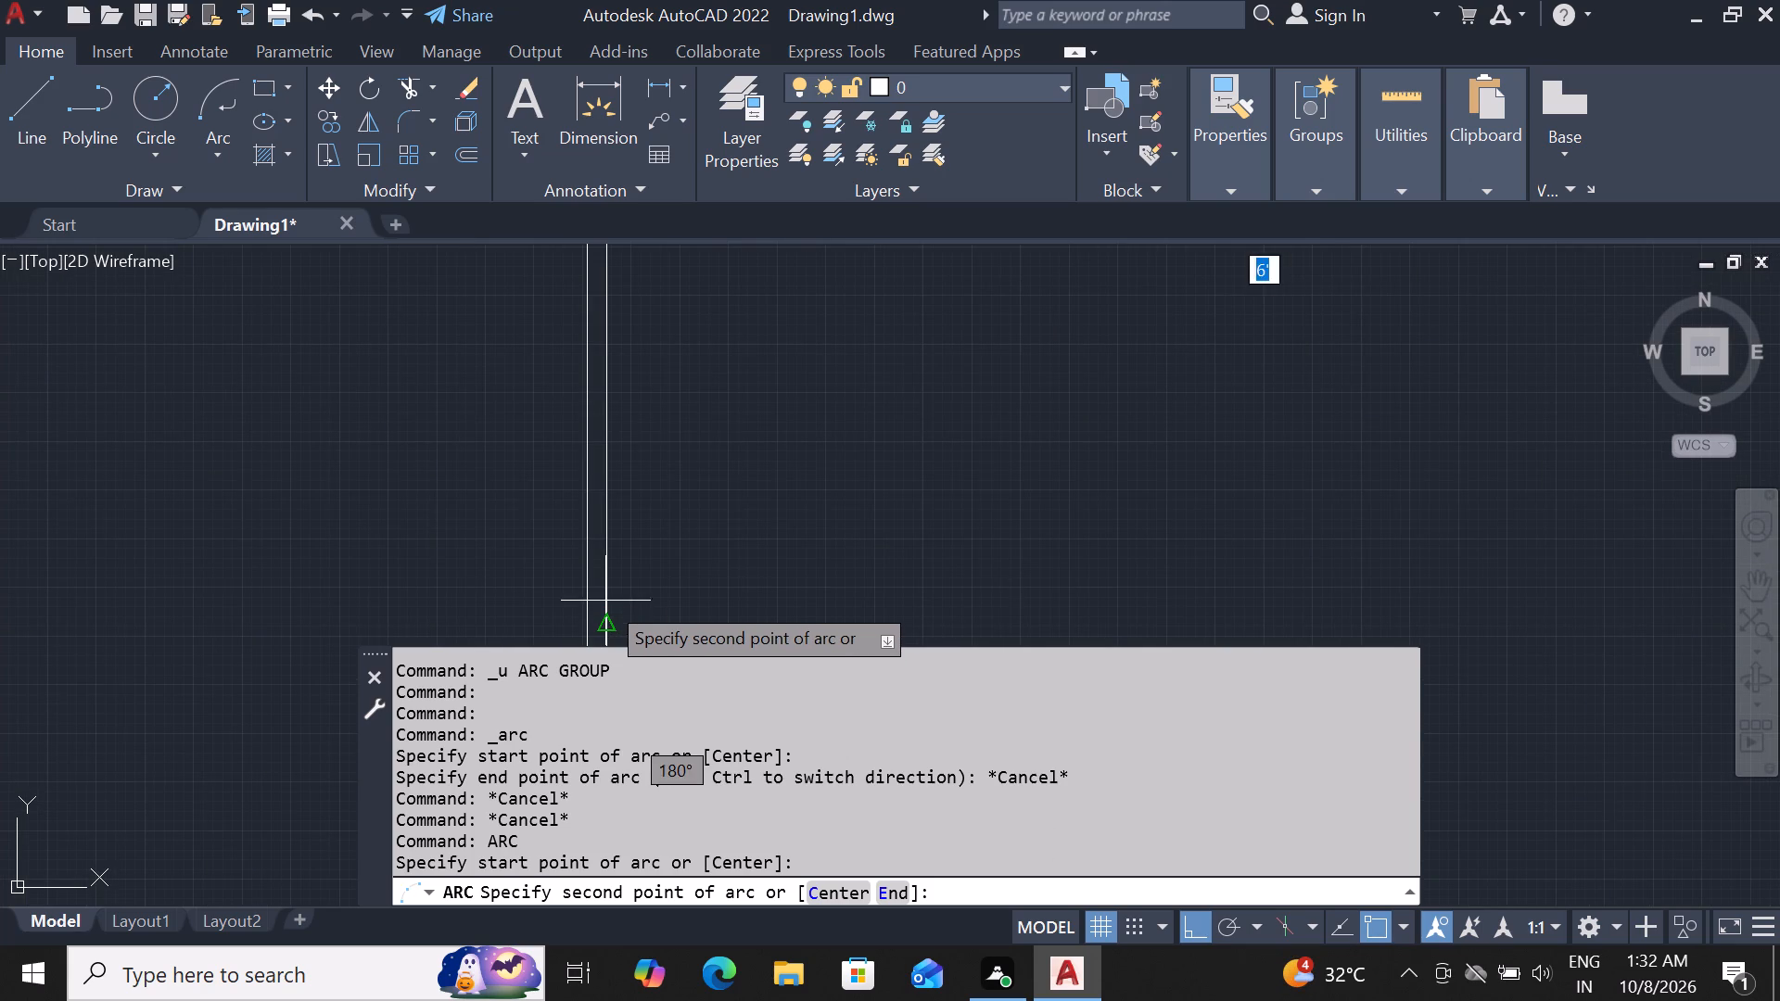
{"action": "scroll", "coordinate": [619, 455], "scroll_direction": "down", "scroll_amount": 3}
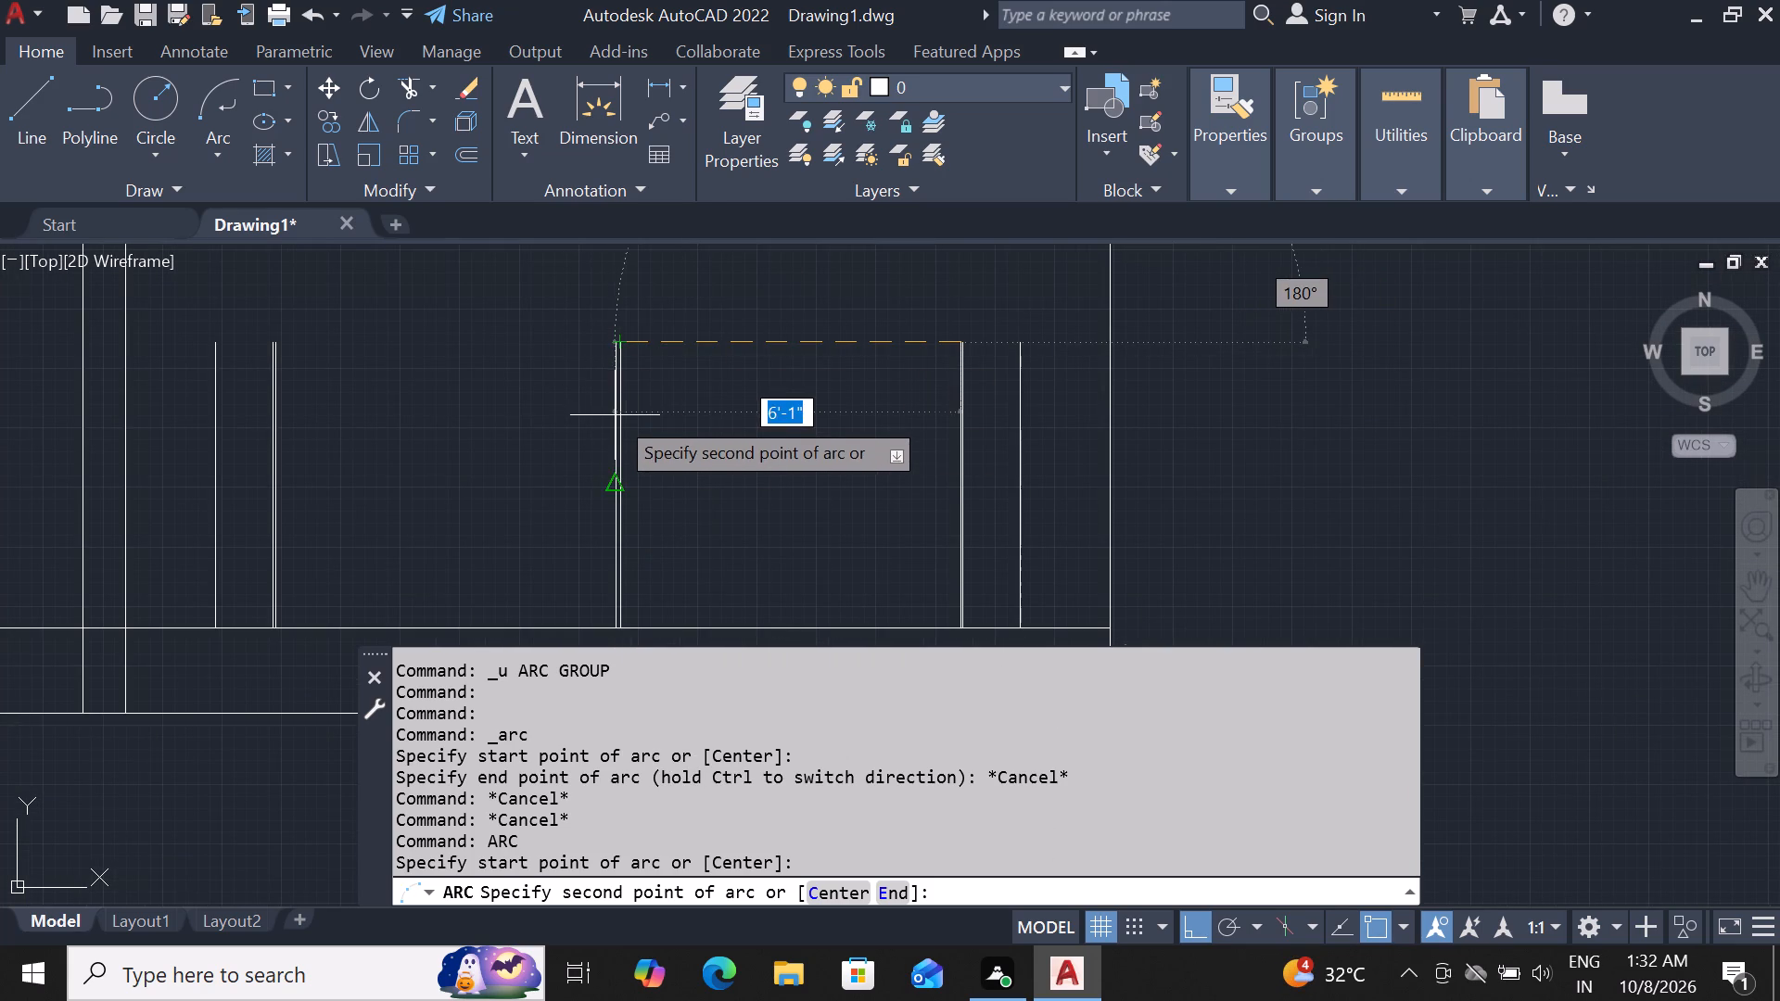
{"action": "scroll", "coordinate": [623, 395], "scroll_direction": "up", "scroll_amount": 3}
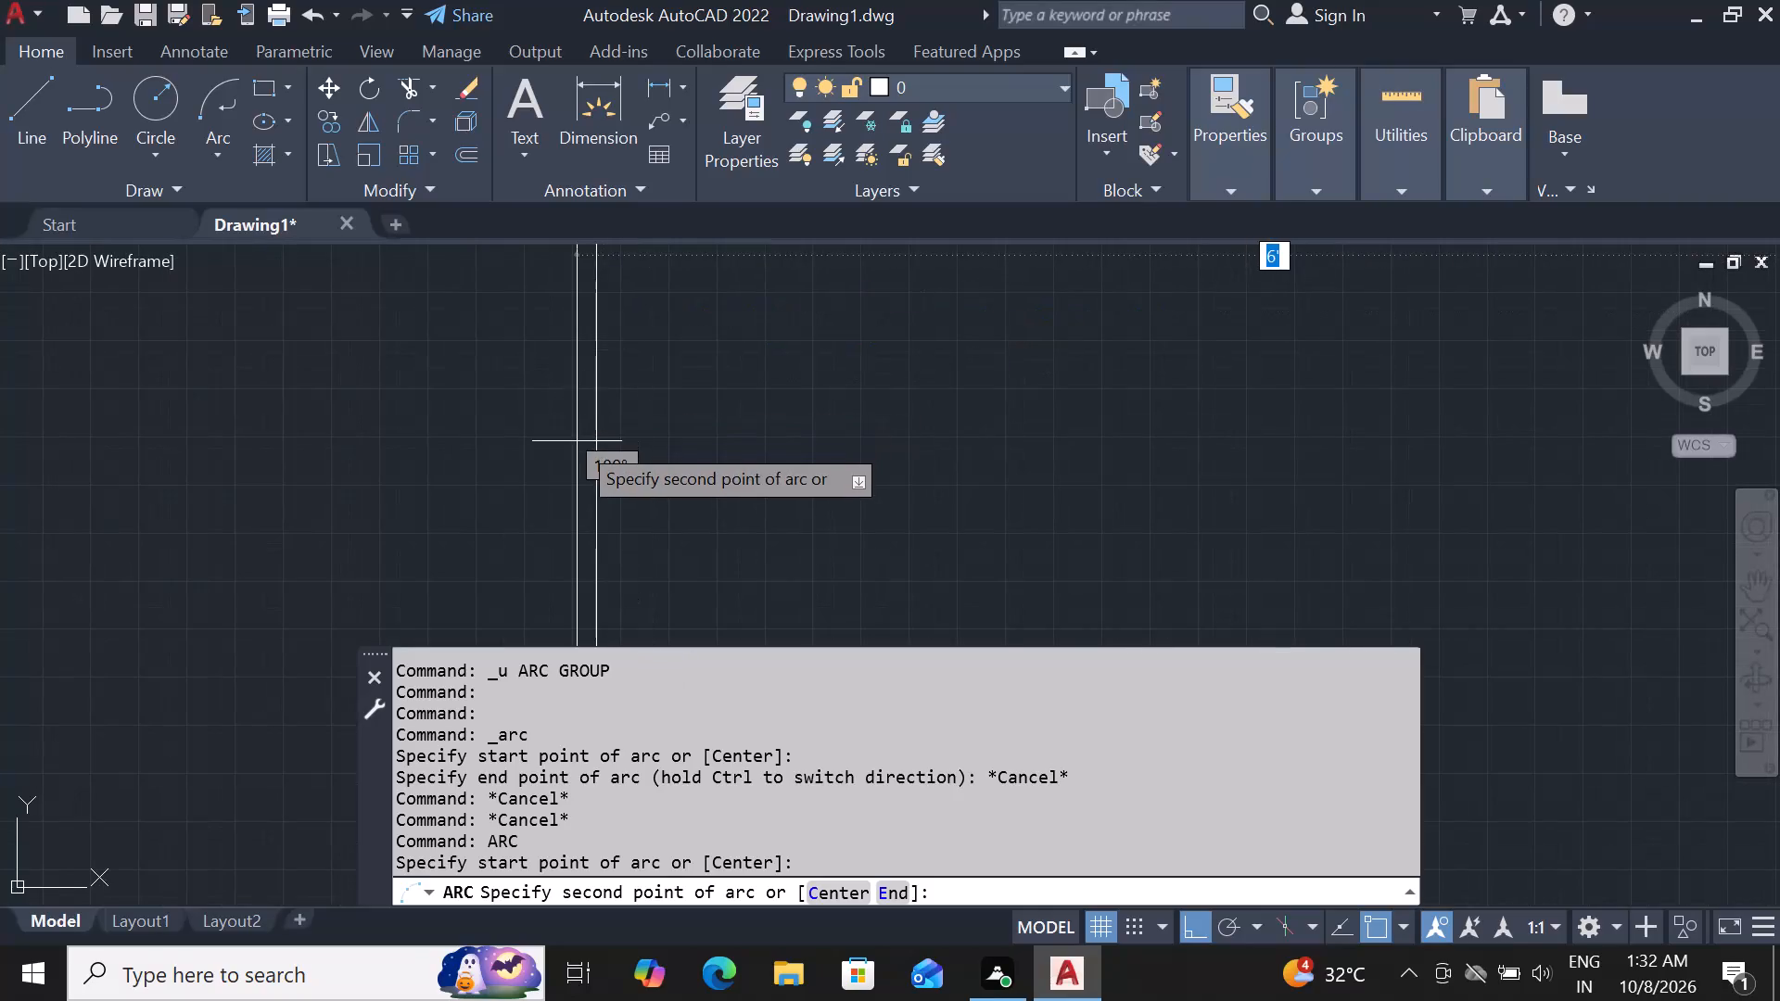
{"action": "left_click", "coordinate": [591, 411]}
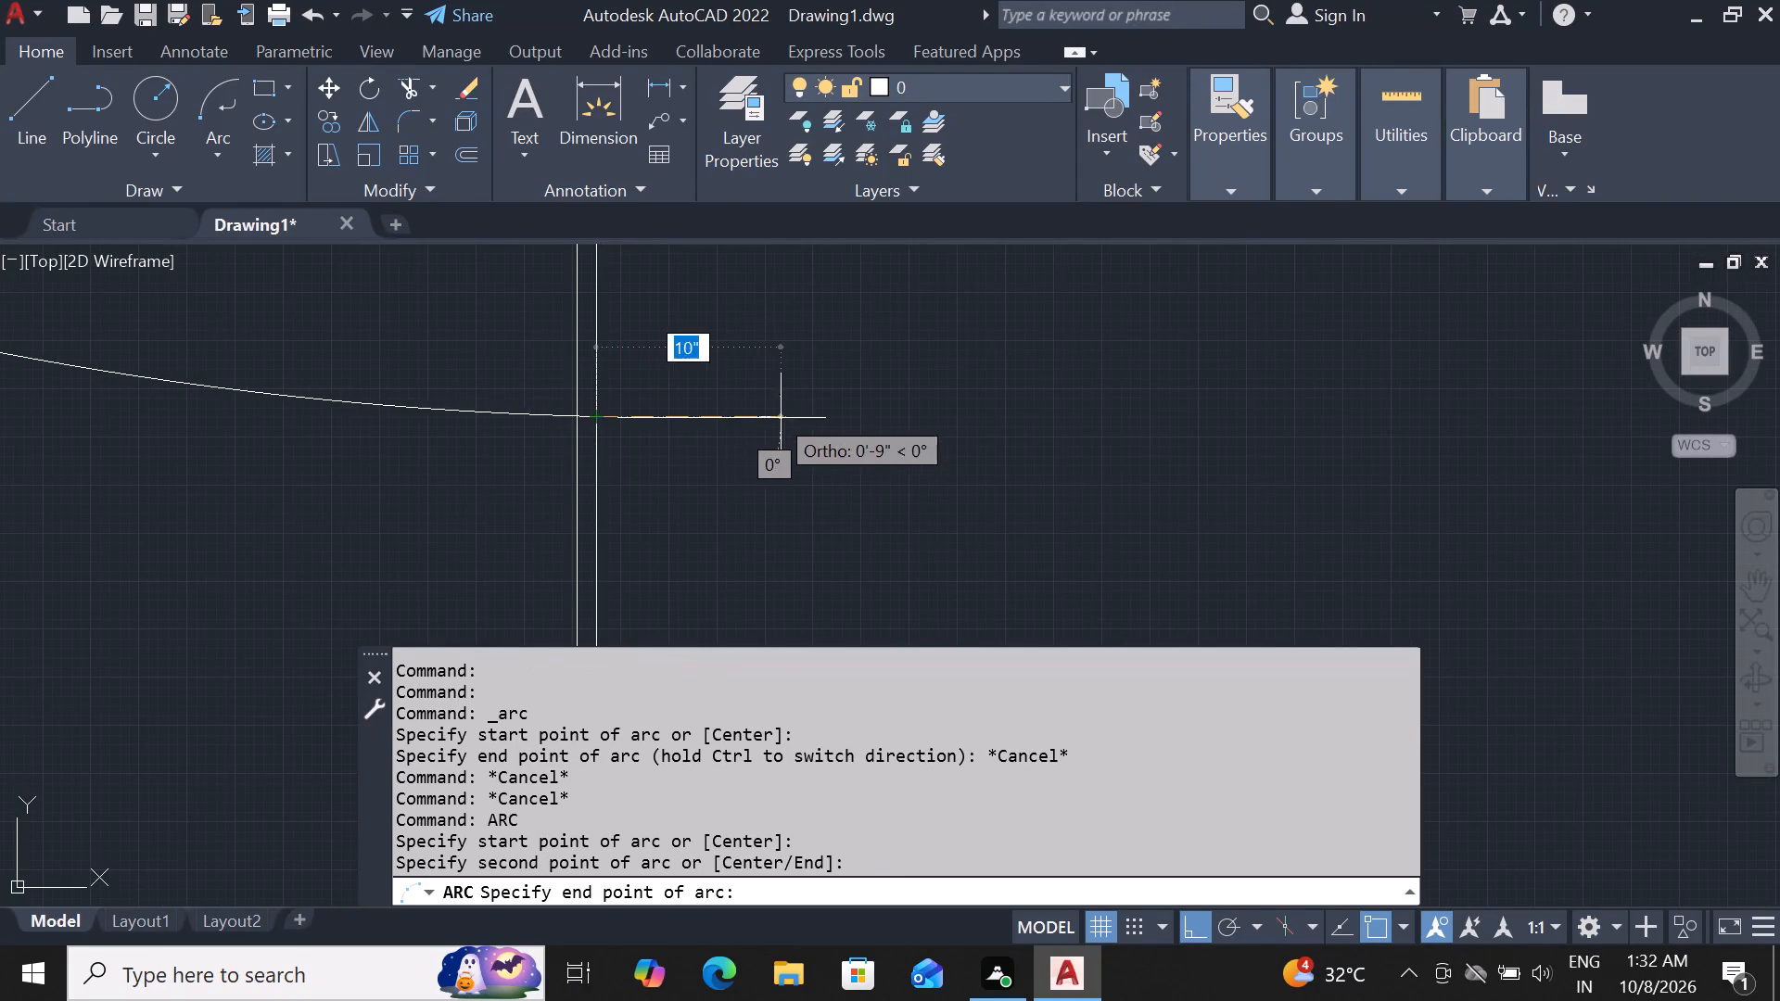
{"action": "scroll", "coordinate": [513, 353], "scroll_direction": "down", "scroll_amount": 2}
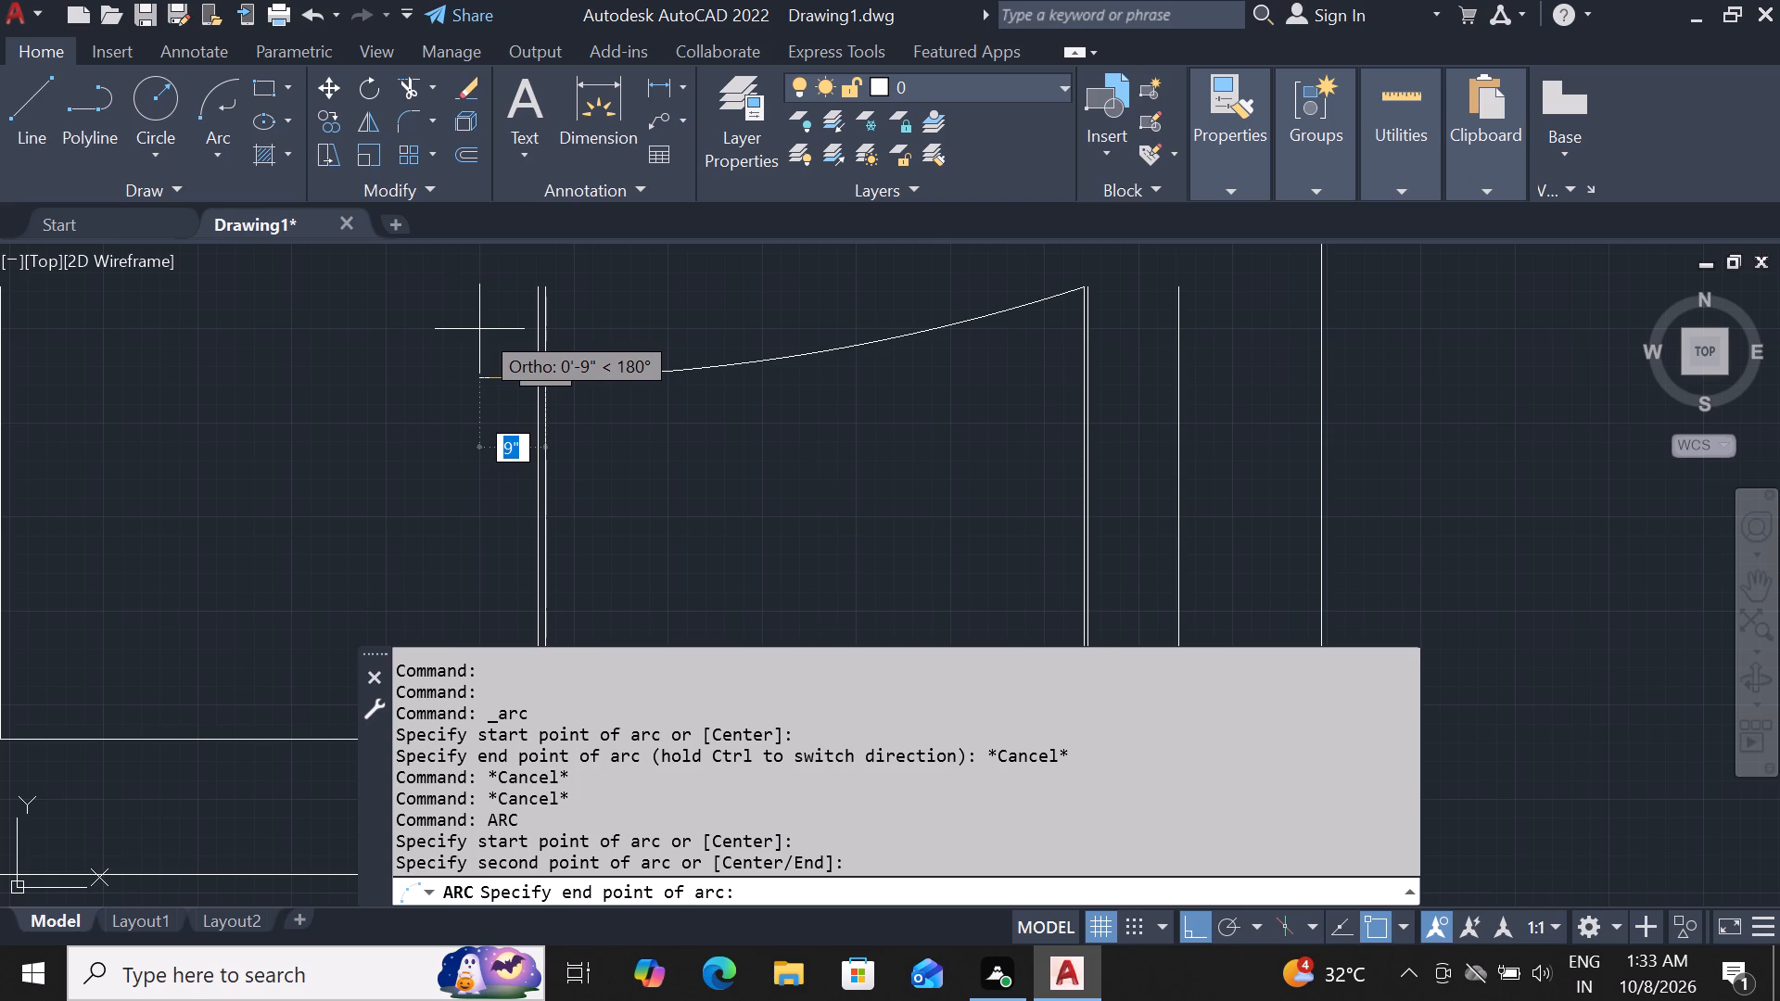
{"action": "key", "text": "F8"}
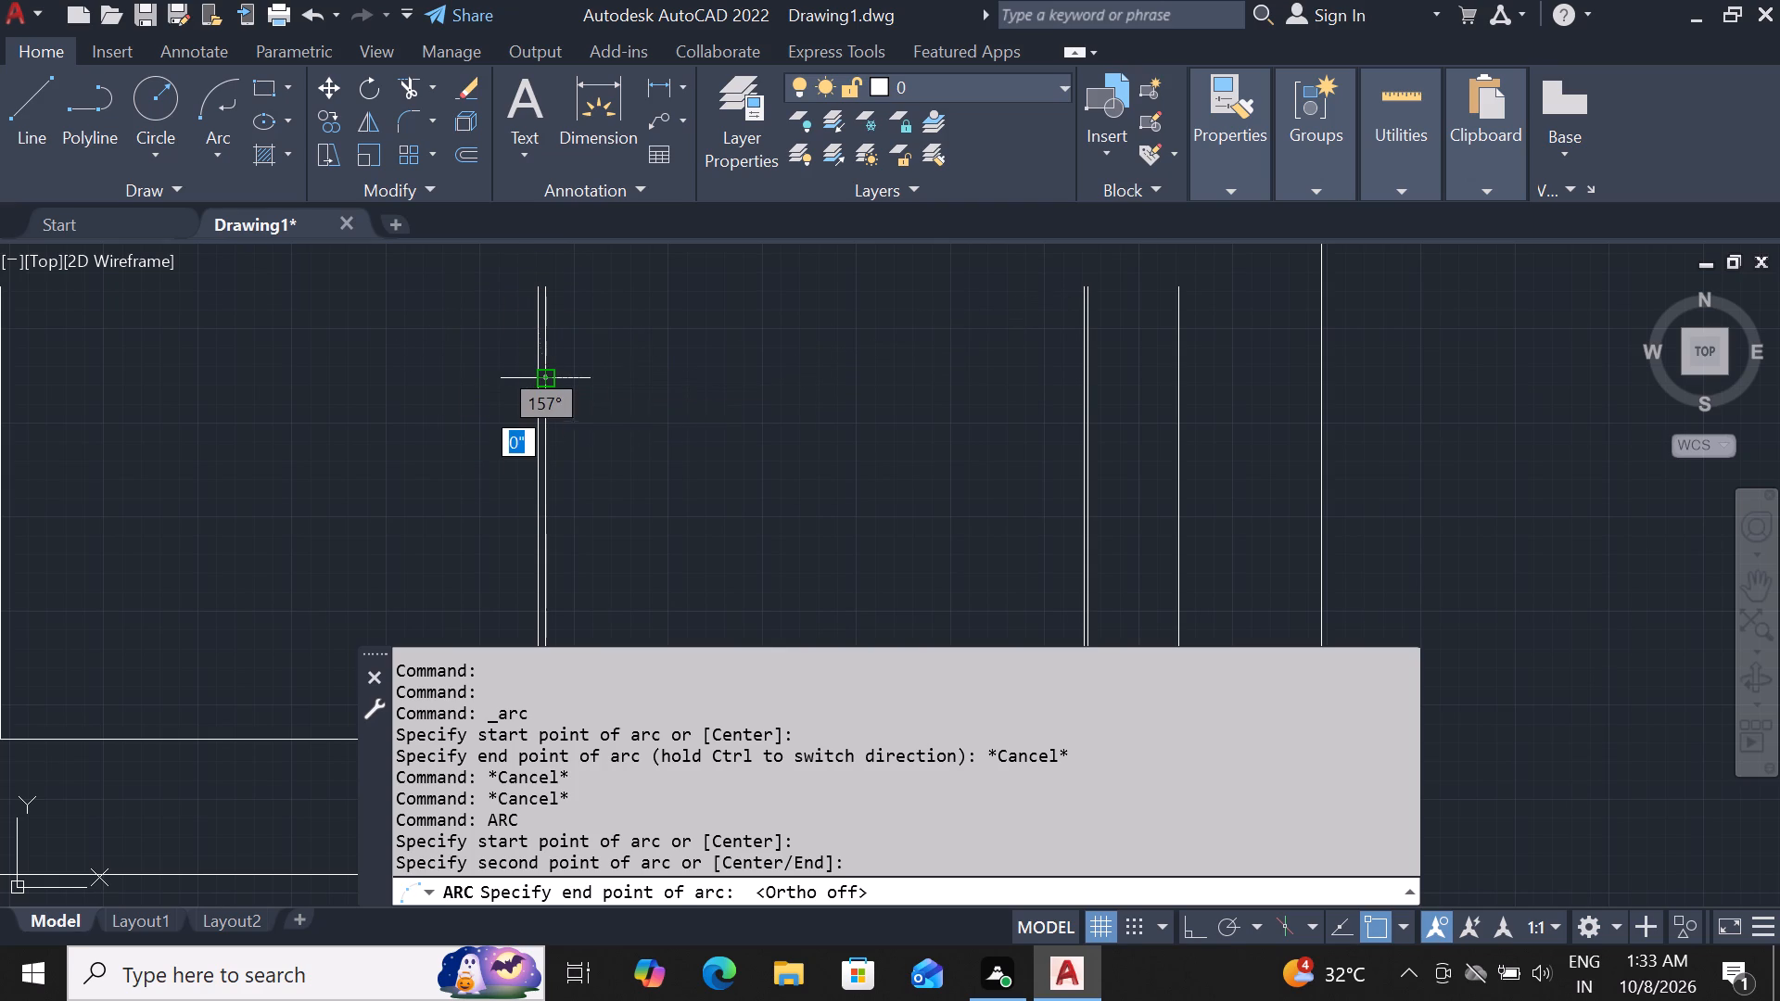
{"action": "left_click", "coordinate": [477, 365]}
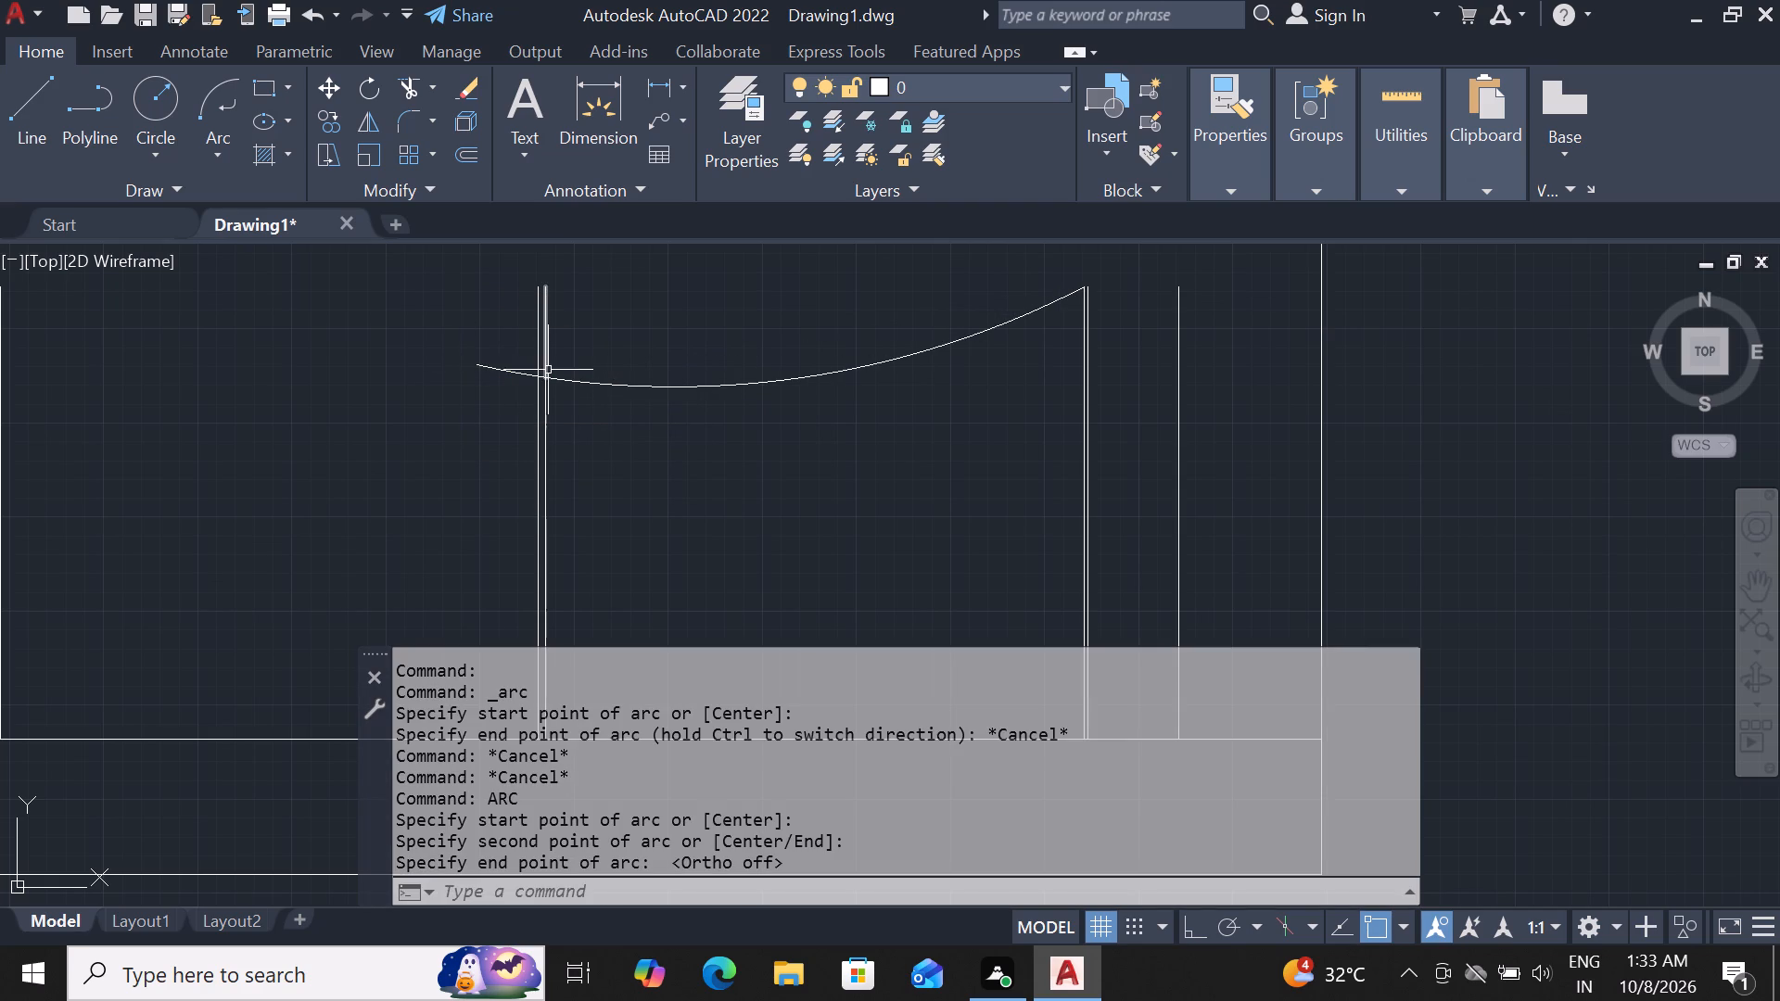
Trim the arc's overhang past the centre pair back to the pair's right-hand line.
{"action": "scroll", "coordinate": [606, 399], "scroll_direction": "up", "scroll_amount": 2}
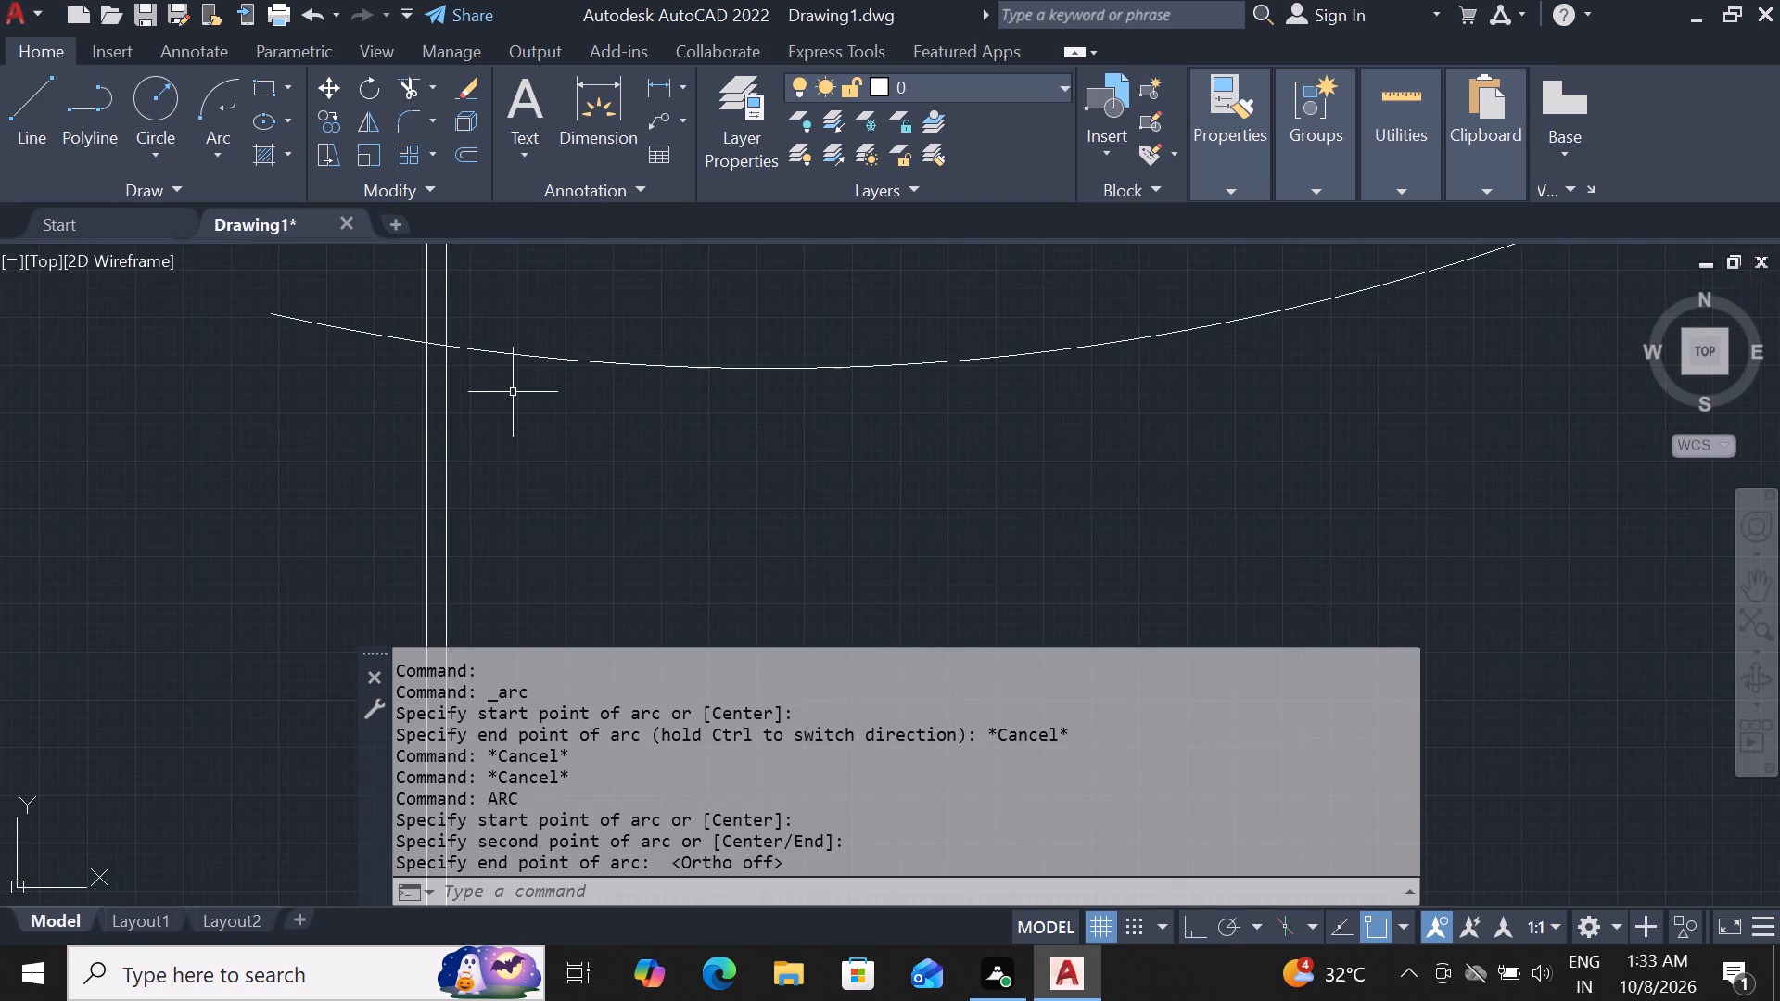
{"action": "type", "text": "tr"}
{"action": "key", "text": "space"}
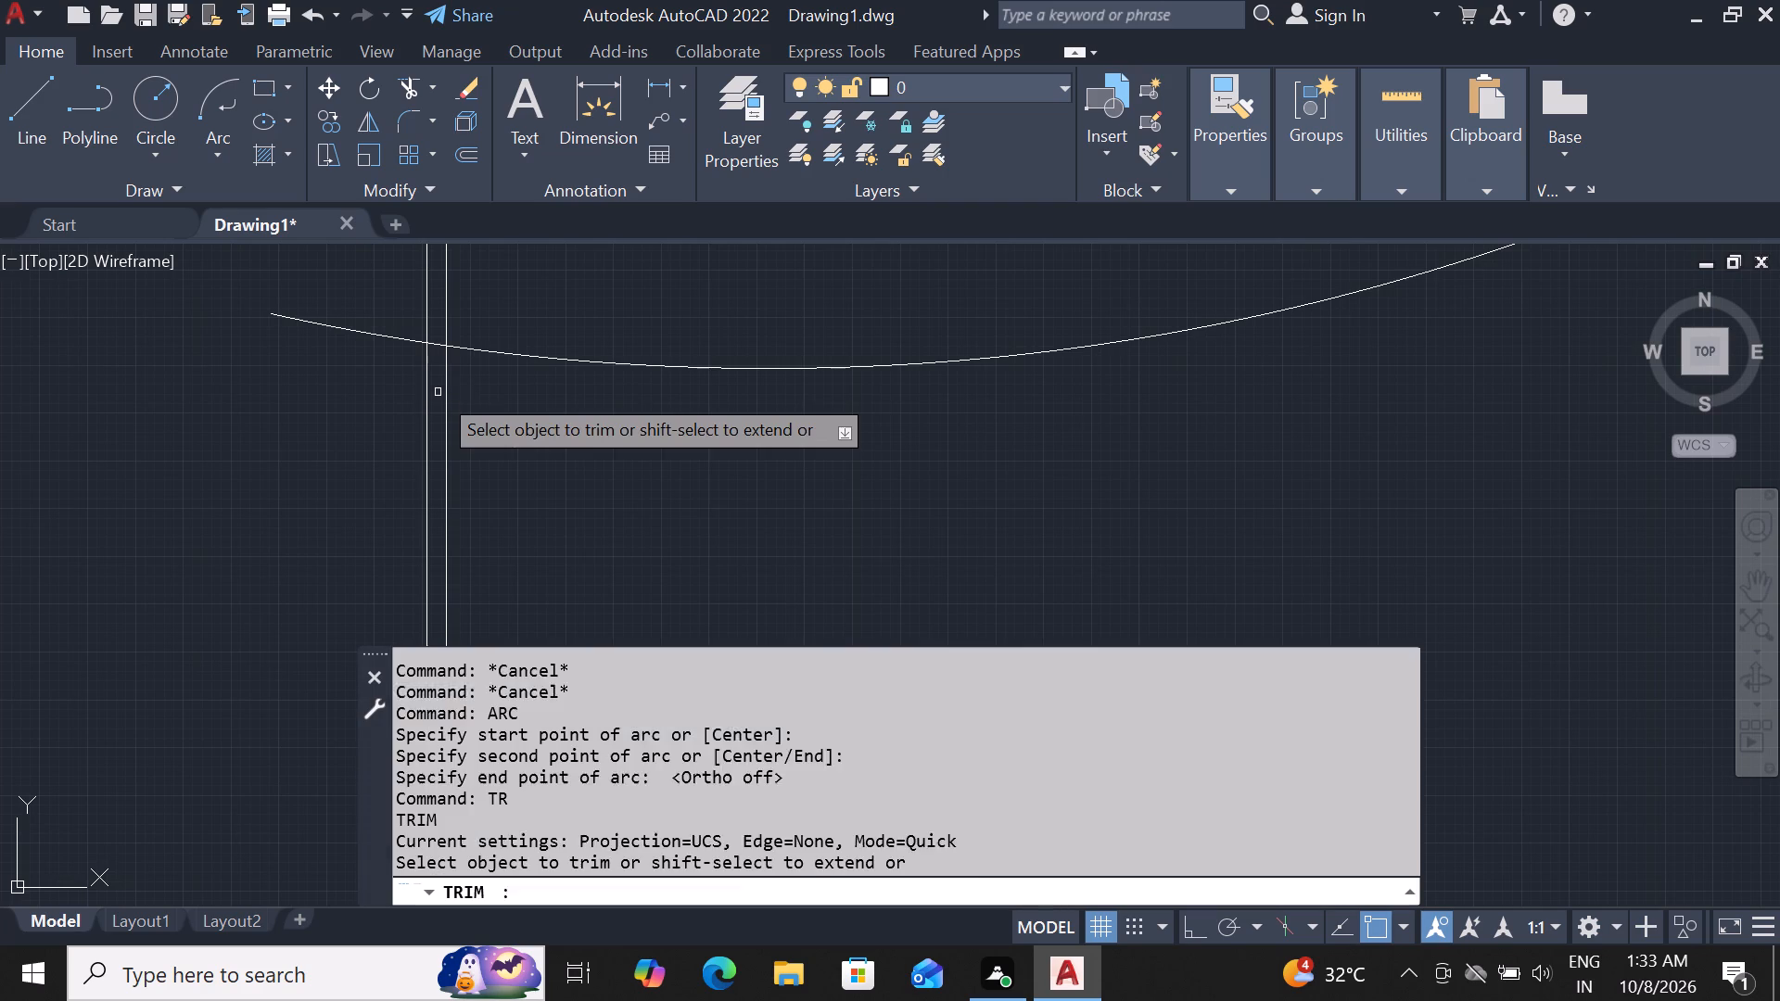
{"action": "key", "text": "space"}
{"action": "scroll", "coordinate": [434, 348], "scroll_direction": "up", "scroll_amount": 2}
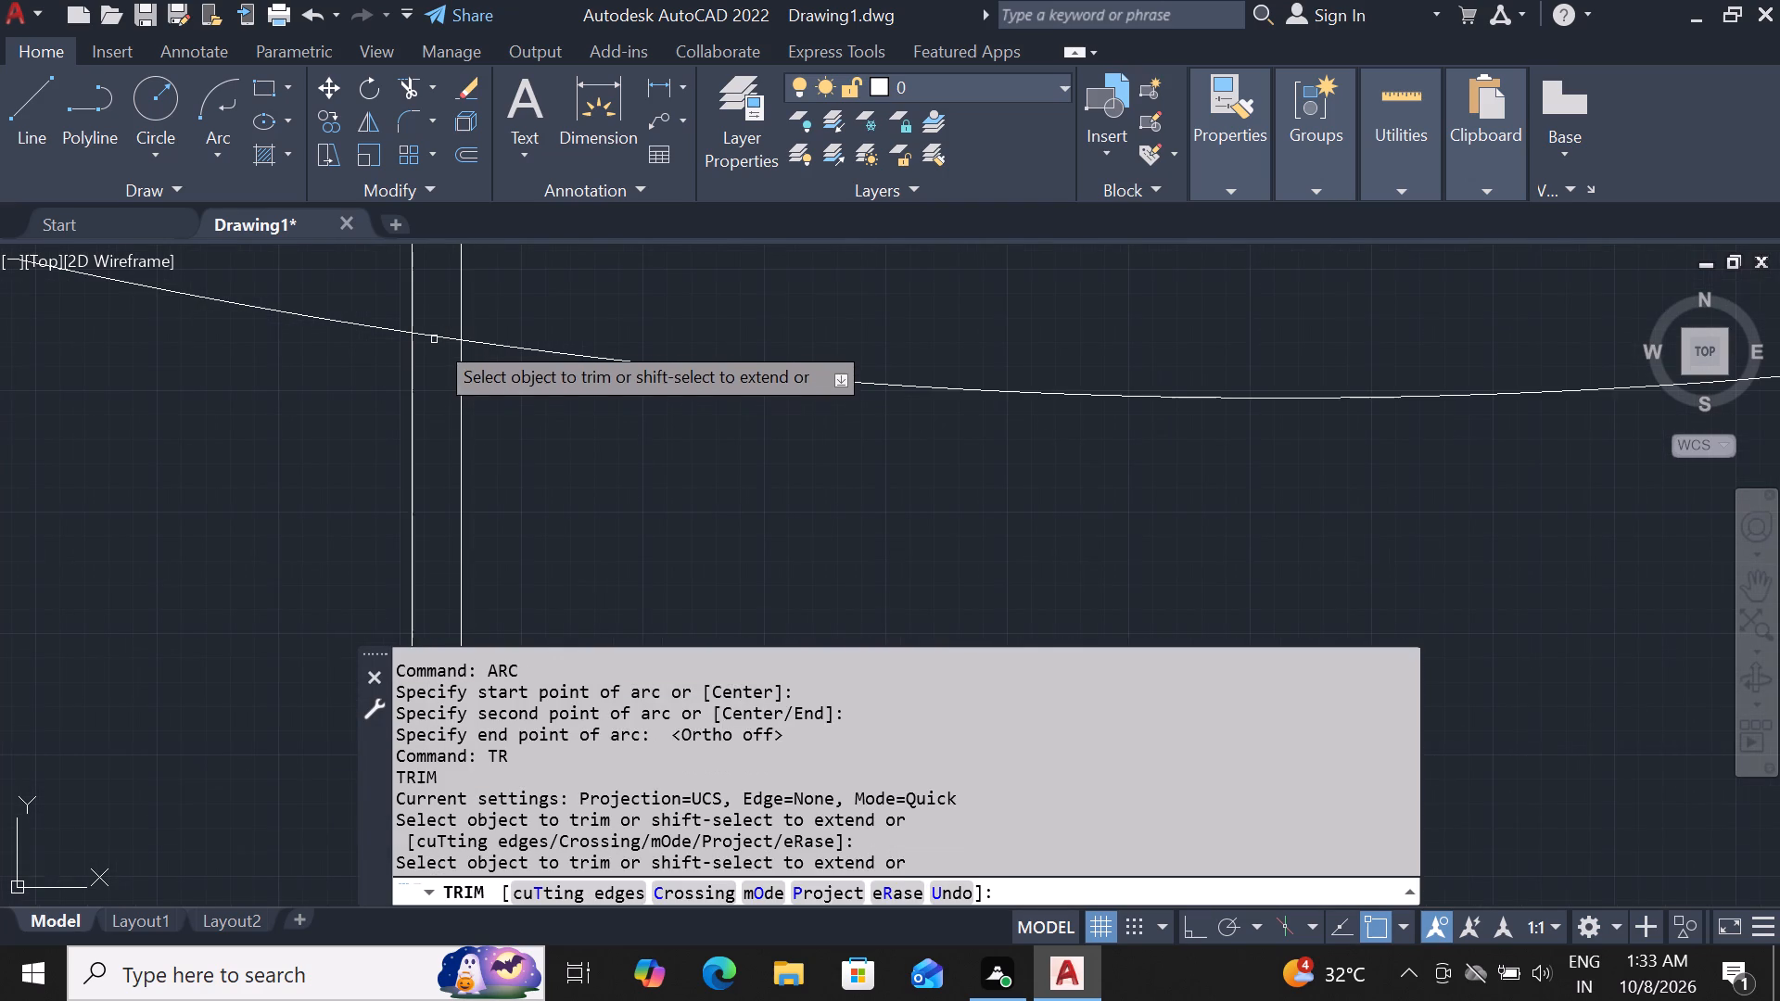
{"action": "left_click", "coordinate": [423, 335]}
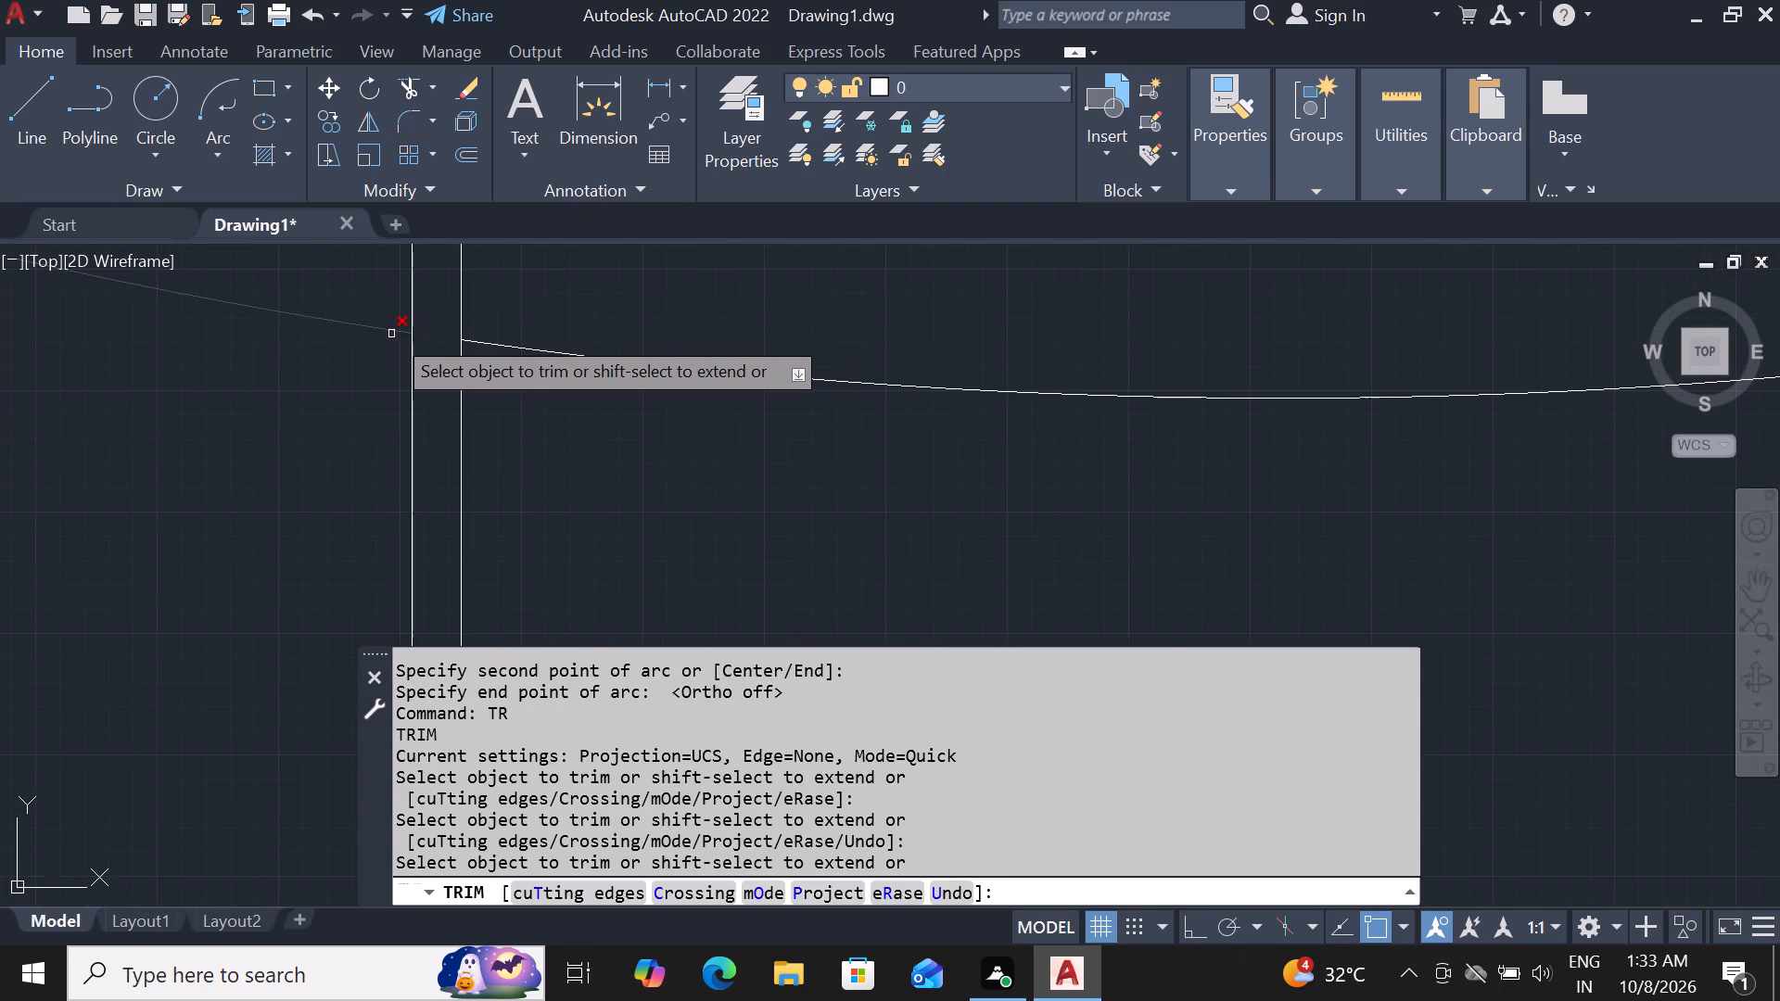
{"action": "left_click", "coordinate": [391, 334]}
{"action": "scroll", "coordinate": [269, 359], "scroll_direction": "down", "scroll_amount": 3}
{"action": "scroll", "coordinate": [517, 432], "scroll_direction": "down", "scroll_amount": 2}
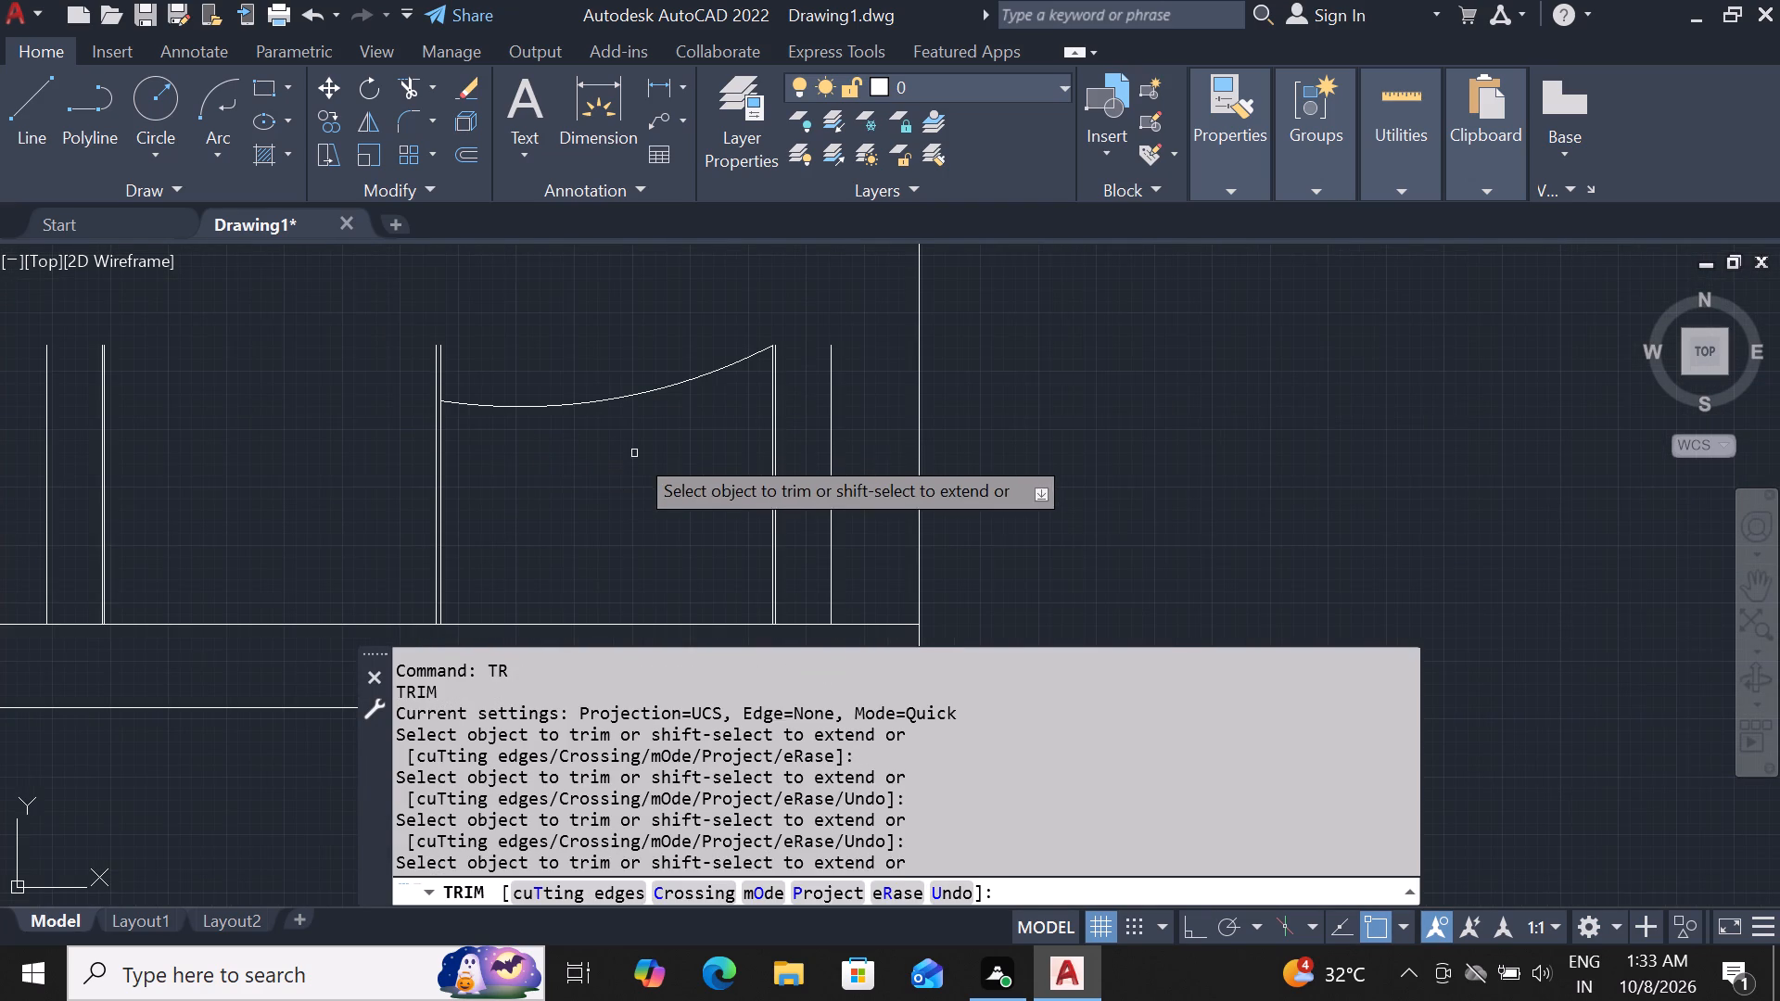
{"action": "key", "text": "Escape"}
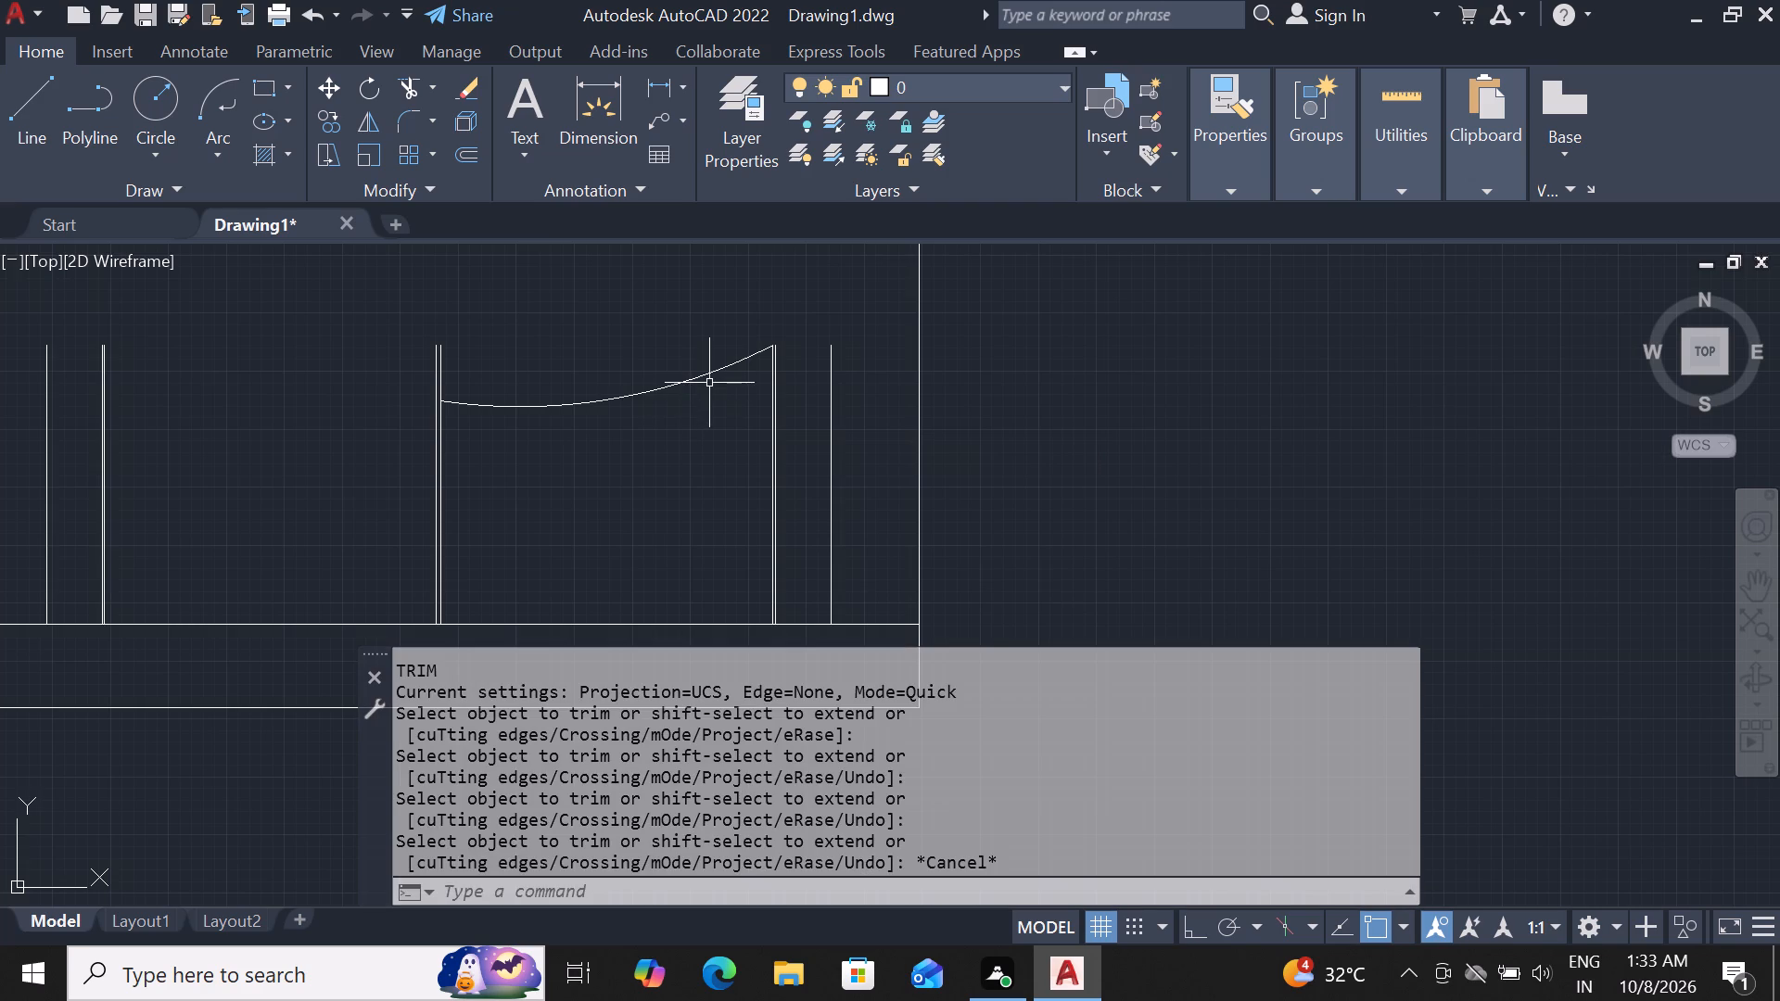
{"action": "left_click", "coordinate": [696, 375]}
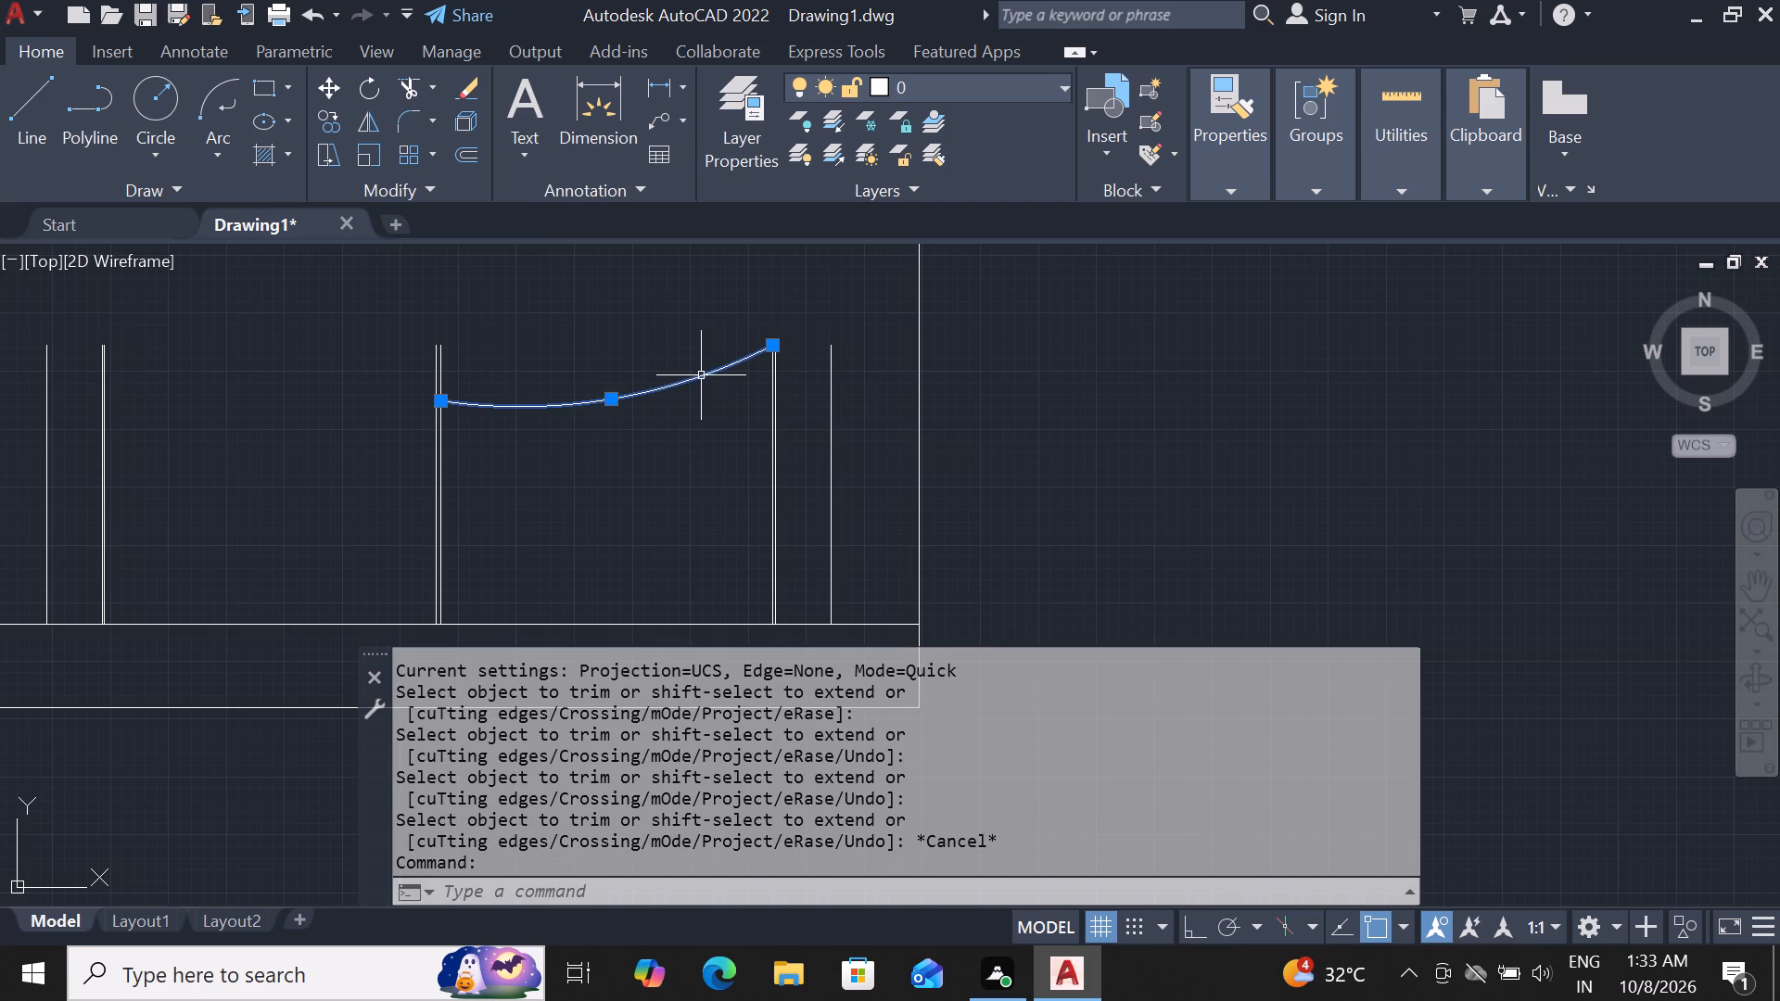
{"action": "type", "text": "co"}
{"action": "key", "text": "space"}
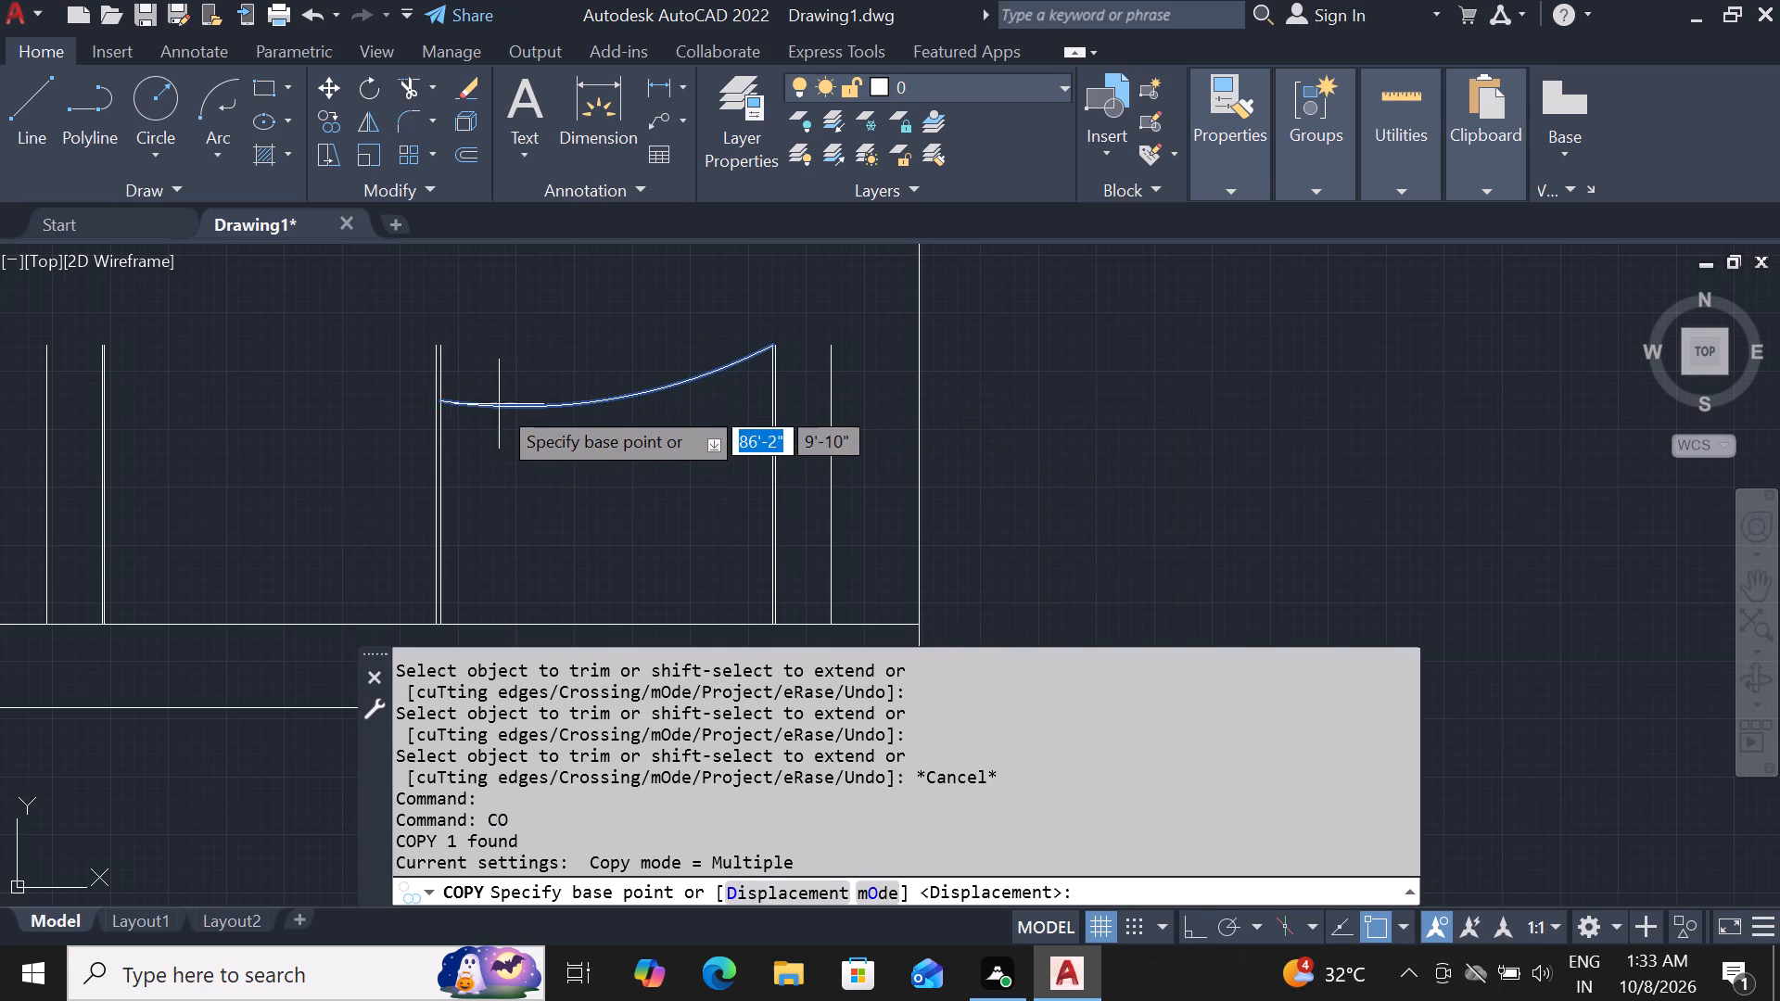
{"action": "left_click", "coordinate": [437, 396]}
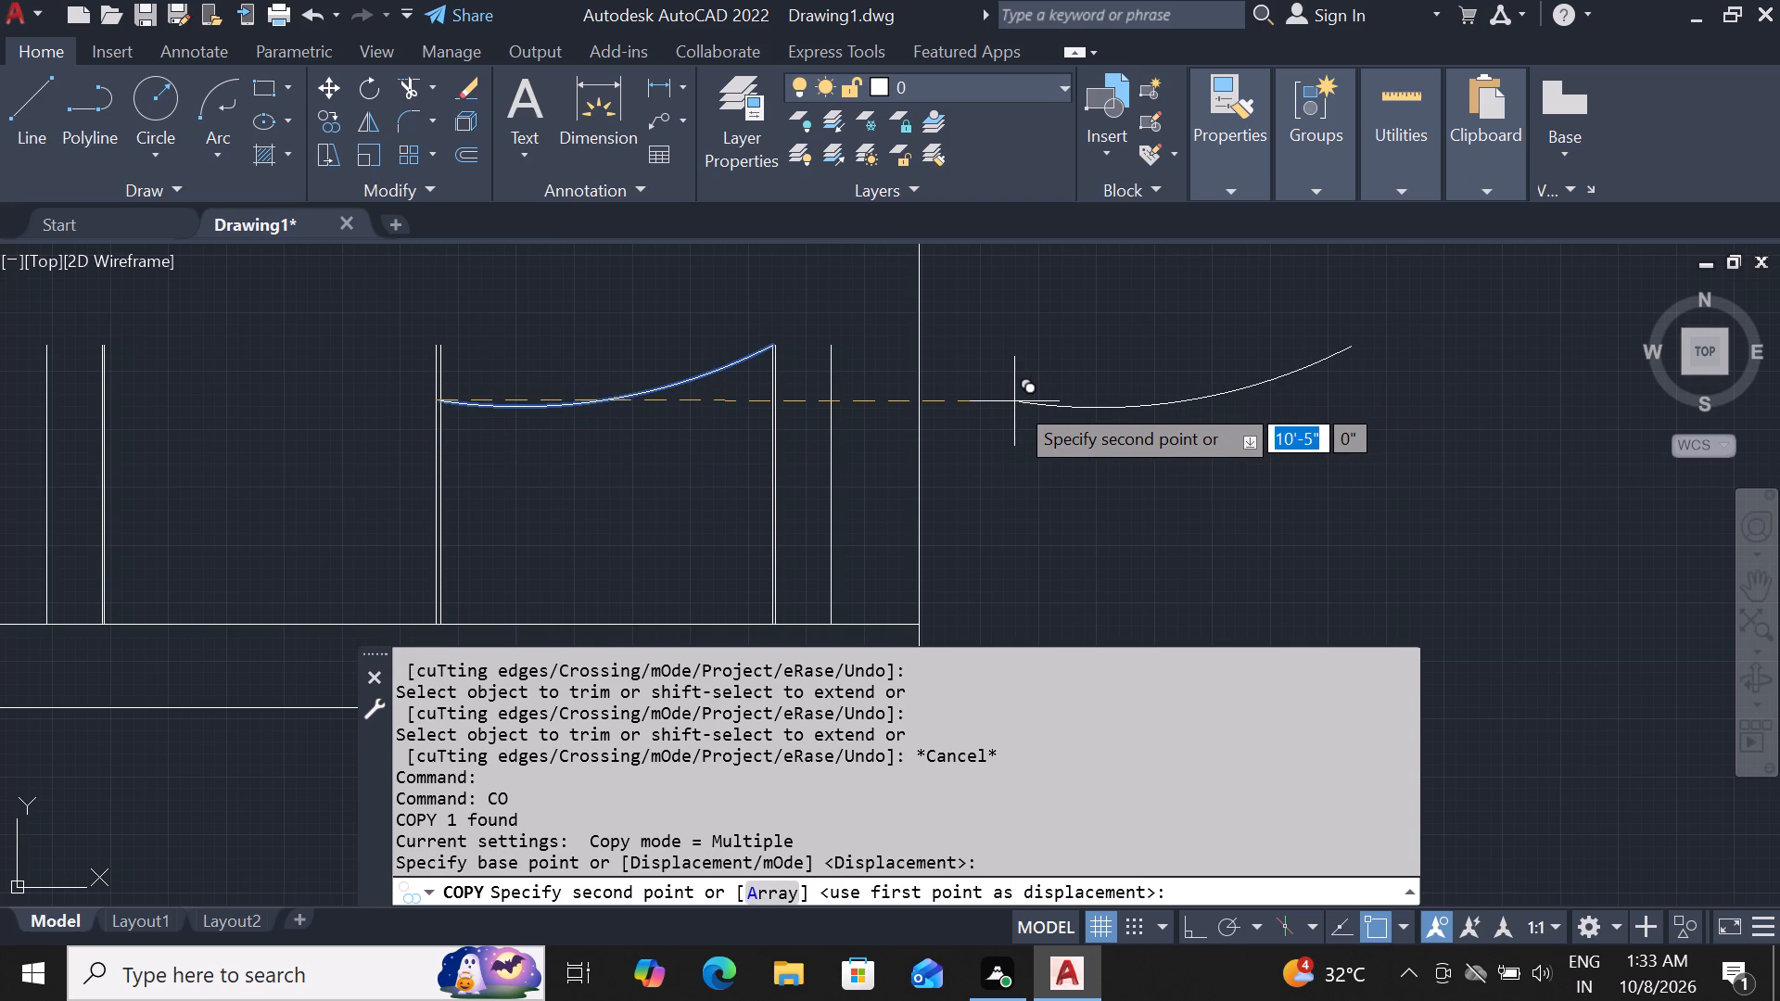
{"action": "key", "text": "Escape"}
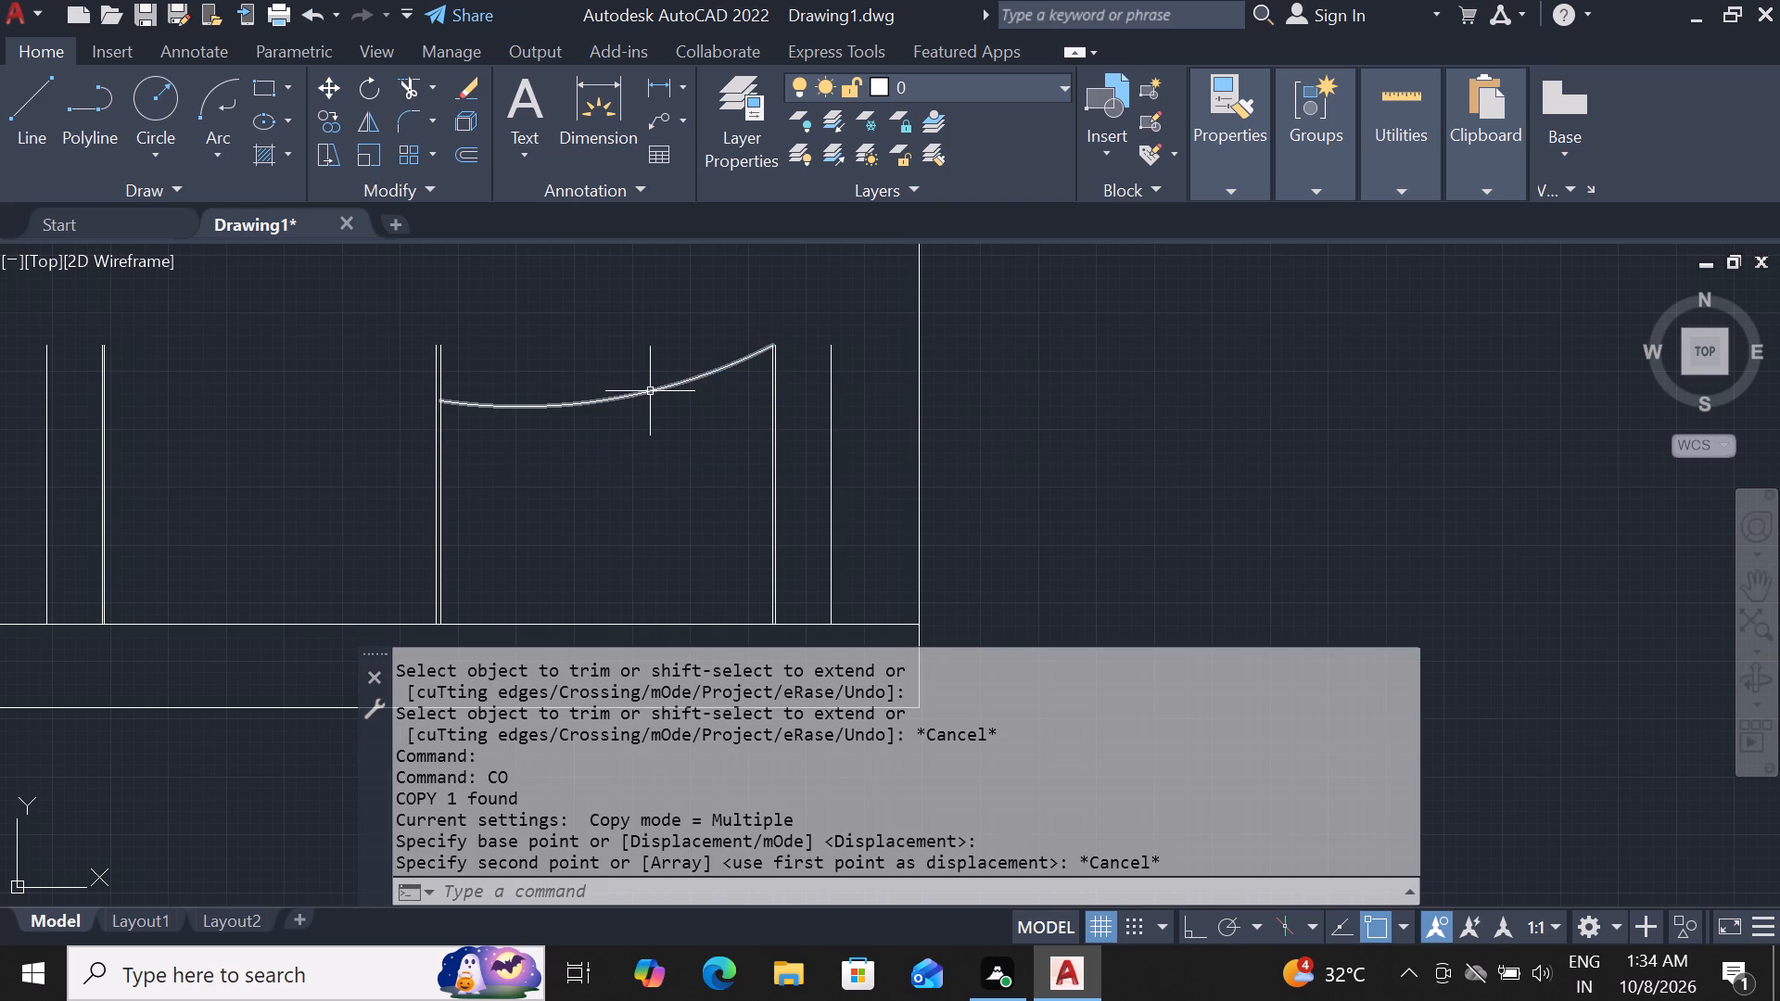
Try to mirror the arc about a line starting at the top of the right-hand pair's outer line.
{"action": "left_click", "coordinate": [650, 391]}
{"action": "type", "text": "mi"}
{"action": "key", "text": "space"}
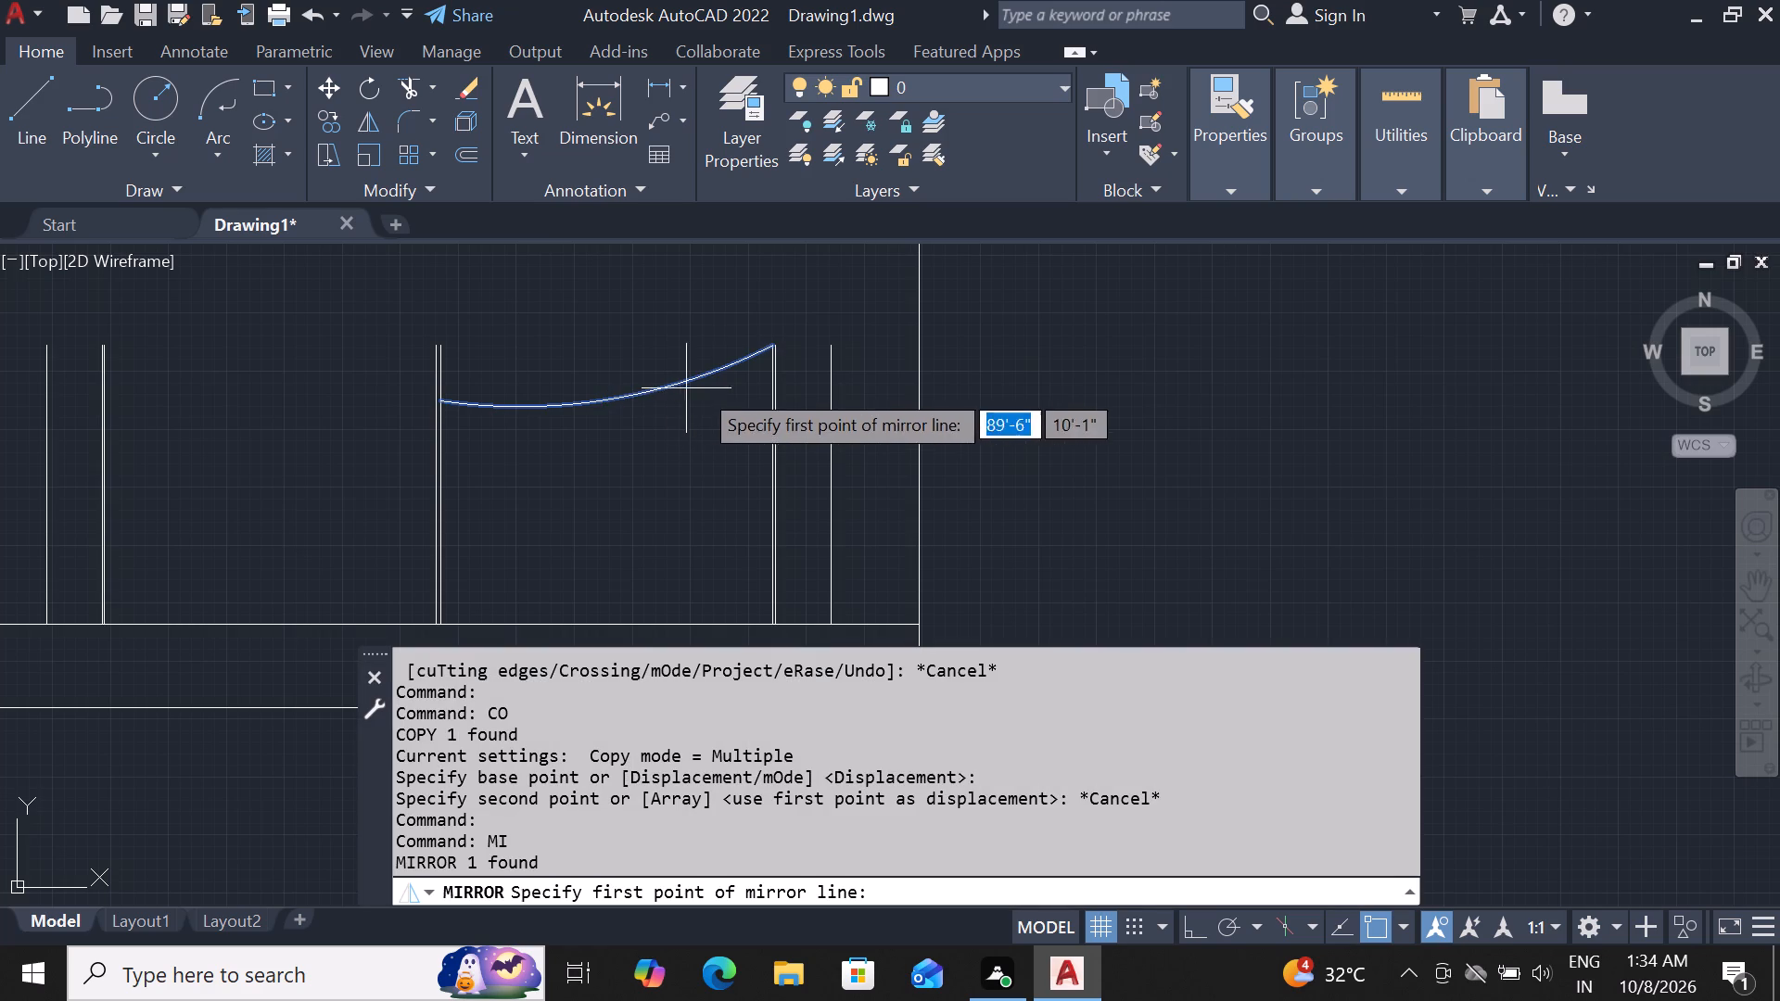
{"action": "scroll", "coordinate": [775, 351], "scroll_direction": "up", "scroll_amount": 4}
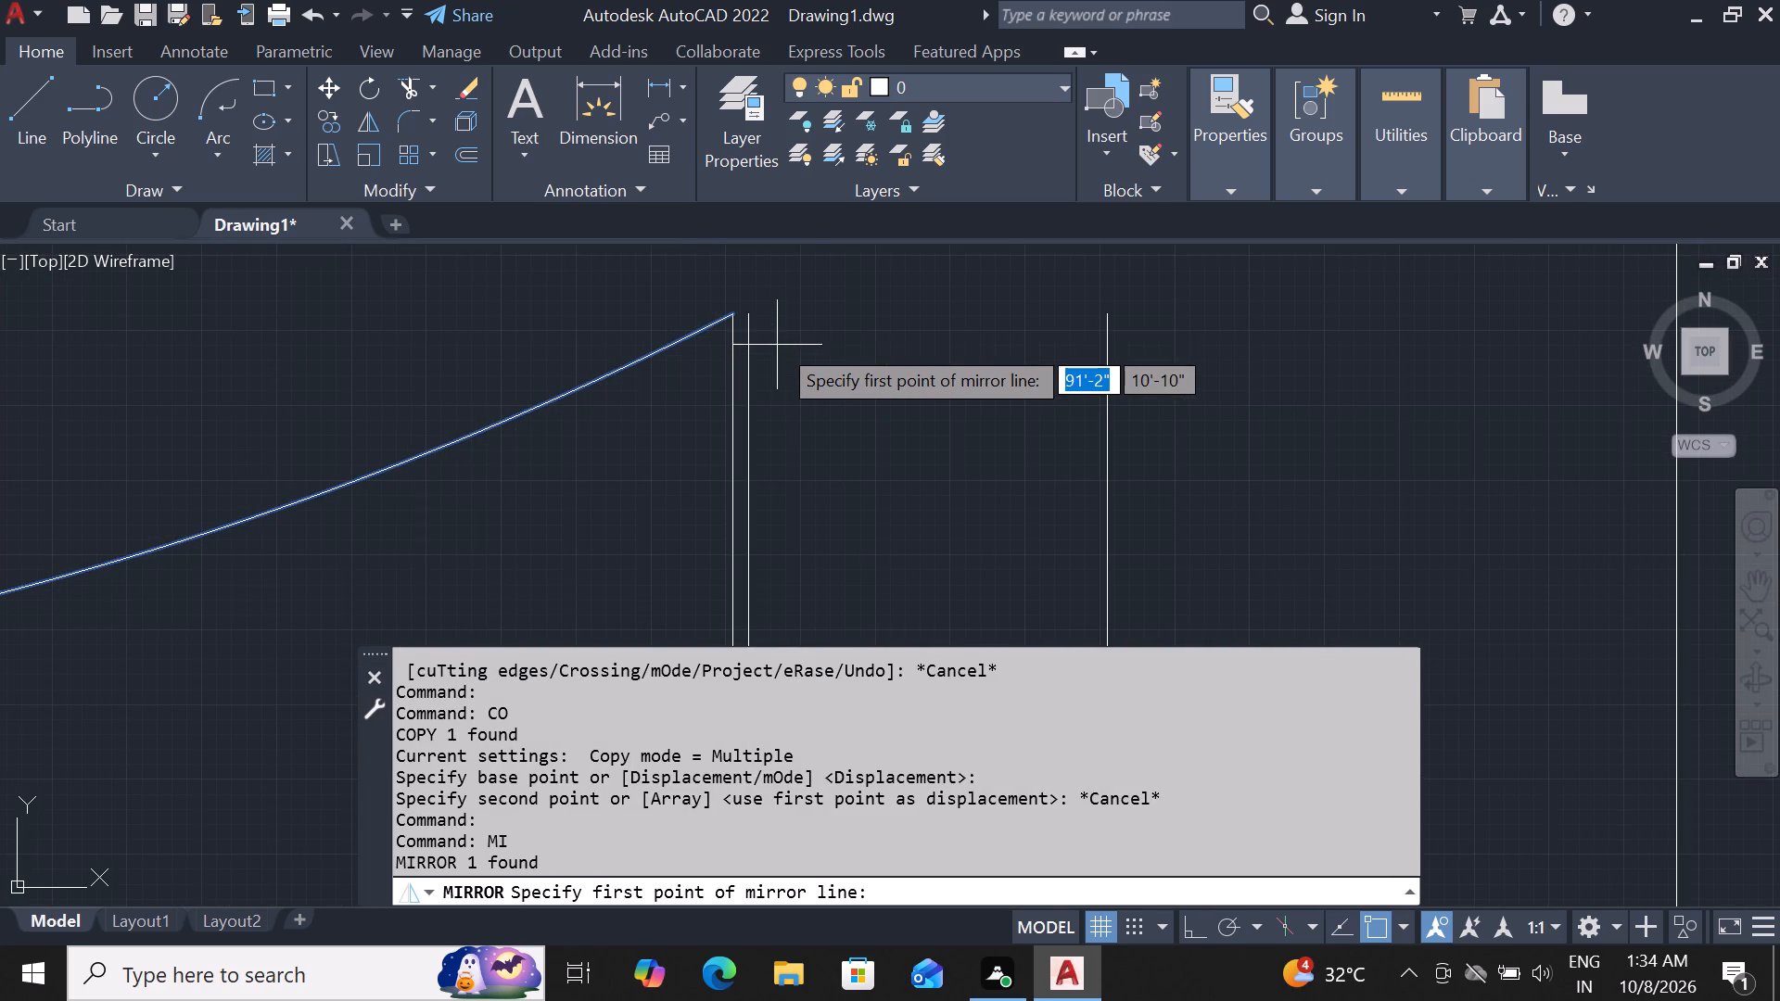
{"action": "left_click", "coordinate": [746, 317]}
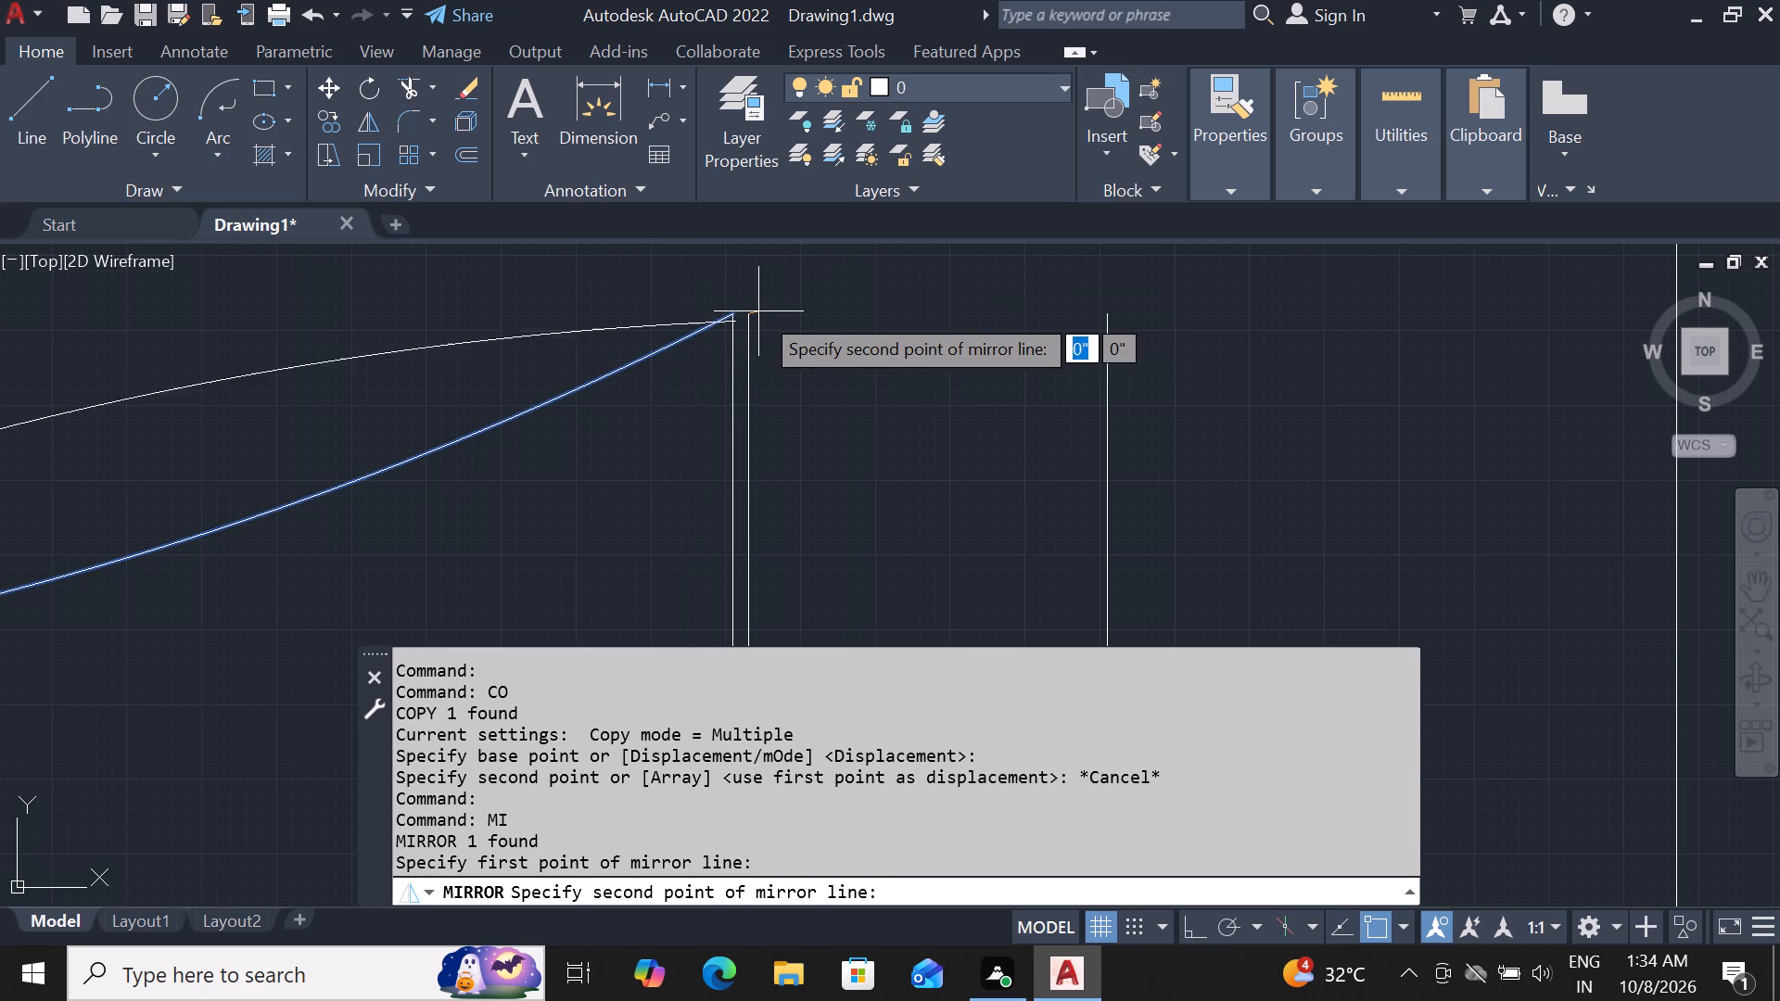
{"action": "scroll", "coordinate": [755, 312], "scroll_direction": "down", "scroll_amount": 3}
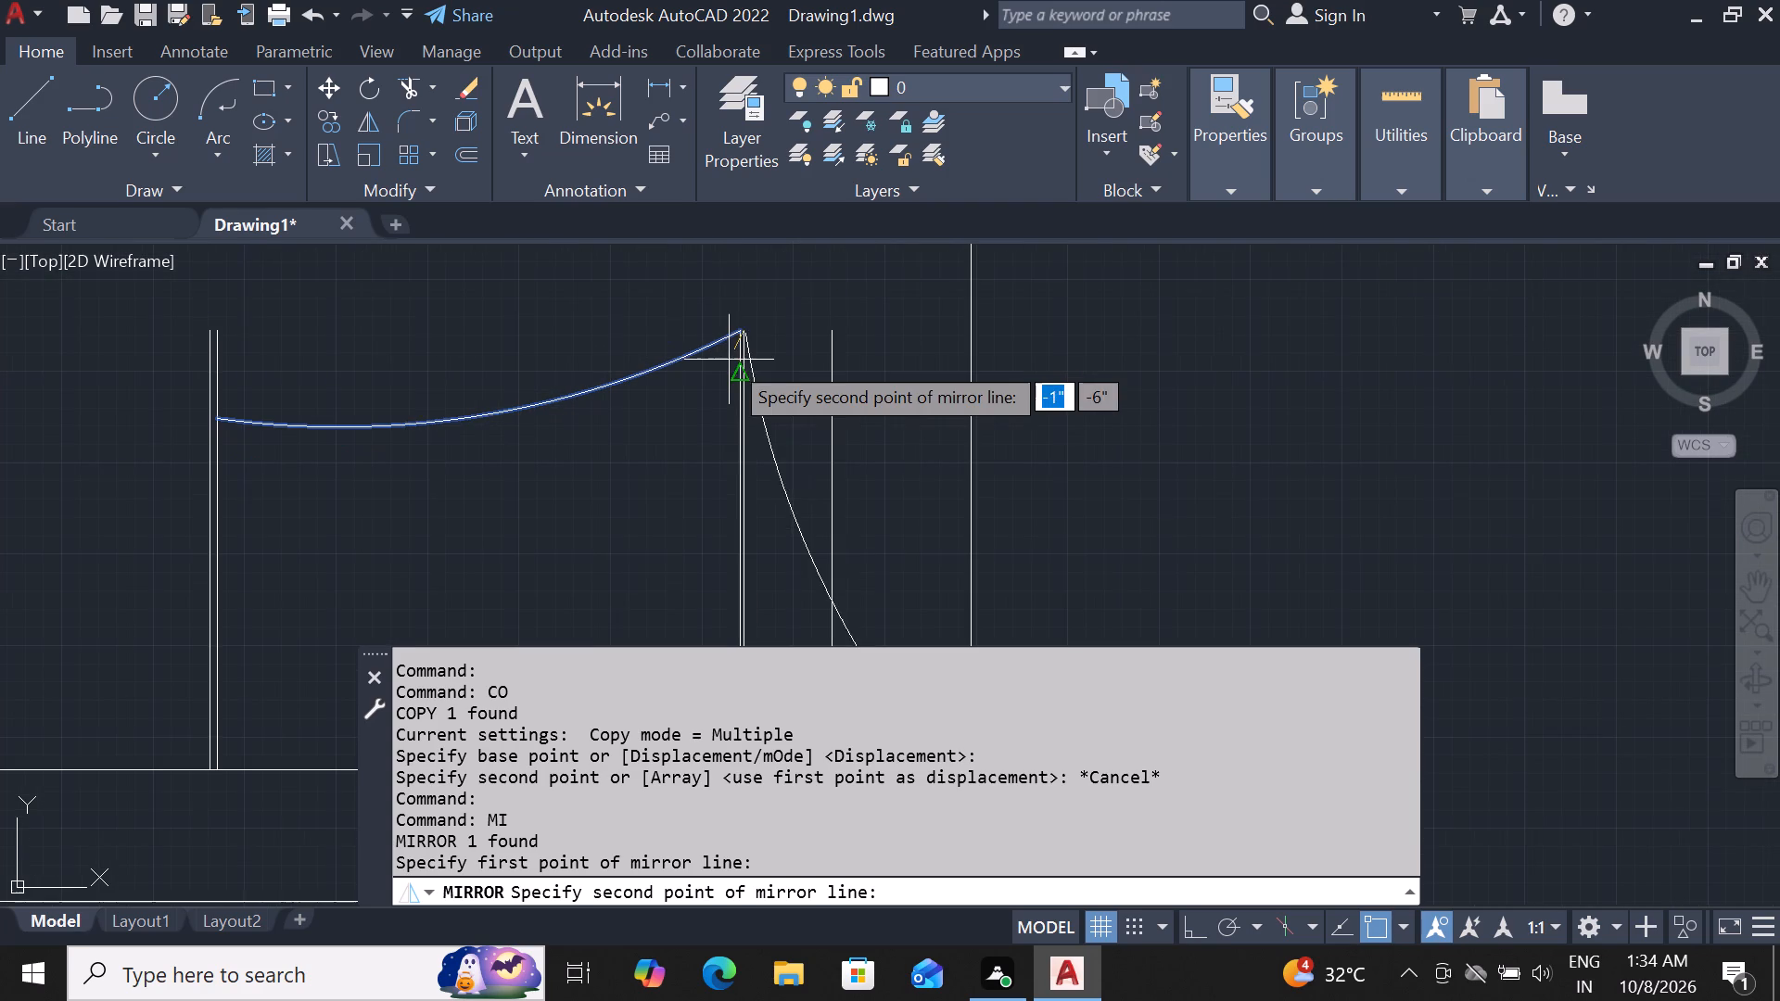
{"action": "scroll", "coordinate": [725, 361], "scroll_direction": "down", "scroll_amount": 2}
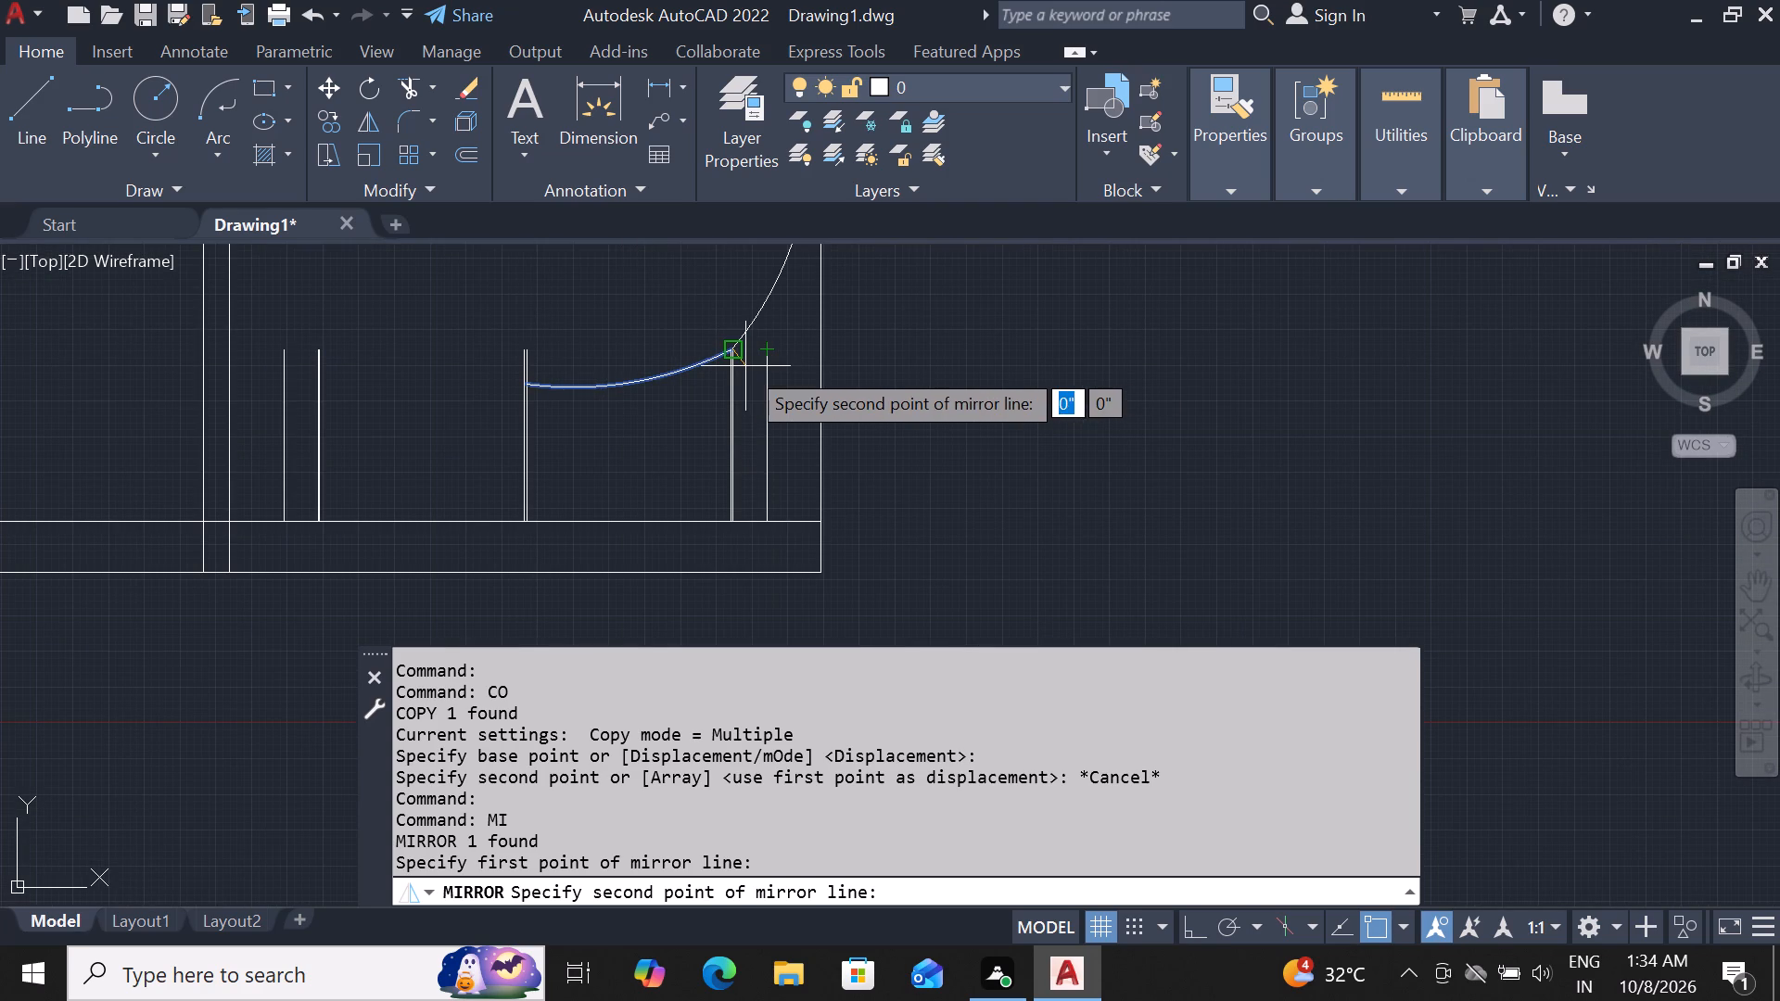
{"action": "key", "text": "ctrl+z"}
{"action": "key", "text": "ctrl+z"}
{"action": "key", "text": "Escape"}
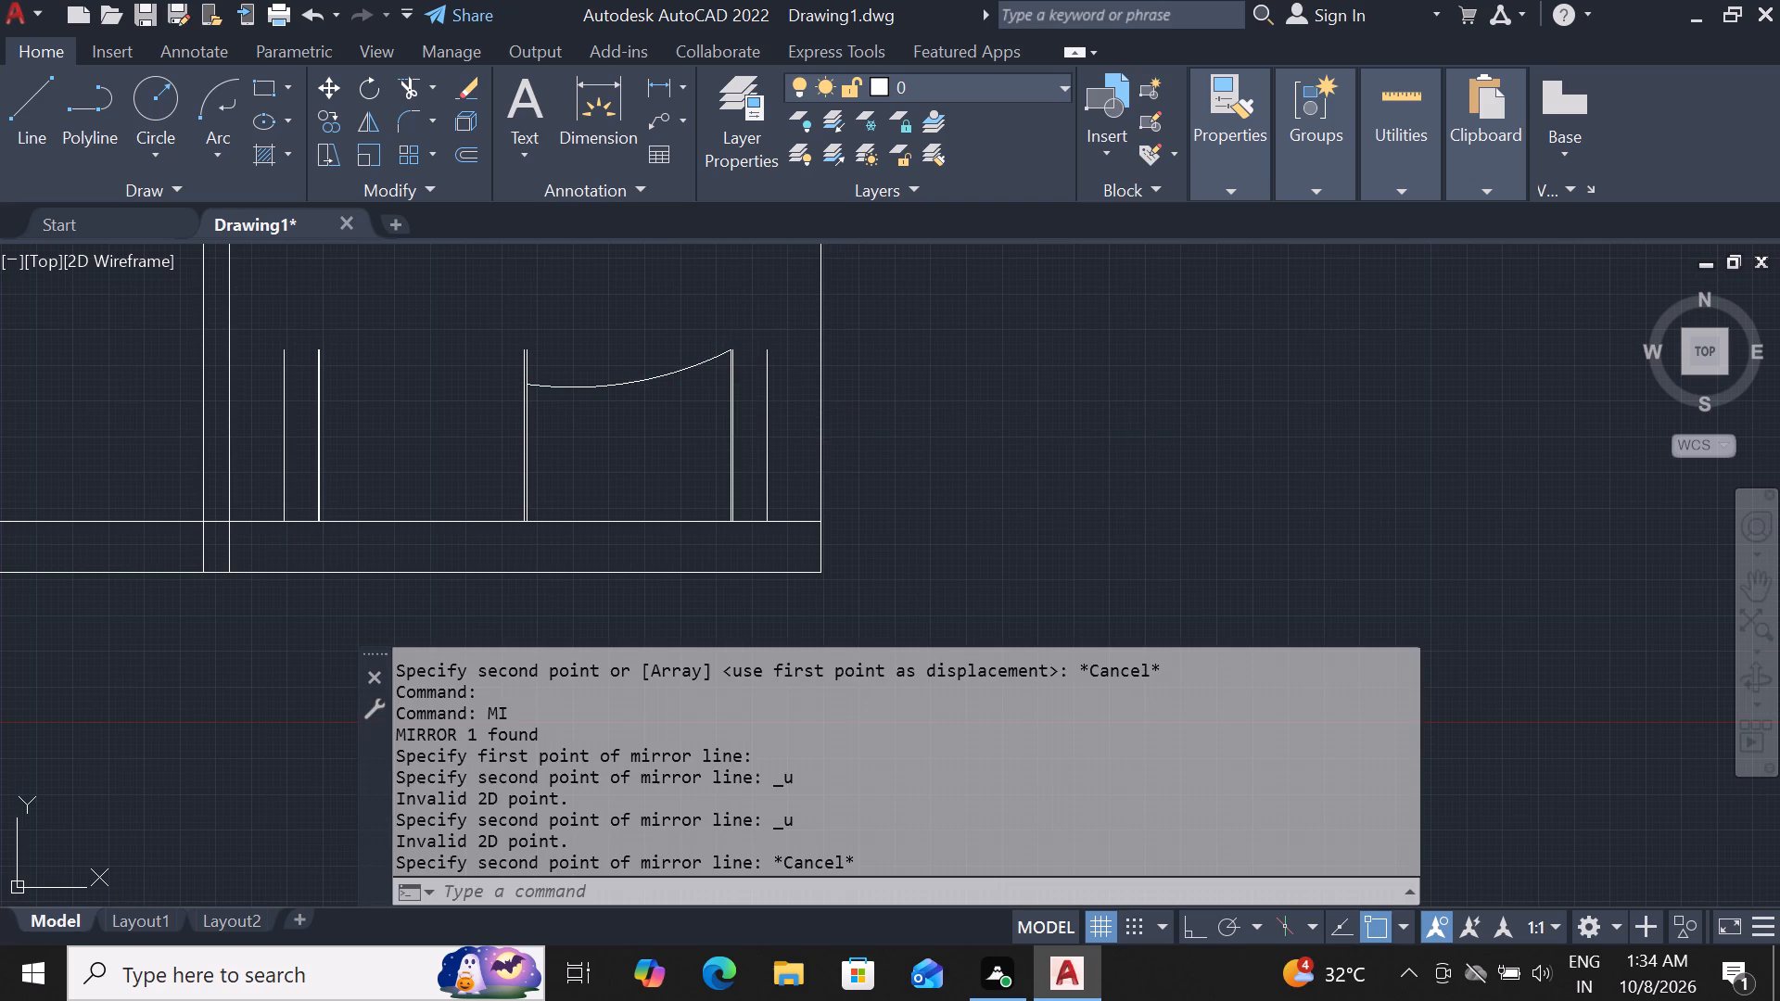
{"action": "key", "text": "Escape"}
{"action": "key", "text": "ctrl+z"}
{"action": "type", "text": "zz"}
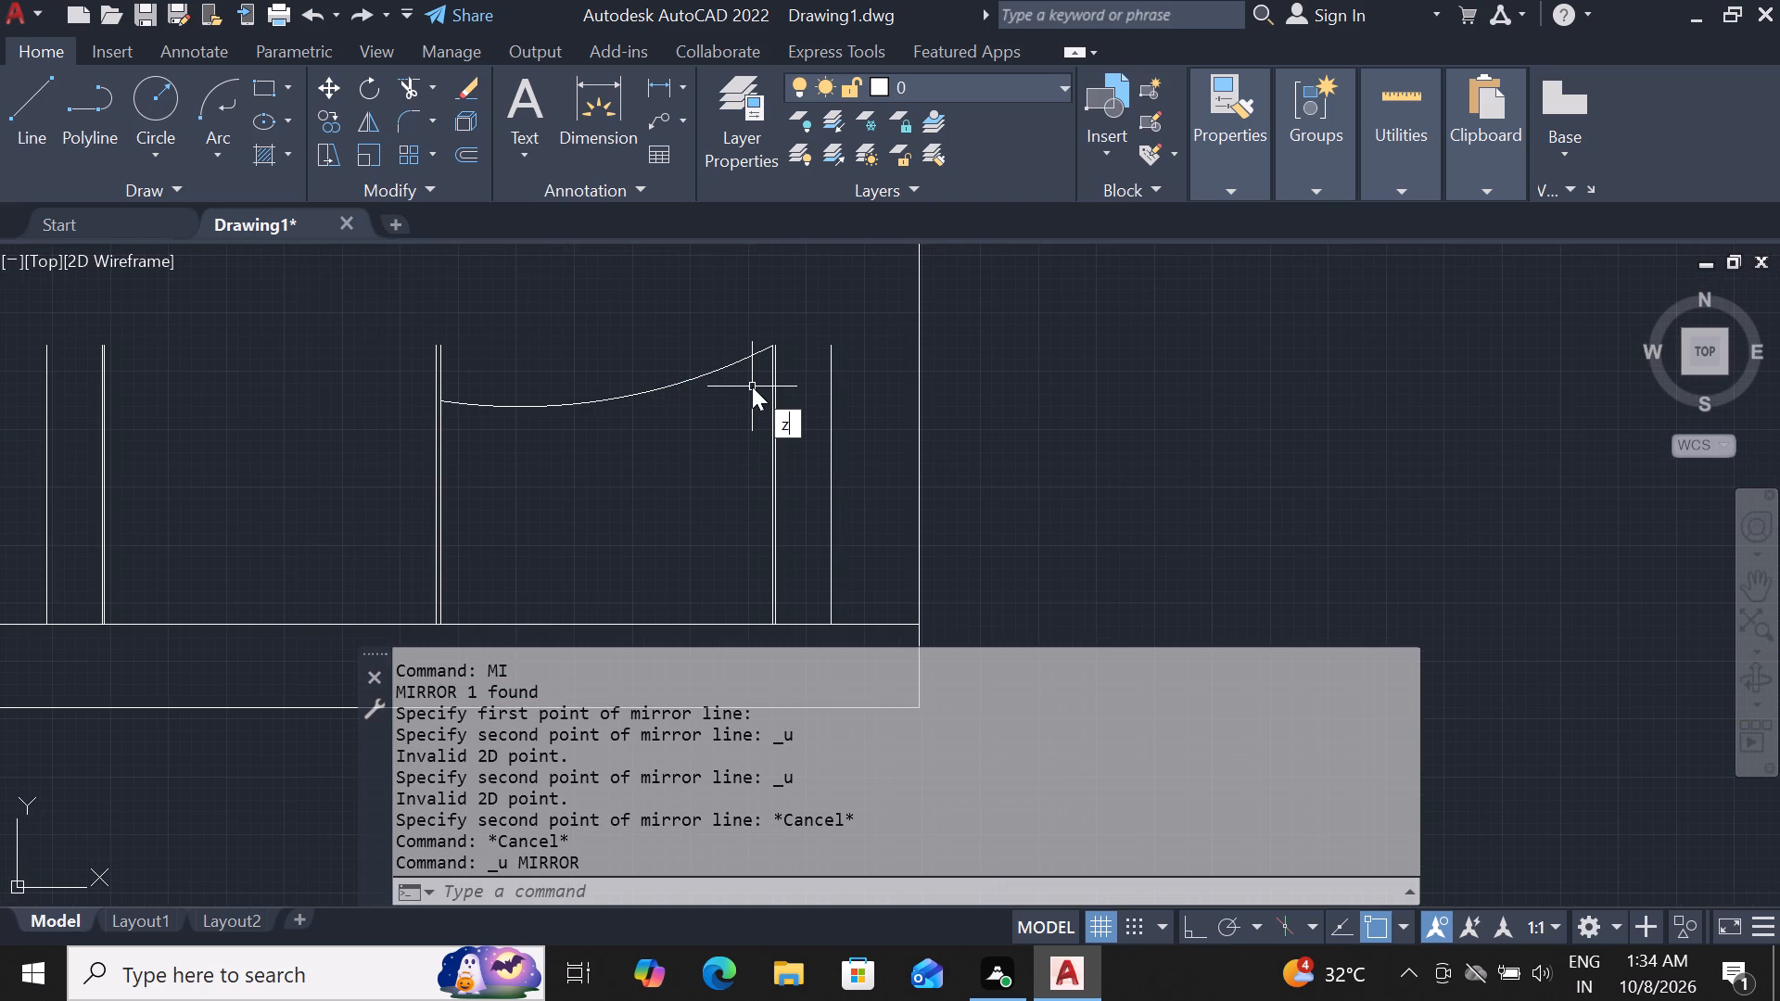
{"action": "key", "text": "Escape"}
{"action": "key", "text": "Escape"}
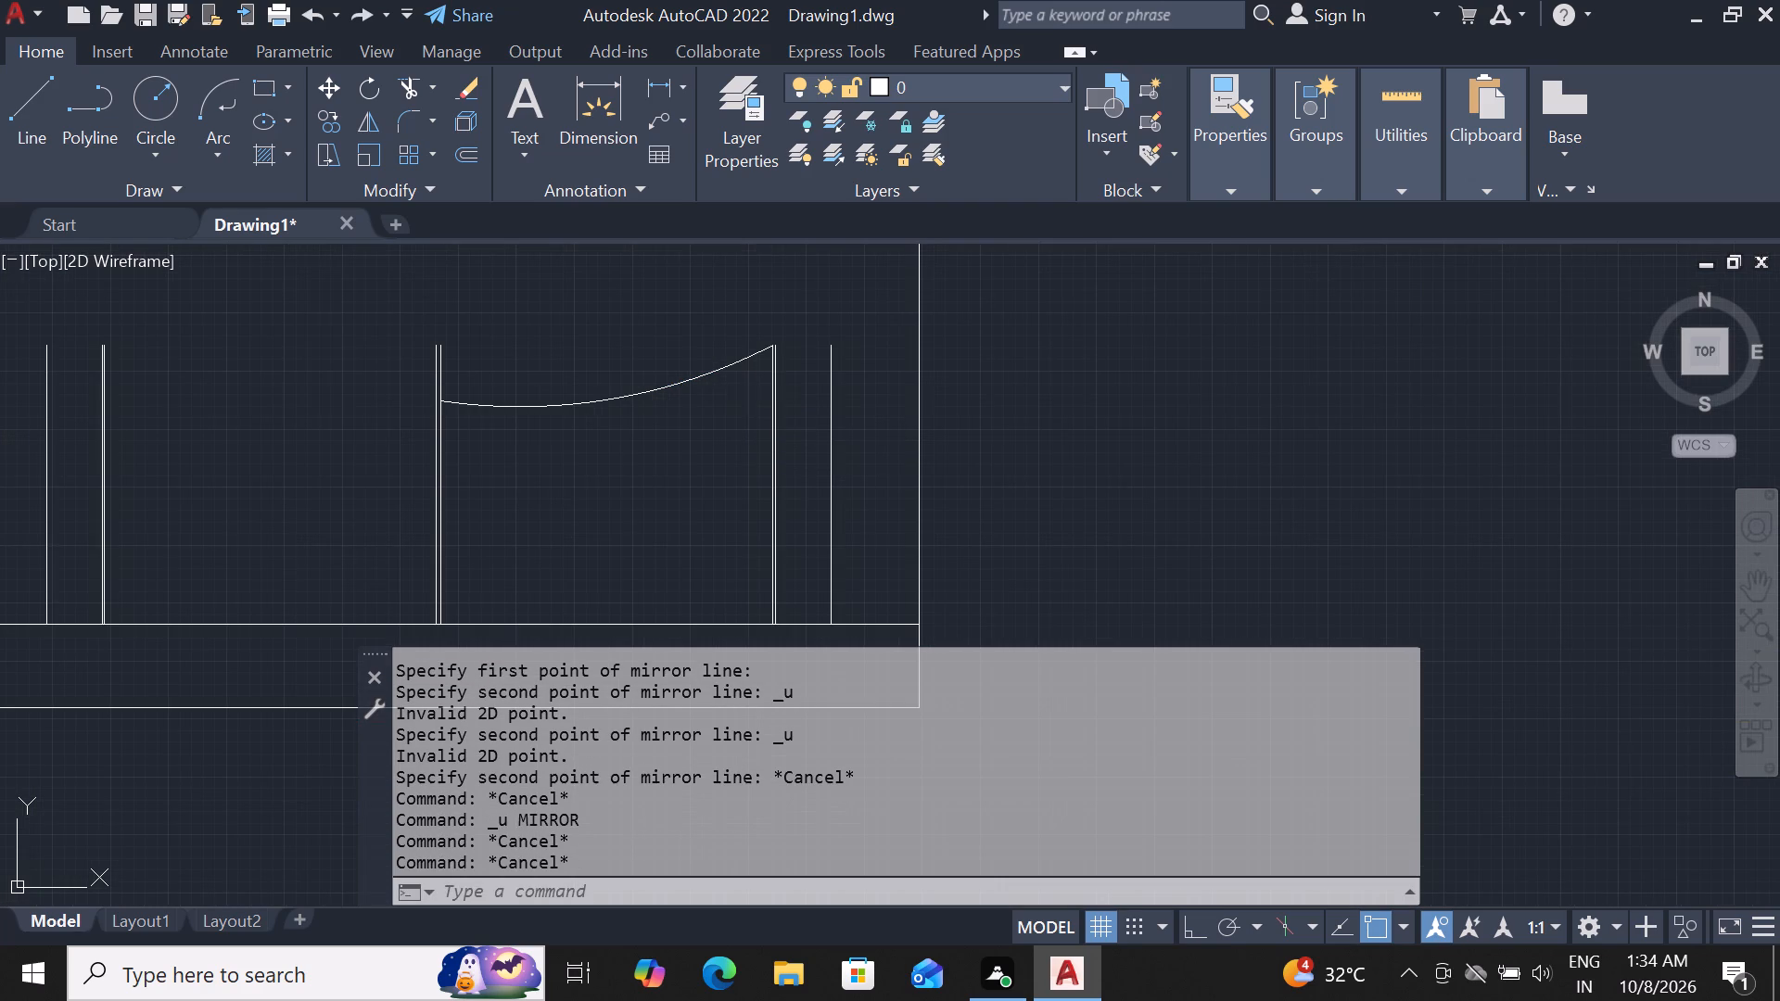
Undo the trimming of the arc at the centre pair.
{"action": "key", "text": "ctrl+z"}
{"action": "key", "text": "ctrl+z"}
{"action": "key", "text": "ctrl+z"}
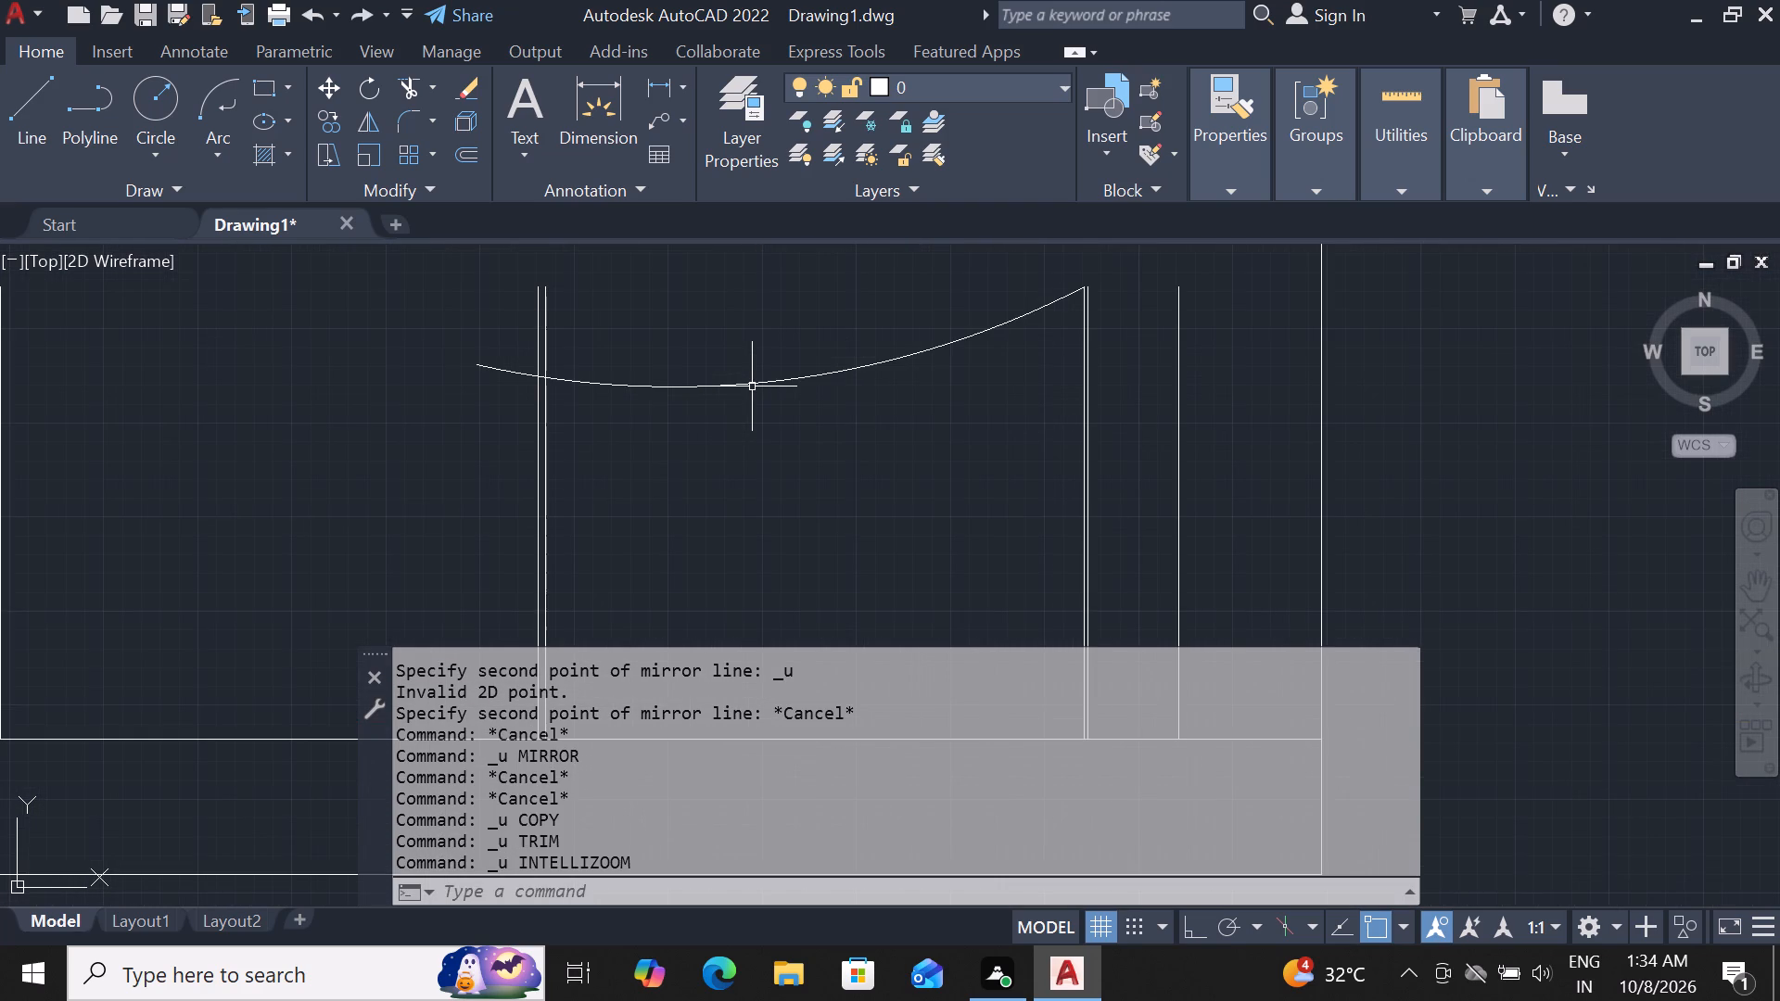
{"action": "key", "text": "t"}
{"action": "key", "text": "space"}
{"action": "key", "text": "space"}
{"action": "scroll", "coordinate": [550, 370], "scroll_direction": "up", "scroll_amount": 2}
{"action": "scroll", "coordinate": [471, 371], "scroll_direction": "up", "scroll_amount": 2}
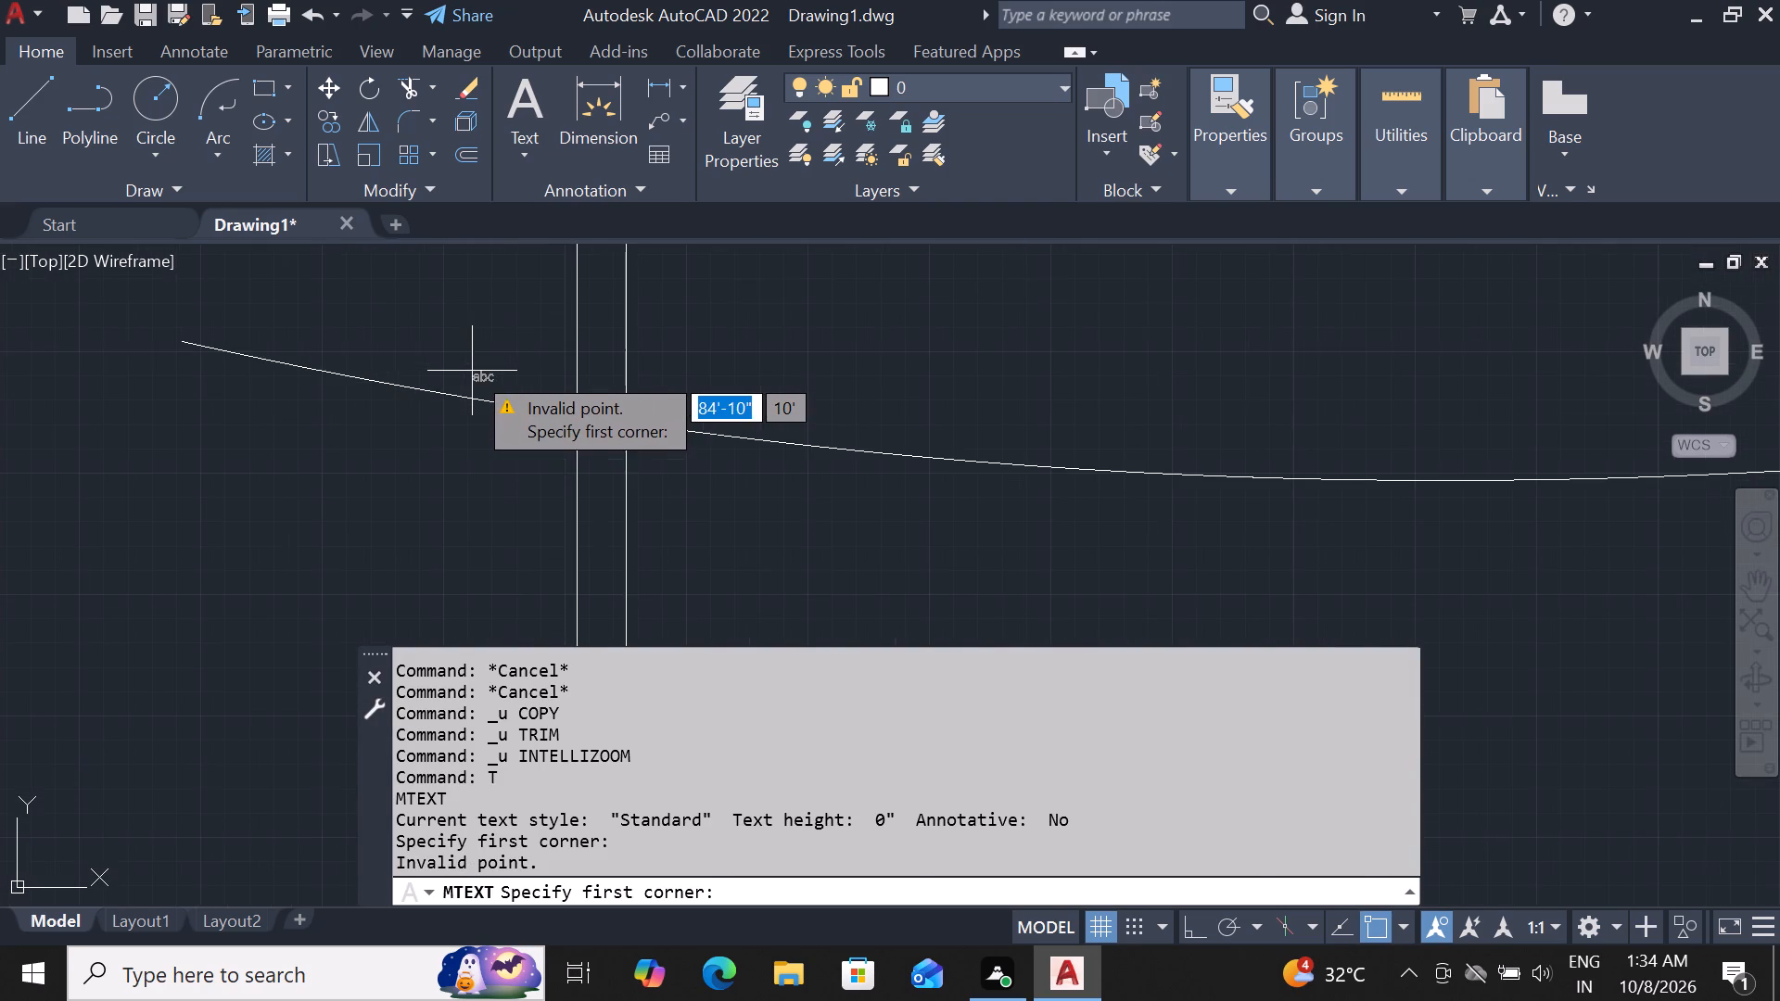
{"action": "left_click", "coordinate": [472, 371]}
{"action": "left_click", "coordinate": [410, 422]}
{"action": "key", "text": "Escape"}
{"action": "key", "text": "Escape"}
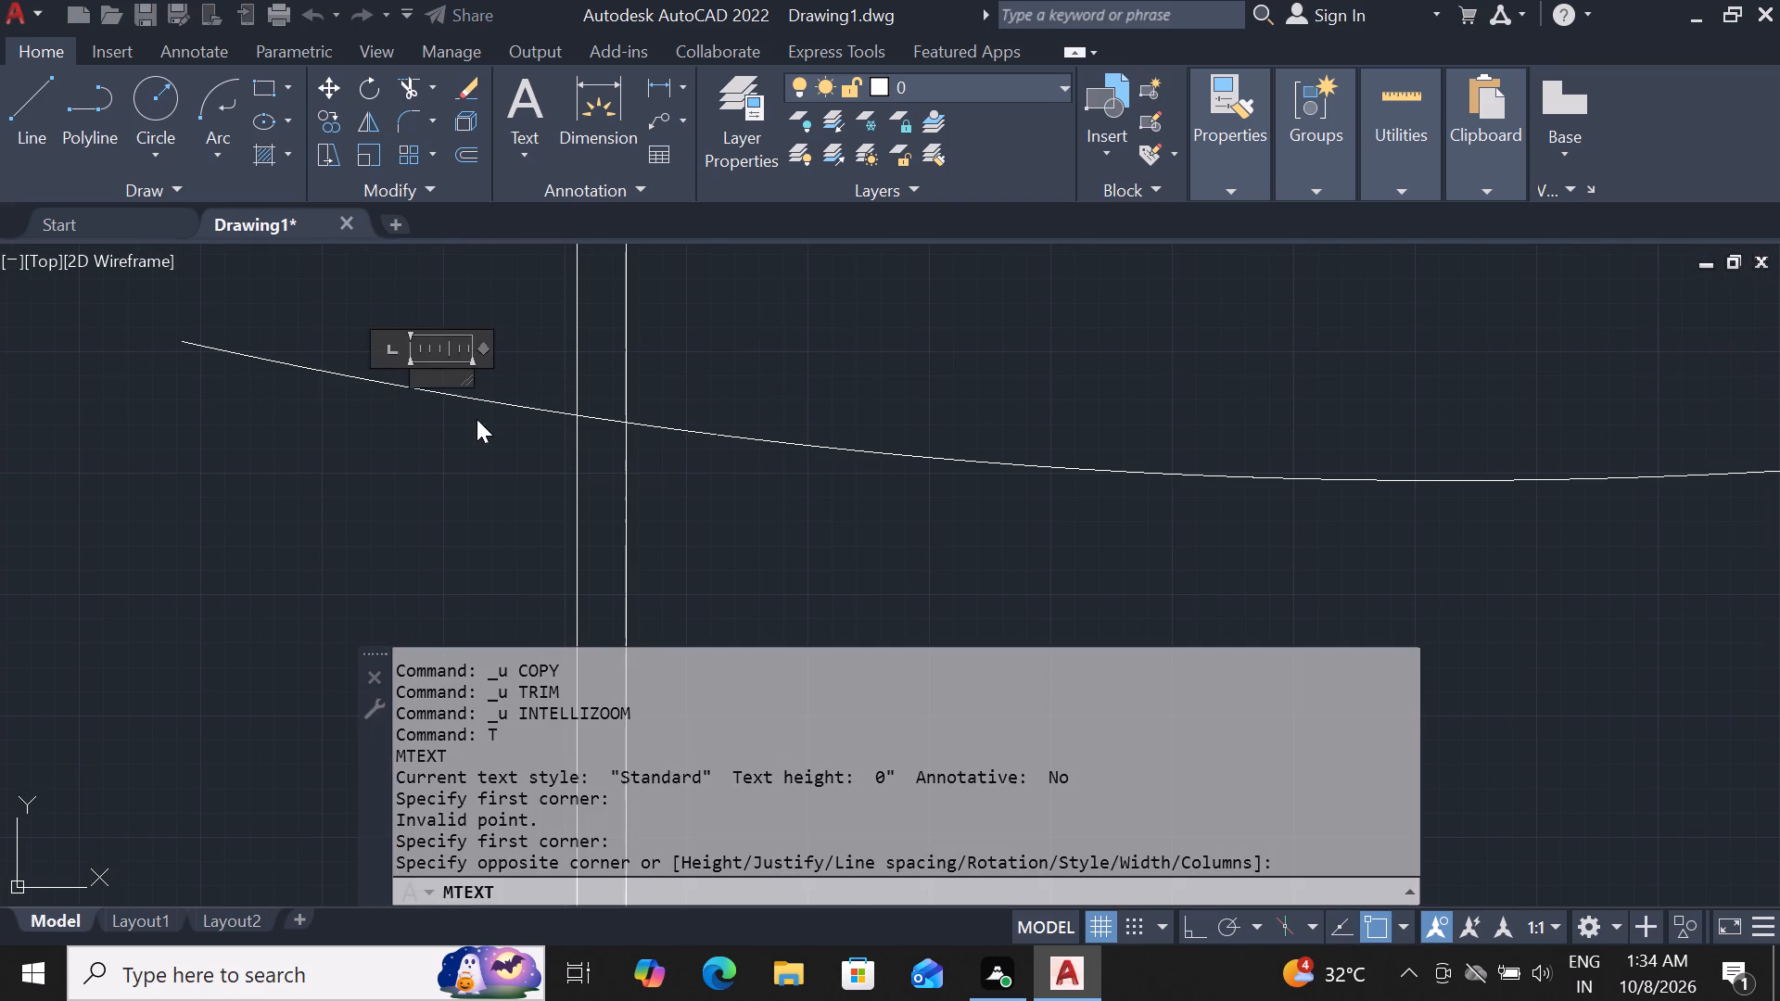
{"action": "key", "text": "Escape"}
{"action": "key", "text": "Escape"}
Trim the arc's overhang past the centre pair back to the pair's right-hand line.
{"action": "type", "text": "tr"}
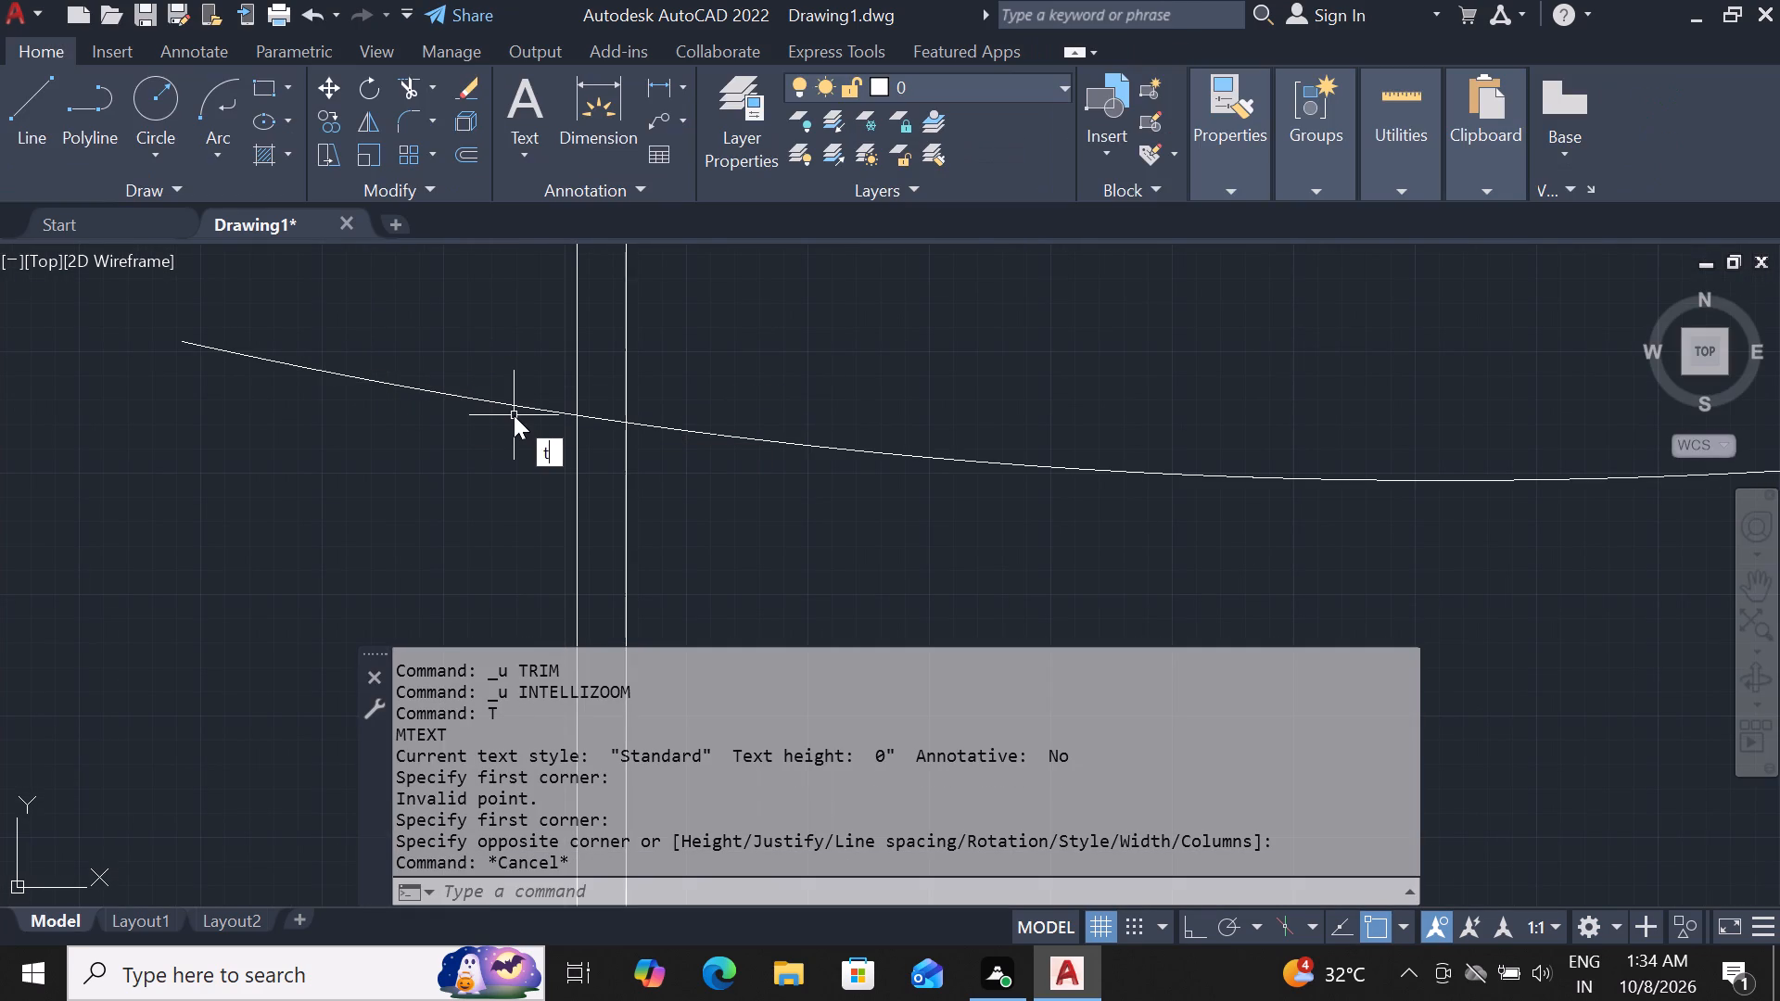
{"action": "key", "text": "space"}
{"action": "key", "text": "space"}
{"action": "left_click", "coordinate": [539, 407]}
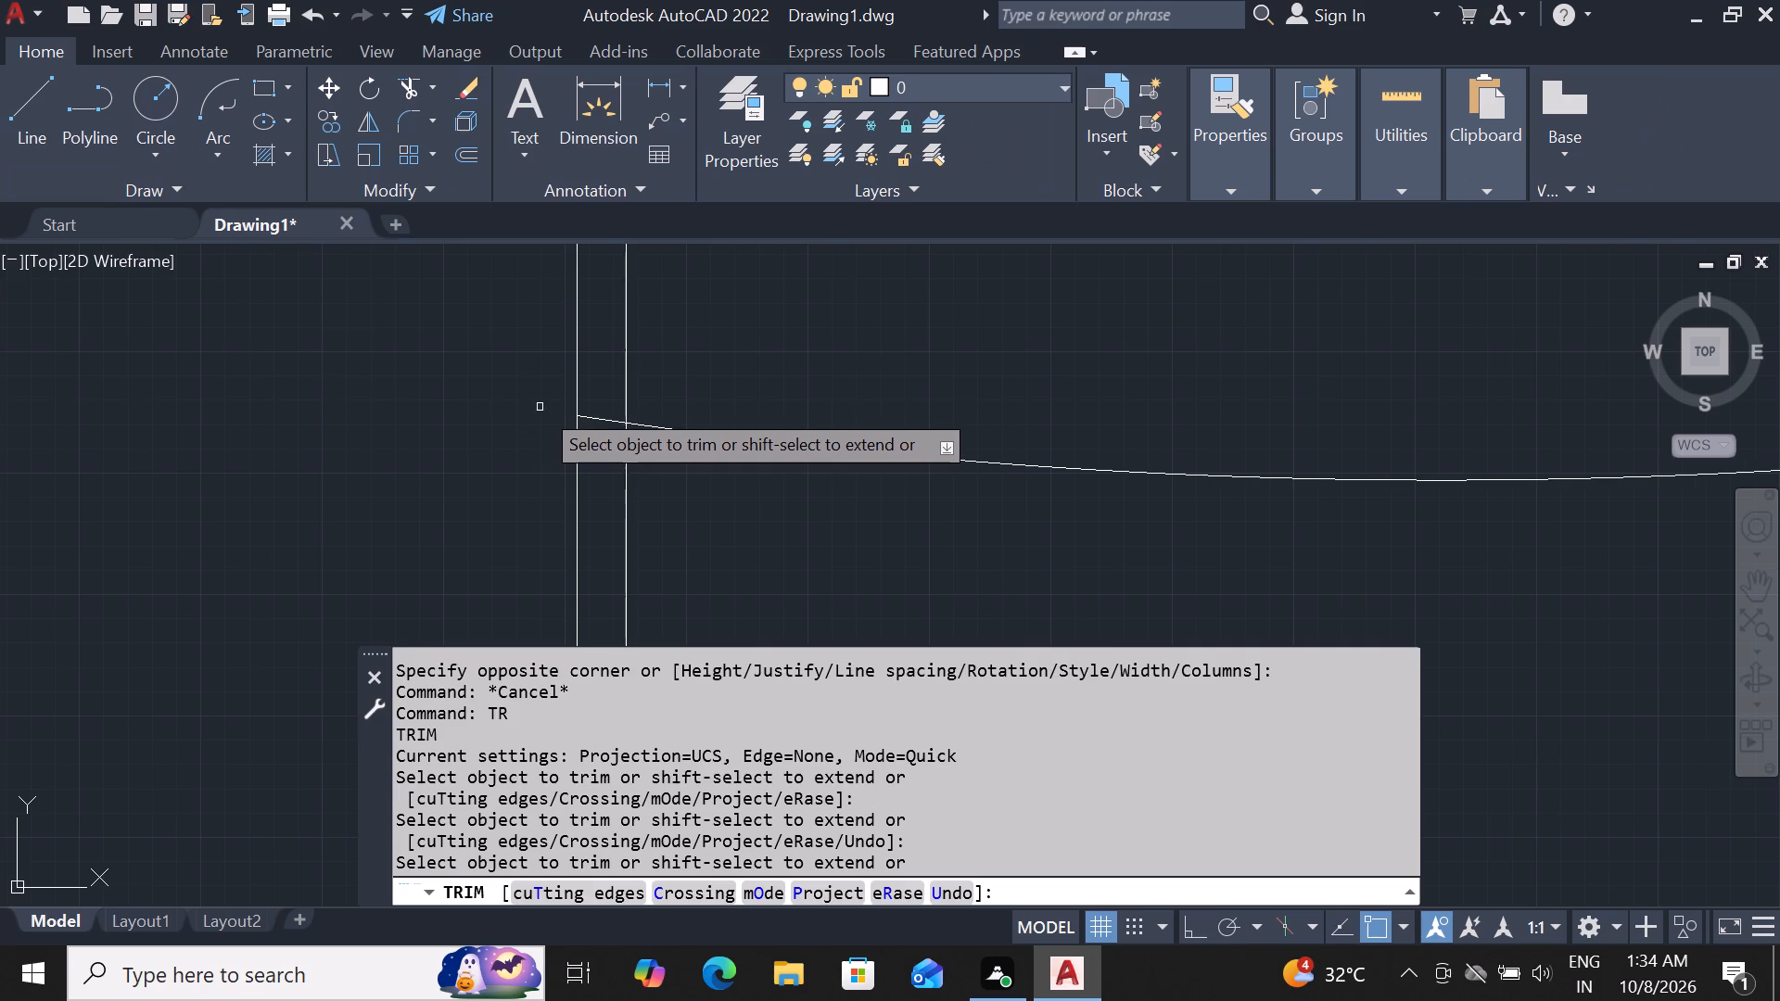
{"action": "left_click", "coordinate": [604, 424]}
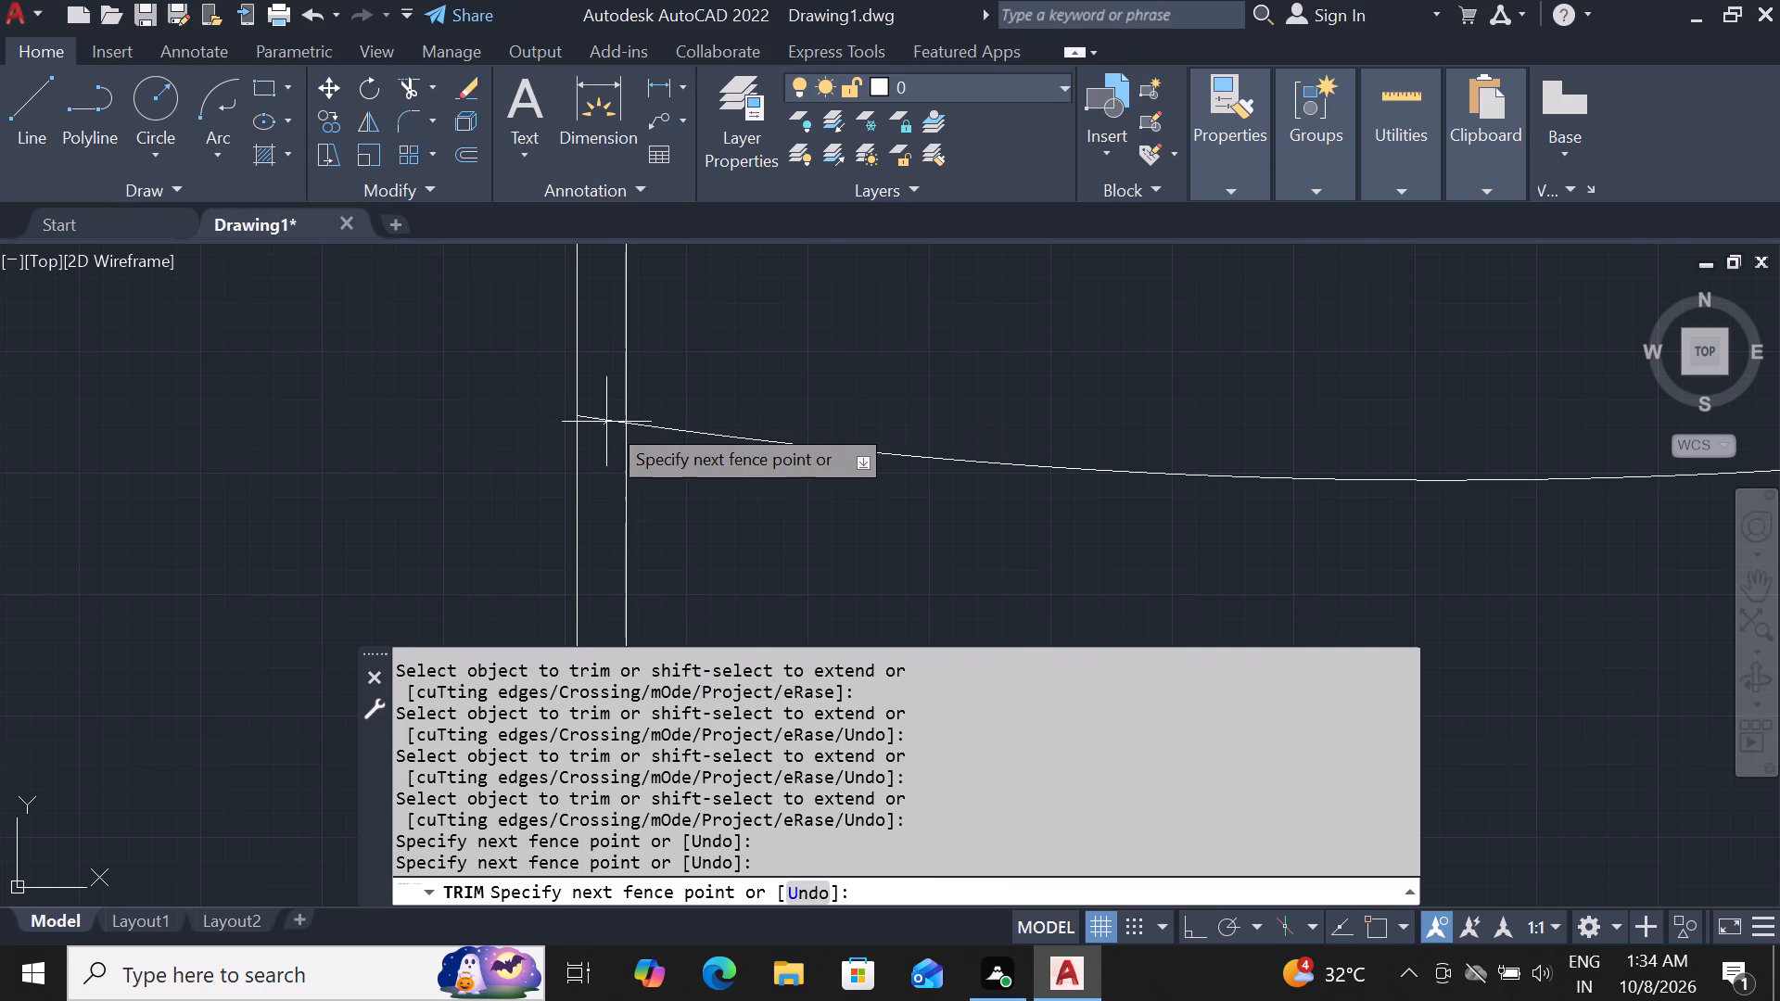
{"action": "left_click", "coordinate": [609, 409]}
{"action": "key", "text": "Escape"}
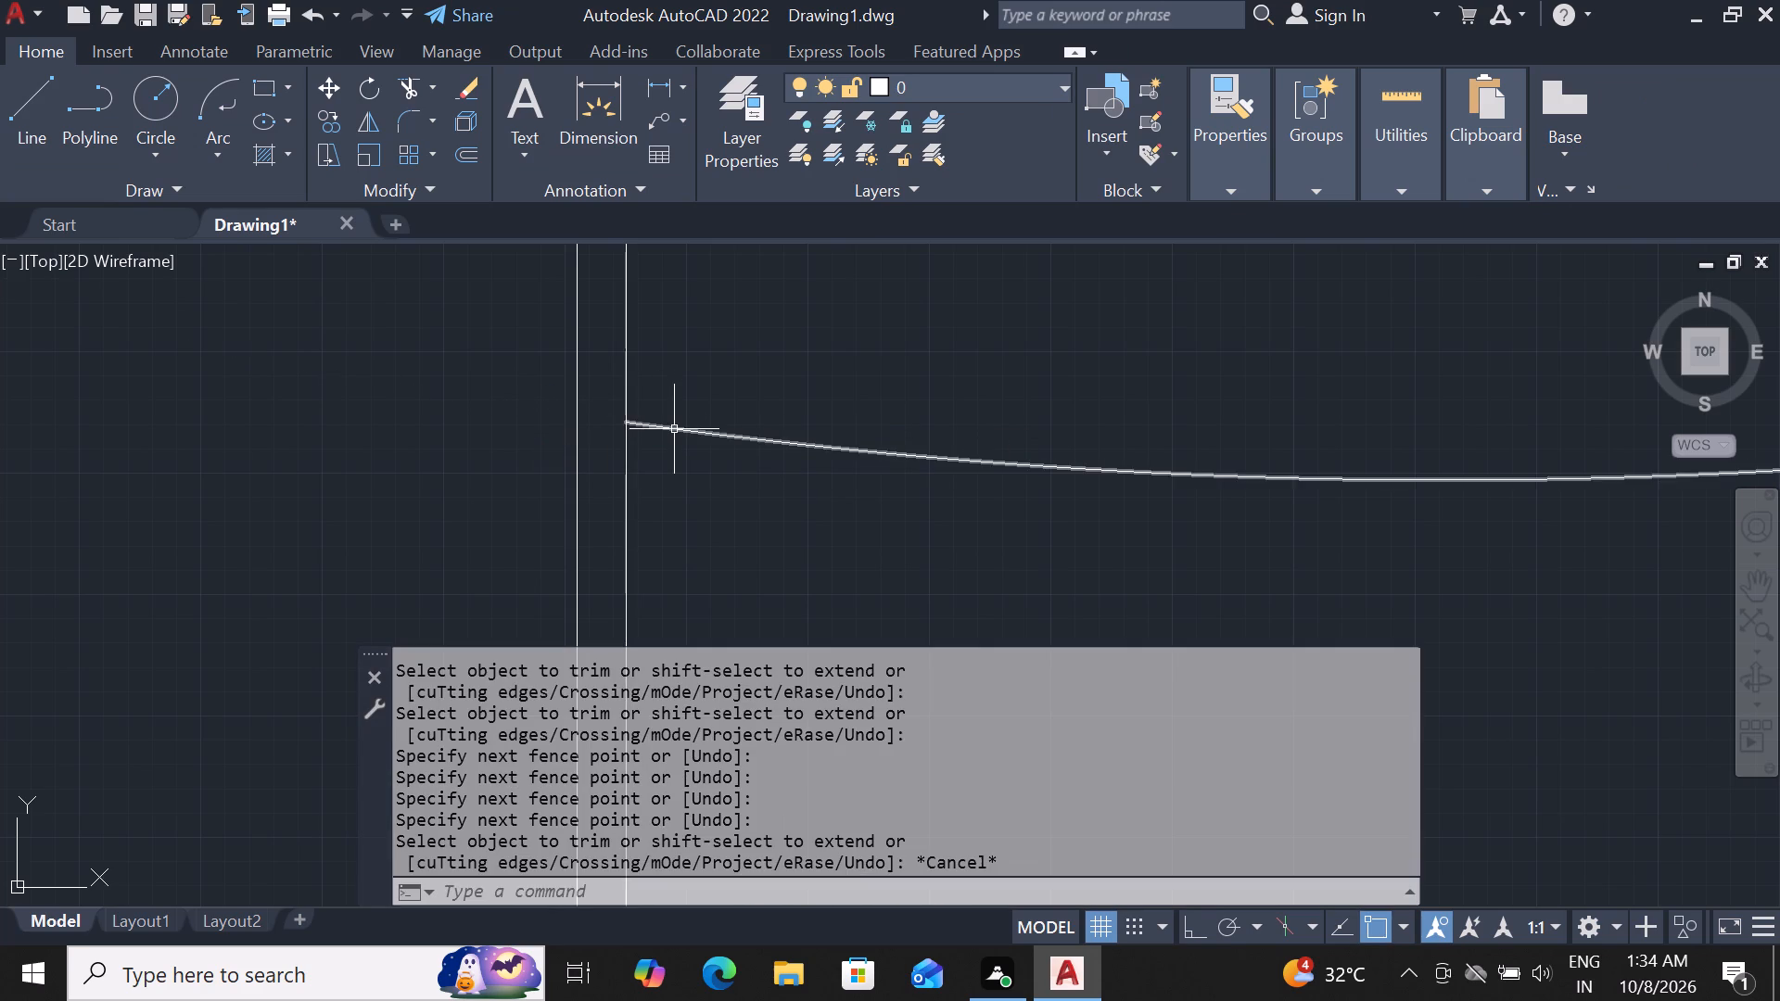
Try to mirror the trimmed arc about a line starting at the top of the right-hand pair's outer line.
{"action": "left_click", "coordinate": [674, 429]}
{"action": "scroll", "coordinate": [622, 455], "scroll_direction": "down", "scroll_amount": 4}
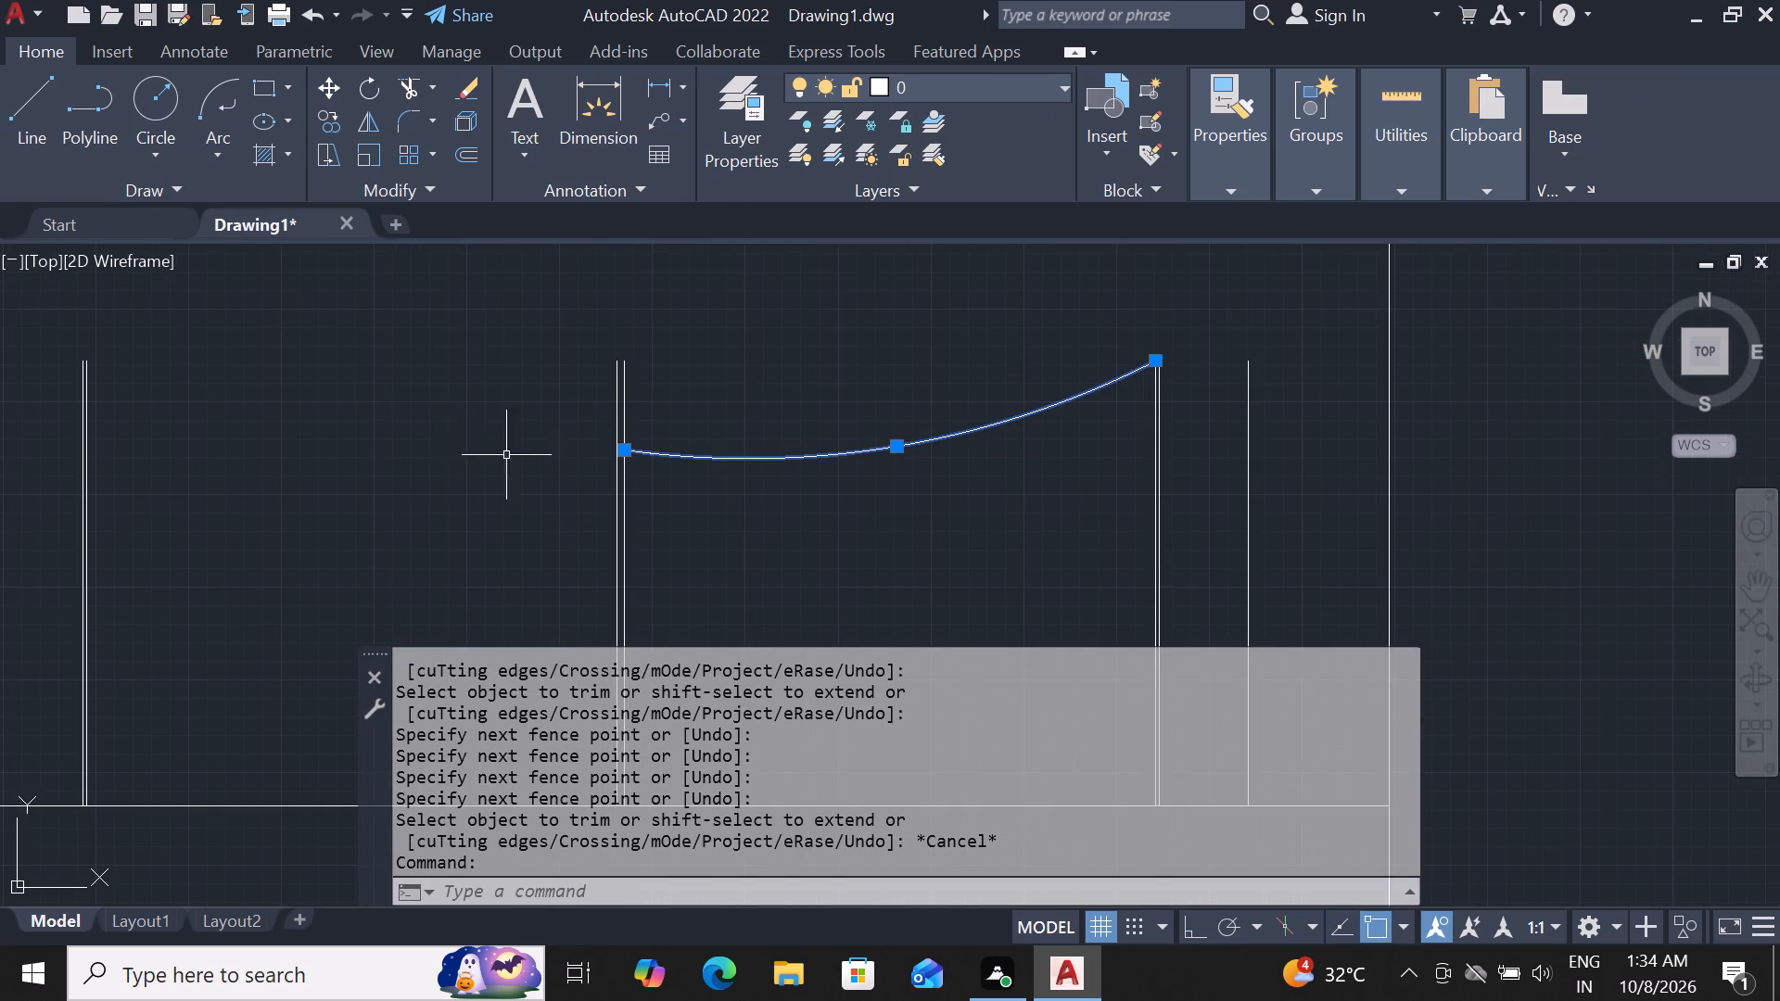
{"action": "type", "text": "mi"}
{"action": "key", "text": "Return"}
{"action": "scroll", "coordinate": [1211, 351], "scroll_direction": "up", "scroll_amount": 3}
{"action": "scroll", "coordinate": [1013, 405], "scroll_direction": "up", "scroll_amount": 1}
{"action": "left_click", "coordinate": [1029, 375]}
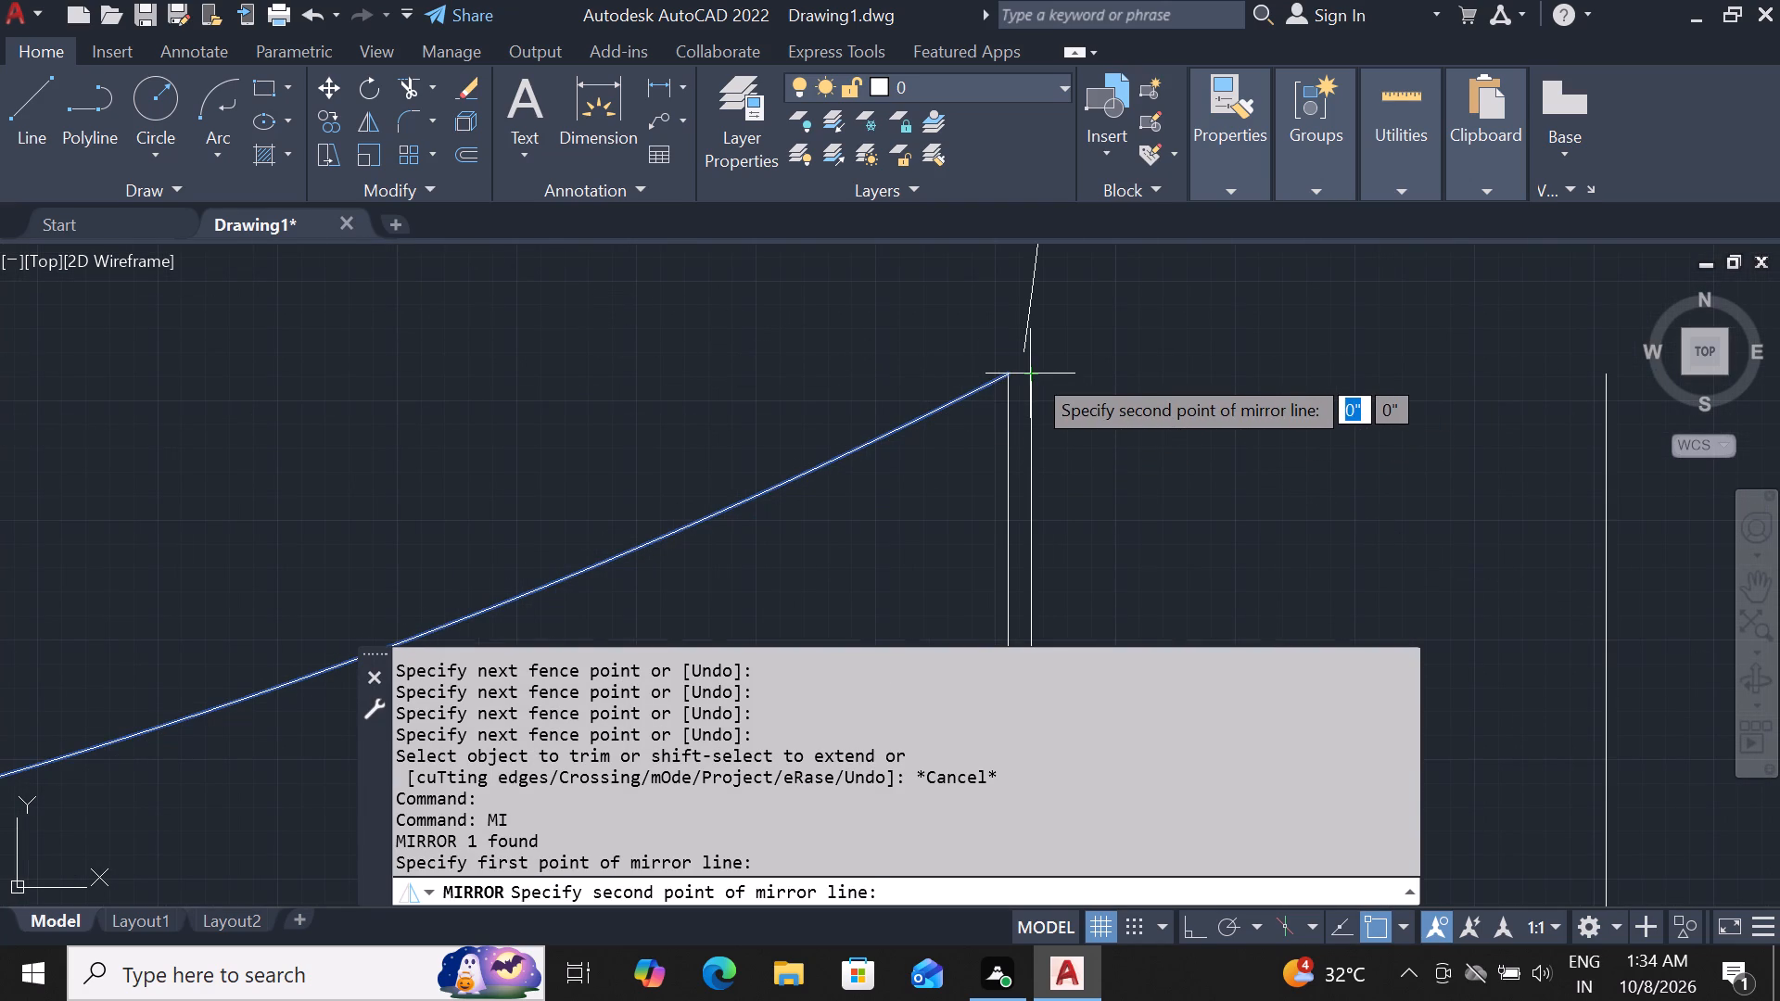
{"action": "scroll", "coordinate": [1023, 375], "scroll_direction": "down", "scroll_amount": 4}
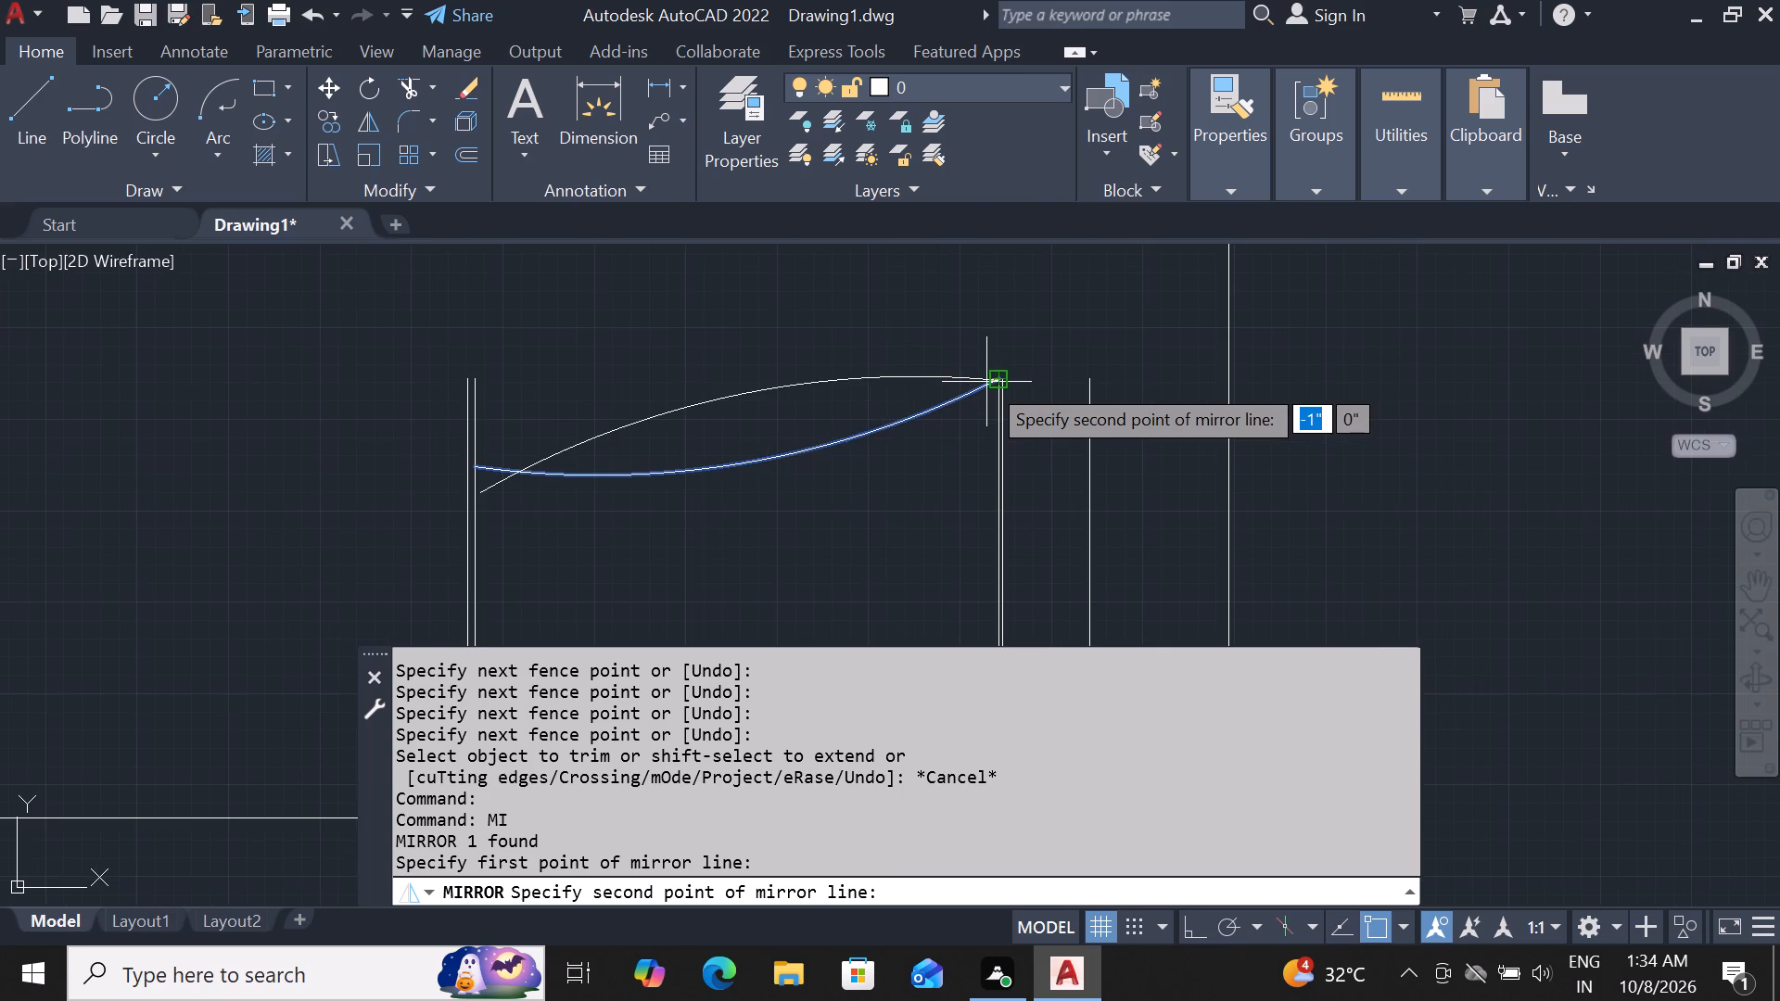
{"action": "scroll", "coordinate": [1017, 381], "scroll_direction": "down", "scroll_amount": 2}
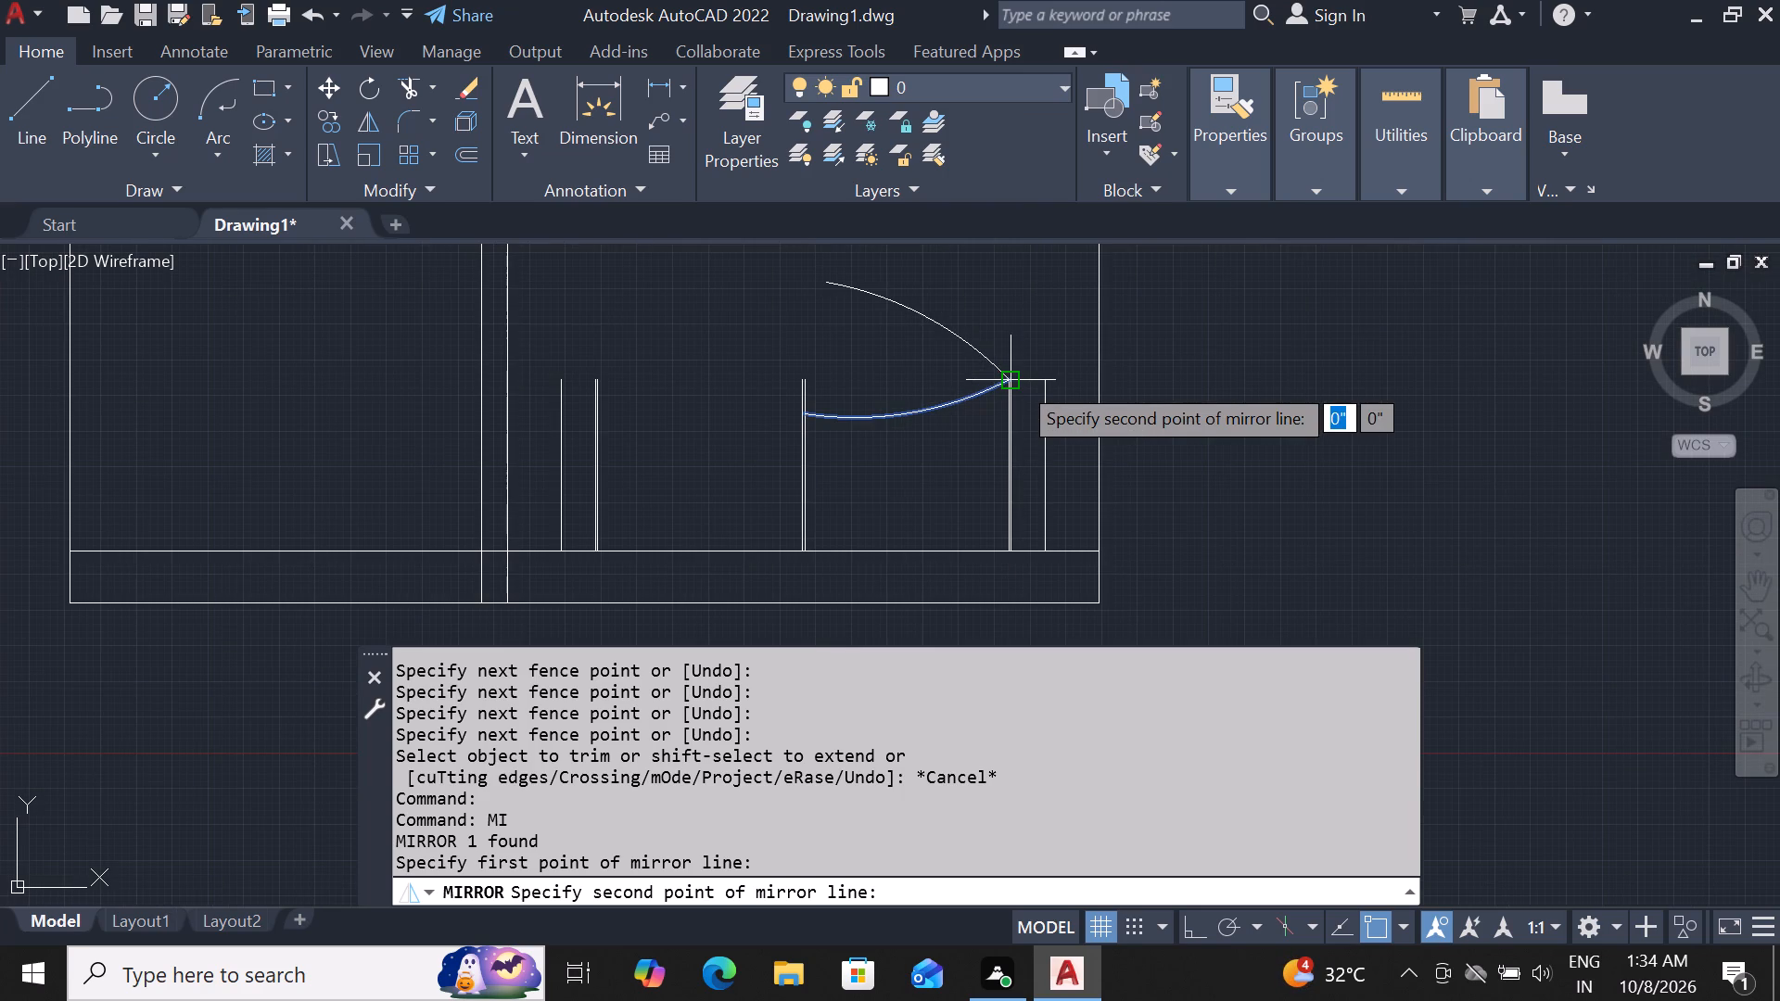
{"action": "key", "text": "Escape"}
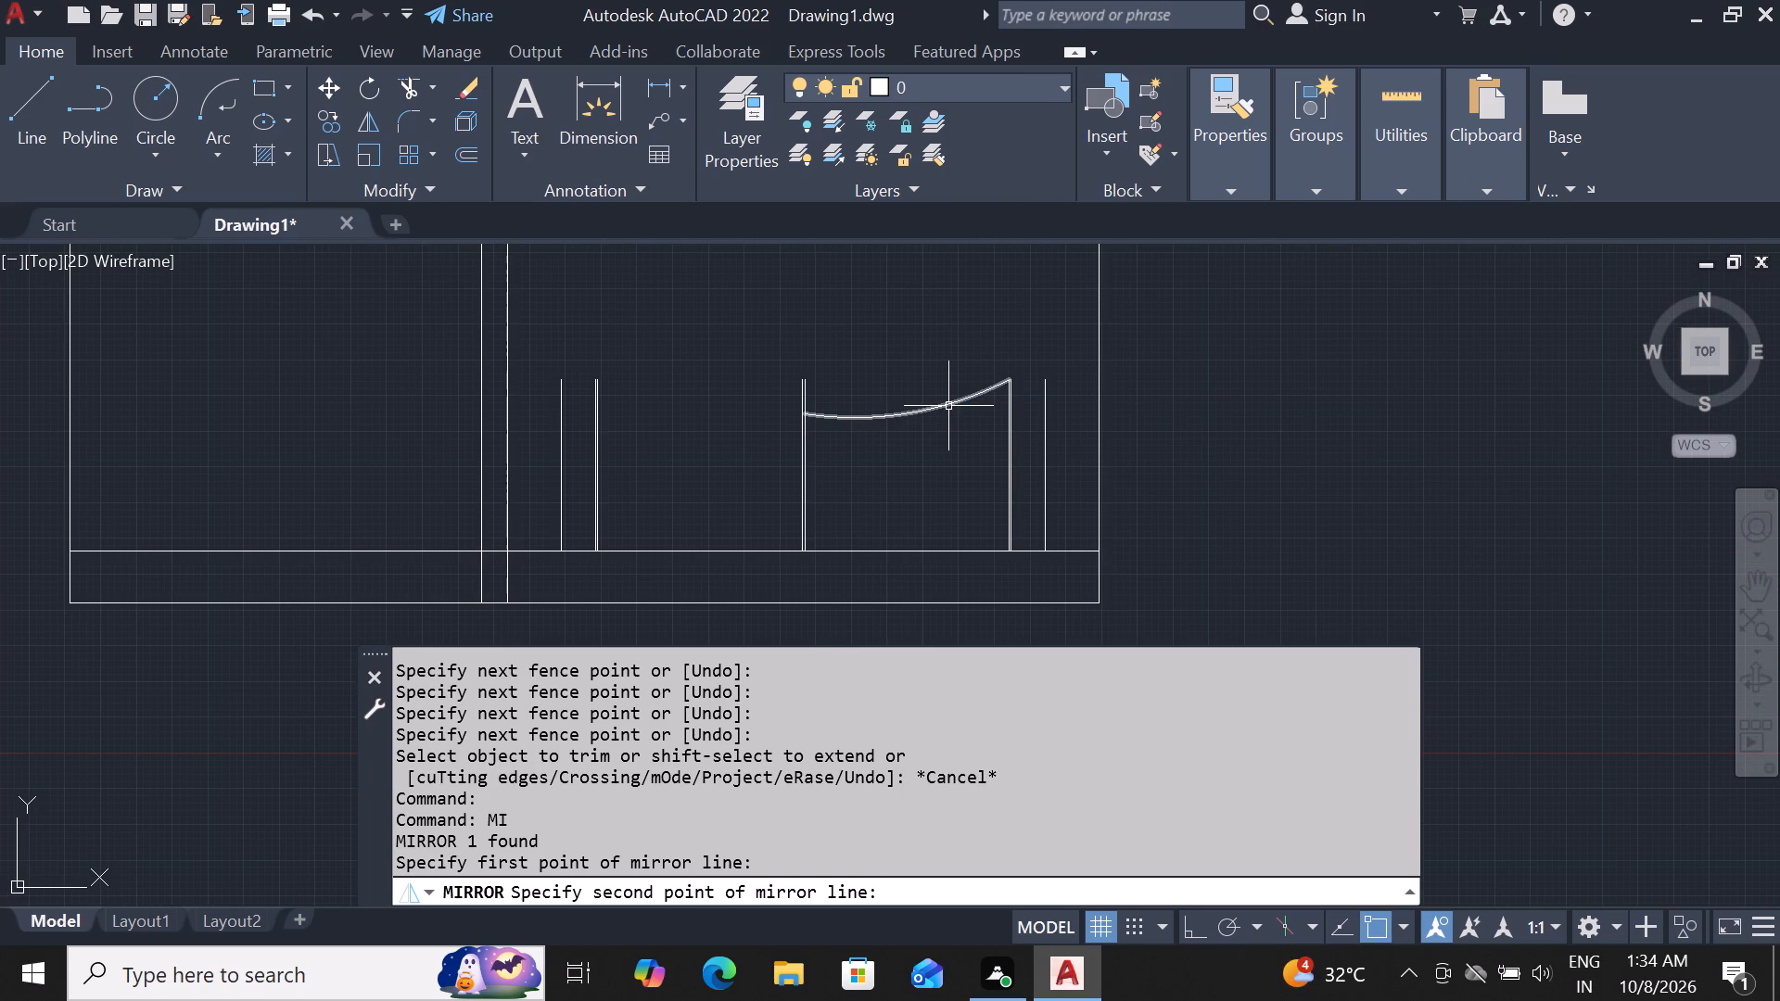
Undo the arc's trimming and the three-point arc itself, leaving only the opening's vertical lines.
{"action": "key", "text": "ctrl+z"}
{"action": "key", "text": "ctrl+z"}
{"action": "scroll", "coordinate": [948, 406], "scroll_direction": "down", "scroll_amount": 5, "text": "ctrl"}
{"action": "scroll", "coordinate": [1118, 387], "scroll_direction": "down", "scroll_amount": 3}
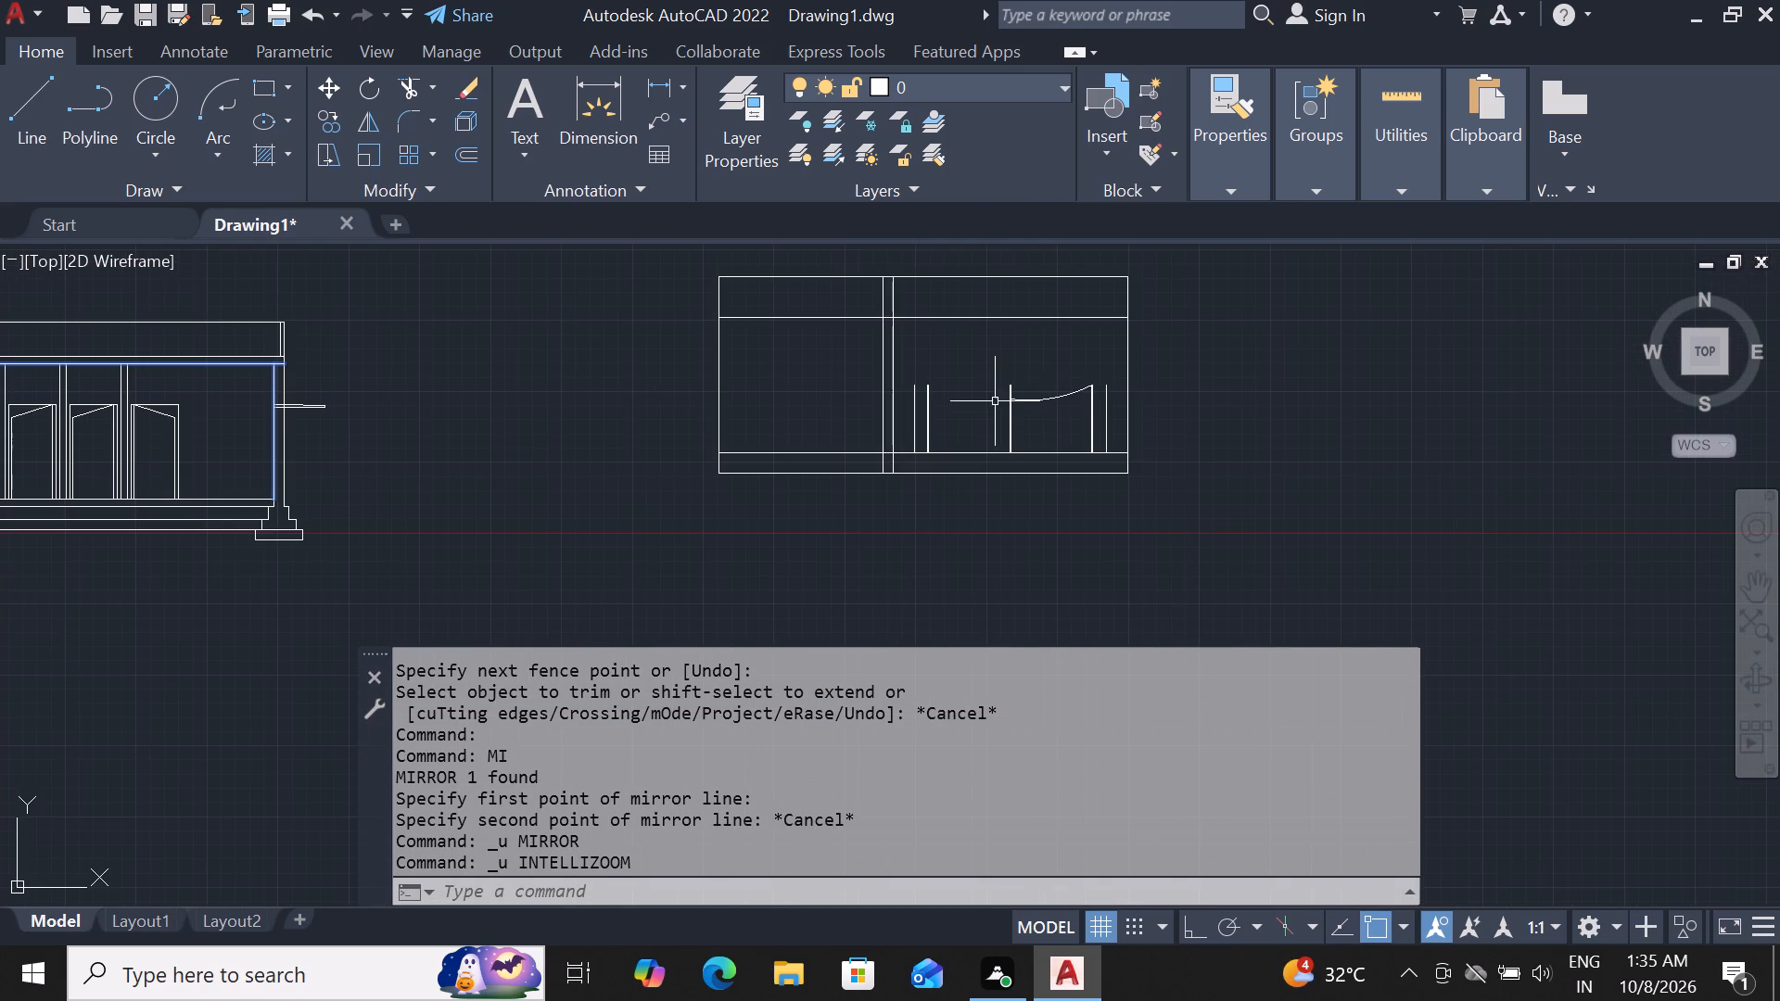
{"action": "scroll", "coordinate": [1140, 392], "scroll_direction": "up", "scroll_amount": 2}
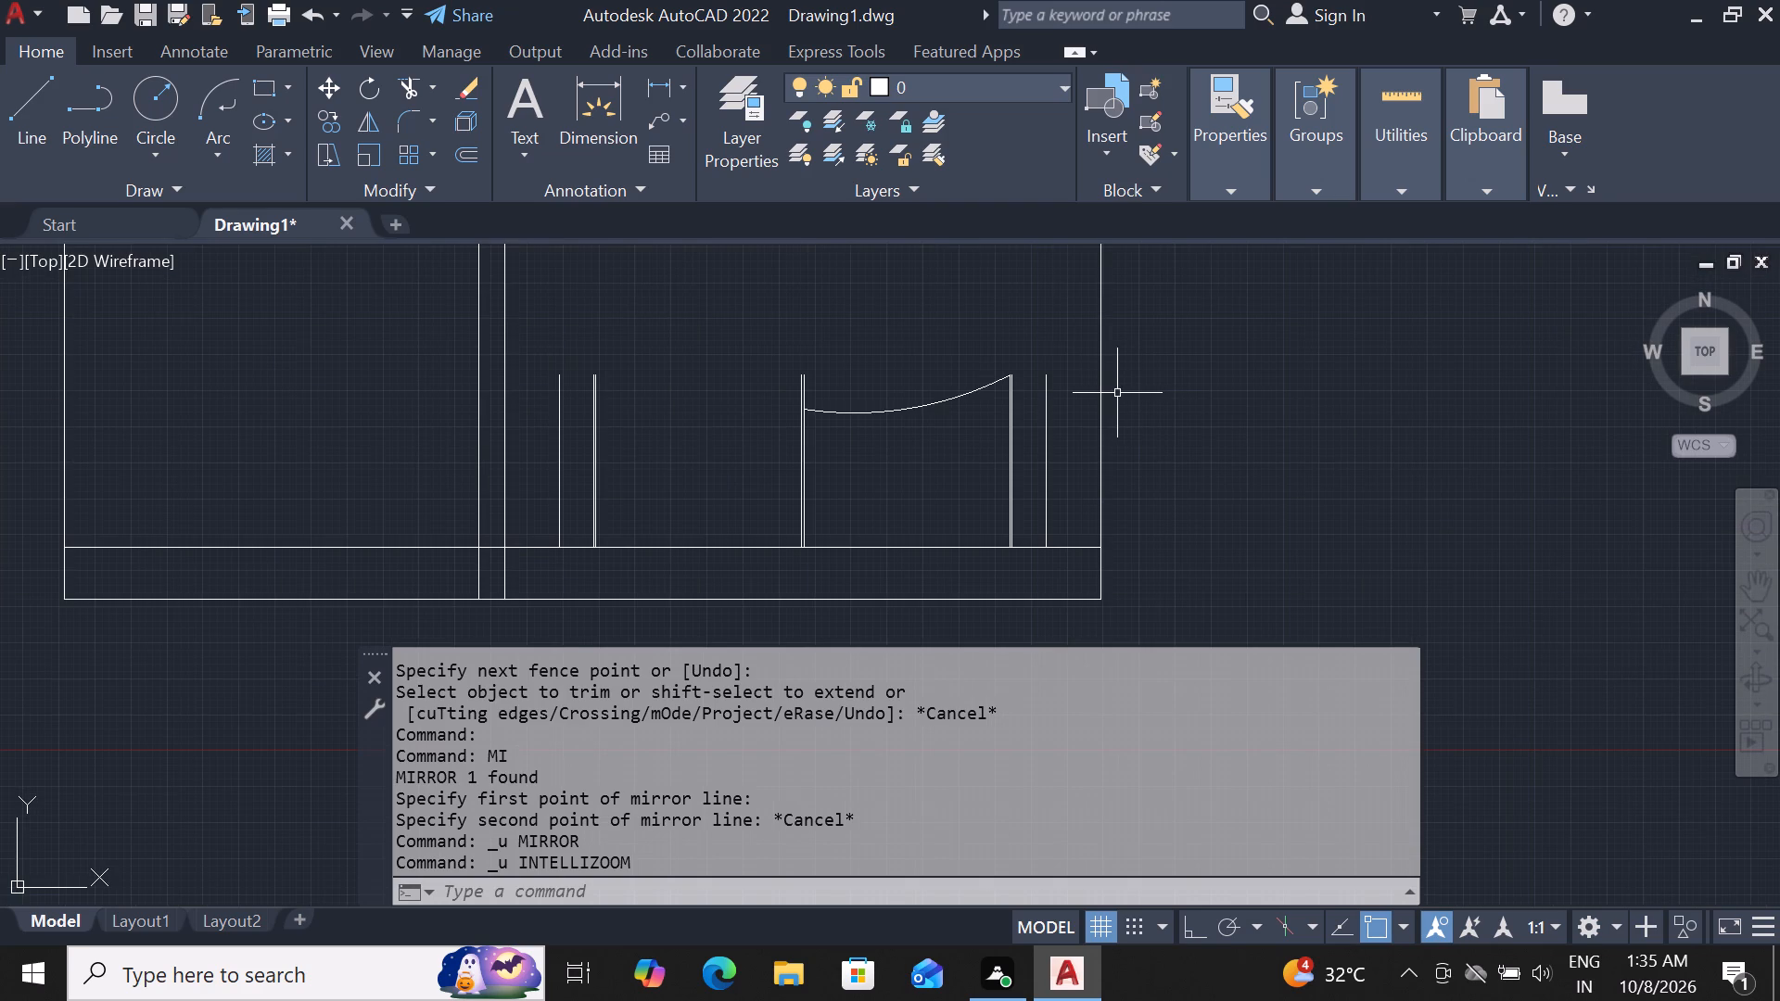
{"action": "key", "text": "ctrl+z"}
{"action": "key", "text": "ctrl+z"}
{"action": "key", "text": "ctrl+z"}
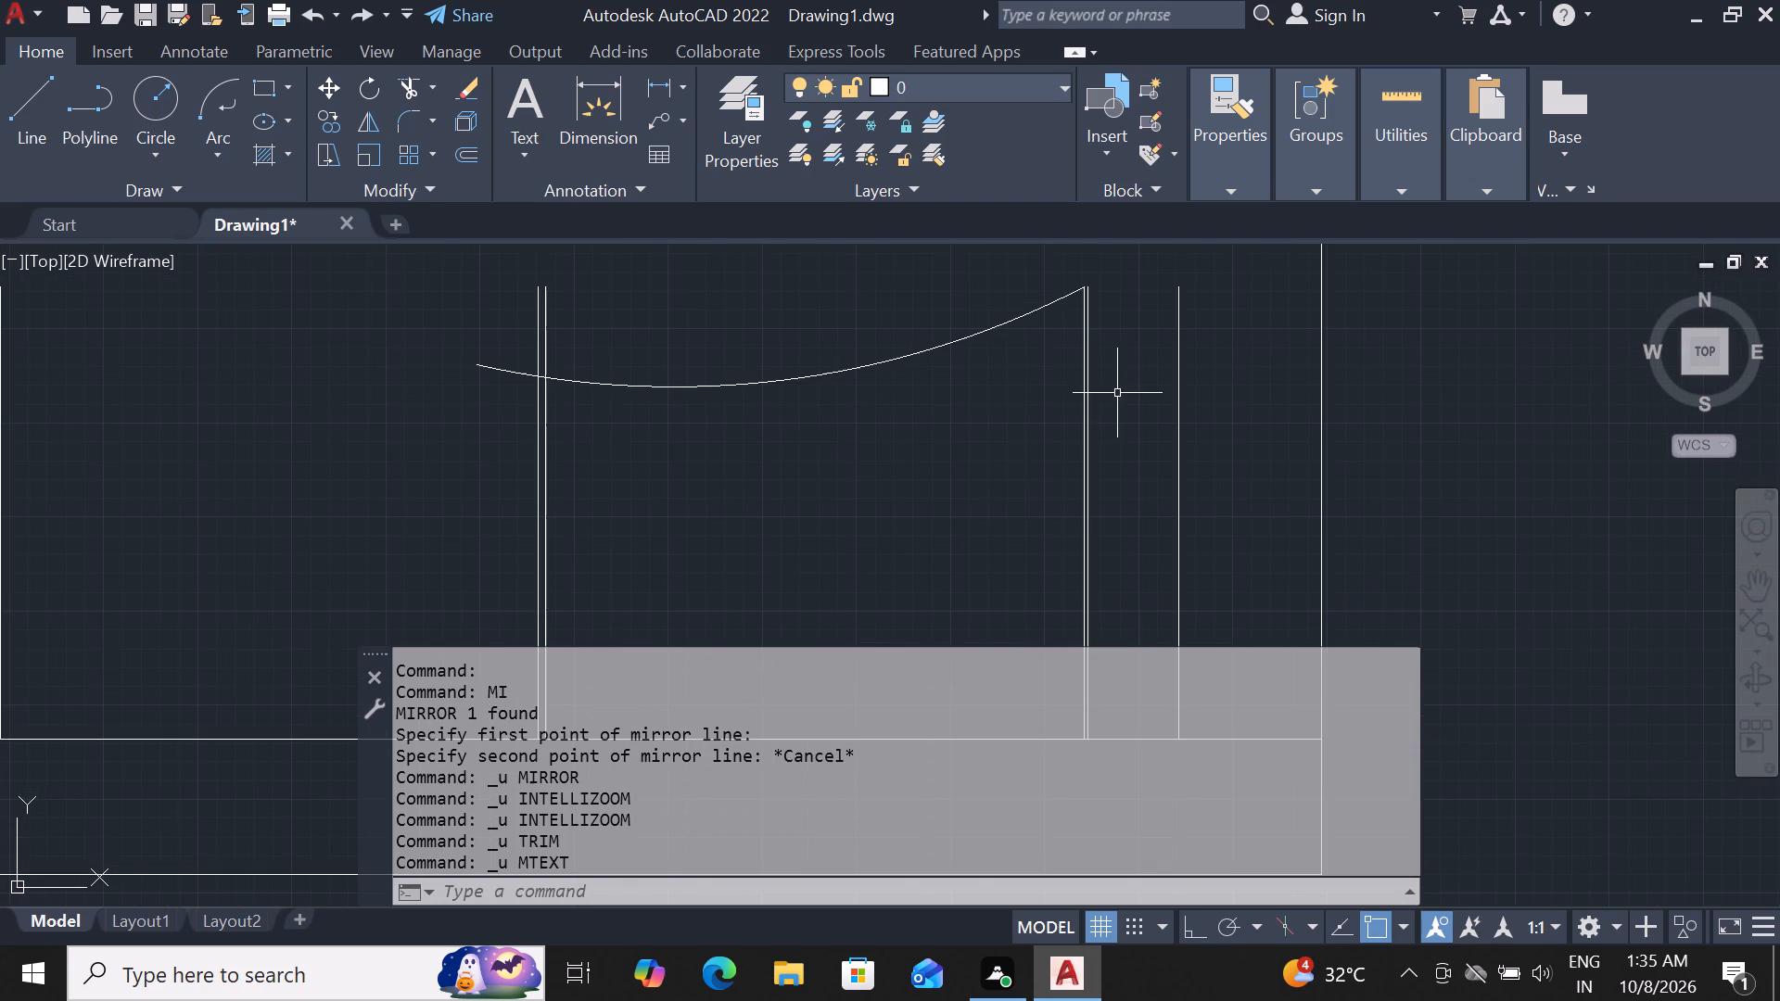
{"action": "scroll", "coordinate": [1117, 393], "scroll_direction": "down", "scroll_amount": 3, "text": "ctrl"}
{"action": "key", "text": "ctrl+z"}
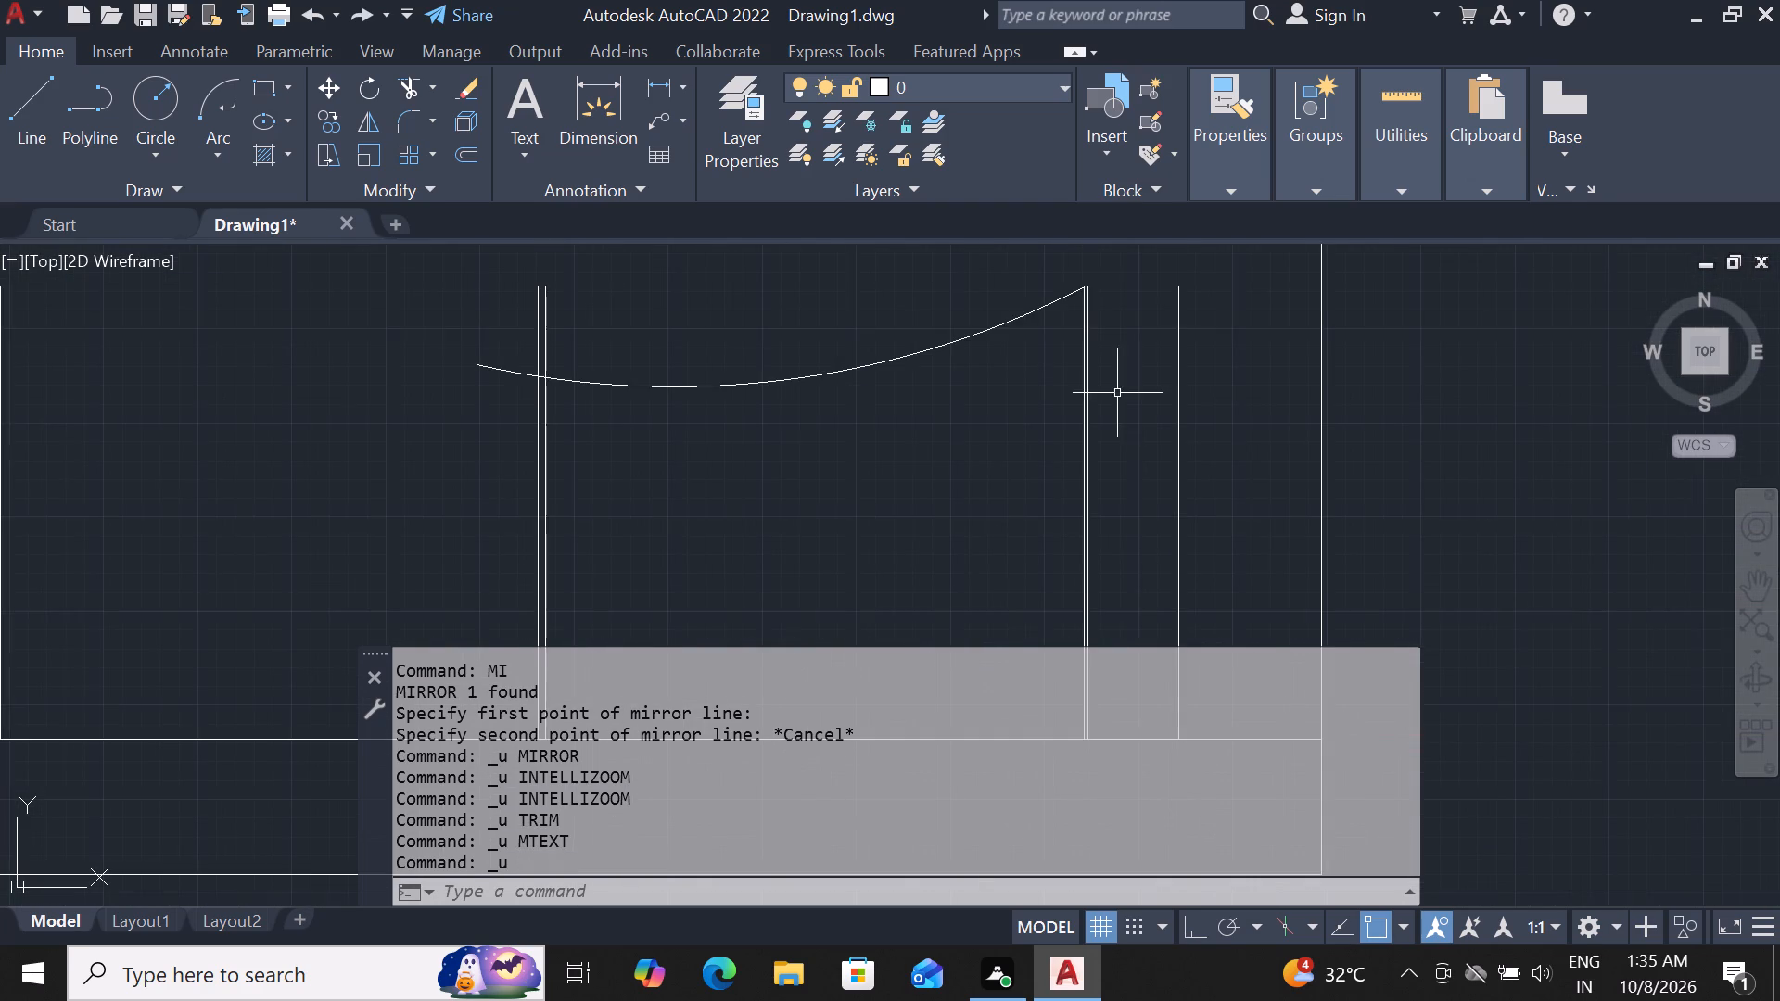
{"action": "key", "text": "ctrl+z"}
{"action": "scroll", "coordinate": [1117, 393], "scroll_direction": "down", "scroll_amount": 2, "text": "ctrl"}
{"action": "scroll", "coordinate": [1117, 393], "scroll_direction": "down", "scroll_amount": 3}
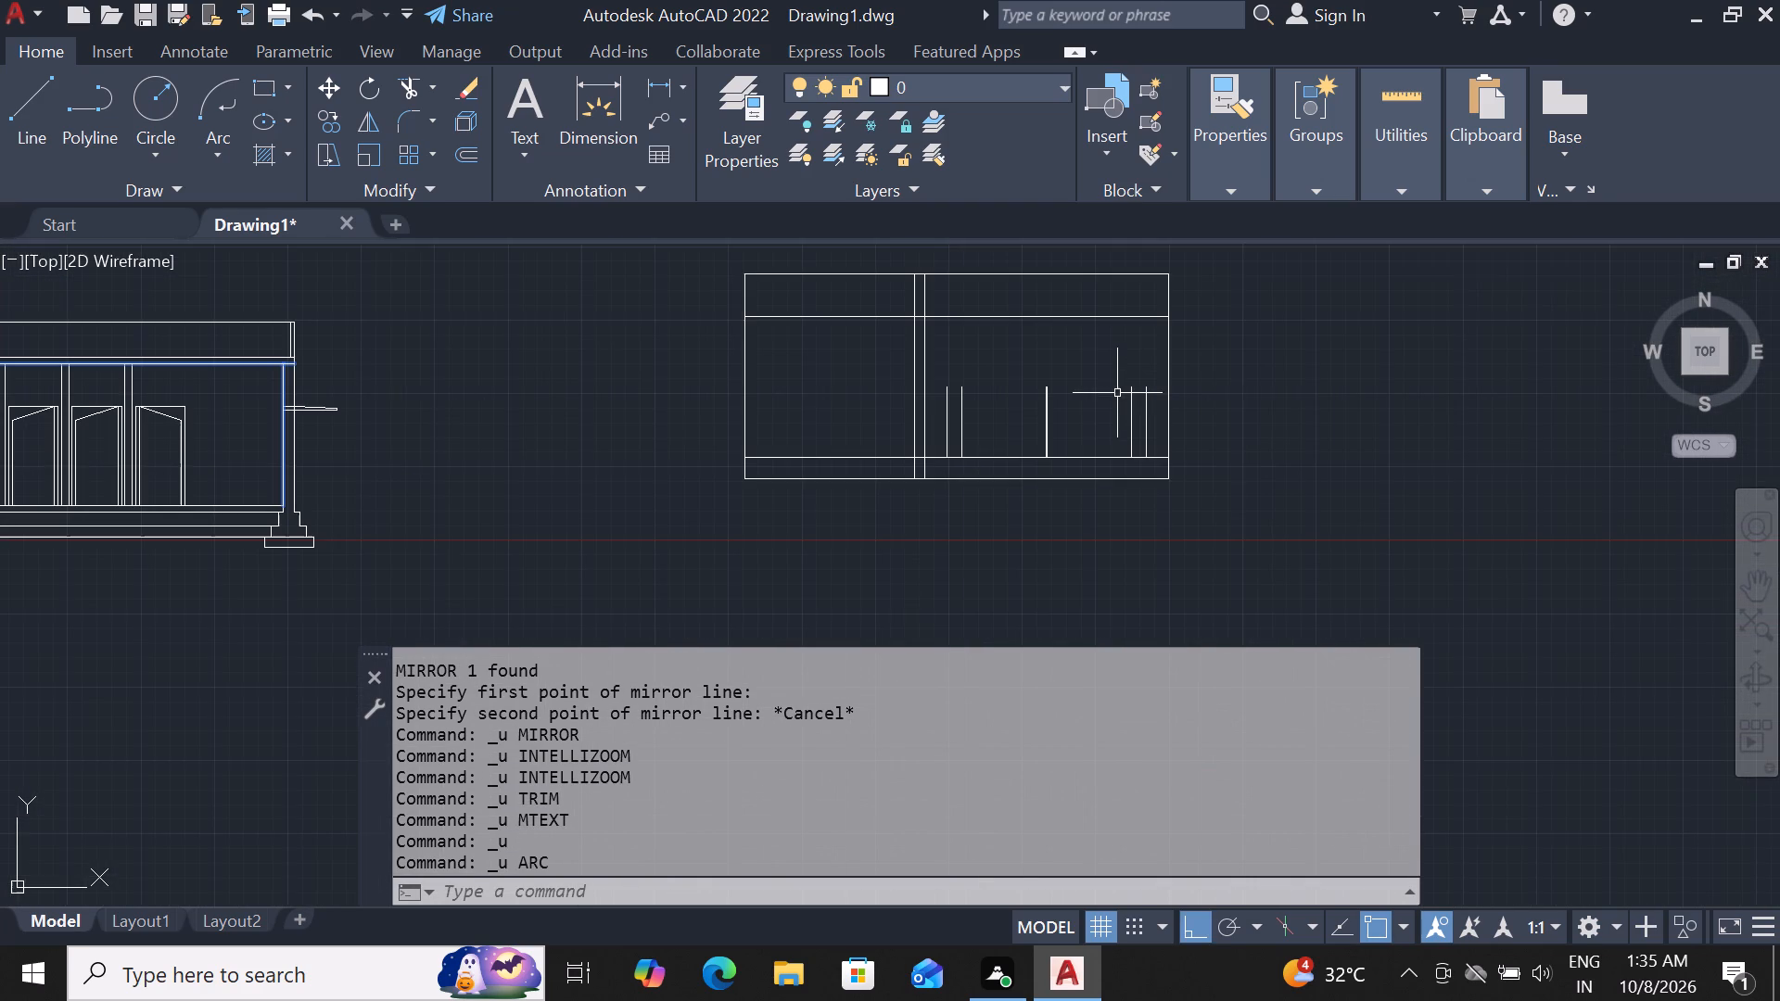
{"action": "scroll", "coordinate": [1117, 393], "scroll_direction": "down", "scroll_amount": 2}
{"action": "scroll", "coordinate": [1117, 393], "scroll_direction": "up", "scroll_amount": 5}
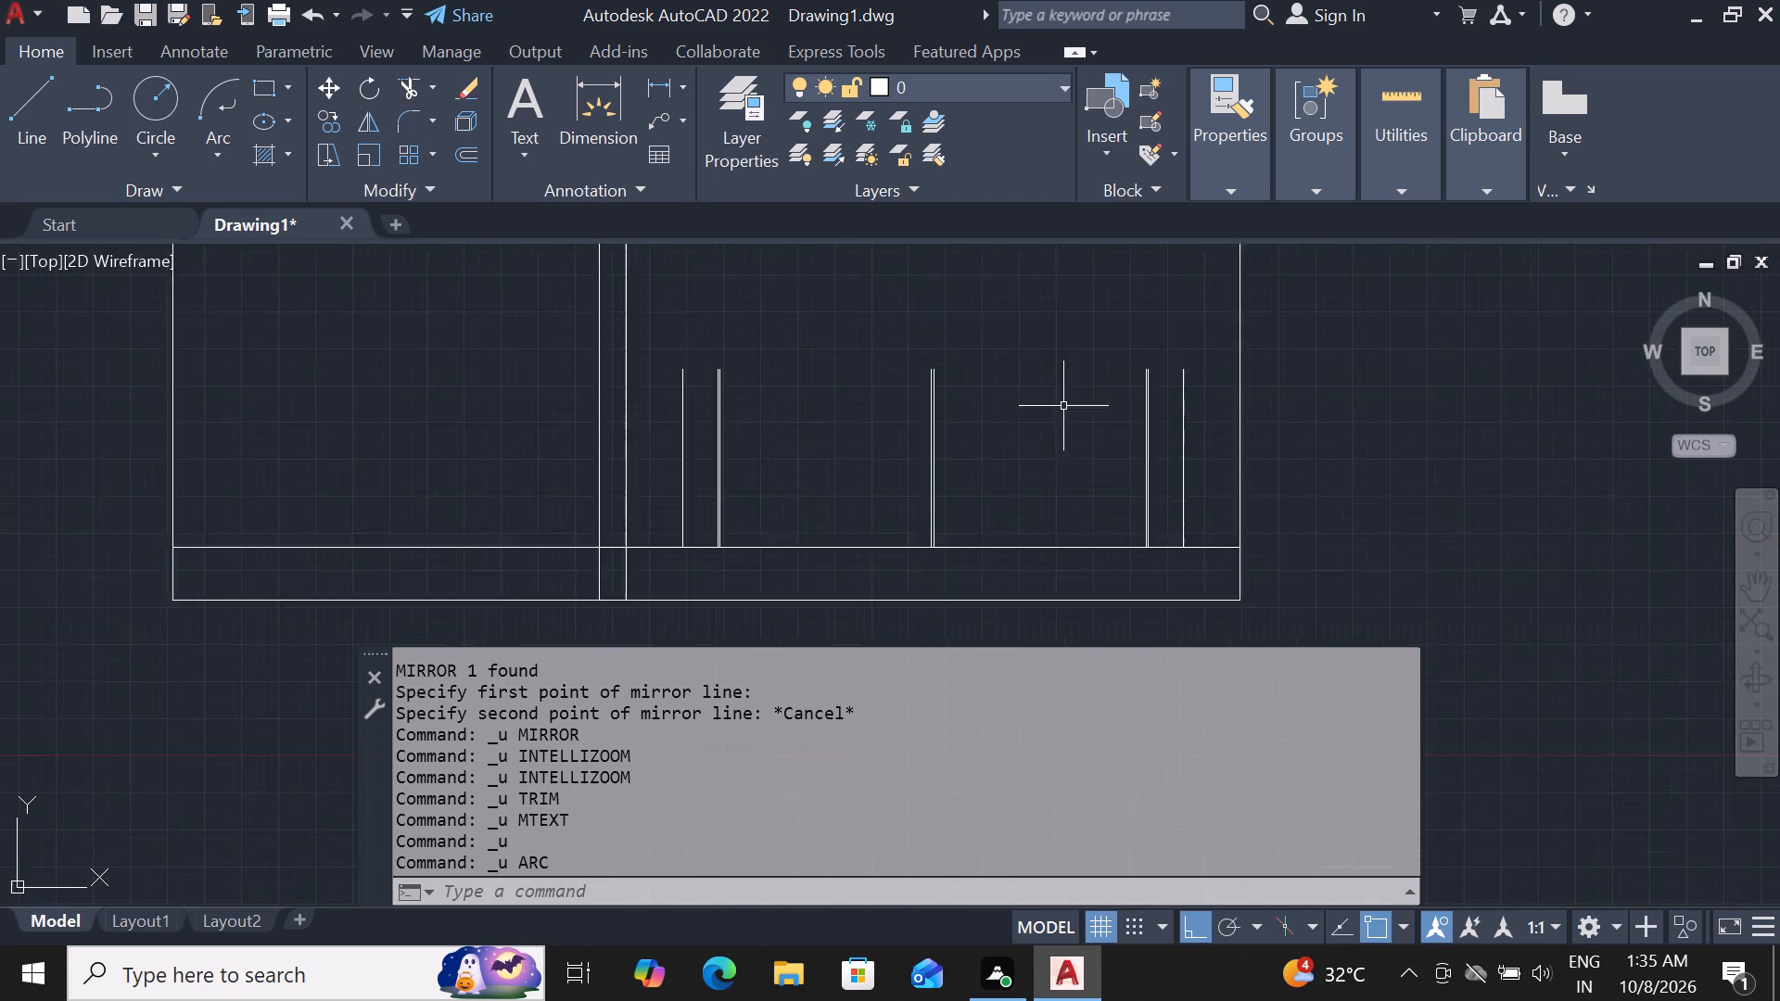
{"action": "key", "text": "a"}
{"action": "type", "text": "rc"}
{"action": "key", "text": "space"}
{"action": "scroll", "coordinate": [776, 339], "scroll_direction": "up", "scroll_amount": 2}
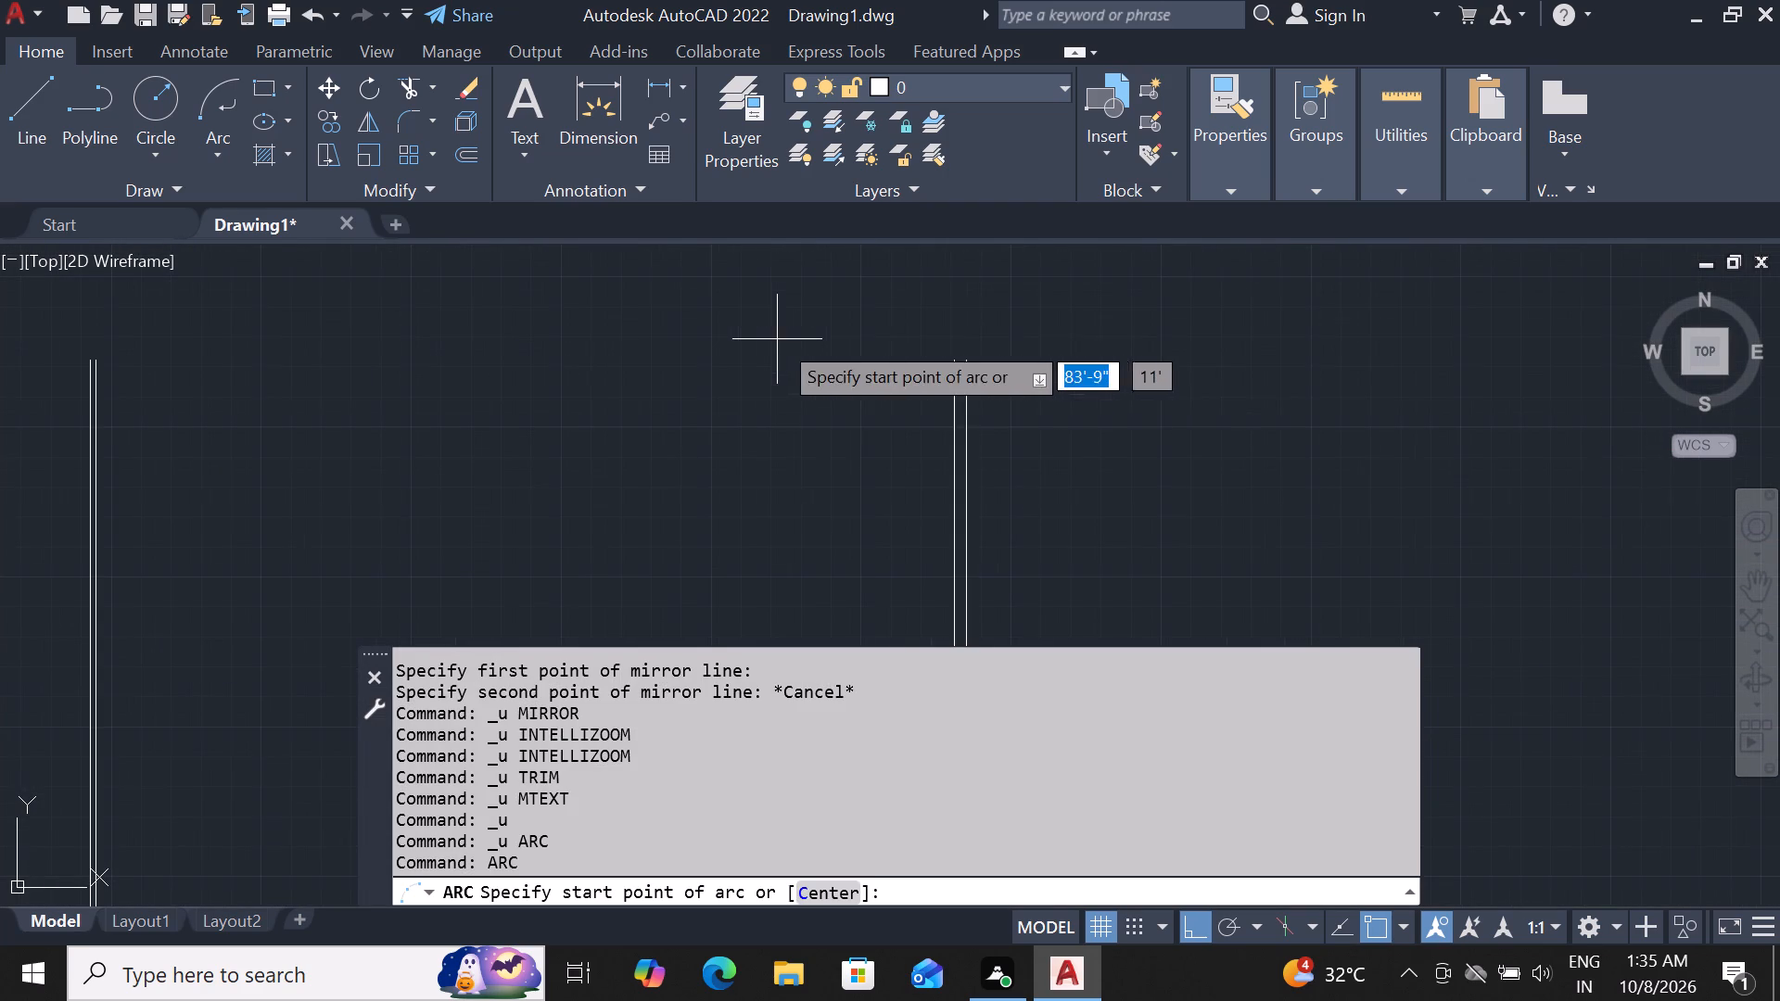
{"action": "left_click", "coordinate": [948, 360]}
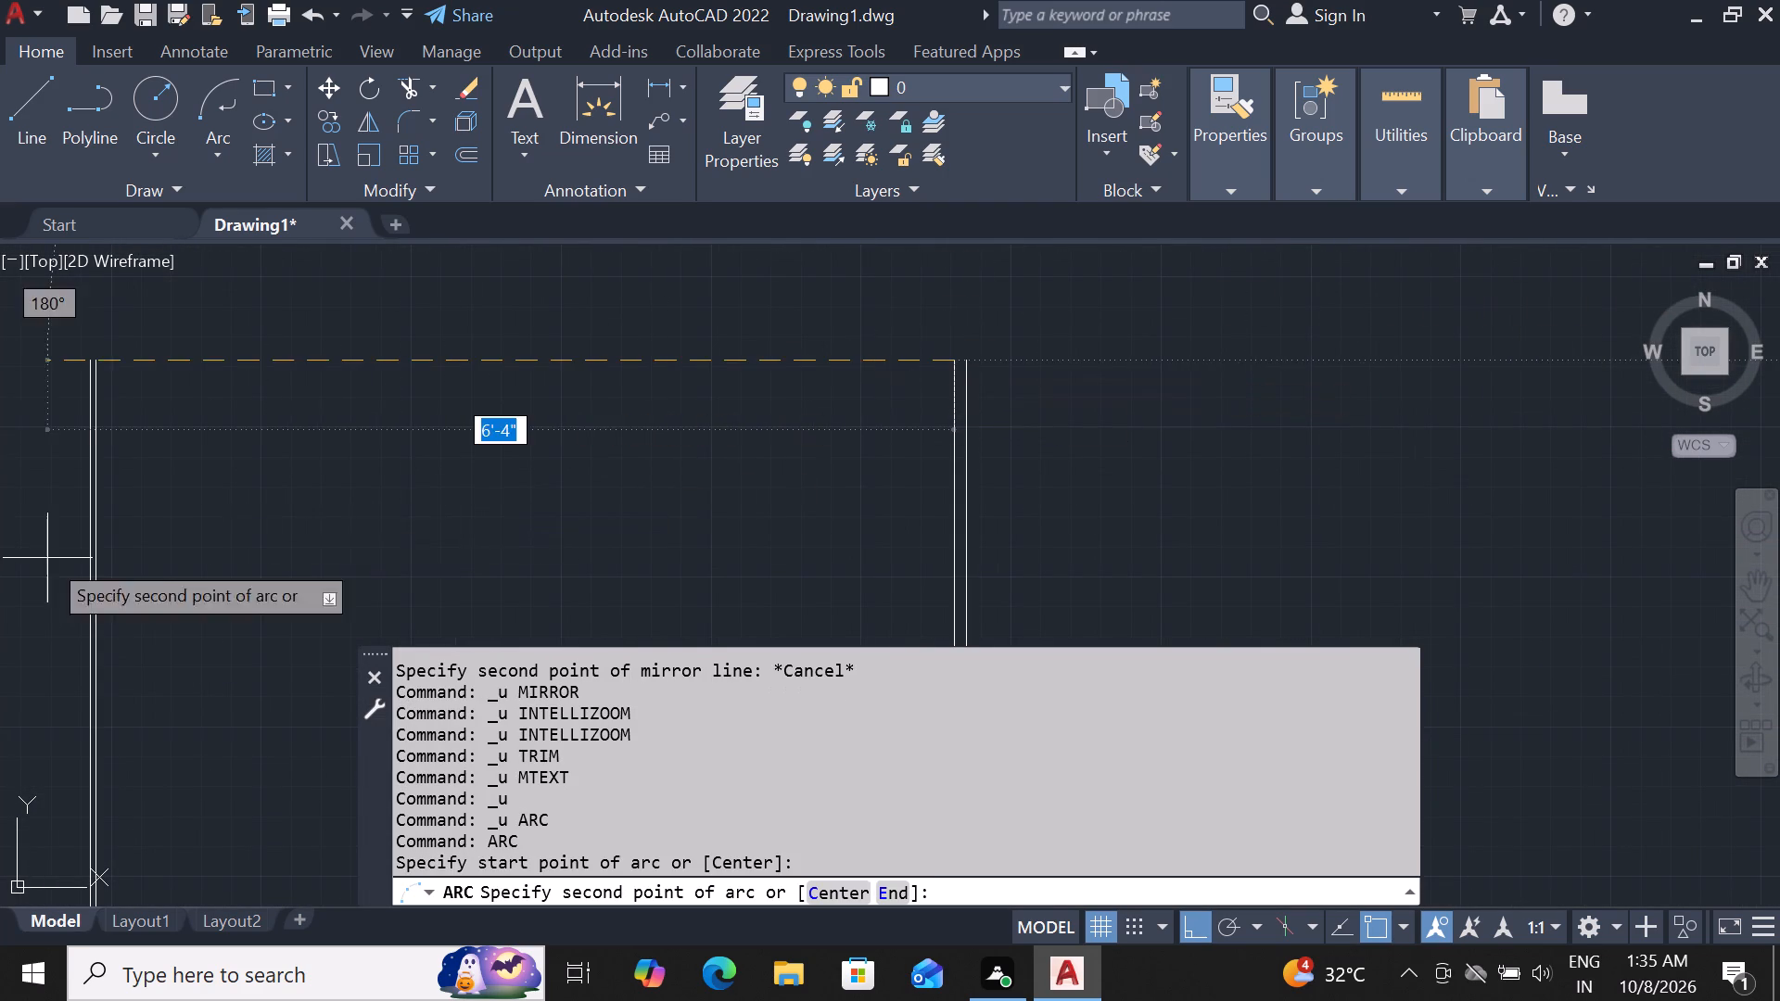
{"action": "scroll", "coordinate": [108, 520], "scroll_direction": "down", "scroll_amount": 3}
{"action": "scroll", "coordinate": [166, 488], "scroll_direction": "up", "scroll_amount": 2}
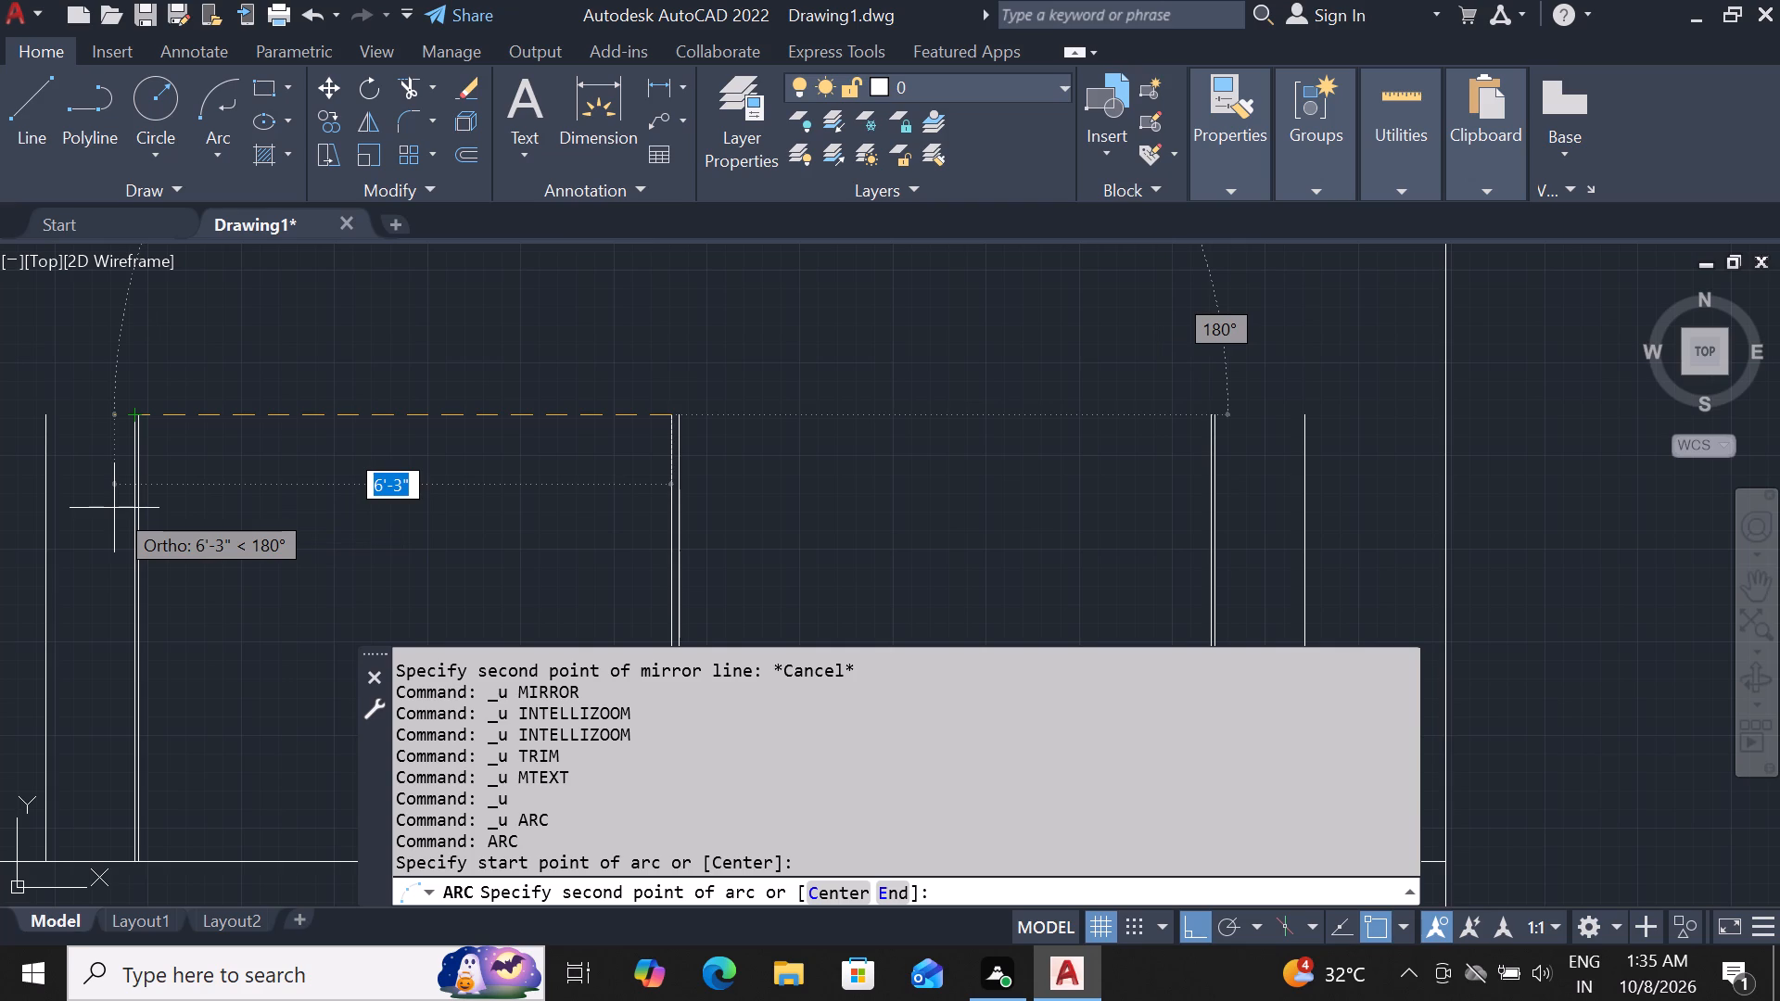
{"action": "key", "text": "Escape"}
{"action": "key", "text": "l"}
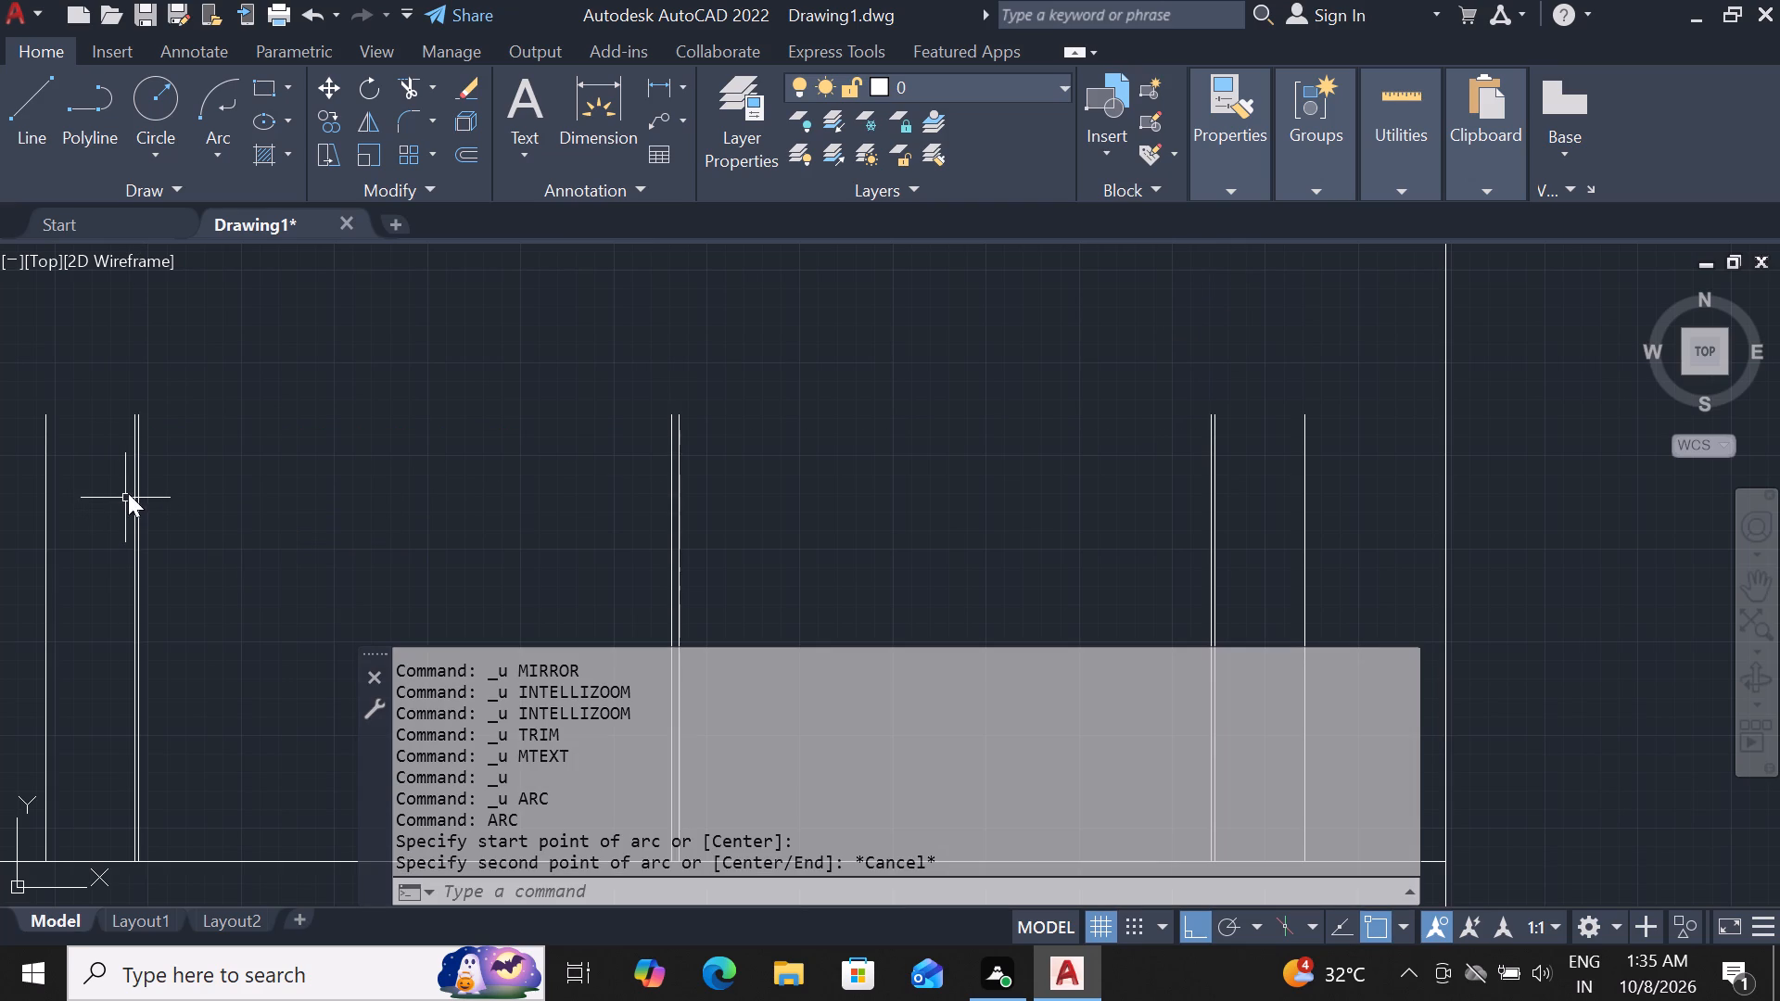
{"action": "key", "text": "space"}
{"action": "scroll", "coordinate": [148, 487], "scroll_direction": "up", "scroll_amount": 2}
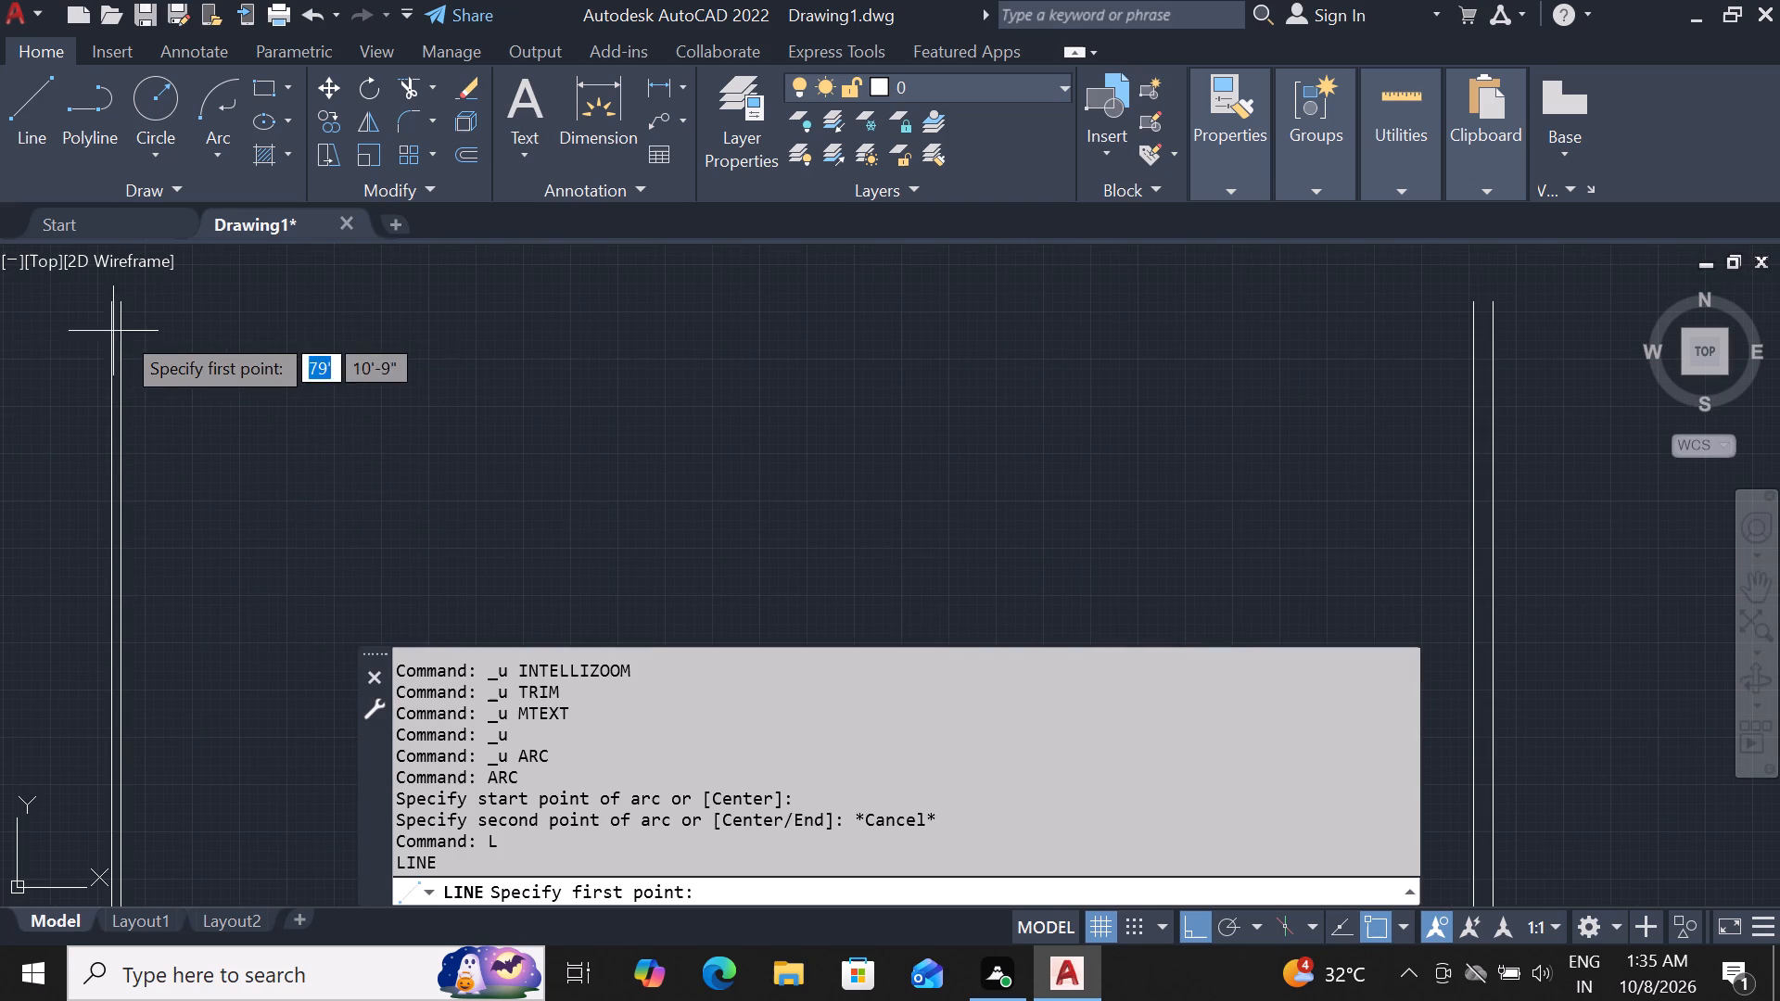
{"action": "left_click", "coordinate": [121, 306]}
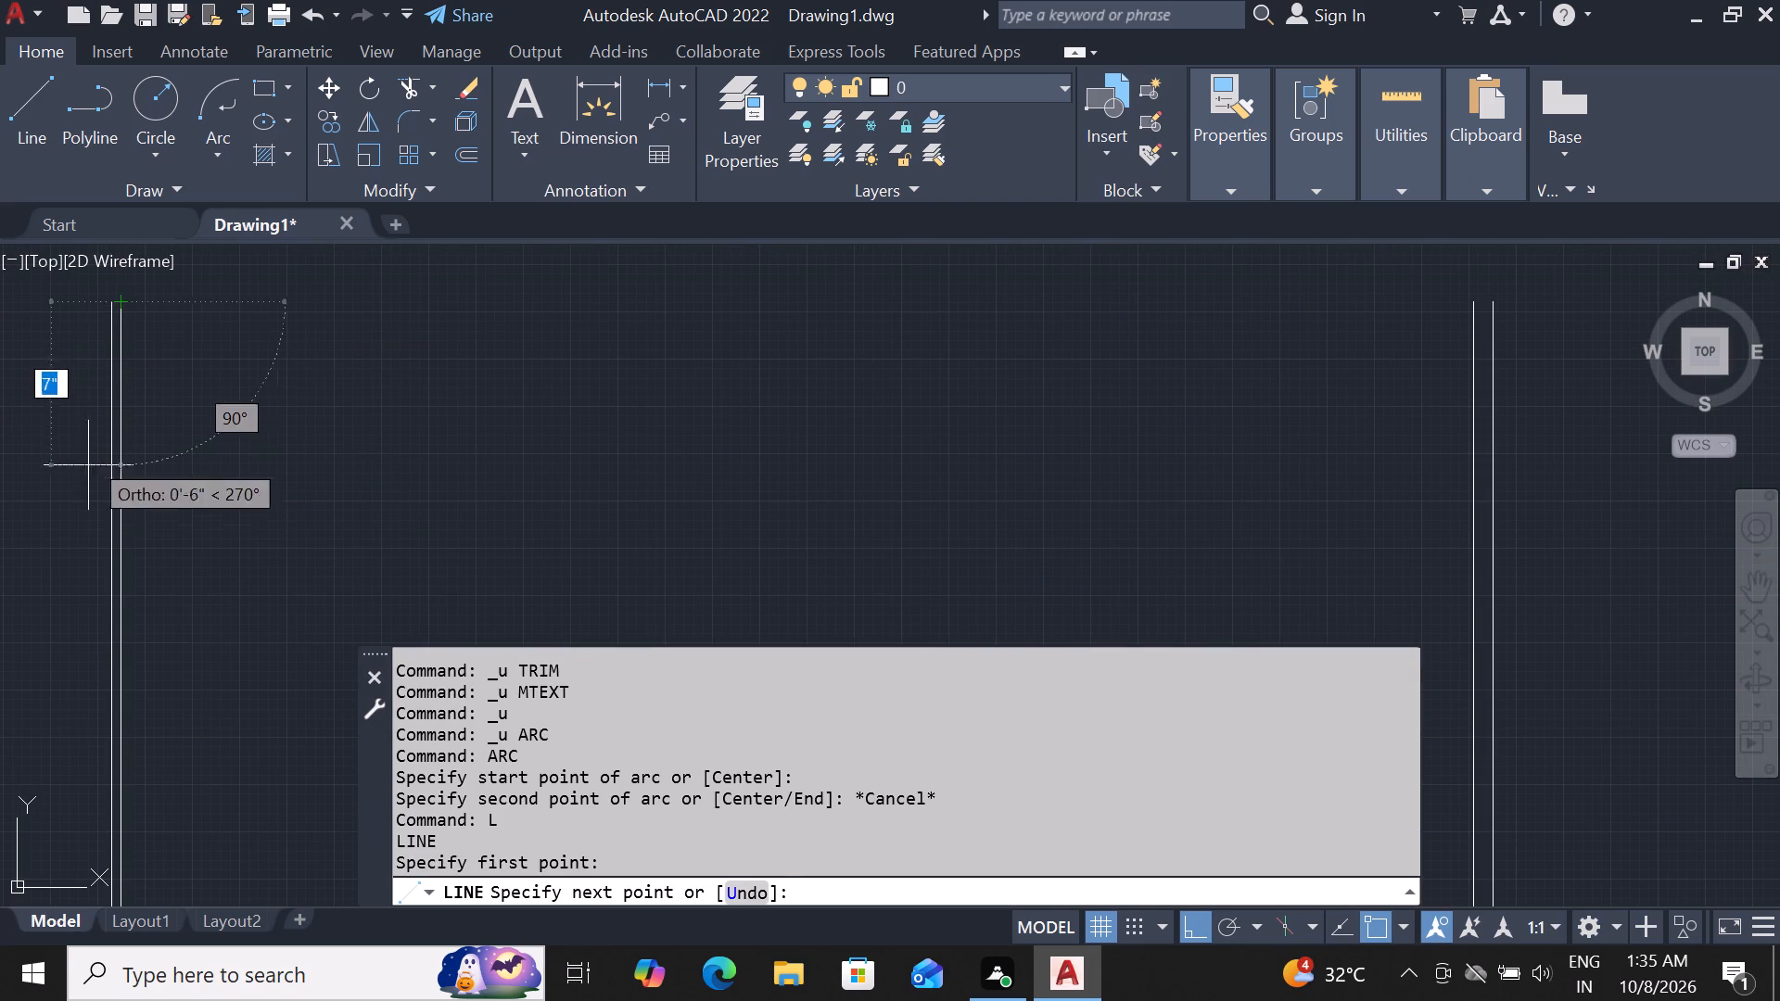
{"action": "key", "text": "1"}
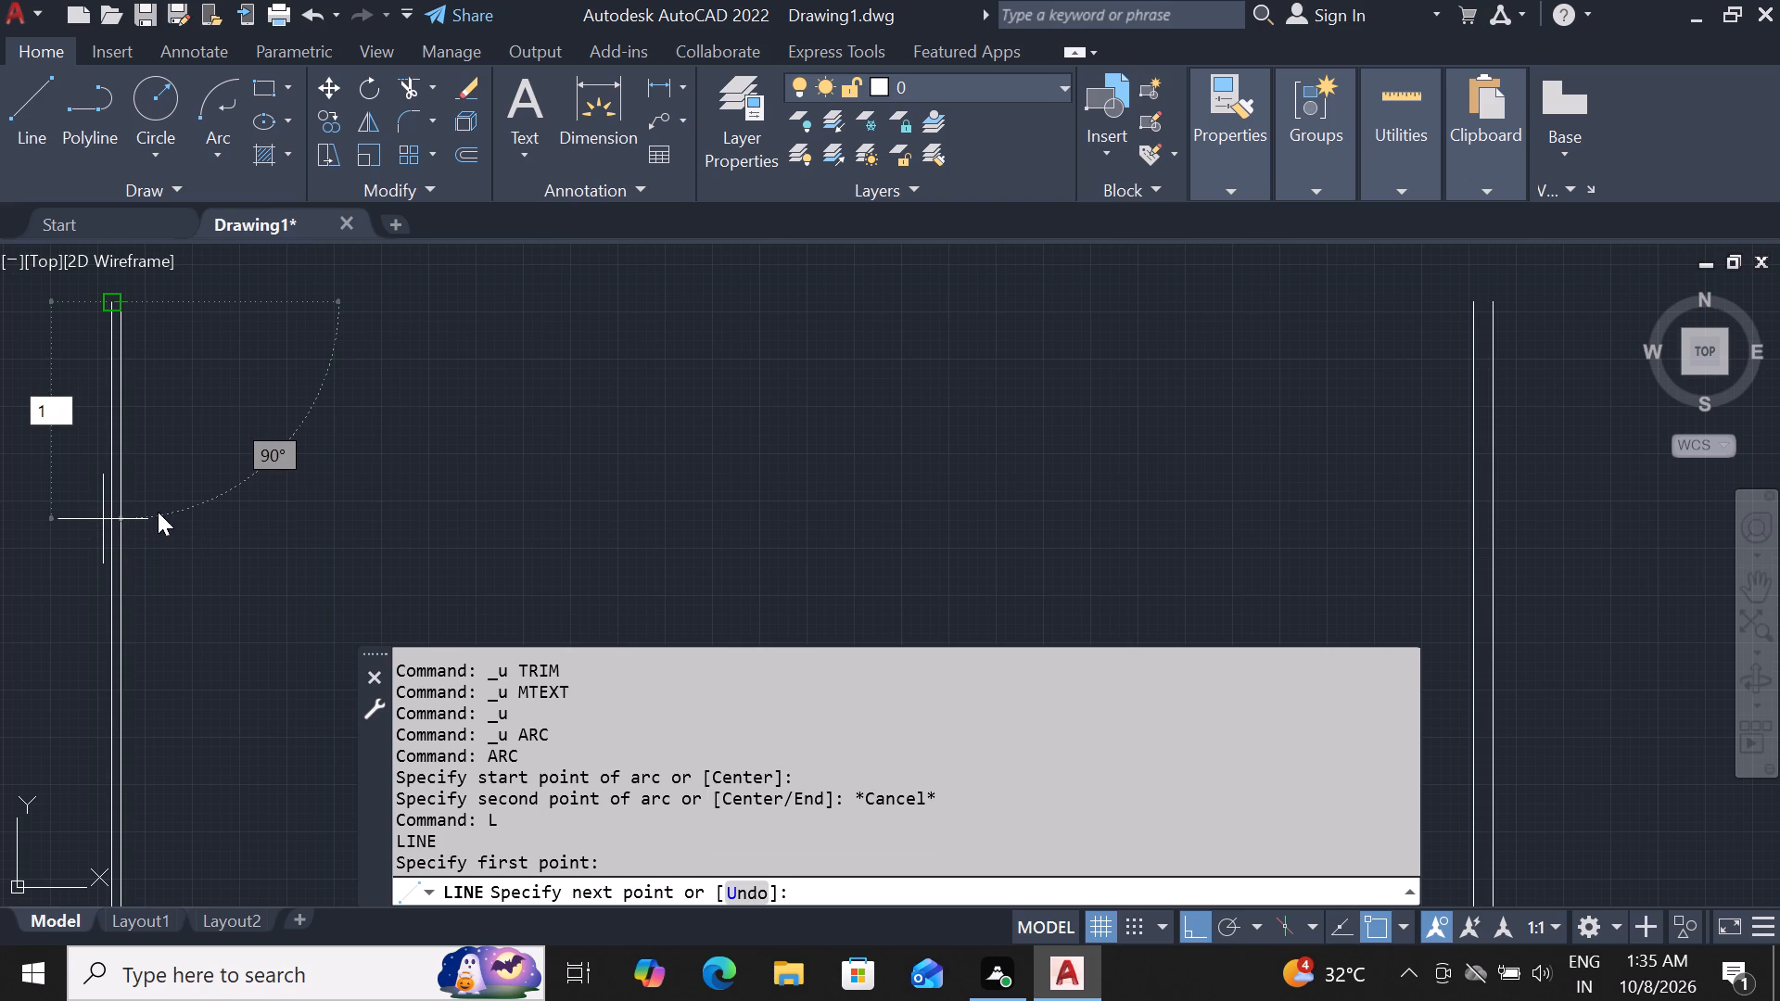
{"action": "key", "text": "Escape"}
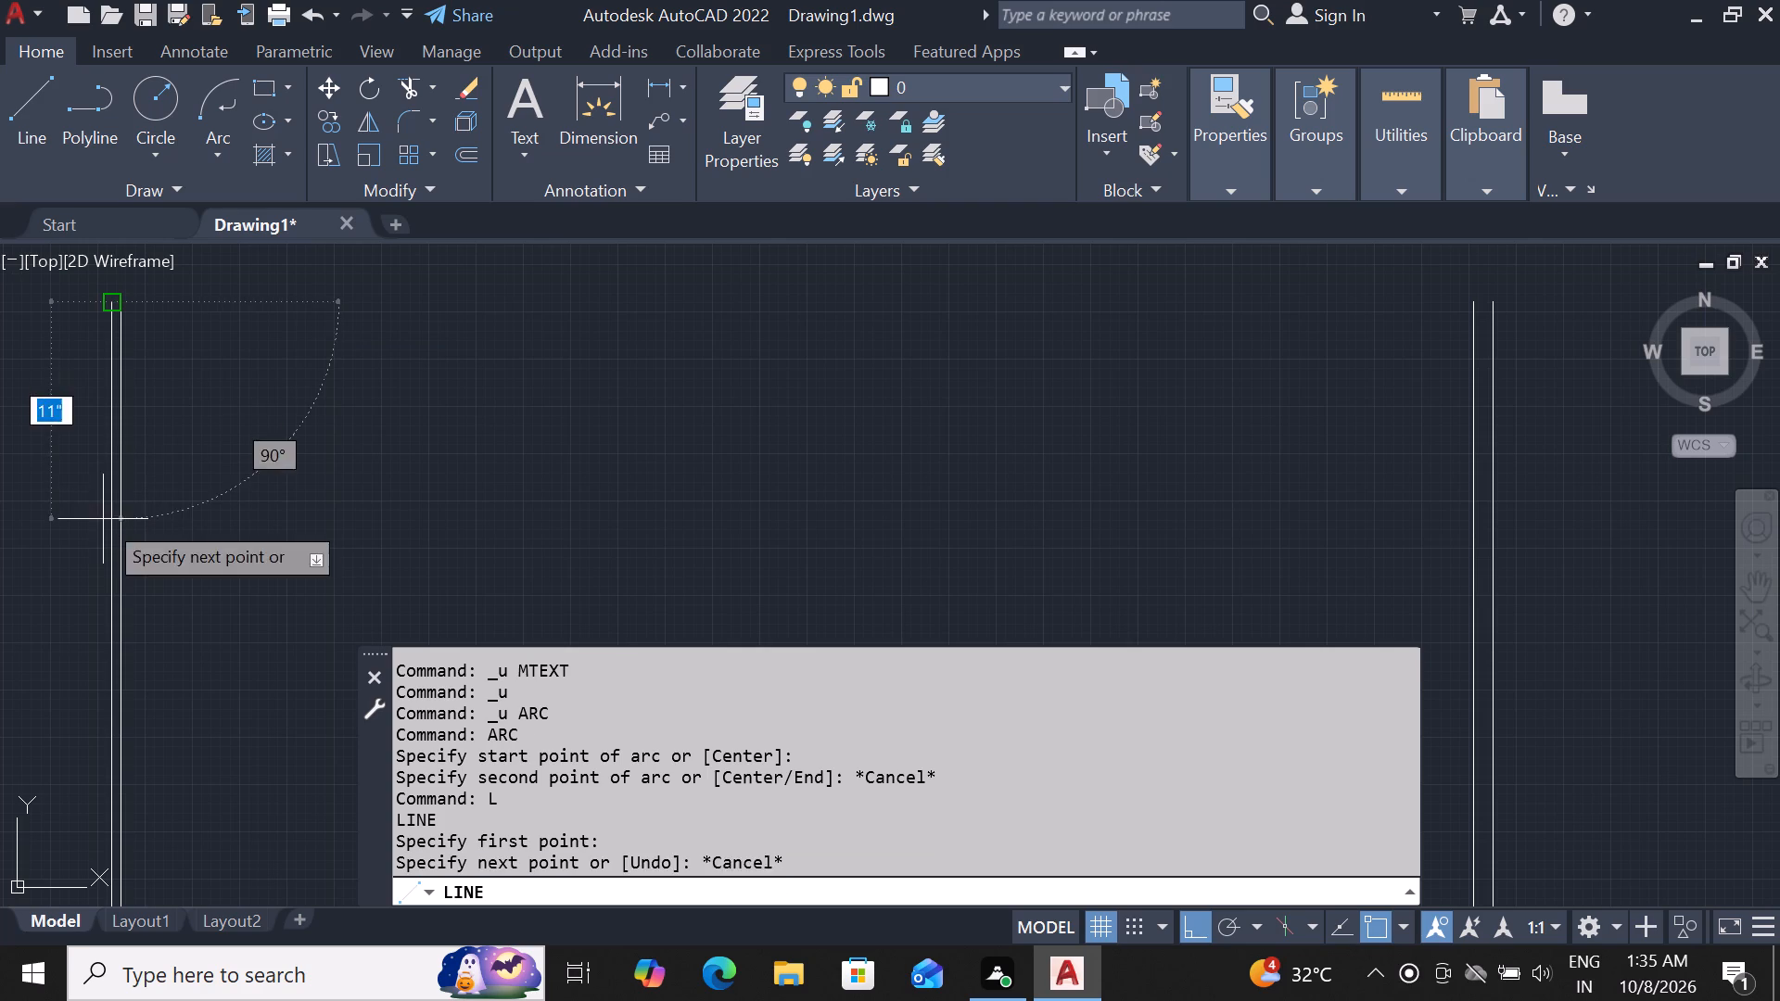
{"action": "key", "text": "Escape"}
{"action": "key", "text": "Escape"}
Draw a 1' vertical line downward from the top of the left-hand pair's inner line.
{"action": "type", "text": "l"}
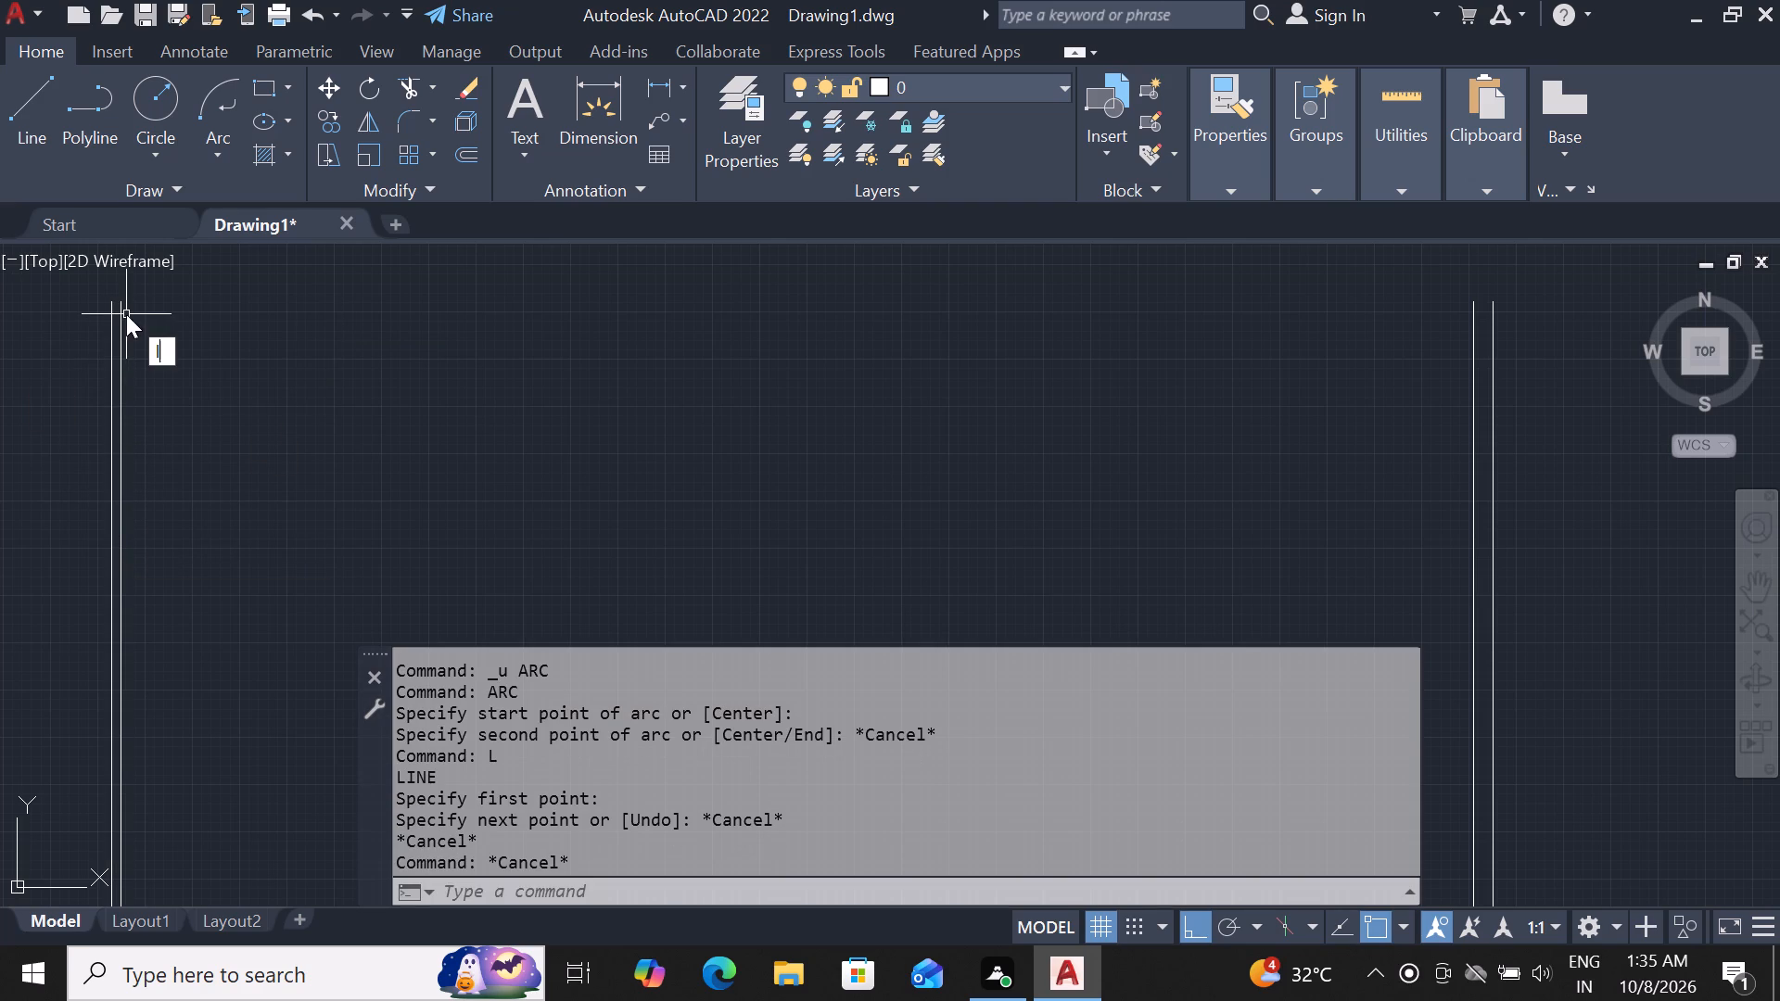
{"action": "key", "text": "space"}
{"action": "scroll", "coordinate": [111, 309], "scroll_direction": "up", "scroll_amount": 5}
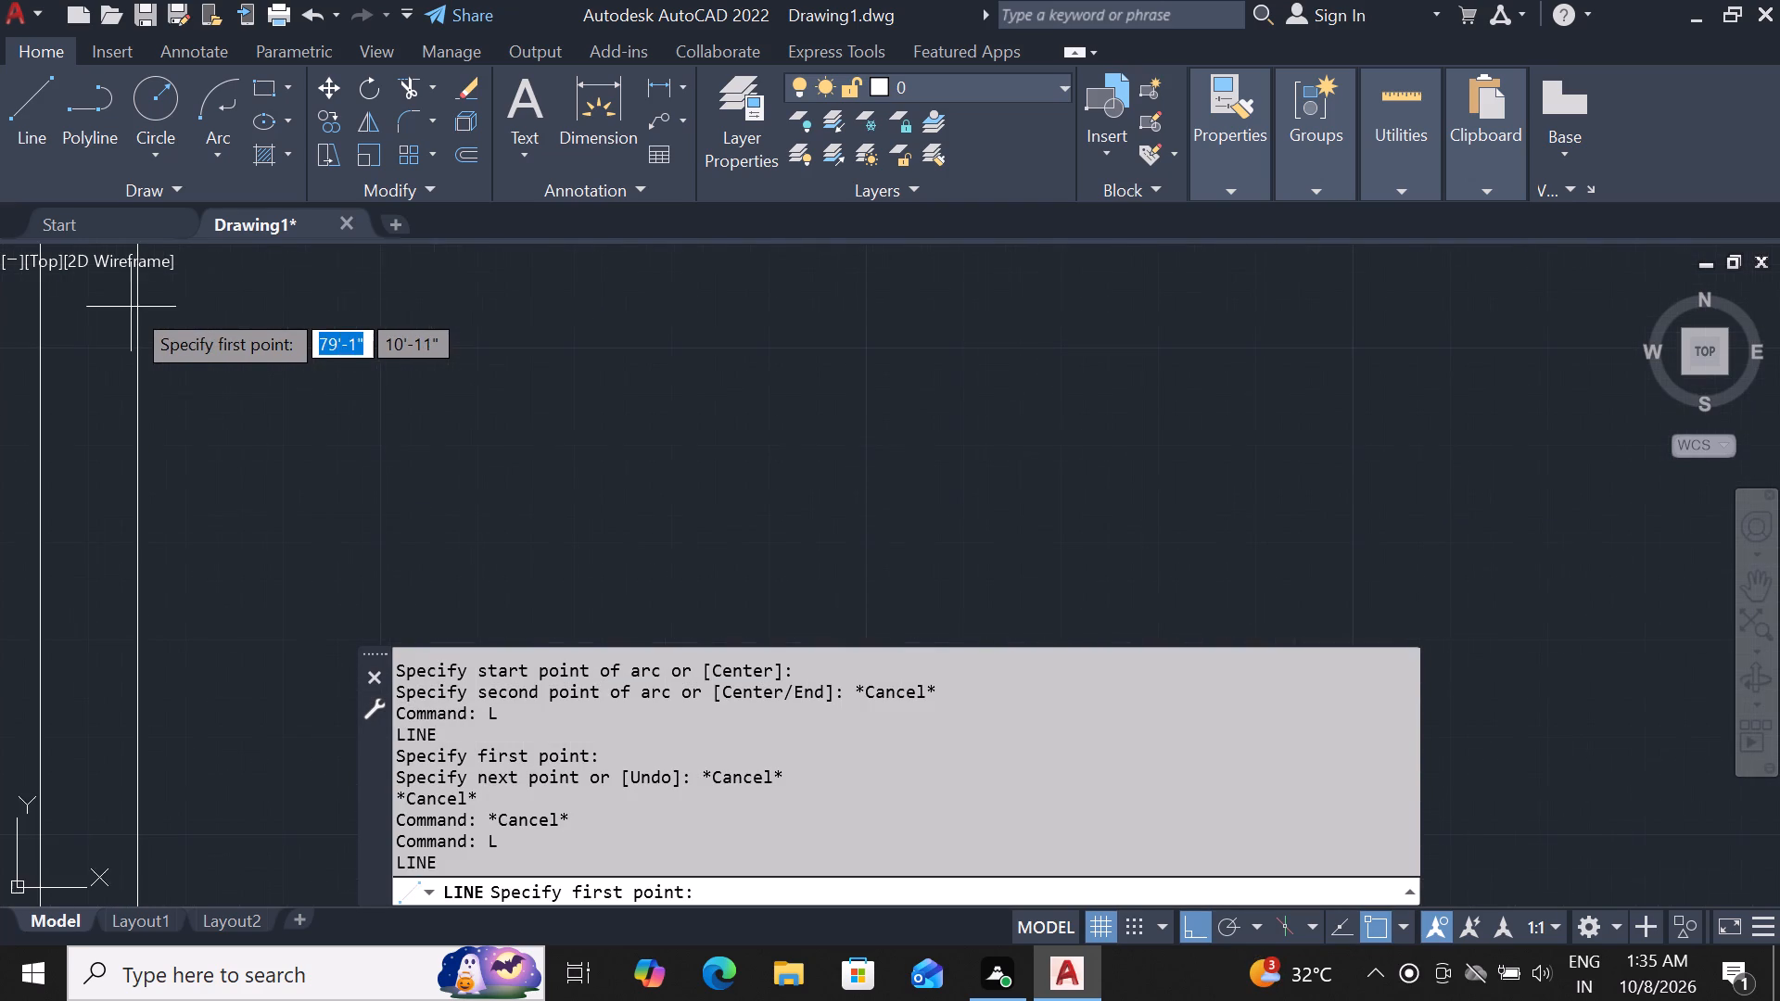
{"action": "scroll", "coordinate": [128, 290], "scroll_direction": "down", "scroll_amount": 2}
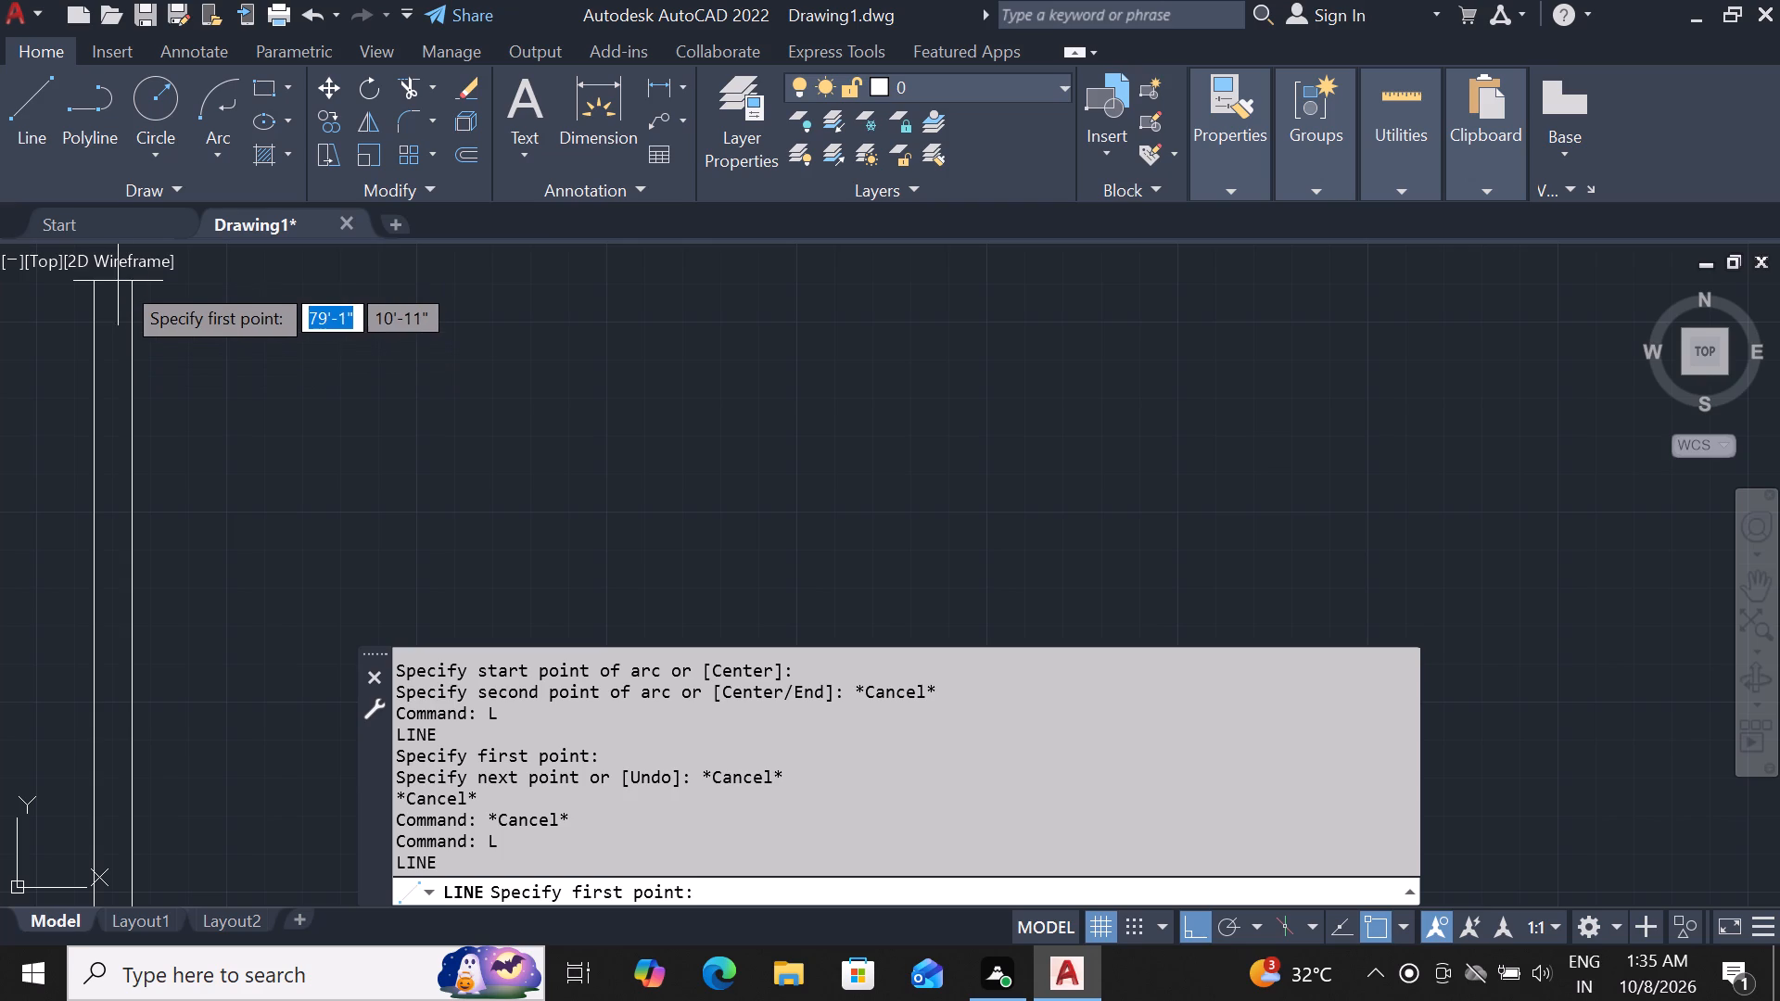
{"action": "left_click", "coordinate": [128, 283]}
{"action": "type", "text": "1'"}
{"action": "key", "text": "Return"}
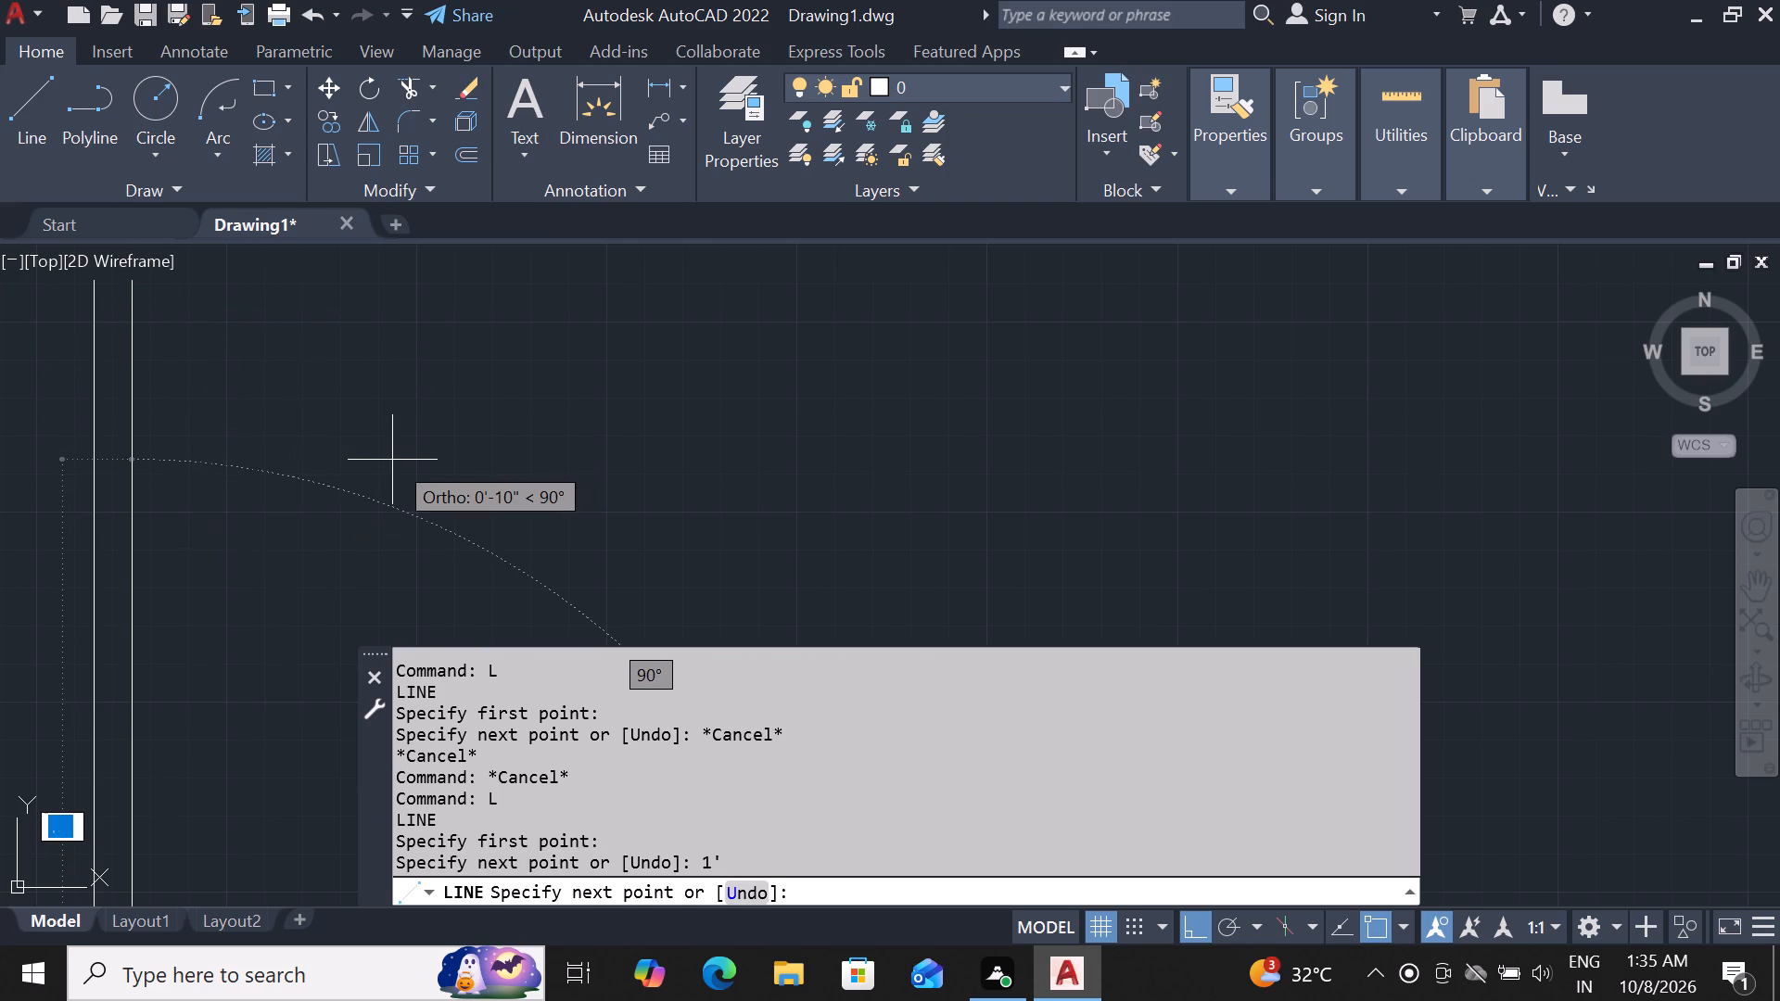
{"action": "key", "text": "Escape"}
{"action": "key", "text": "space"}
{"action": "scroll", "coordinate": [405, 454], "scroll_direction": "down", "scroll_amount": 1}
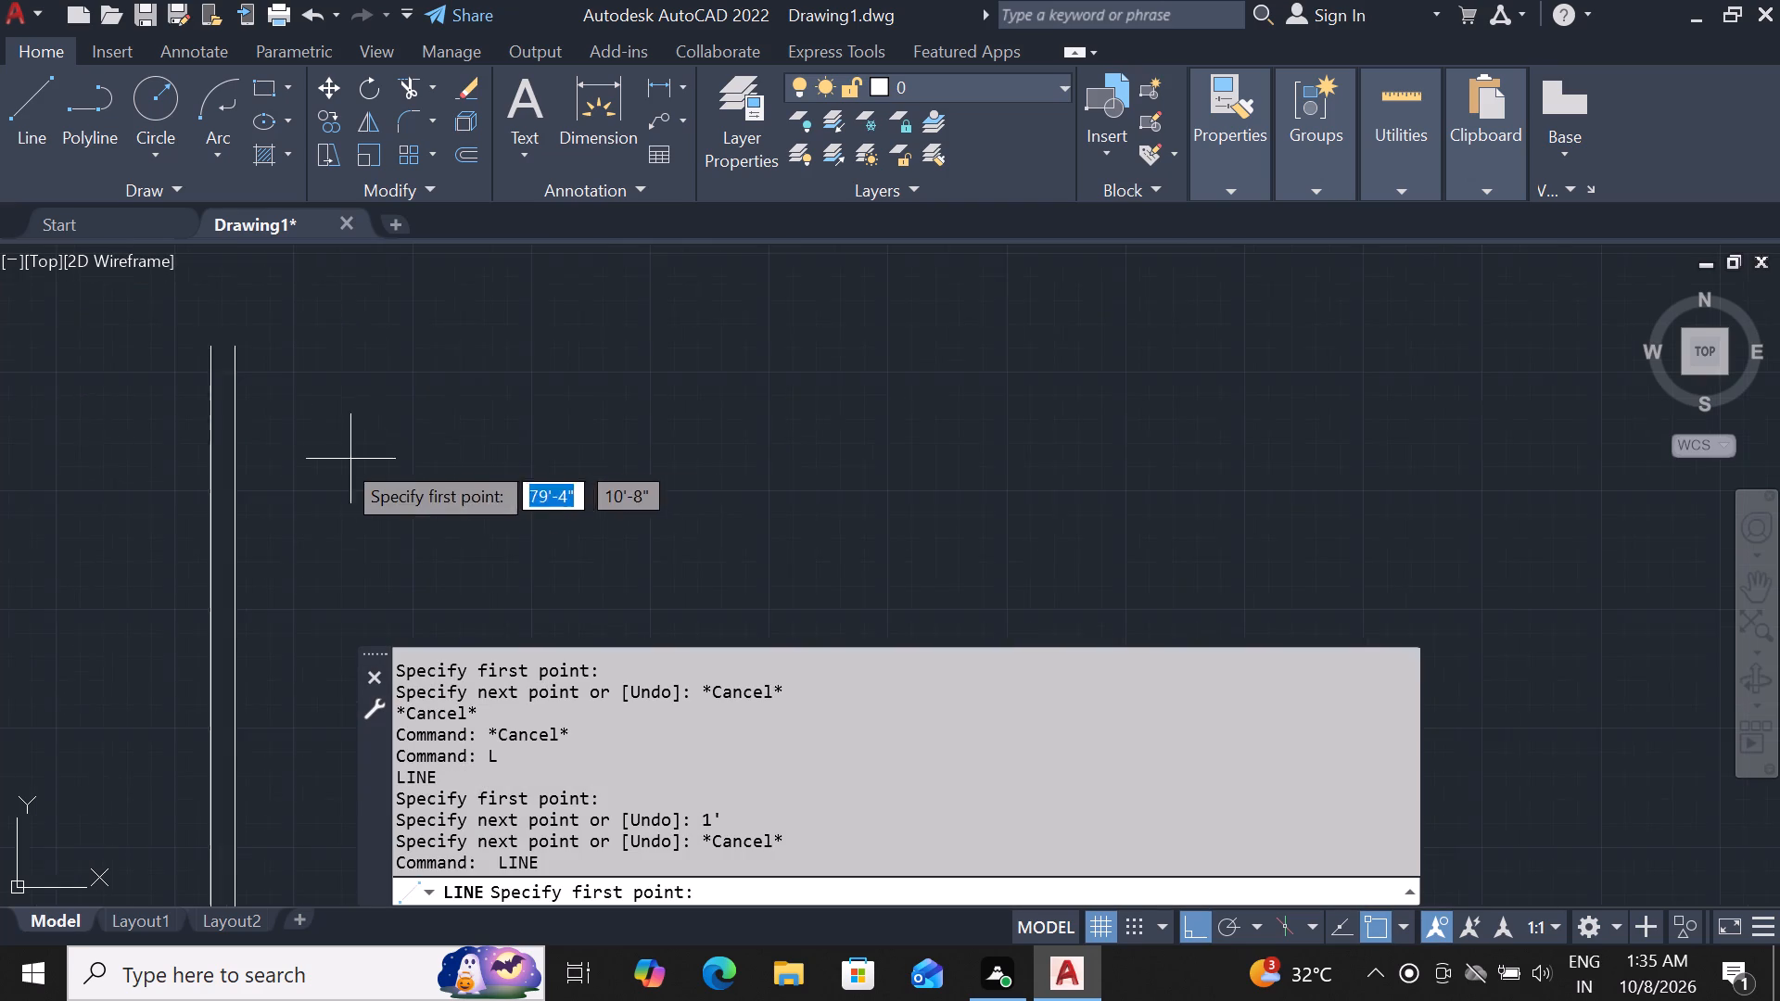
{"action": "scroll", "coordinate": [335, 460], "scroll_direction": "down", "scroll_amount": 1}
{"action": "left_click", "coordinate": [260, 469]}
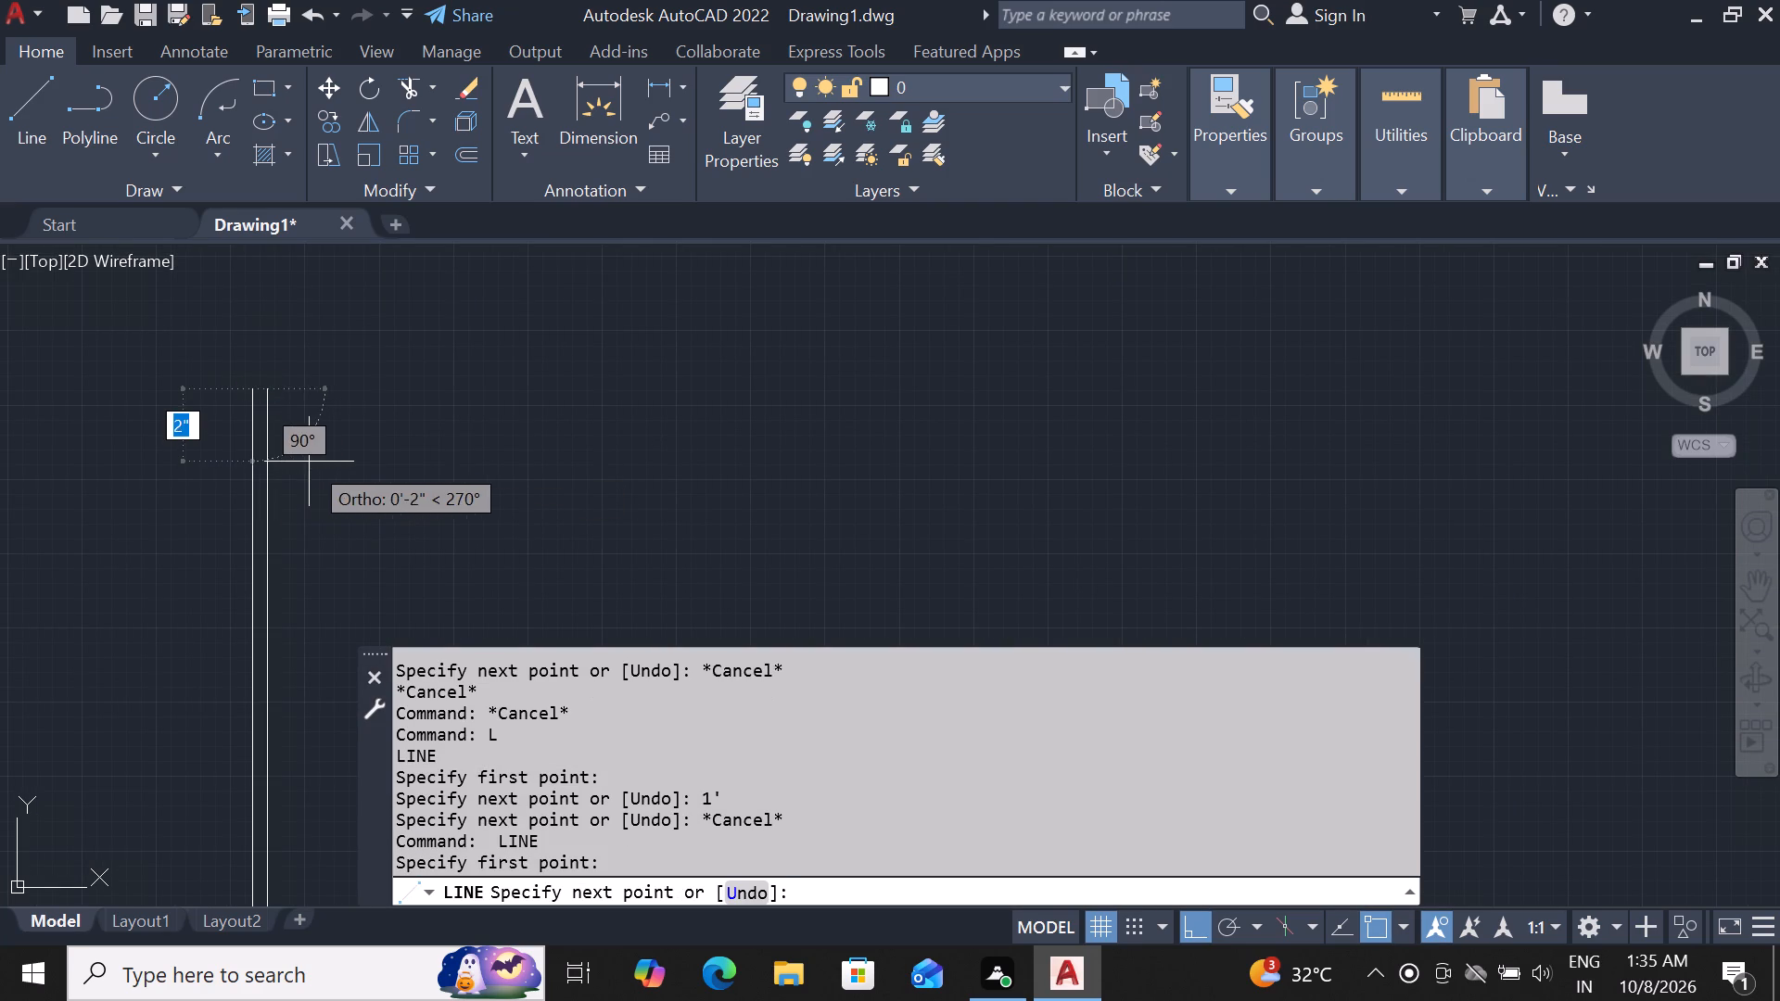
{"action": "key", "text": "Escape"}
Draw a three-point arc from the top of the centre pair's left line through the 1' line's lower end, ending just past the left-hand pair.
{"action": "left_click", "coordinate": [268, 465]}
{"action": "scroll", "coordinate": [301, 462], "scroll_direction": "down", "scroll_amount": 3}
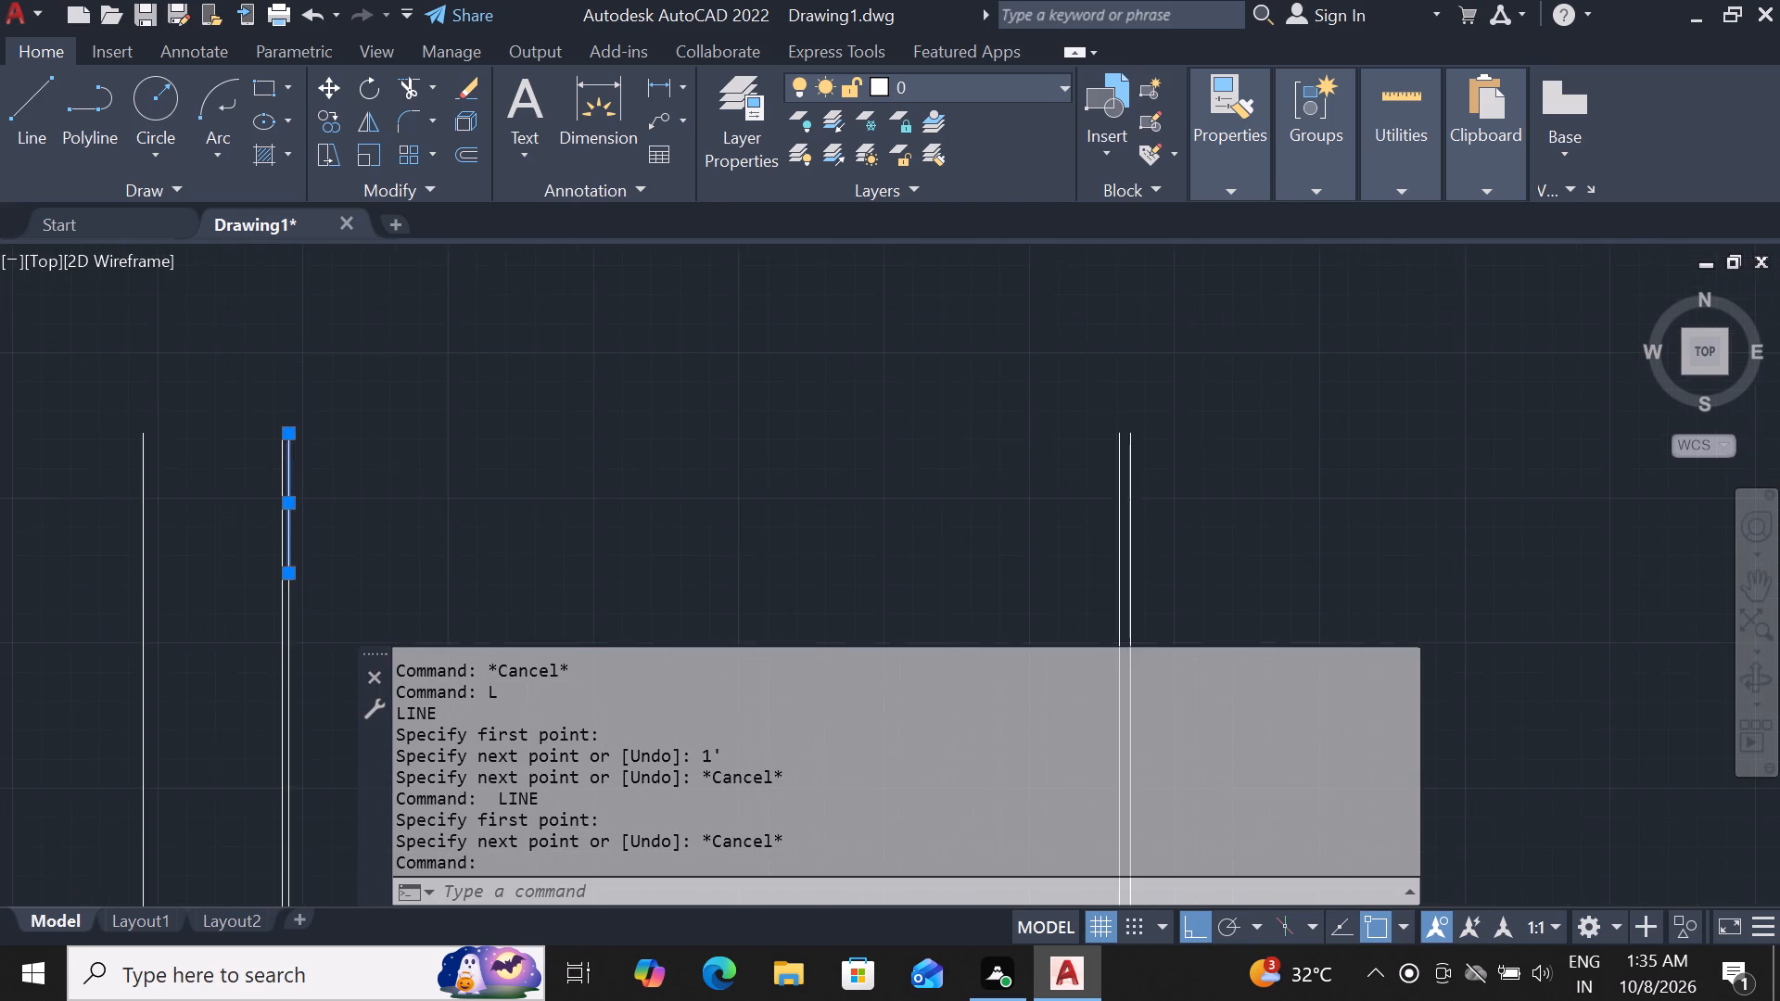
{"action": "scroll", "coordinate": [310, 451], "scroll_direction": "down", "scroll_amount": 1}
{"action": "scroll", "coordinate": [365, 497], "scroll_direction": "up", "scroll_amount": 1}
{"action": "scroll", "coordinate": [451, 487], "scroll_direction": "up", "scroll_amount": 1}
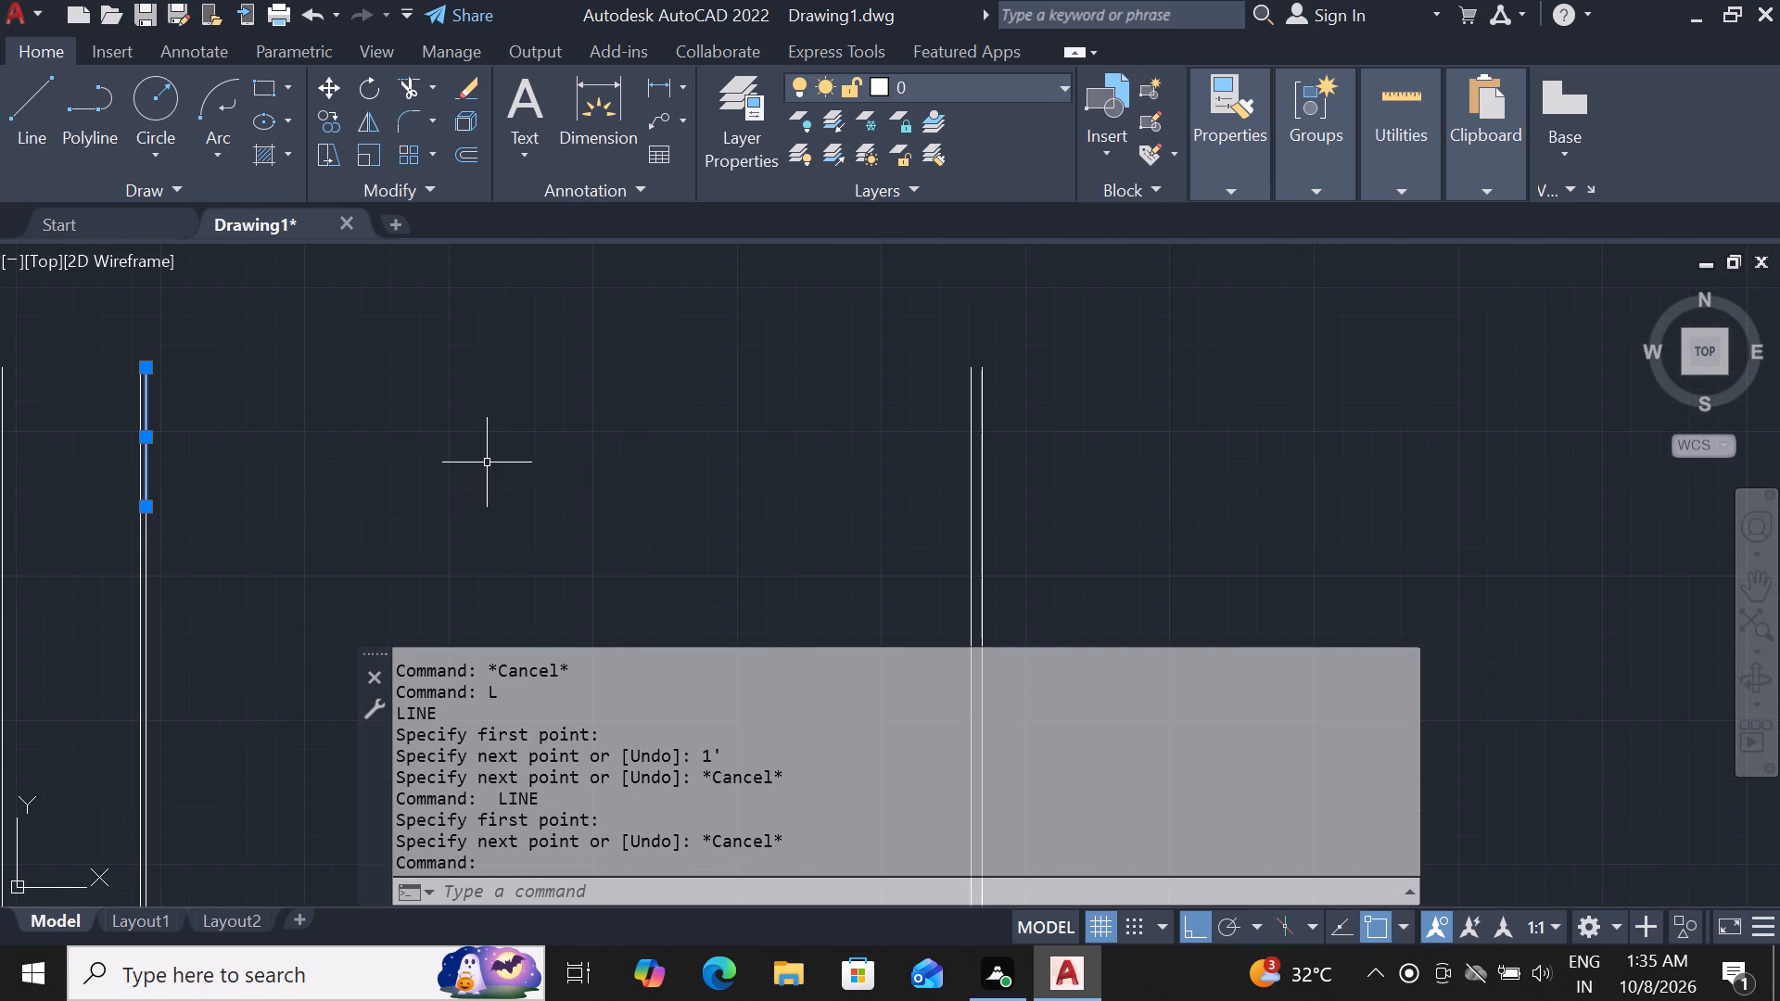
{"action": "key", "text": "Escape"}
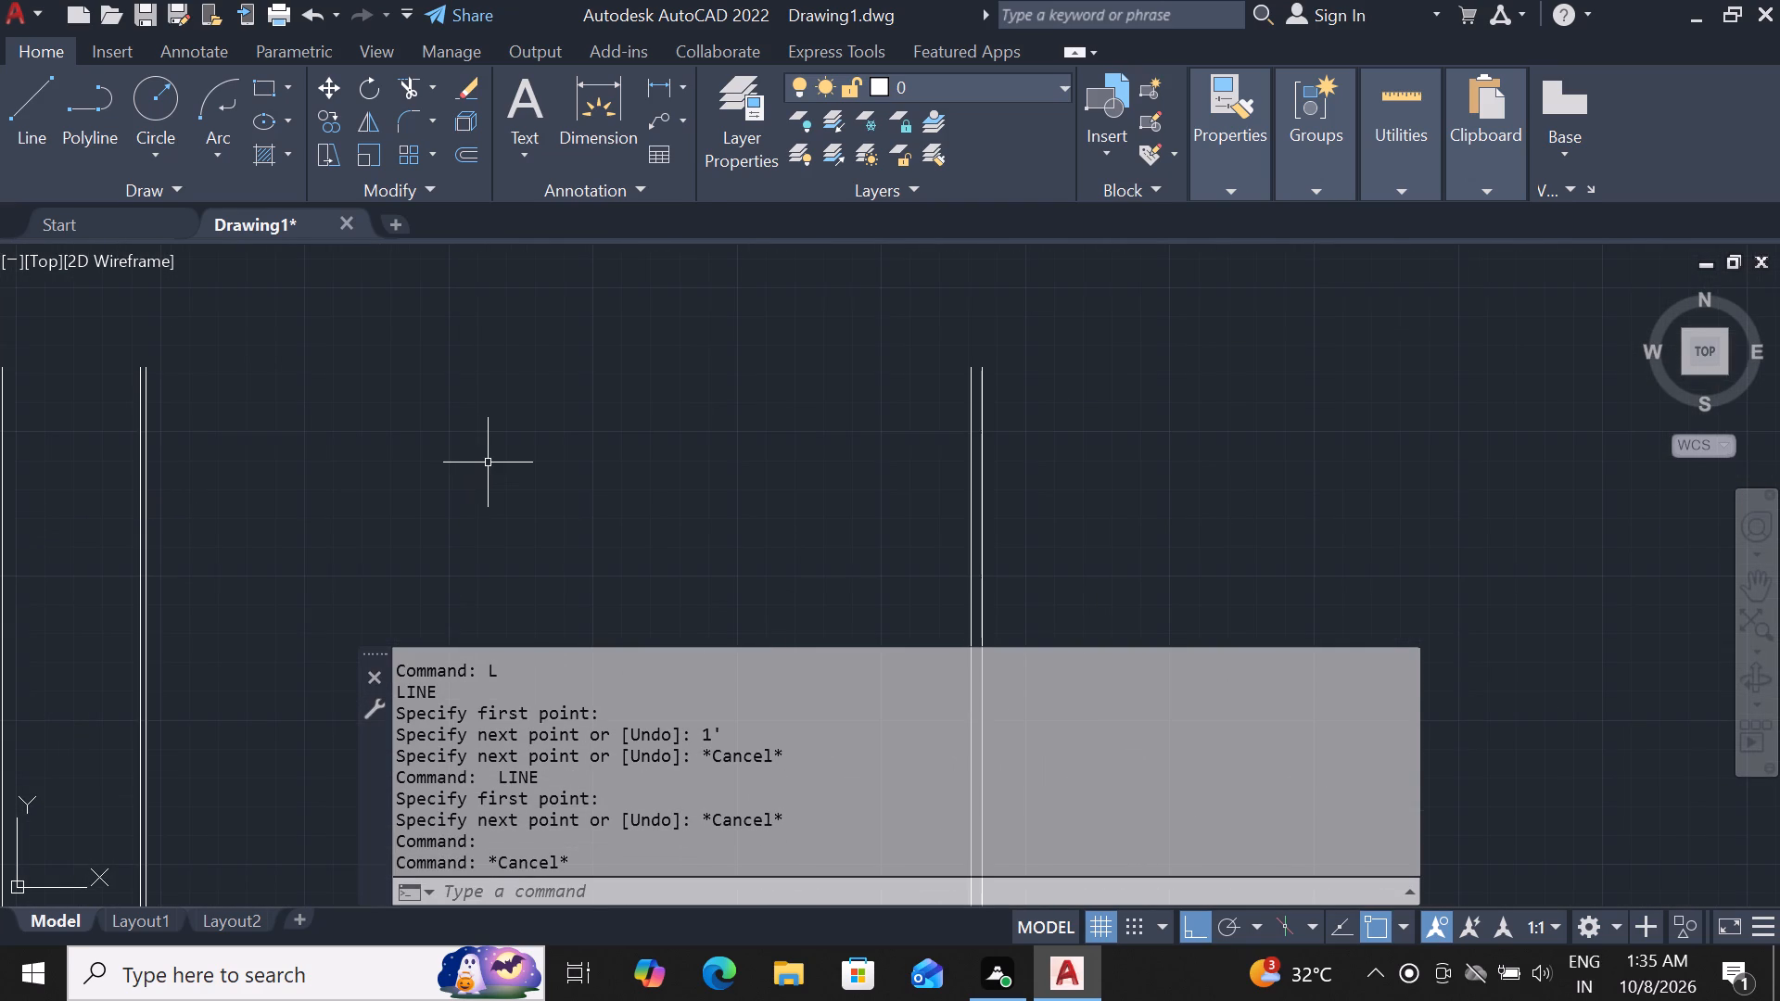
{"action": "type", "text": "arc"}
{"action": "key", "text": "space"}
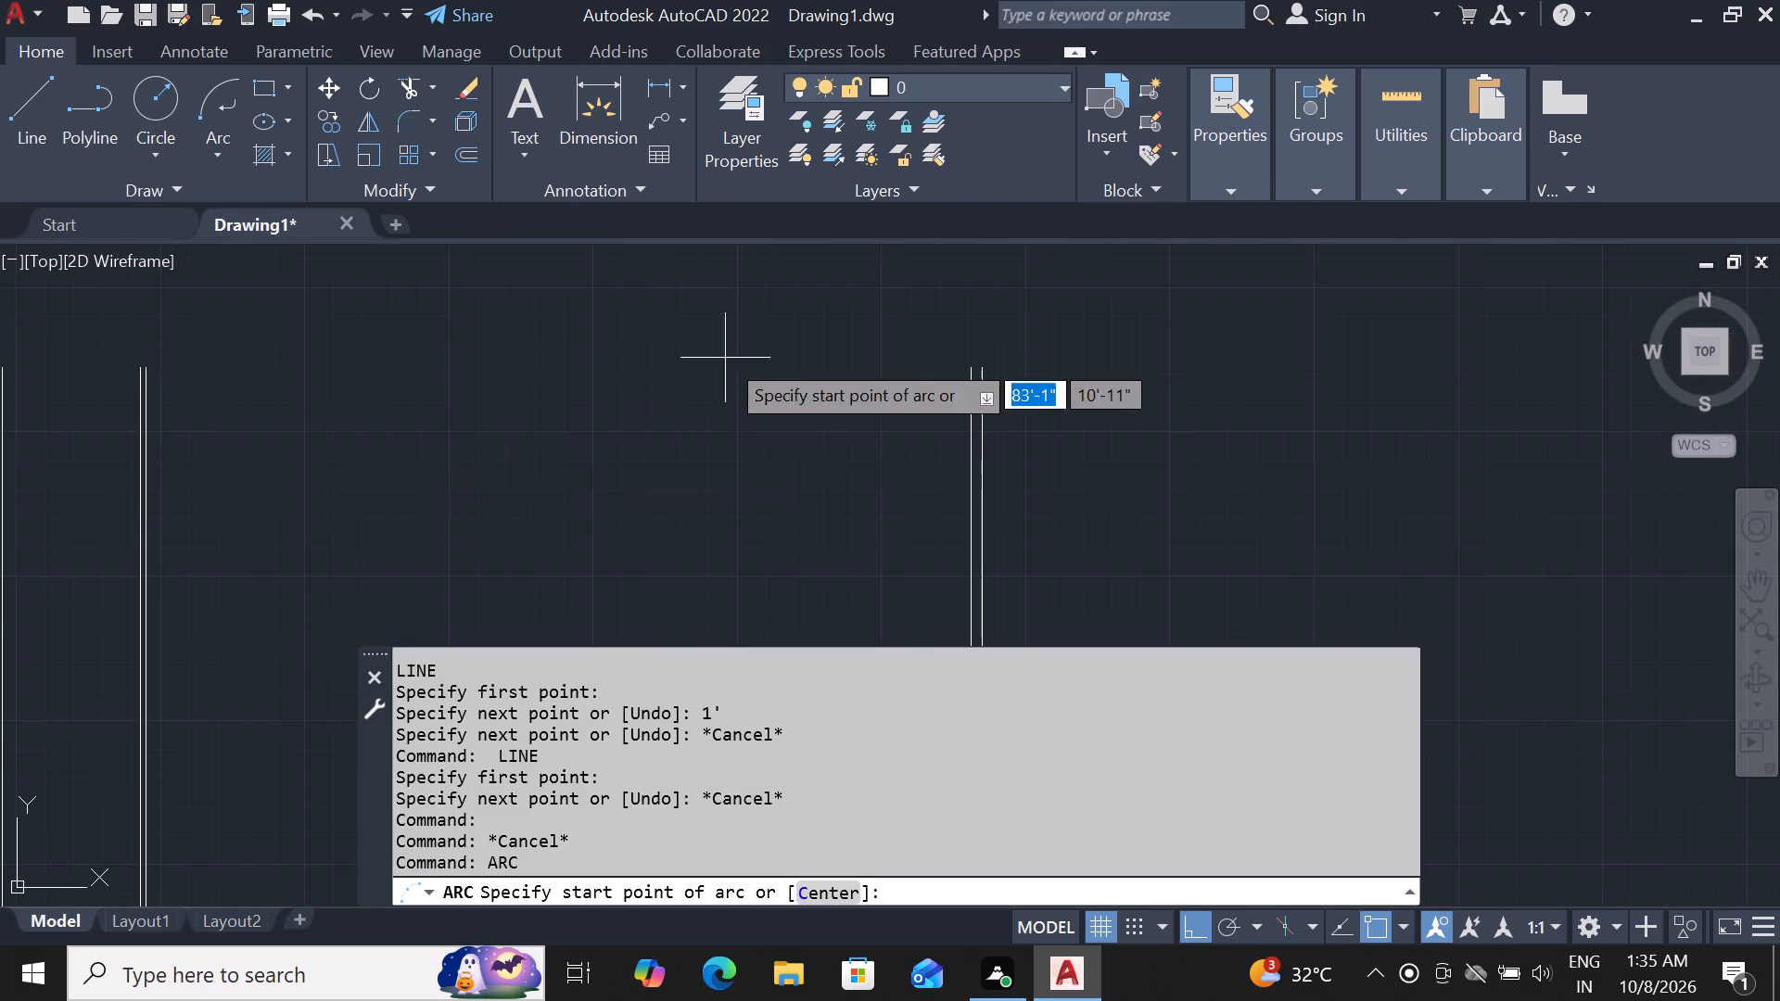
{"action": "left_click", "coordinate": [969, 373]}
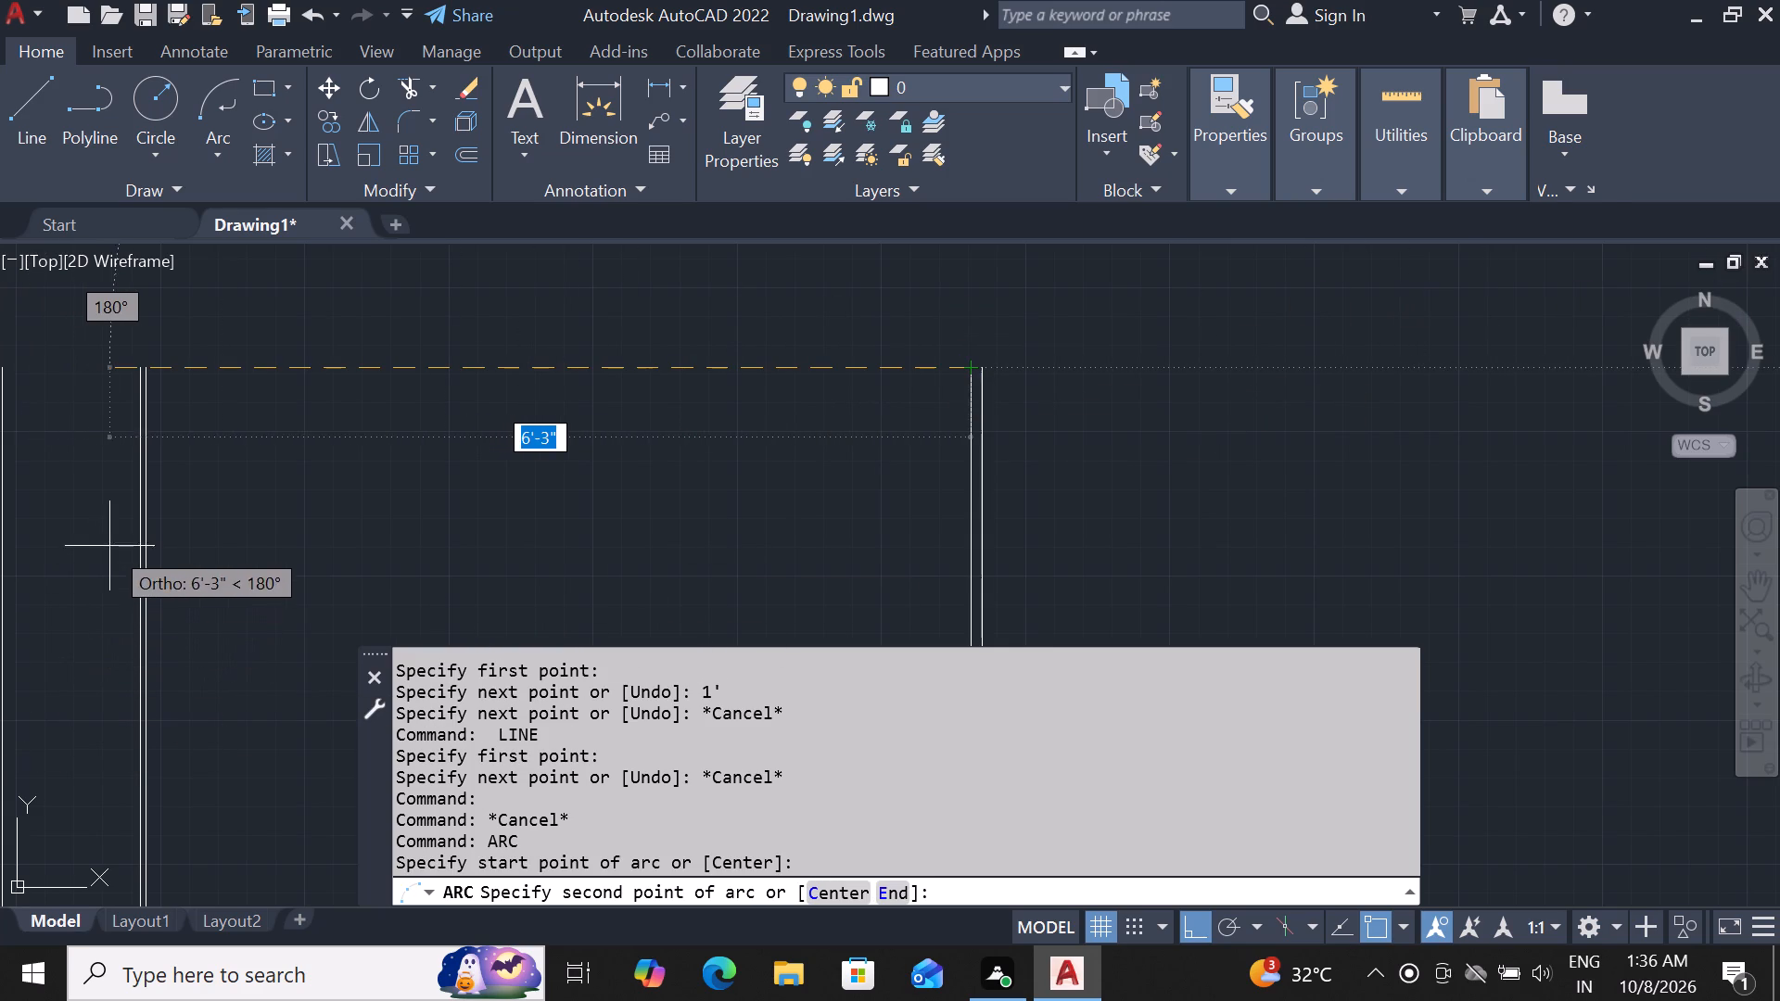
{"action": "left_click", "coordinate": [149, 513]}
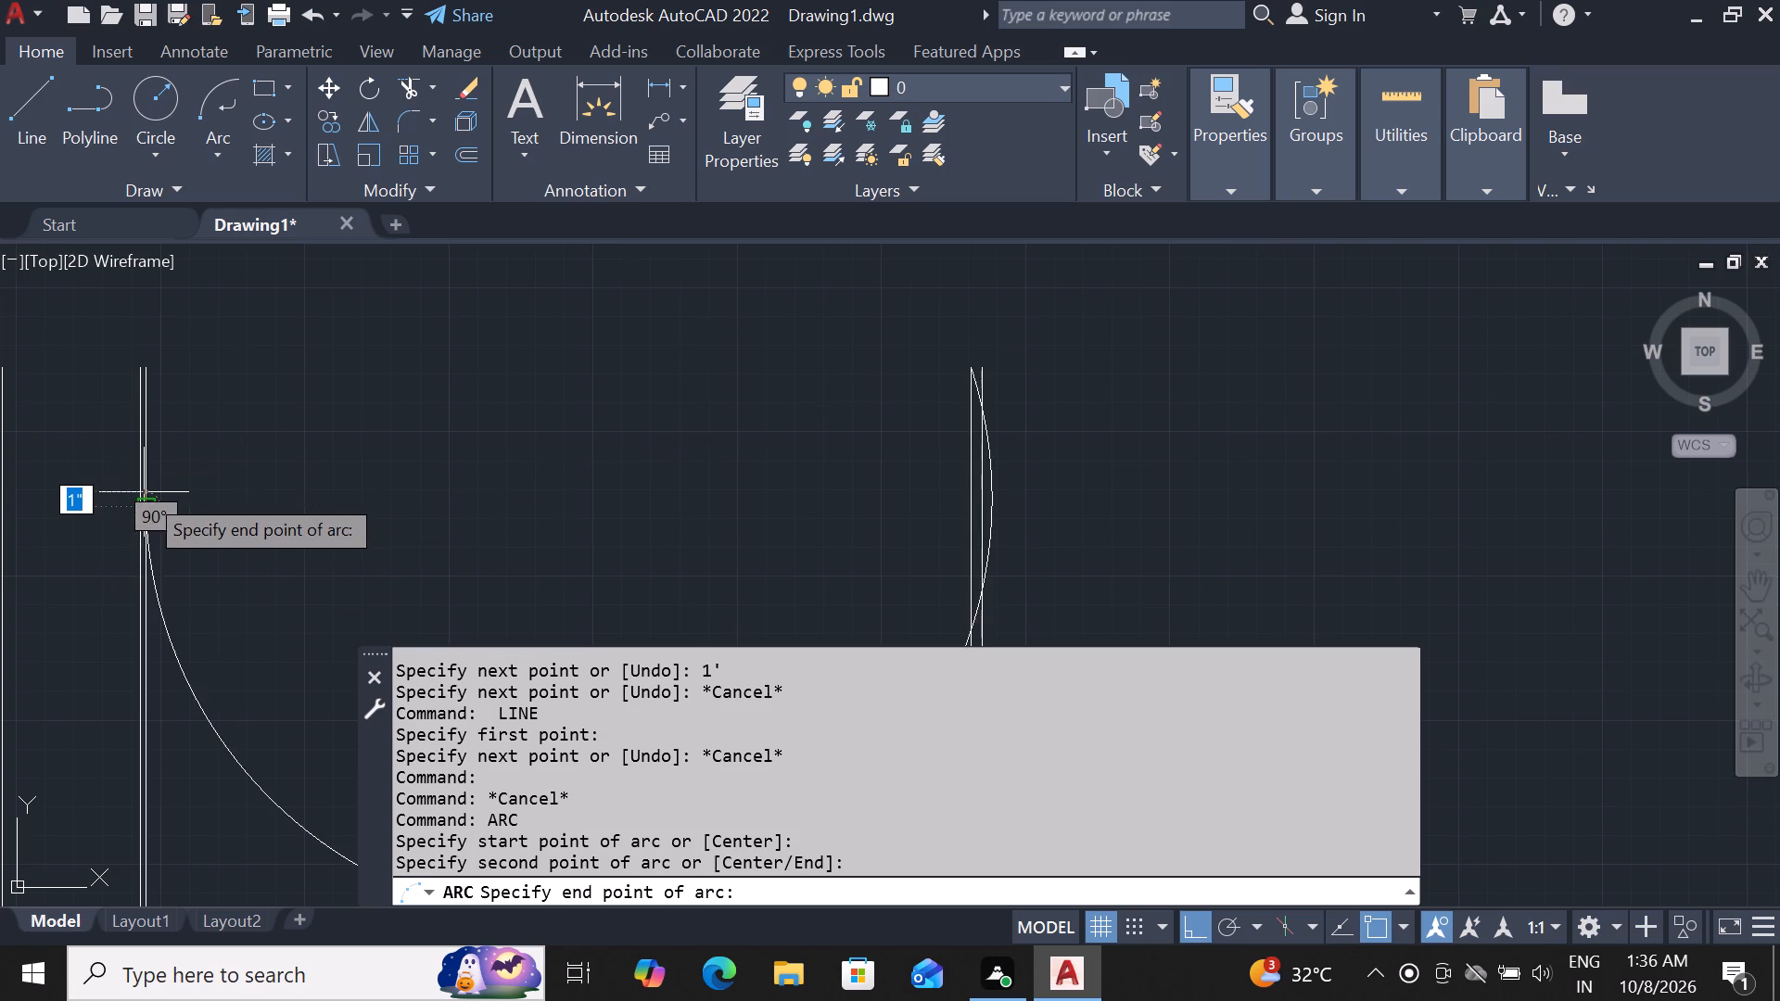
{"action": "left_click", "coordinate": [121, 508]}
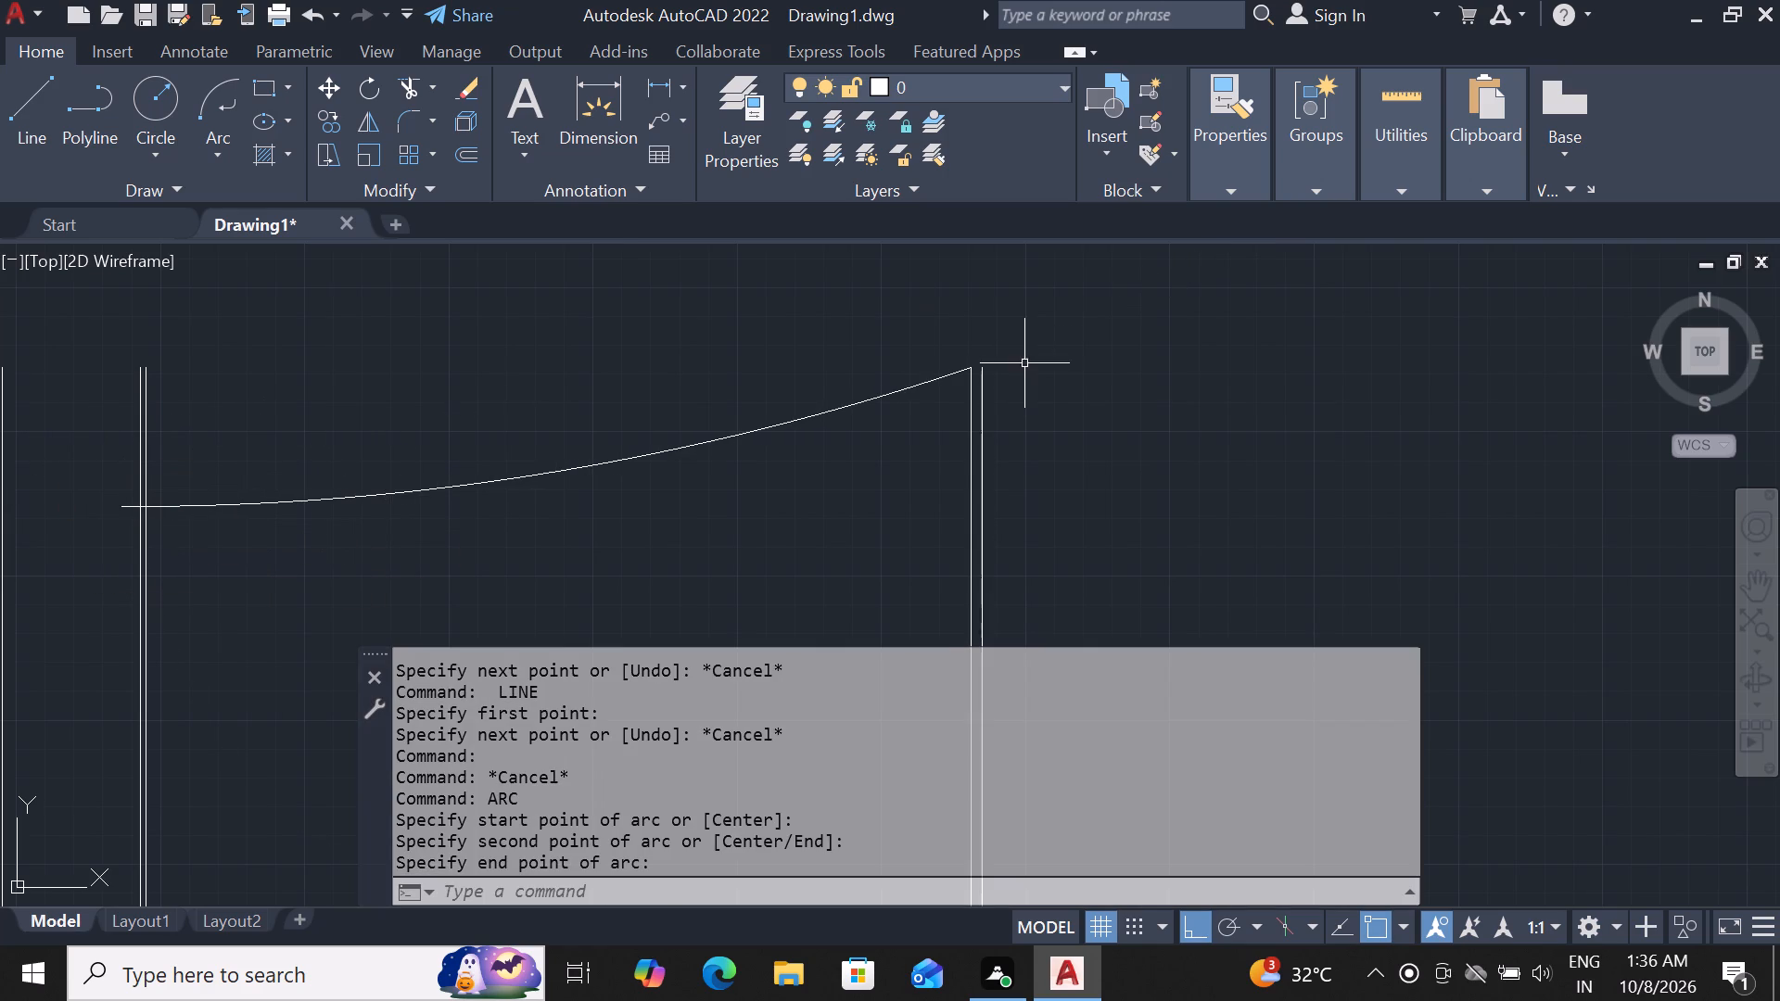
Draw a three-point arc from the top of the centre pair's right line through the right-hand pair's inner line to its outer line.
{"action": "scroll", "coordinate": [893, 378], "scroll_direction": "down", "scroll_amount": 2}
{"action": "scroll", "coordinate": [1084, 422], "scroll_direction": "up", "scroll_amount": 2}
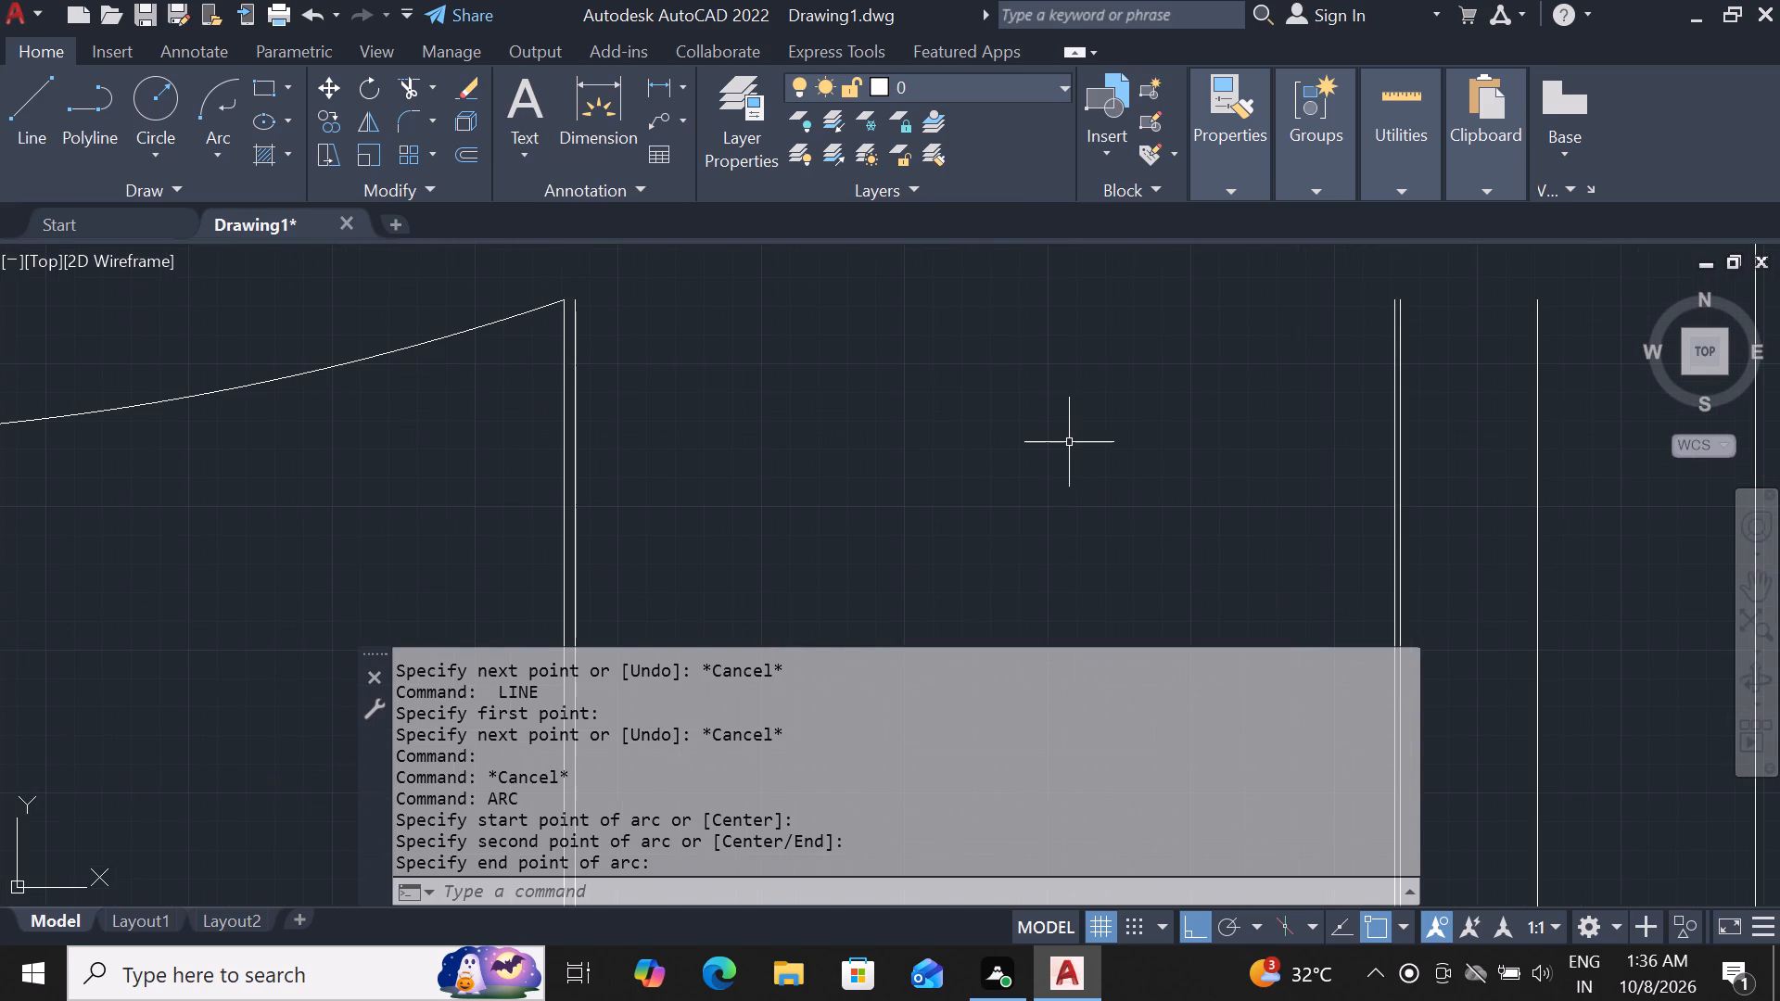
{"action": "key", "text": "r"}
{"action": "key", "text": "Escape"}
{"action": "type", "text": "arc"}
{"action": "key", "text": "space"}
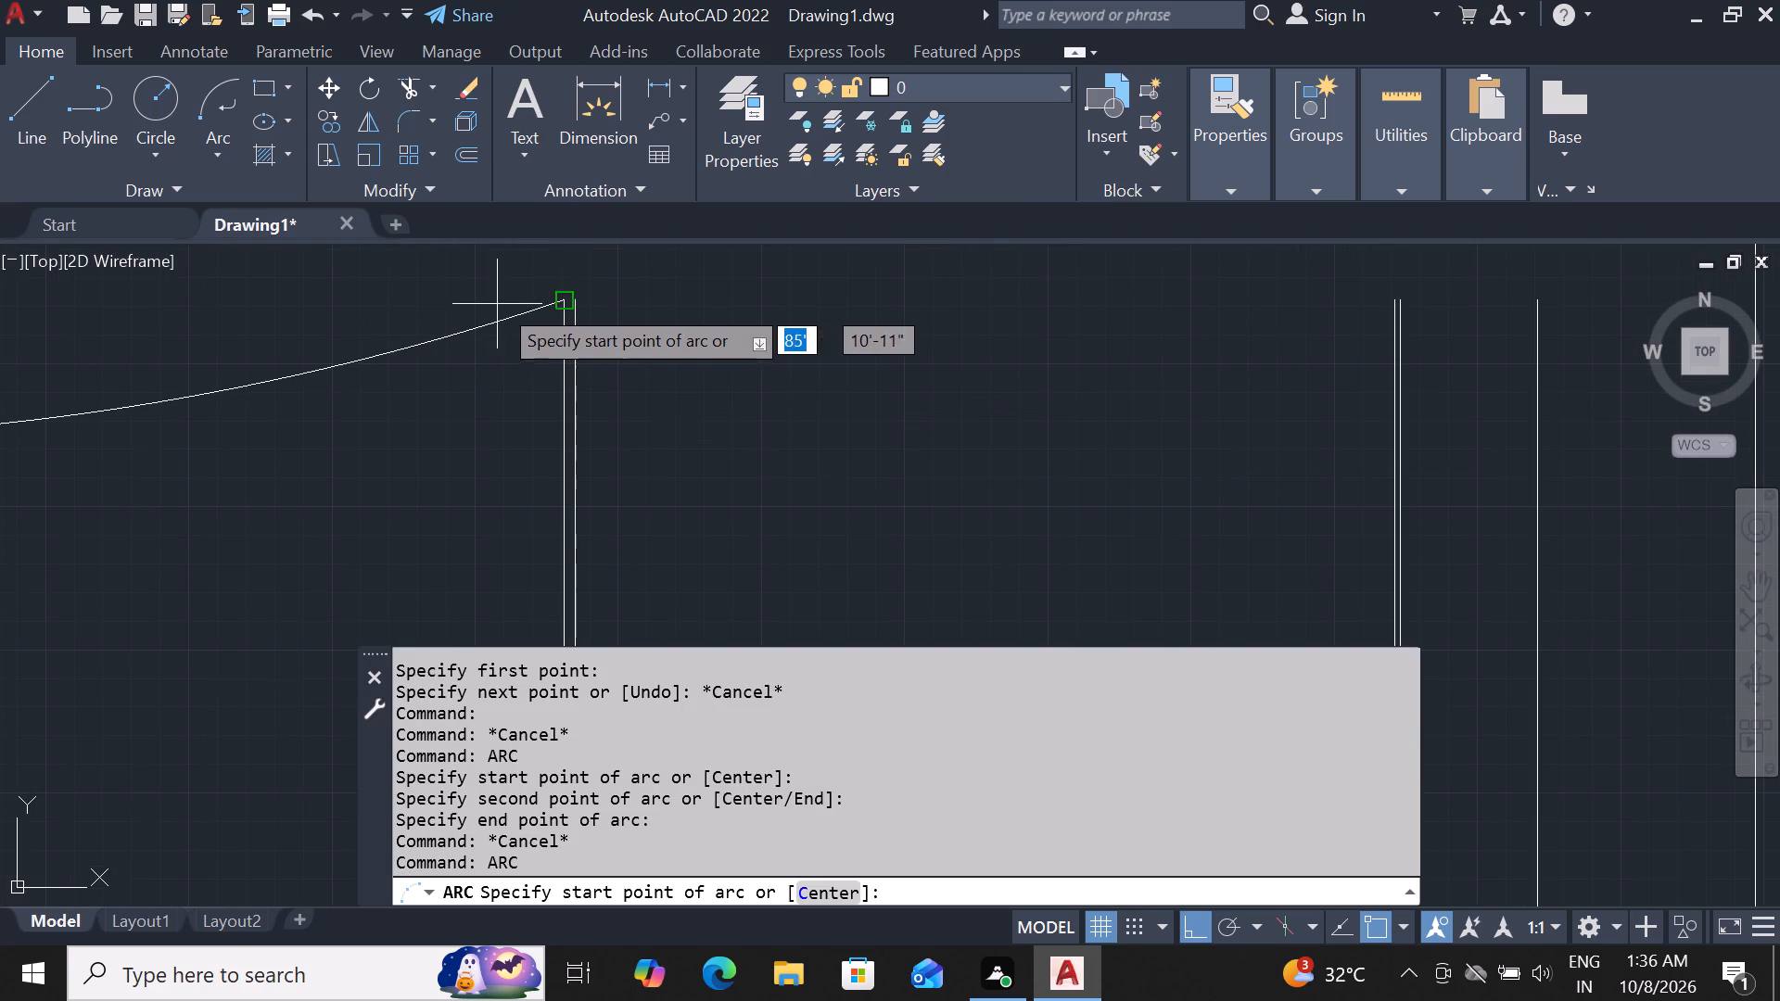
{"action": "left_click", "coordinate": [572, 300]}
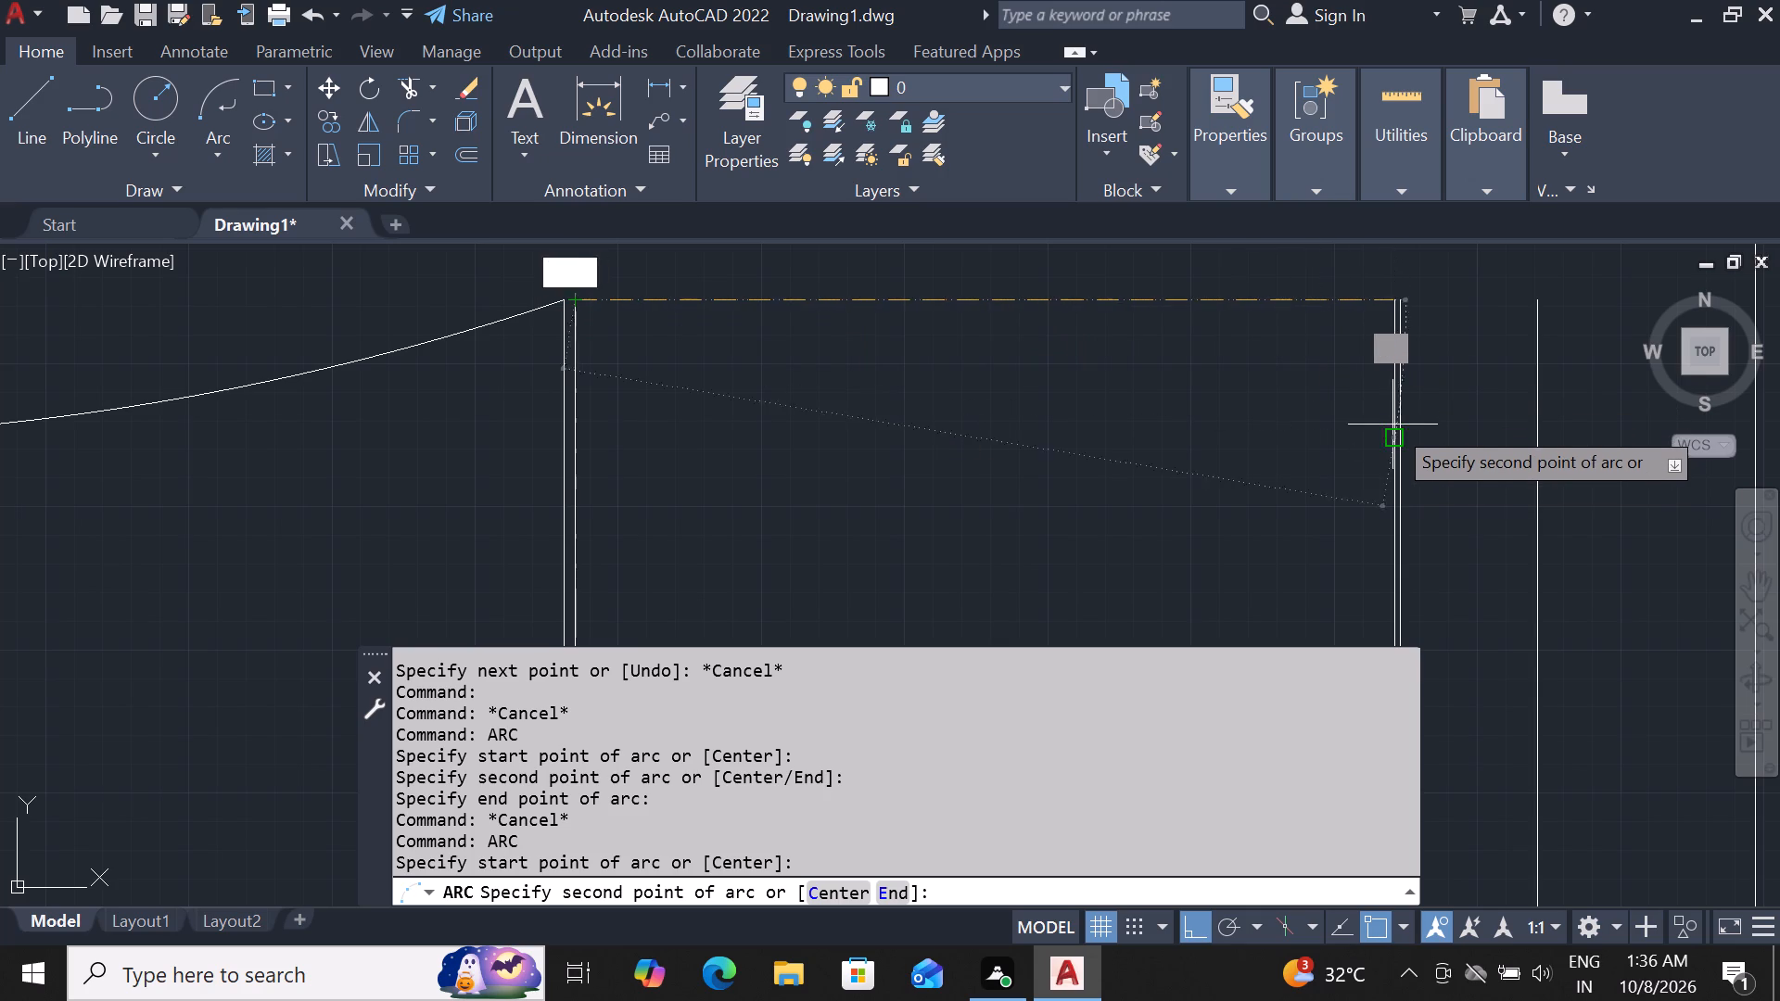
{"action": "scroll", "coordinate": [1393, 439], "scroll_direction": "up", "scroll_amount": 3}
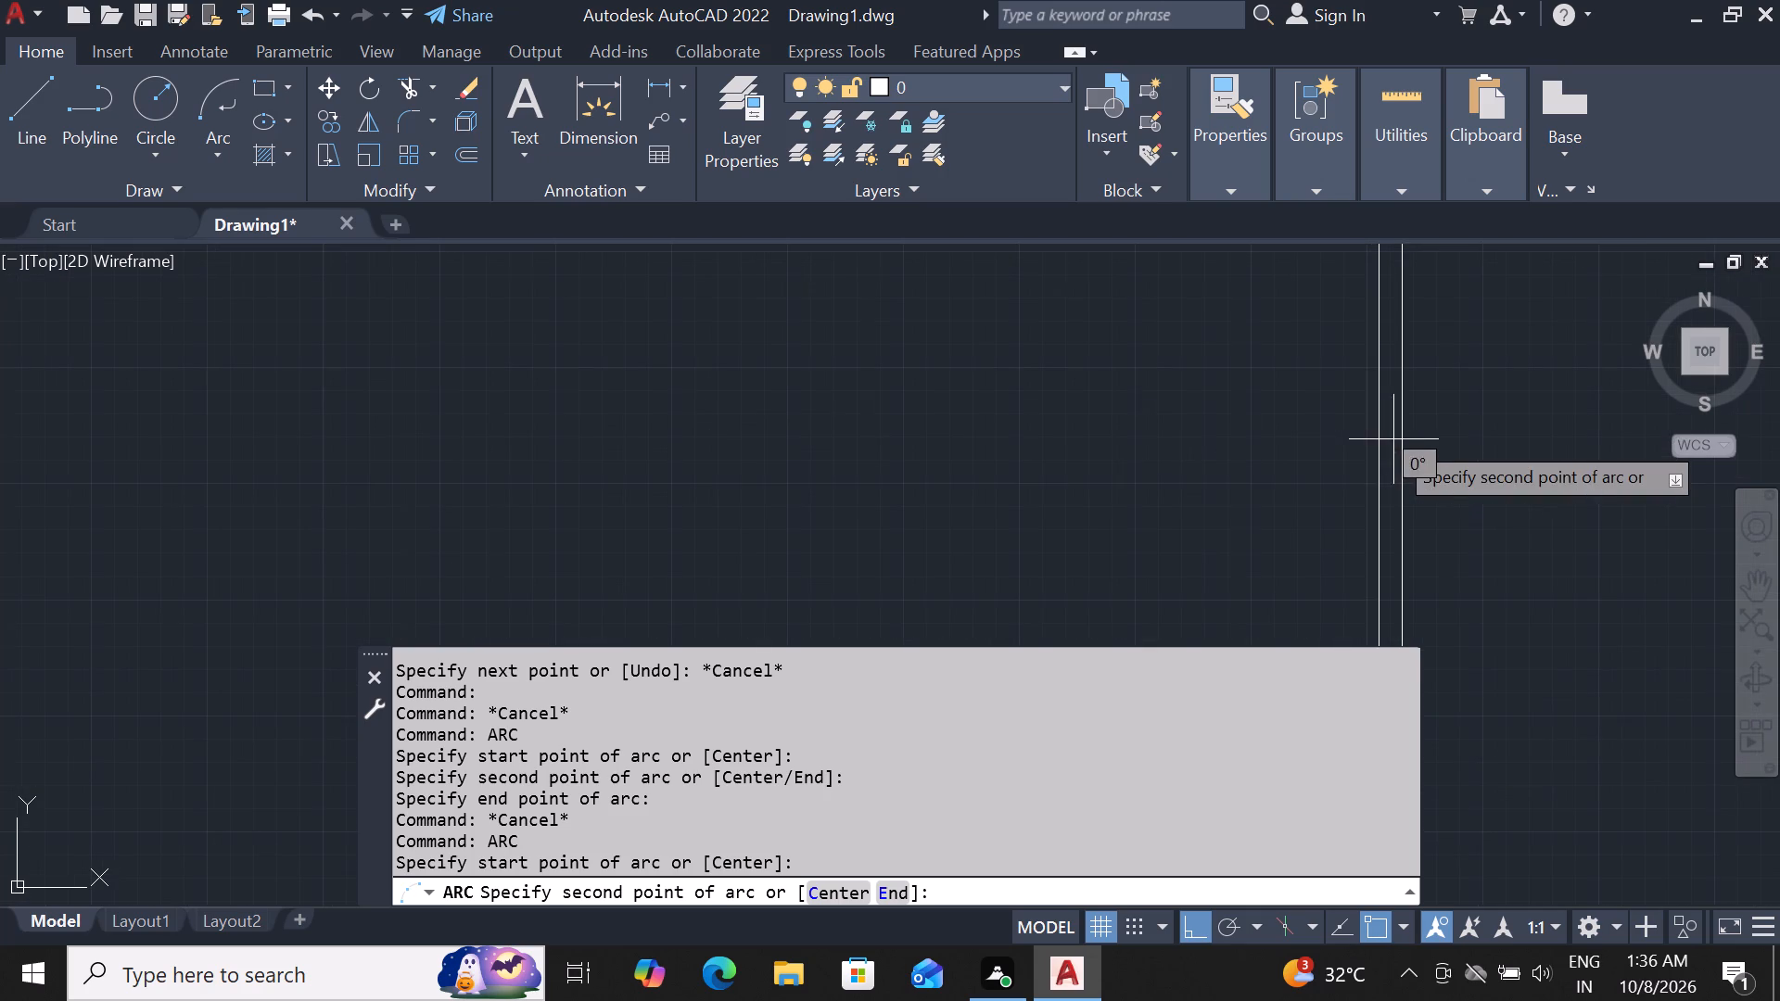
{"action": "left_click", "coordinate": [1377, 431]}
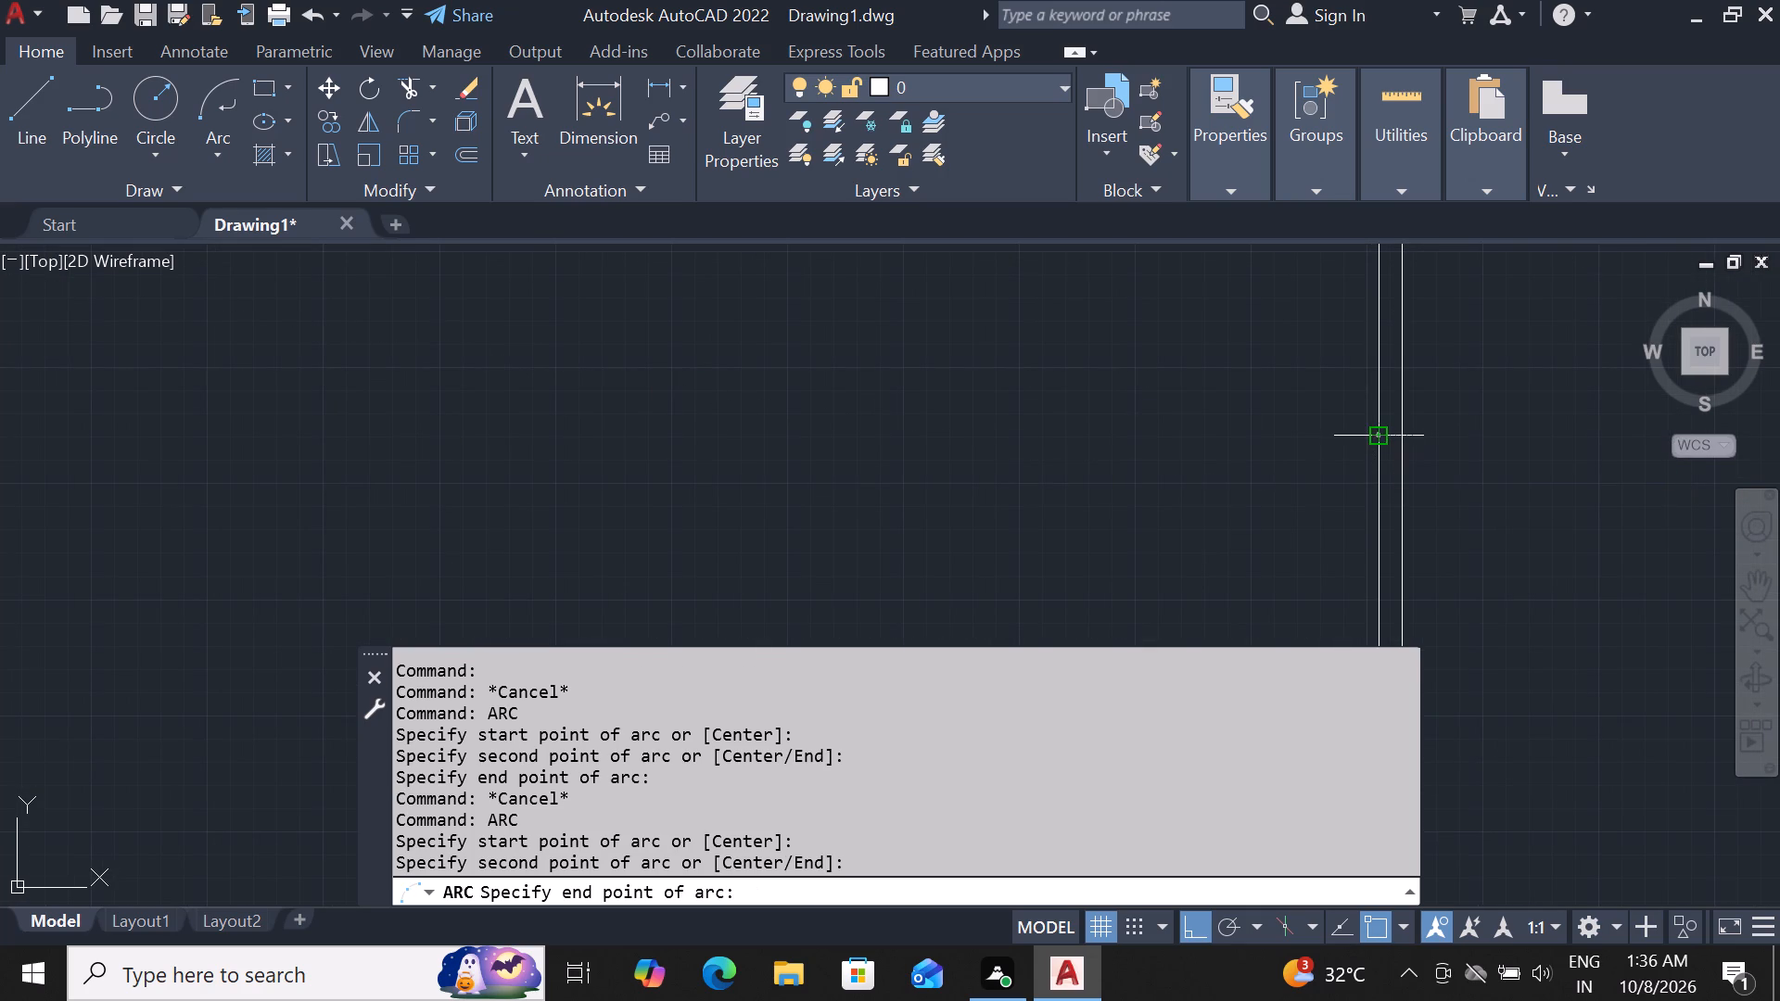
{"action": "scroll", "coordinate": [1349, 339], "scroll_direction": "down", "scroll_amount": 3}
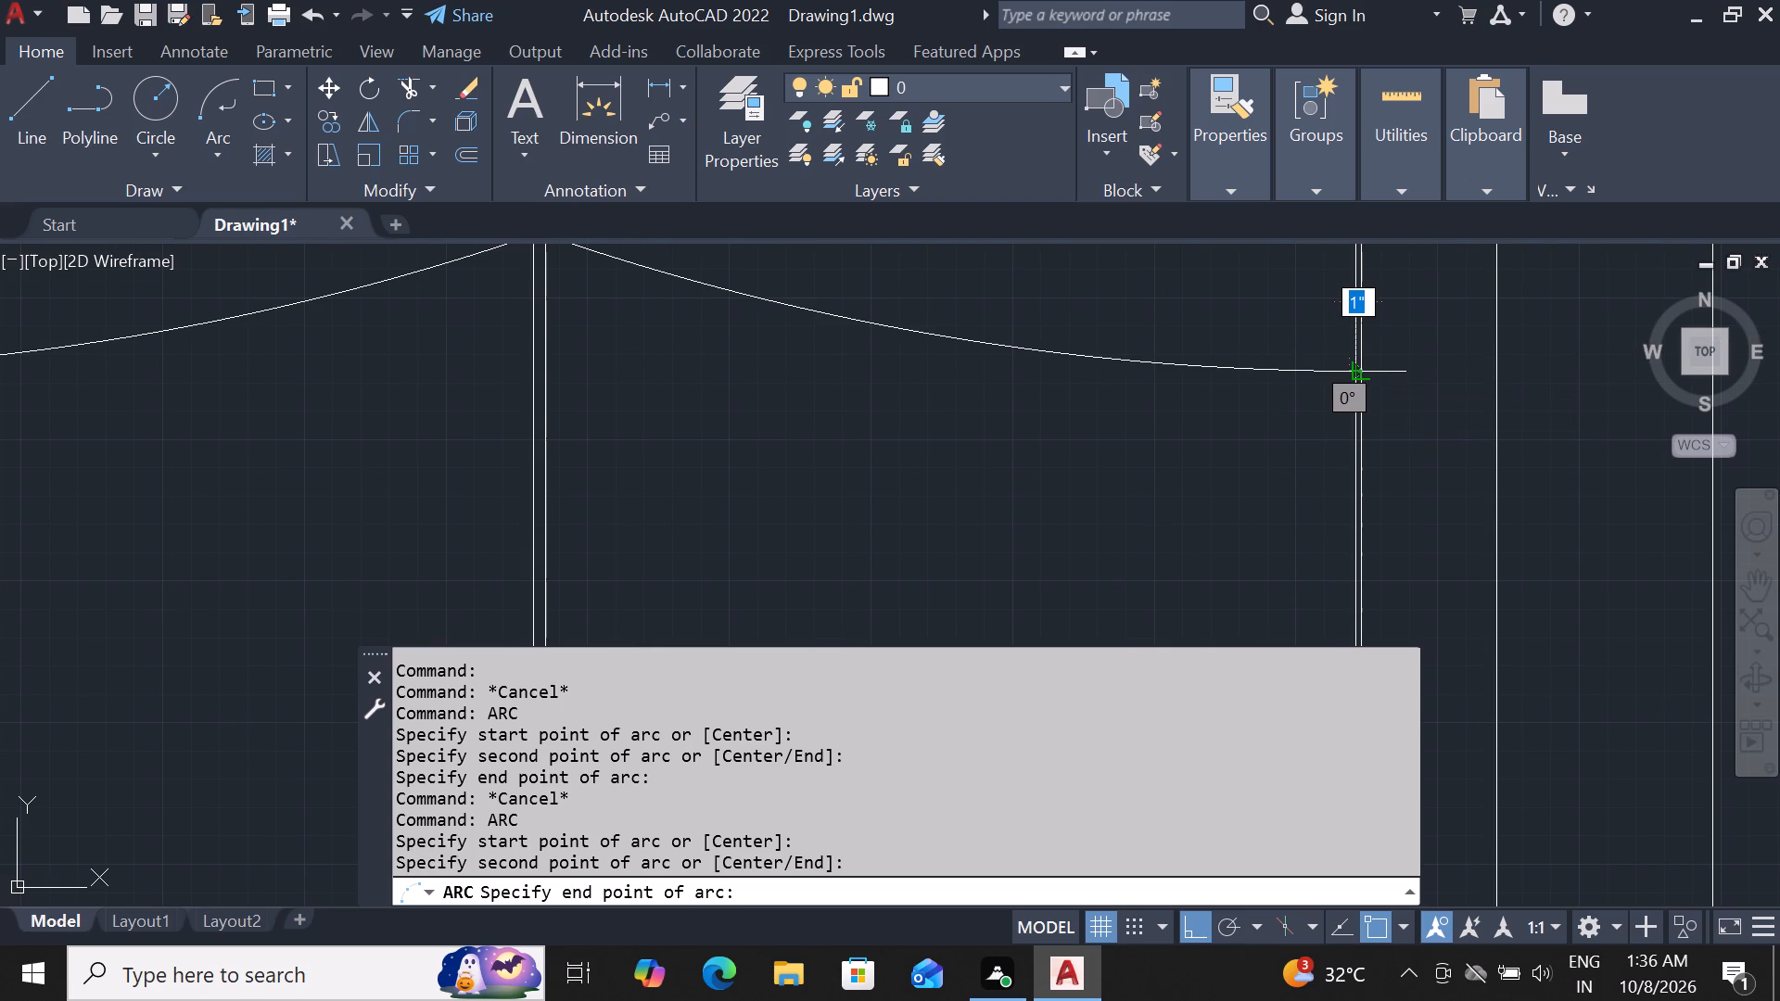
{"action": "scroll", "coordinate": [1362, 374], "scroll_direction": "down", "scroll_amount": 1}
{"action": "left_click", "coordinate": [1362, 374]}
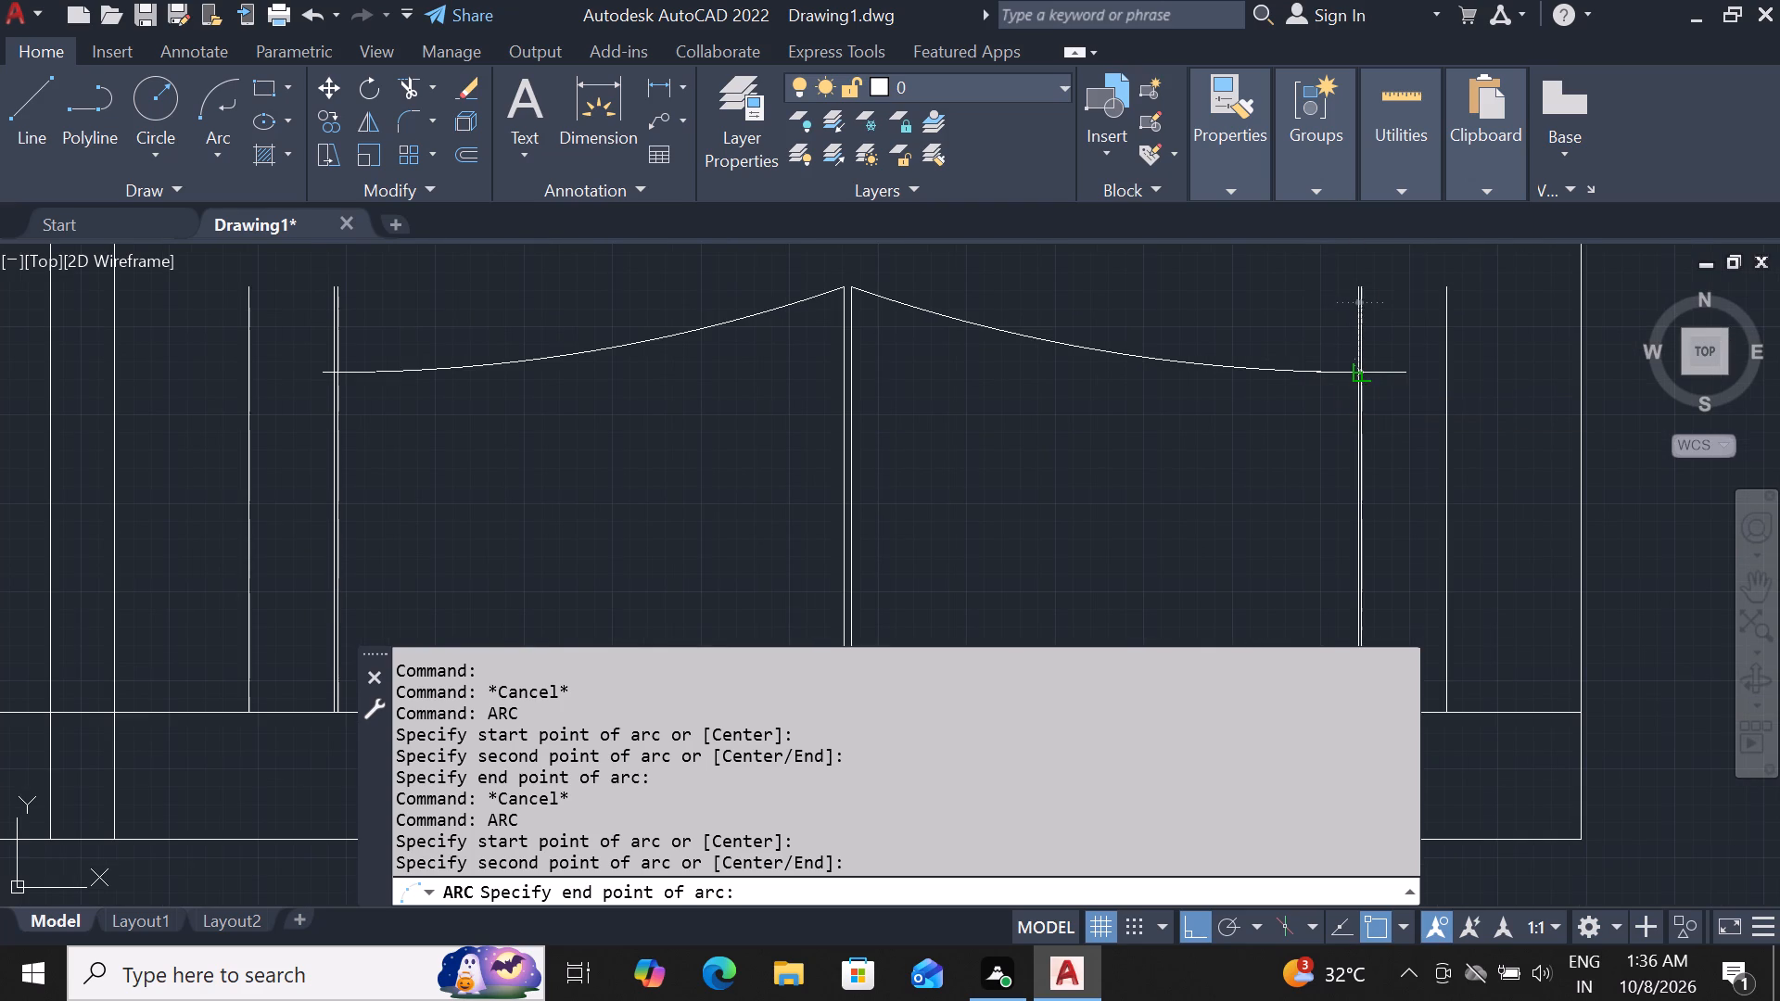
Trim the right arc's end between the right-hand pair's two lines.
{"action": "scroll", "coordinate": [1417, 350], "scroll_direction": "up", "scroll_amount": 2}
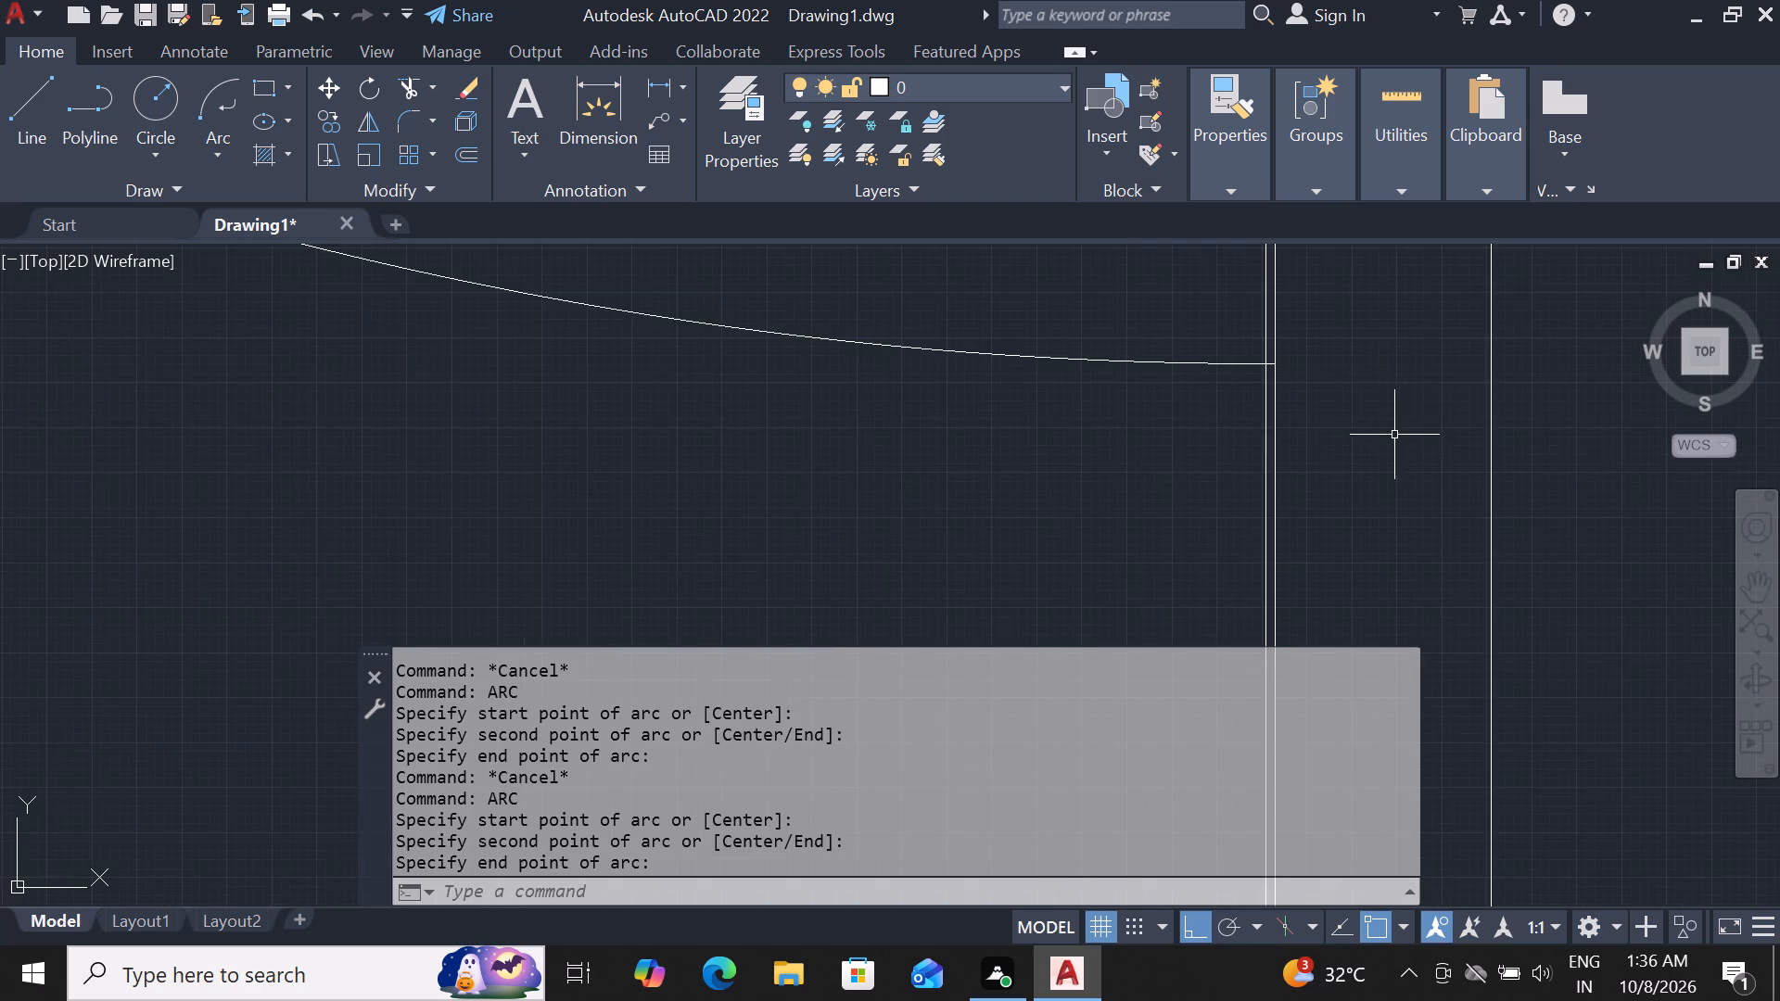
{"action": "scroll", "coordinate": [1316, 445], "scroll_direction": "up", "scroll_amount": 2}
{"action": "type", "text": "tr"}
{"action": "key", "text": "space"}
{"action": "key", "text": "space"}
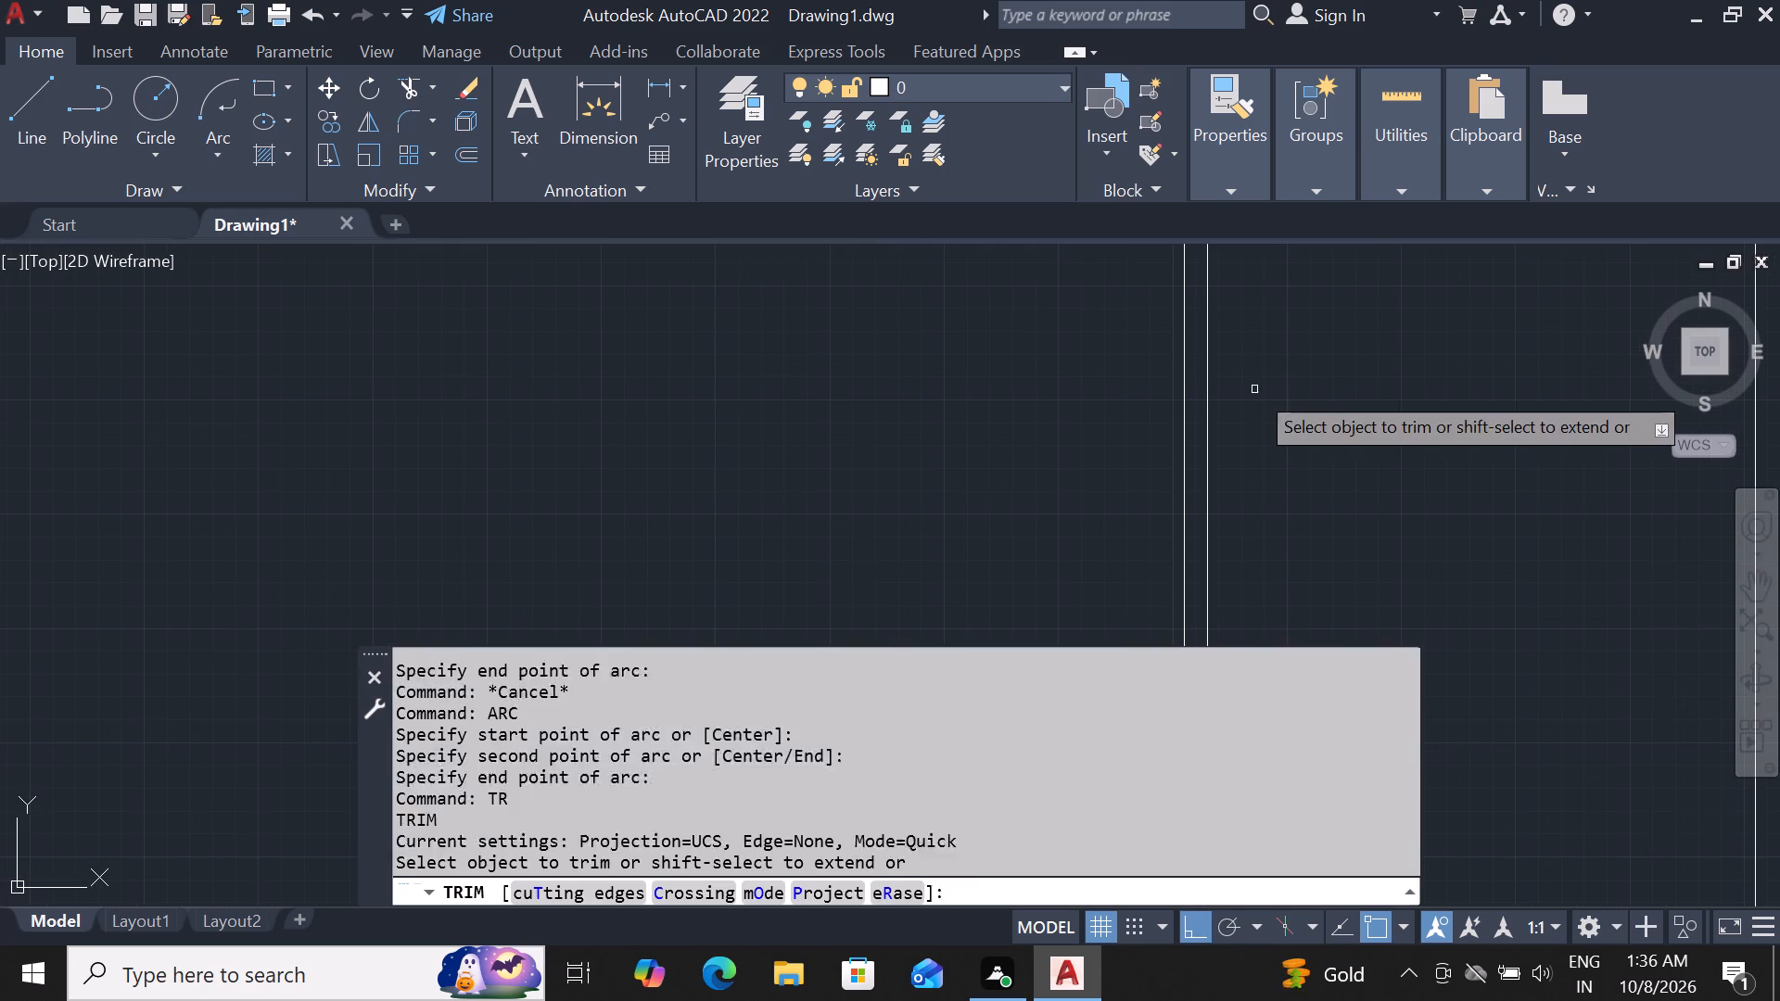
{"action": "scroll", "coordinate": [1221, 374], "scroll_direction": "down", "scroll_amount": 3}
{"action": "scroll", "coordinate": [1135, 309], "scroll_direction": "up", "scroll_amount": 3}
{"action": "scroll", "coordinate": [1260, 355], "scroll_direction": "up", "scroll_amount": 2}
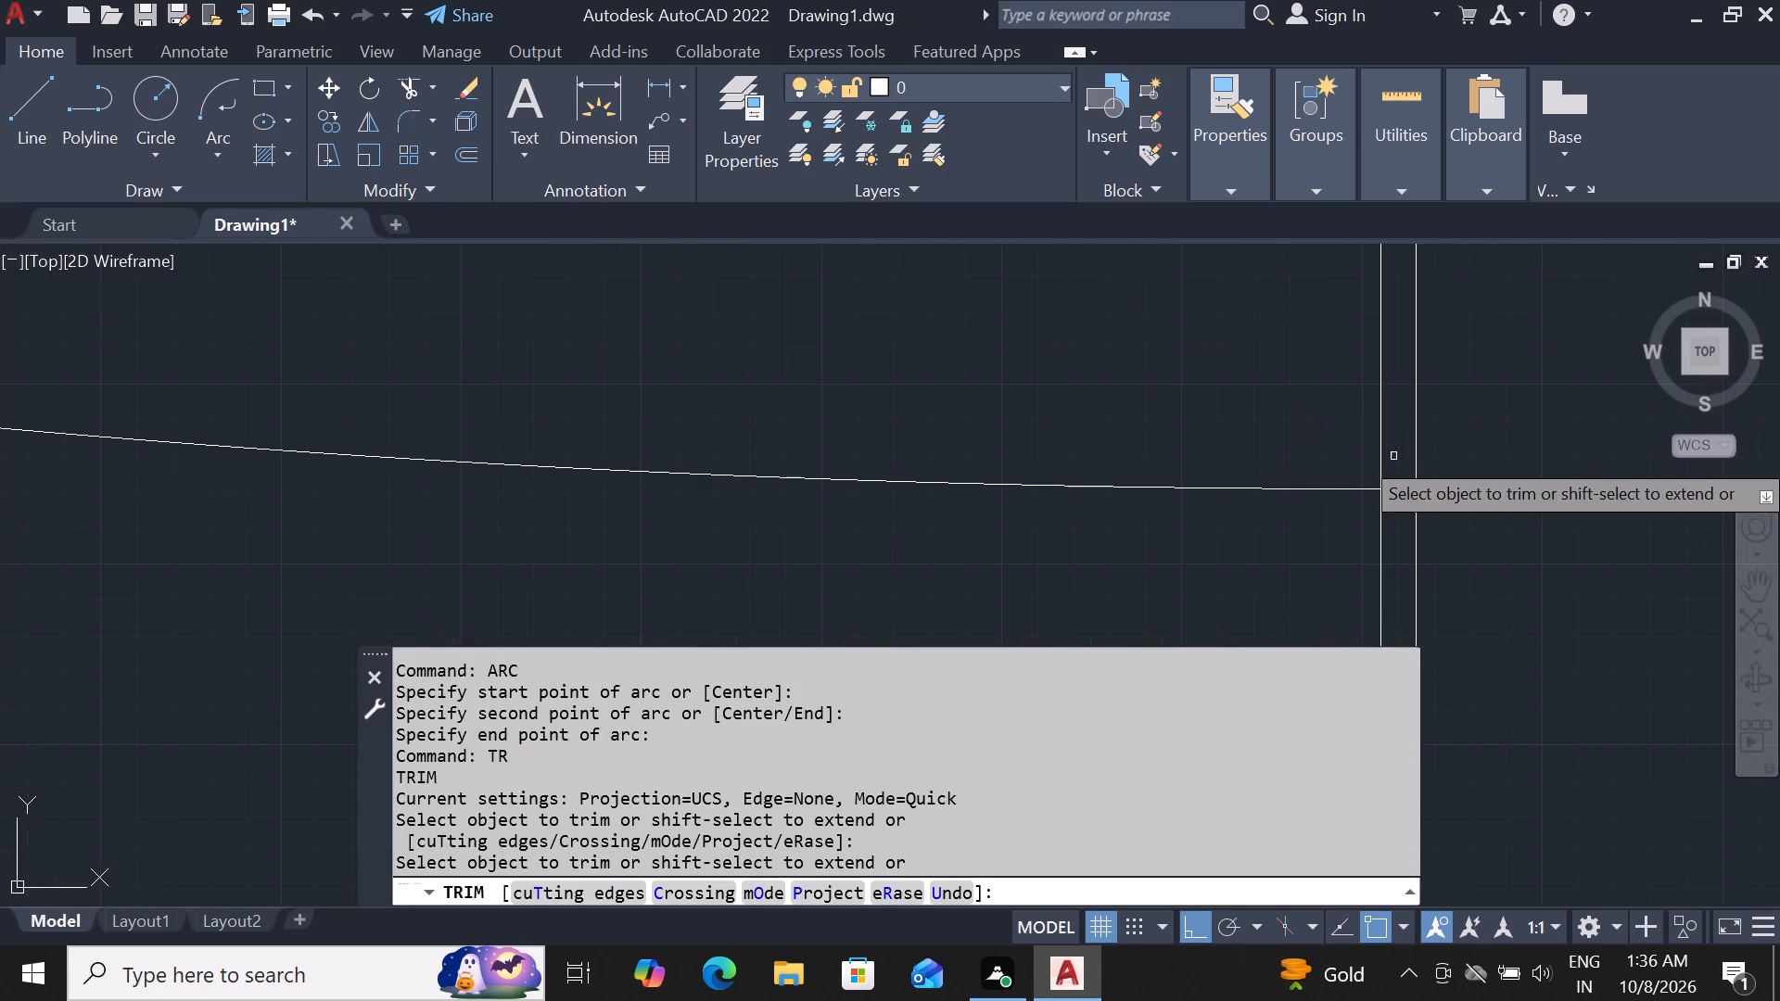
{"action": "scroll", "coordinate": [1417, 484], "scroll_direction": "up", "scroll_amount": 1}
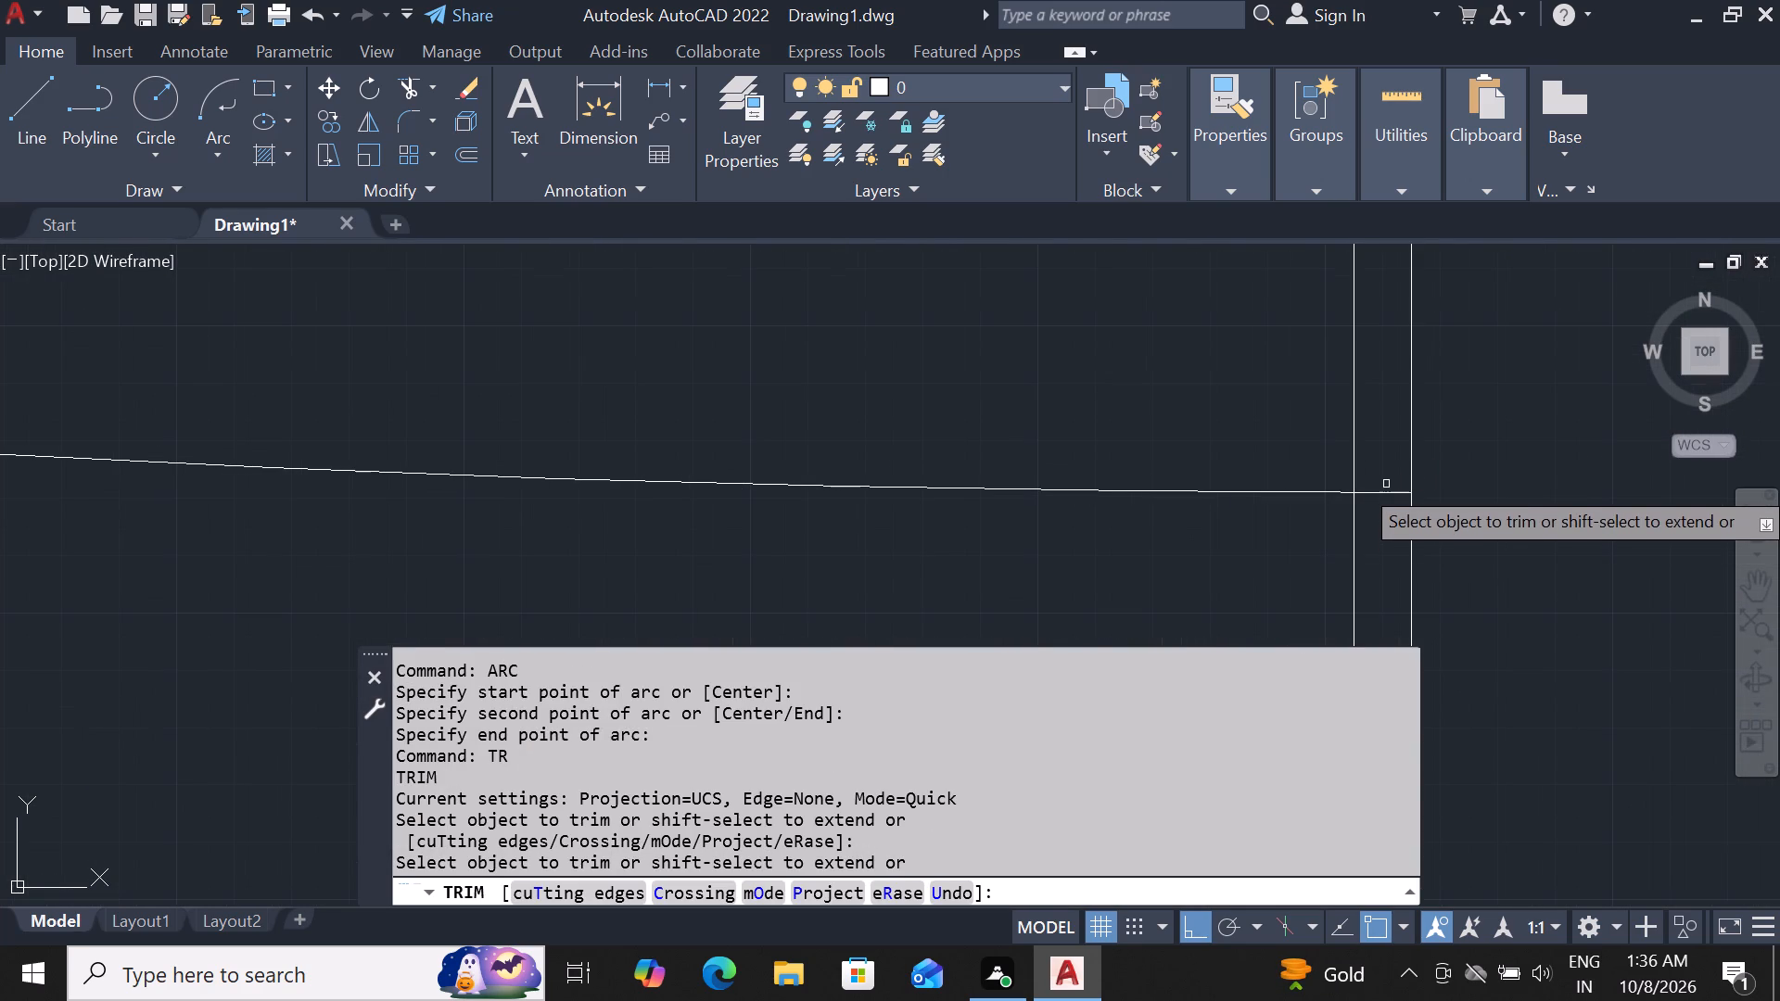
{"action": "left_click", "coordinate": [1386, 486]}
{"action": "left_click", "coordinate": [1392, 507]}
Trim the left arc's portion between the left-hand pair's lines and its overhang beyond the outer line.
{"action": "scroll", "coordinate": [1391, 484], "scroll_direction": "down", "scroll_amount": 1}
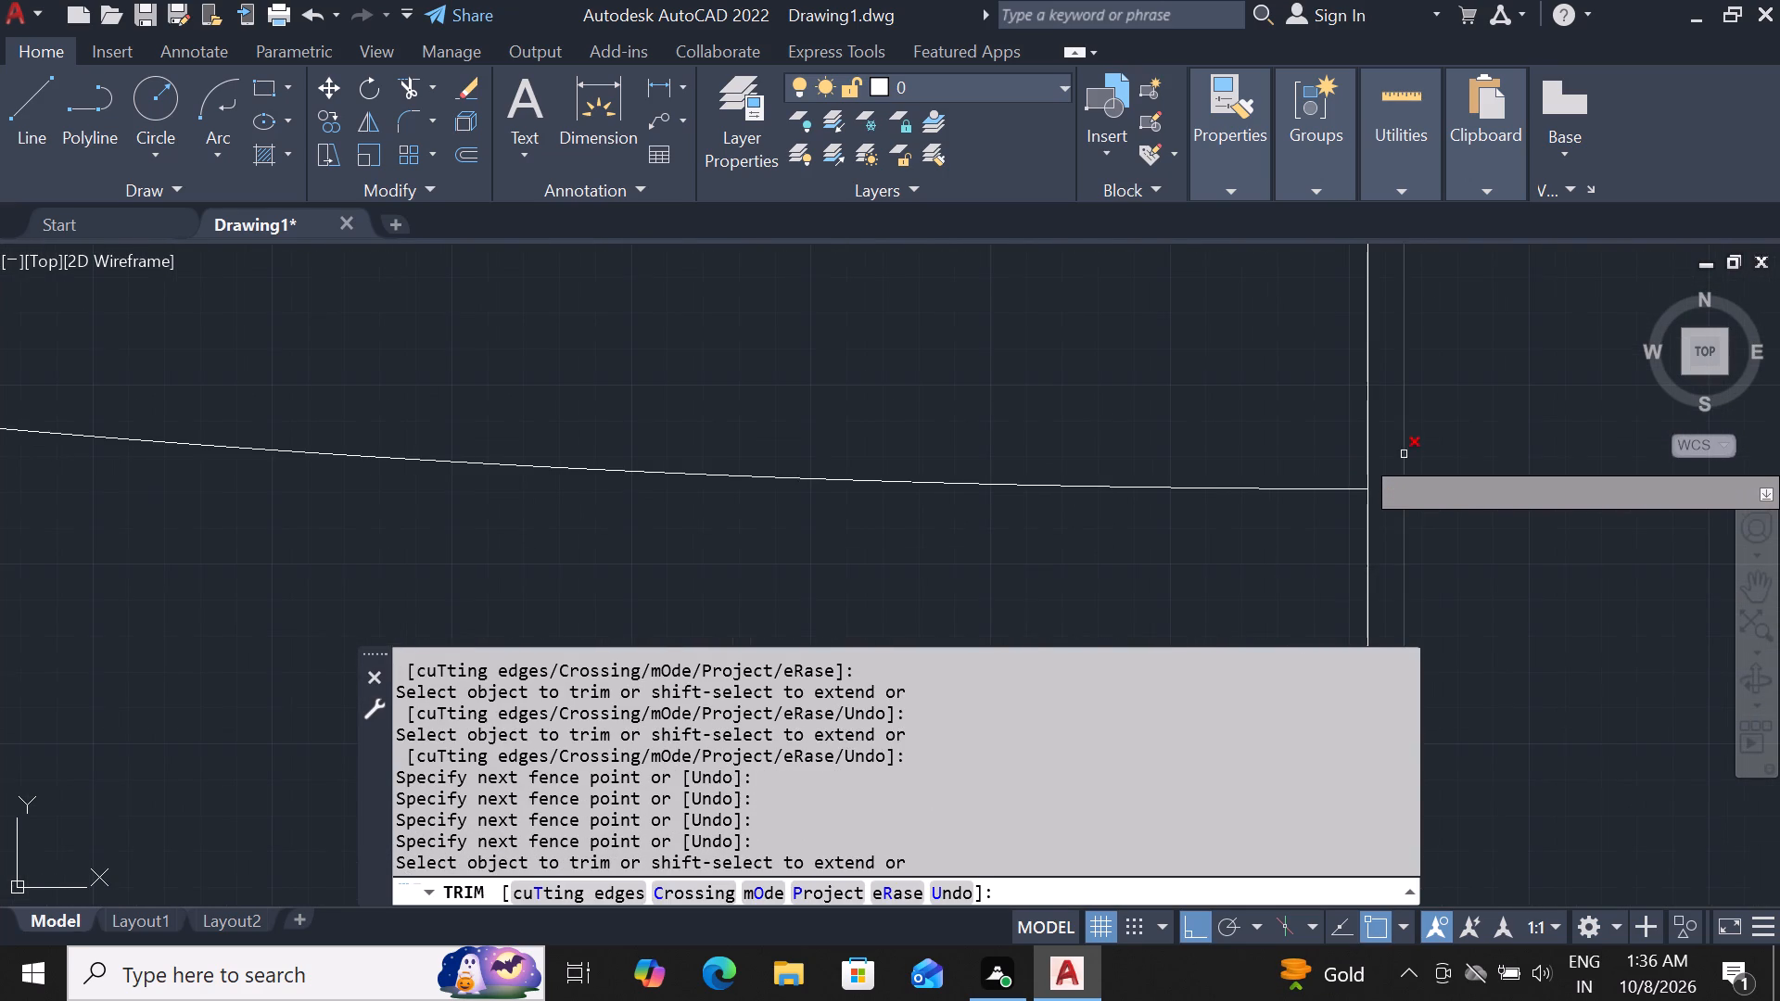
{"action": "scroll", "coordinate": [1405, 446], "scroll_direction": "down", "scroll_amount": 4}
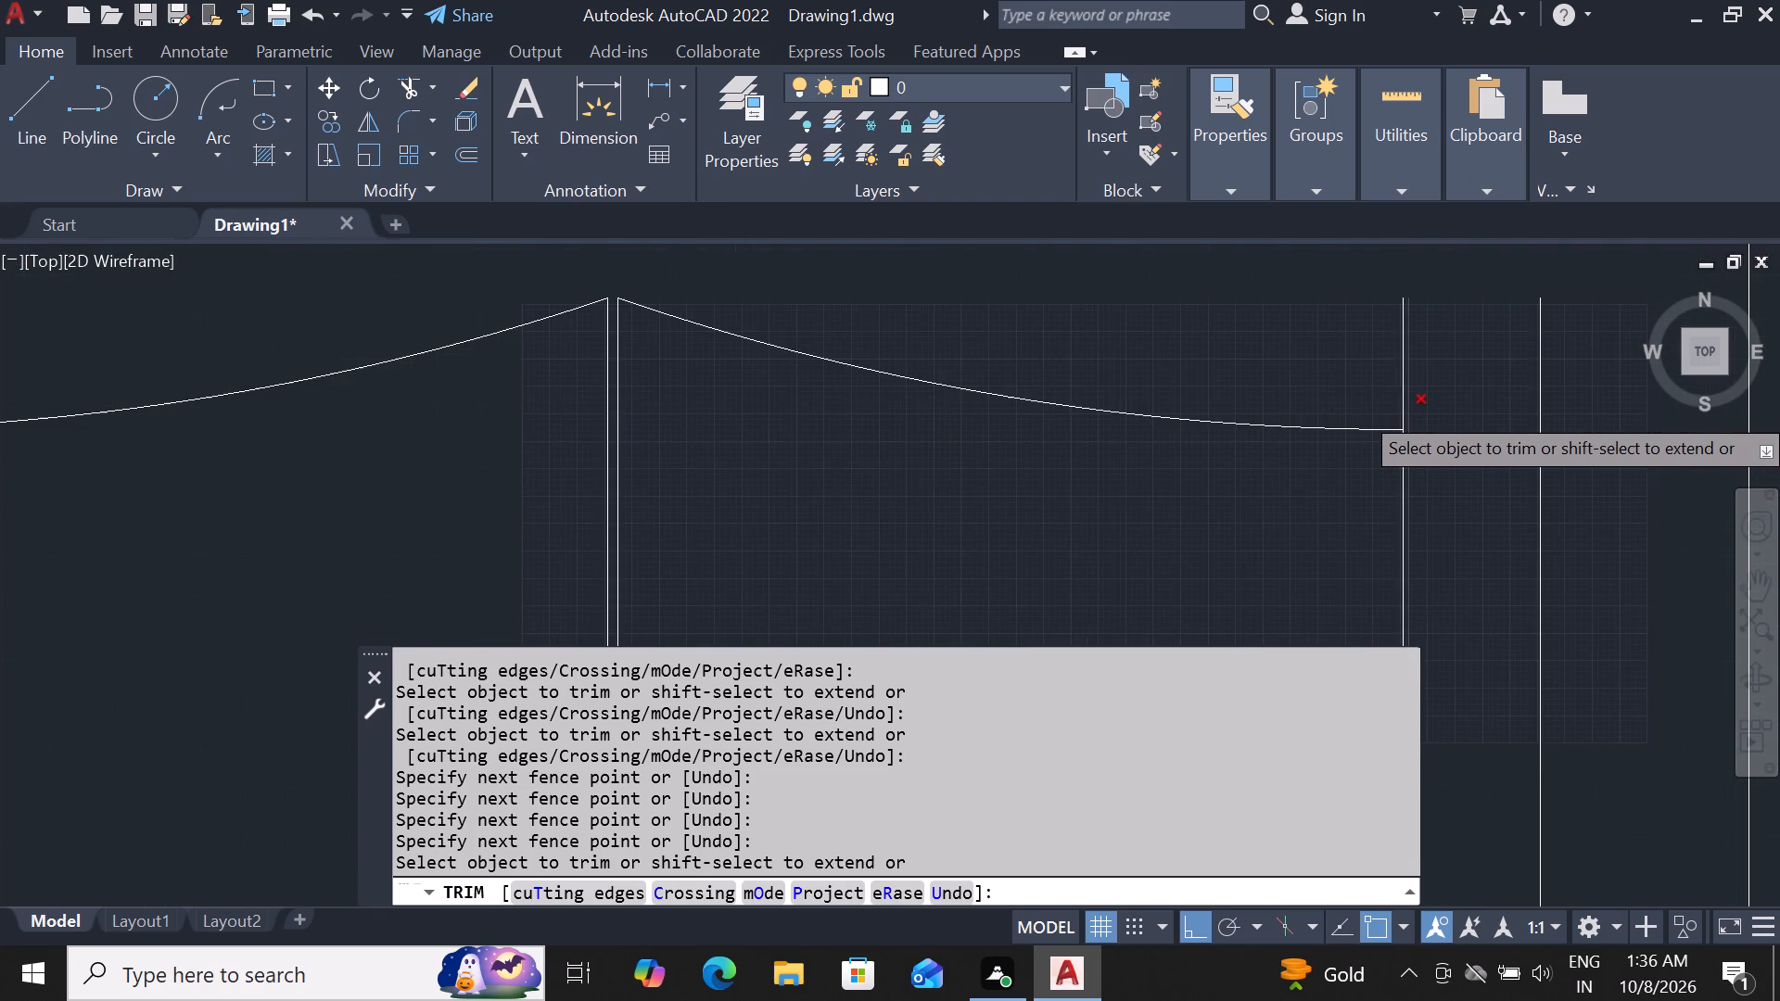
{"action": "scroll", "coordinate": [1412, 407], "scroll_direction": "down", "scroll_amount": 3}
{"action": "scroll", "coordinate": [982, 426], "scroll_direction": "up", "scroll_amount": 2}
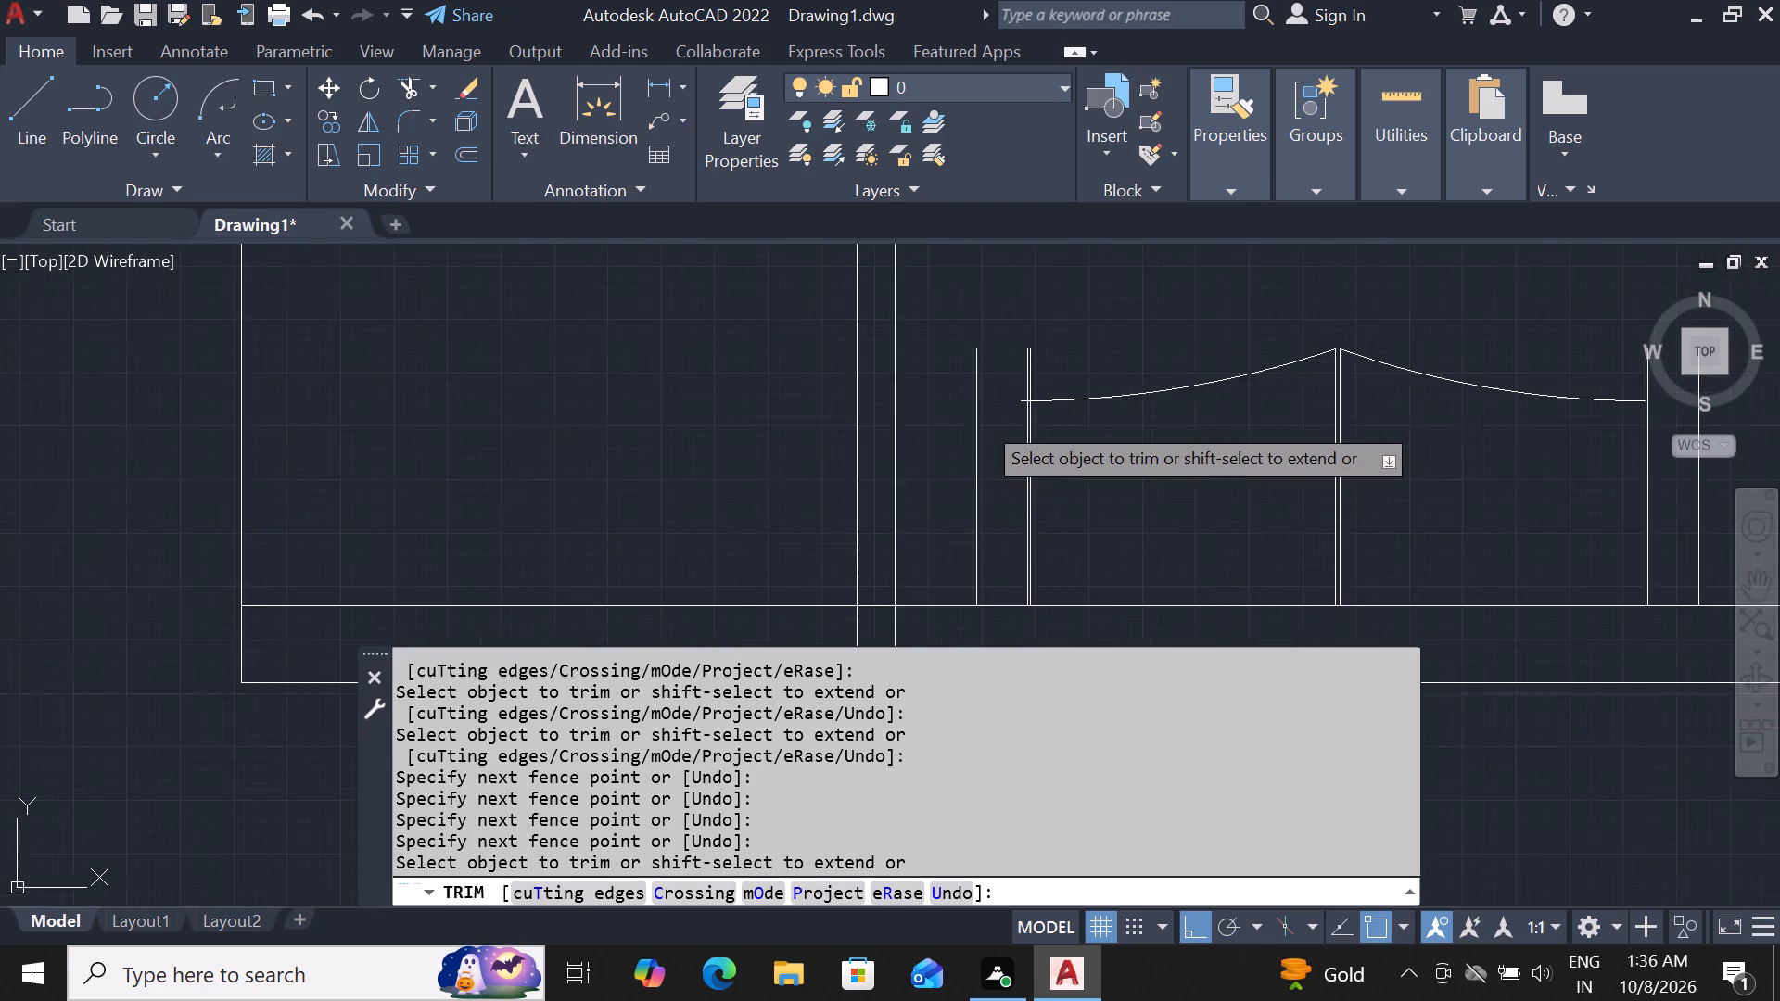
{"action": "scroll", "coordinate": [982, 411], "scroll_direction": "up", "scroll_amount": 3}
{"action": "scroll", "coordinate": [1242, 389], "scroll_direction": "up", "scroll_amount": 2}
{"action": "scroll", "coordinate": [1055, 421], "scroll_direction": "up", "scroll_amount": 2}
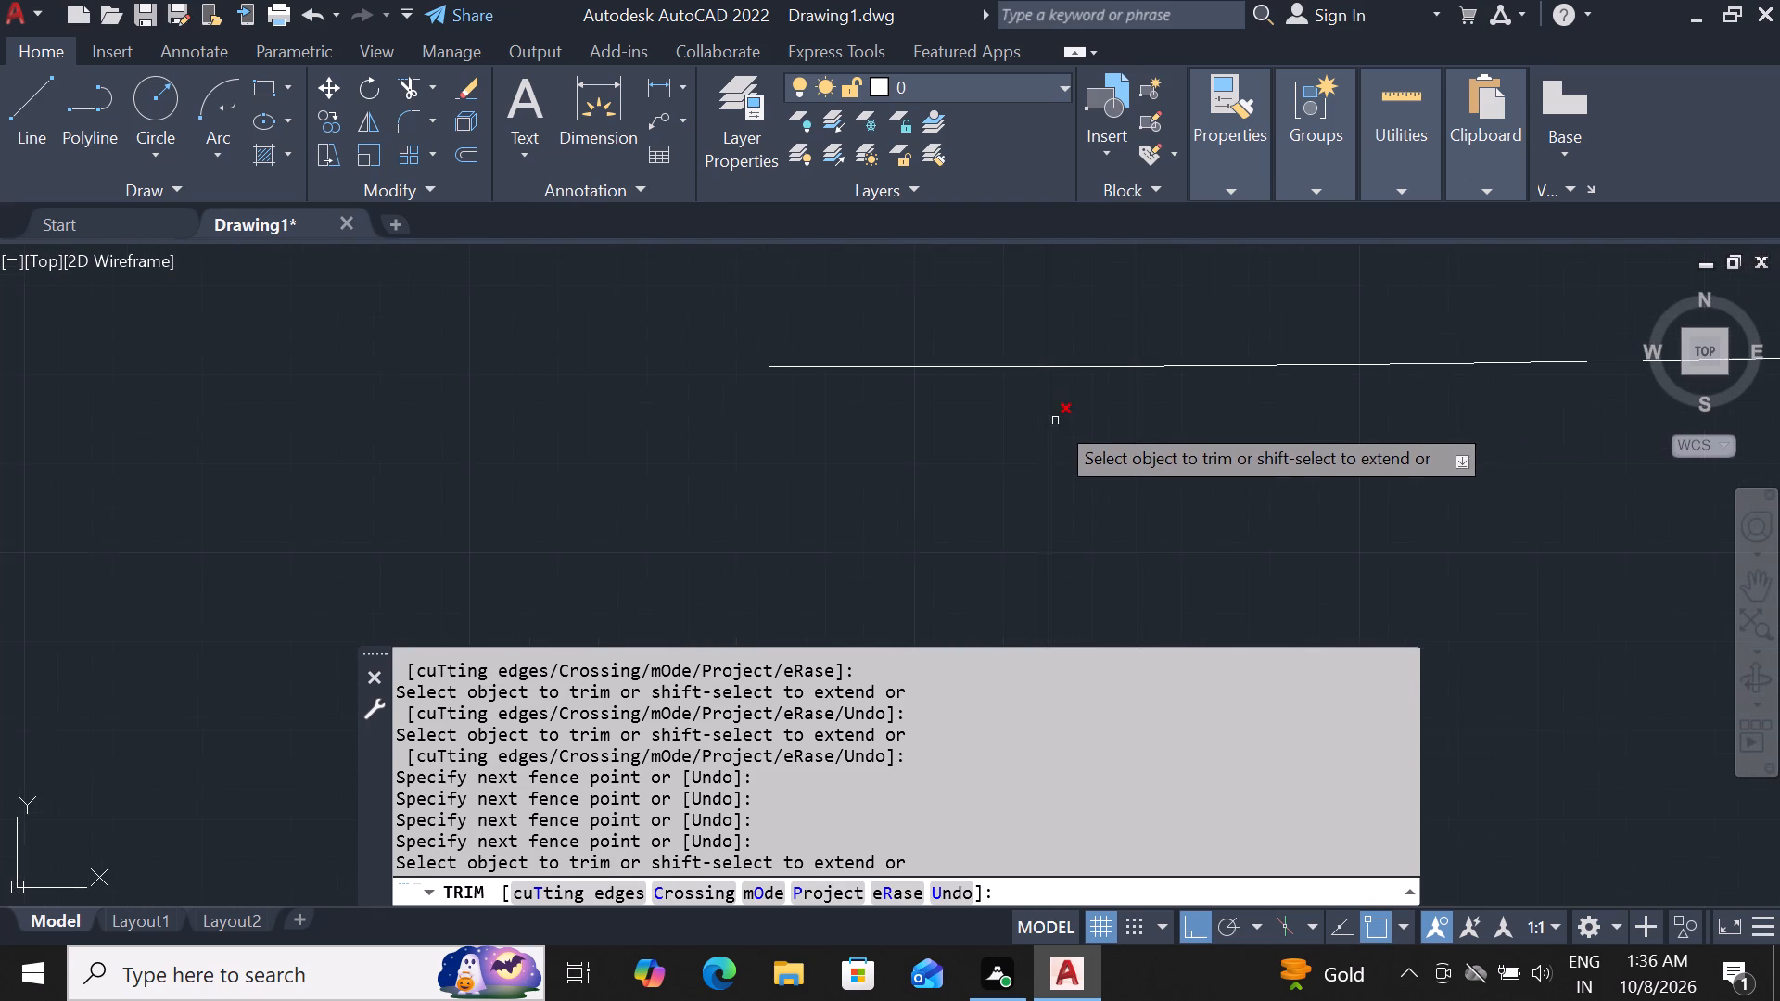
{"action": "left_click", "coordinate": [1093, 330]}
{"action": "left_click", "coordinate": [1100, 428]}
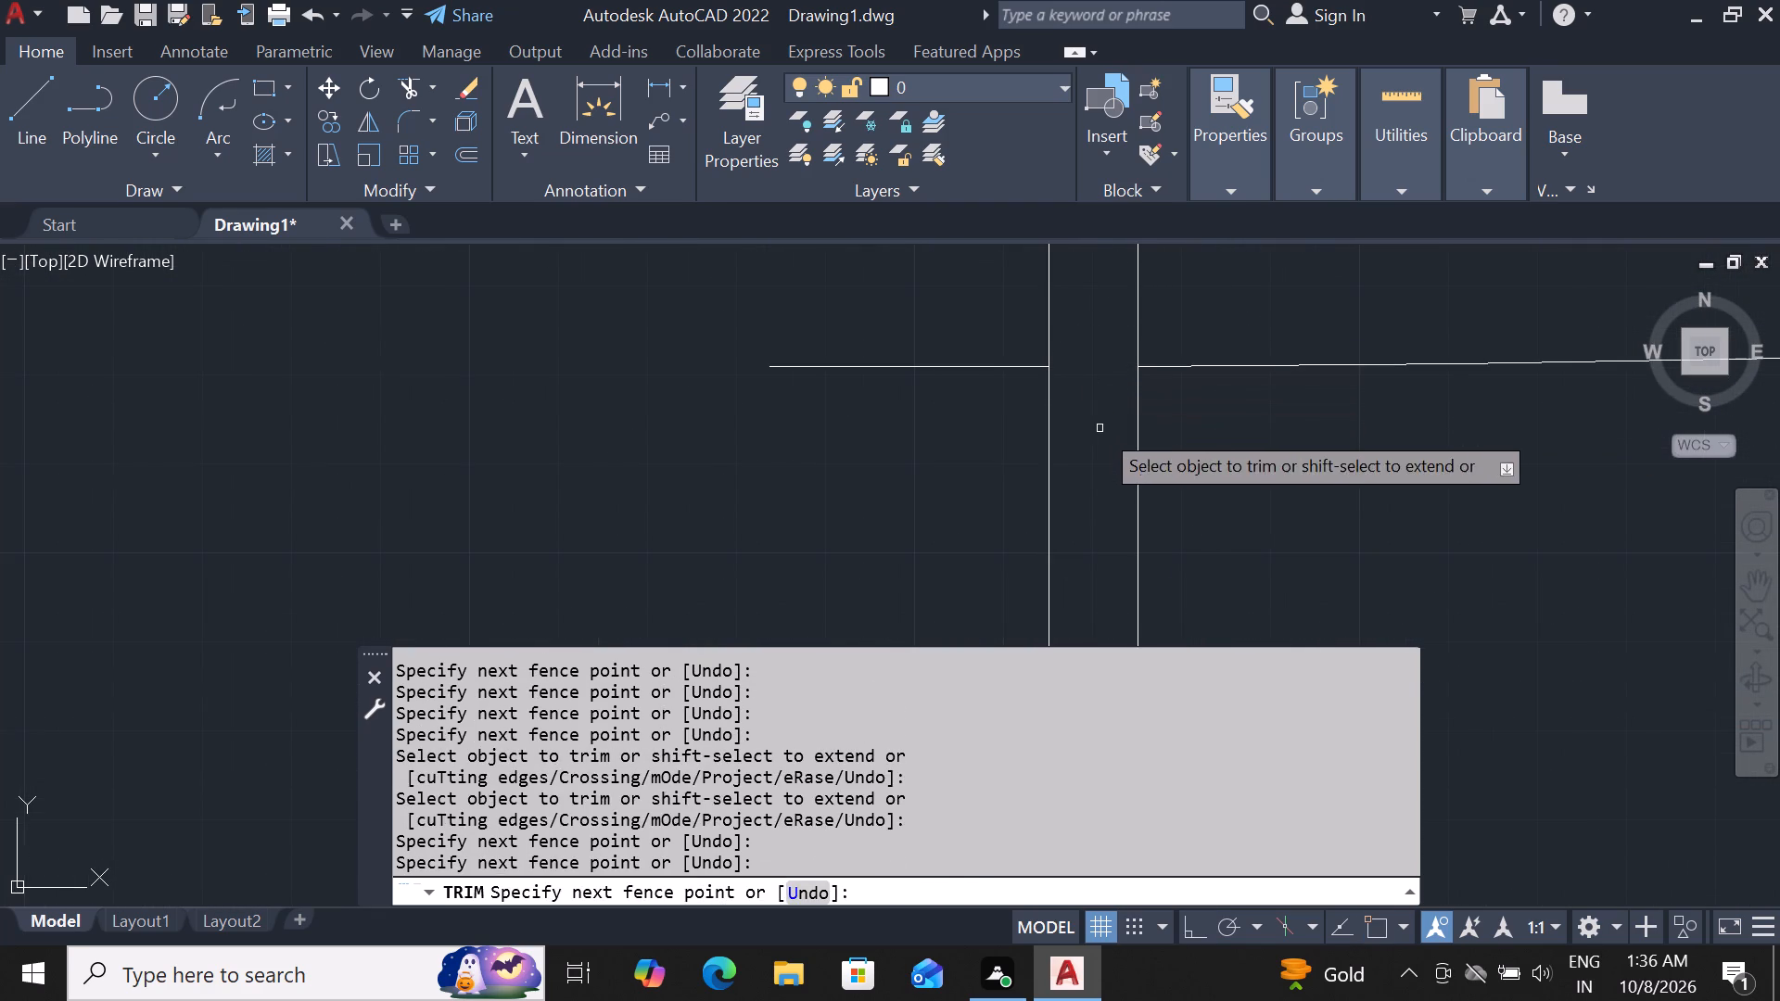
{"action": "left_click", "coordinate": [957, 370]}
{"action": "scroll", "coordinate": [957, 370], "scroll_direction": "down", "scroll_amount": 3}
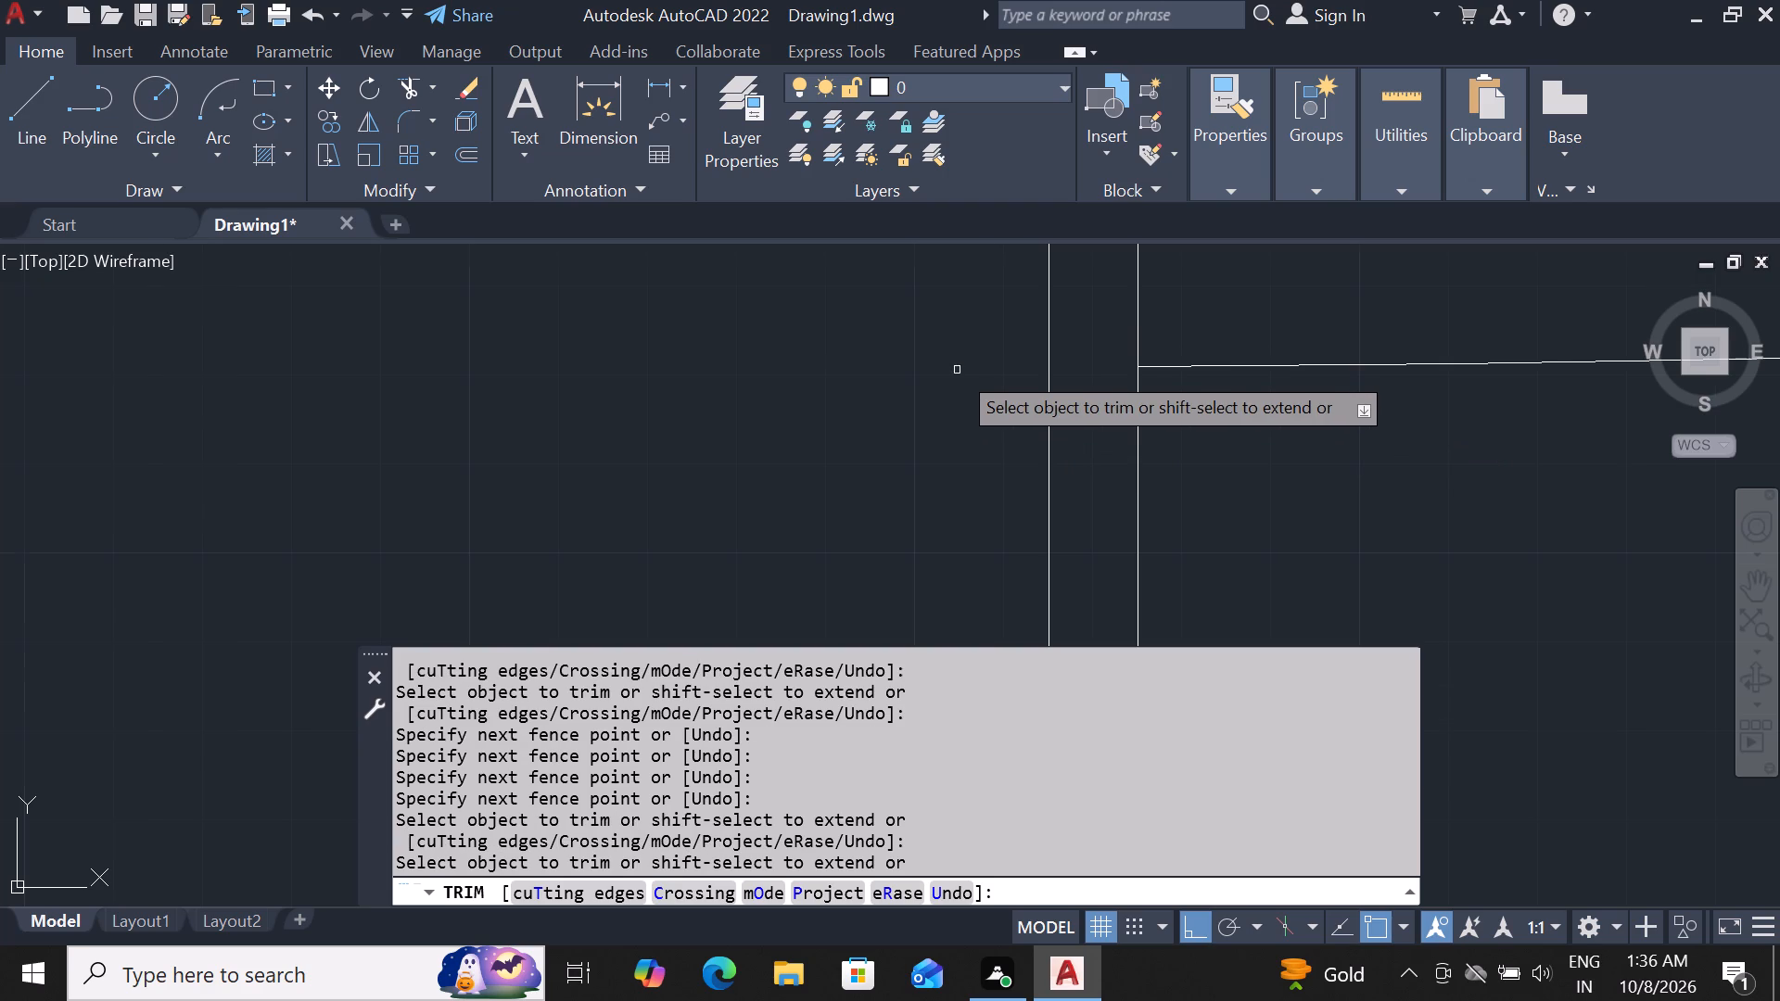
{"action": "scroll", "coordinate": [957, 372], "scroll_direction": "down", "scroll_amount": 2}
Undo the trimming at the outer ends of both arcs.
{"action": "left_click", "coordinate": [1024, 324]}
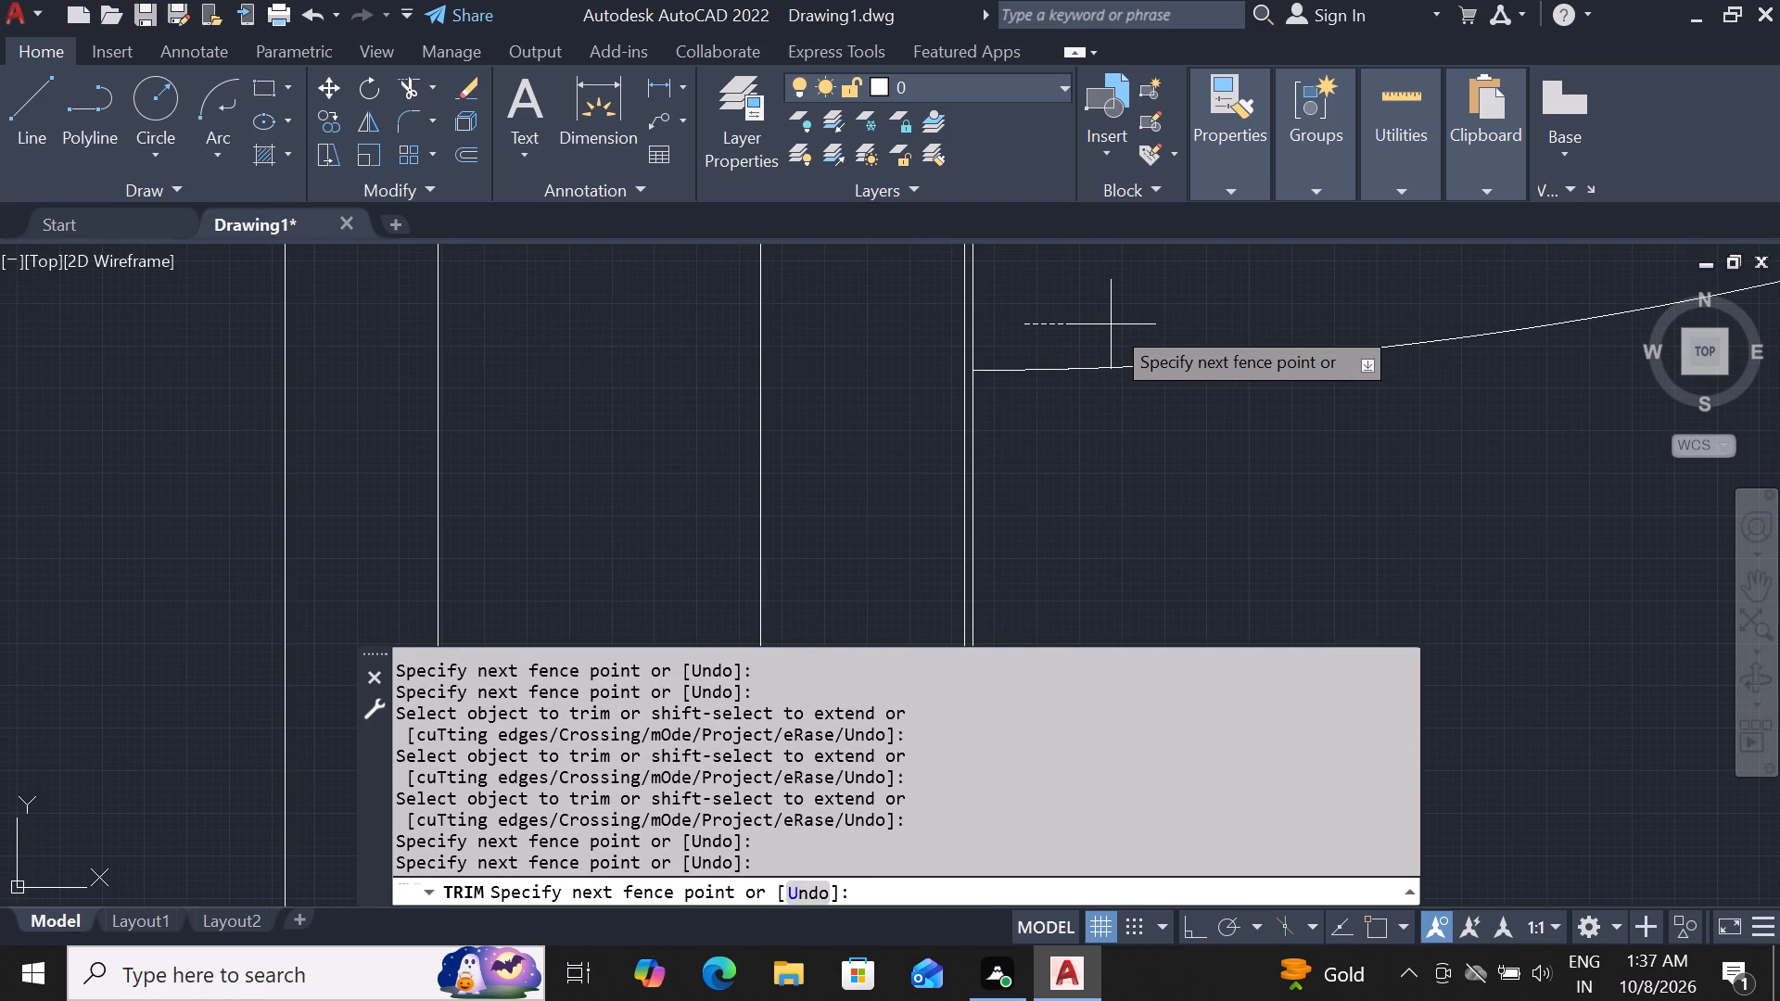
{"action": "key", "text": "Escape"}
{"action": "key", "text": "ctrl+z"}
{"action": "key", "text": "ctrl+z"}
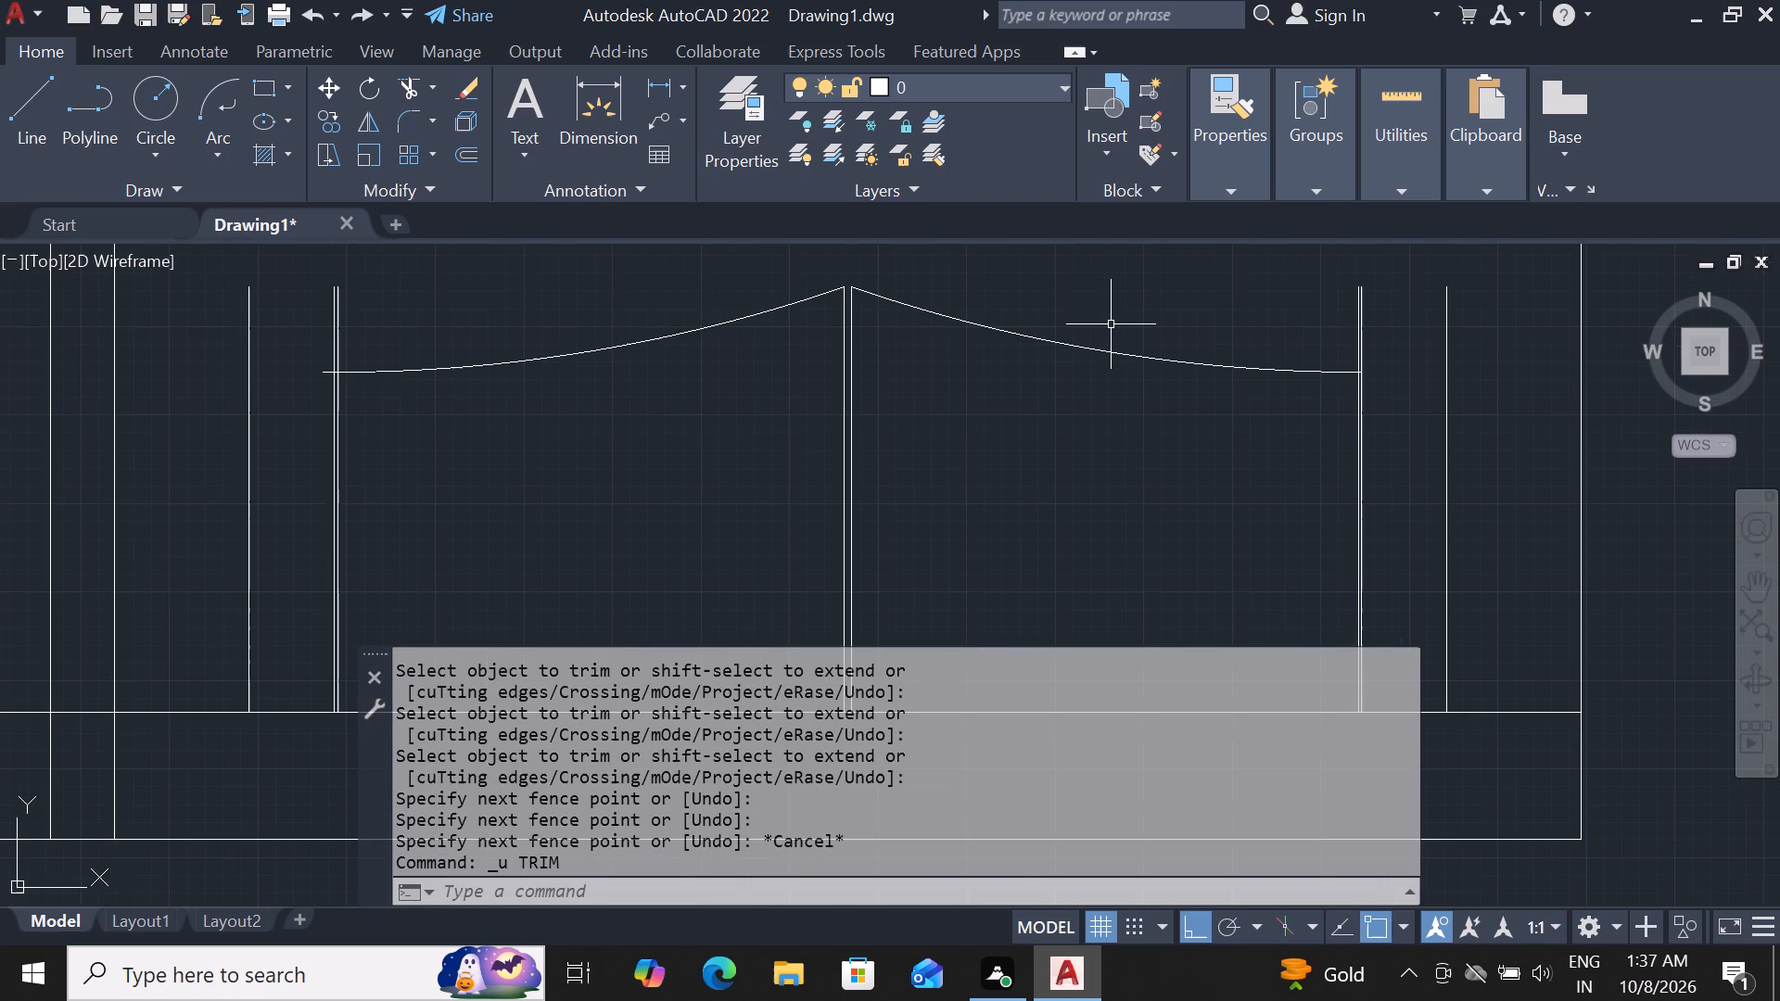
Trim both lines of the left-hand pair above the left arc.
{"action": "scroll", "coordinate": [272, 315], "scroll_direction": "up", "scroll_amount": 3}
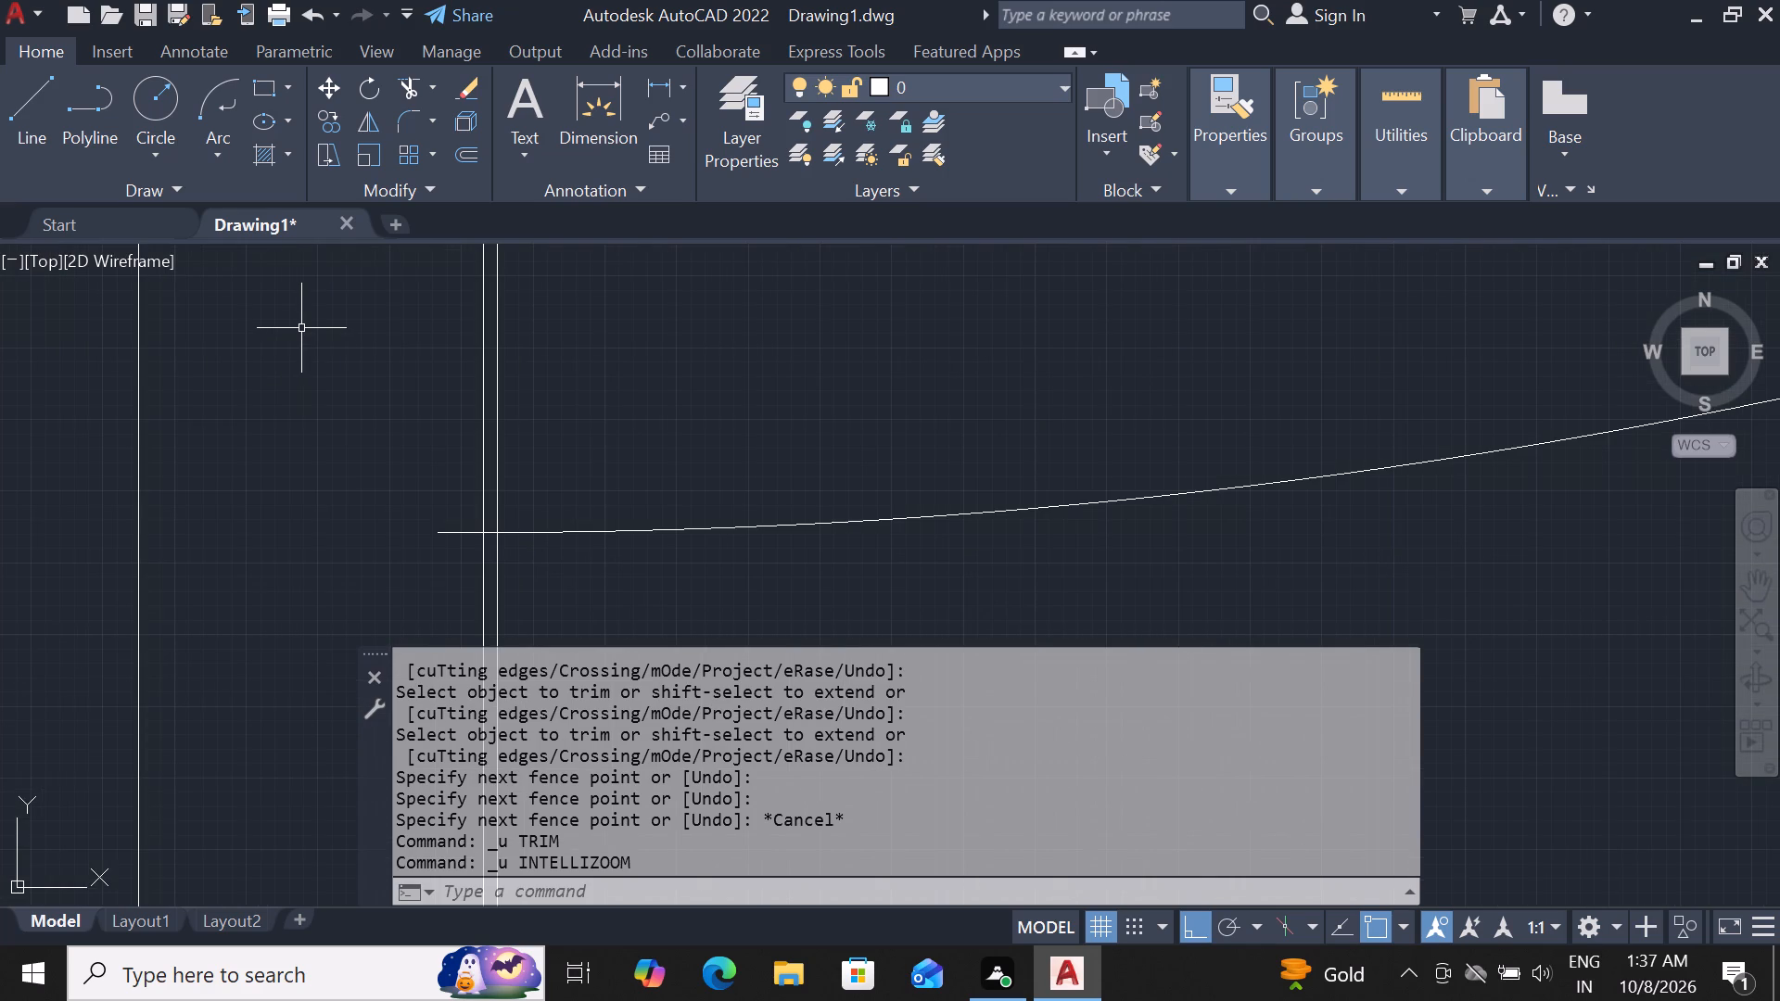
{"action": "type", "text": "tr"}
{"action": "key", "text": "space"}
{"action": "key", "text": "space"}
{"action": "left_click", "coordinate": [424, 363]}
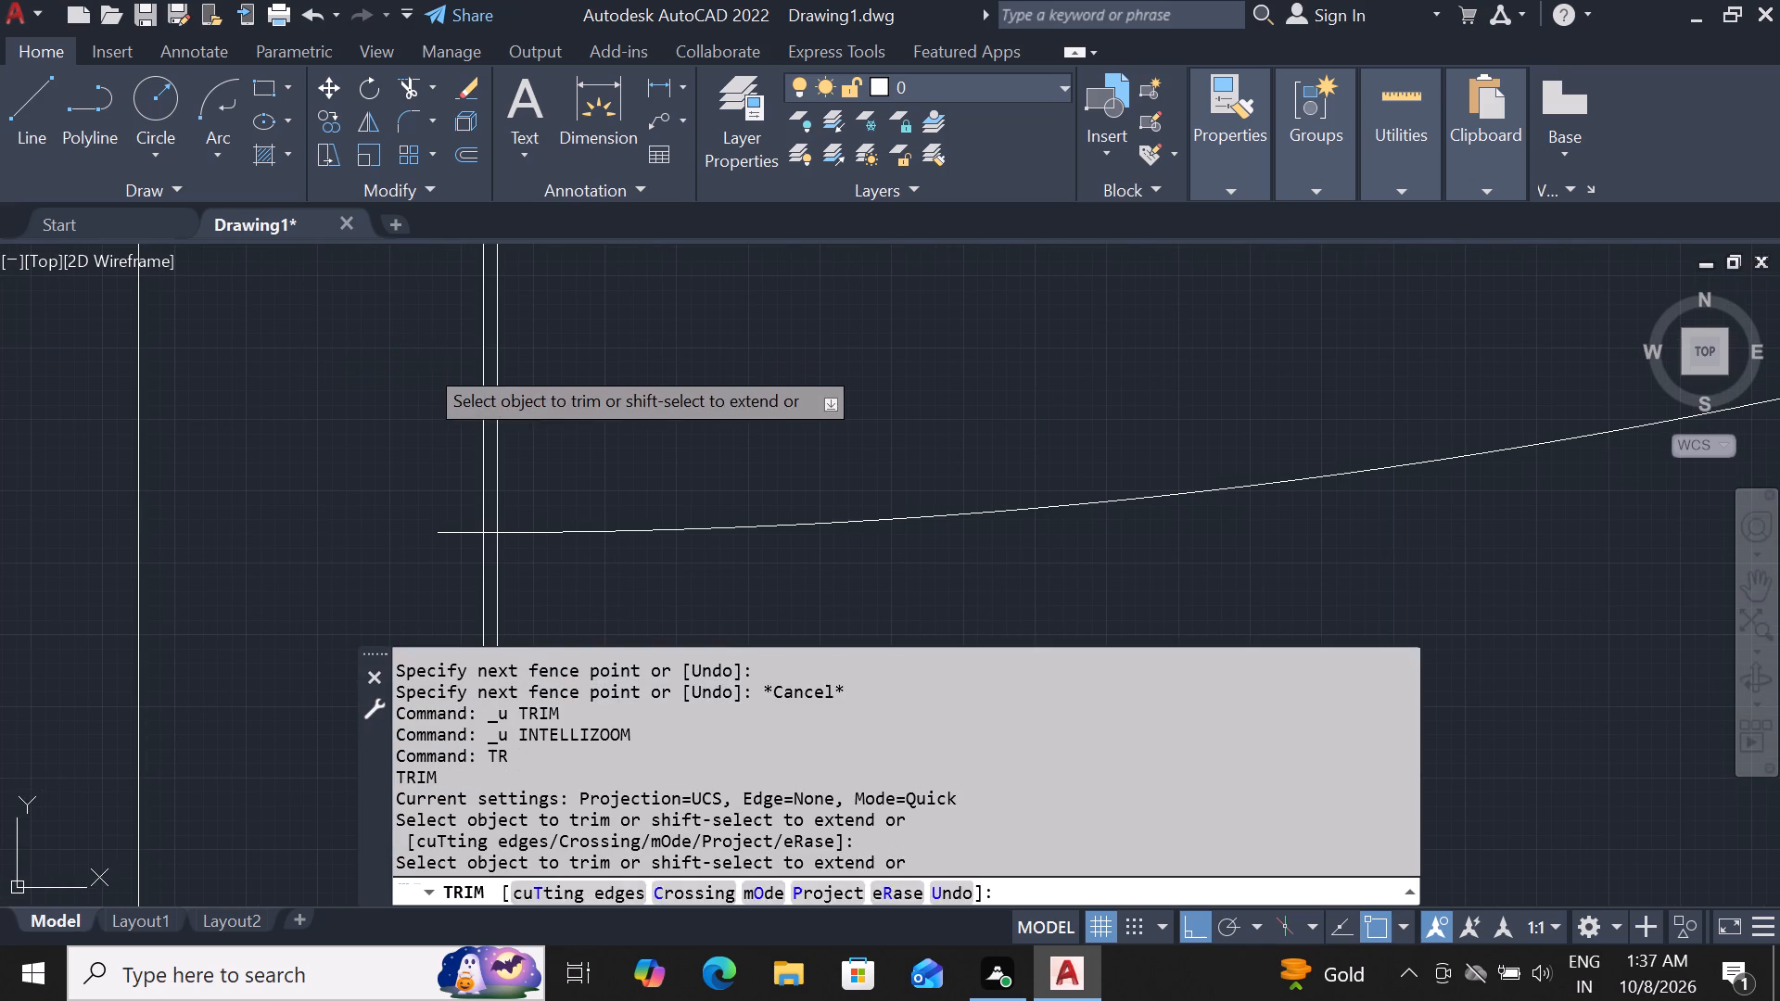
{"action": "left_click", "coordinate": [739, 369]}
Trim the left arc's overhang beyond the left-hand pair and its portion between the pair's lines, back to the inner line.
{"action": "scroll", "coordinate": [388, 558], "scroll_direction": "up", "scroll_amount": 1}
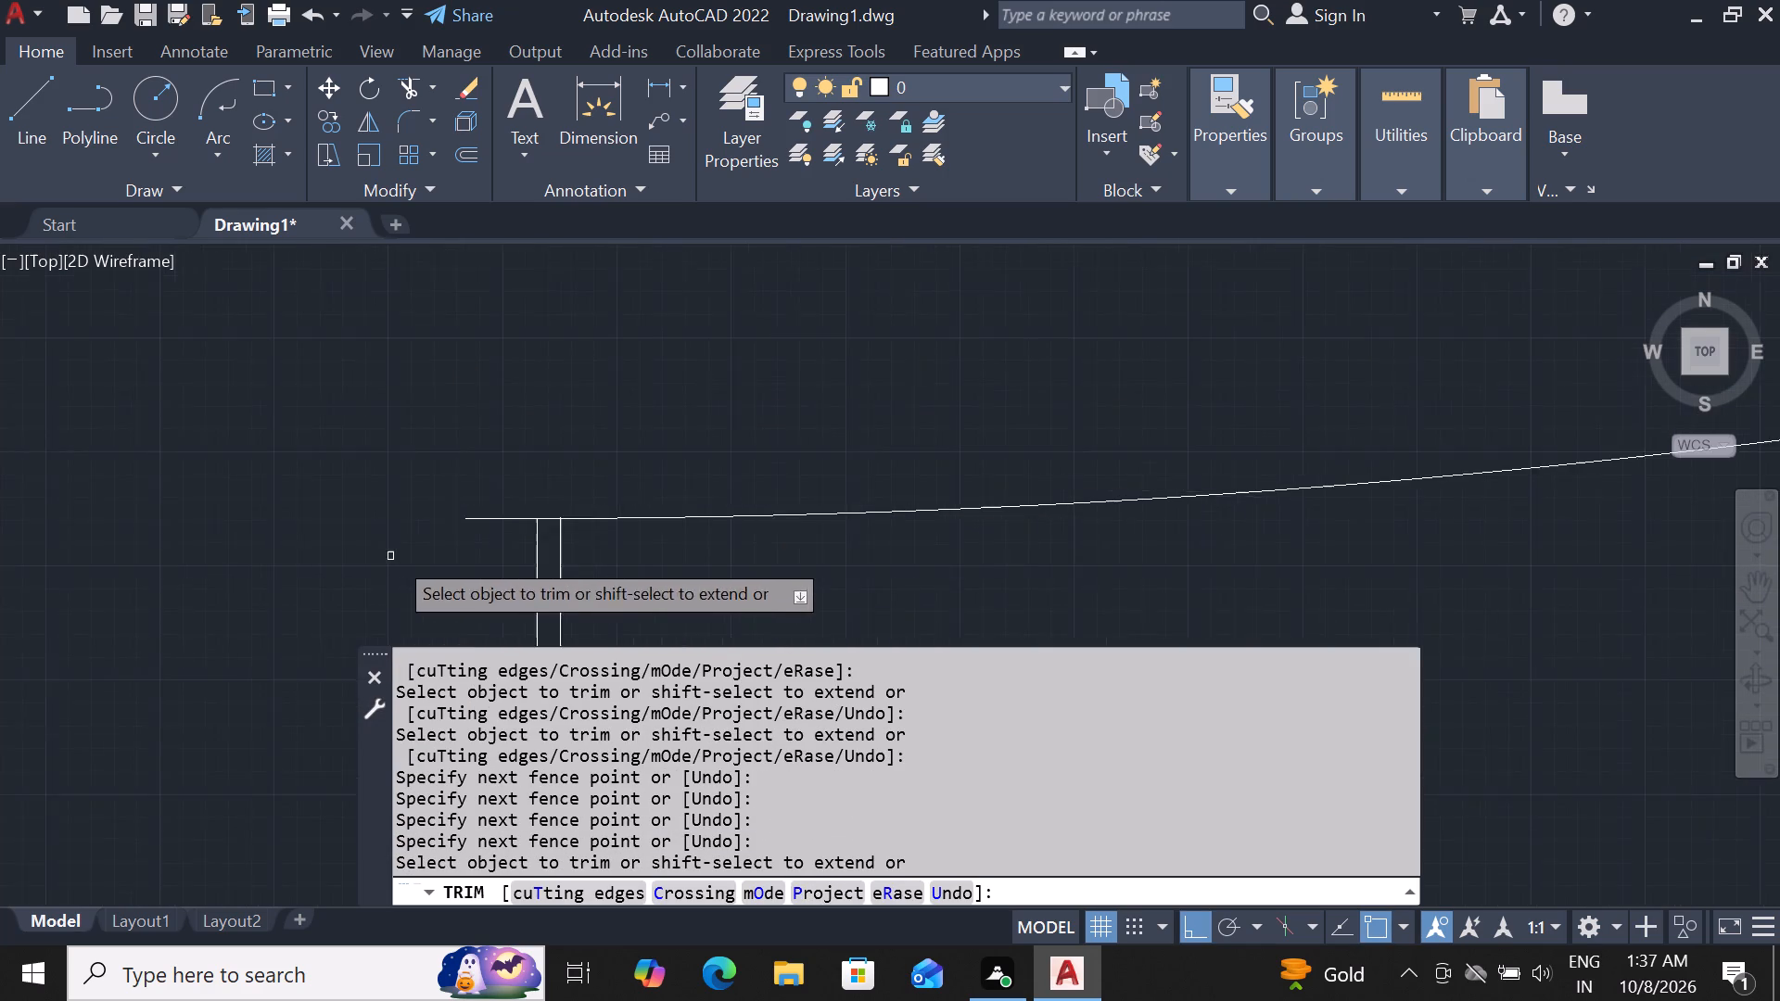
{"action": "scroll", "coordinate": [395, 555], "scroll_direction": "up", "scroll_amount": 1}
{"action": "left_click", "coordinate": [528, 492]}
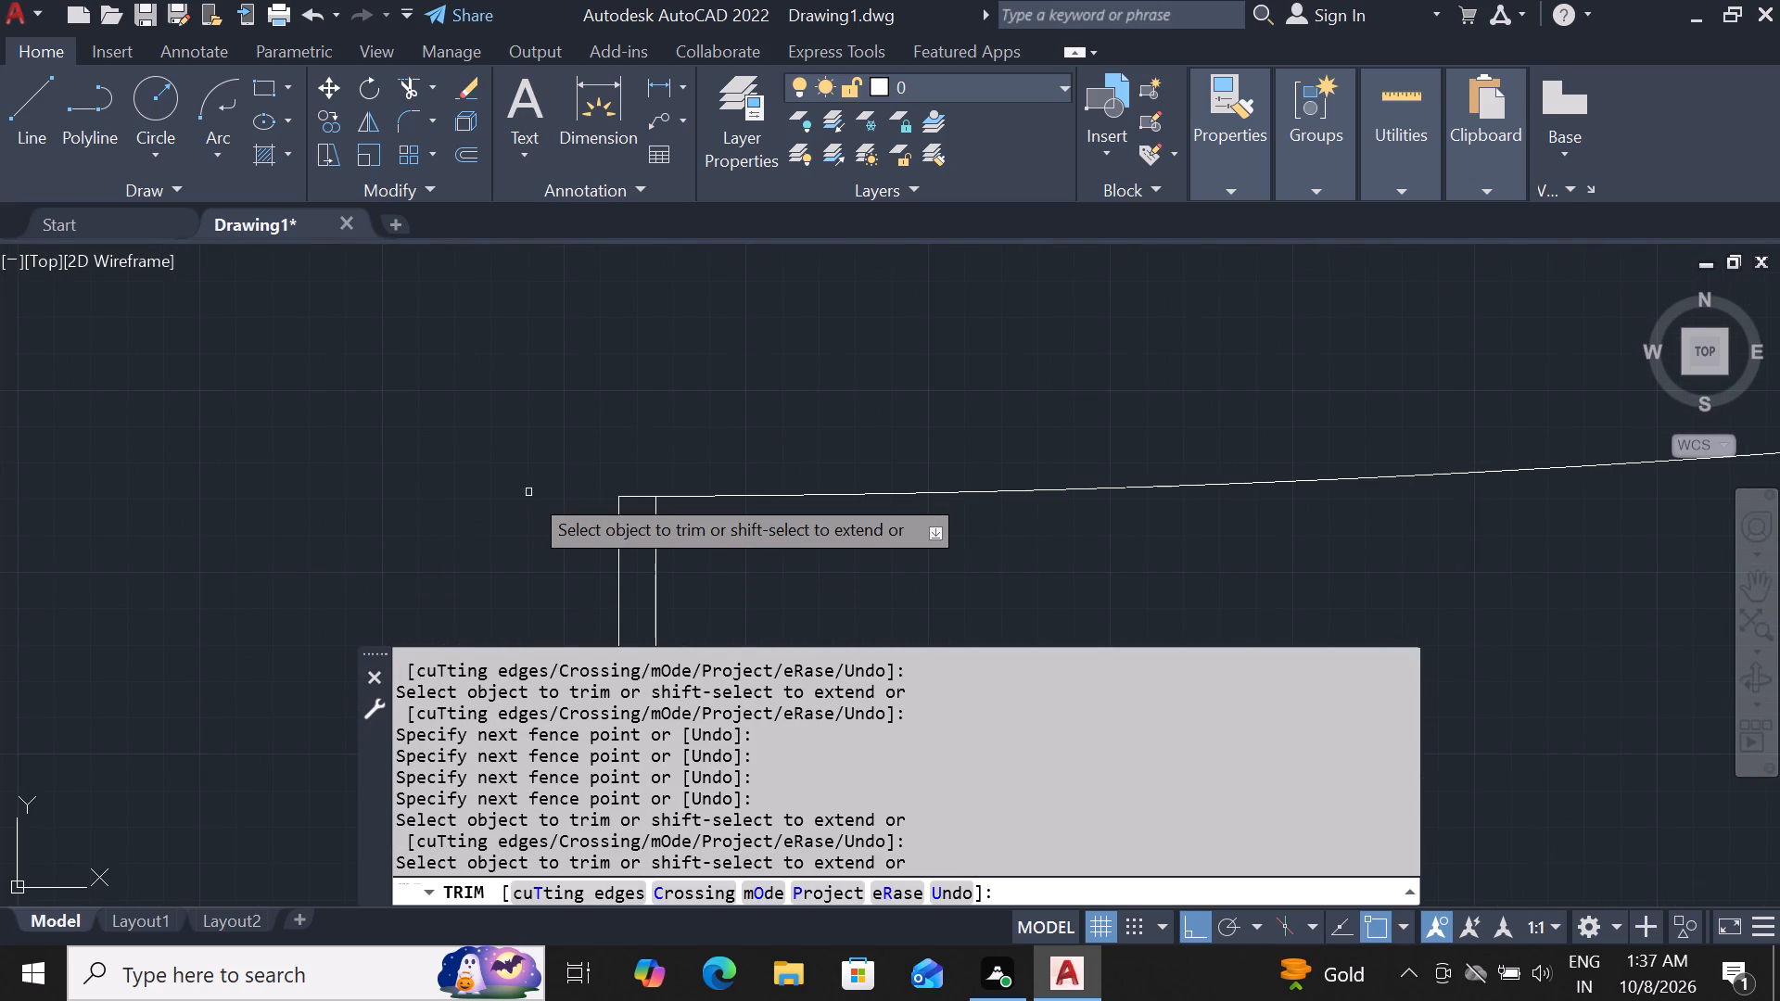
{"action": "scroll", "coordinate": [528, 492], "scroll_direction": "down", "scroll_amount": 8}
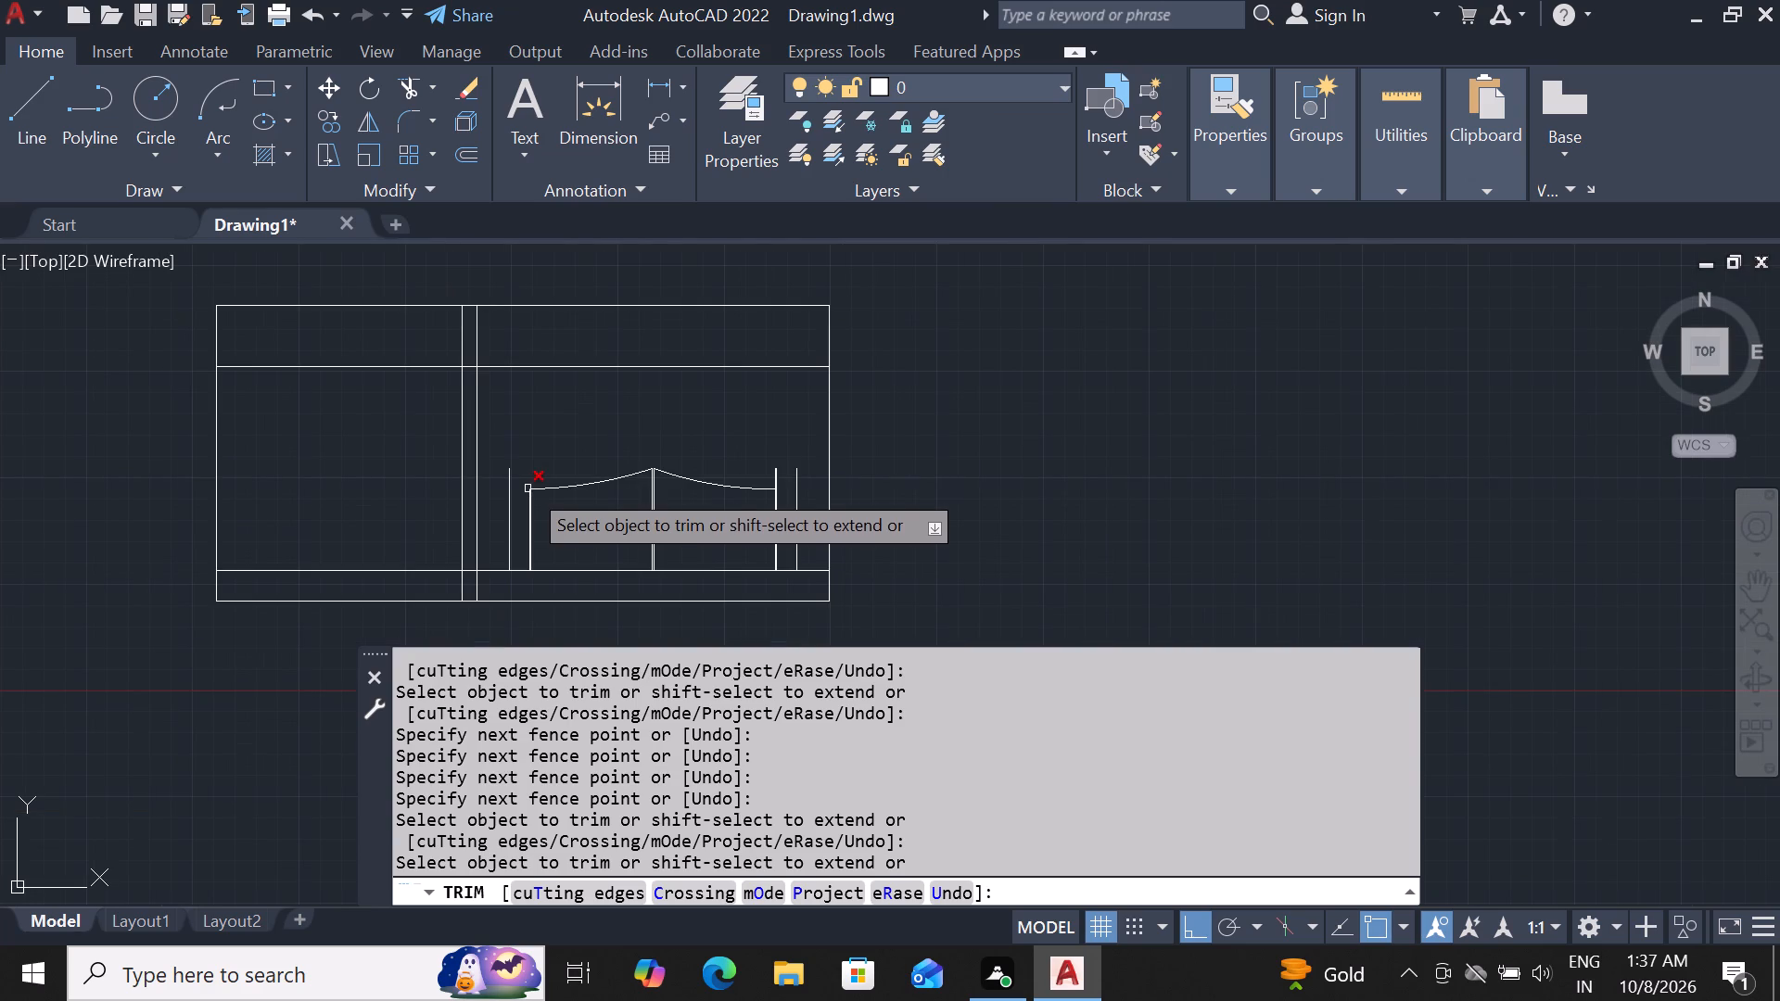
{"action": "scroll", "coordinate": [559, 505], "scroll_direction": "up", "scroll_amount": 4}
{"action": "scroll", "coordinate": [404, 437], "scroll_direction": "up", "scroll_amount": 1}
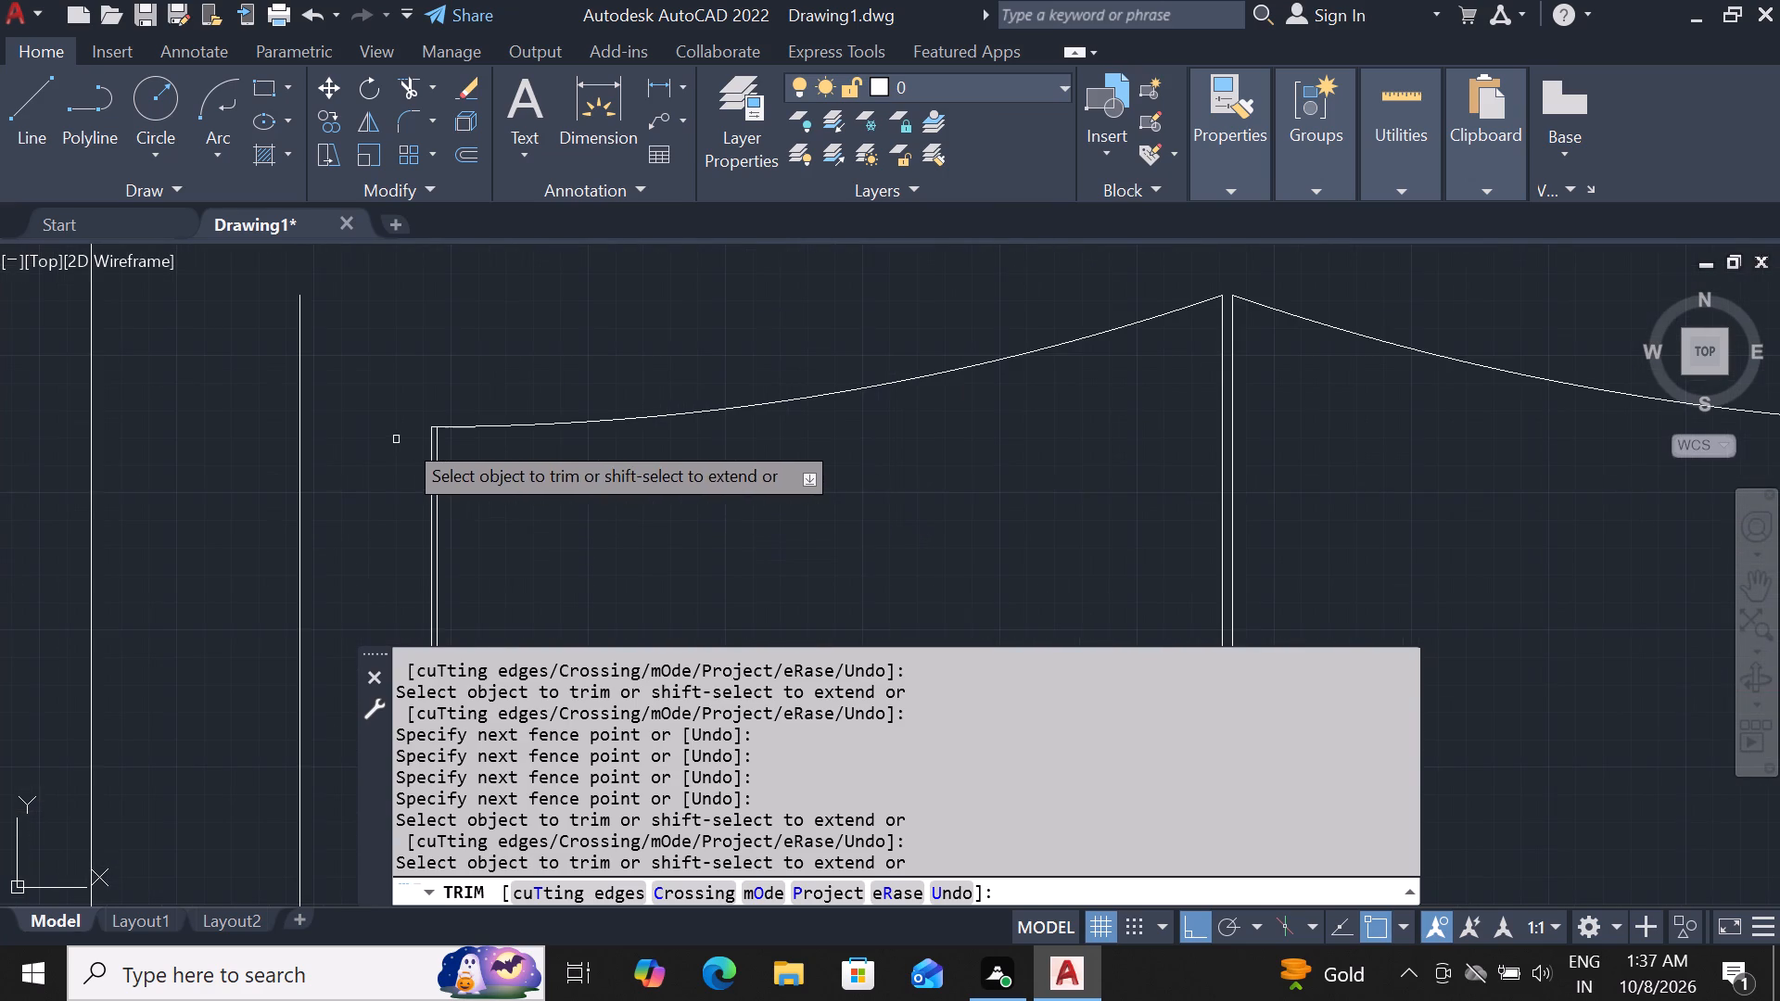
{"action": "scroll", "coordinate": [402, 438], "scroll_direction": "up", "scroll_amount": 2}
{"action": "scroll", "coordinate": [475, 390], "scroll_direction": "up", "scroll_amount": 2}
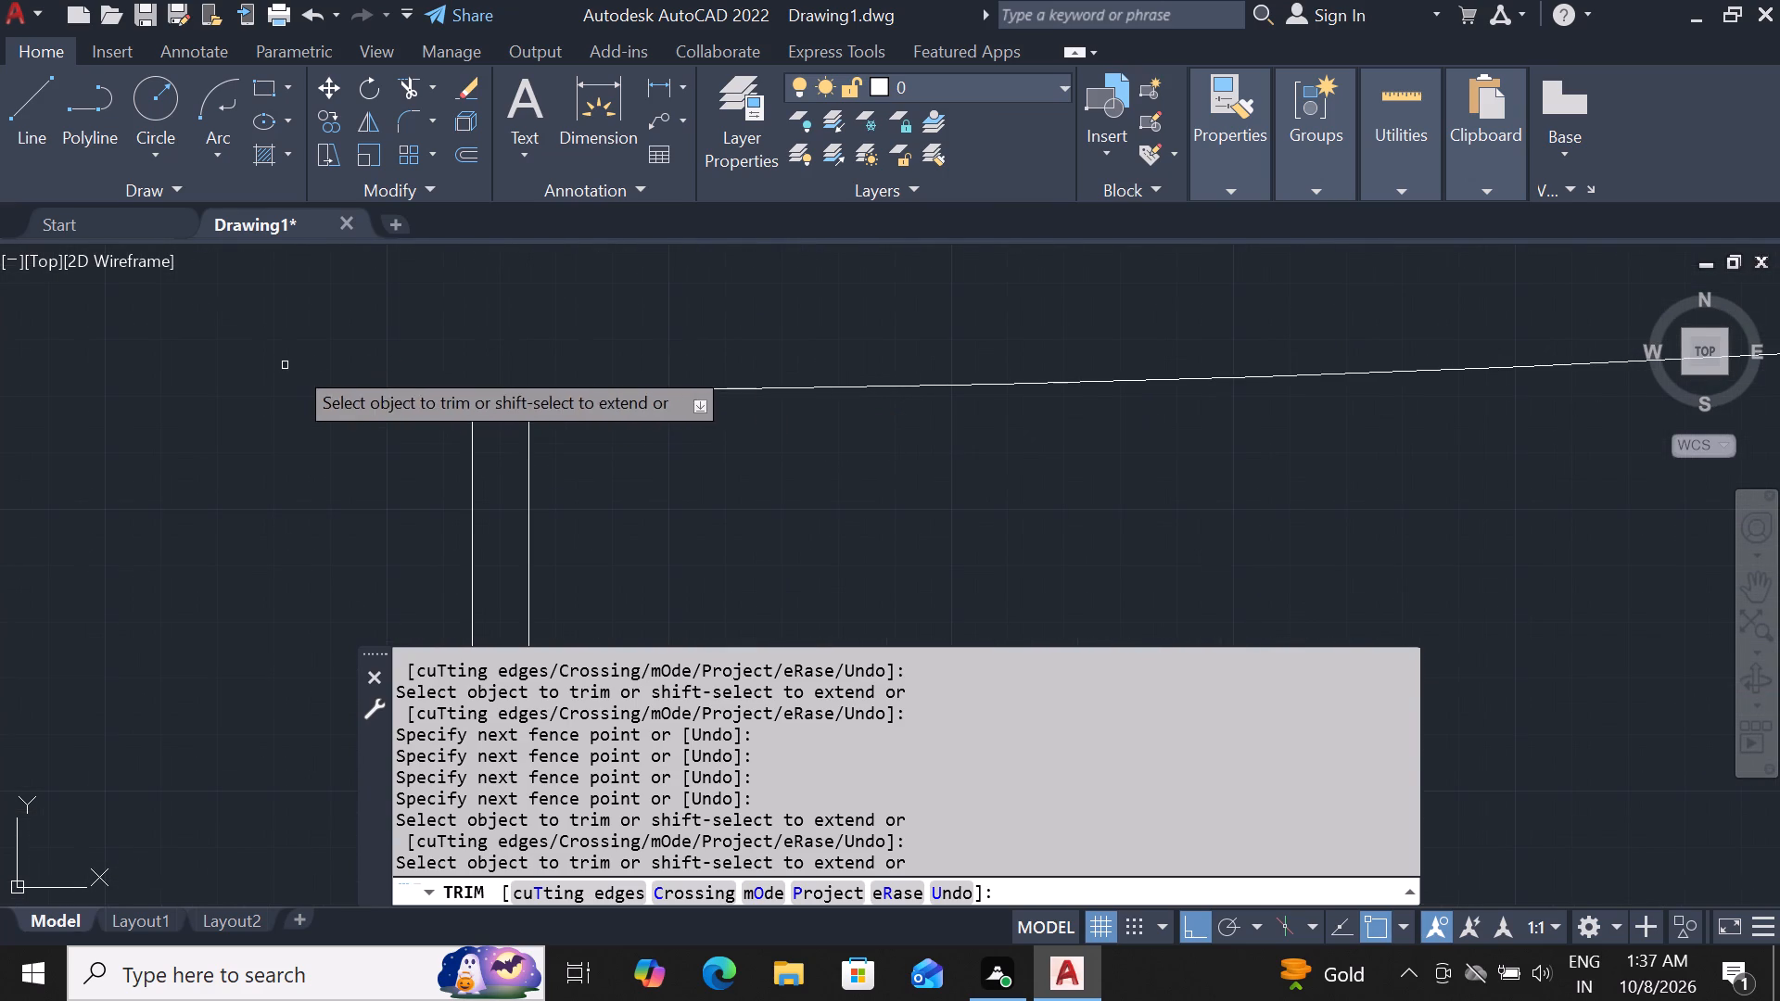
{"action": "left_click", "coordinate": [496, 389]}
{"action": "scroll", "coordinate": [496, 389], "scroll_direction": "down", "scroll_amount": 2}
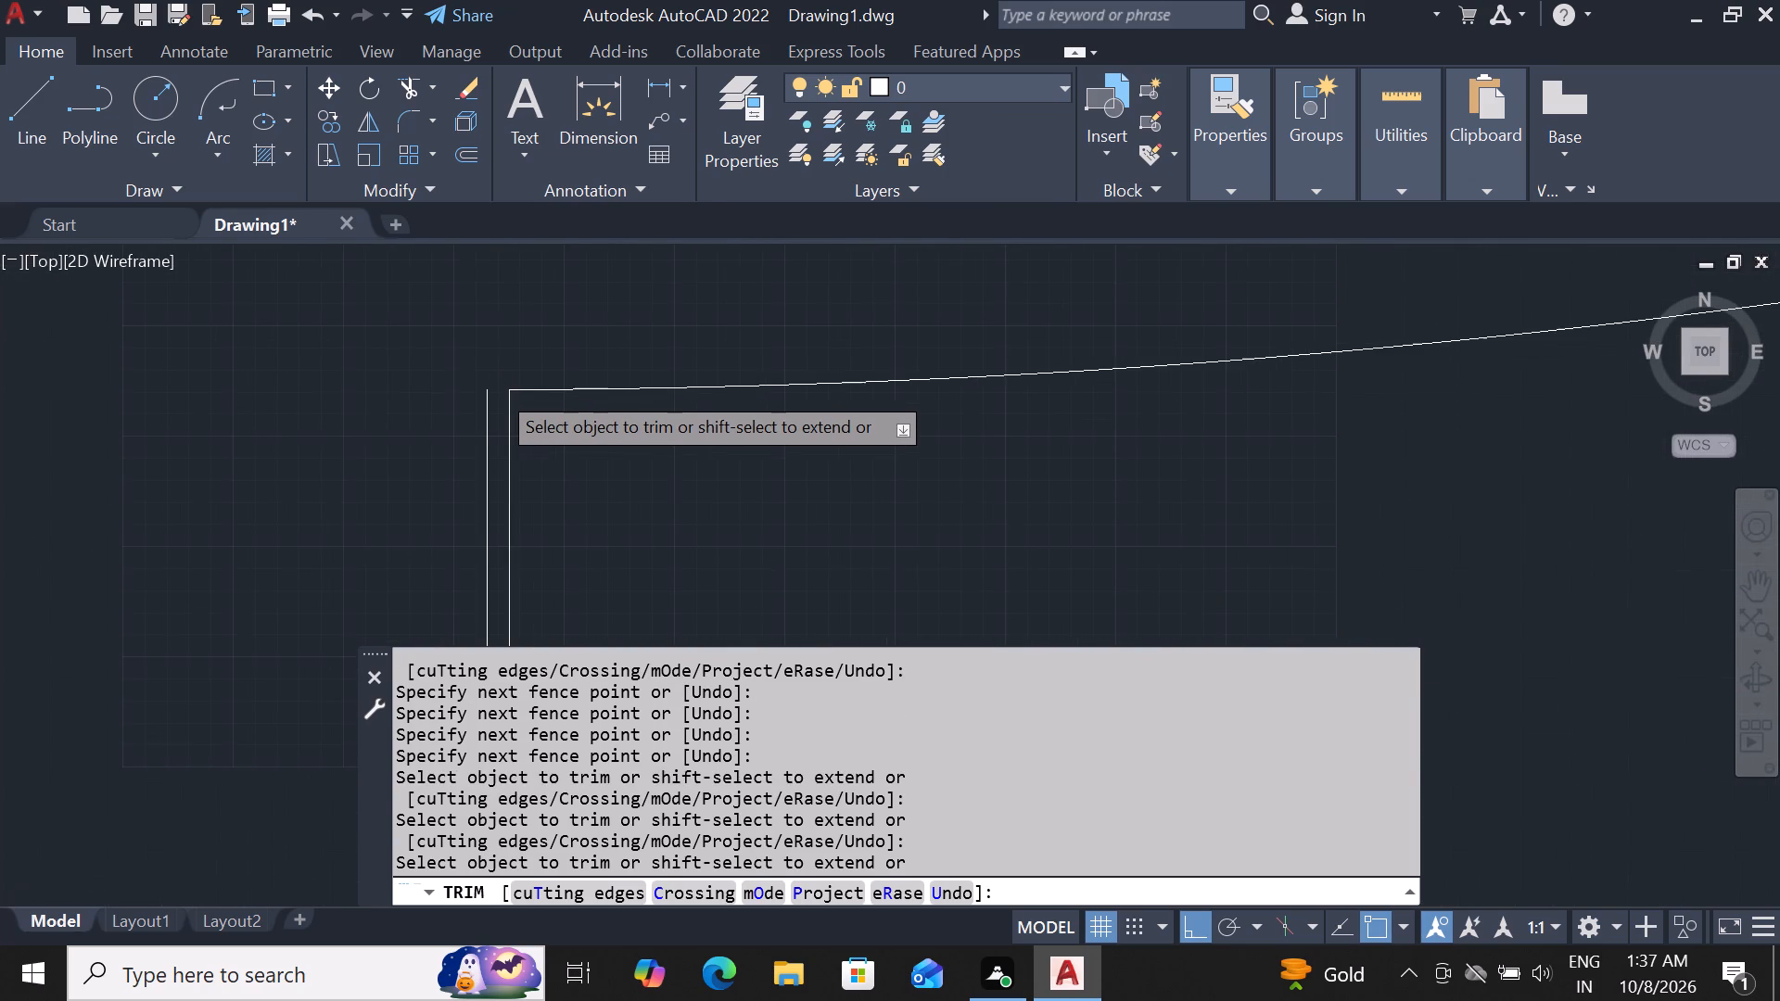
{"action": "scroll", "coordinate": [496, 389], "scroll_direction": "down", "scroll_amount": 4}
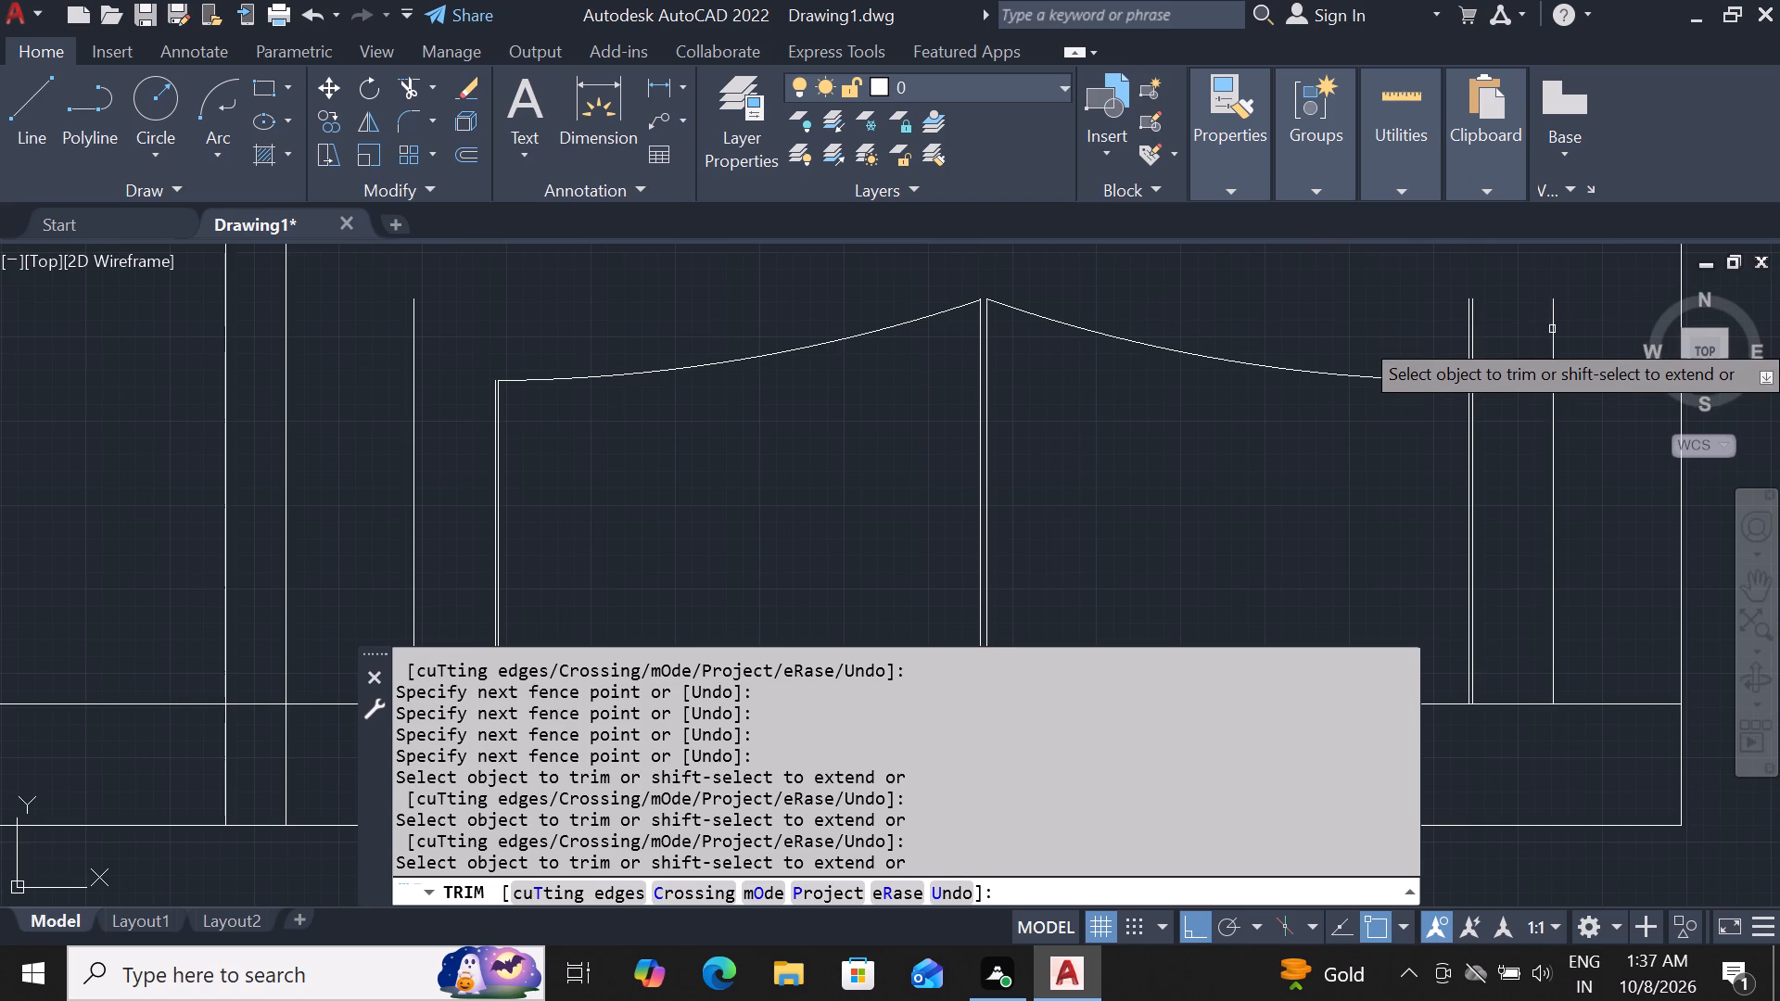
Trim the right arc's portion between the right-hand pair's lines and the pair's inner line above the arc.
{"action": "scroll", "coordinate": [1561, 346], "scroll_direction": "up", "scroll_amount": 2}
{"action": "scroll", "coordinate": [1318, 437], "scroll_direction": "up", "scroll_amount": 2}
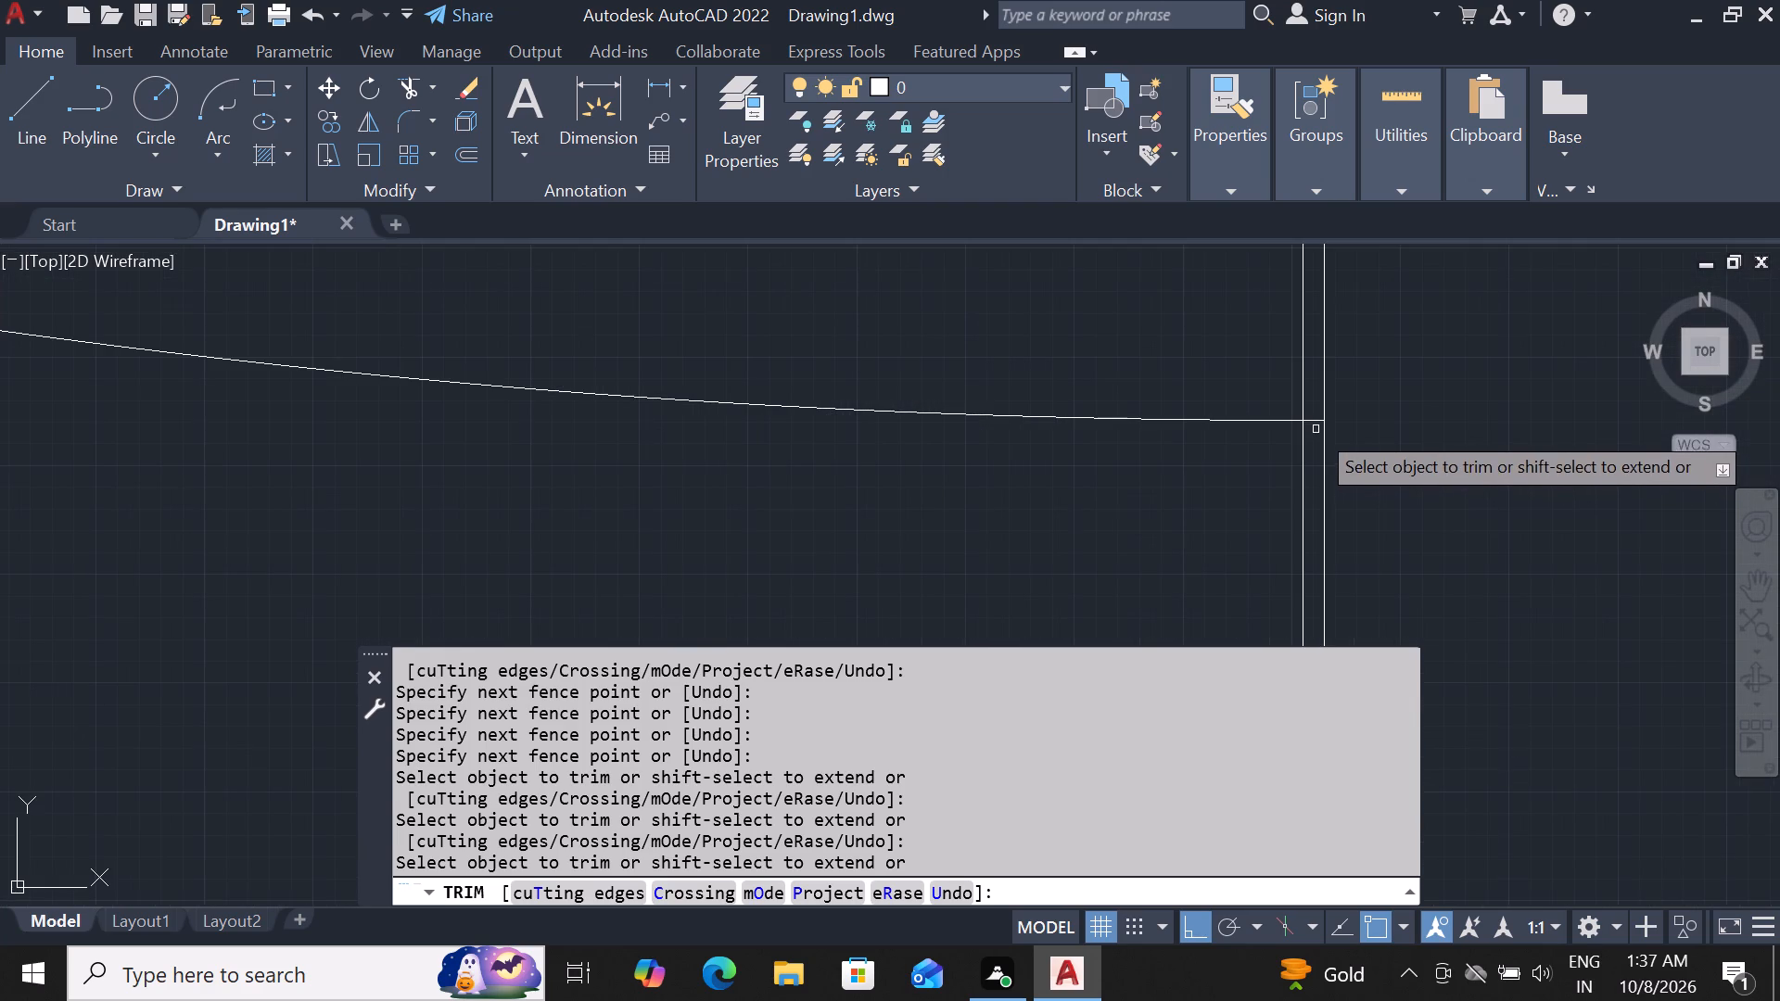
{"action": "left_click", "coordinate": [1316, 416]}
{"action": "left_click", "coordinate": [1298, 413]}
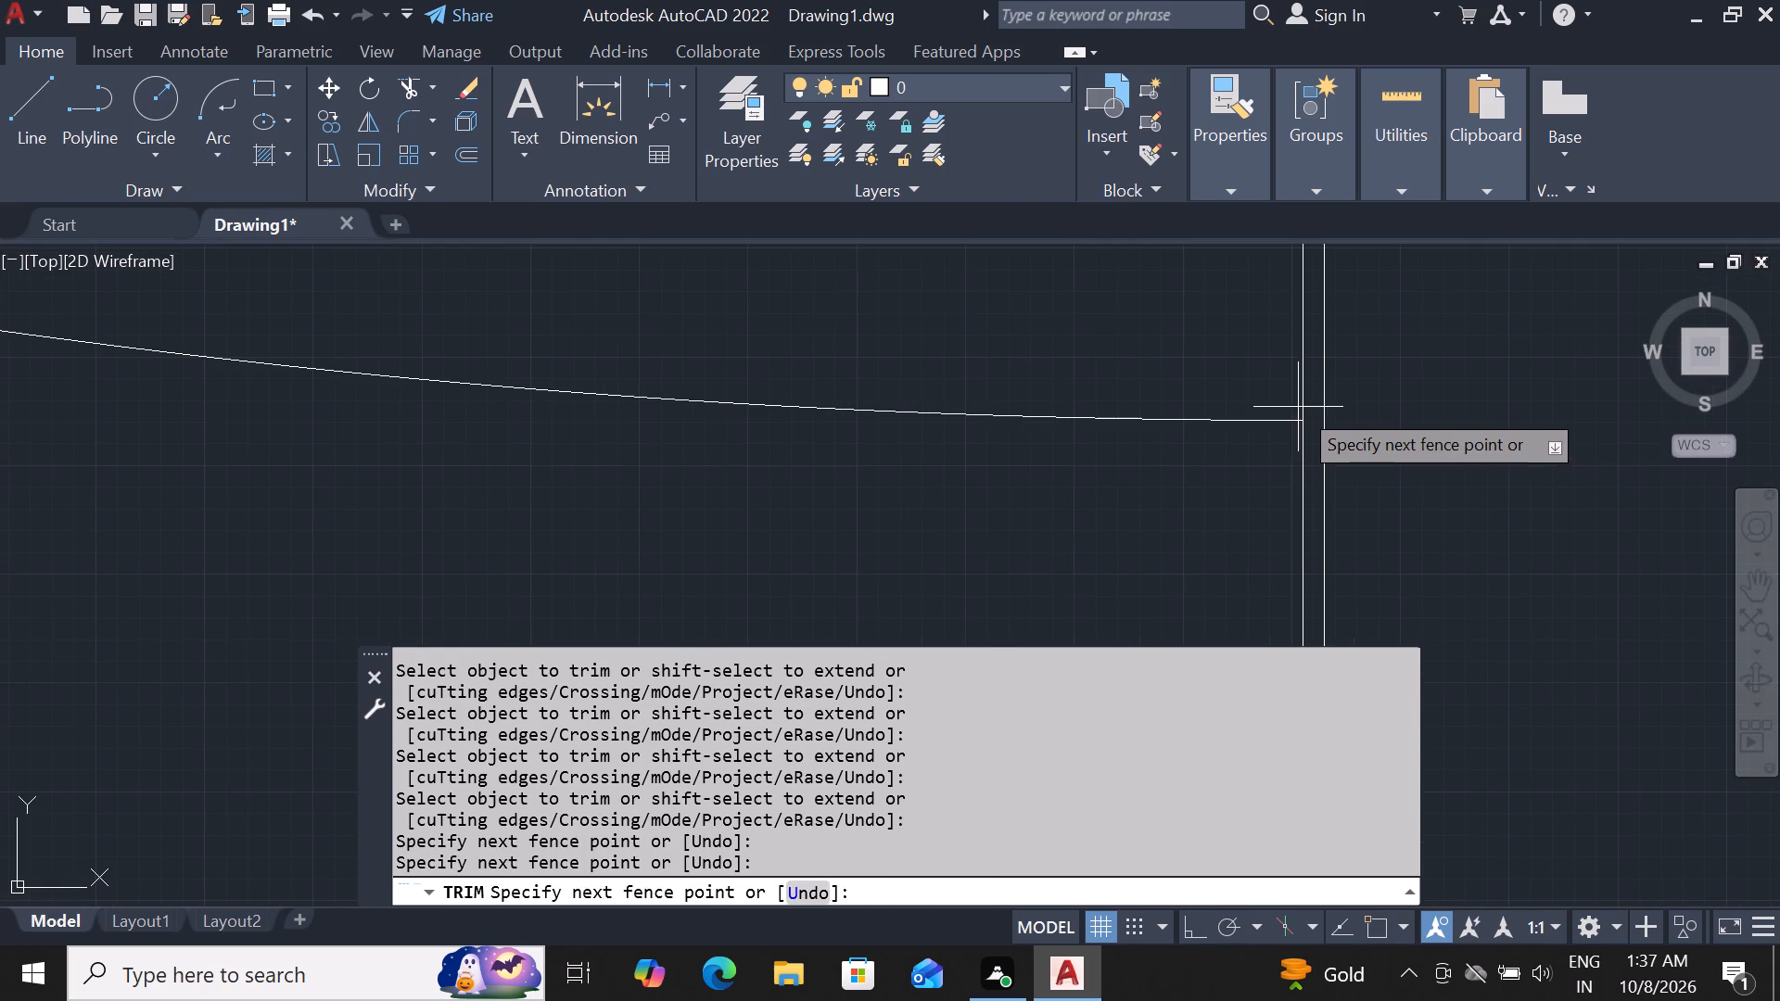
{"action": "left_click", "coordinate": [1305, 396]}
{"action": "scroll", "coordinate": [1173, 414], "scroll_direction": "down", "scroll_amount": 4}
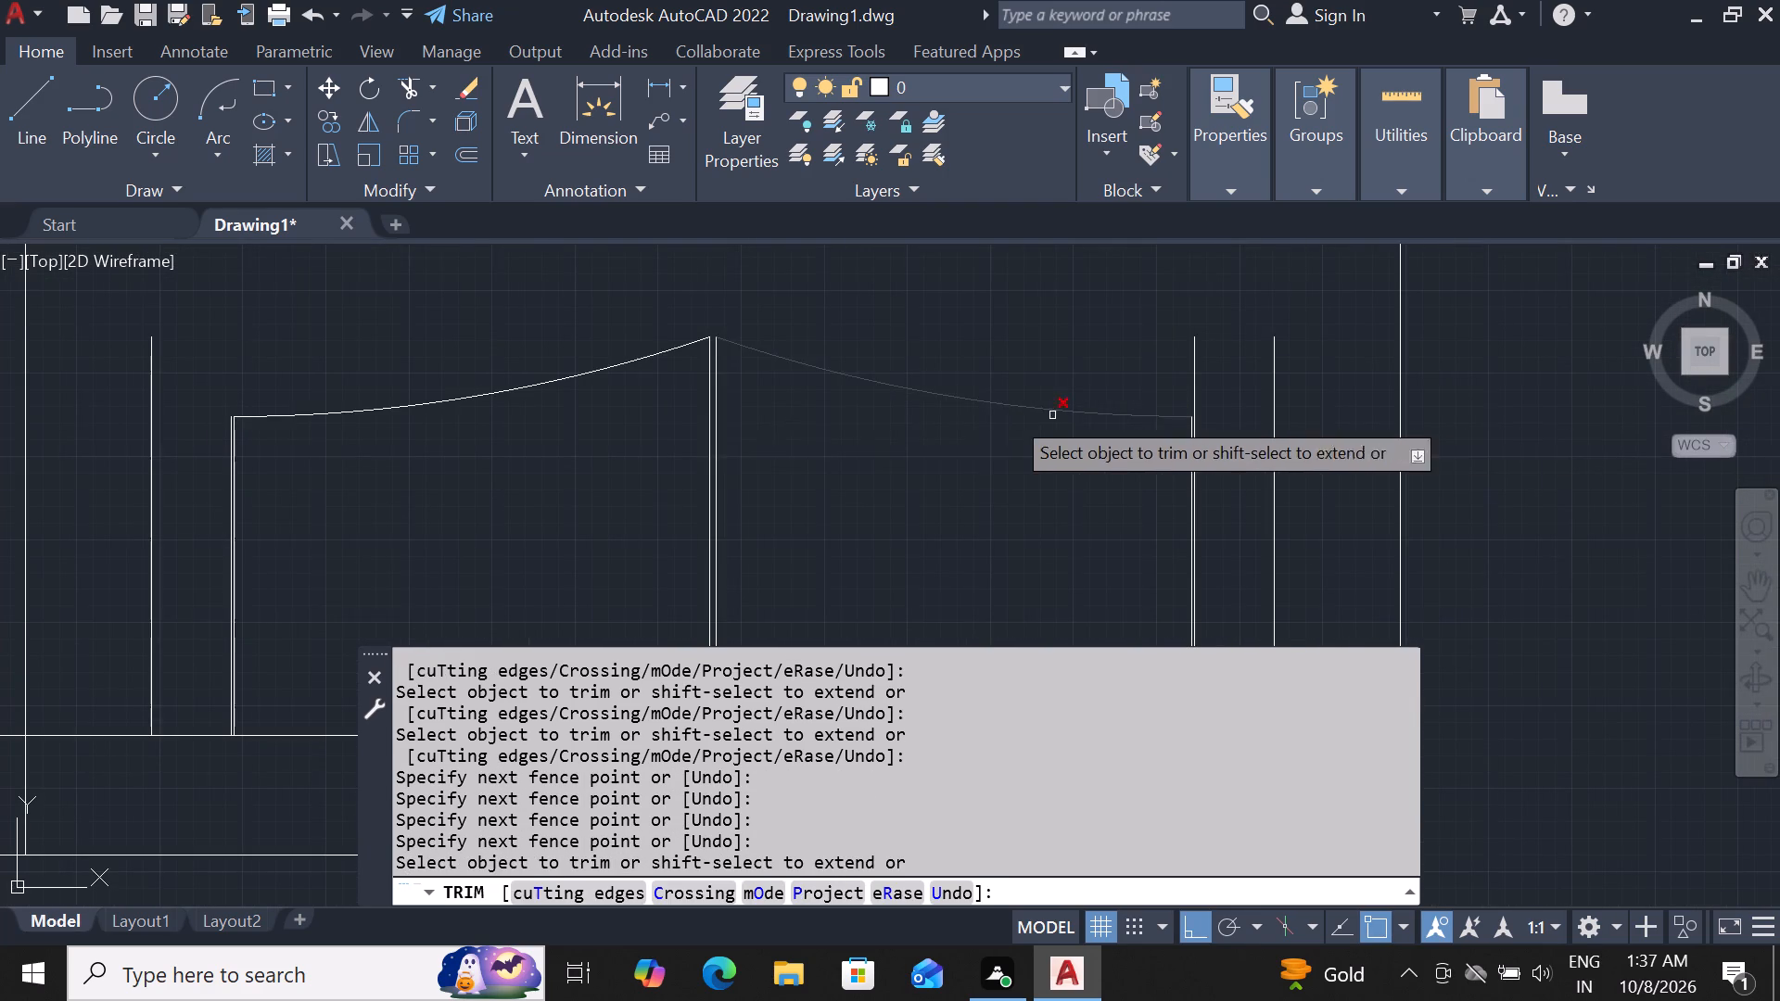
{"action": "key", "text": "Escape"}
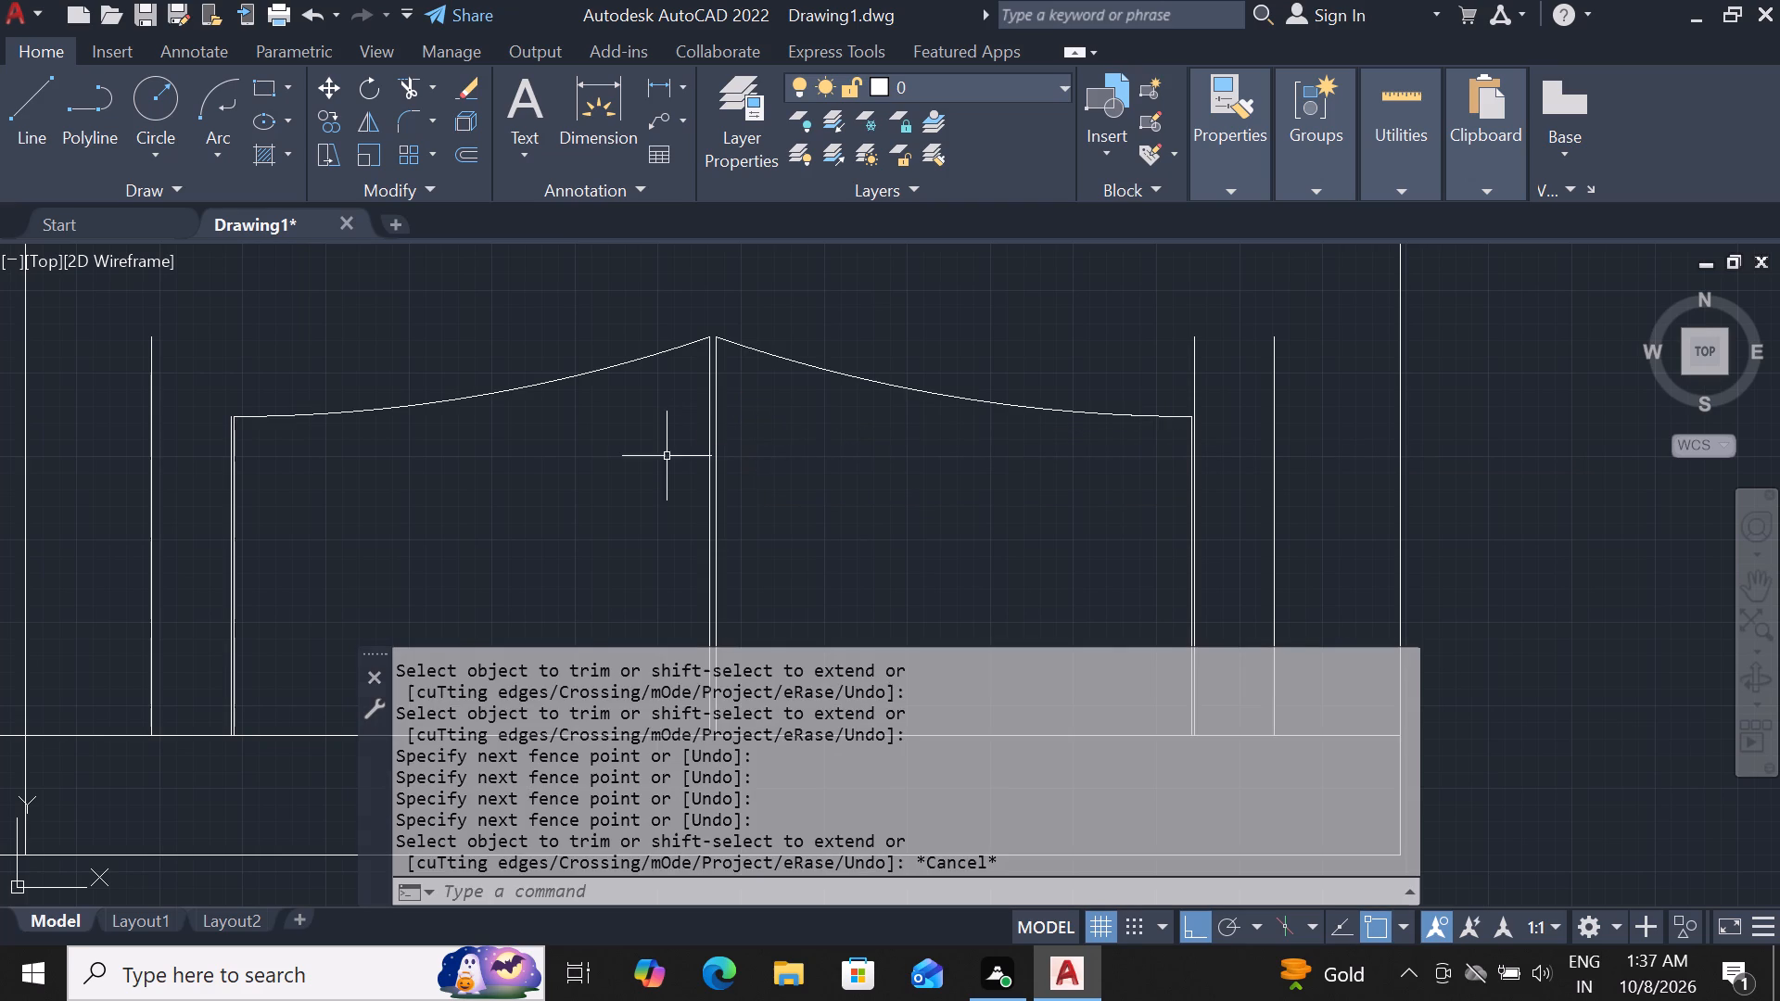
Draw a 1' vertical line upward from the top end of the left-hand pair's outer line.
{"action": "scroll", "coordinate": [235, 399], "scroll_direction": "up", "scroll_amount": 2}
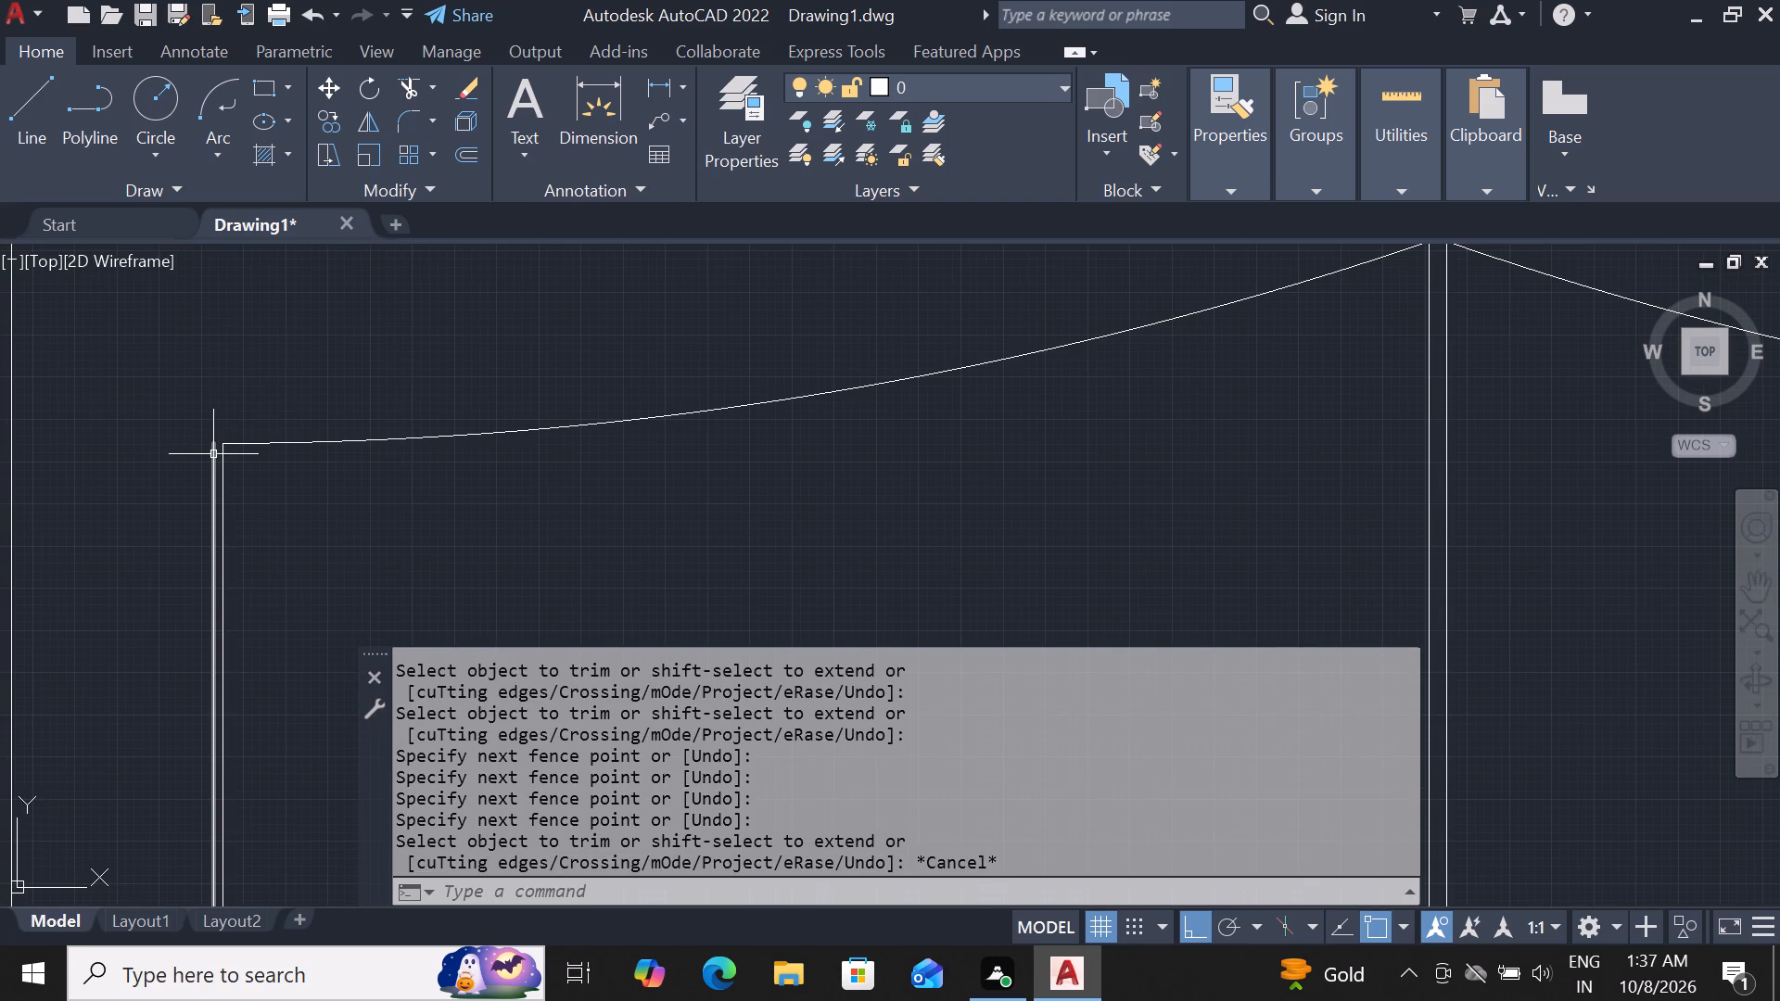
{"action": "scroll", "coordinate": [230, 434], "scroll_direction": "down", "scroll_amount": 2}
{"action": "scroll", "coordinate": [212, 433], "scroll_direction": "up", "scroll_amount": 2}
{"action": "scroll", "coordinate": [215, 426], "scroll_direction": "down", "scroll_amount": 2}
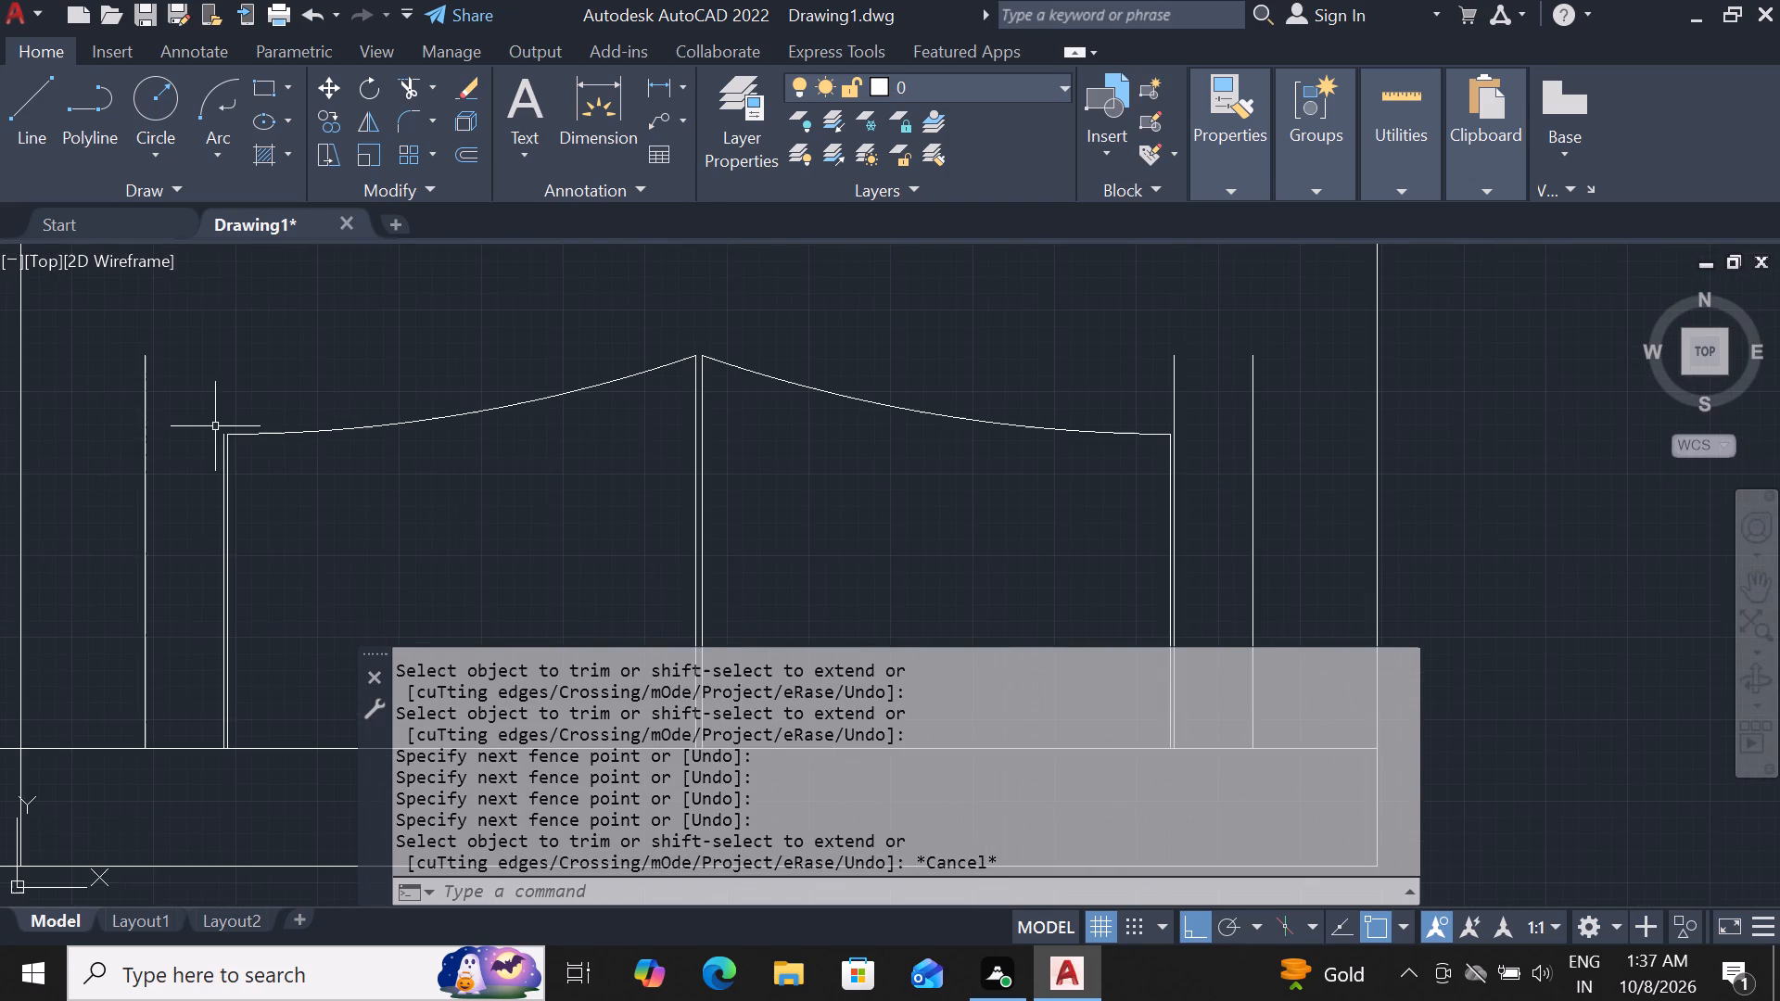
{"action": "scroll", "coordinate": [245, 404], "scroll_direction": "up", "scroll_amount": 2}
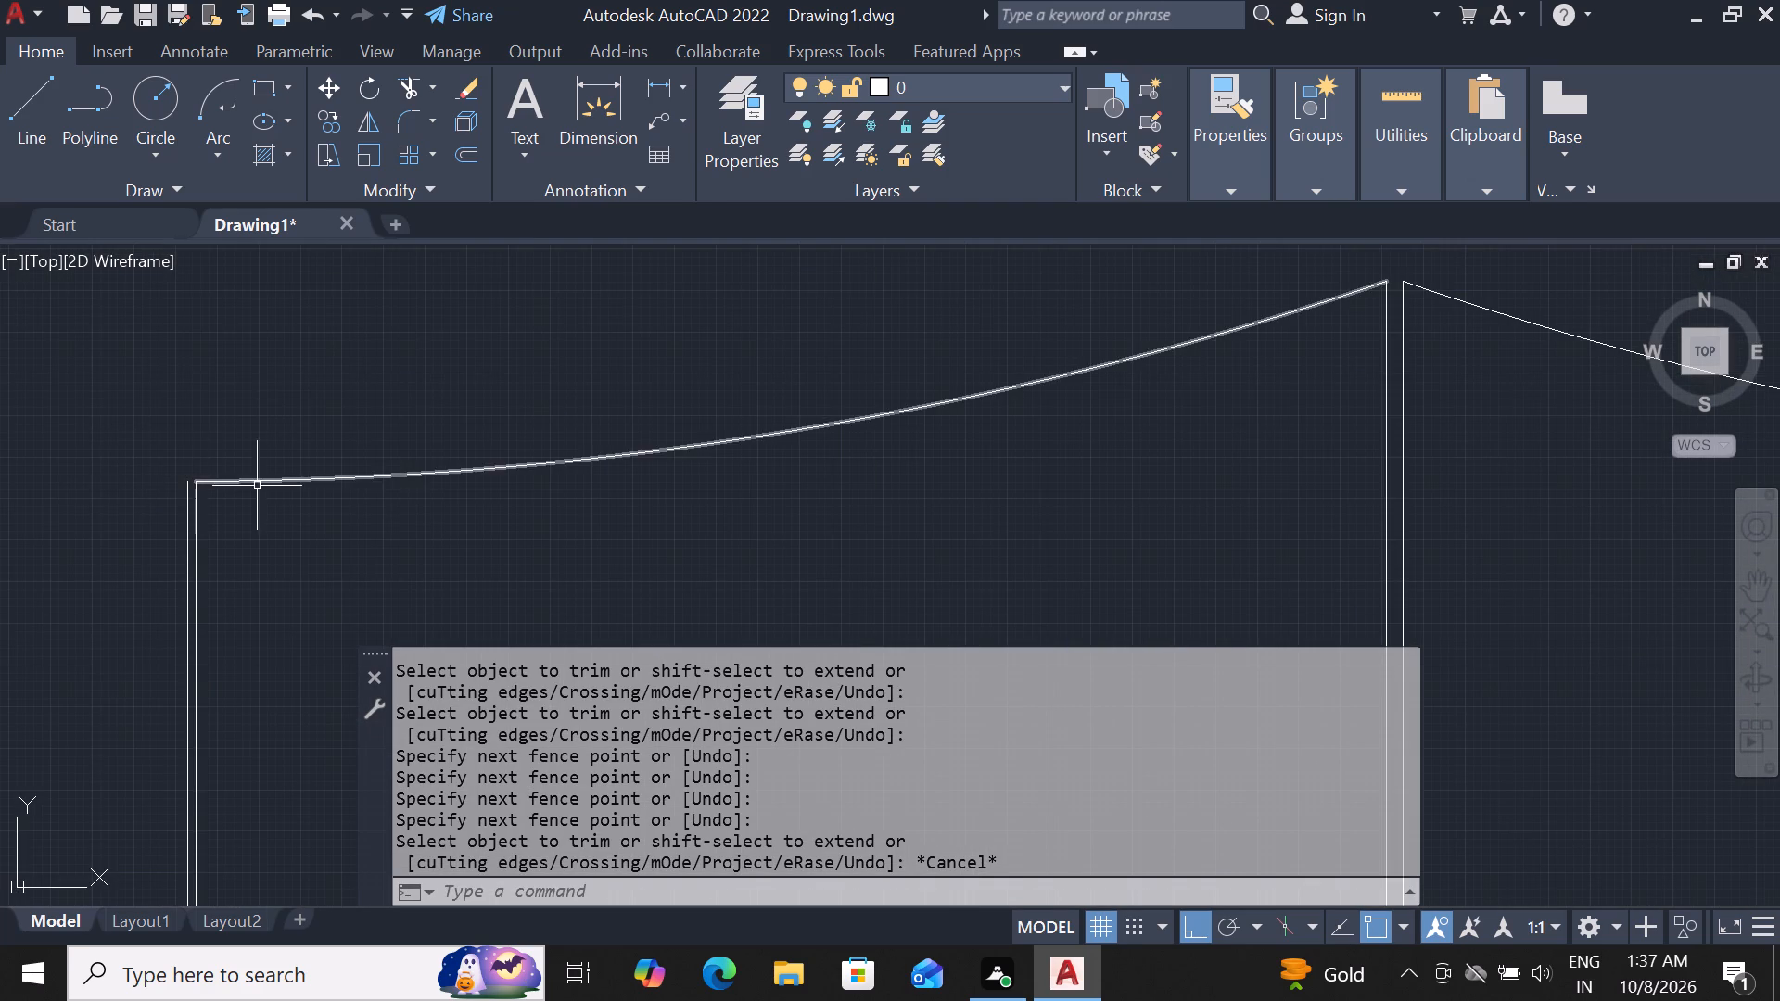
{"action": "type", "text": "l"}
{"action": "key", "text": "space"}
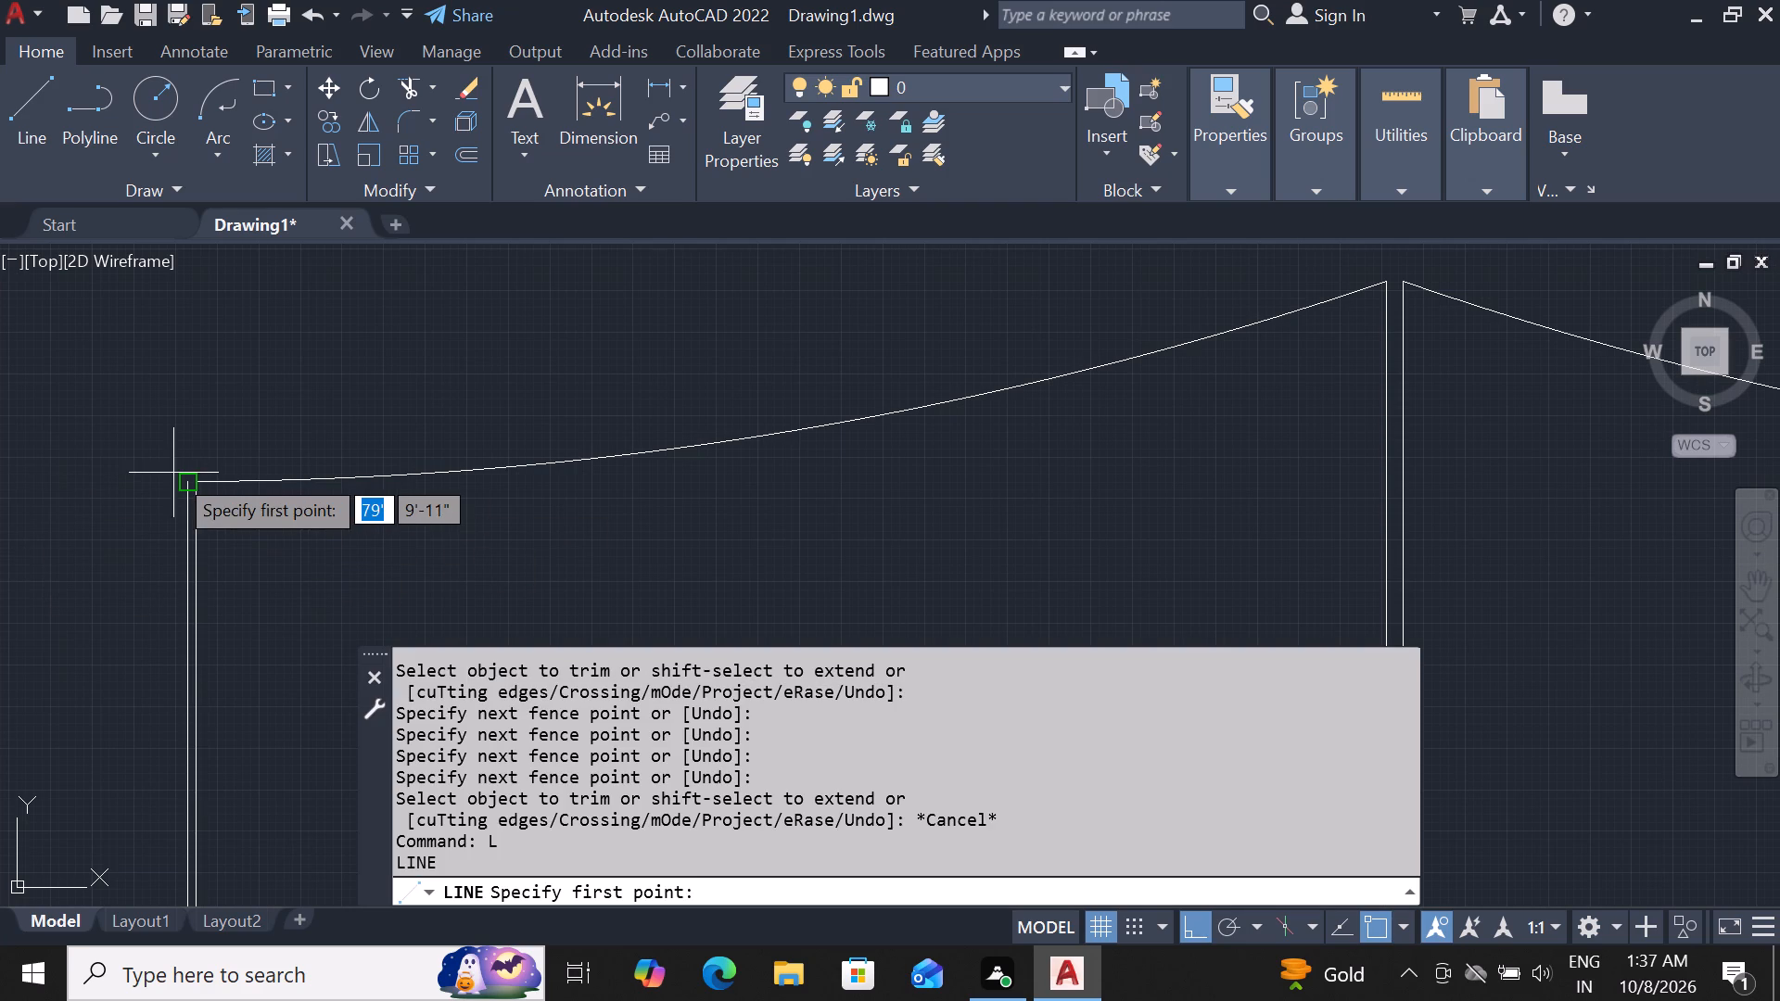
{"action": "left_click", "coordinate": [181, 483]}
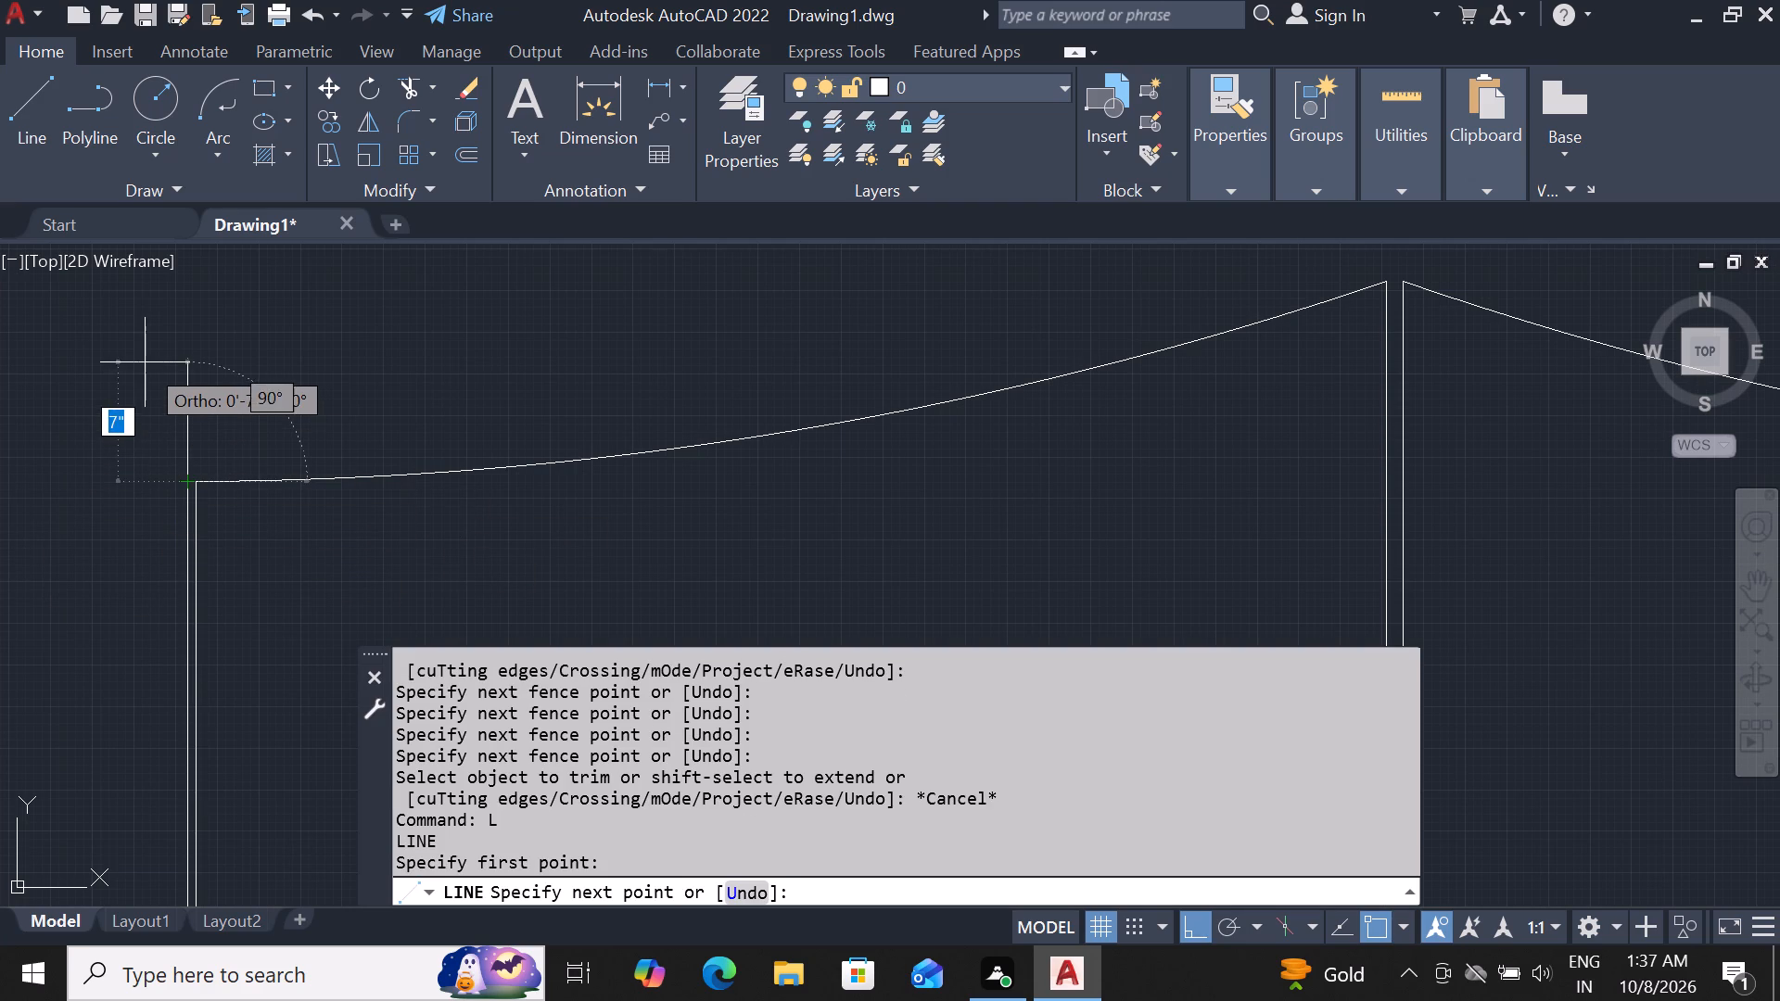
{"action": "type", "text": "1'"}
{"action": "key", "text": "Return"}
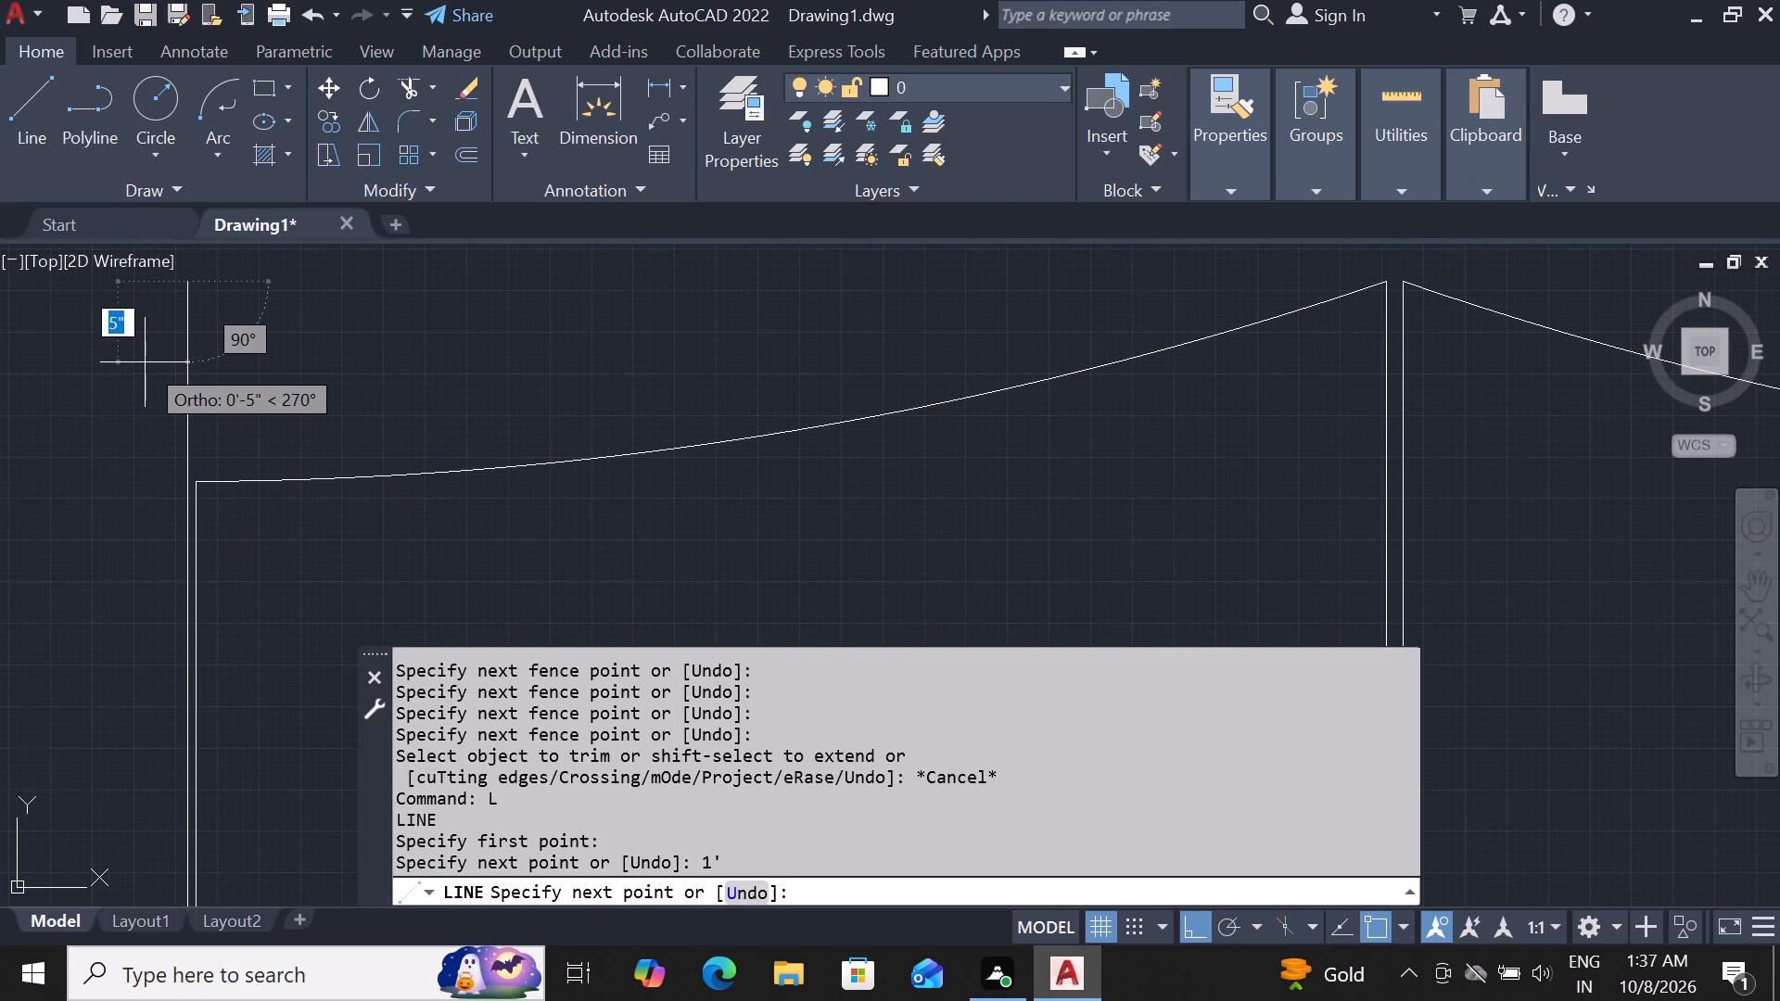
{"action": "key", "text": "space"}
Join the 1' vertical line with the left-hand pair's outer line directly below it.
{"action": "scroll", "coordinate": [159, 377], "scroll_direction": "down", "scroll_amount": 3}
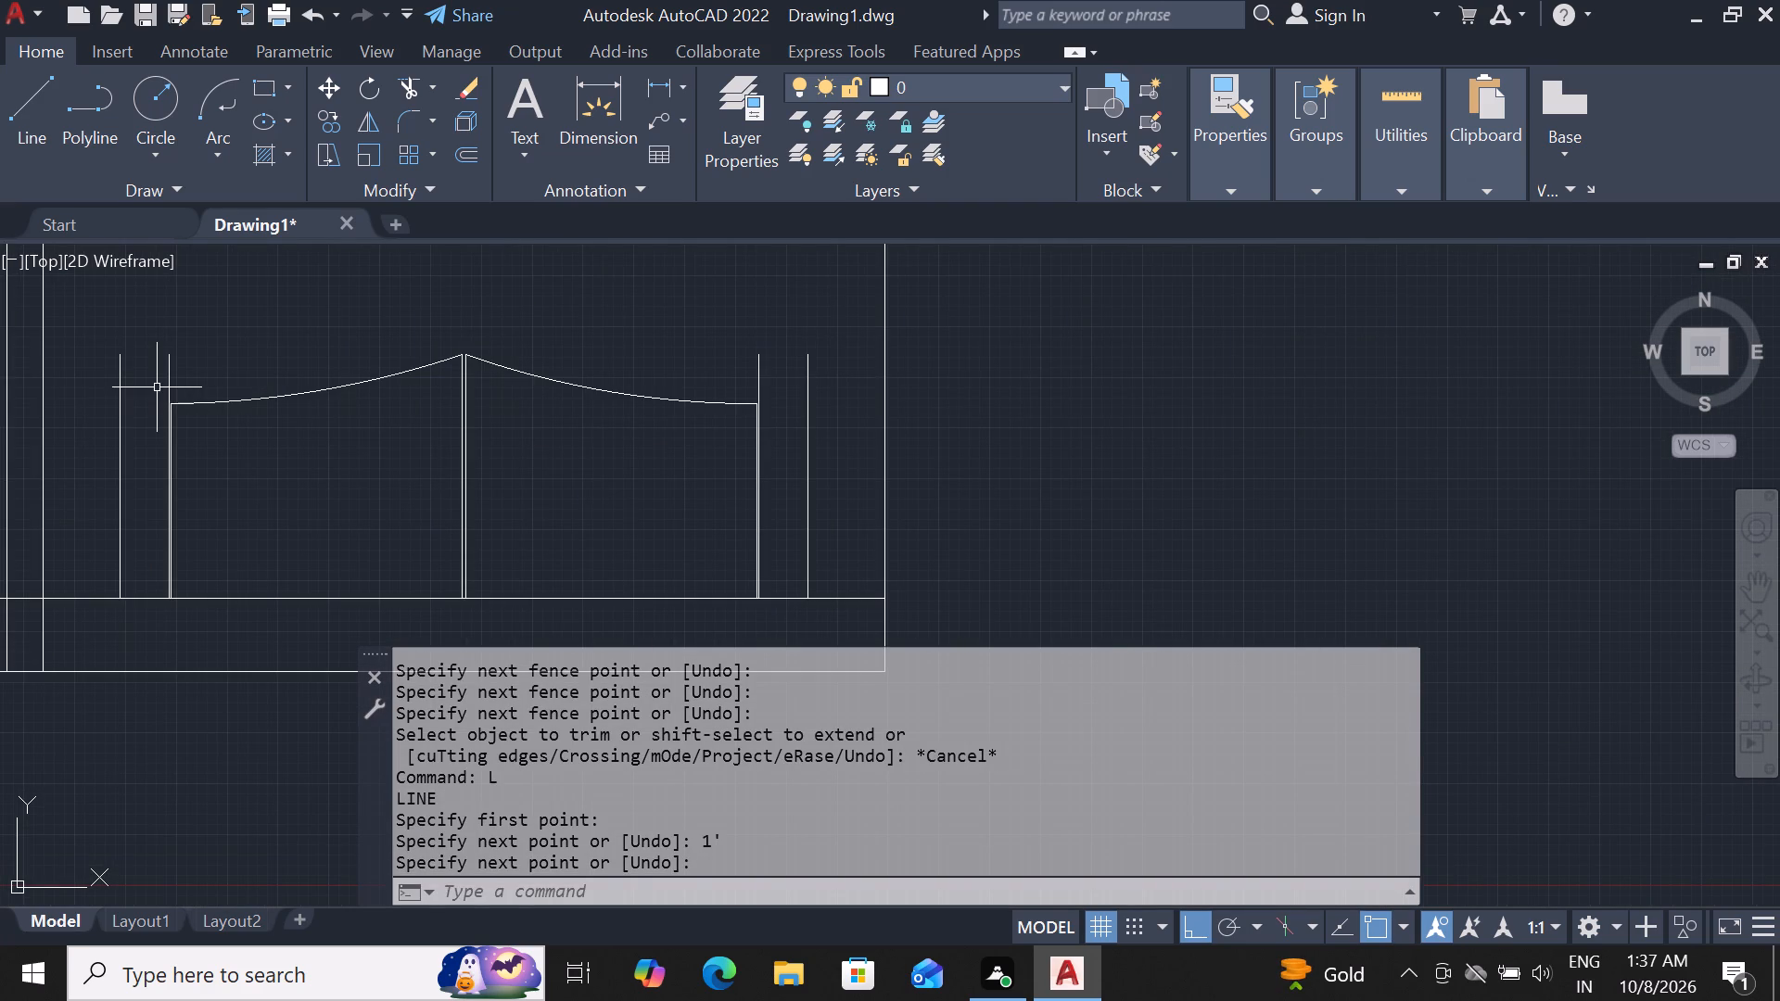
{"action": "scroll", "coordinate": [167, 382], "scroll_direction": "up", "scroll_amount": 3}
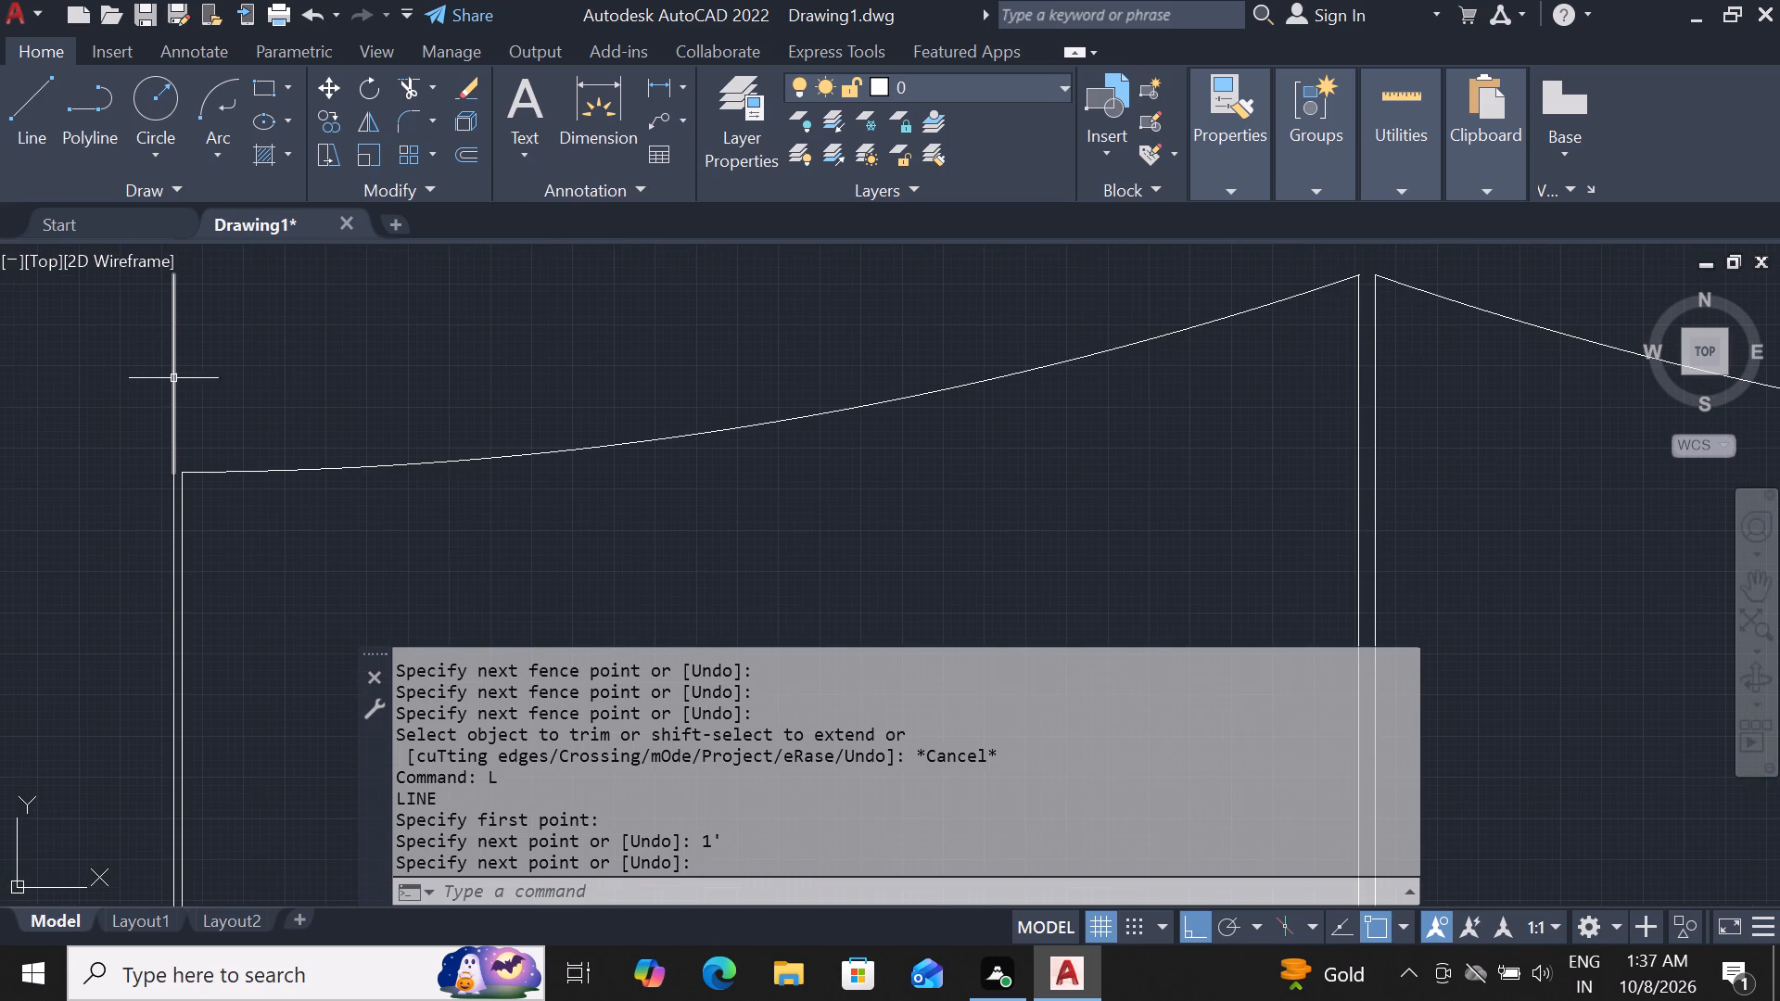
{"action": "left_click", "coordinate": [175, 377]}
{"action": "scroll", "coordinate": [167, 472], "scroll_direction": "up", "scroll_amount": 3}
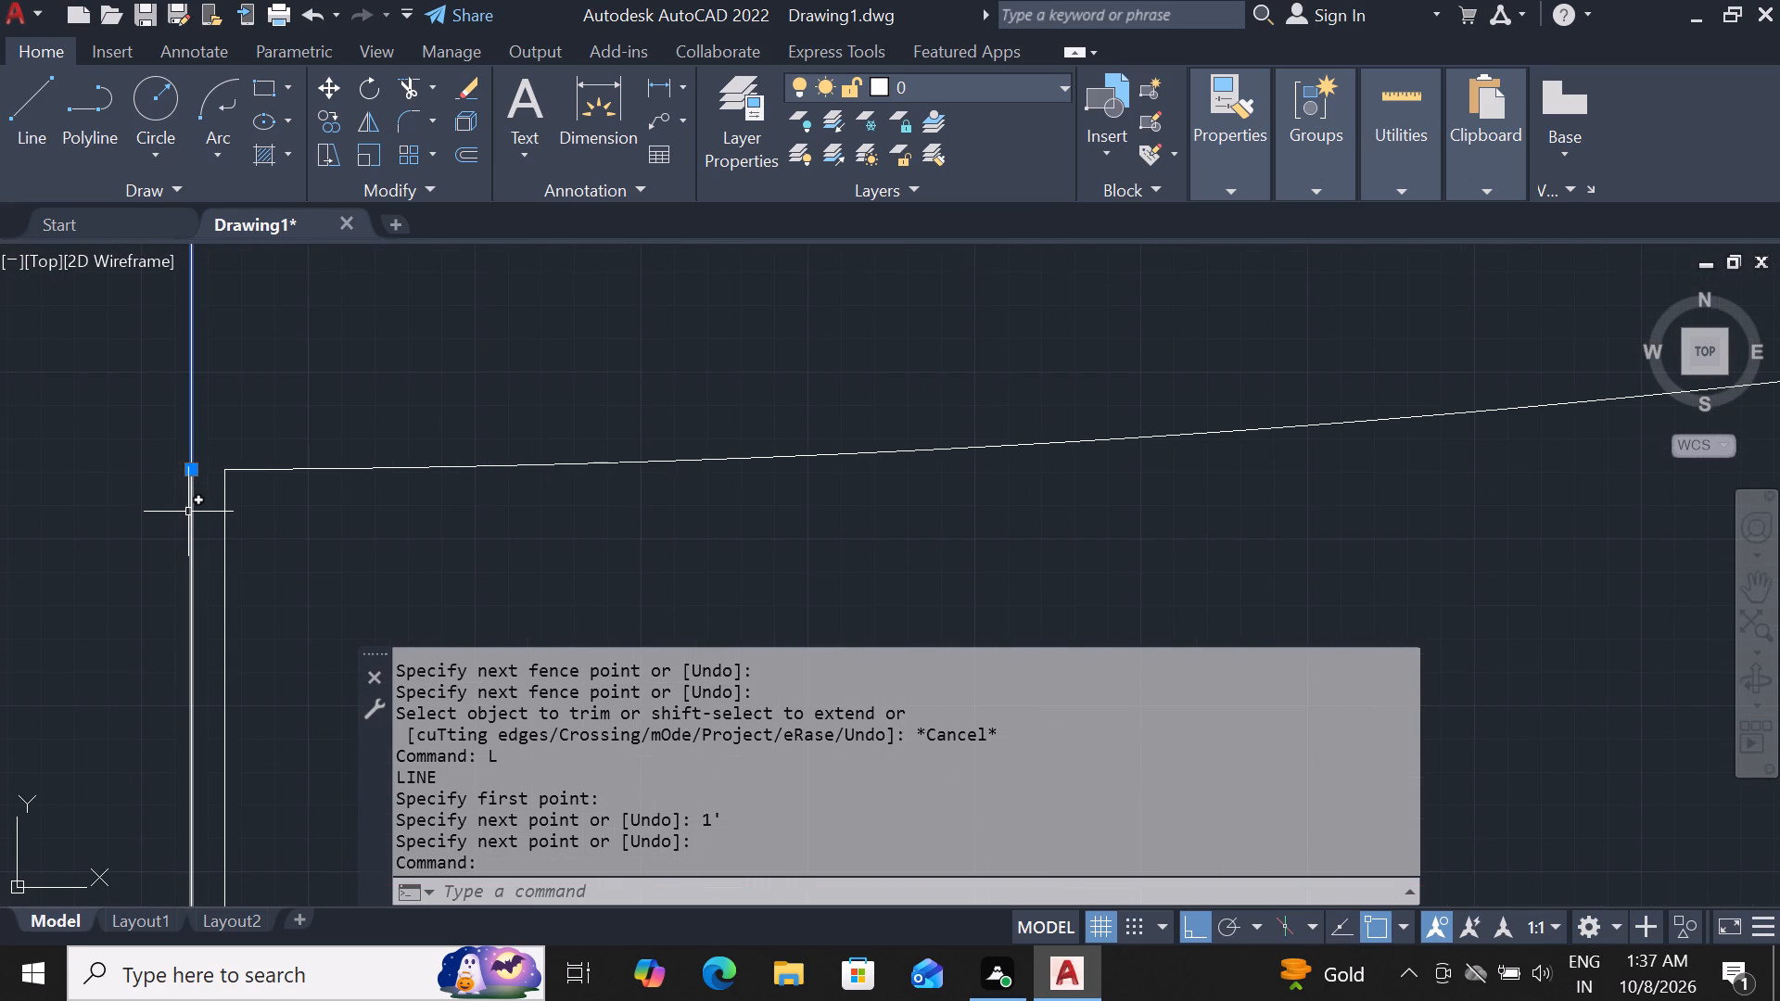
{"action": "left_click", "coordinate": [189, 512]}
{"action": "key", "text": "j"}
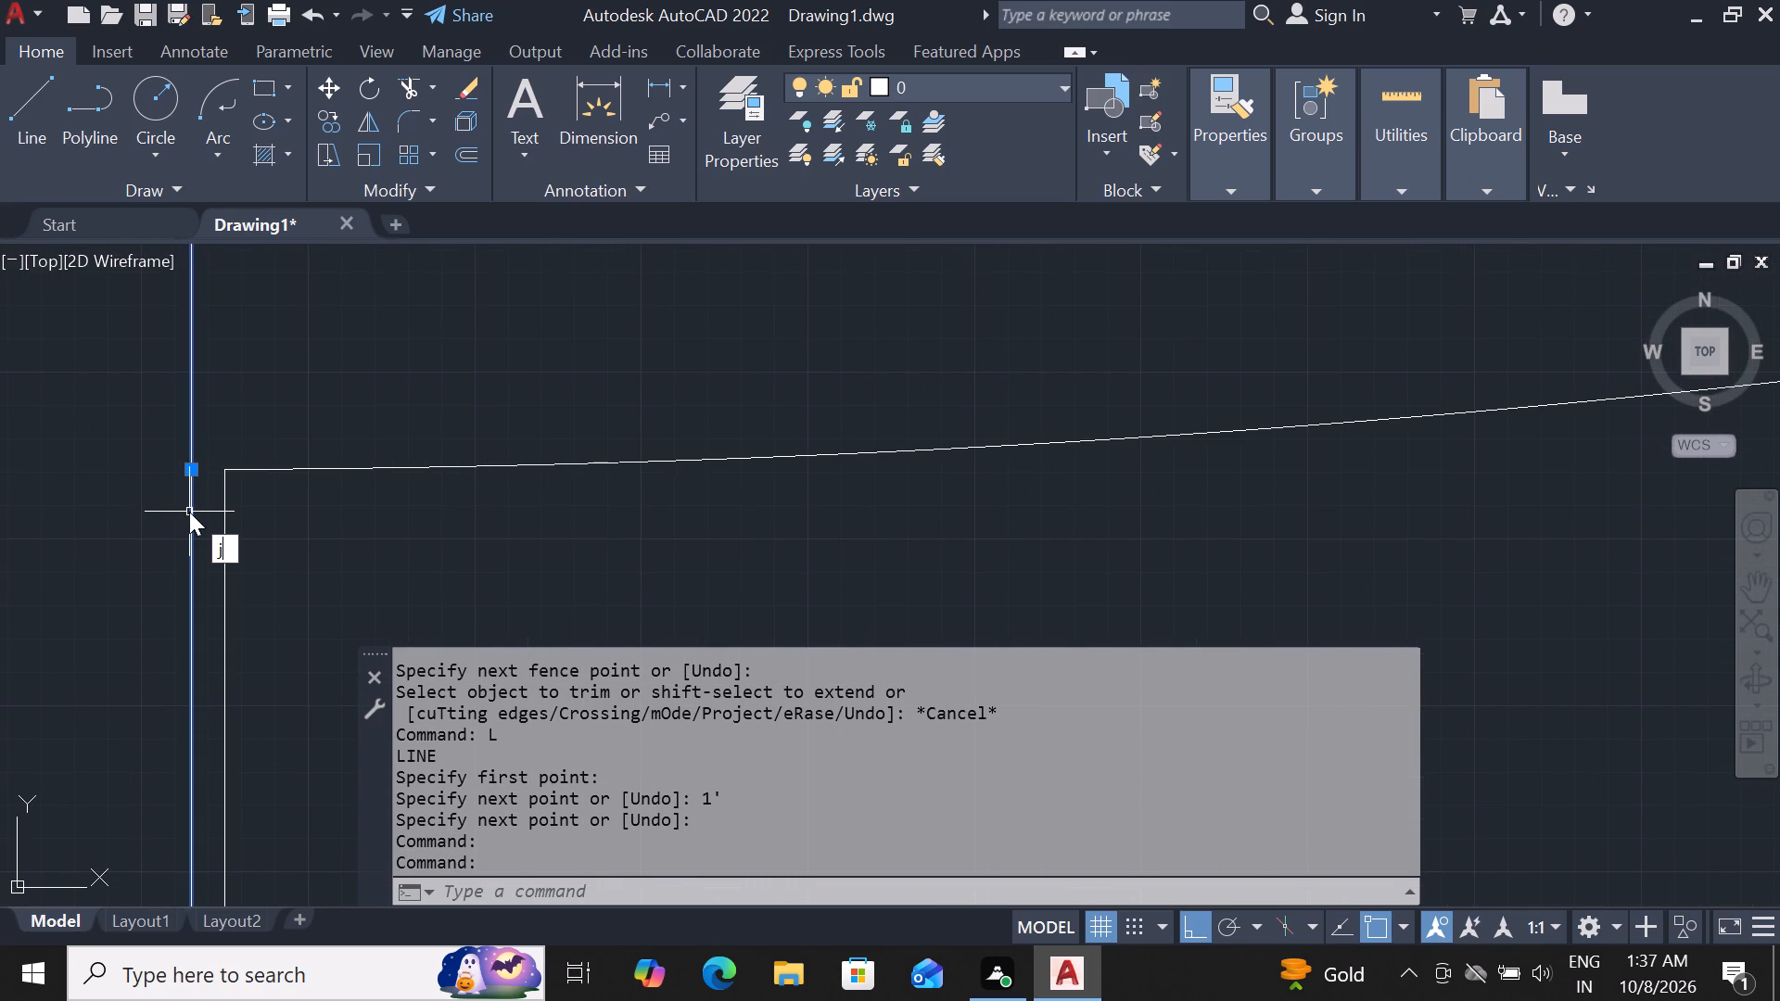
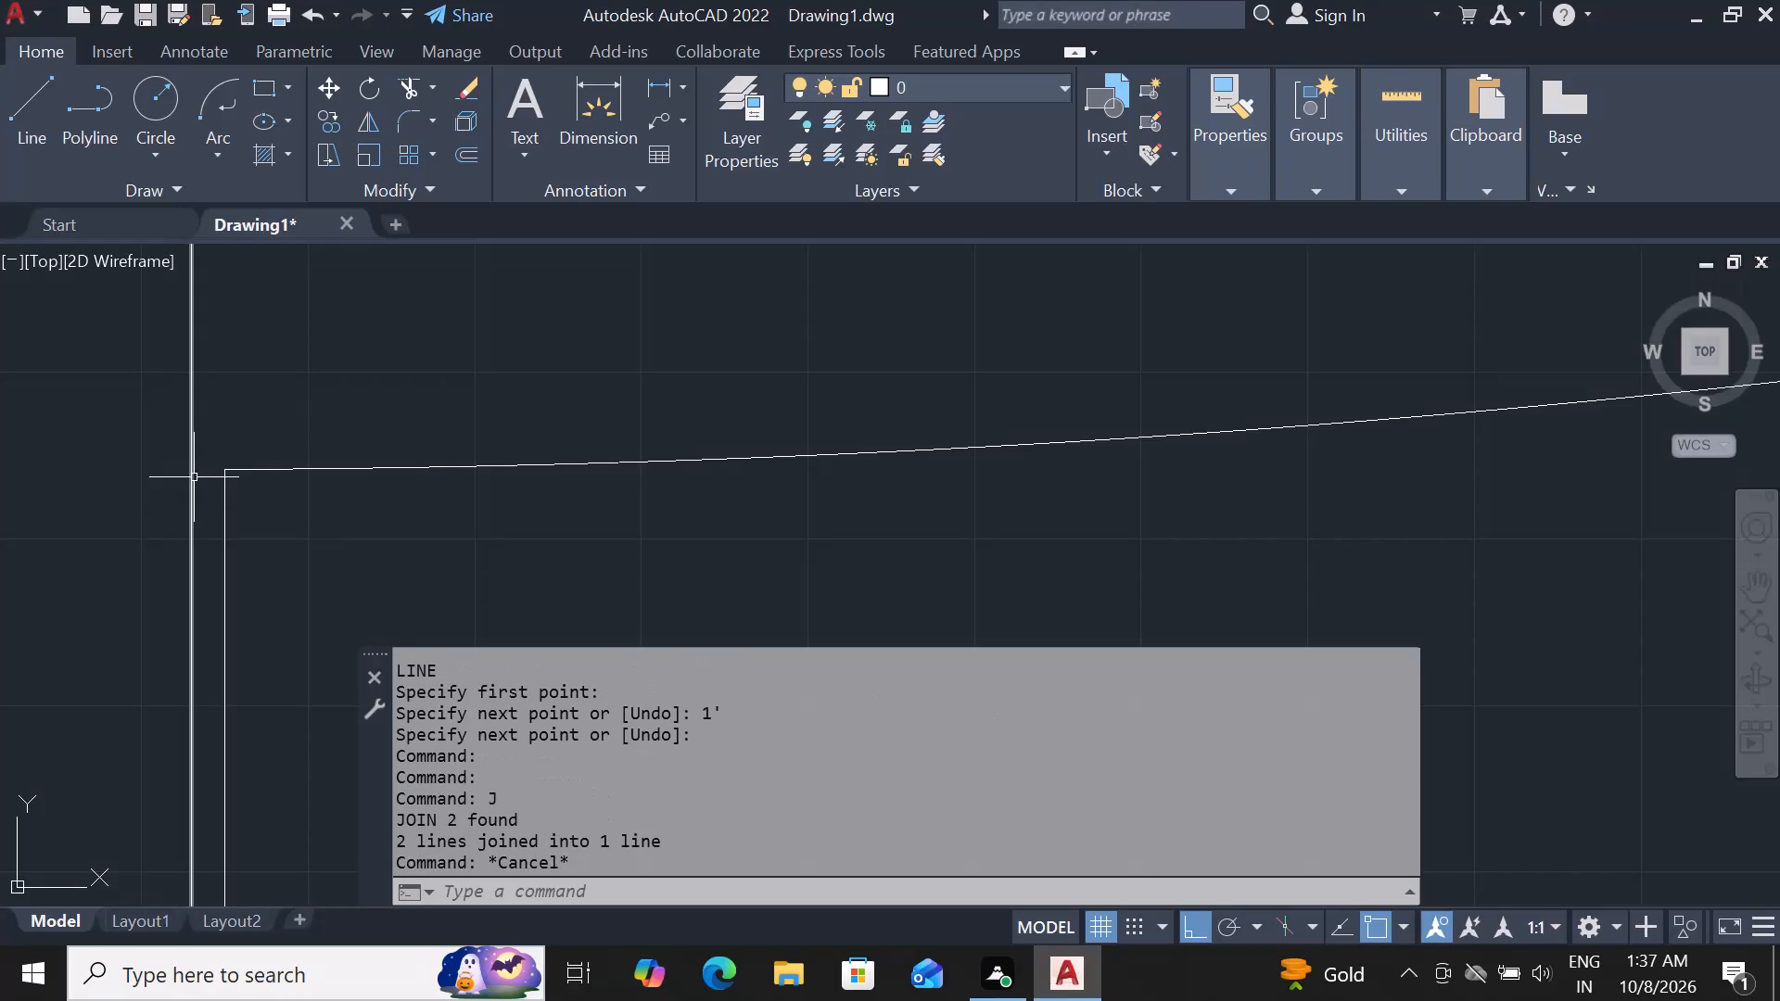
Draw a horizontal line closing the top of the left gate pillar between its two vertical edges.
{"action": "scroll", "coordinate": [194, 482], "scroll_direction": "down", "scroll_amount": 3}
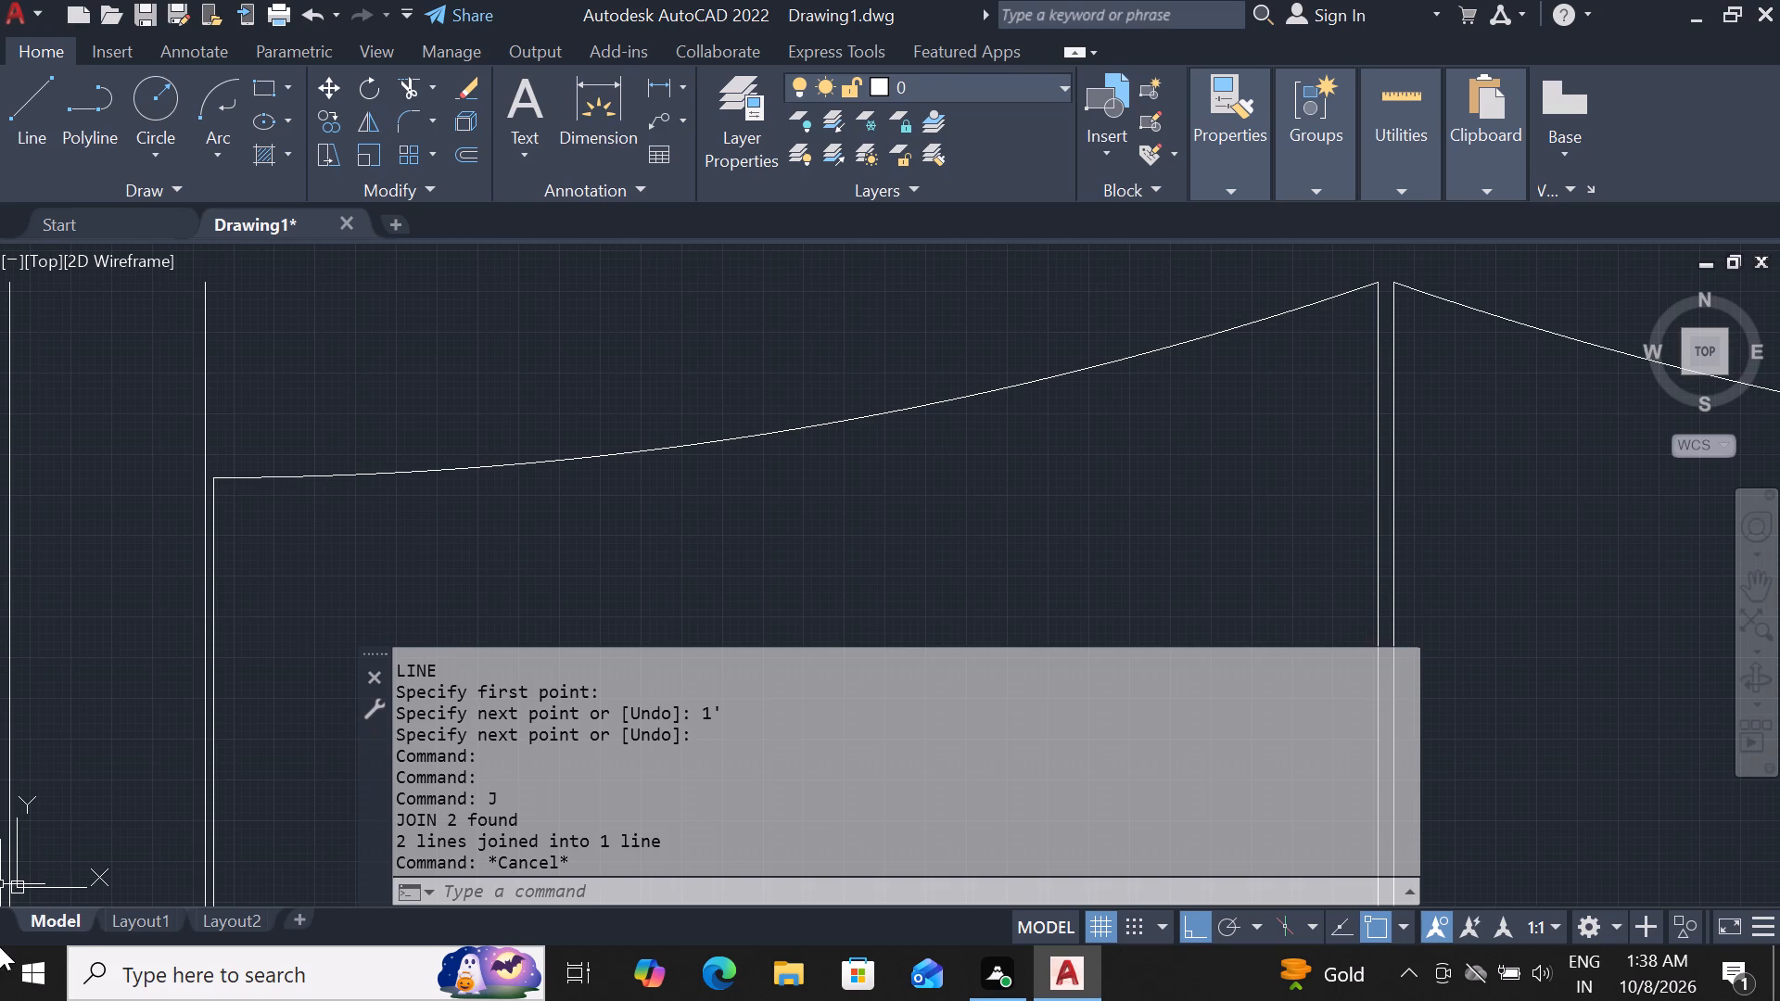
{"action": "scroll", "coordinate": [473, 390], "scroll_direction": "down", "scroll_amount": 2}
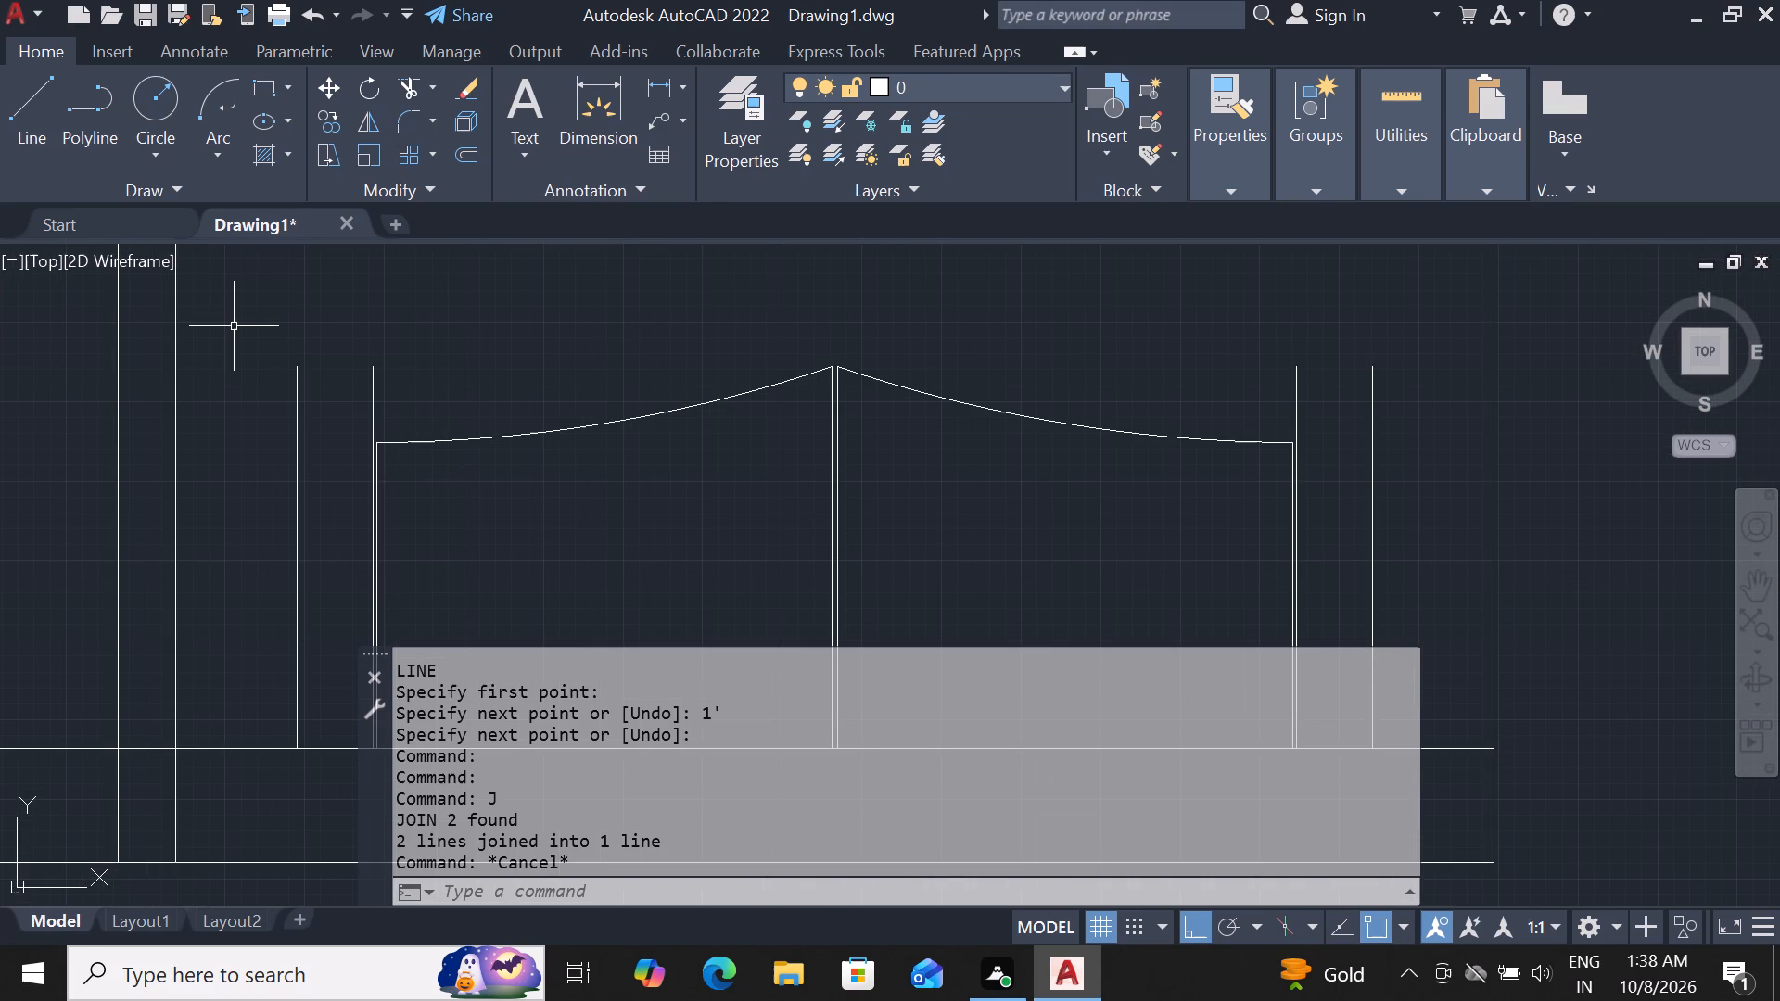
{"action": "scroll", "coordinate": [286, 344], "scroll_direction": "up", "scroll_amount": 2}
{"action": "scroll", "coordinate": [315, 361], "scroll_direction": "down", "scroll_amount": 1}
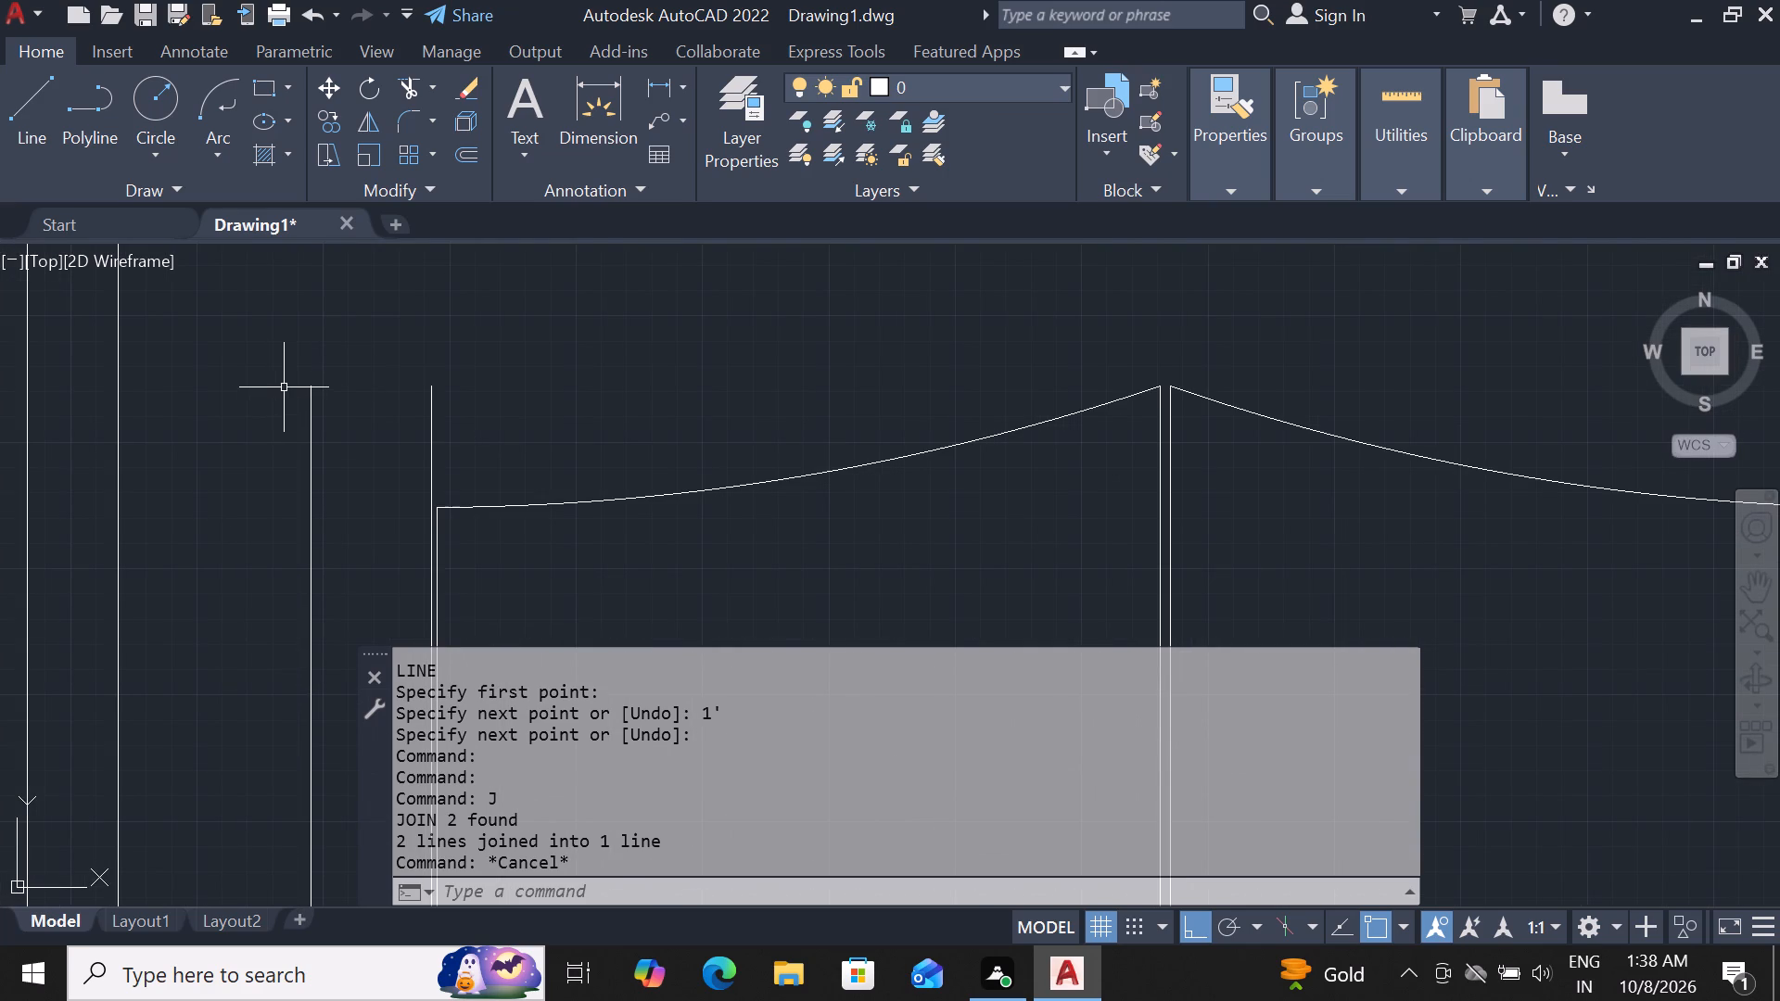
{"action": "key", "text": "F8"}
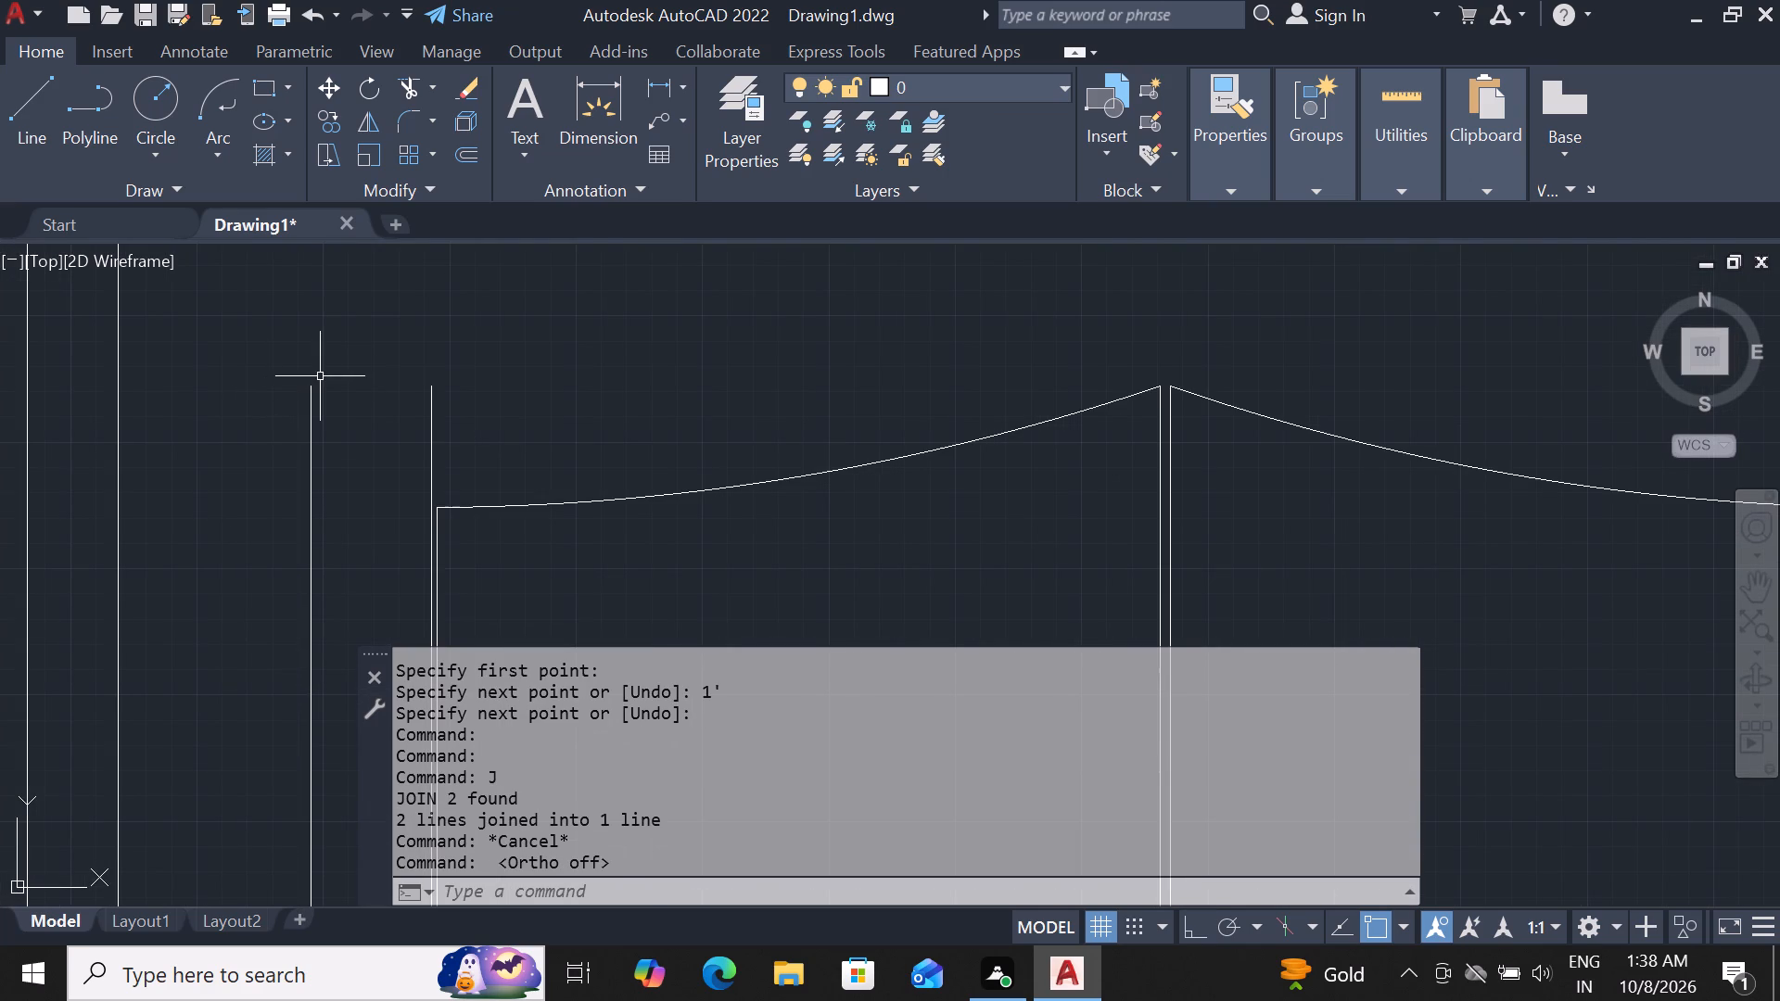
{"action": "key", "text": "F8"}
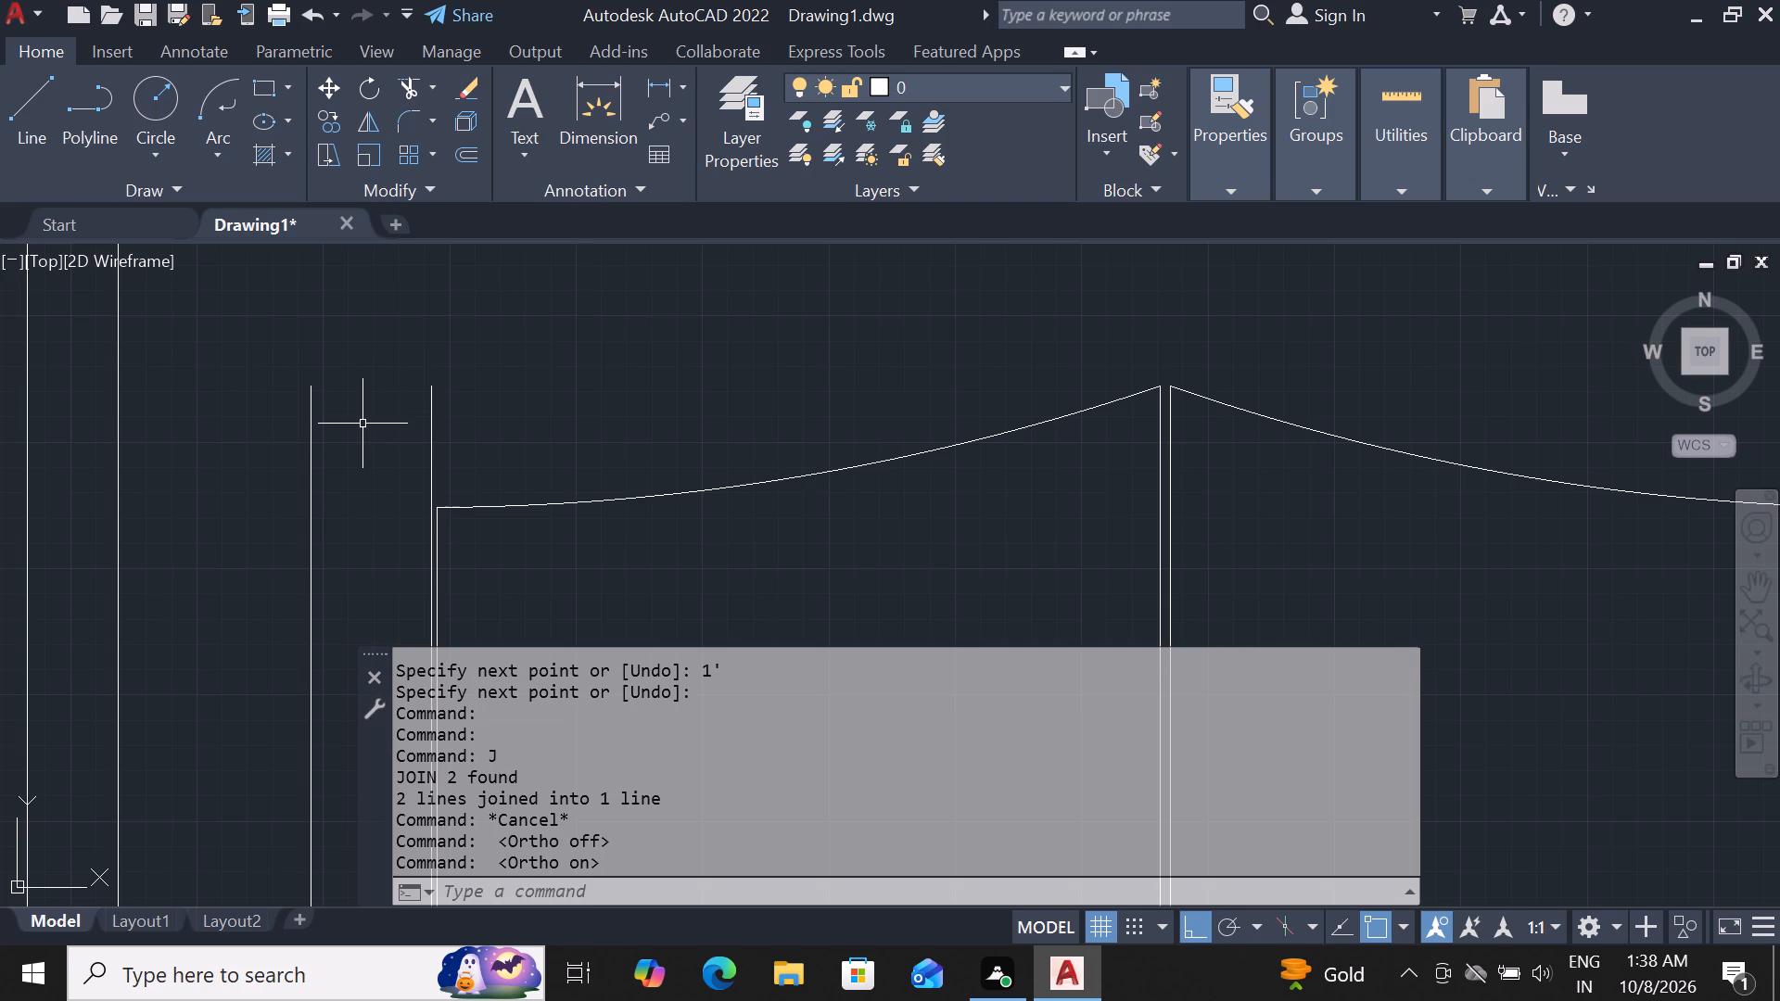
{"action": "type", "text": "l"}
{"action": "key", "text": "space"}
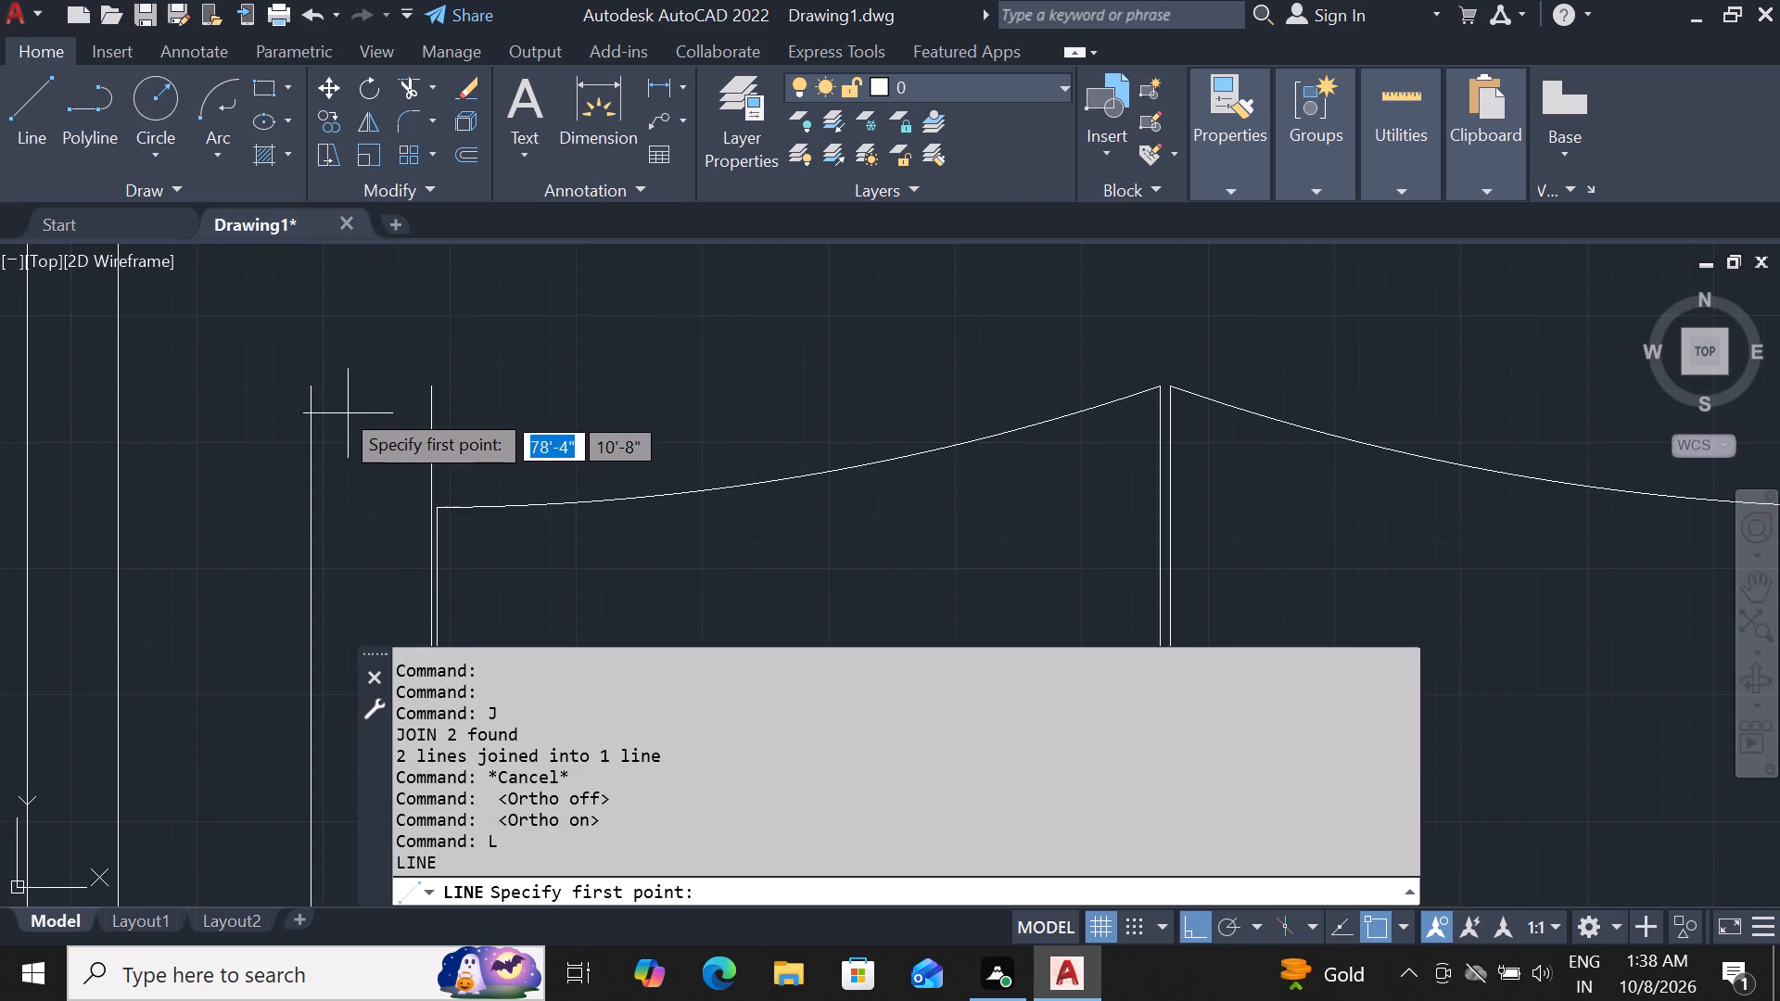
{"action": "left_click_drag", "start_coordinate": [302, 390], "coordinate": [342, 396]}
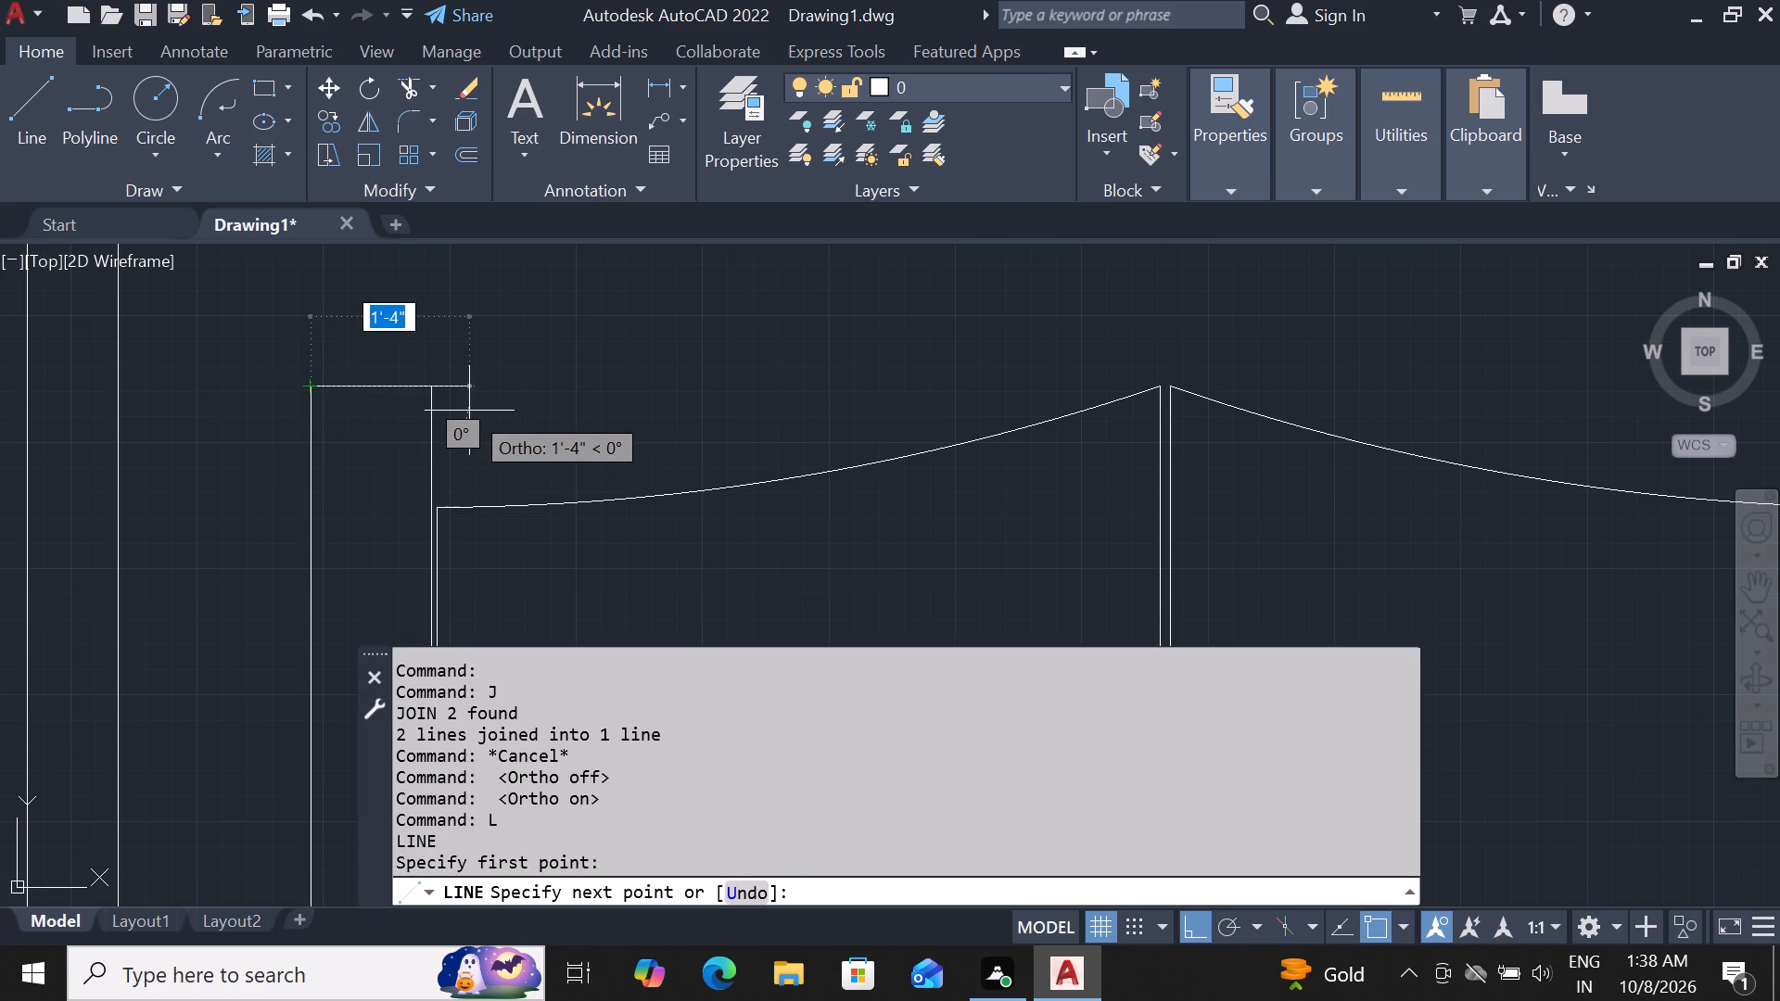
{"action": "left_click", "coordinate": [433, 394]}
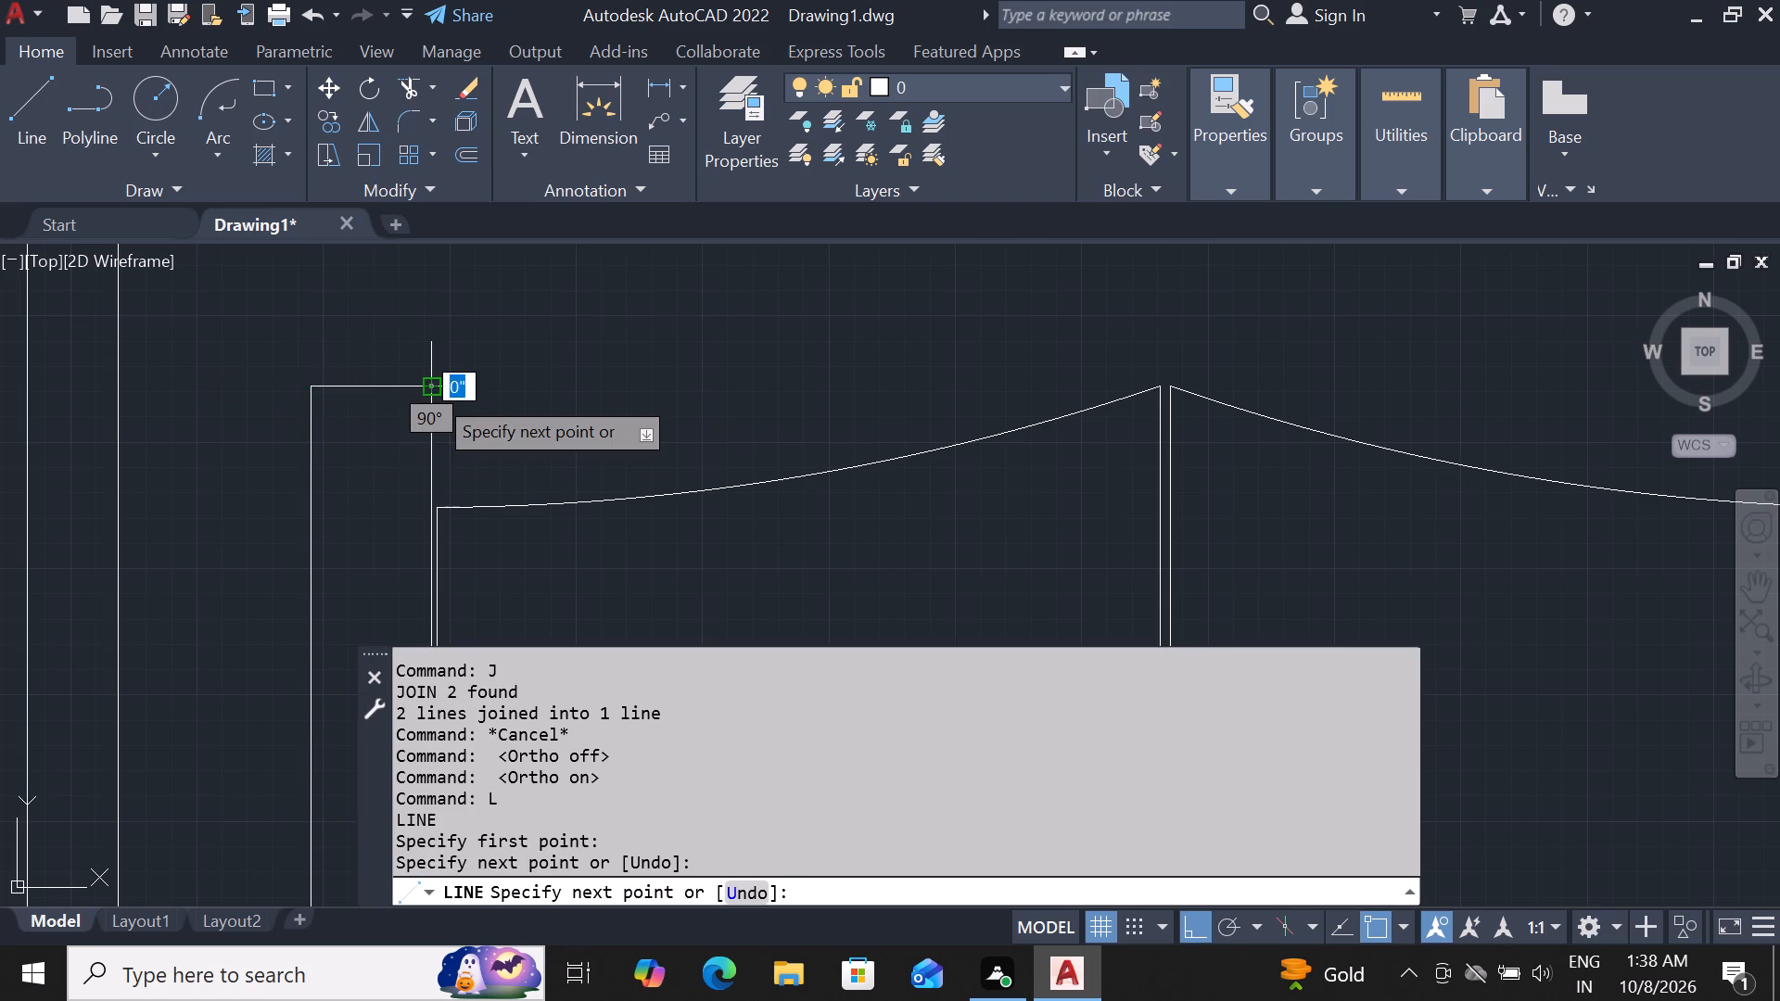
{"action": "key", "text": "Escape"}
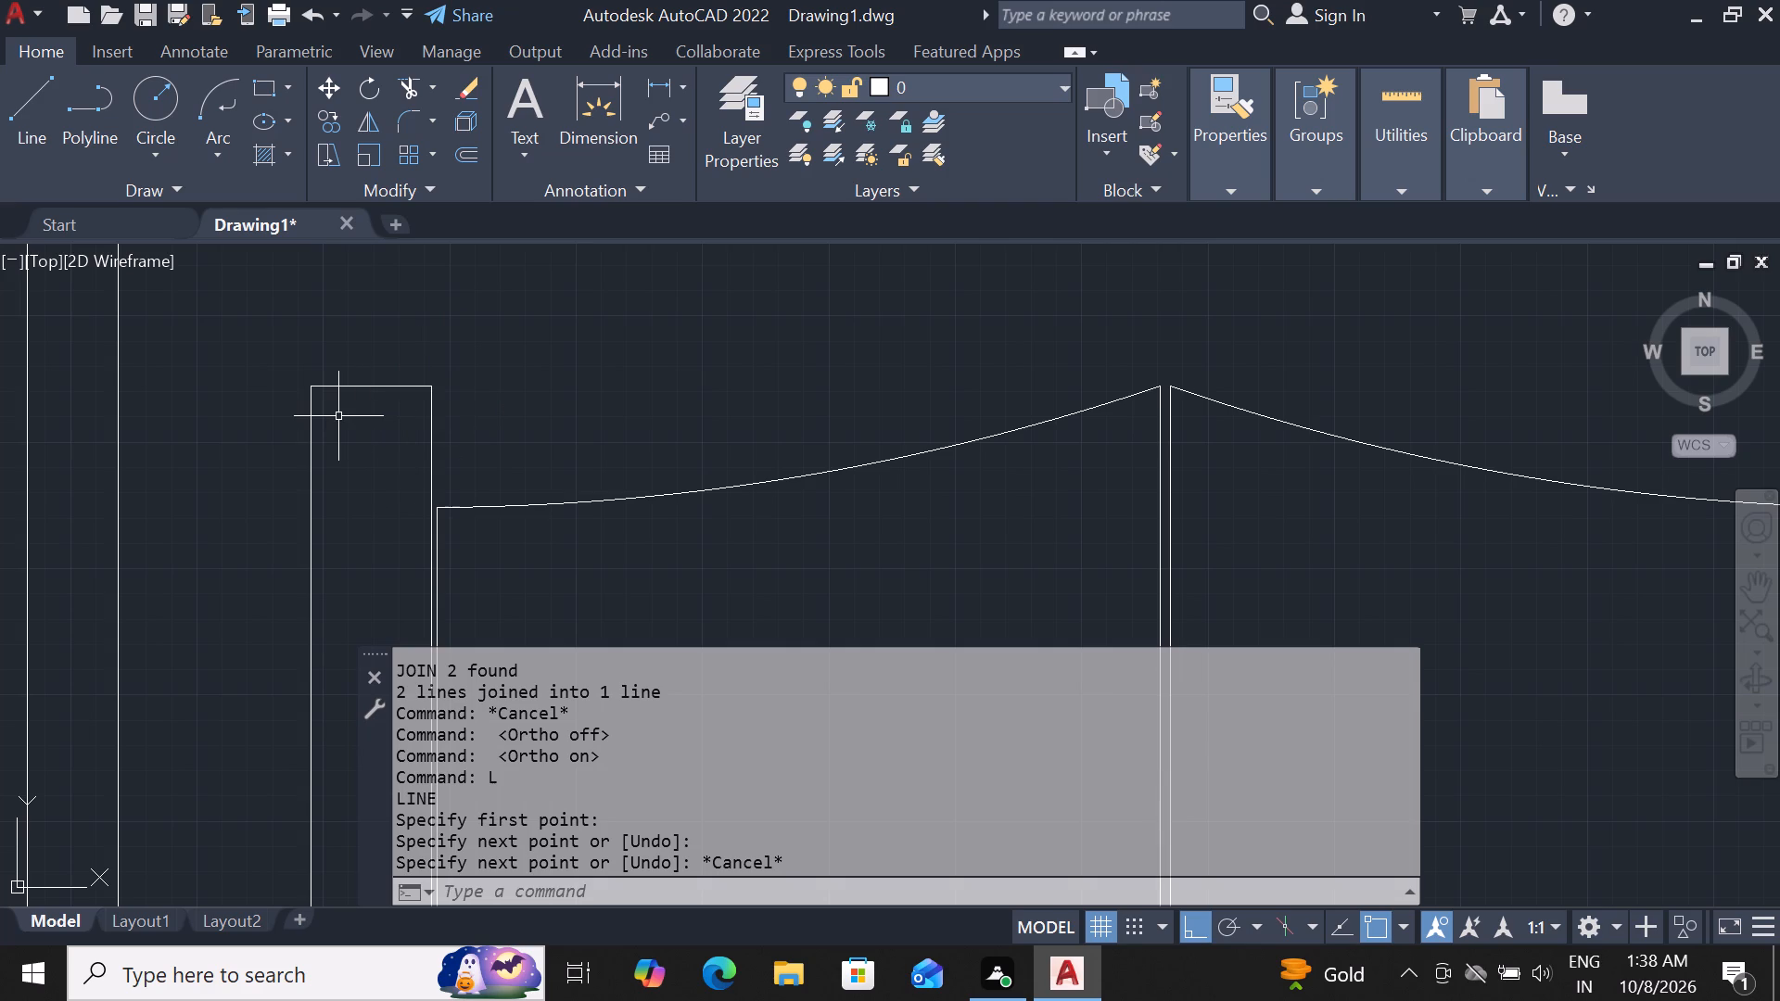
Draw a 1' vertical line upward from the midpoint of the left pillar's top edge.
{"action": "type", "text": "l"}
{"action": "key", "text": "space"}
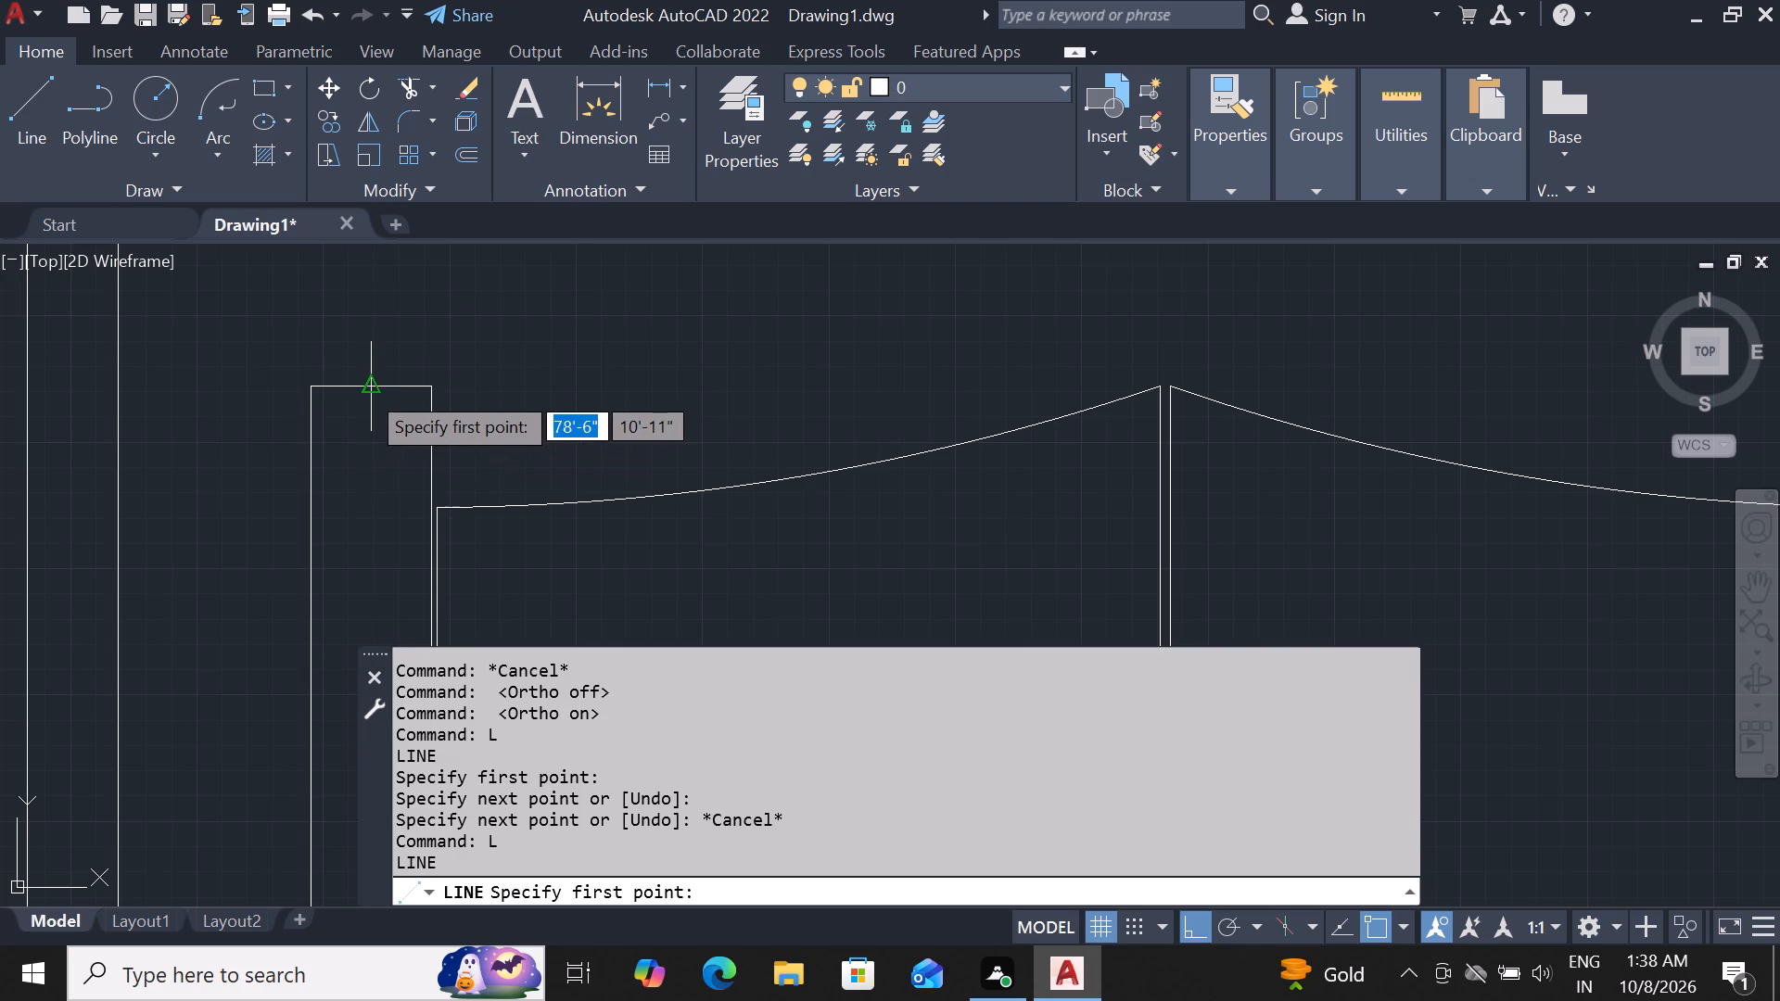
{"action": "left_click", "coordinate": [365, 389]}
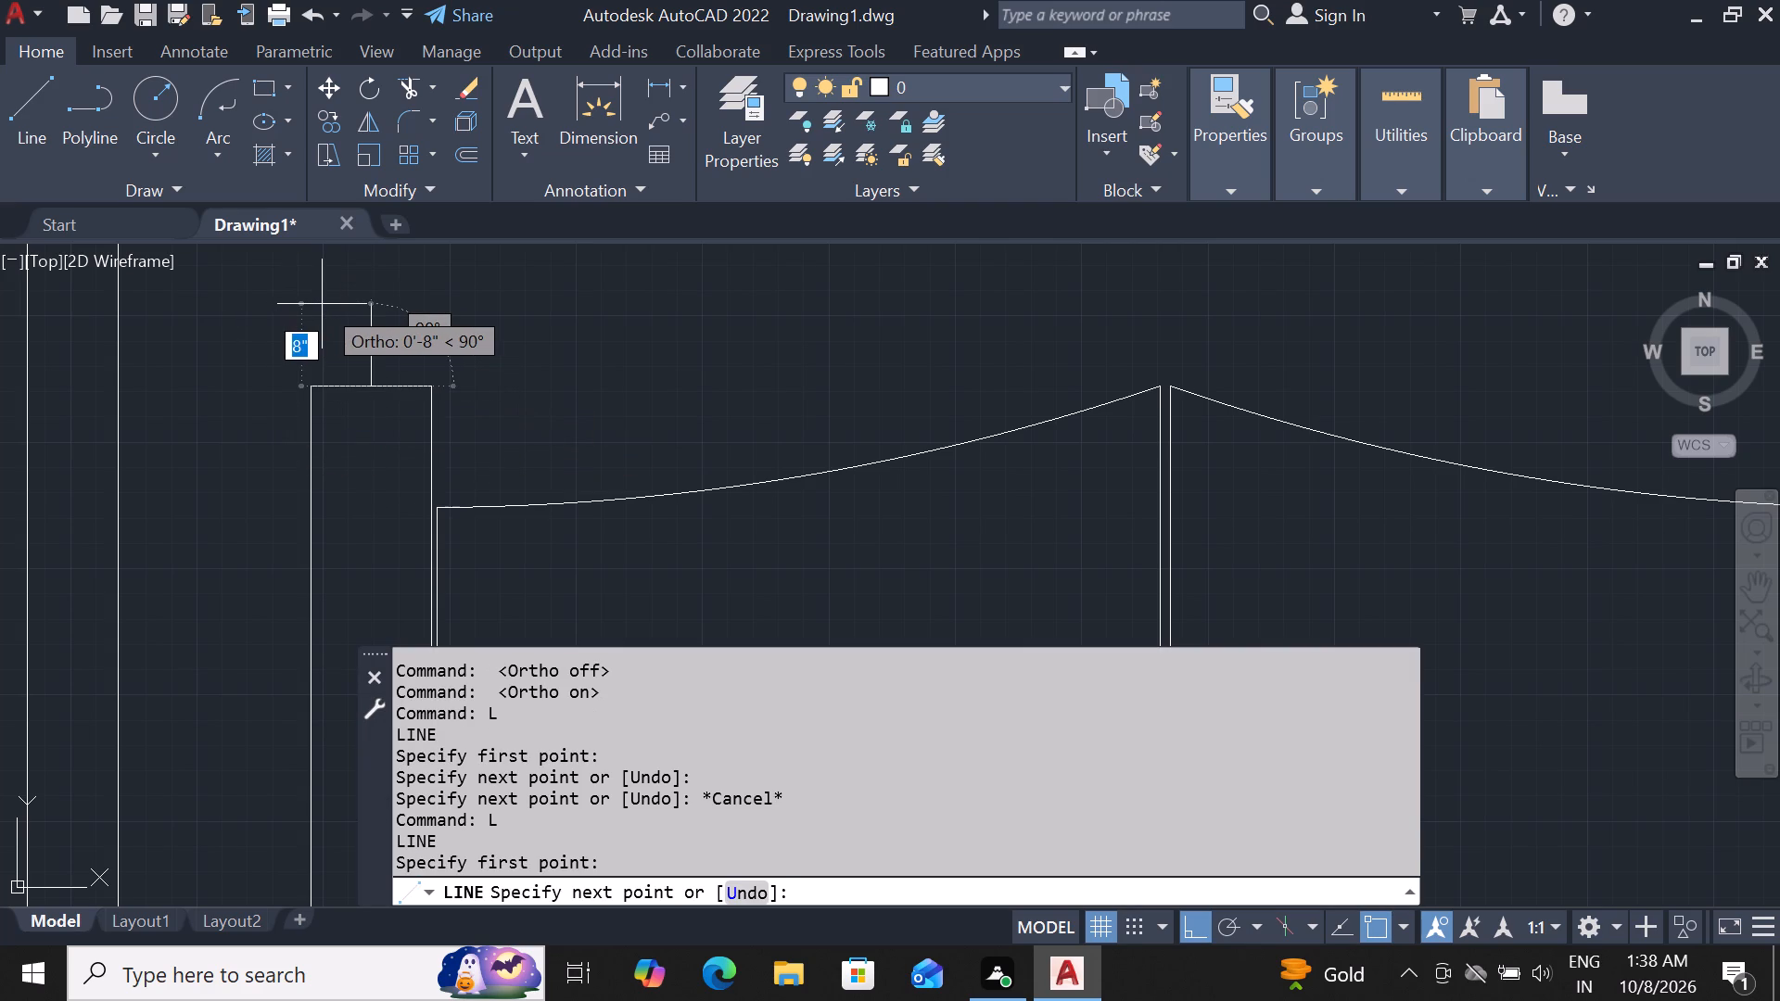
{"action": "key", "text": "1"}
{"action": "key", "text": "apostrophe"}
{"action": "key", "text": "Return"}
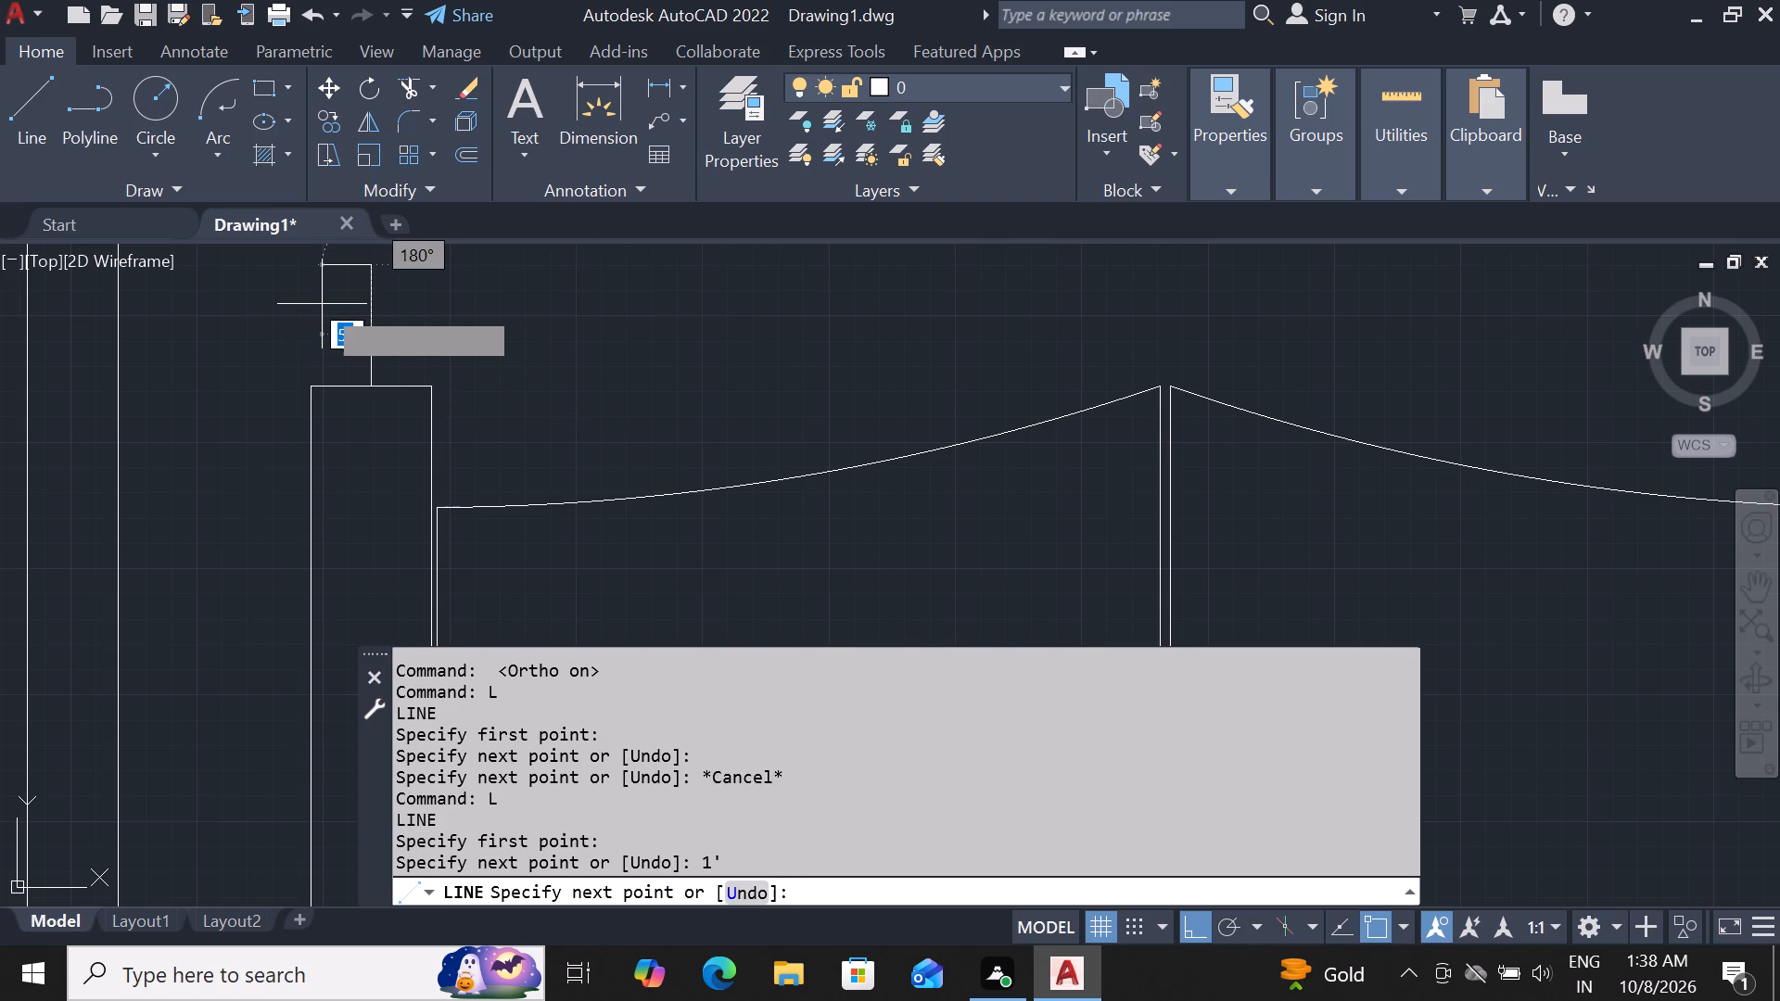
{"action": "key", "text": "Escape"}
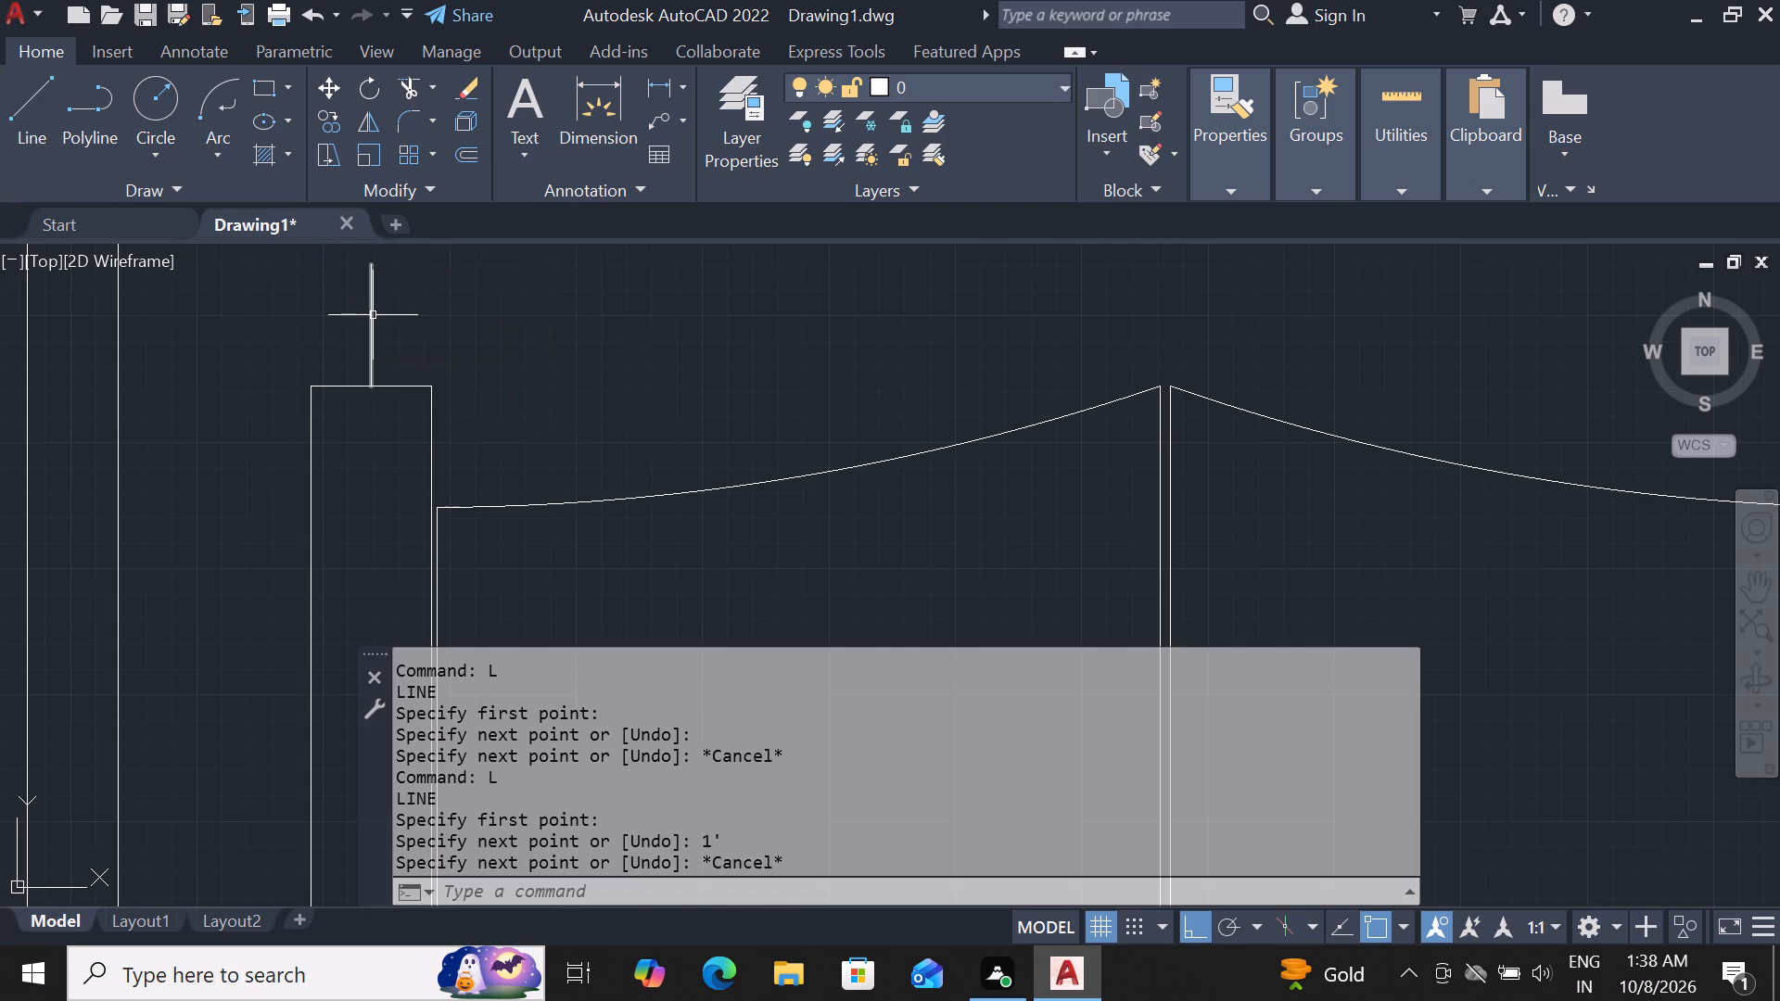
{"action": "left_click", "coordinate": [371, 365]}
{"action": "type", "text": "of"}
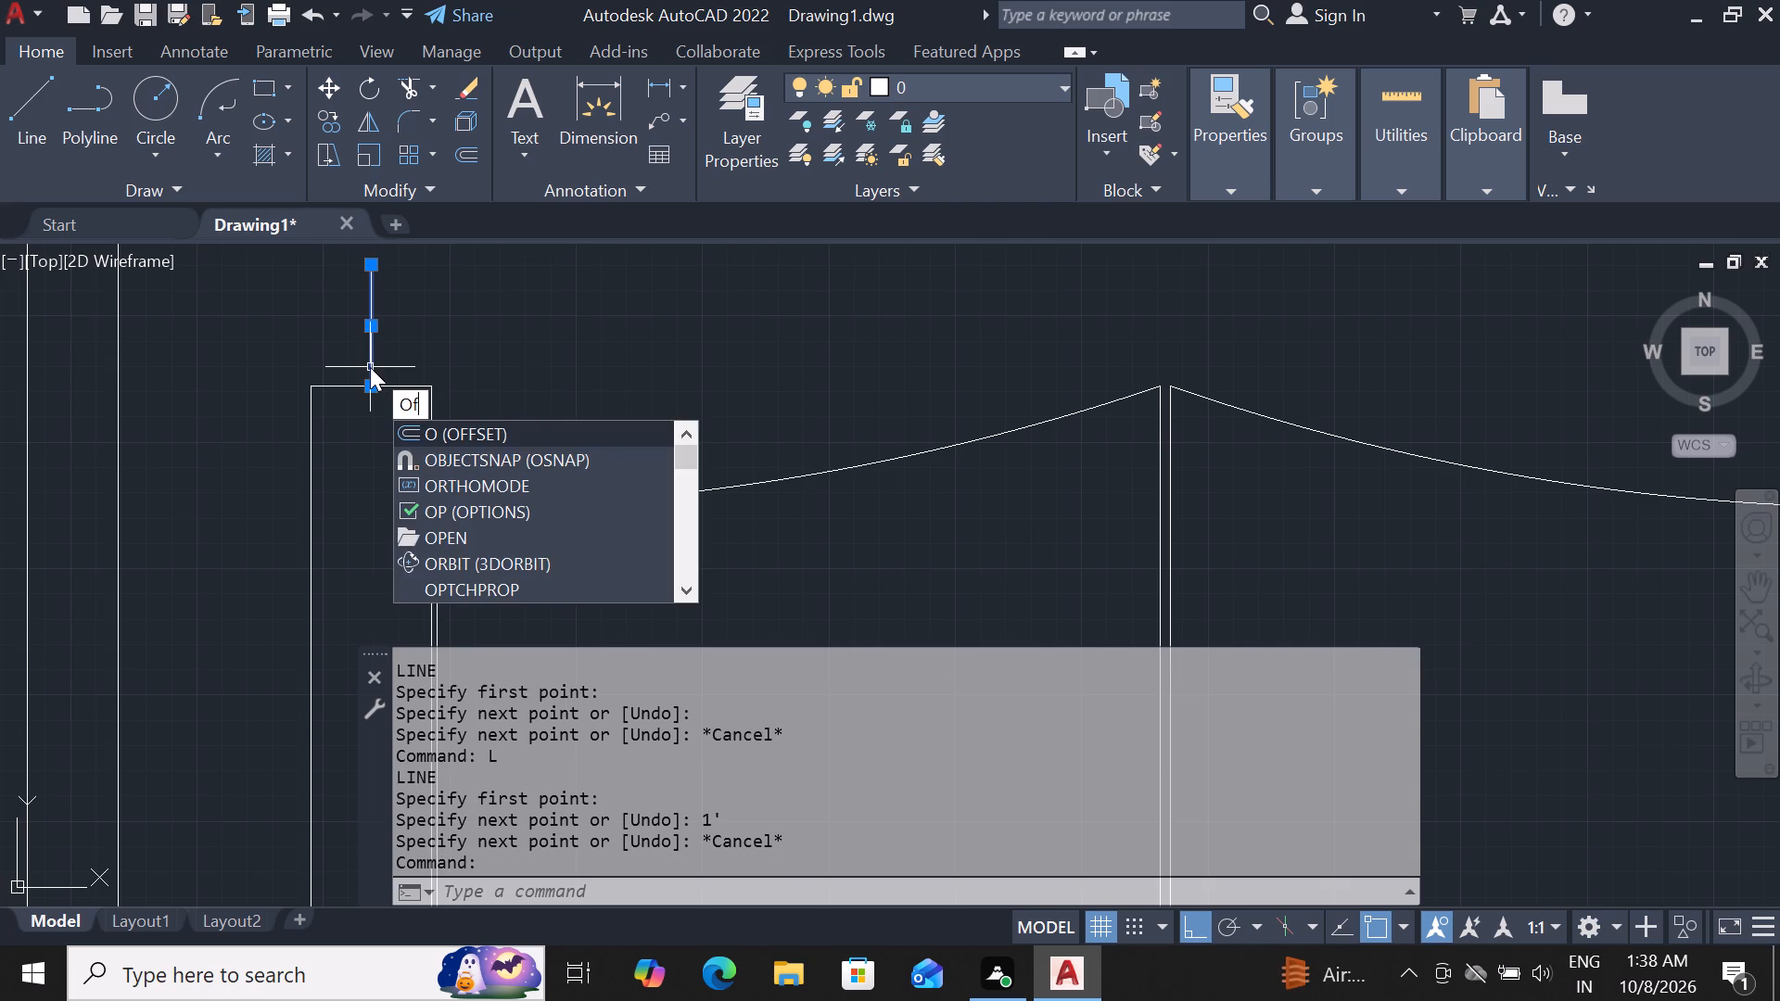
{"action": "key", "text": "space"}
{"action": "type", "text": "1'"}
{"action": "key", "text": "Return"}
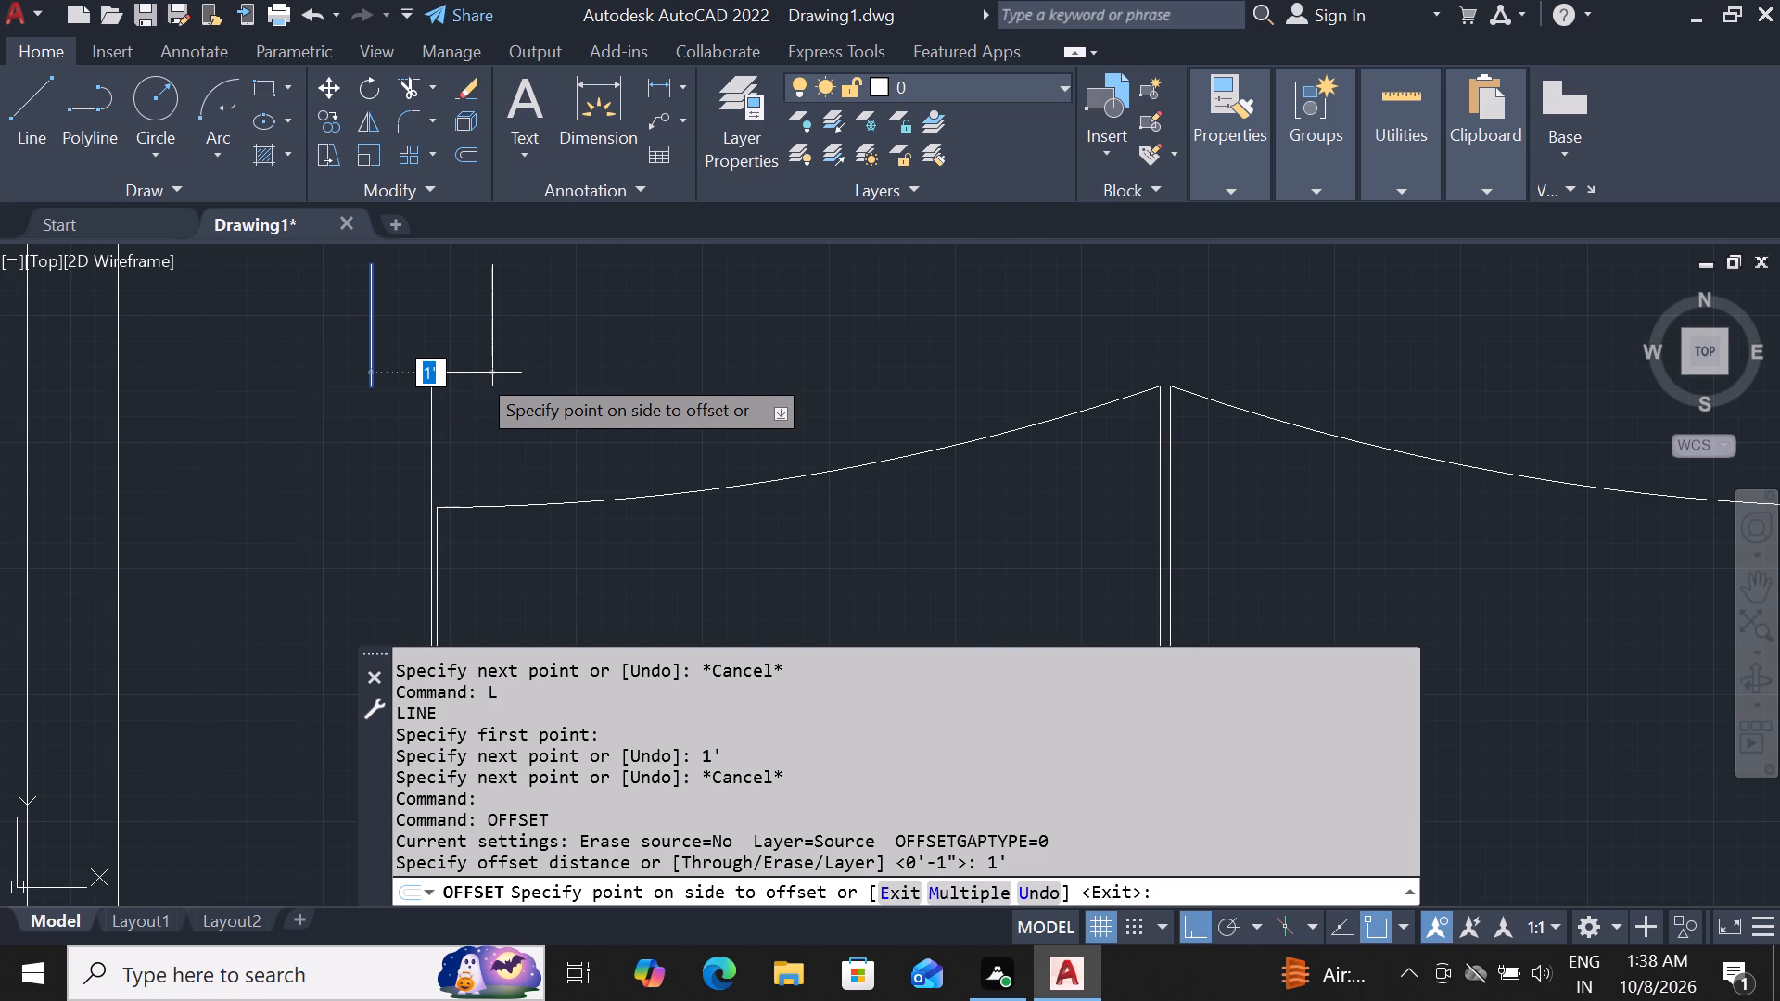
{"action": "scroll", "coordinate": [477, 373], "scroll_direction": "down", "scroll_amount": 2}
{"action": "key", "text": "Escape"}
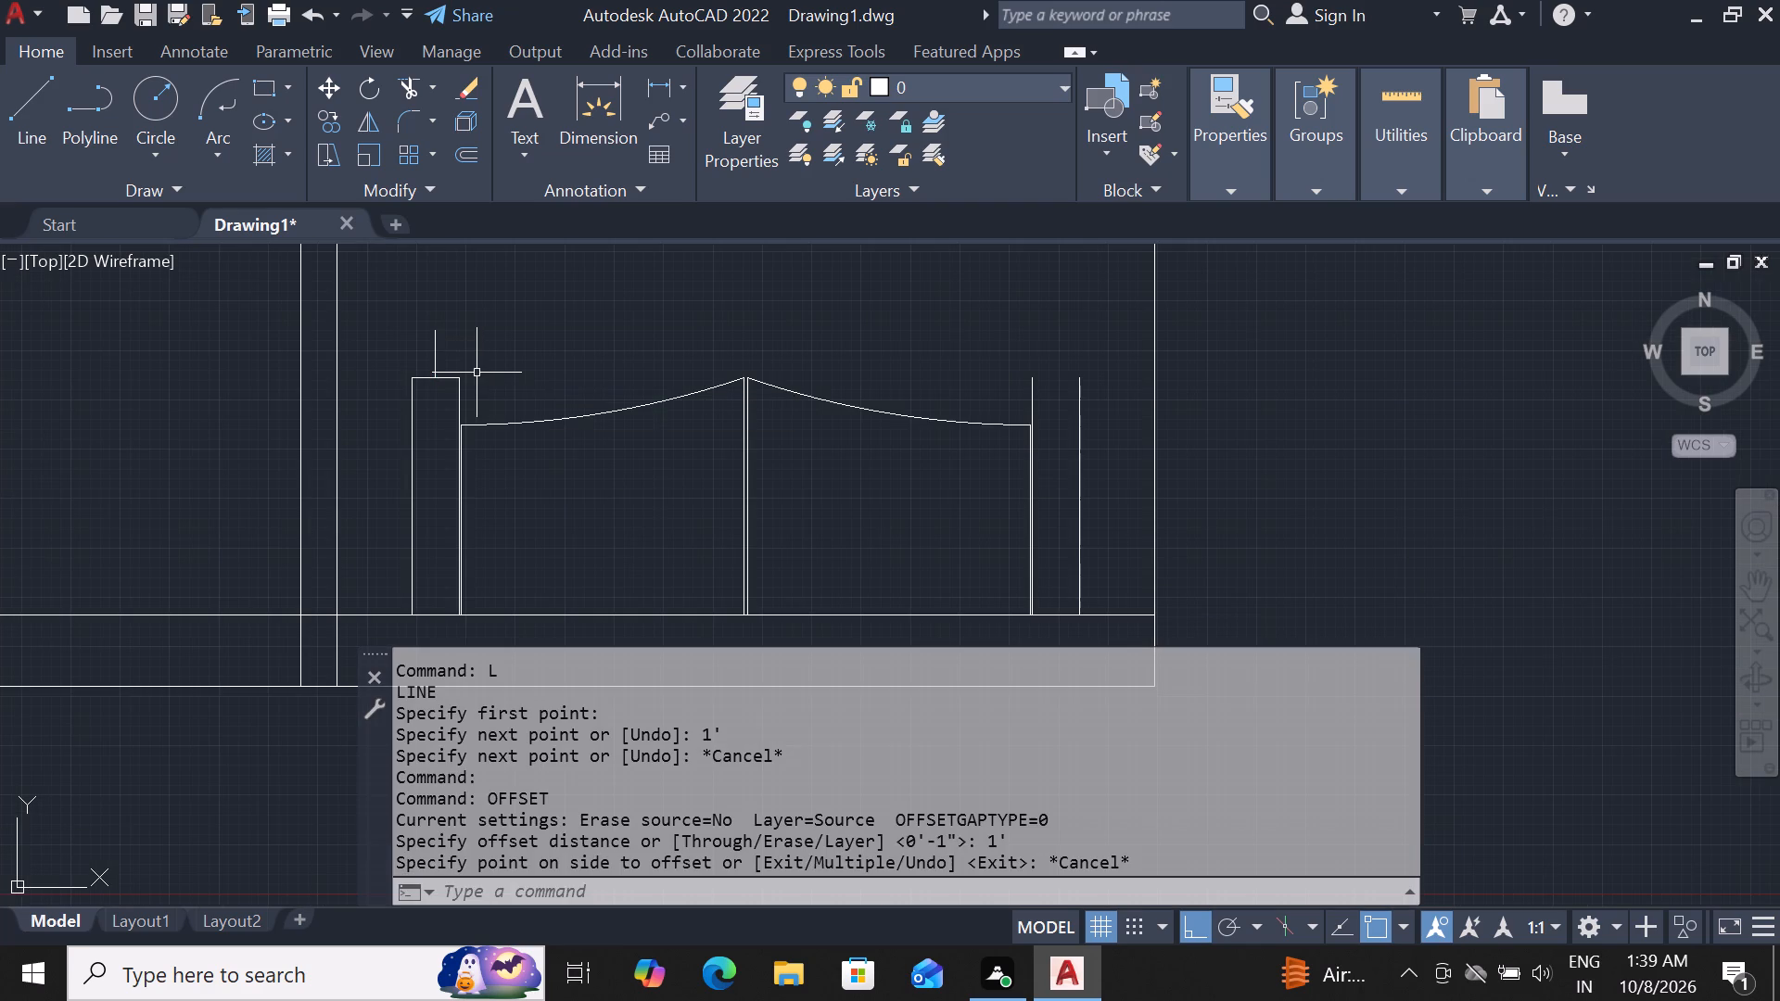
Offset the vertical centre line above the left pillar by 9" to both sides.
{"action": "scroll", "coordinate": [437, 383], "scroll_direction": "up", "scroll_amount": 2}
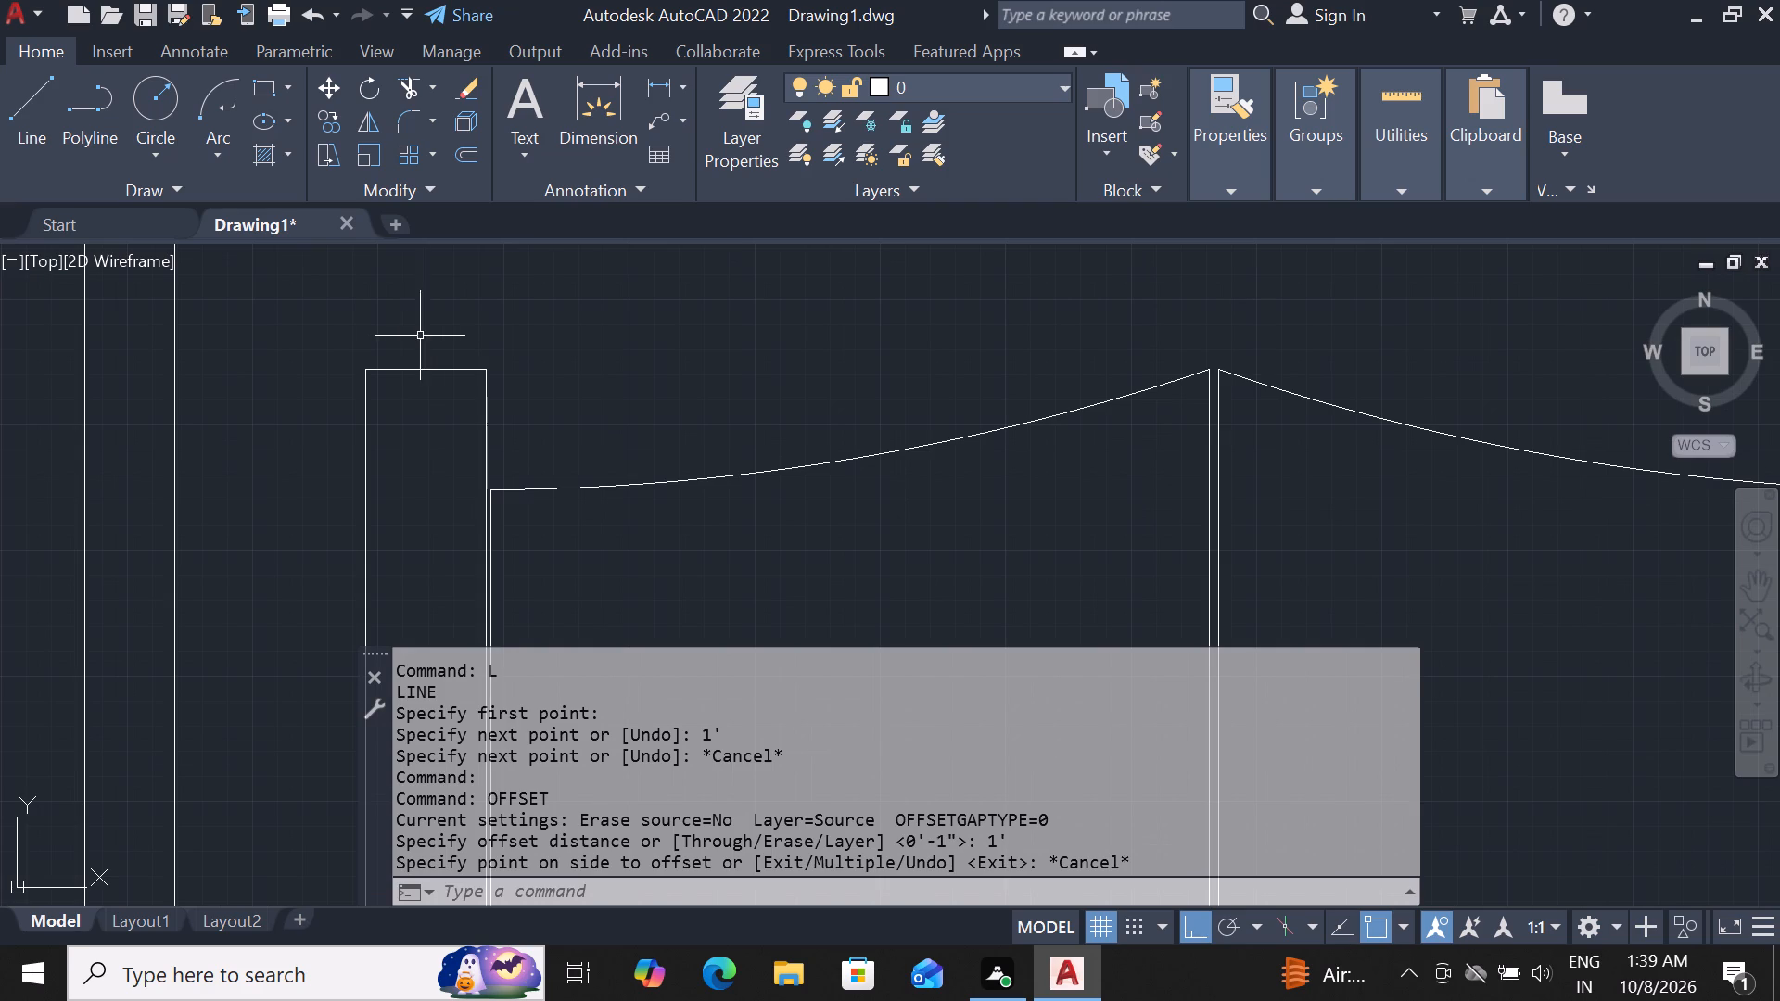
{"action": "left_click", "coordinate": [426, 333]}
{"action": "type", "text": "of"}
{"action": "key", "text": "space"}
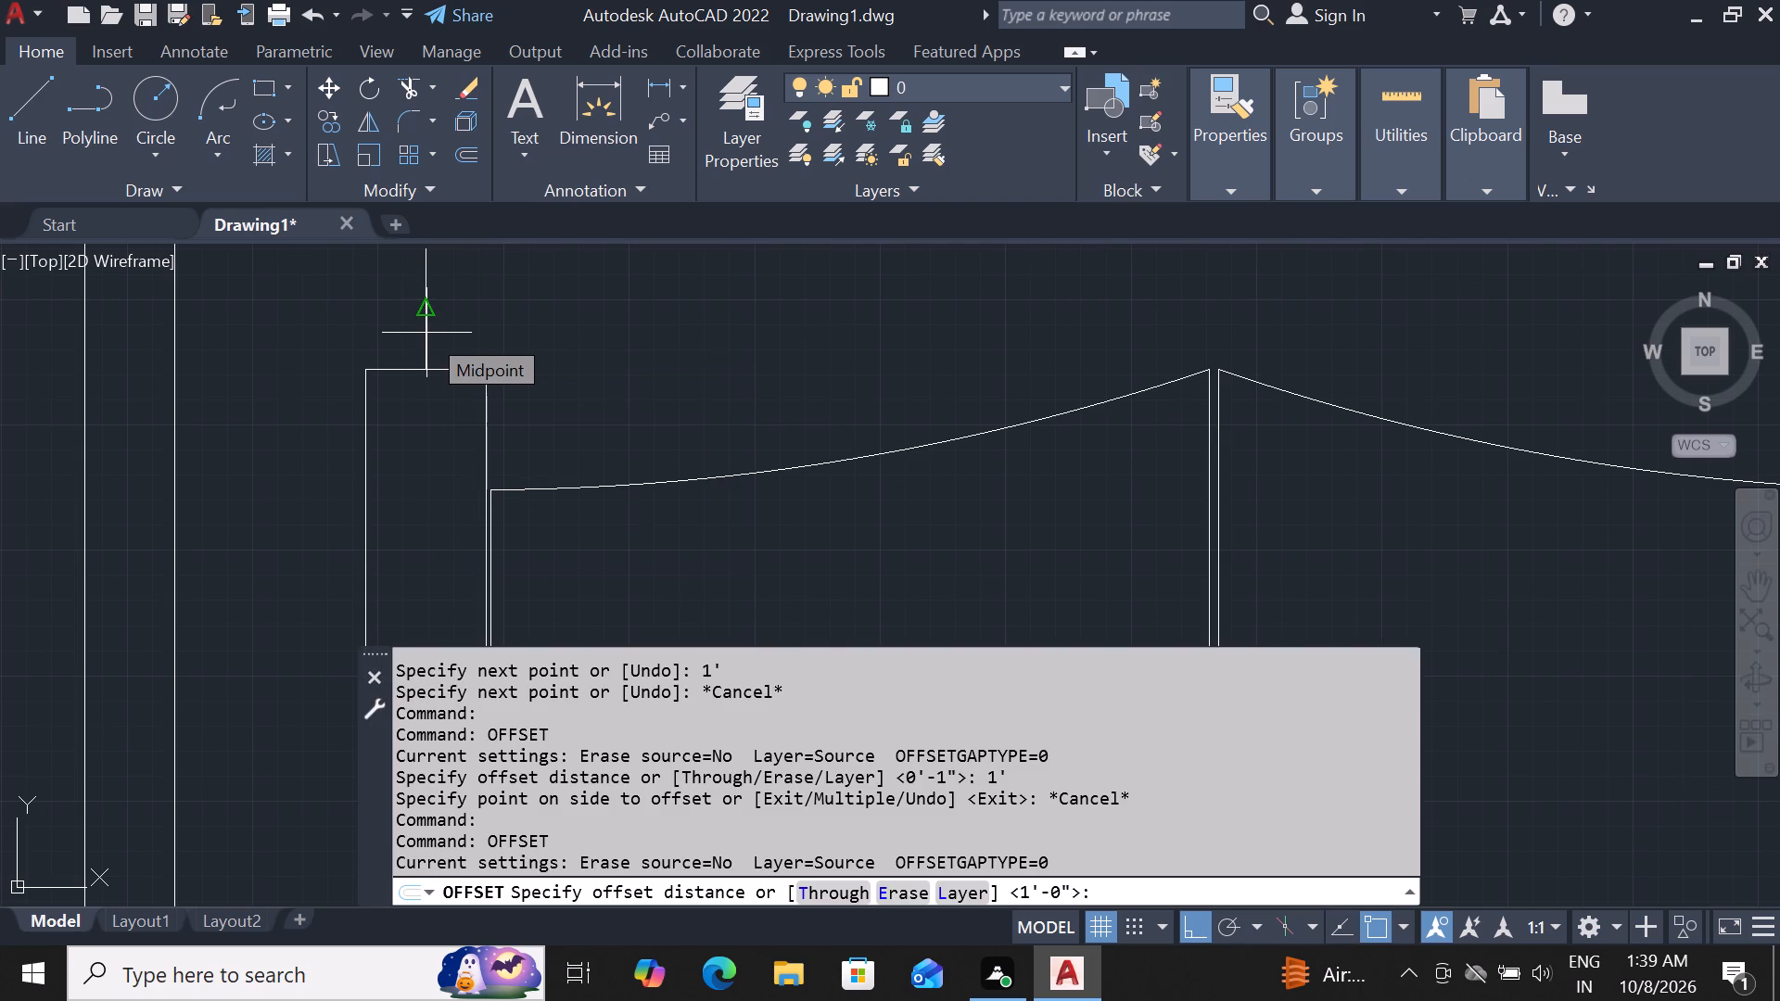
{"action": "key", "text": "9"}
{"action": "key", "text": "shift+quotedbl"}
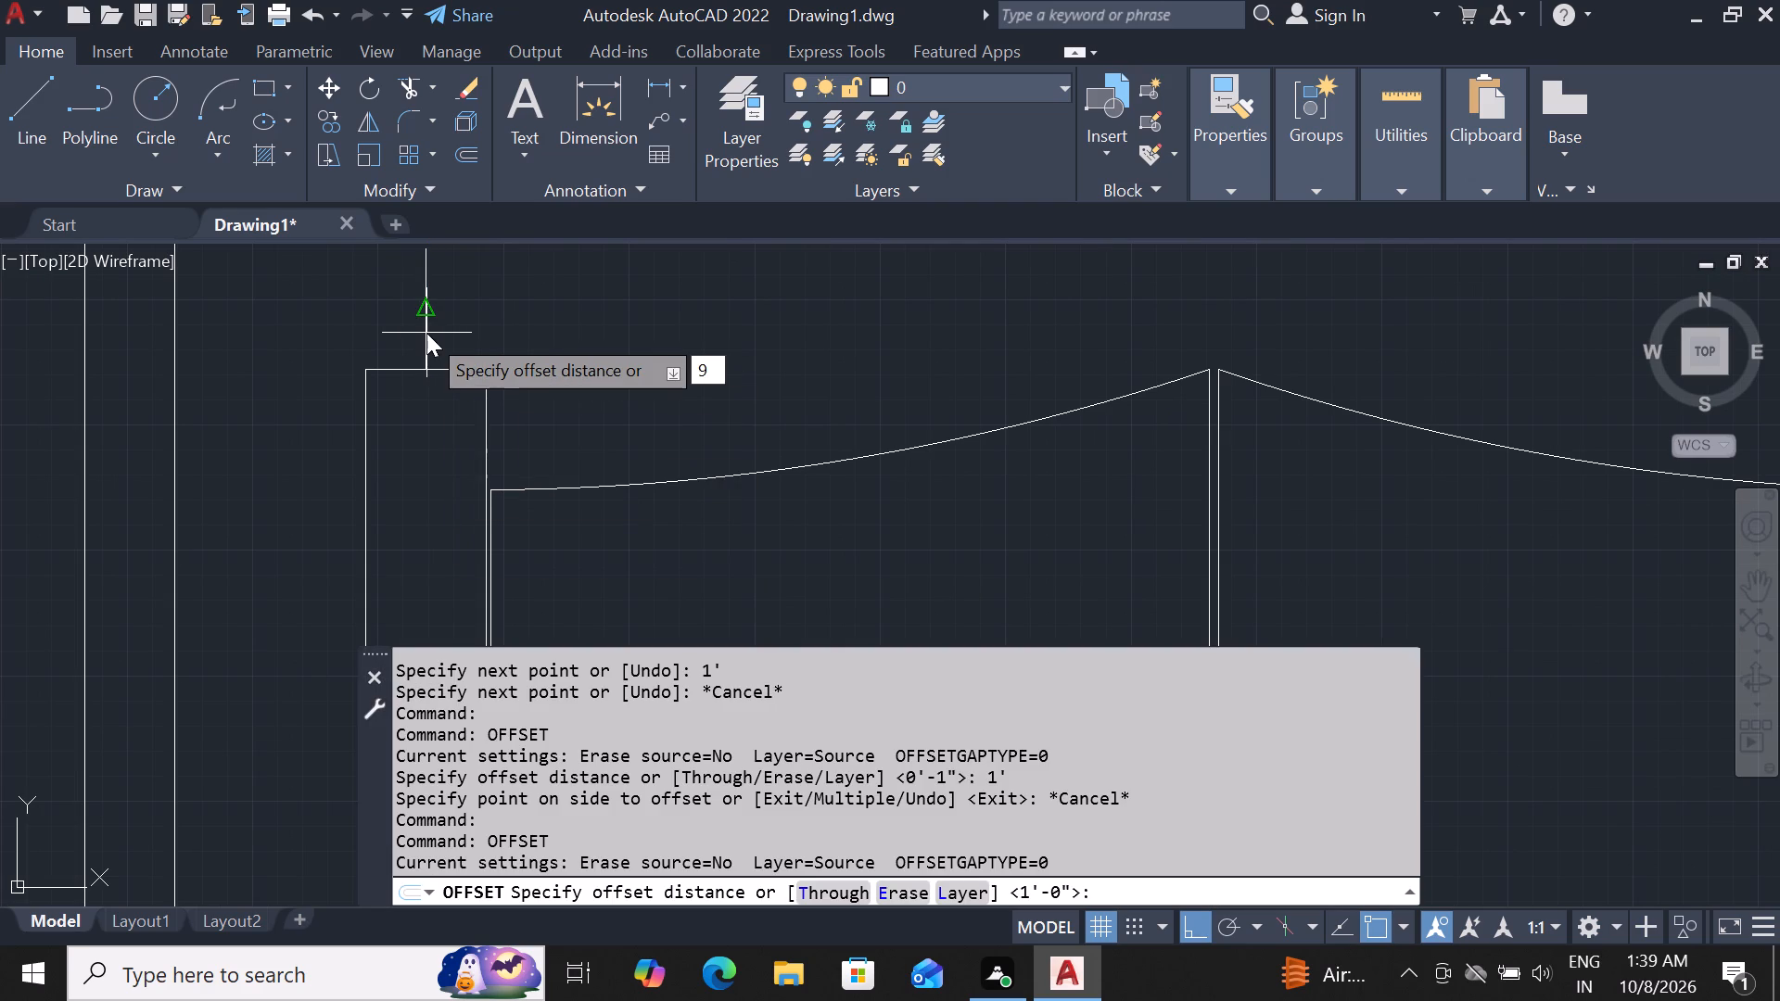
{"action": "key", "text": "Return"}
{"action": "left_click", "coordinate": [426, 333]}
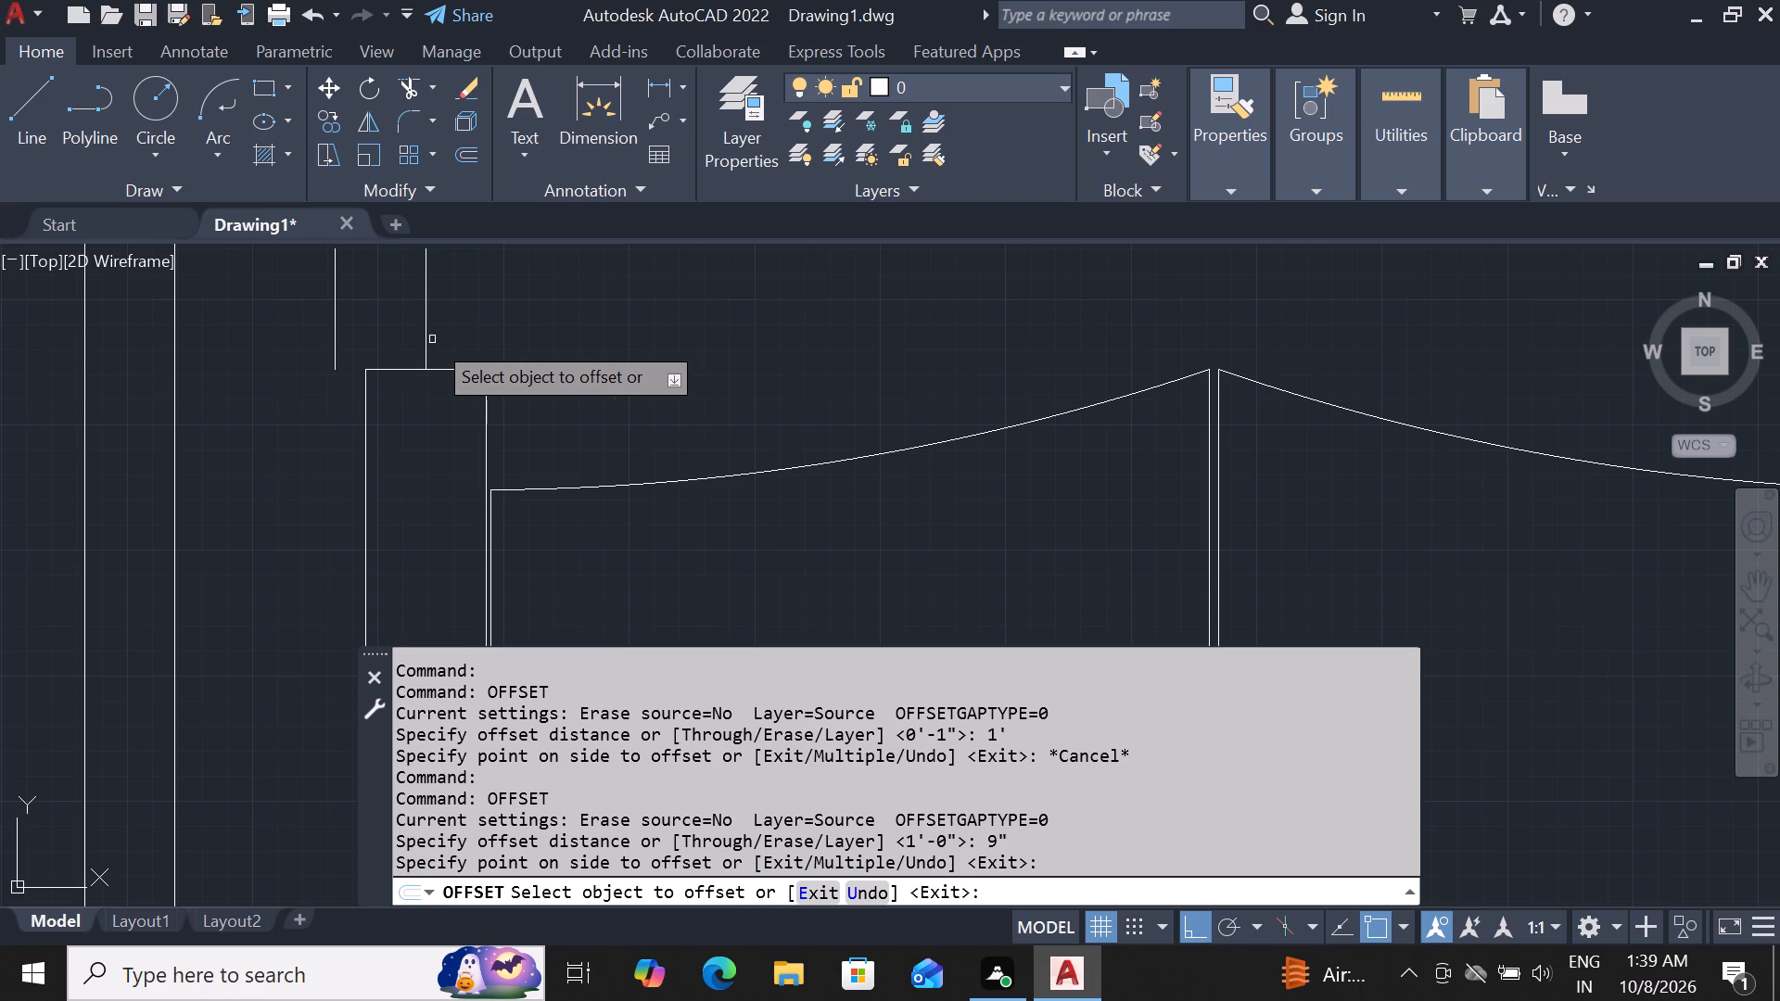
{"action": "left_click", "coordinate": [422, 342]}
{"action": "left_click", "coordinate": [472, 342]}
{"action": "scroll", "coordinate": [649, 475], "scroll_direction": "down", "scroll_amount": 2}
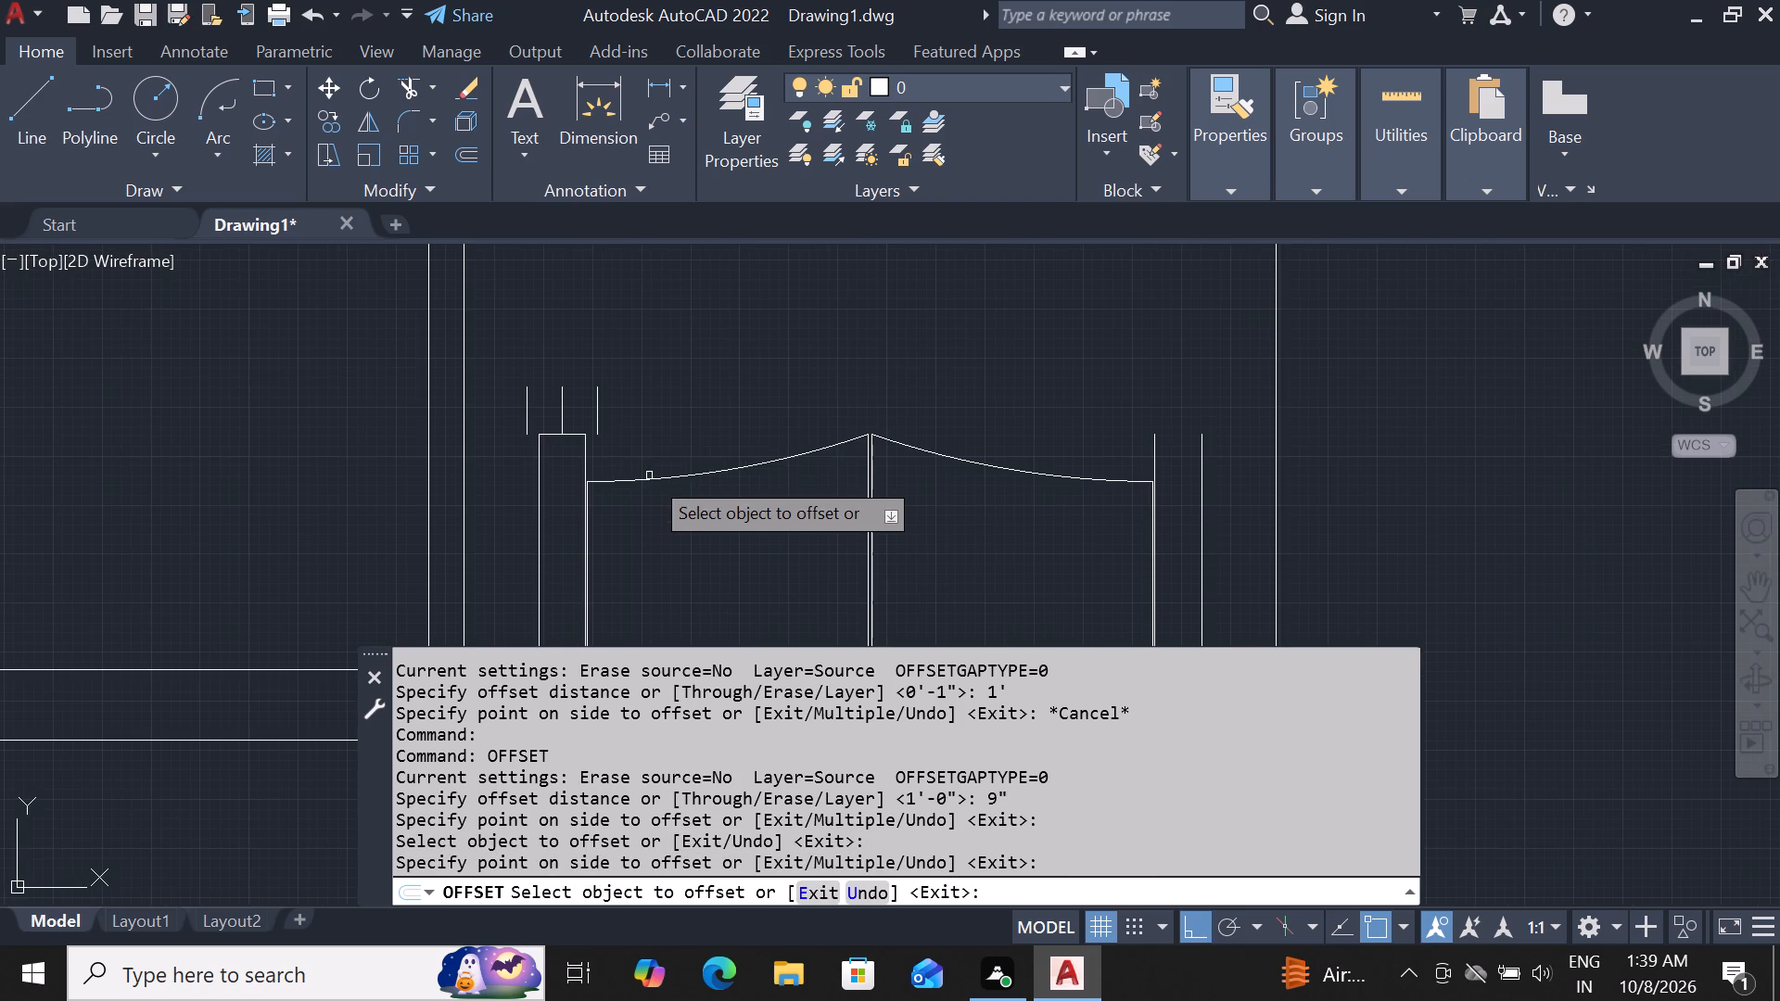
{"action": "key", "text": "Escape"}
Draw a slanted line from the left pillar's top-right corner to the upper end of the right offset line.
{"action": "scroll", "coordinate": [598, 437], "scroll_direction": "up", "scroll_amount": 2}
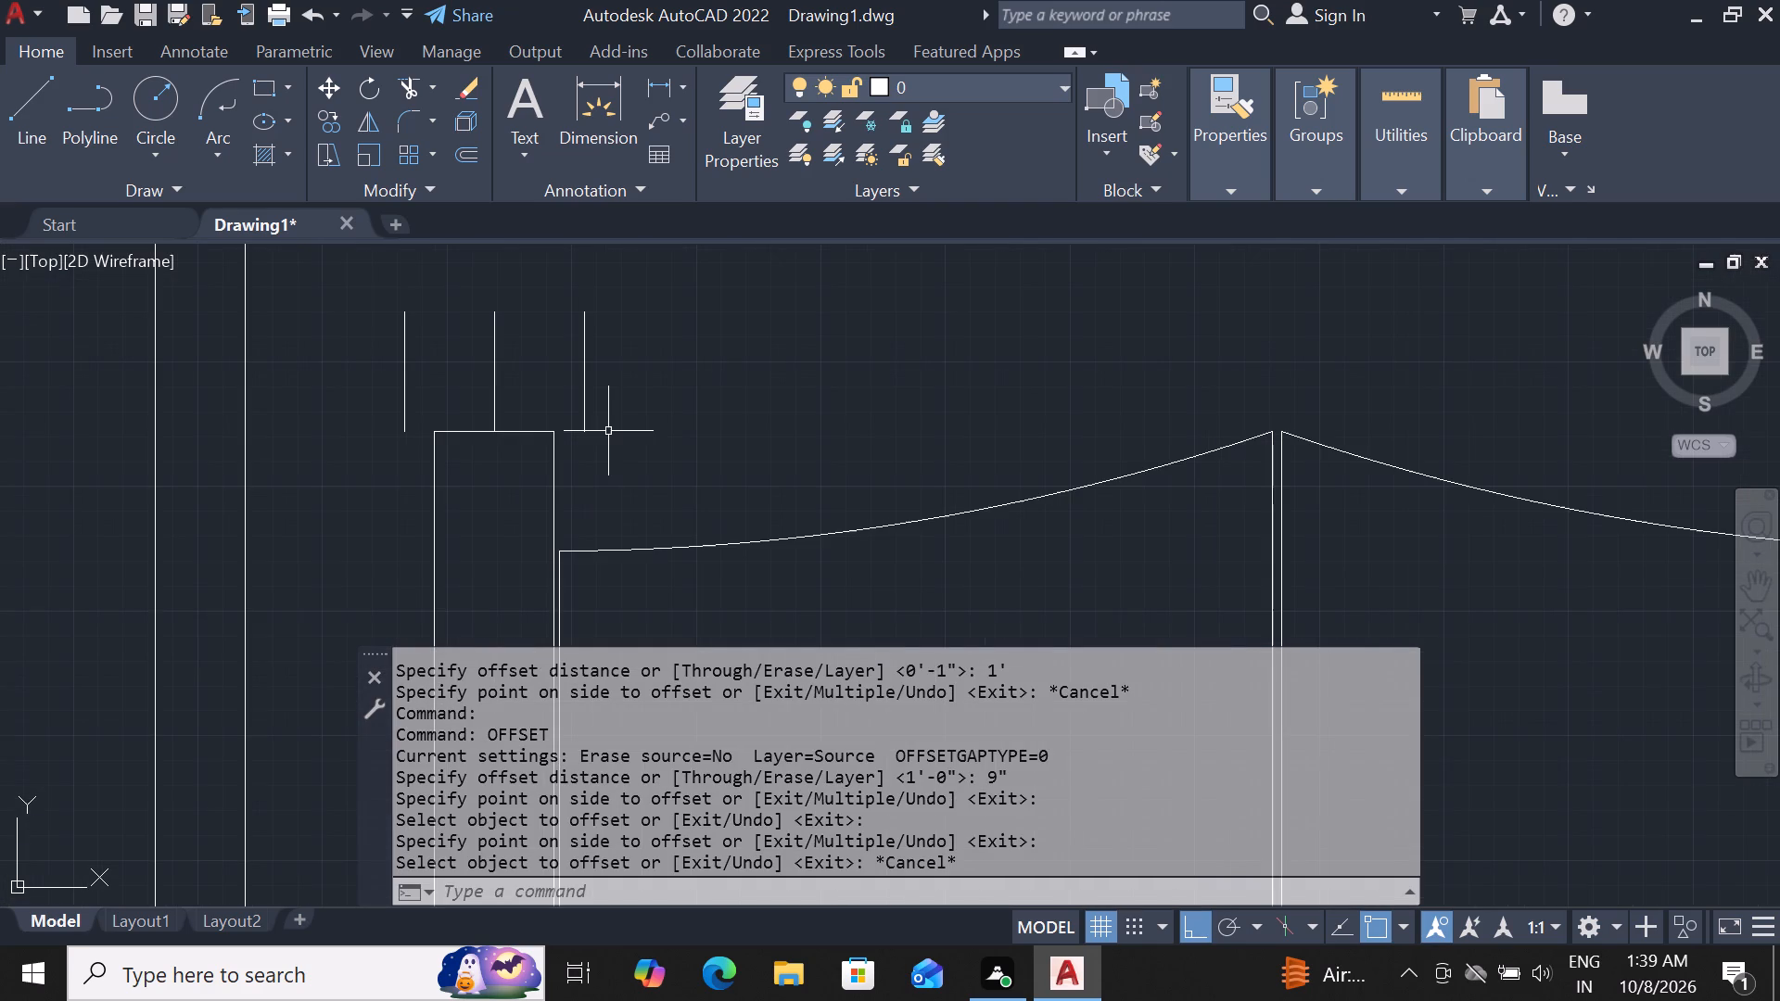
{"action": "type", "text": "l"}
{"action": "key", "text": "space"}
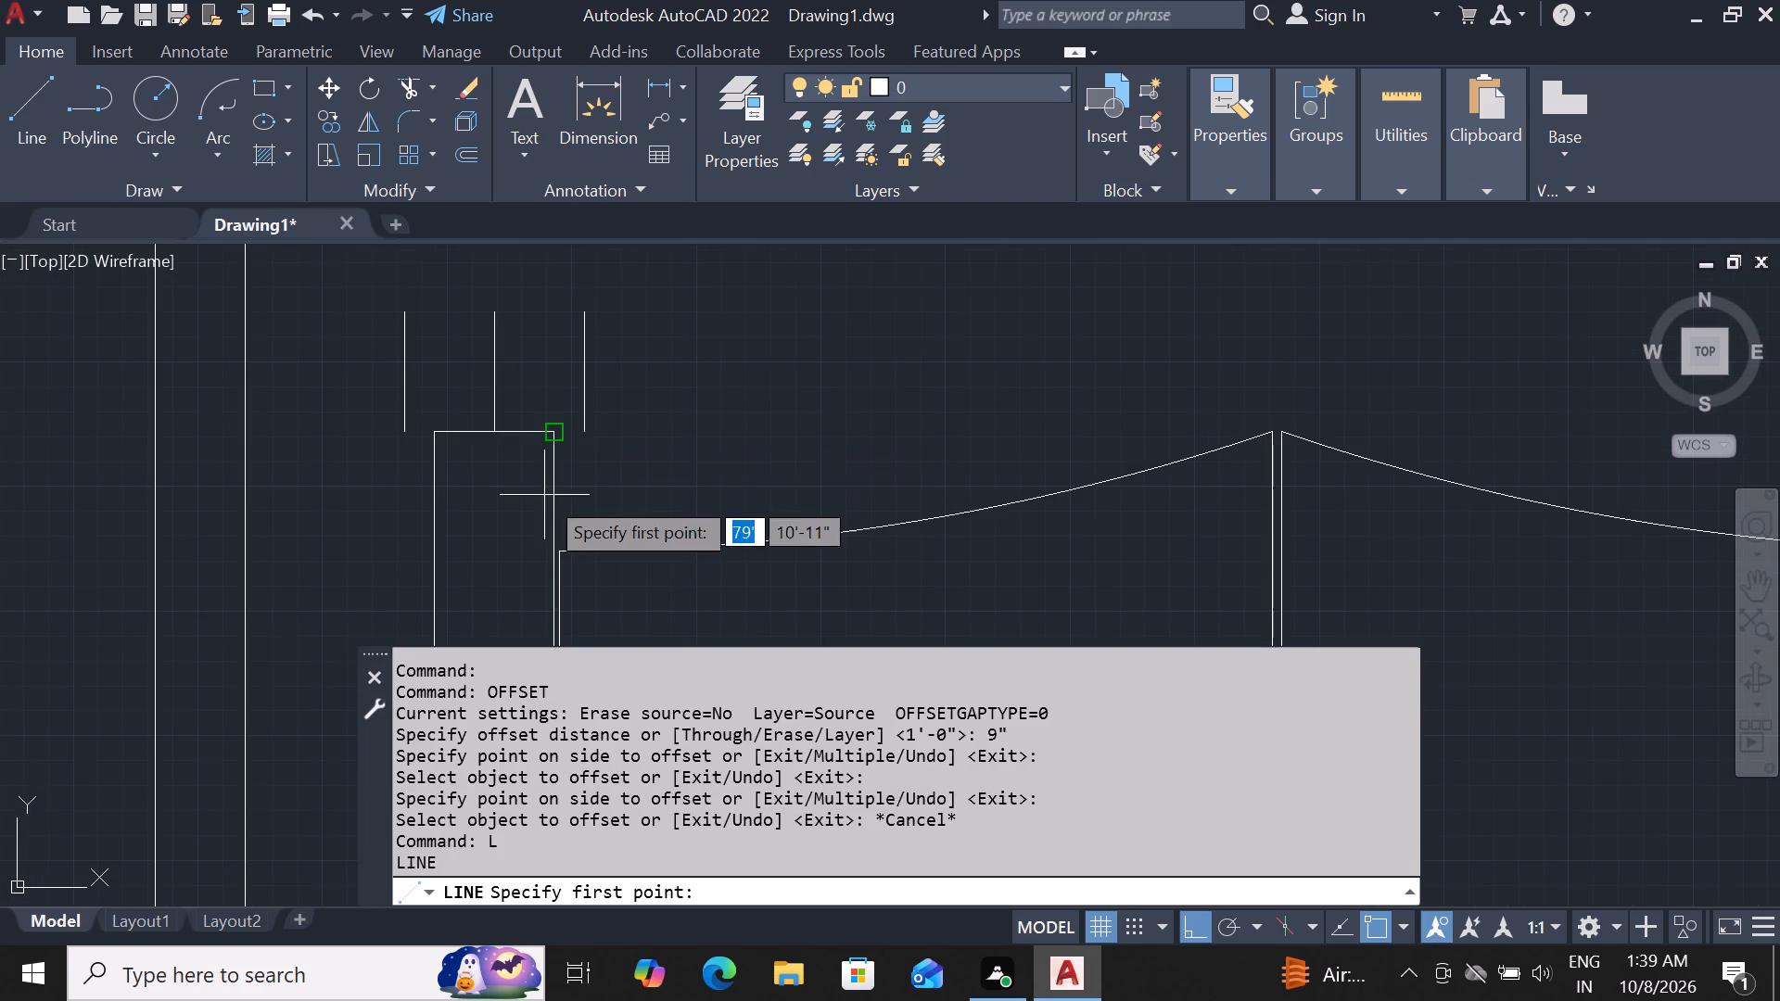
{"action": "left_click", "coordinate": [553, 435]}
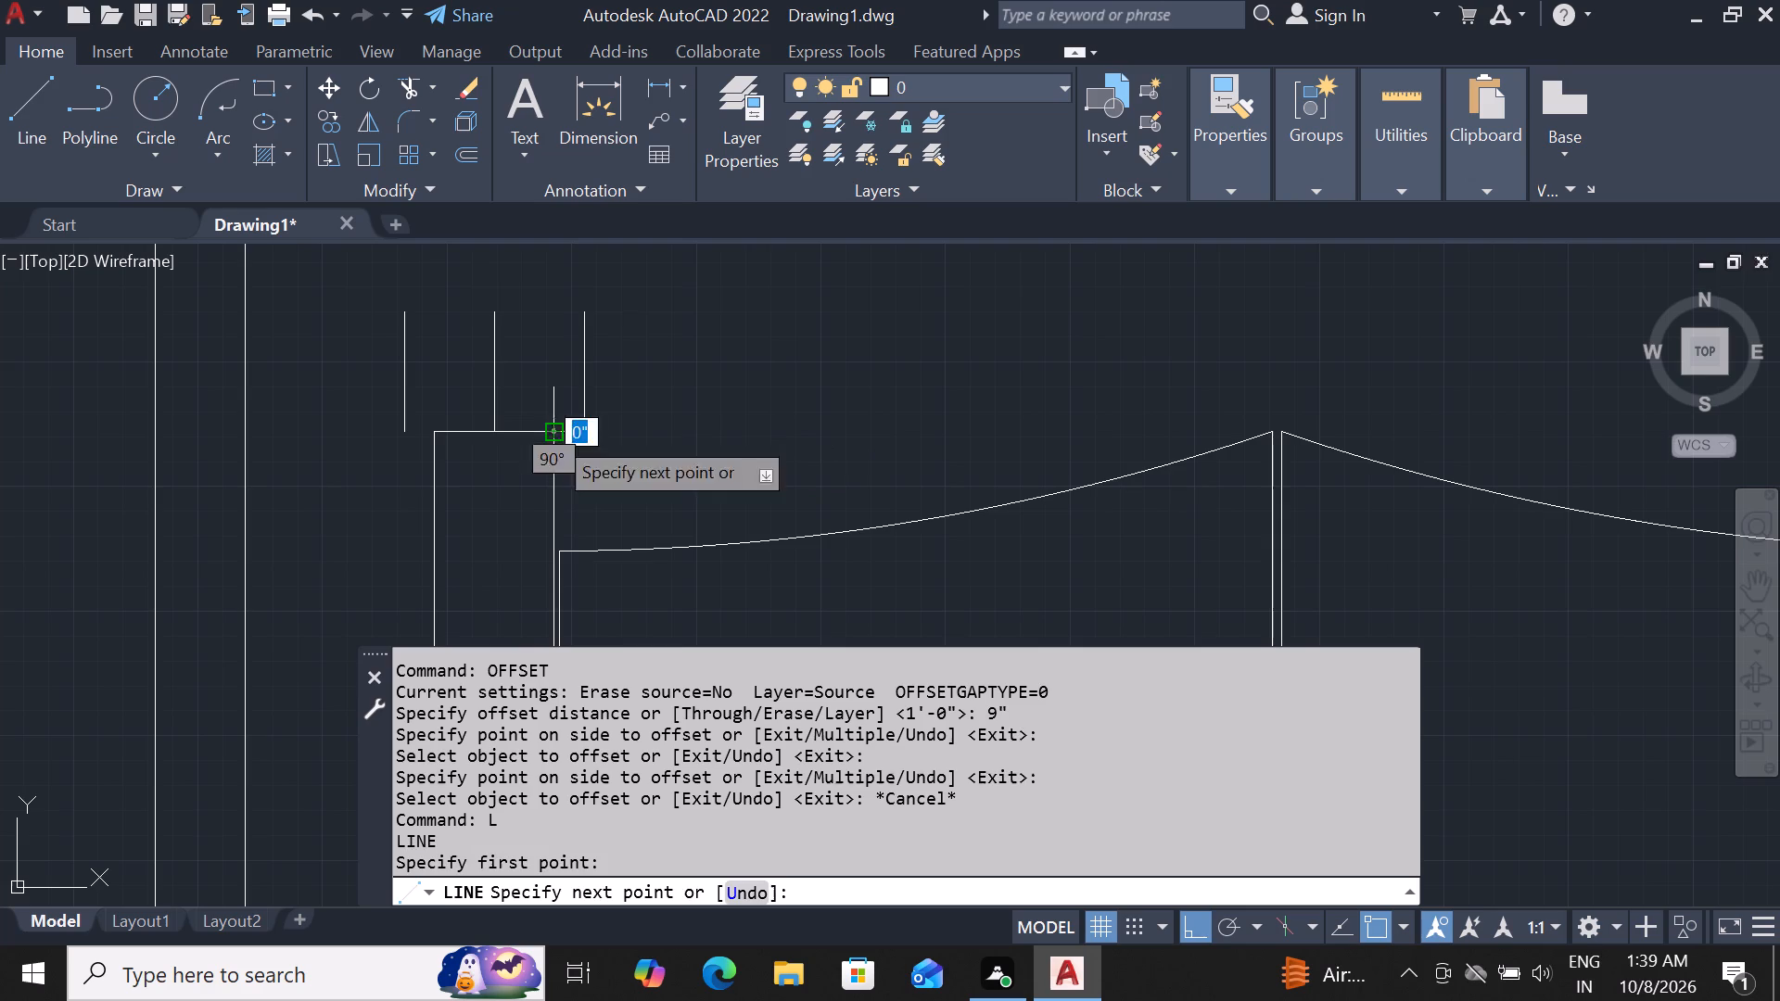
{"action": "scroll", "coordinate": [581, 306], "scroll_direction": "up", "scroll_amount": 1}
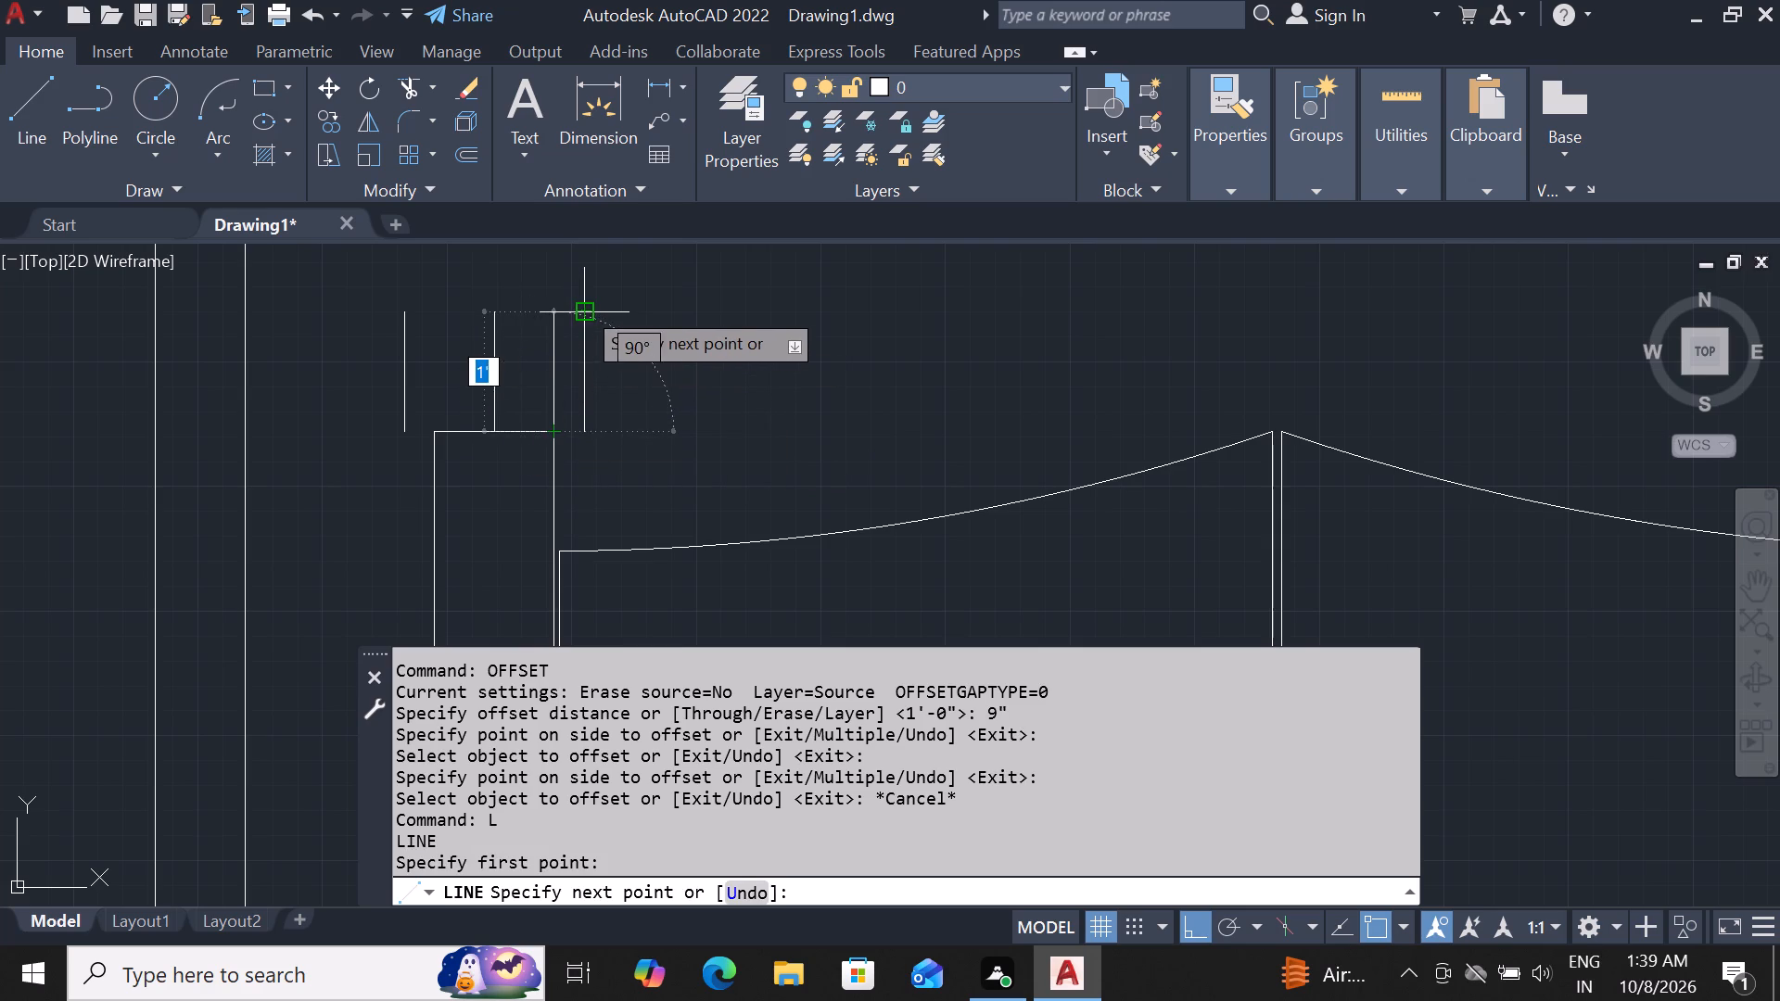
{"action": "scroll", "coordinate": [581, 306], "scroll_direction": "up", "scroll_amount": 3}
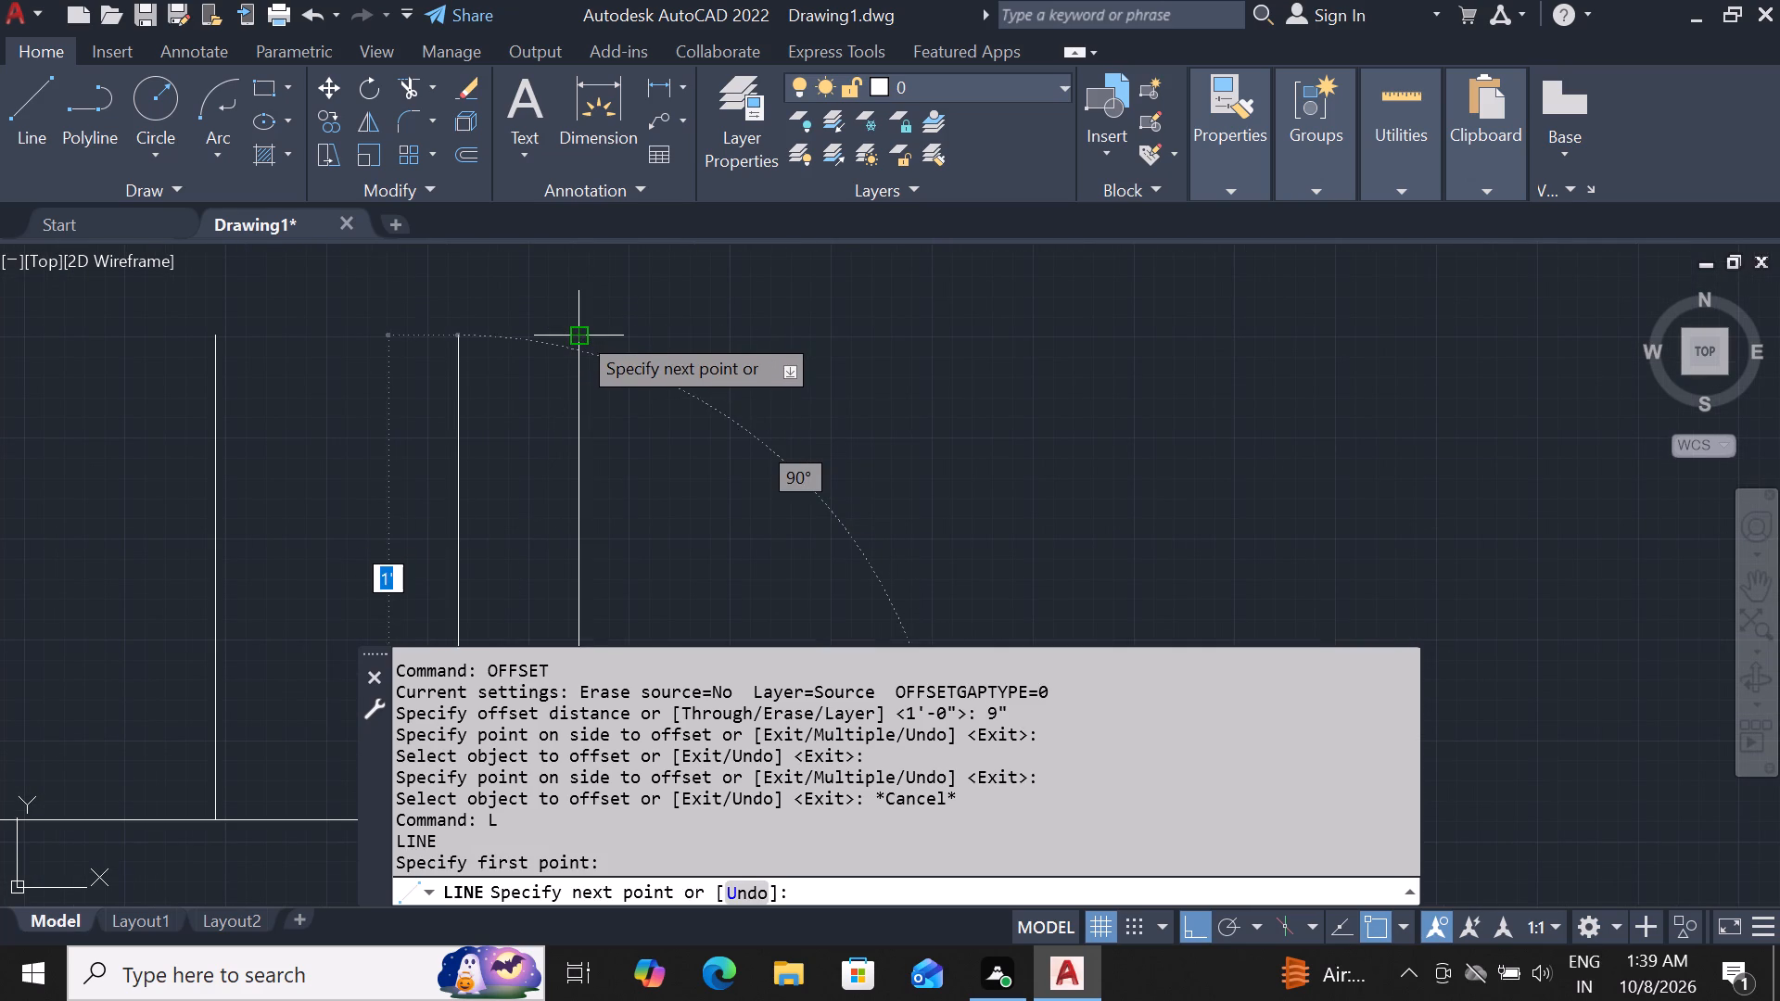
{"action": "left_click", "coordinate": [577, 331]}
{"action": "scroll", "coordinate": [600, 331], "scroll_direction": "down", "scroll_amount": 3}
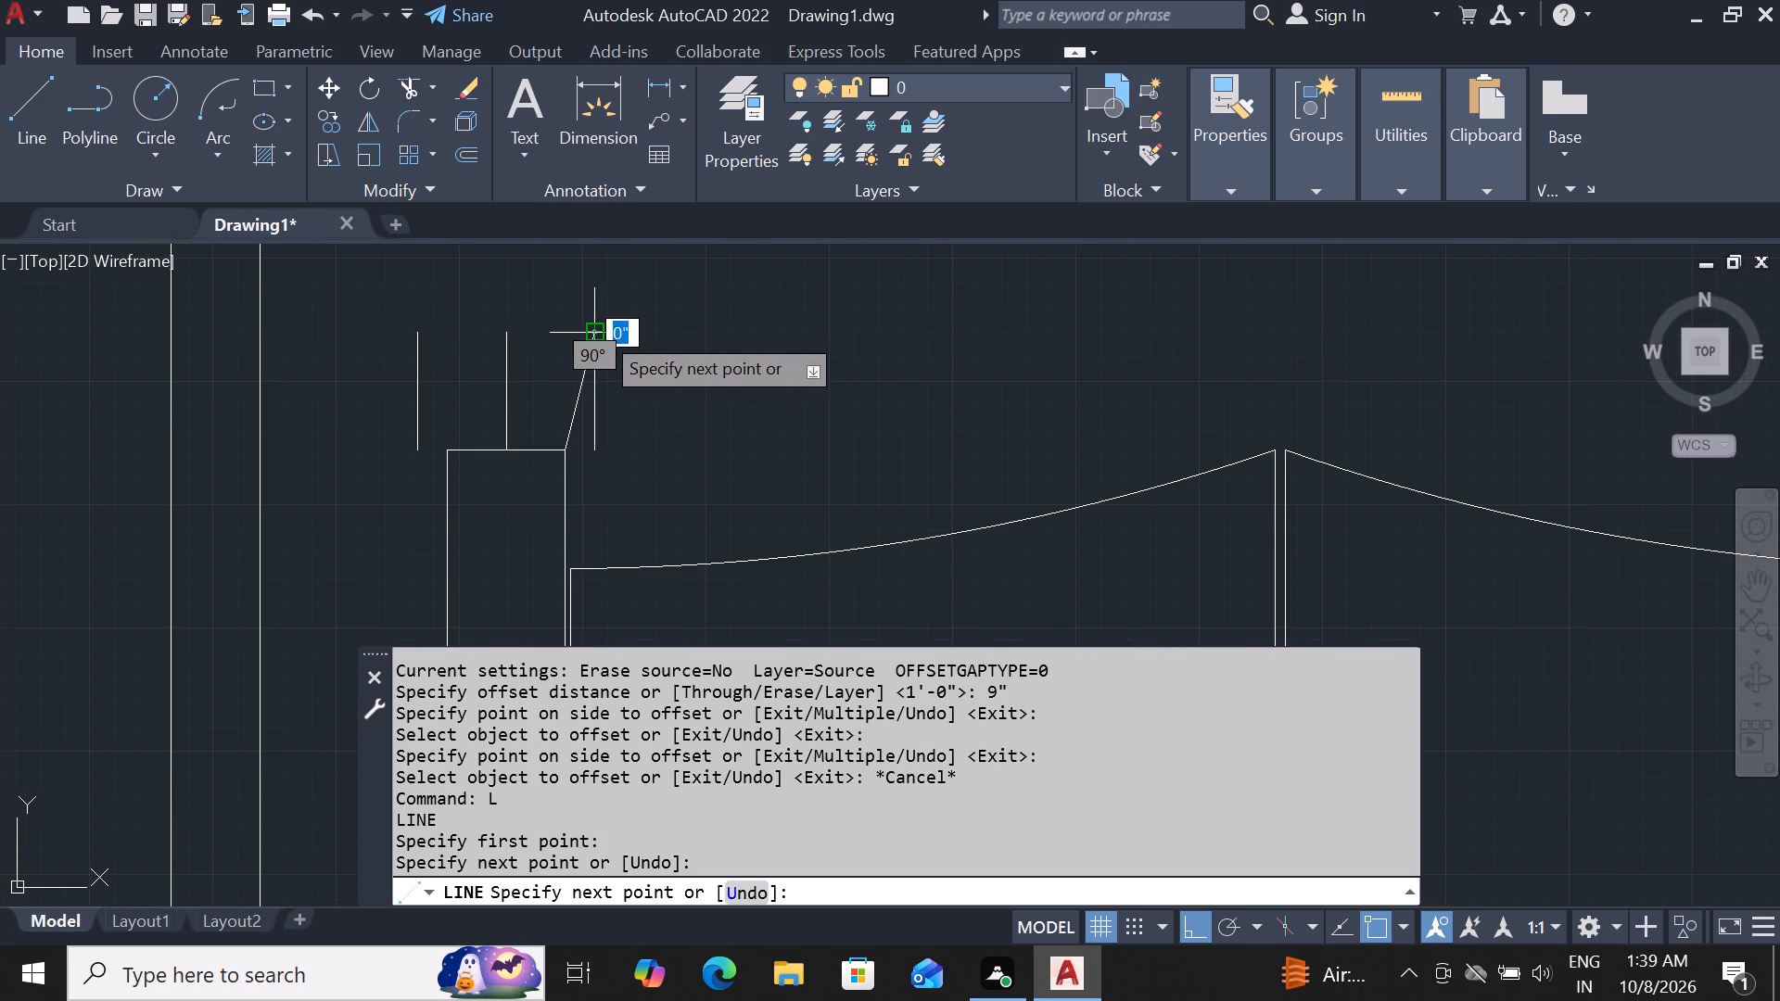
{"action": "key", "text": "Escape"}
Draw a slanted line from the upper end of the left offset line to the pillar's top-left corner.
{"action": "type", "text": "l"}
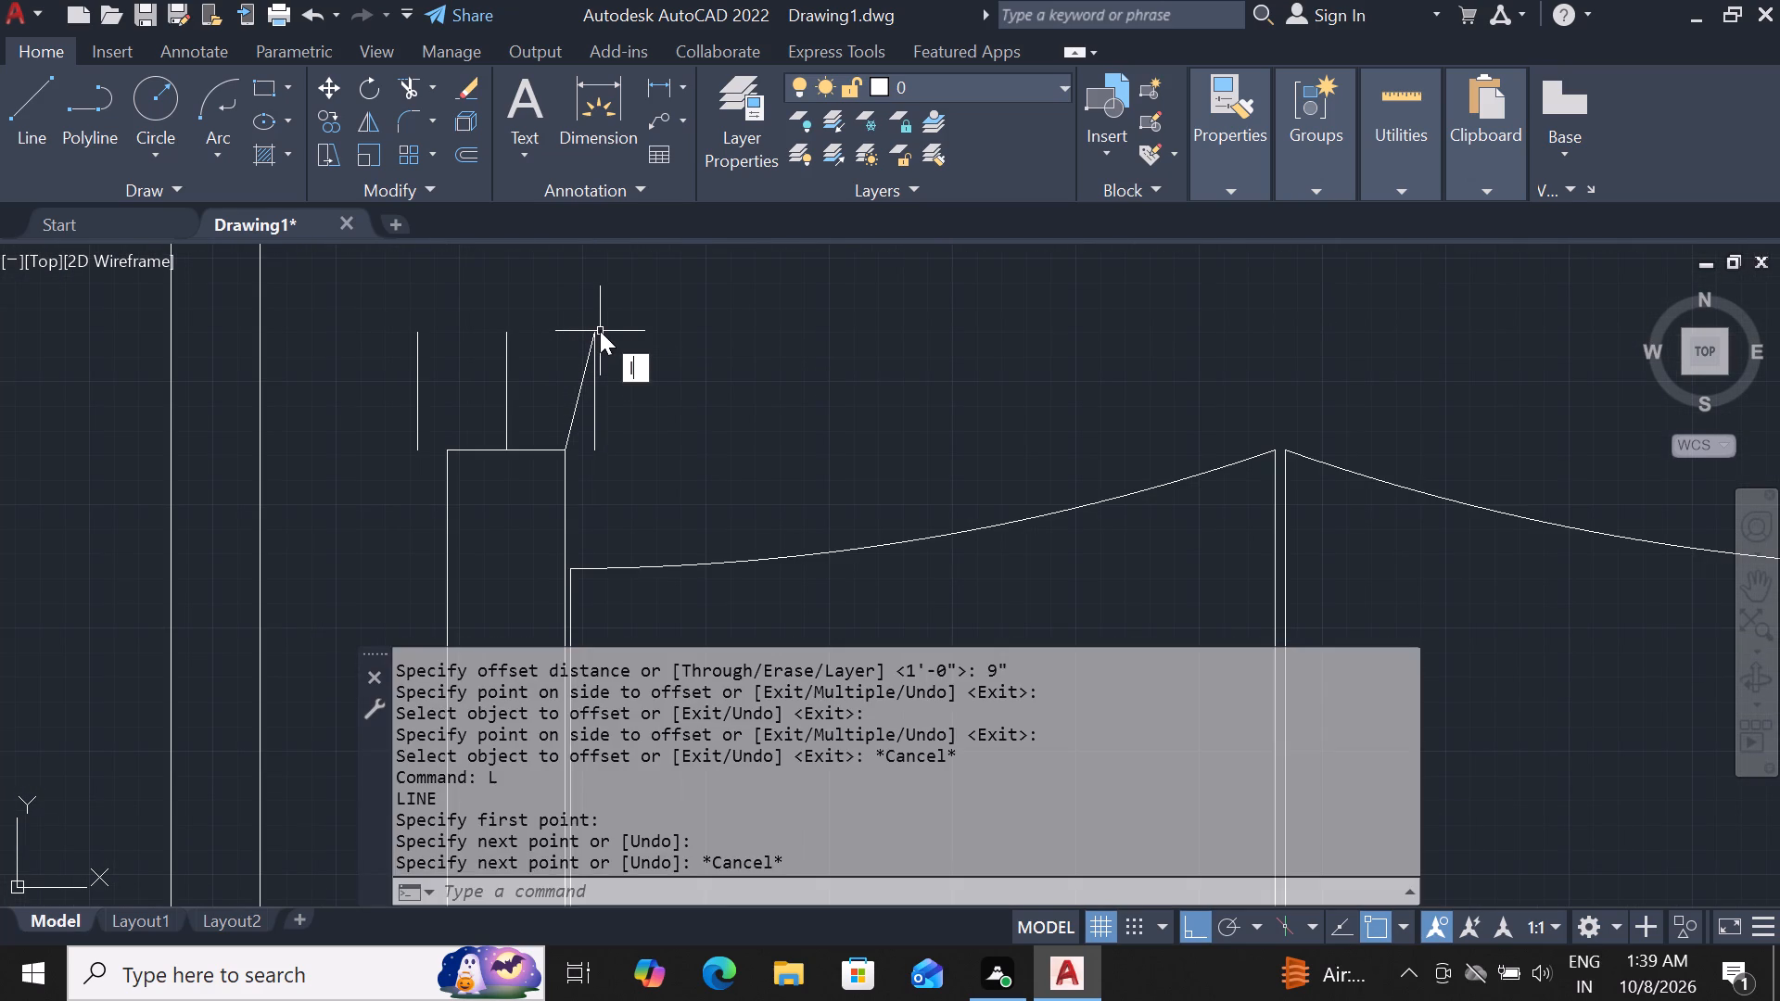
{"action": "key", "text": "space"}
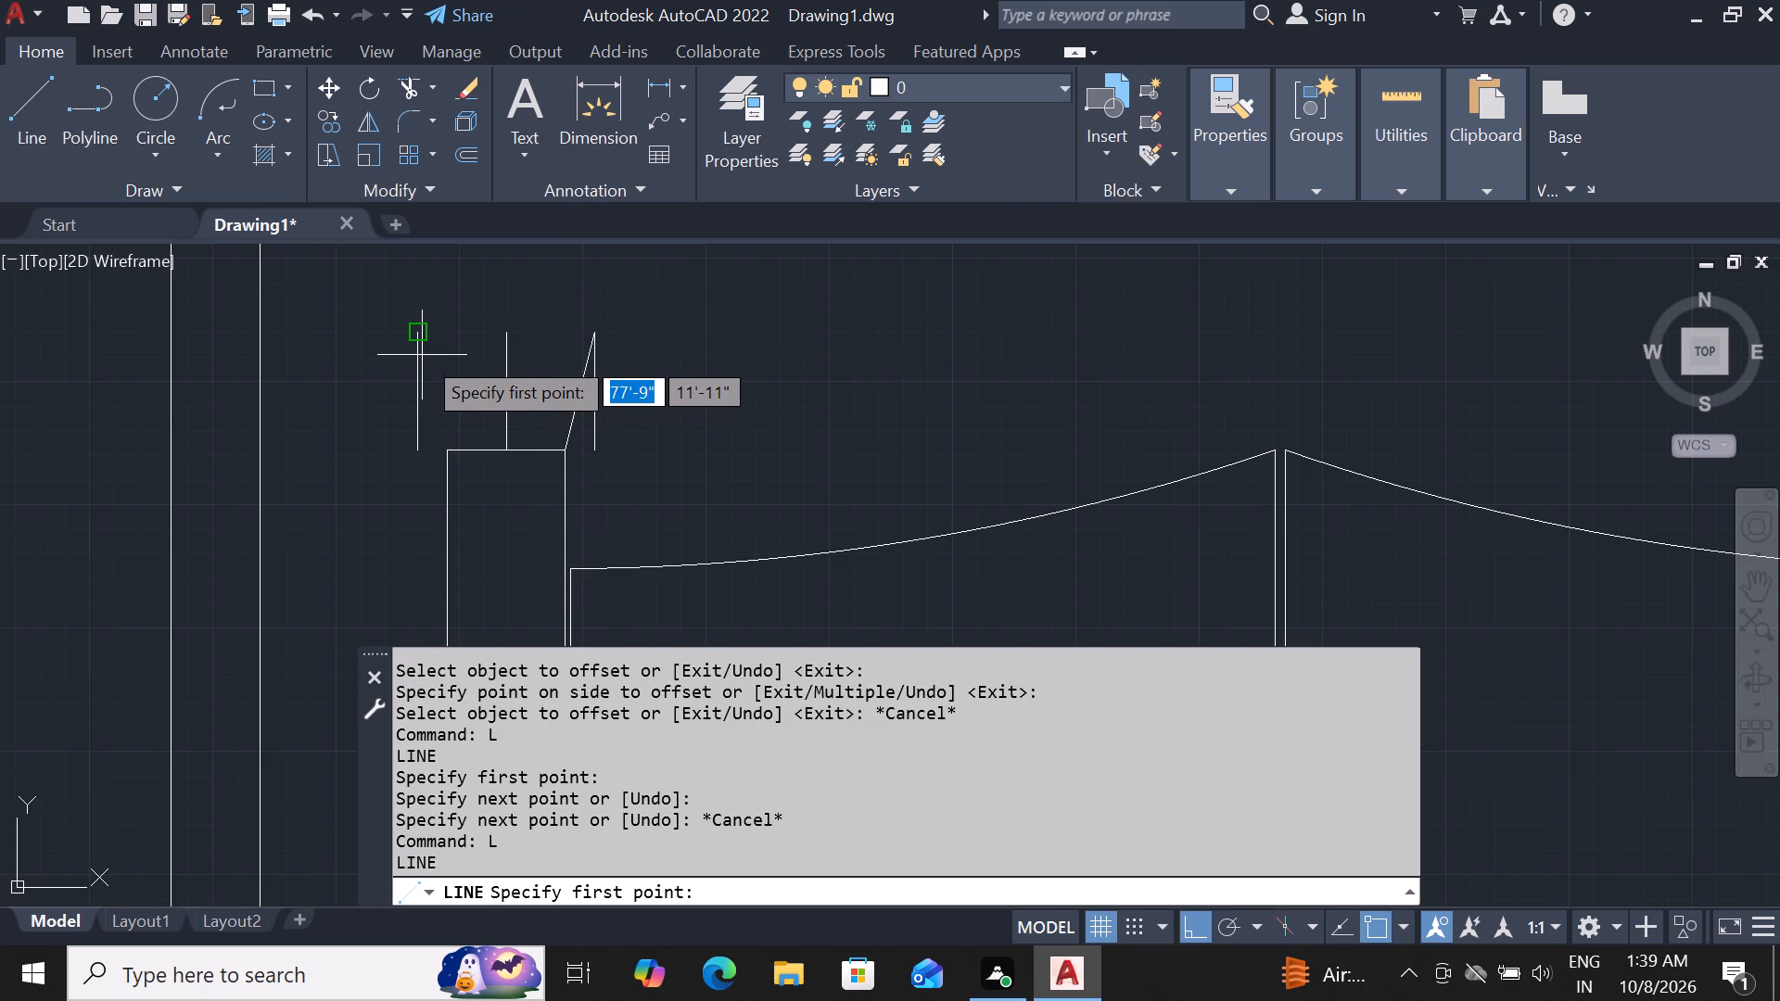
{"action": "left_click", "coordinate": [413, 326]}
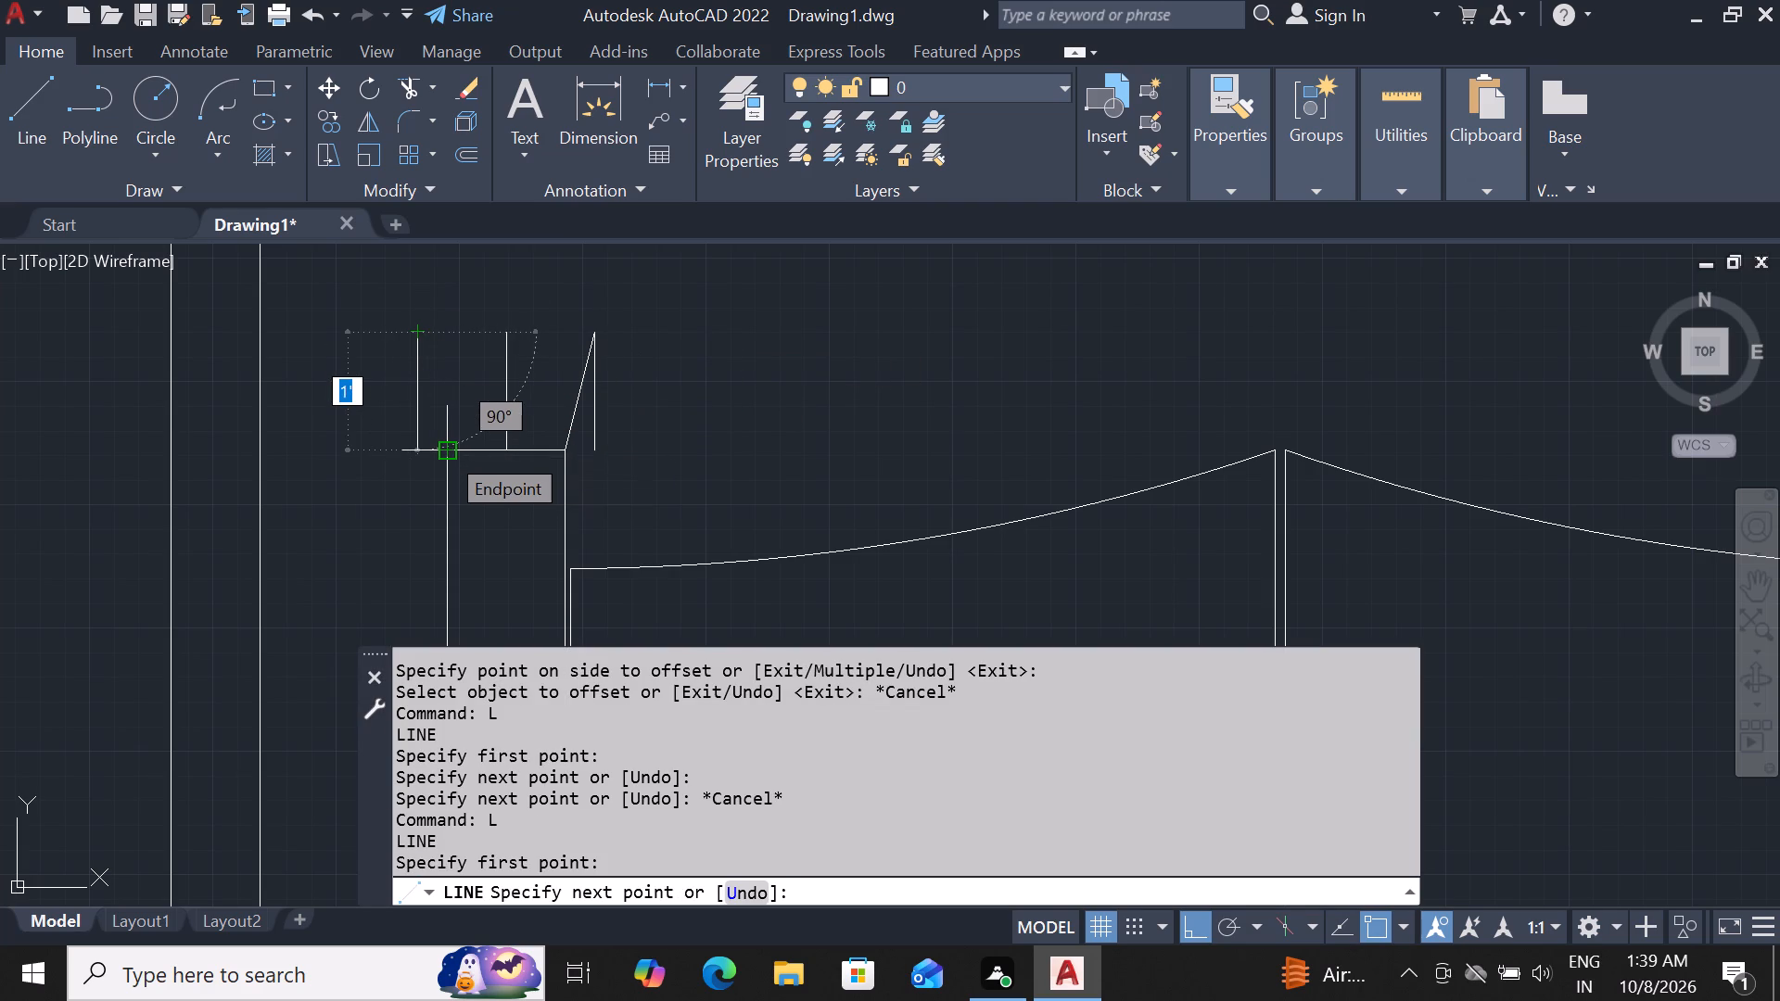
{"action": "left_click", "coordinate": [445, 451]}
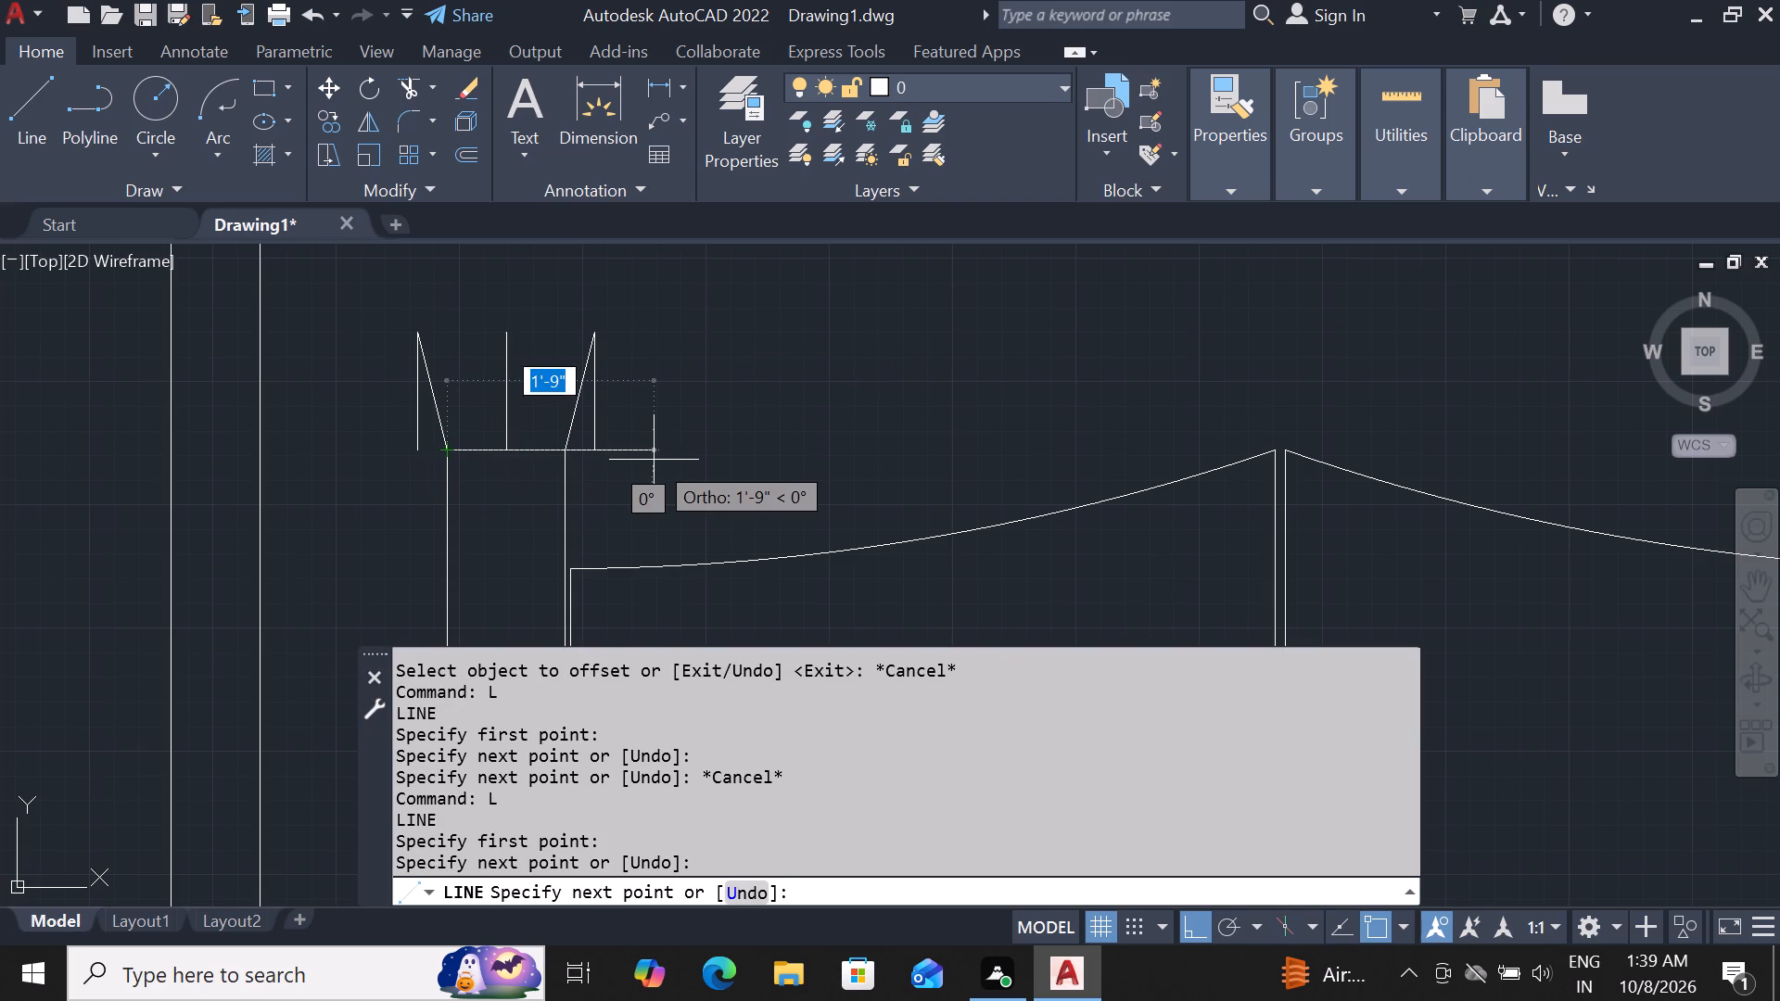
{"action": "key", "text": "Escape"}
Delete the two vertical offset lines on either side of the left pillar's centre line.
{"action": "left_click", "coordinate": [598, 447]}
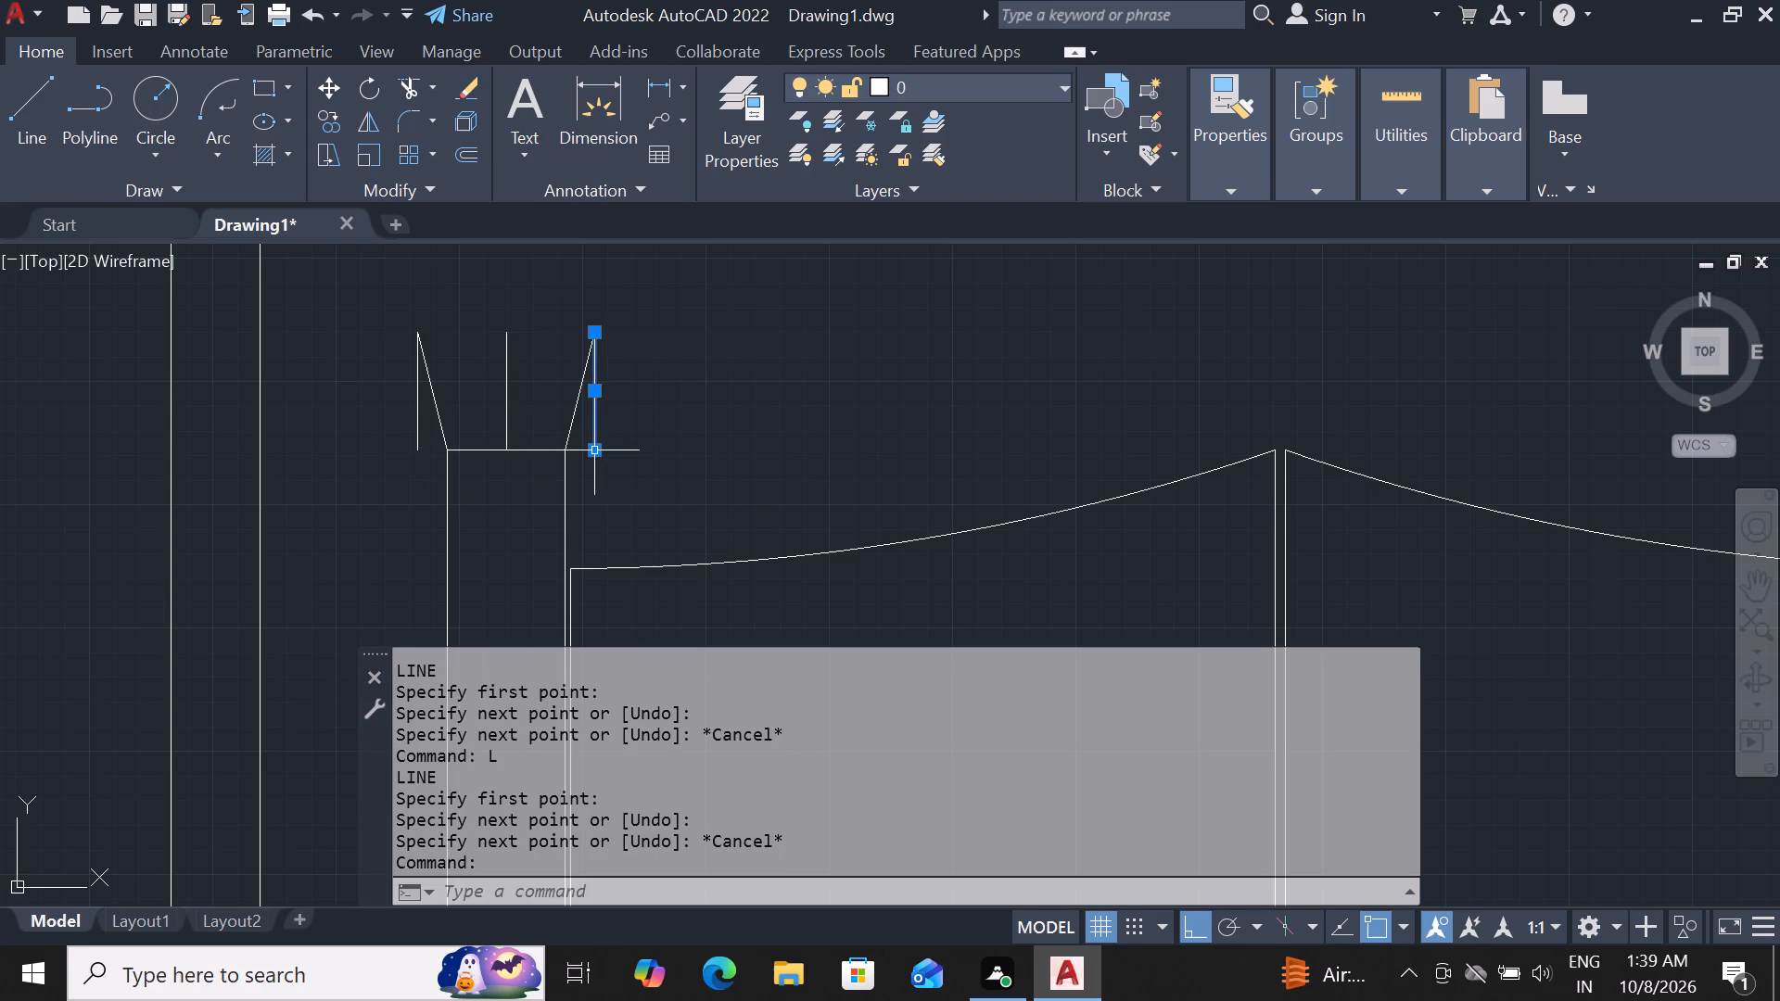
{"action": "key", "text": "Delete"}
{"action": "key", "text": "Delete"}
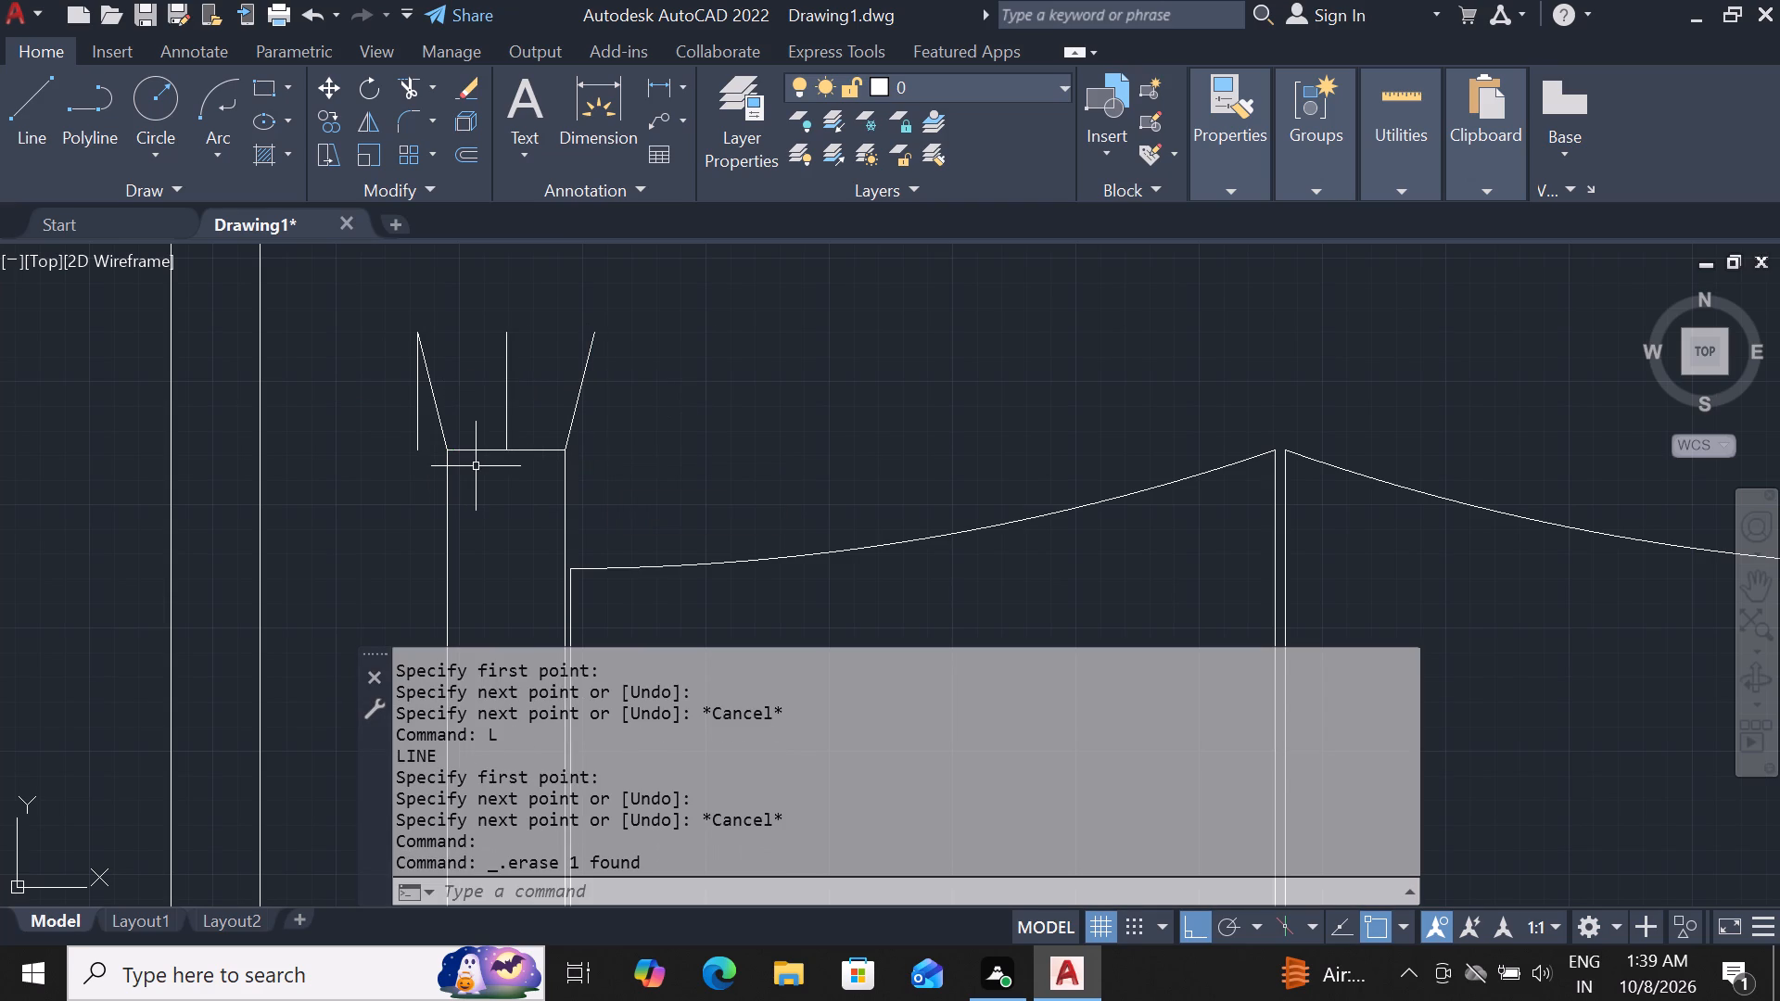
{"action": "left_click", "coordinate": [418, 450]}
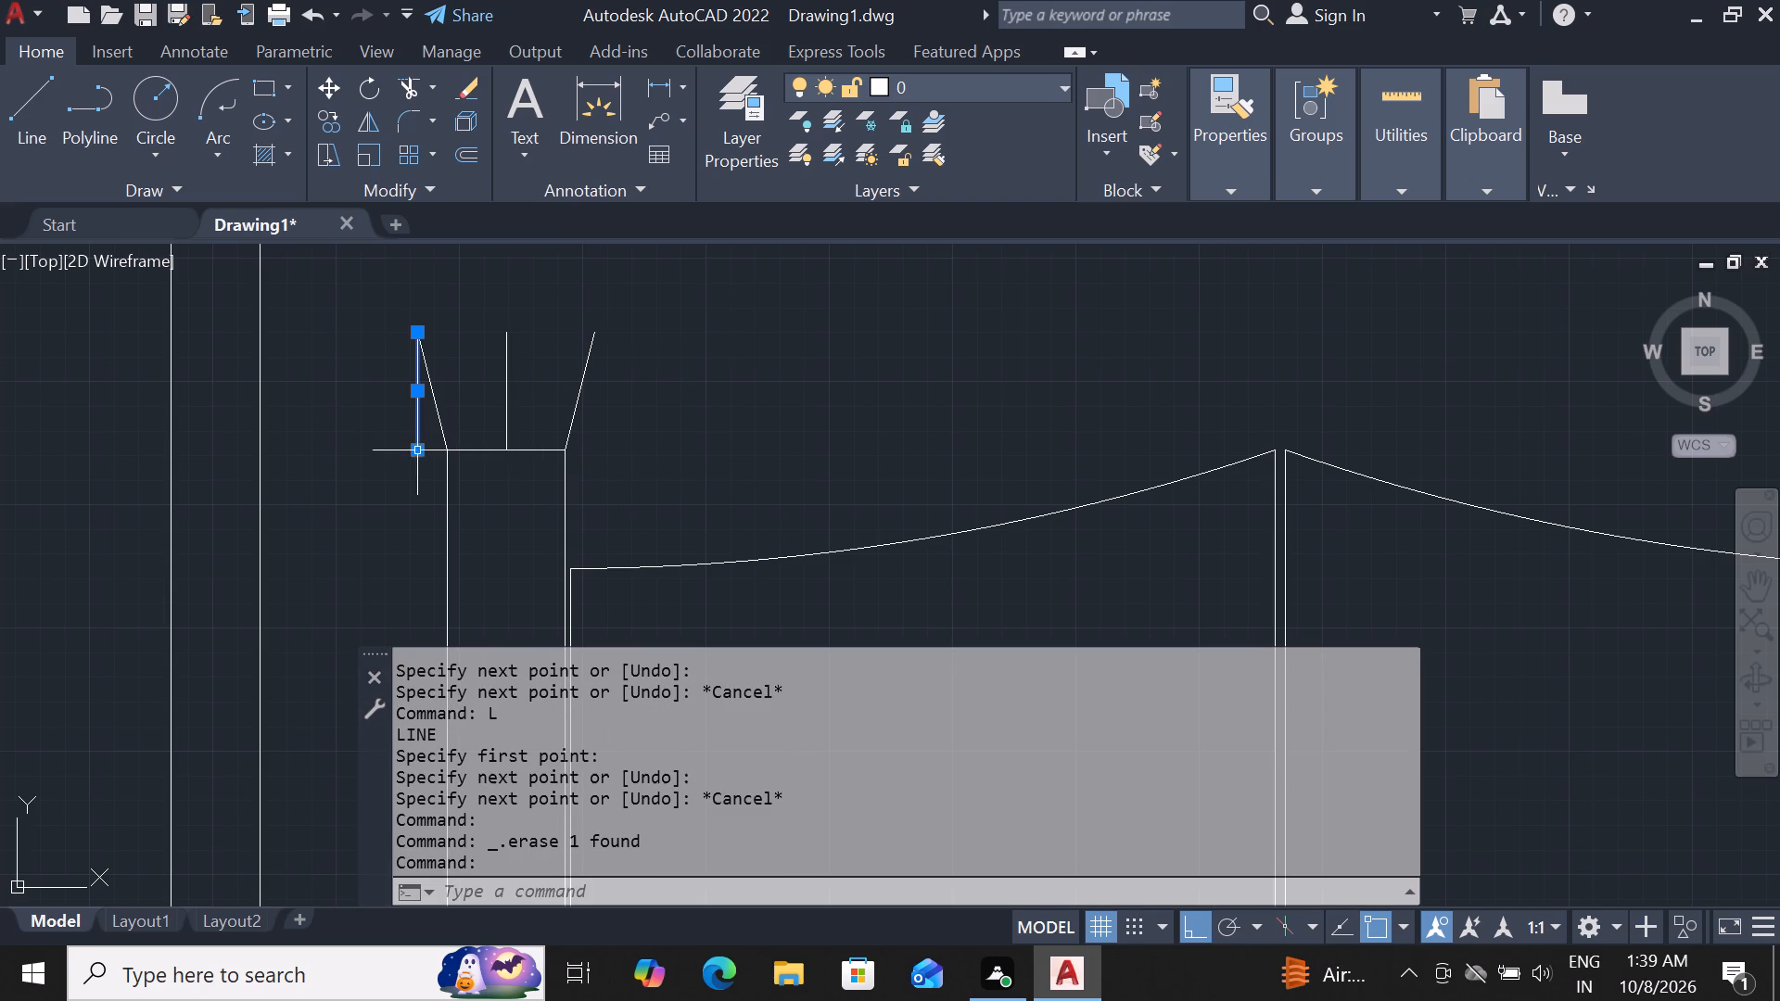
{"action": "key", "text": "Delete"}
{"action": "key", "text": "Delete"}
Draw a 1'-6" horizontal line joining the upper ends of the two slanted lines above the left pillar.
{"action": "scroll", "coordinate": [506, 394], "scroll_direction": "down", "scroll_amount": 2}
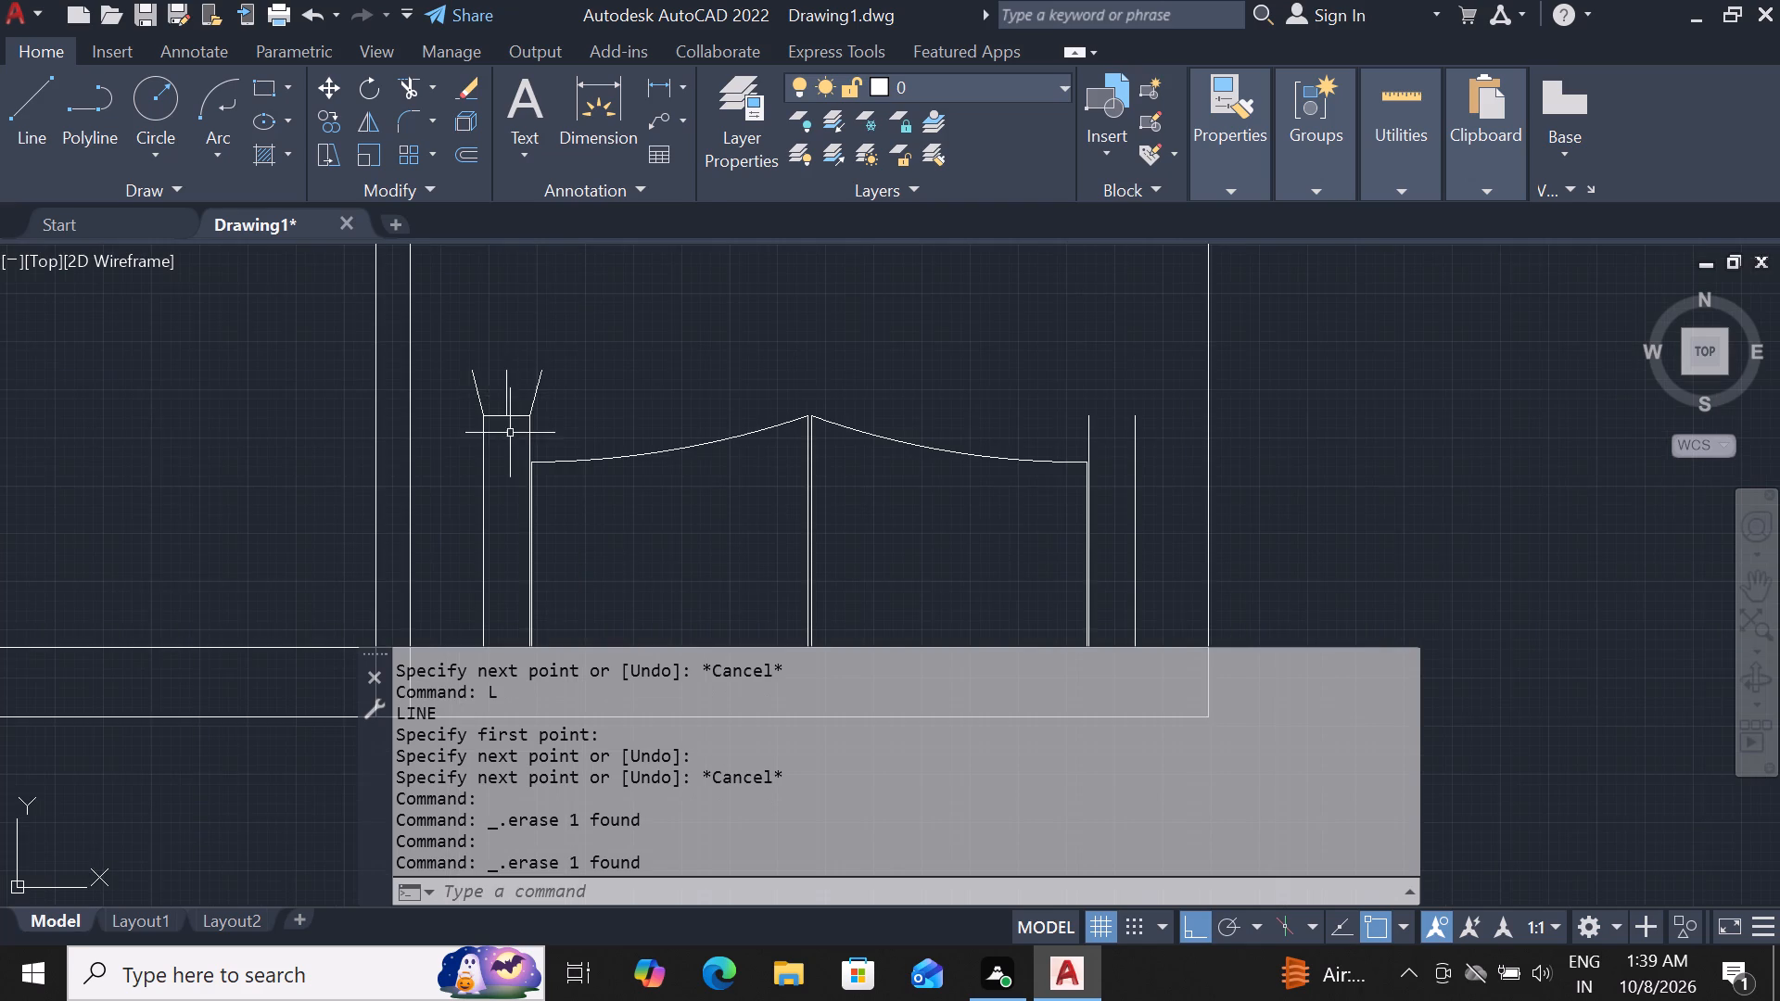
{"action": "scroll", "coordinate": [510, 433], "scroll_direction": "up", "scroll_amount": 2}
{"action": "scroll", "coordinate": [504, 410], "scroll_direction": "down", "scroll_amount": 1}
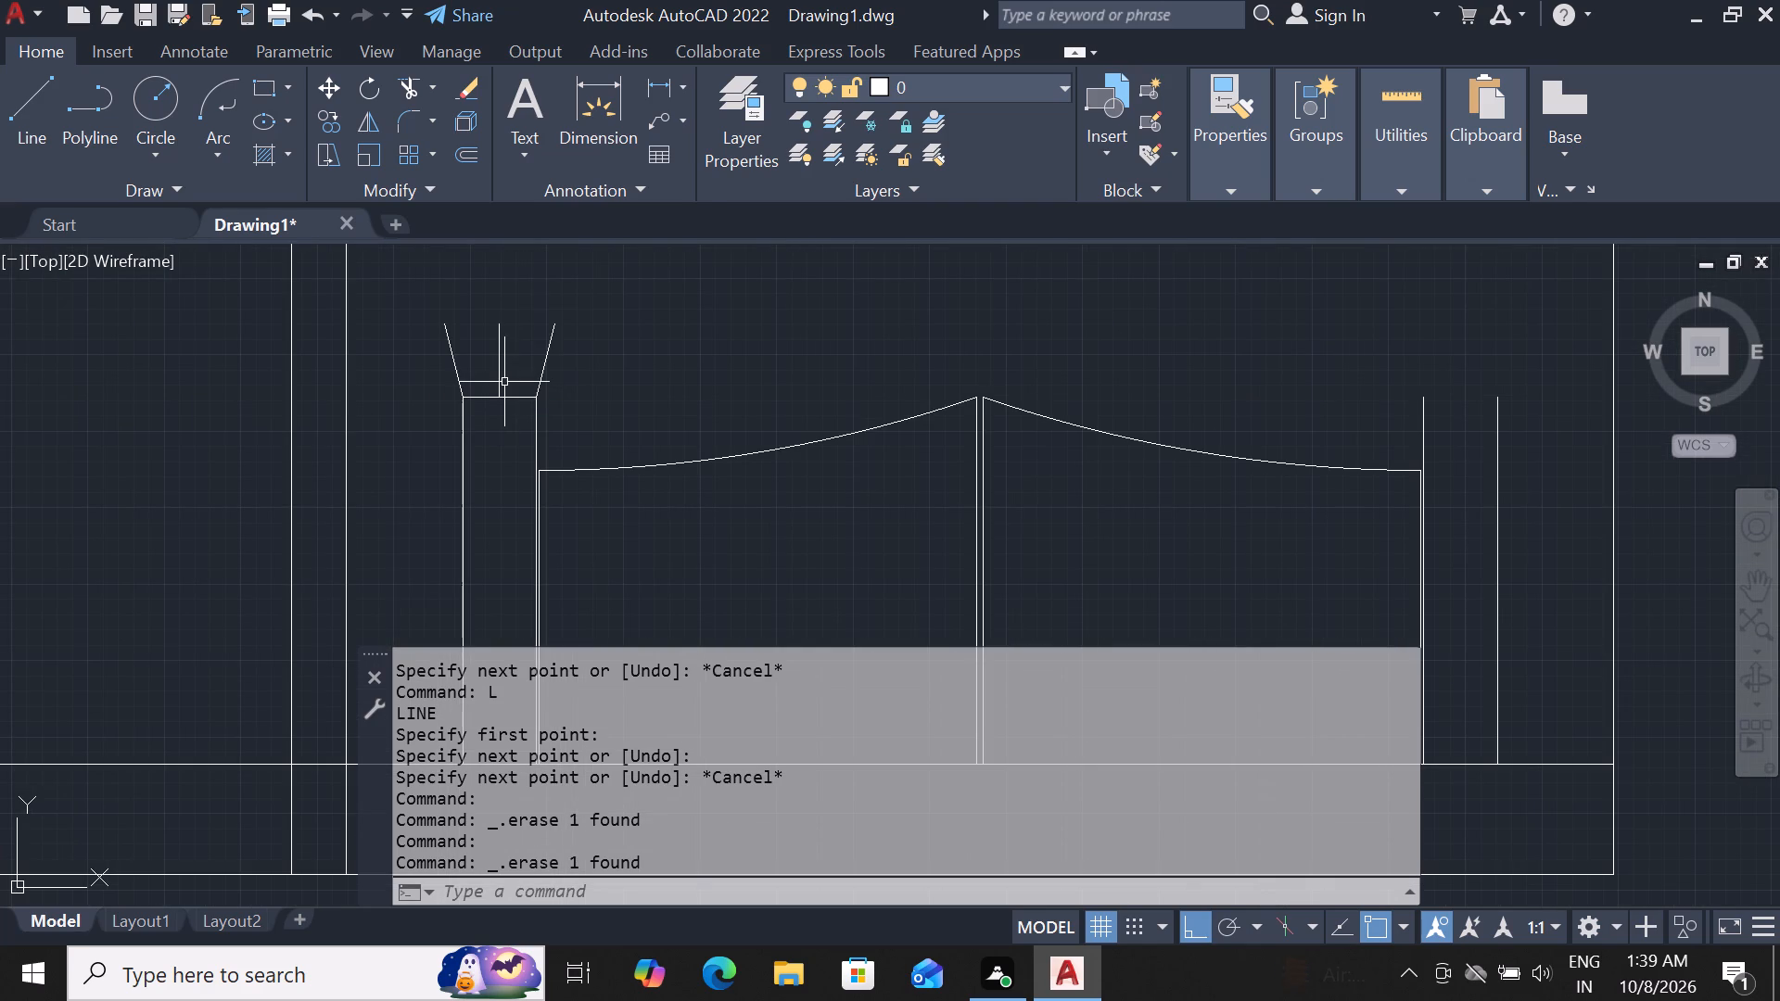
{"action": "scroll", "coordinate": [469, 322], "scroll_direction": "up", "scroll_amount": 2}
{"action": "scroll", "coordinate": [469, 322], "scroll_direction": "down", "scroll_amount": 1}
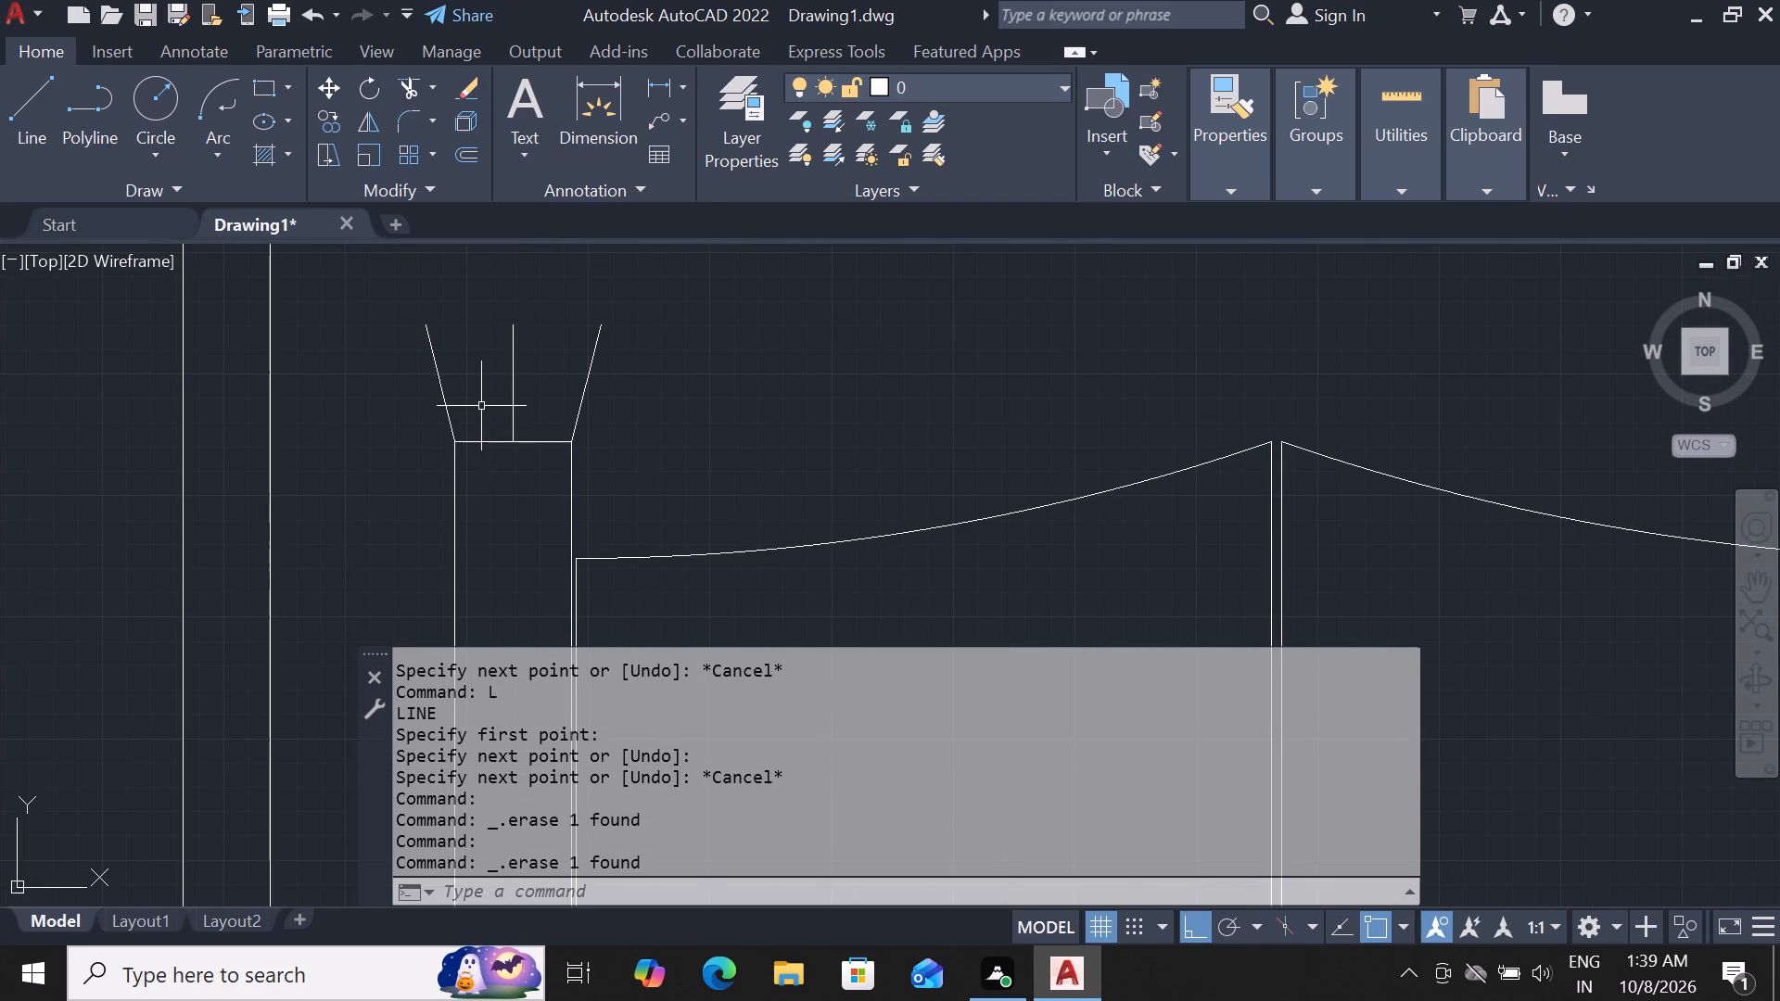
{"action": "type", "text": "l"}
{"action": "key", "text": "space"}
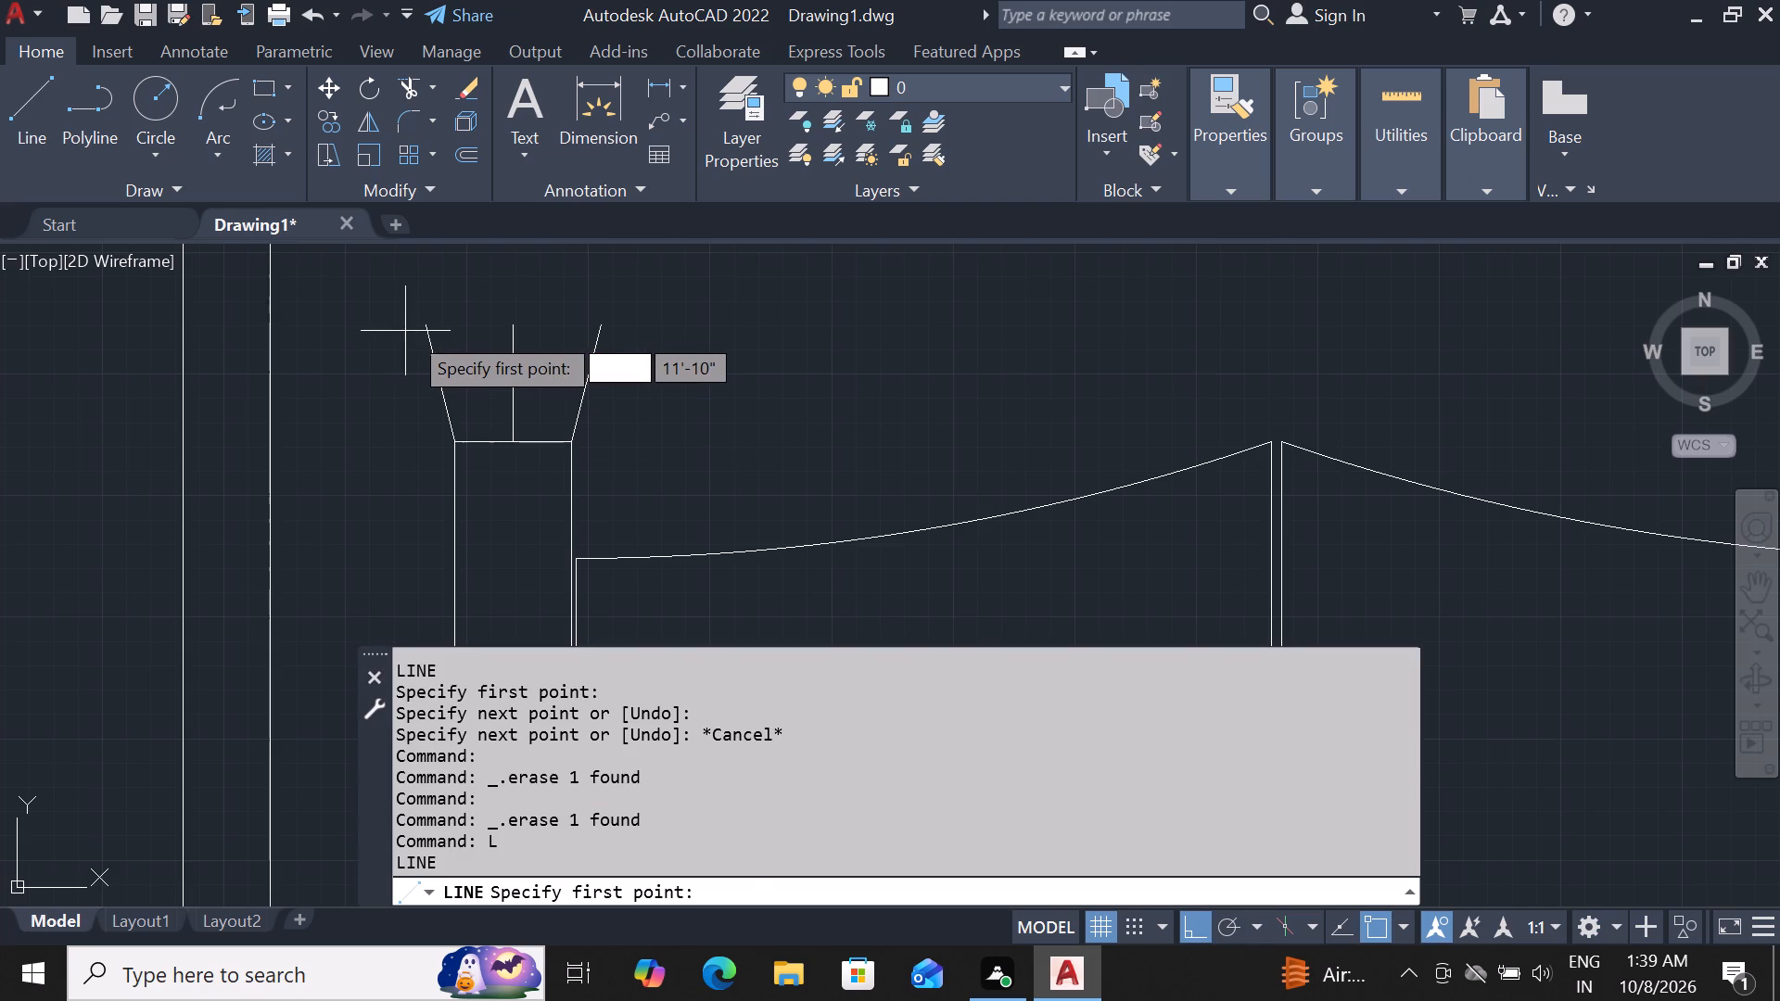
{"action": "left_click", "coordinate": [416, 329]}
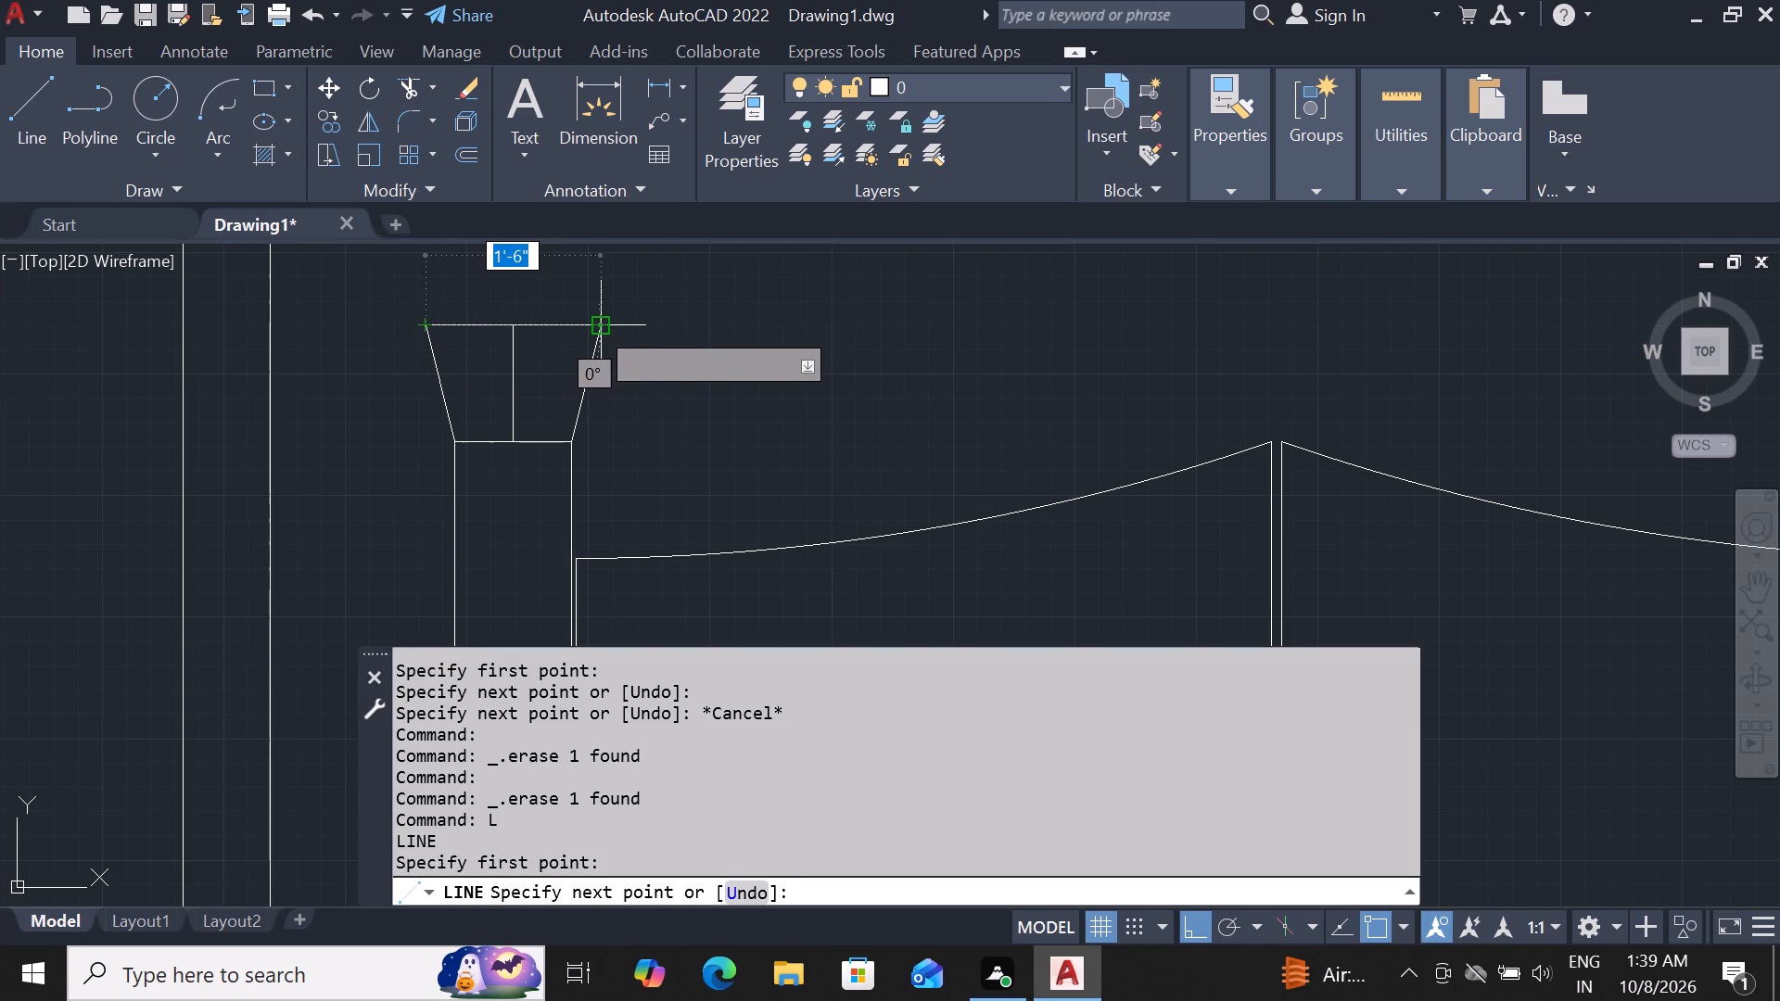
{"action": "left_click", "coordinate": [594, 323]}
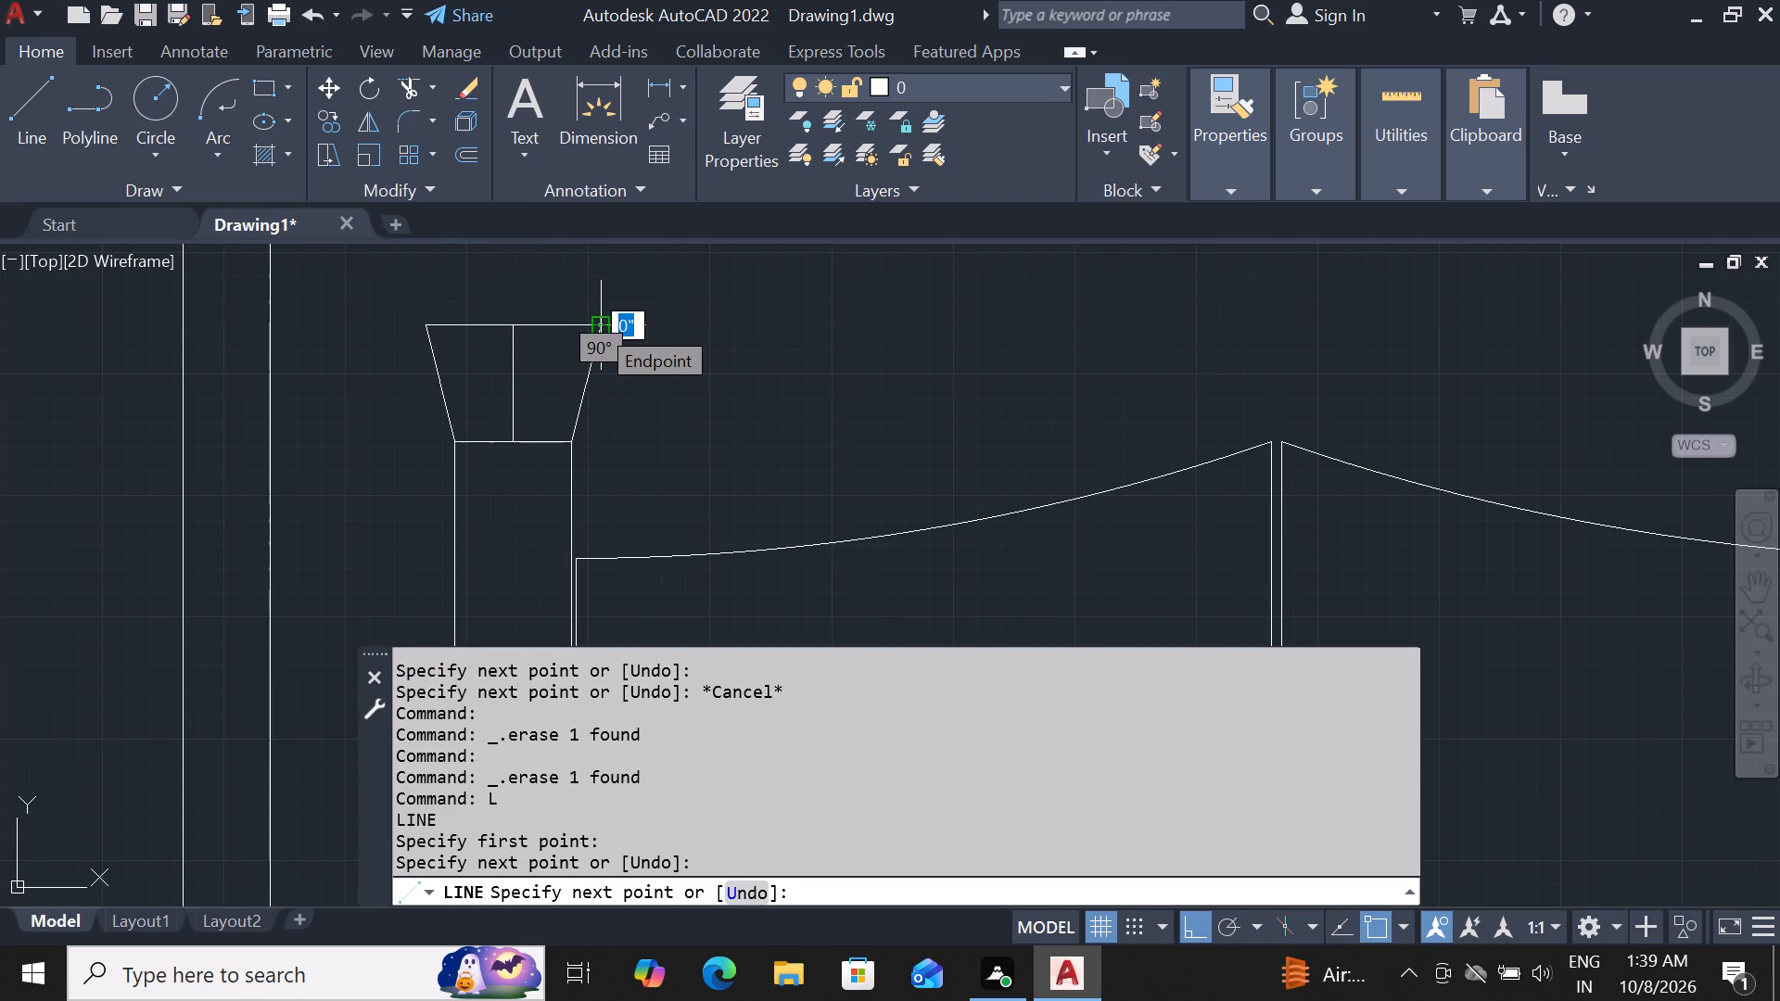
{"action": "key", "text": "Escape"}
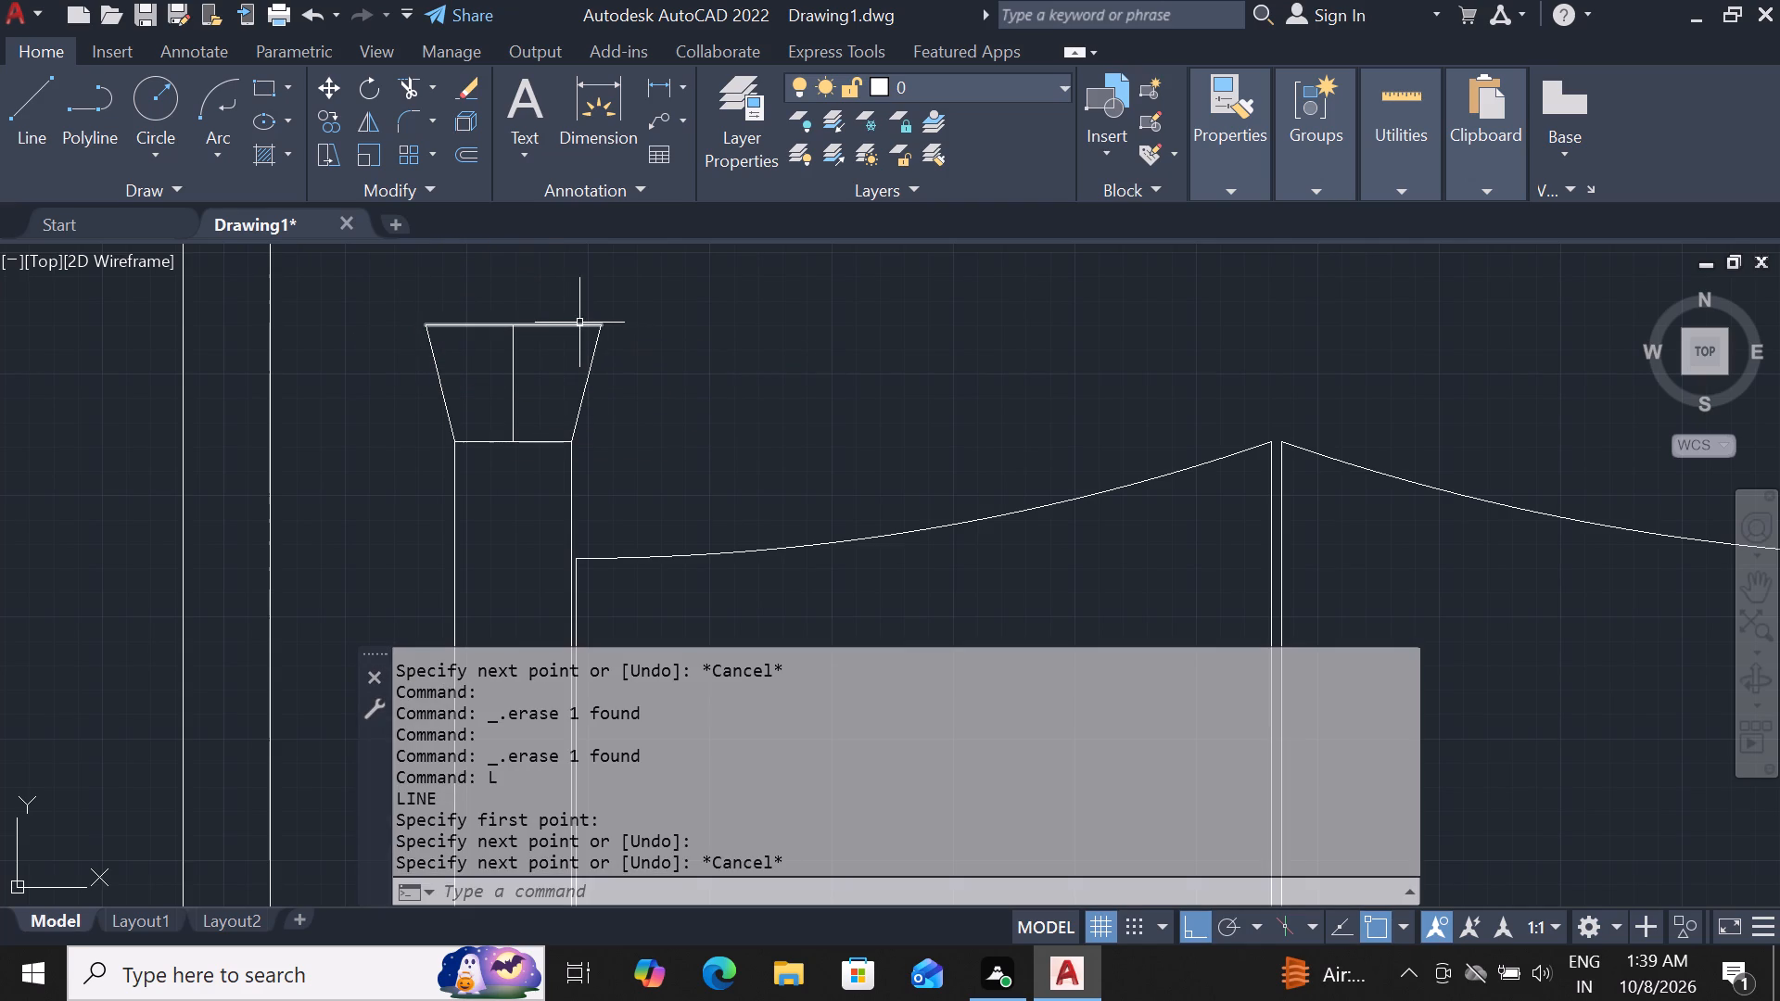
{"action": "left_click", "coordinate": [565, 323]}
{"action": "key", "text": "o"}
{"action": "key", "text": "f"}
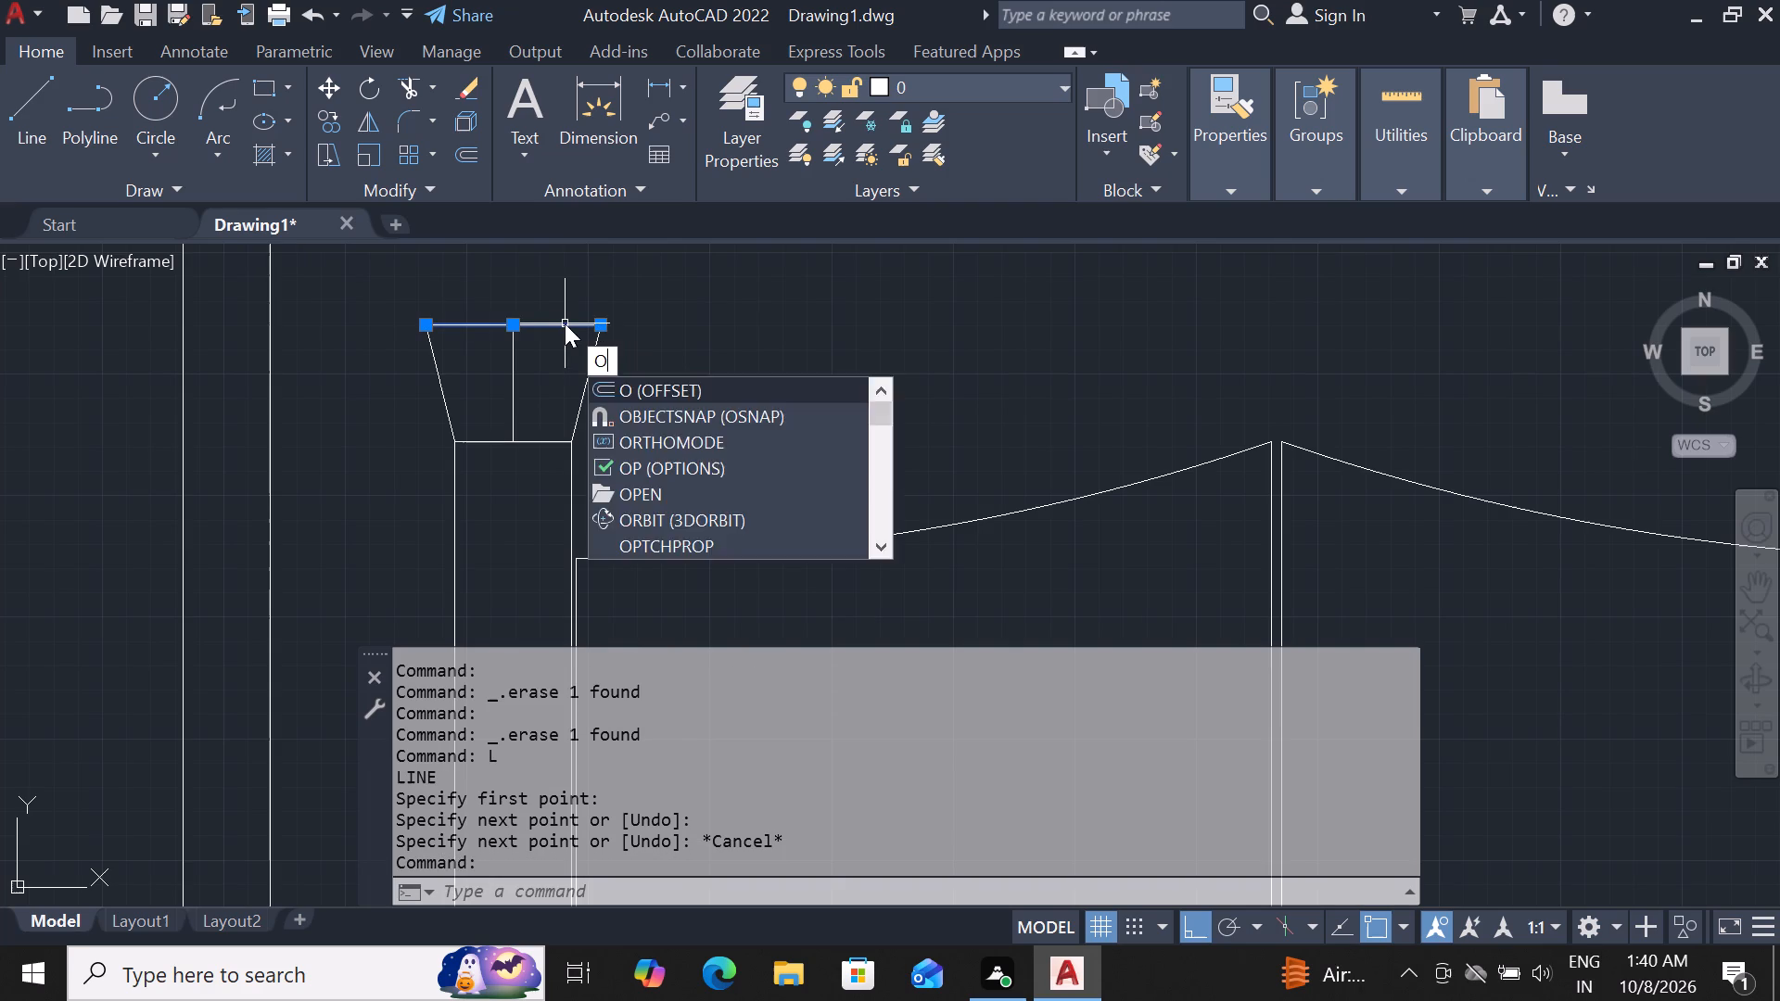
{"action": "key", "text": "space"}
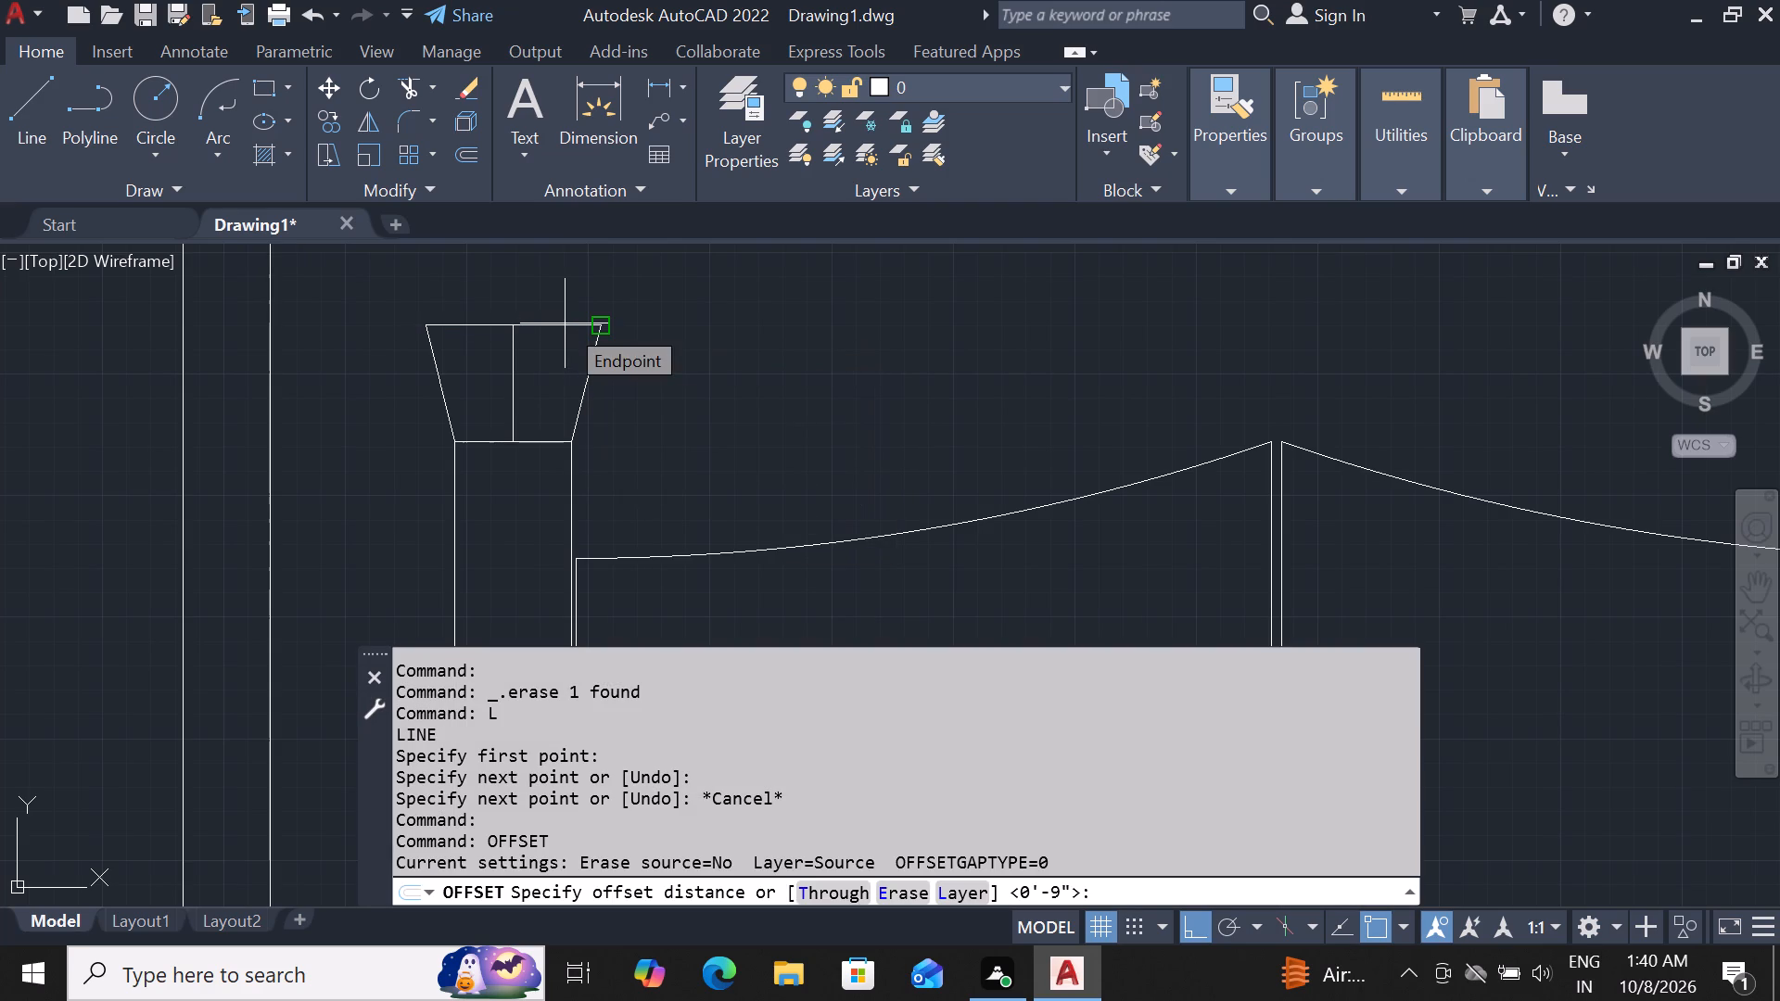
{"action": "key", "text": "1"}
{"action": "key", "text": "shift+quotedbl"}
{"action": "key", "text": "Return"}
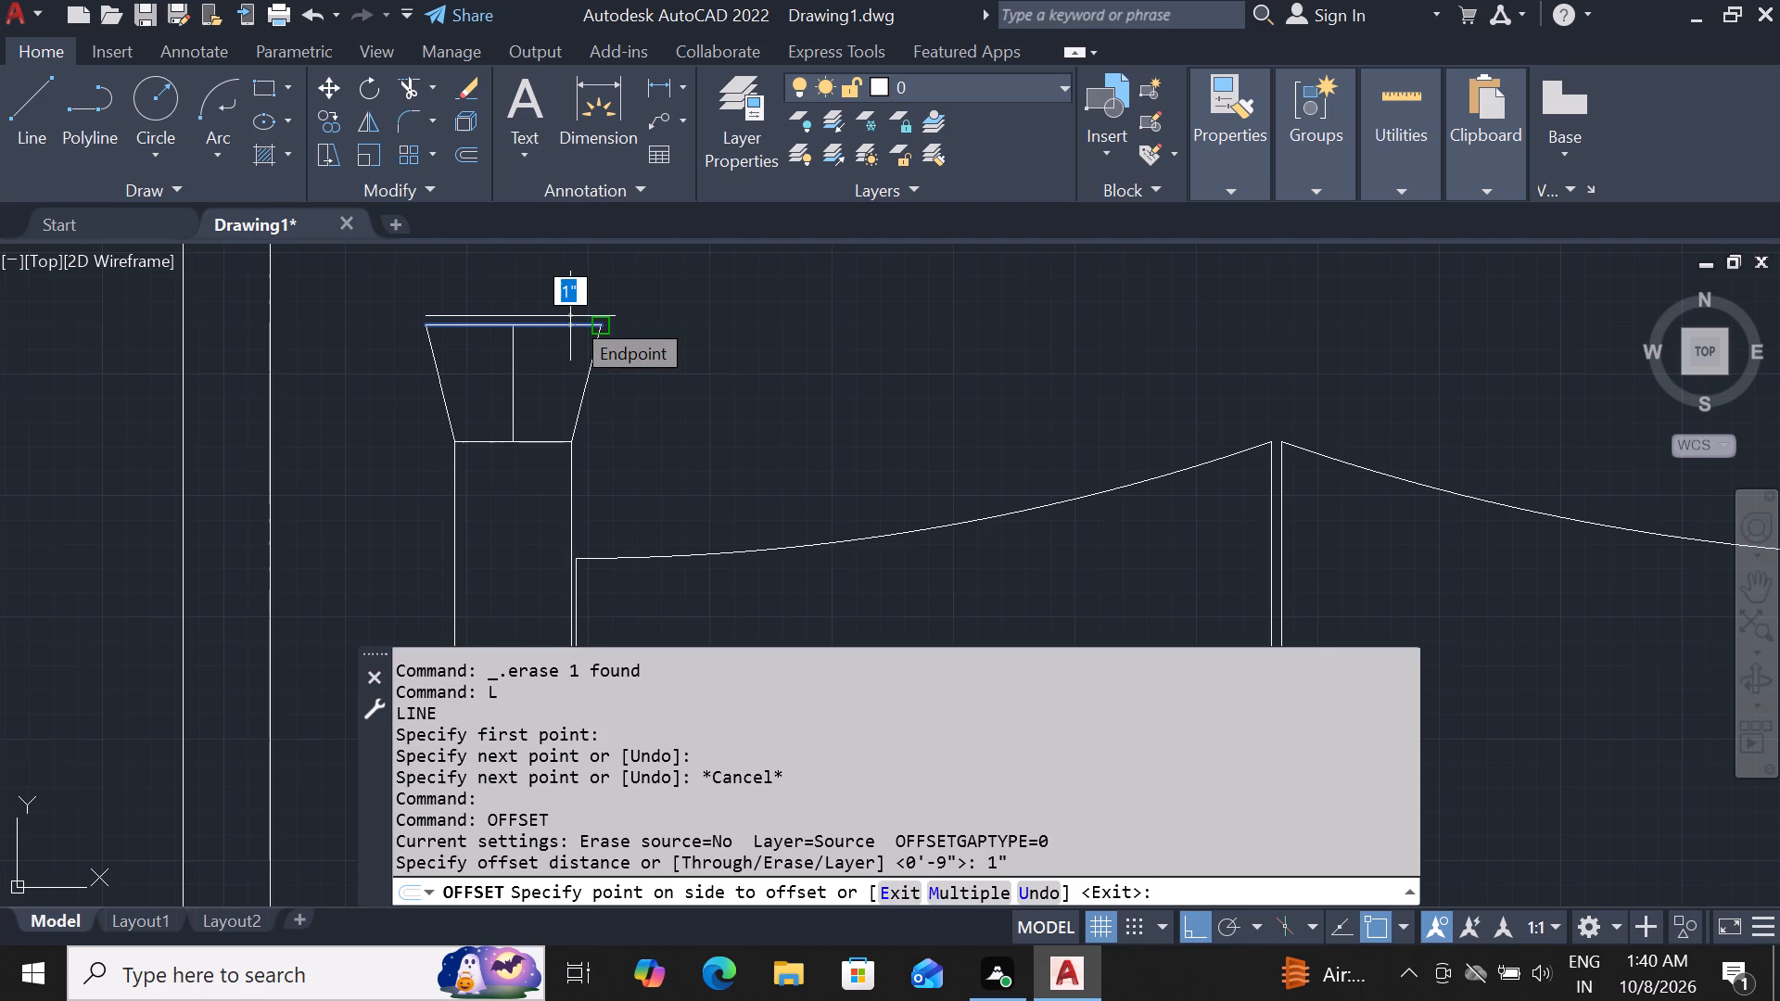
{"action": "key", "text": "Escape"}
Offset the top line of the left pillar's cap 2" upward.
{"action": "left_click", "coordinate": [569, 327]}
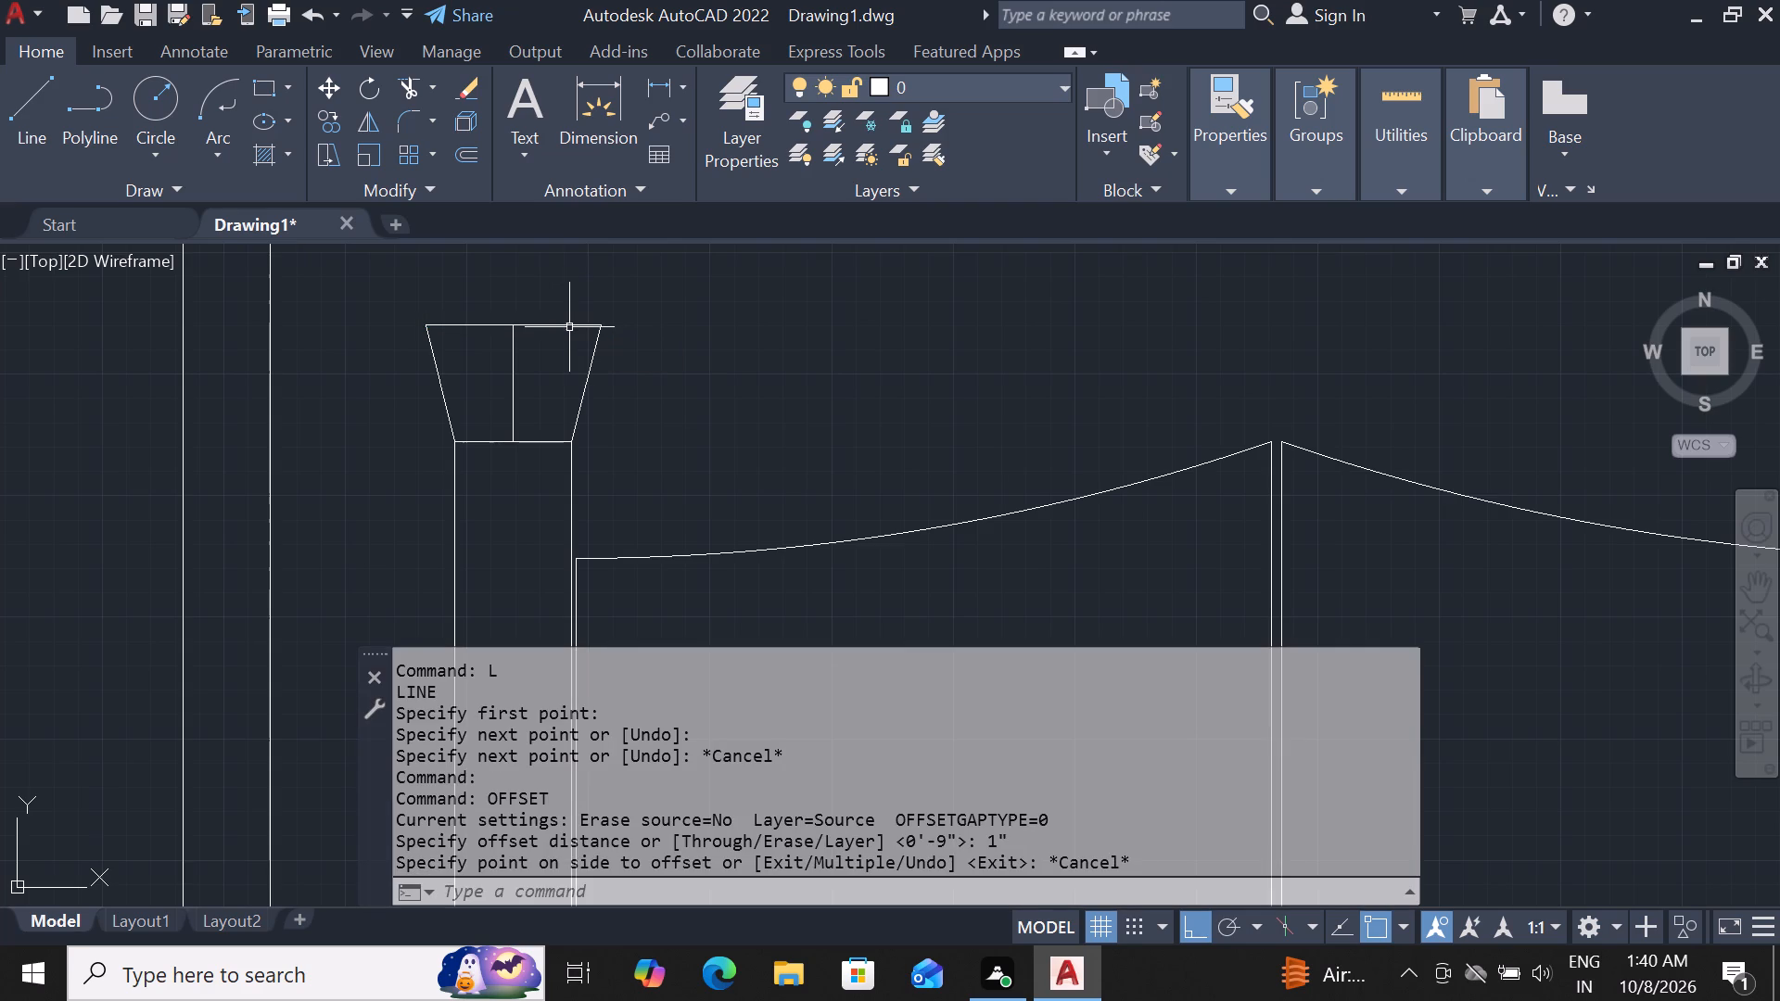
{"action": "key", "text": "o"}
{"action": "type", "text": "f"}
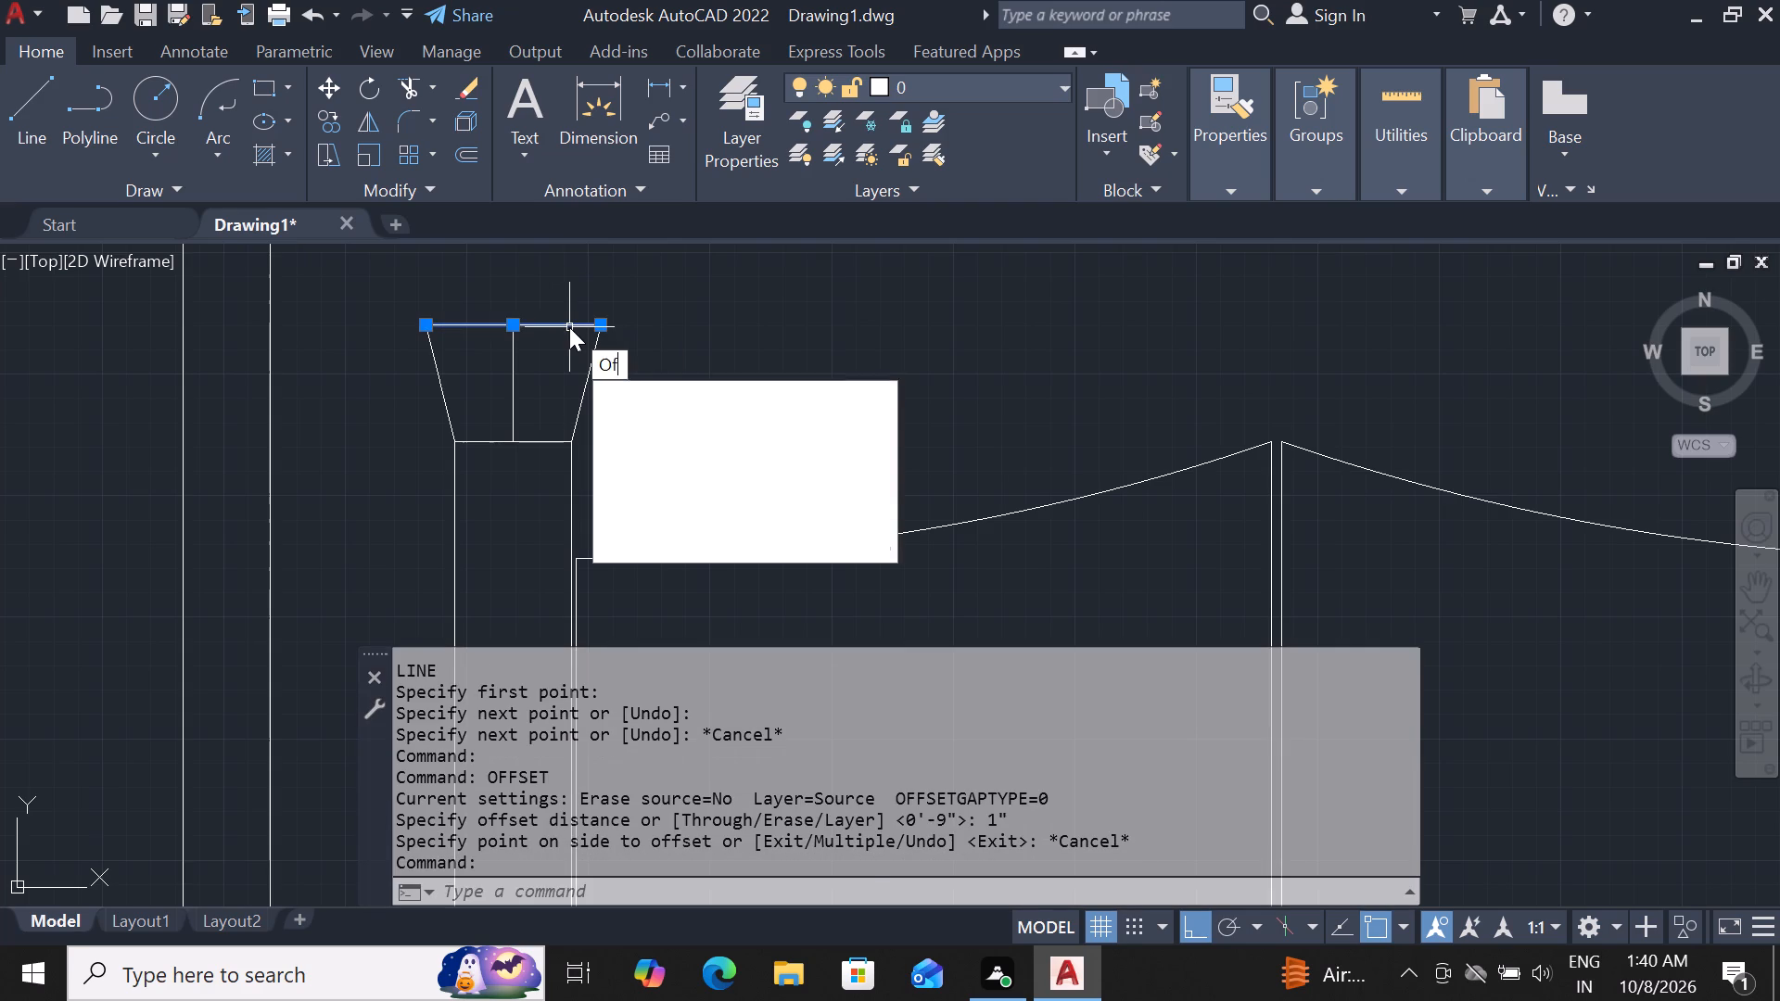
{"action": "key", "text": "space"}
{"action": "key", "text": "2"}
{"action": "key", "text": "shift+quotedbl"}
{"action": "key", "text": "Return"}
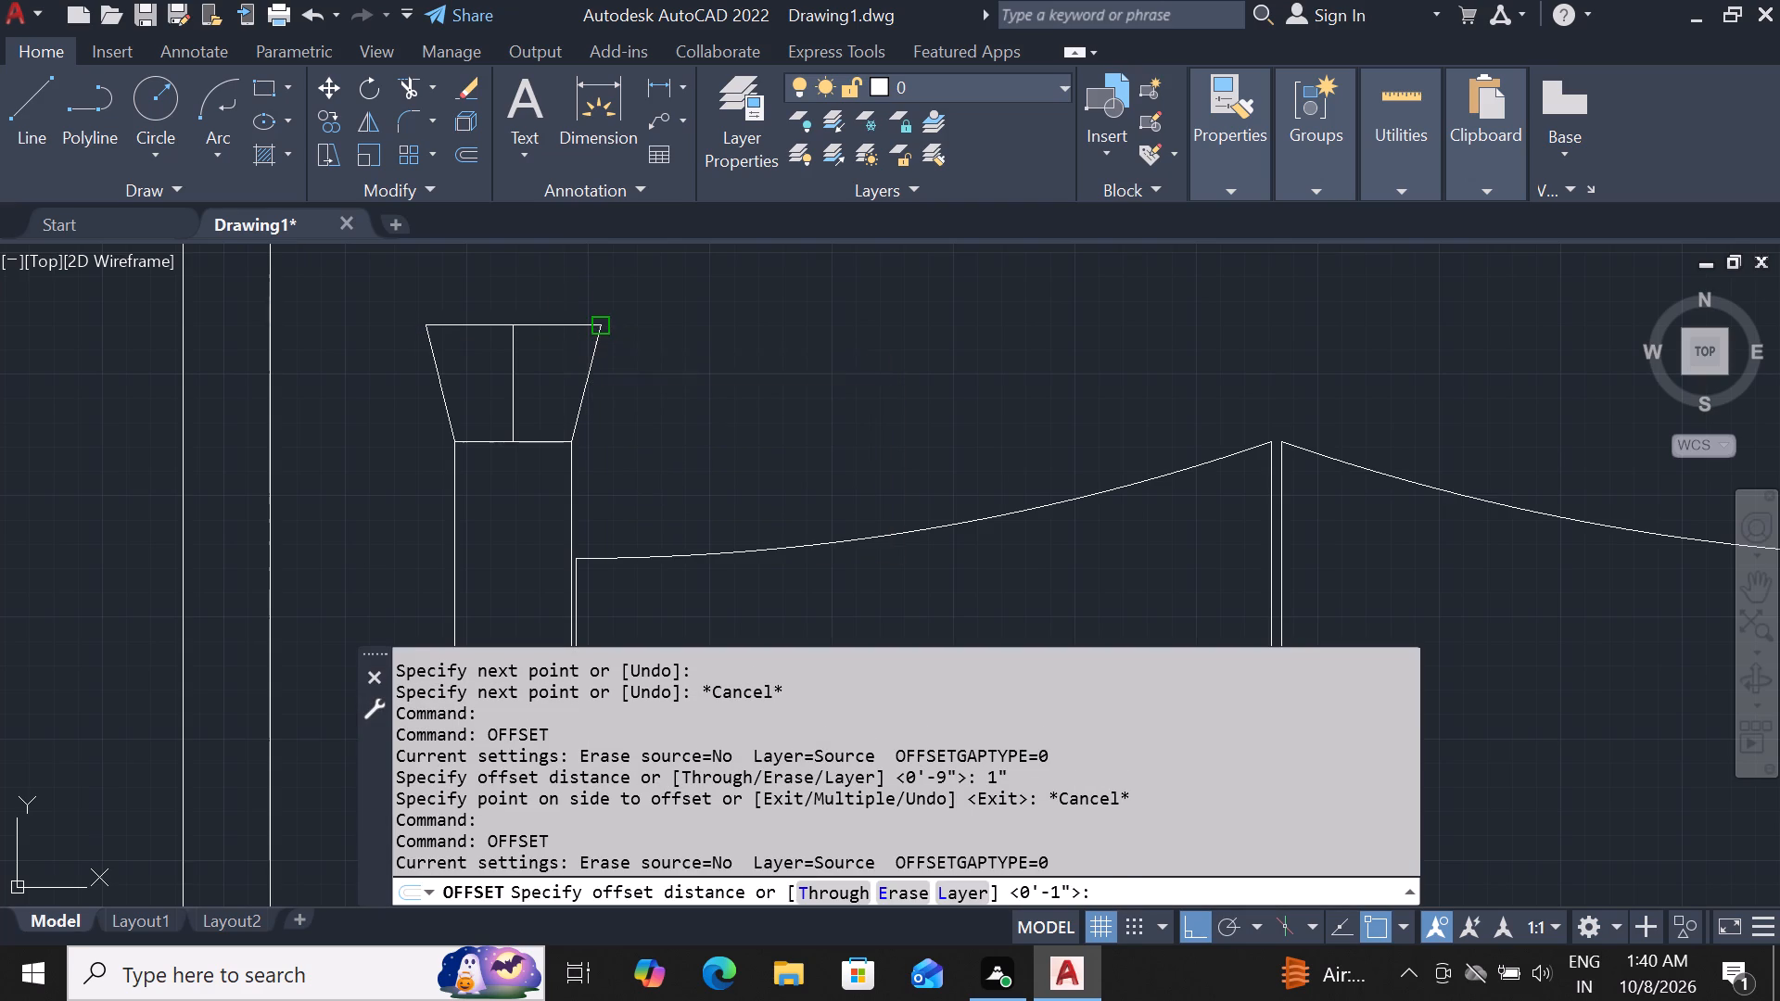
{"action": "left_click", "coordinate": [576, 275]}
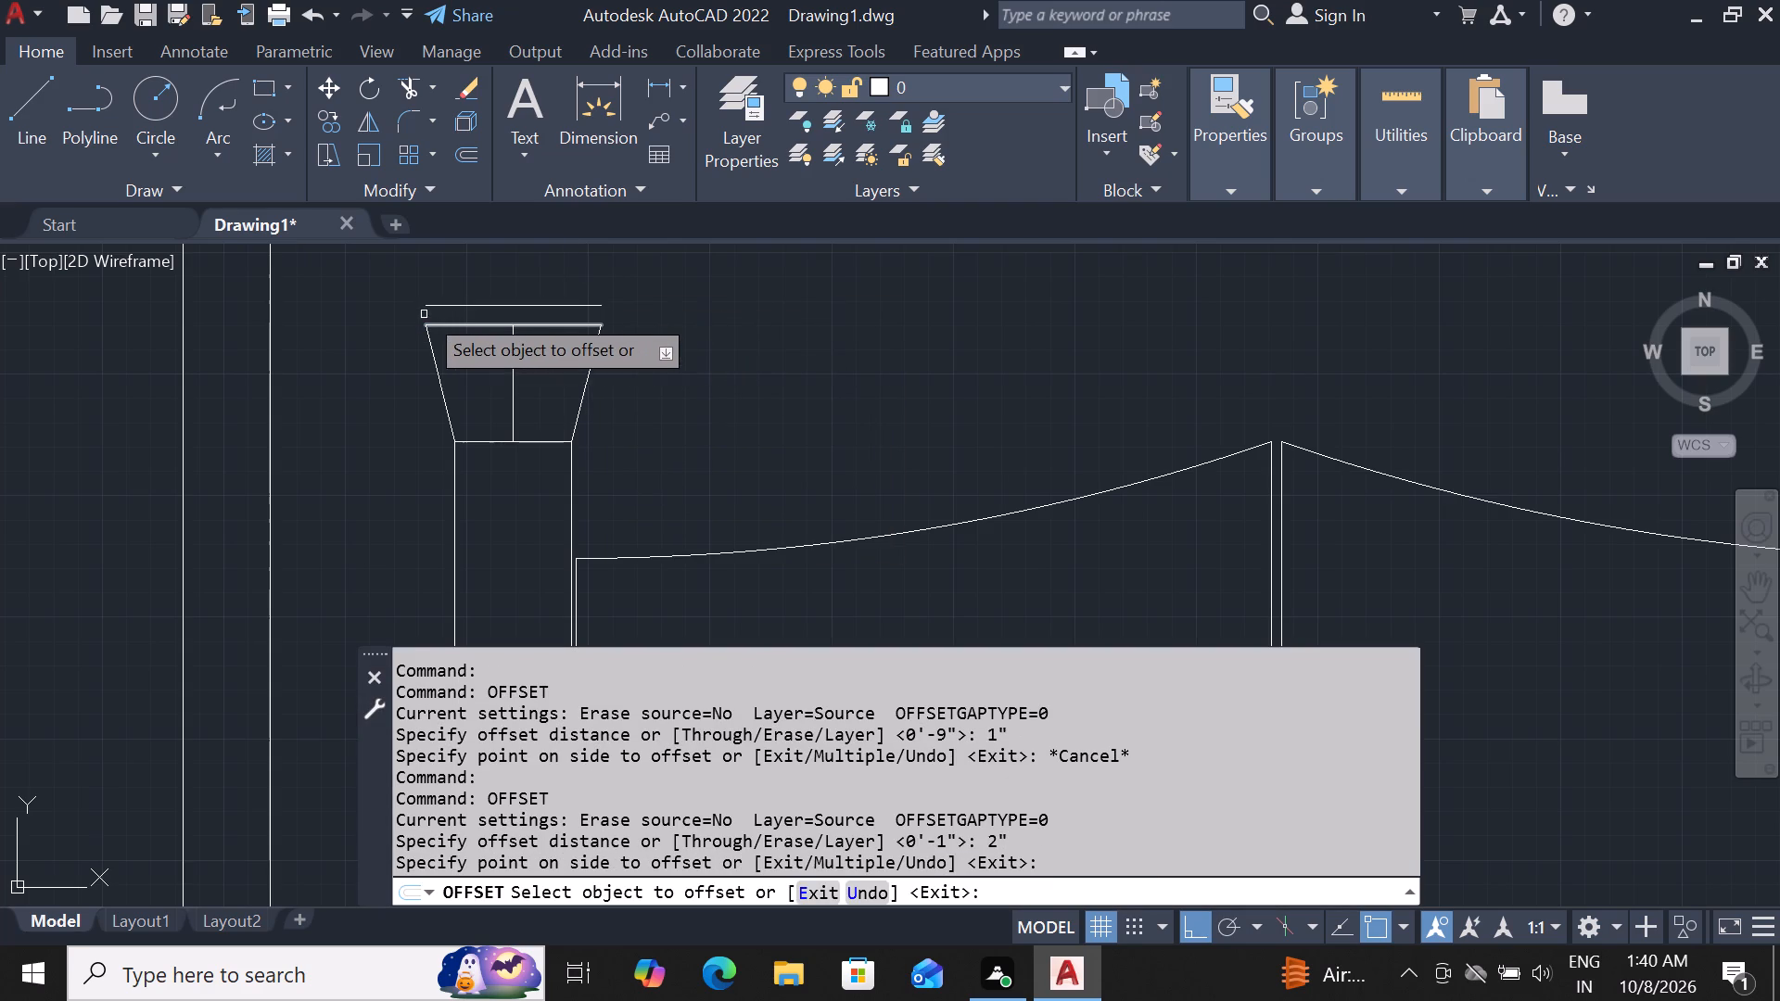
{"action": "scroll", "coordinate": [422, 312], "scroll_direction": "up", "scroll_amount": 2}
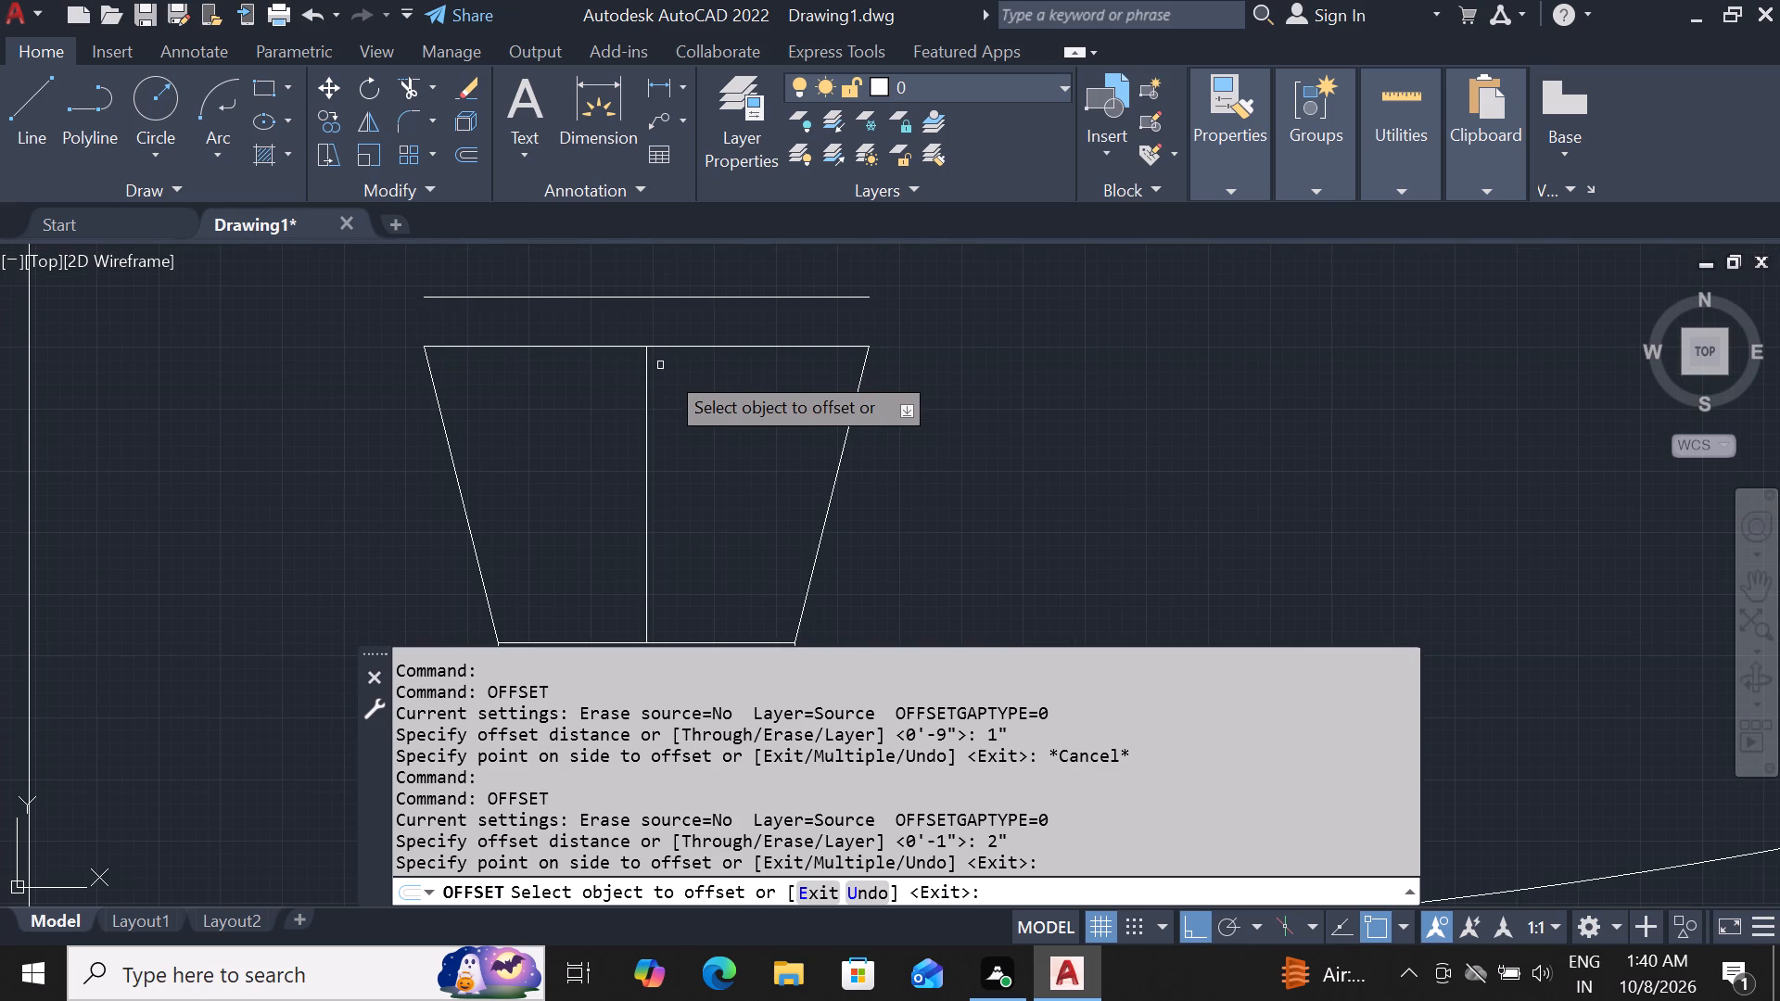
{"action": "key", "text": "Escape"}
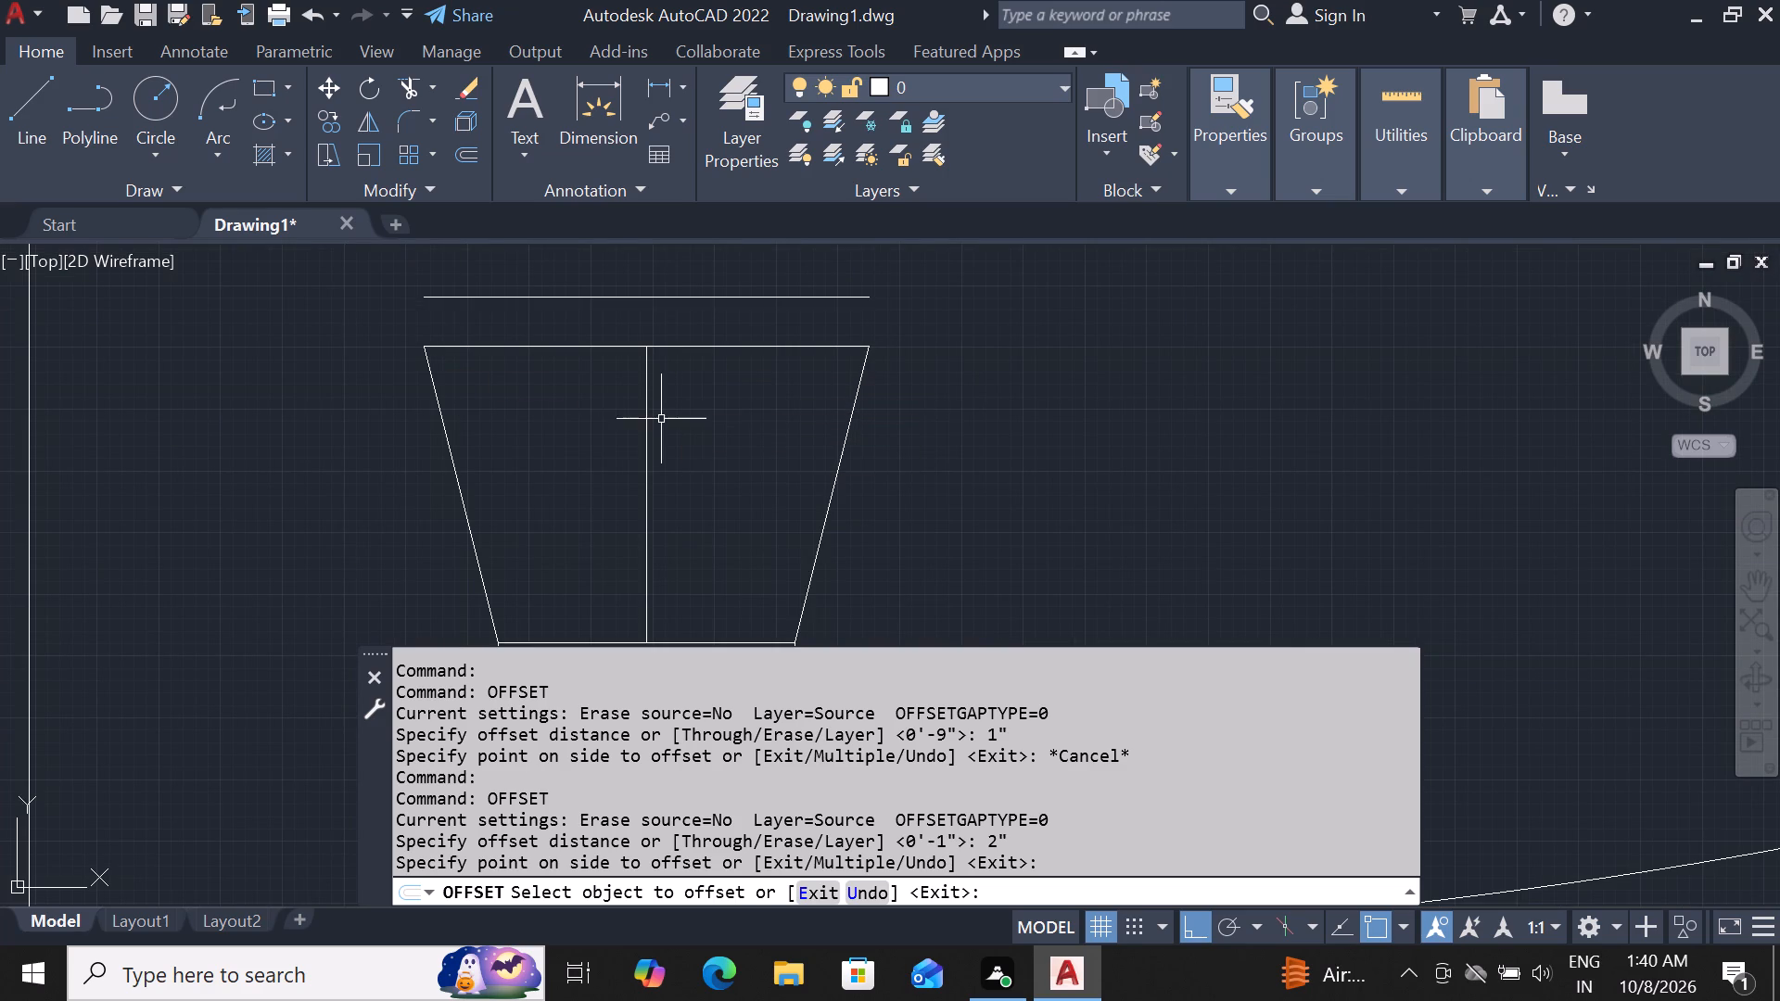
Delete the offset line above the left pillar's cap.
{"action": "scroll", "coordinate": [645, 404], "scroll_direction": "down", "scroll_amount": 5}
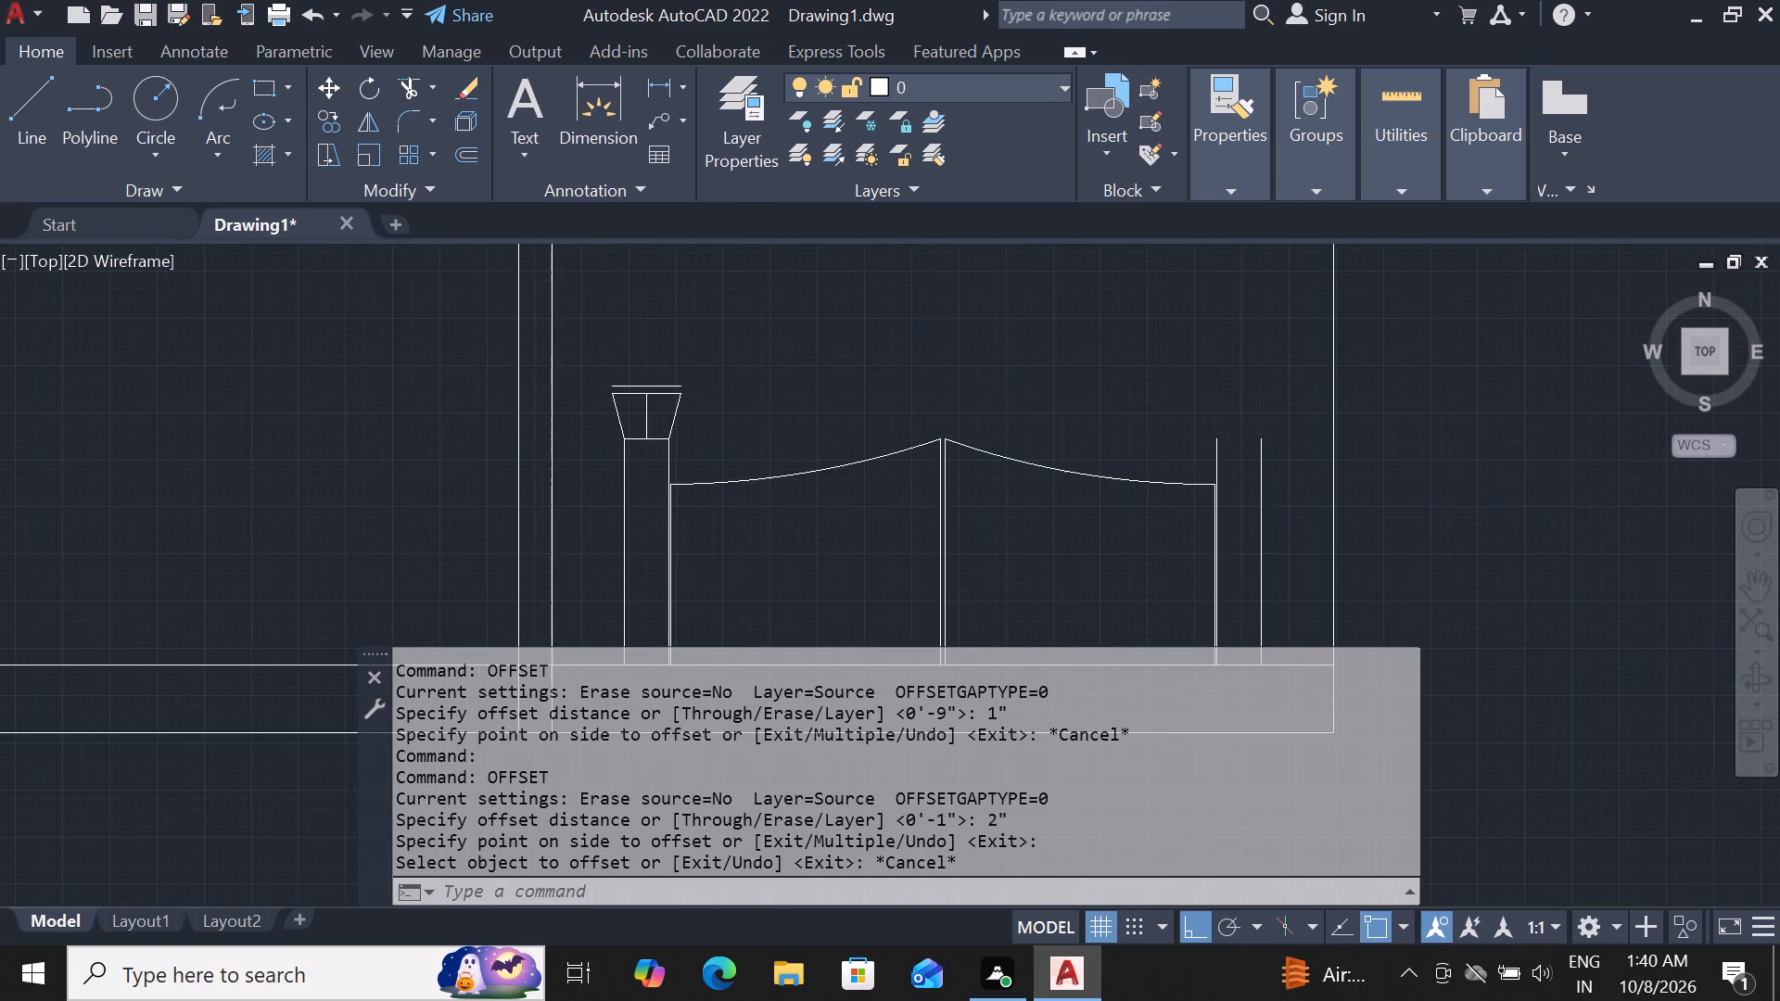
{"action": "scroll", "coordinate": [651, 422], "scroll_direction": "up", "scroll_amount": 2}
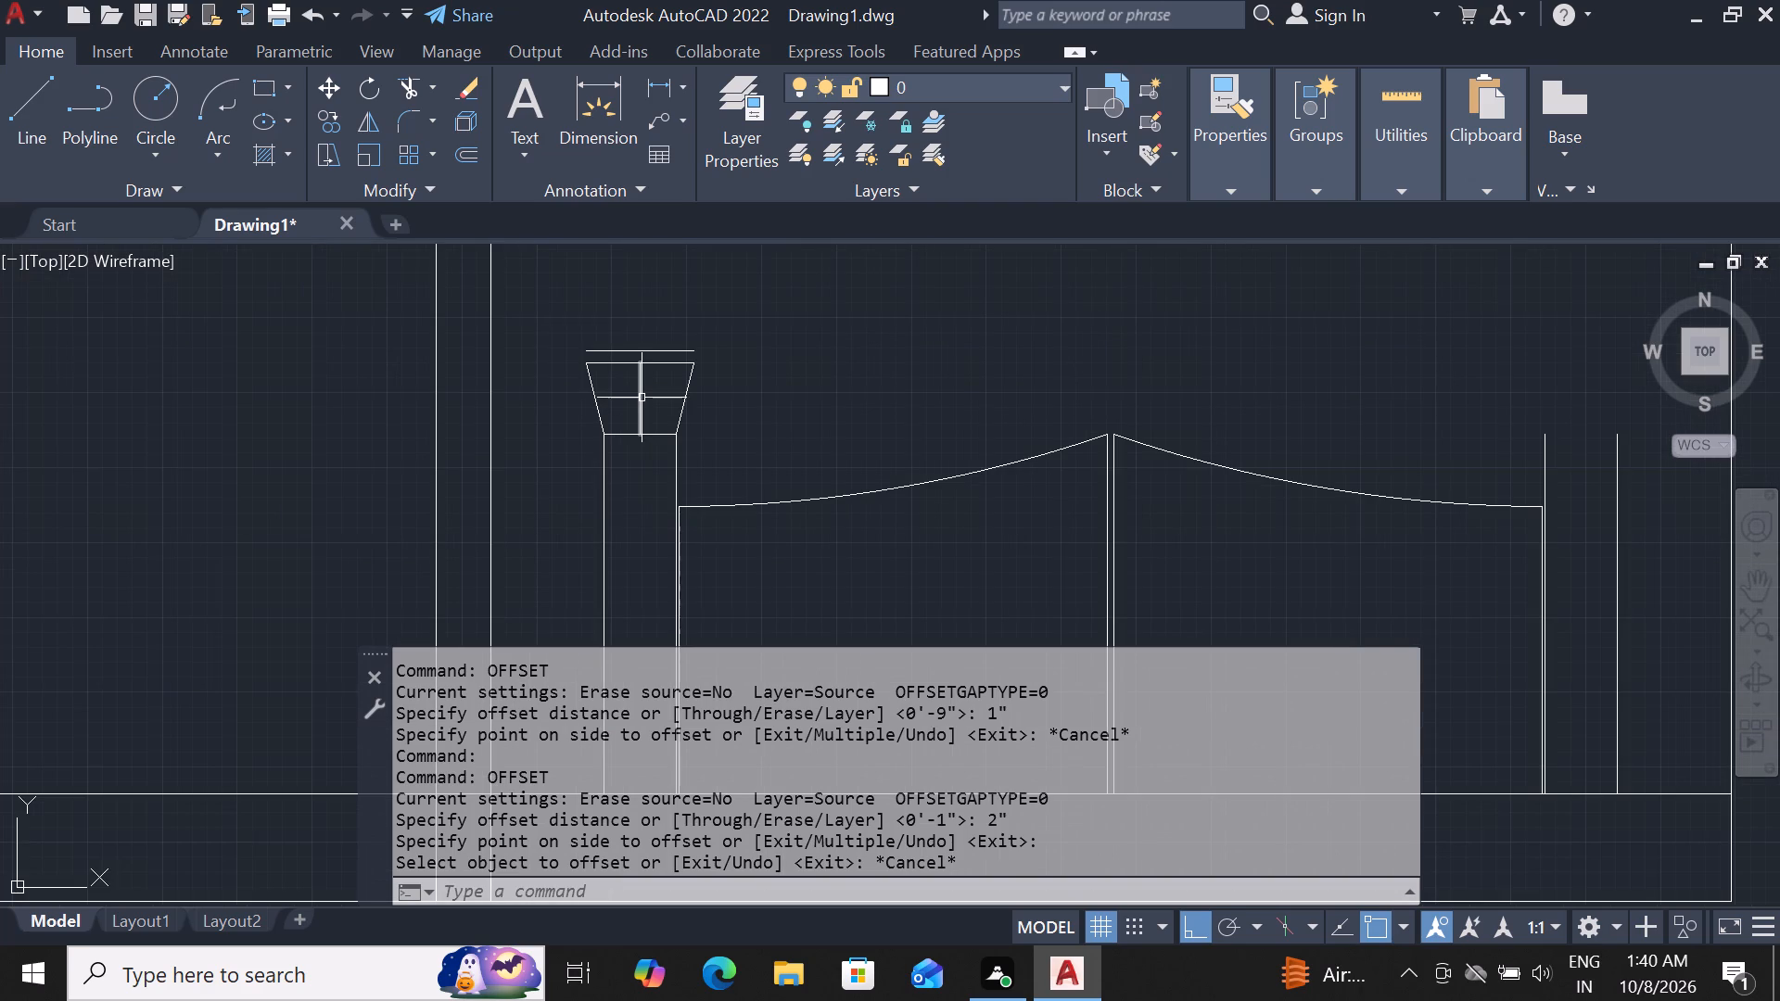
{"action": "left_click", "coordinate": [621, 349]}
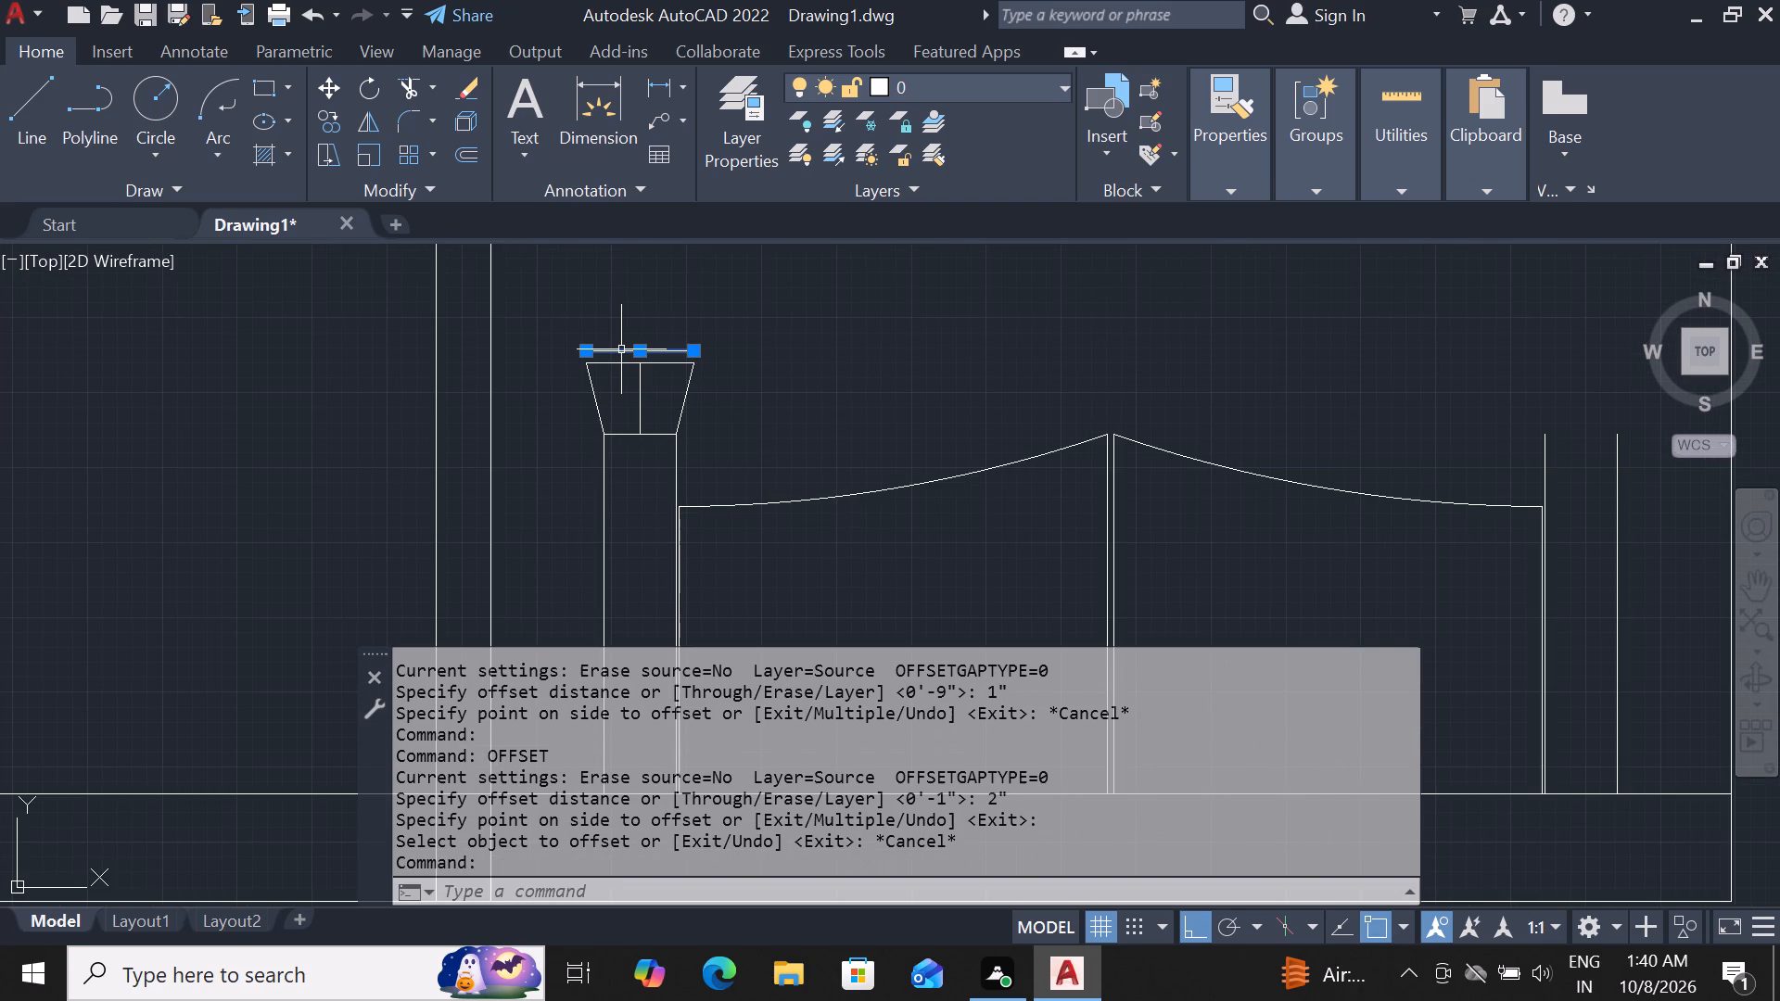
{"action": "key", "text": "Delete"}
Offset the top line of the left pillar's cap 2" downward.
{"action": "left_click", "coordinate": [624, 362]}
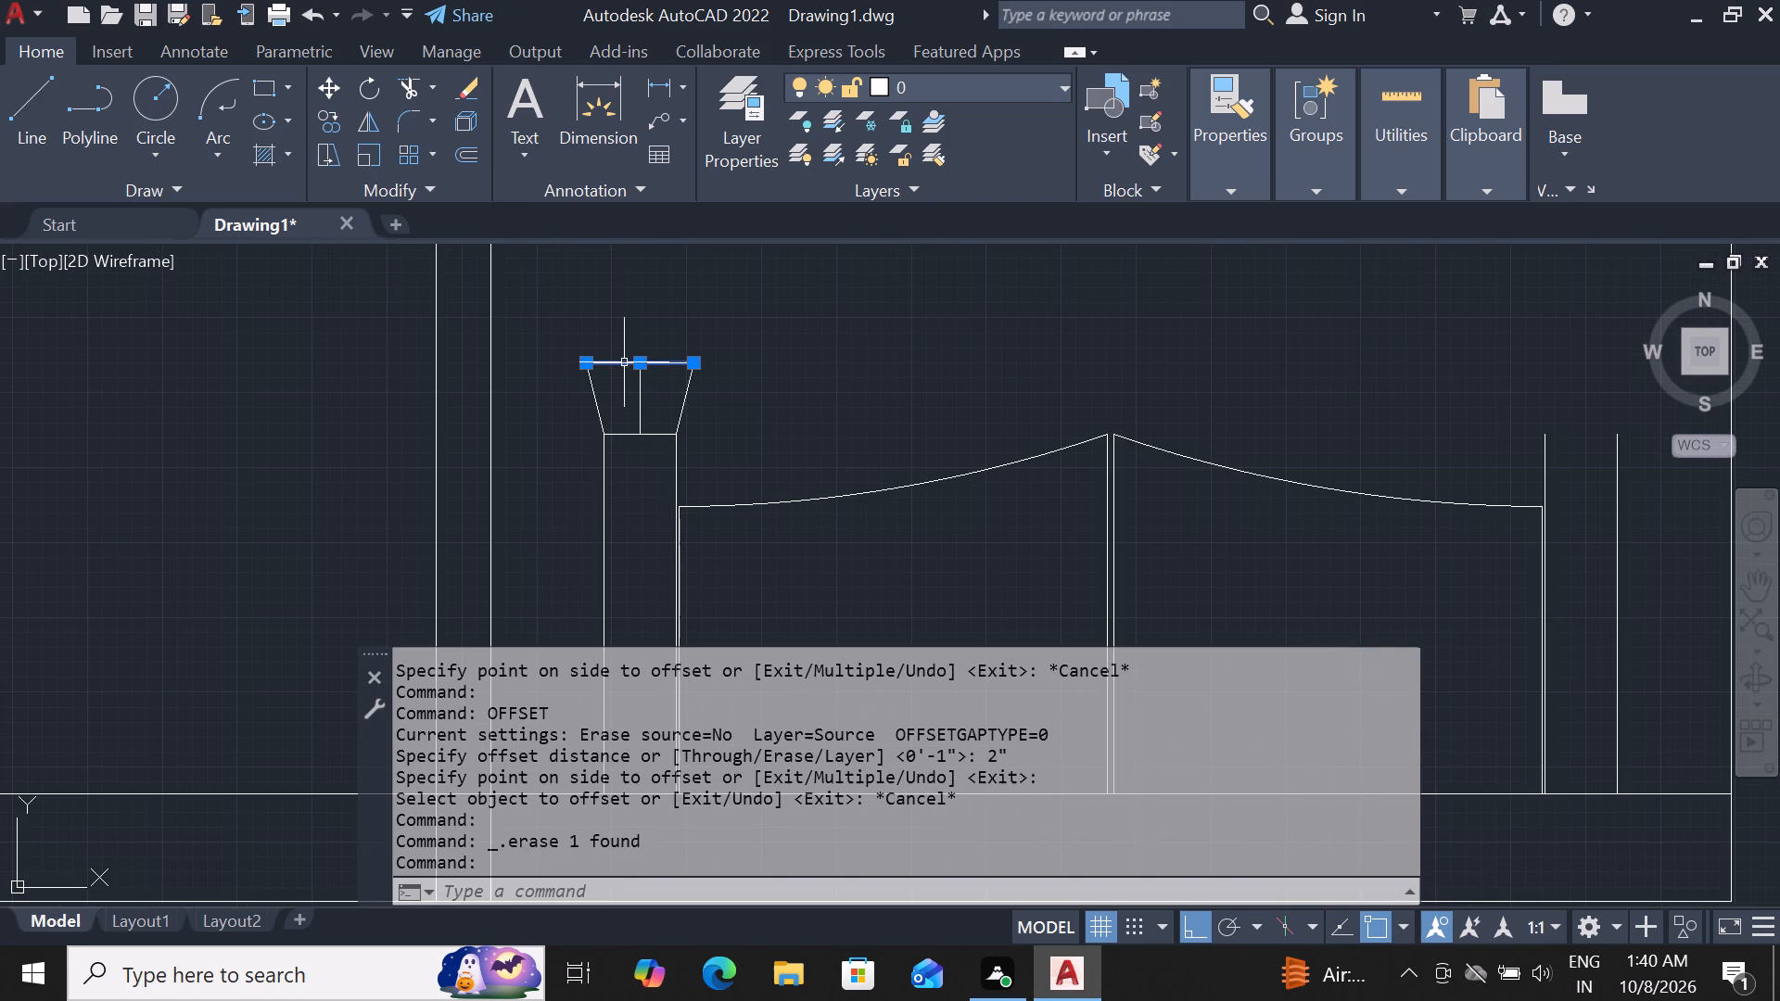
{"action": "type", "text": "of"}
{"action": "key", "text": "space"}
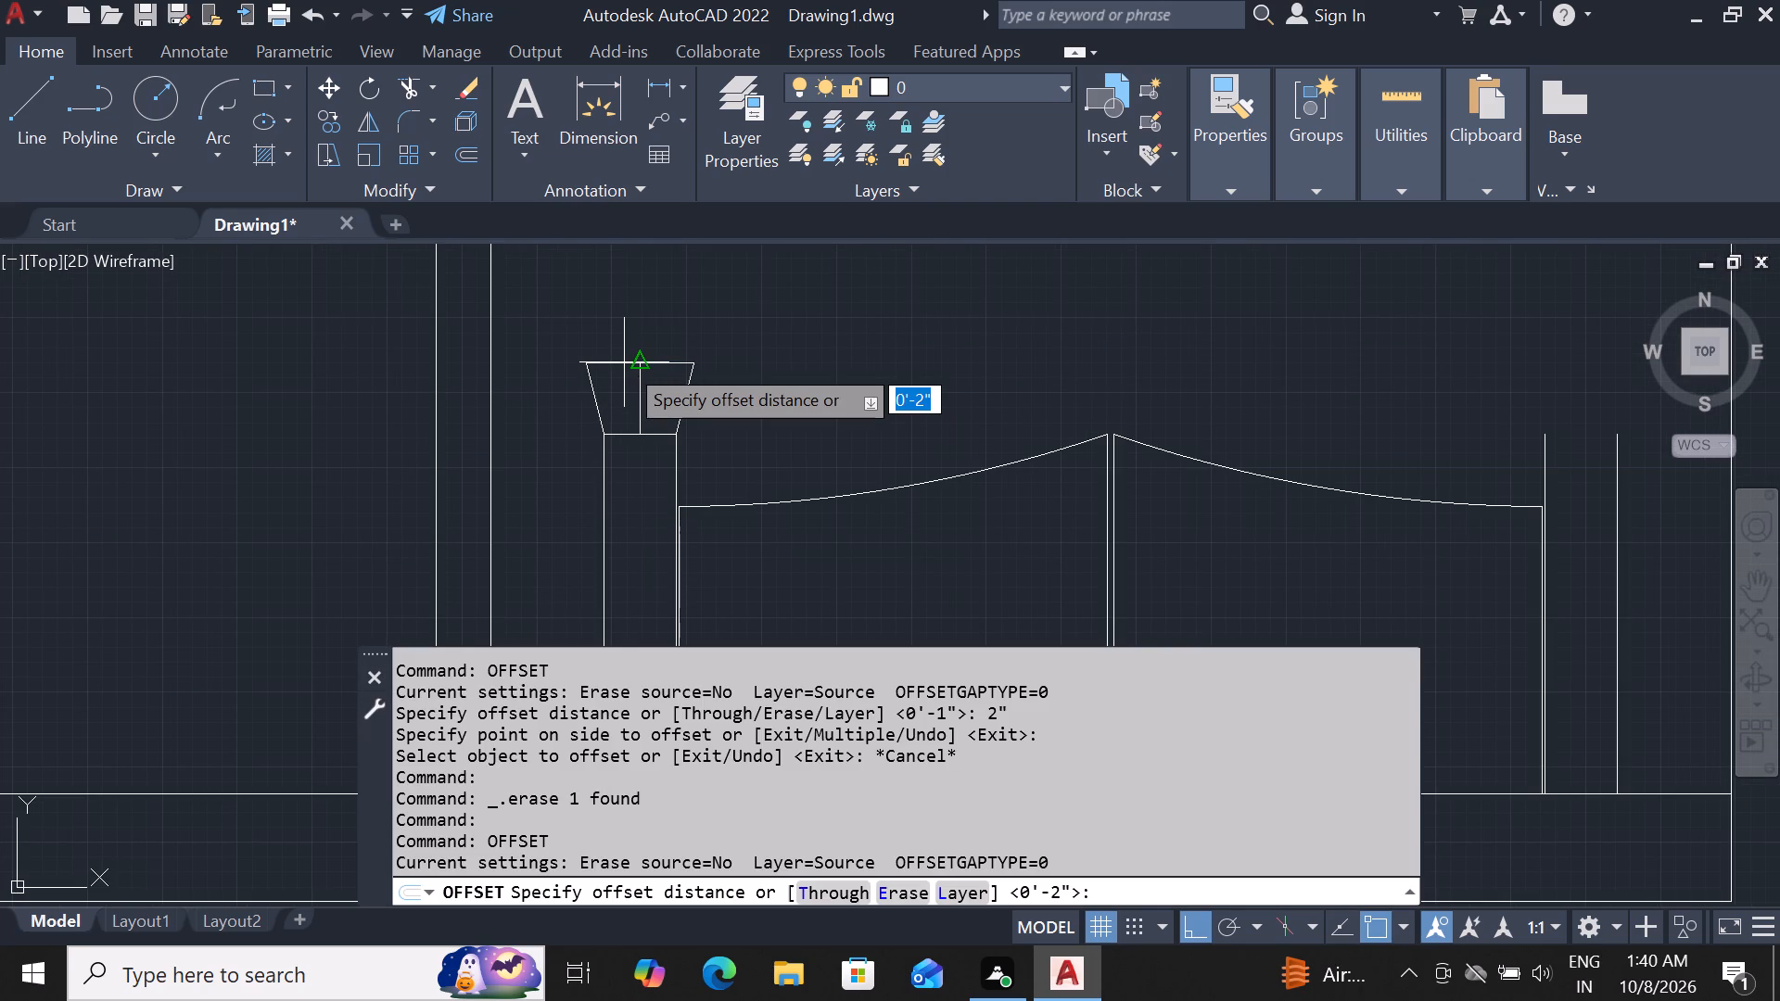
{"action": "key", "text": "2"}
{"action": "key", "text": "shift+quotedbl"}
{"action": "key", "text": "Return"}
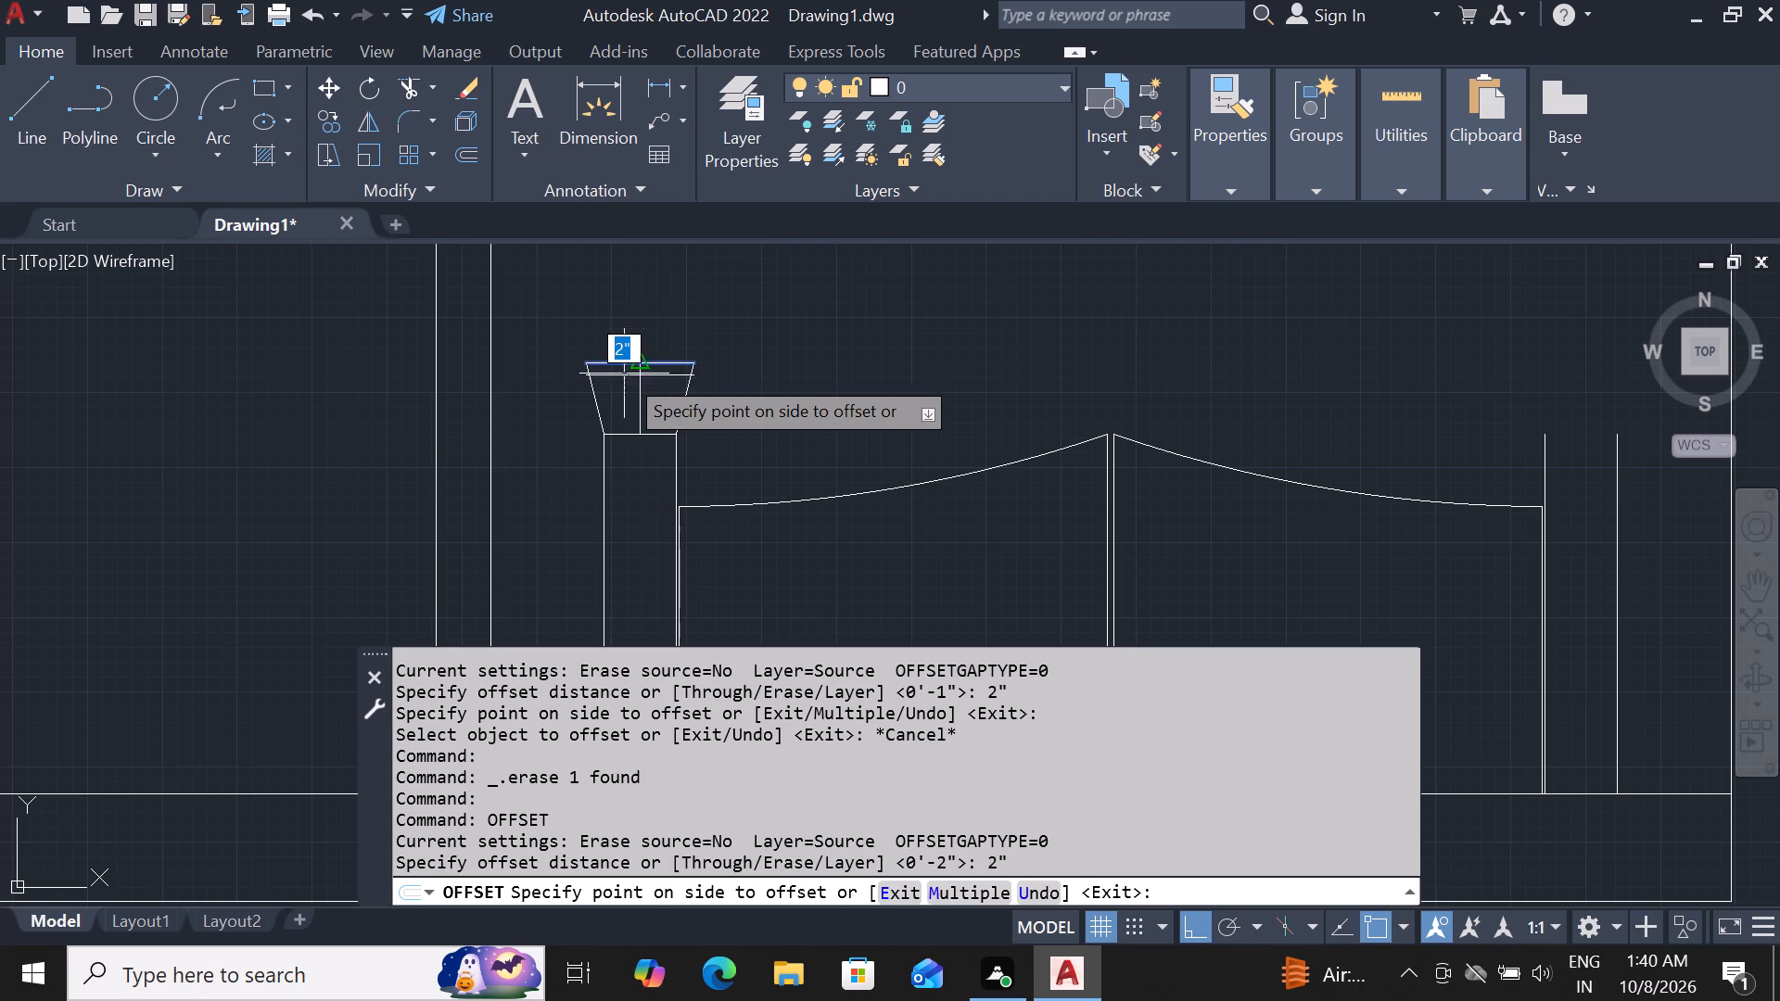
{"action": "left_click", "coordinate": [624, 392]}
{"action": "scroll", "coordinate": [629, 420], "scroll_direction": "up", "scroll_amount": 2}
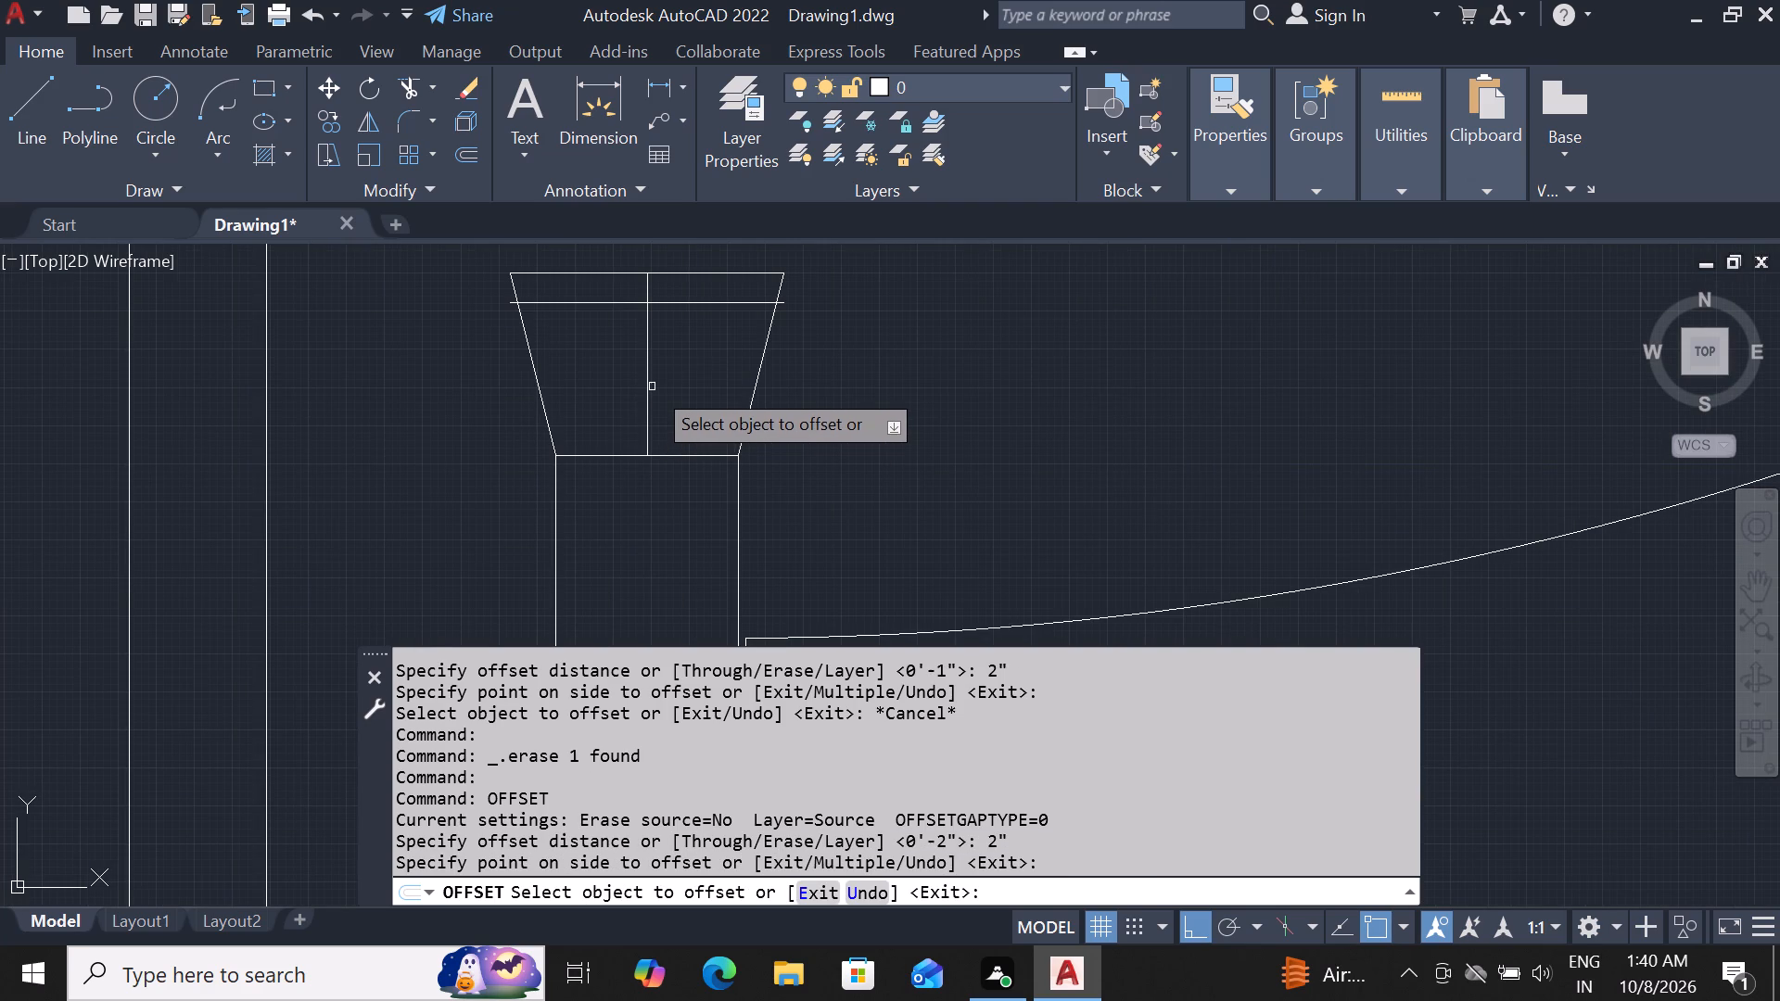
{"action": "left_click", "coordinate": [652, 386]}
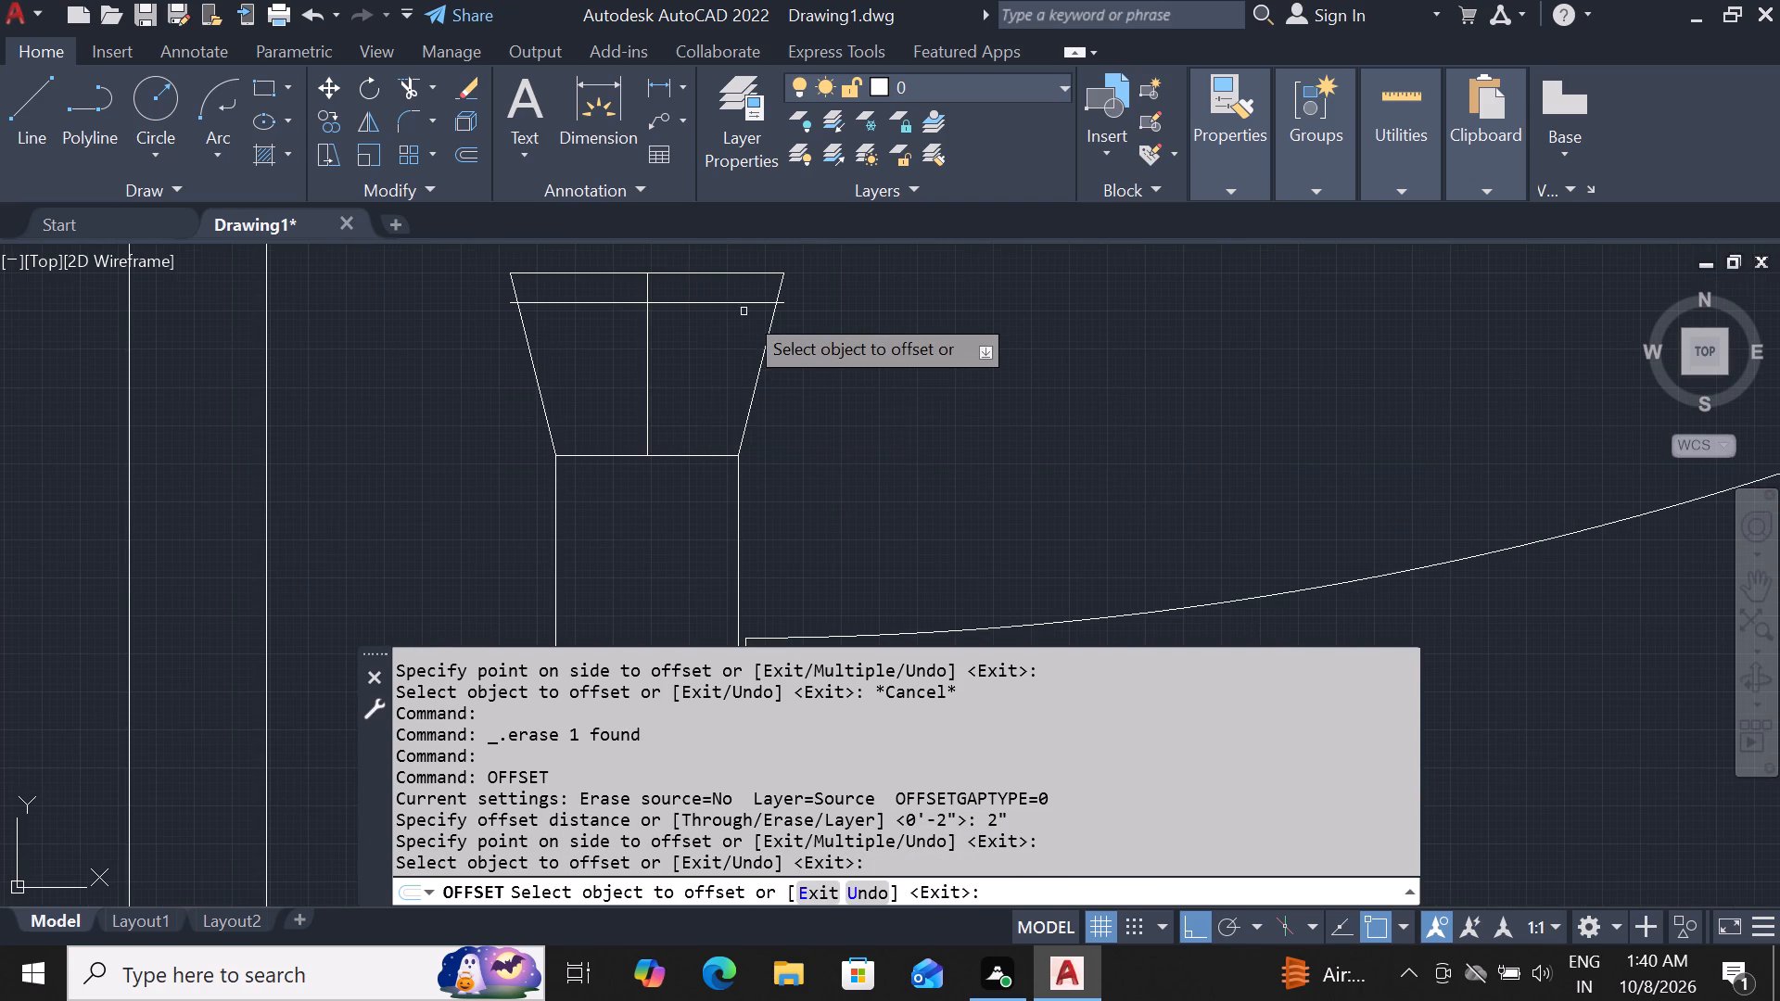
{"action": "scroll", "coordinate": [747, 304], "scroll_direction": "up", "scroll_amount": 2}
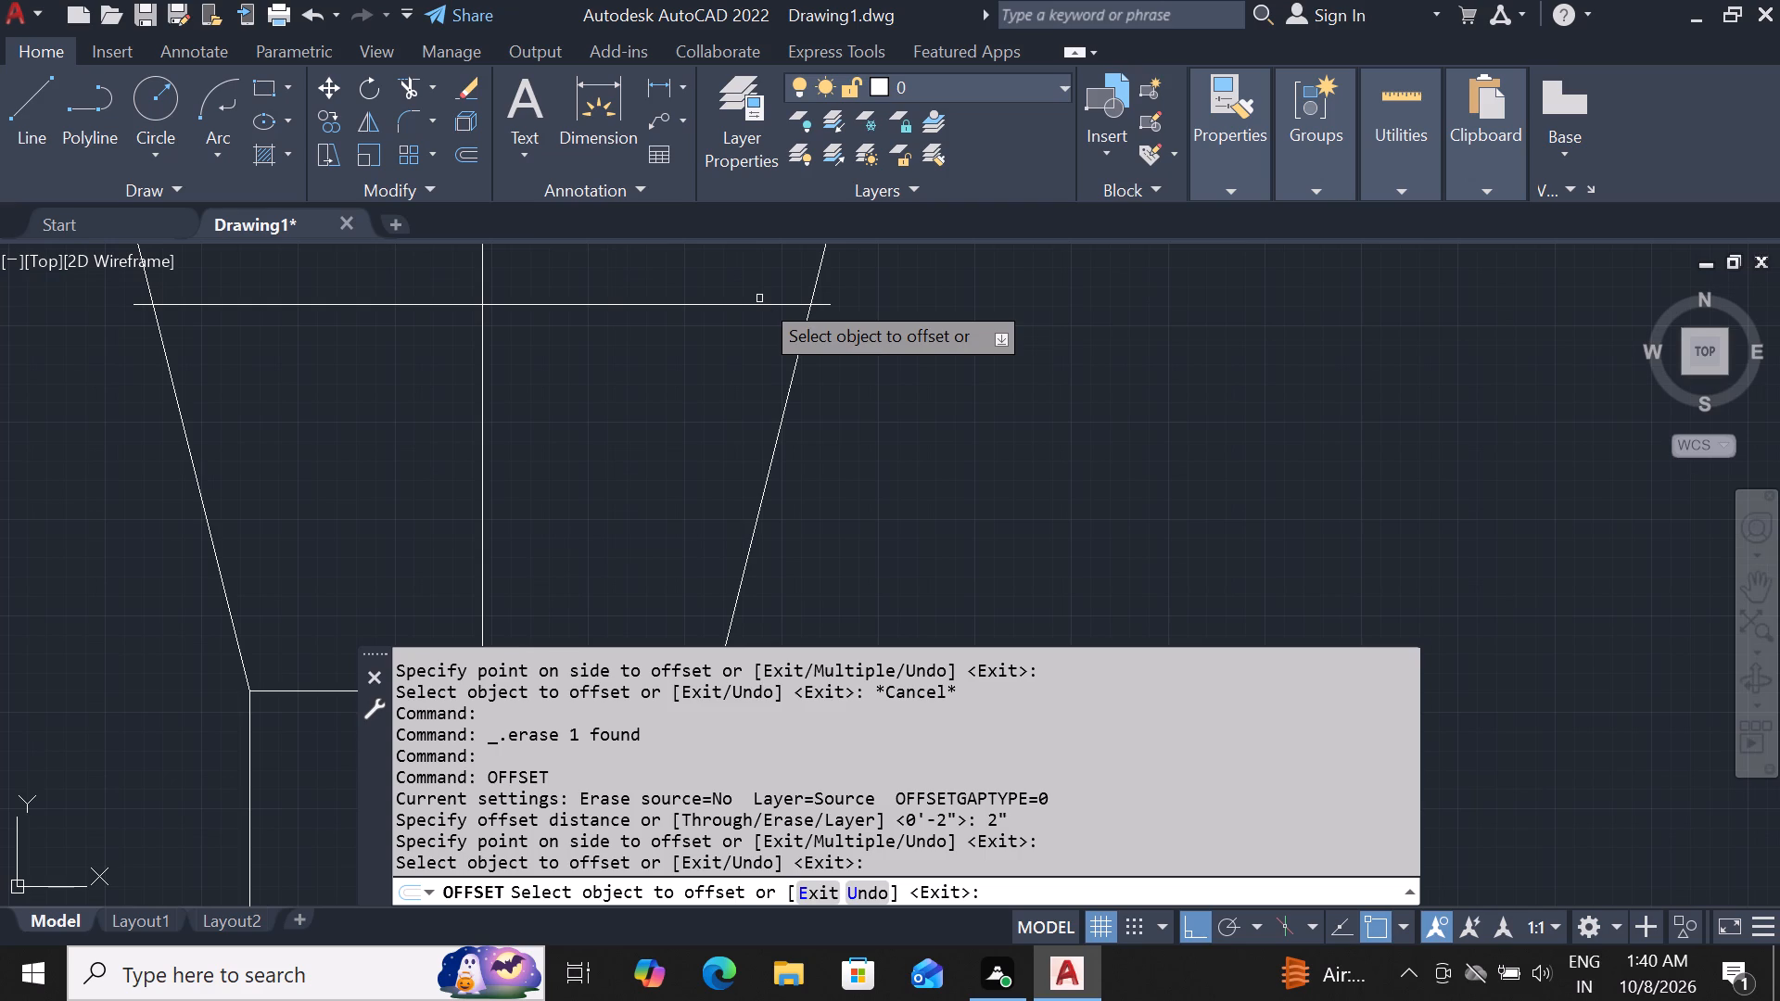
{"action": "type", "text": "tr"}
{"action": "key", "text": "space"}
{"action": "key", "text": "space"}
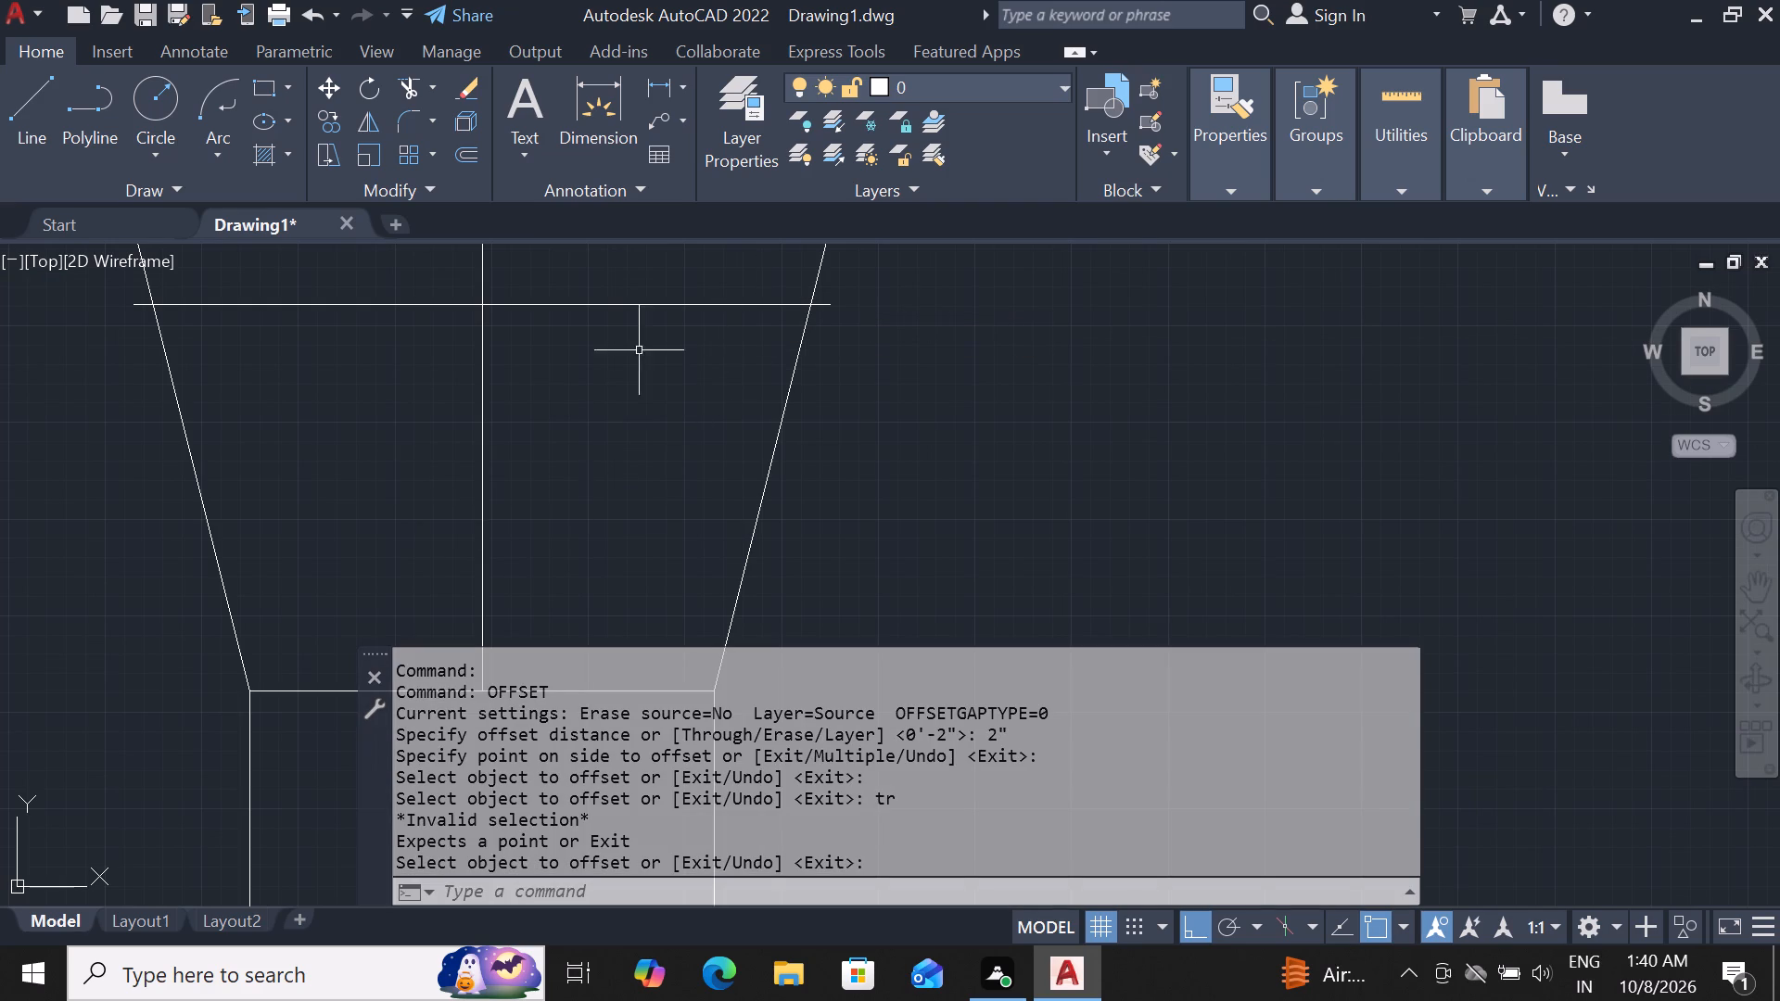
Trim both ends of the lower horizontal cap line where they extend past the slanted sides.
{"action": "scroll", "coordinate": [871, 315], "scroll_direction": "up", "scroll_amount": 1}
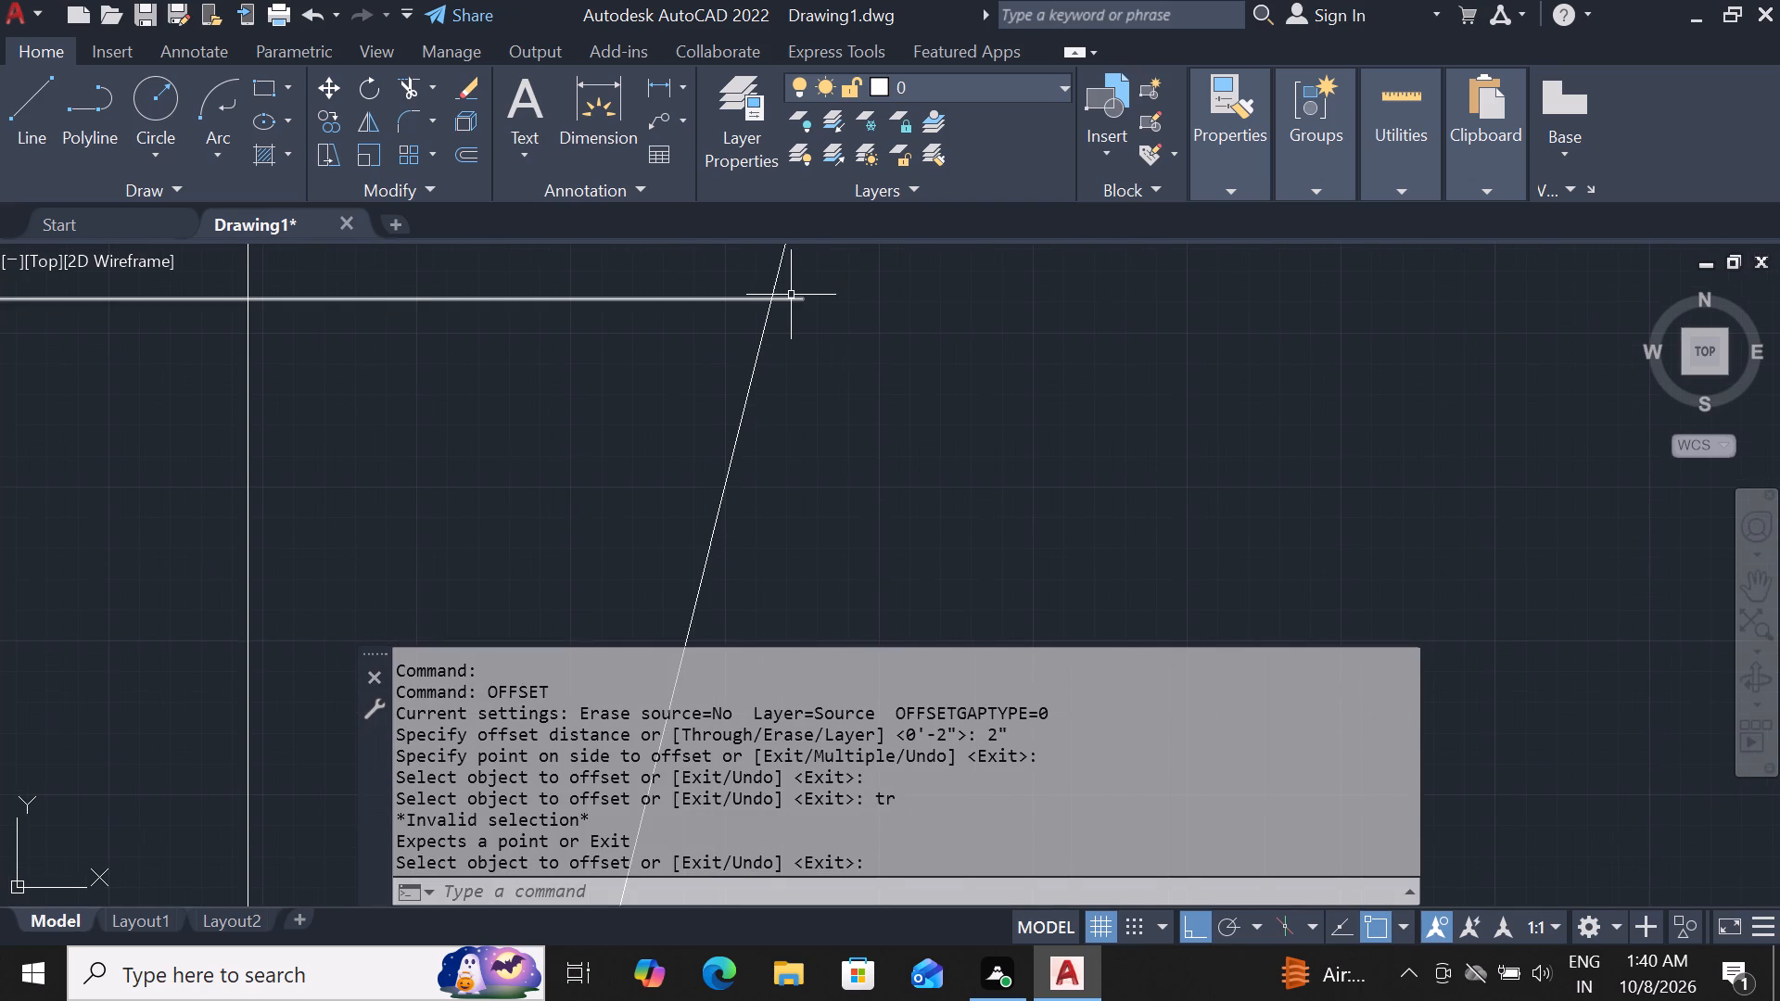
{"action": "key", "text": "Escape"}
{"action": "type", "text": "tr"}
{"action": "key", "text": "space"}
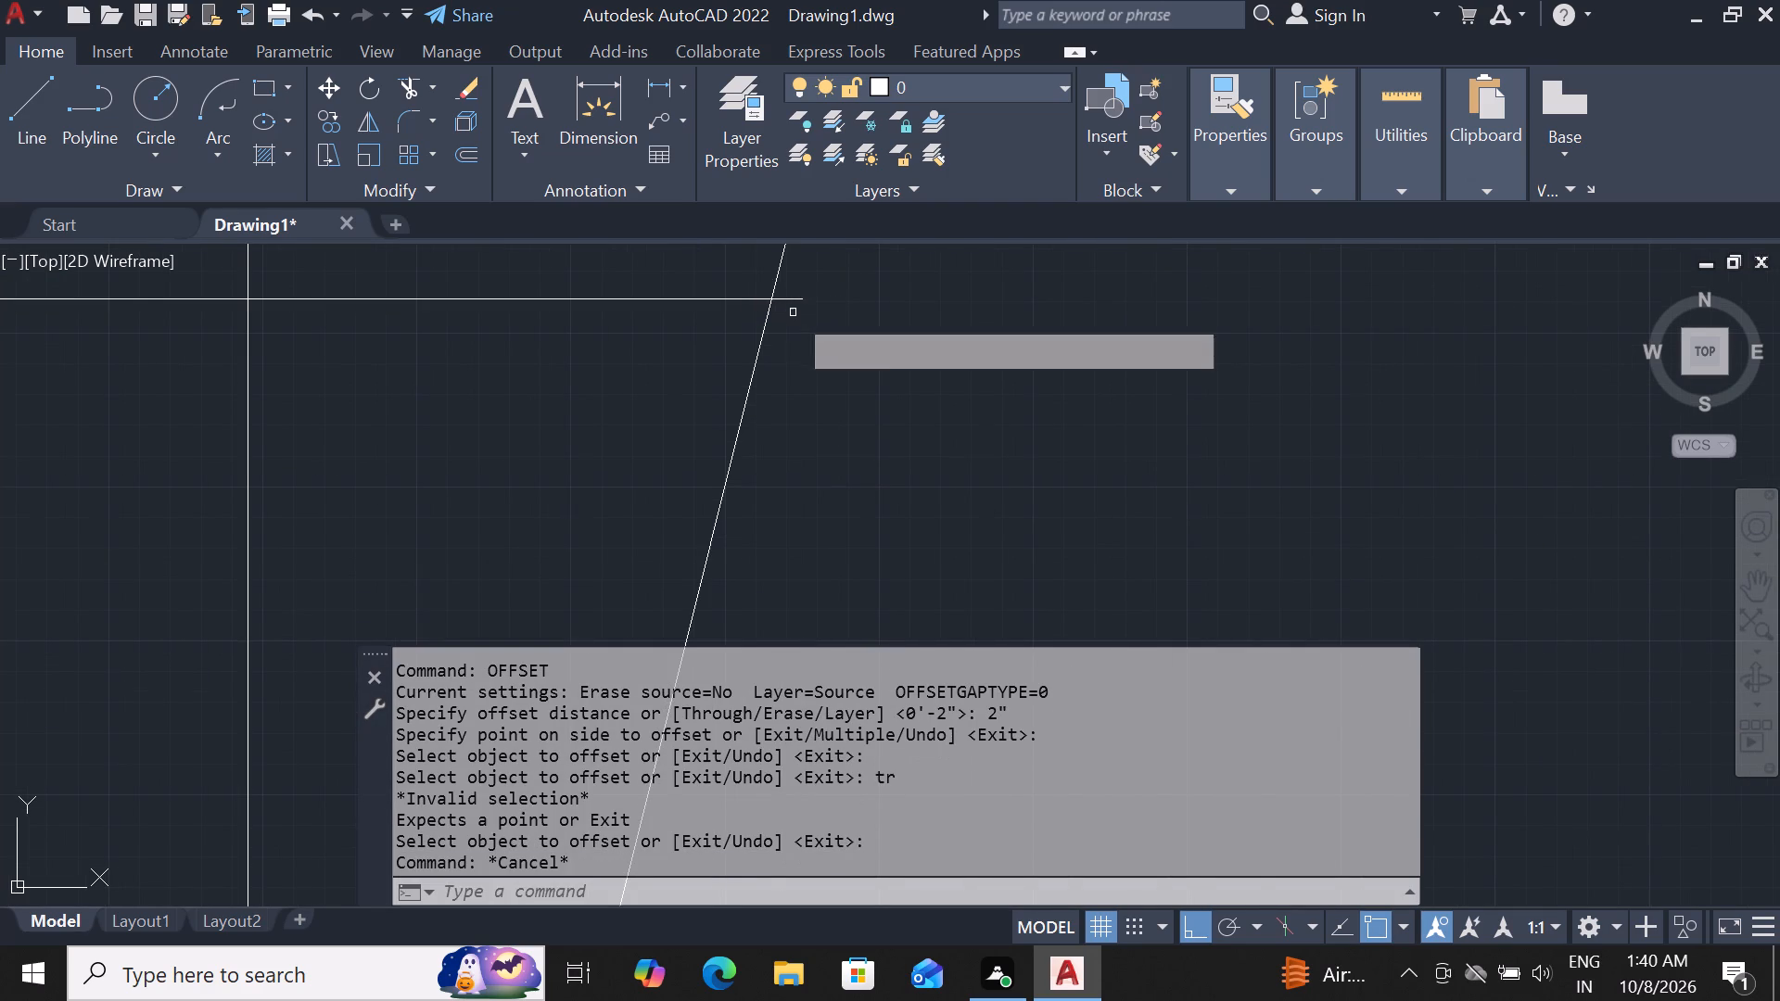
{"action": "key", "text": "space"}
{"action": "left_click", "coordinate": [788, 297]}
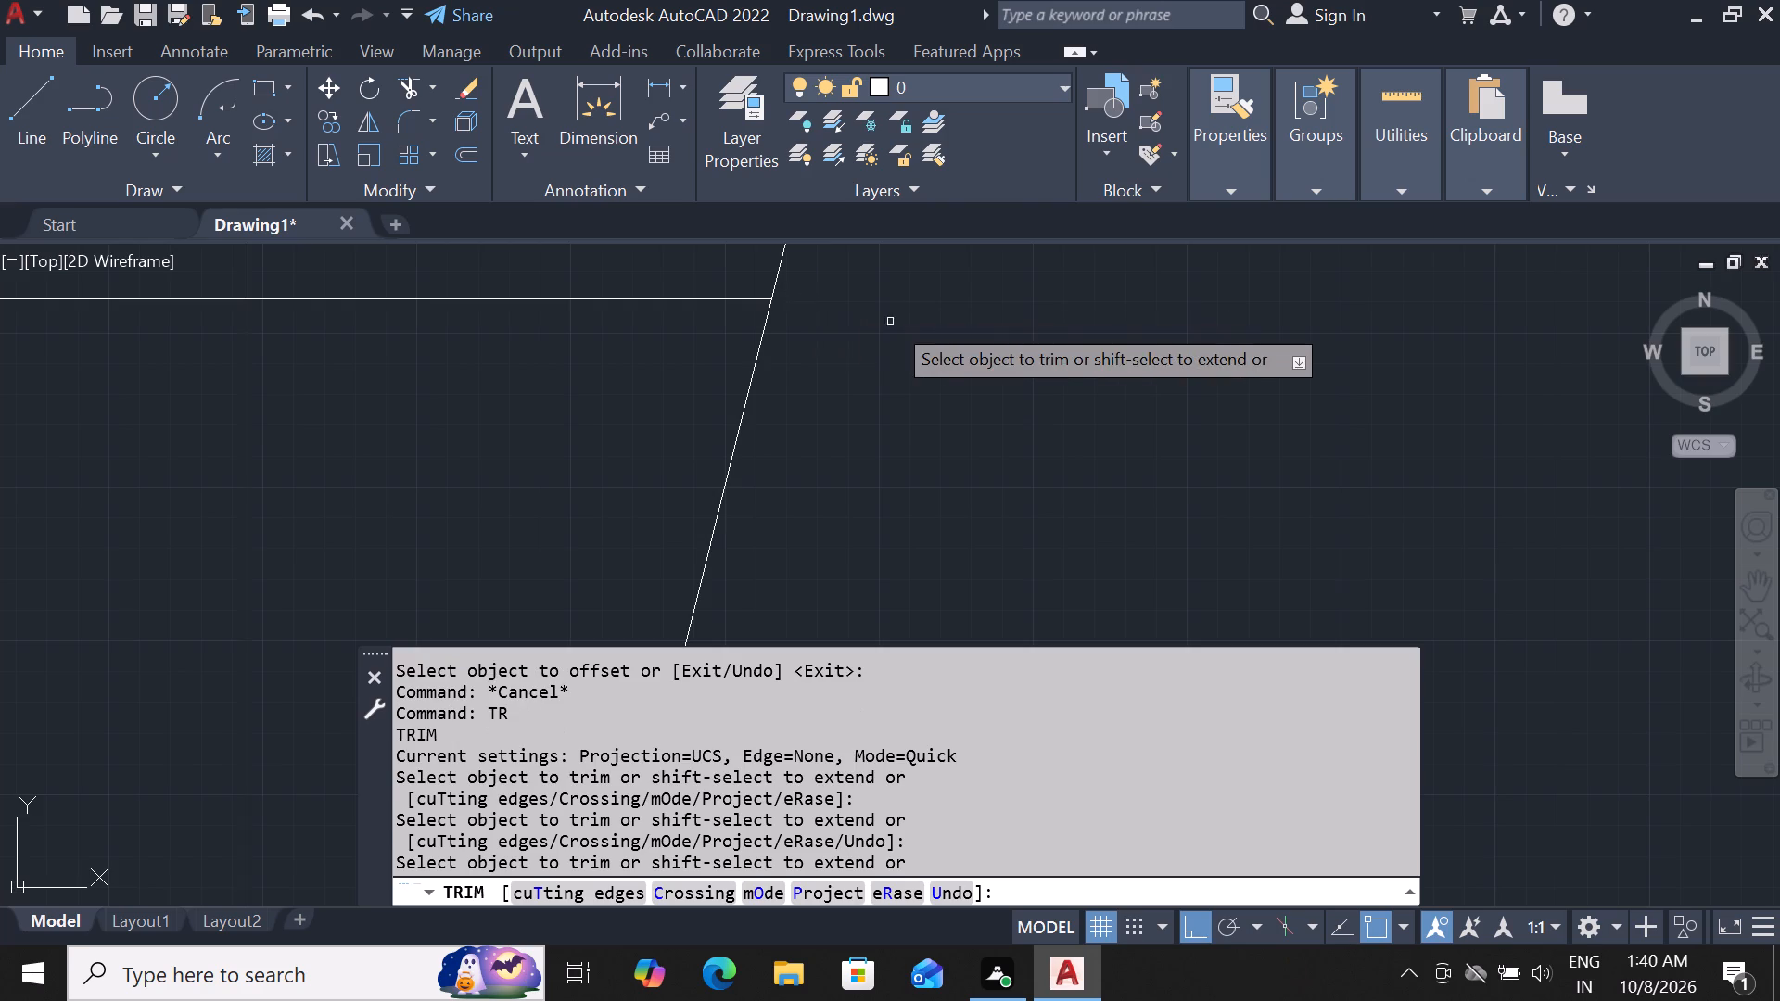
{"action": "scroll", "coordinate": [892, 322], "scroll_direction": "down", "scroll_amount": 4}
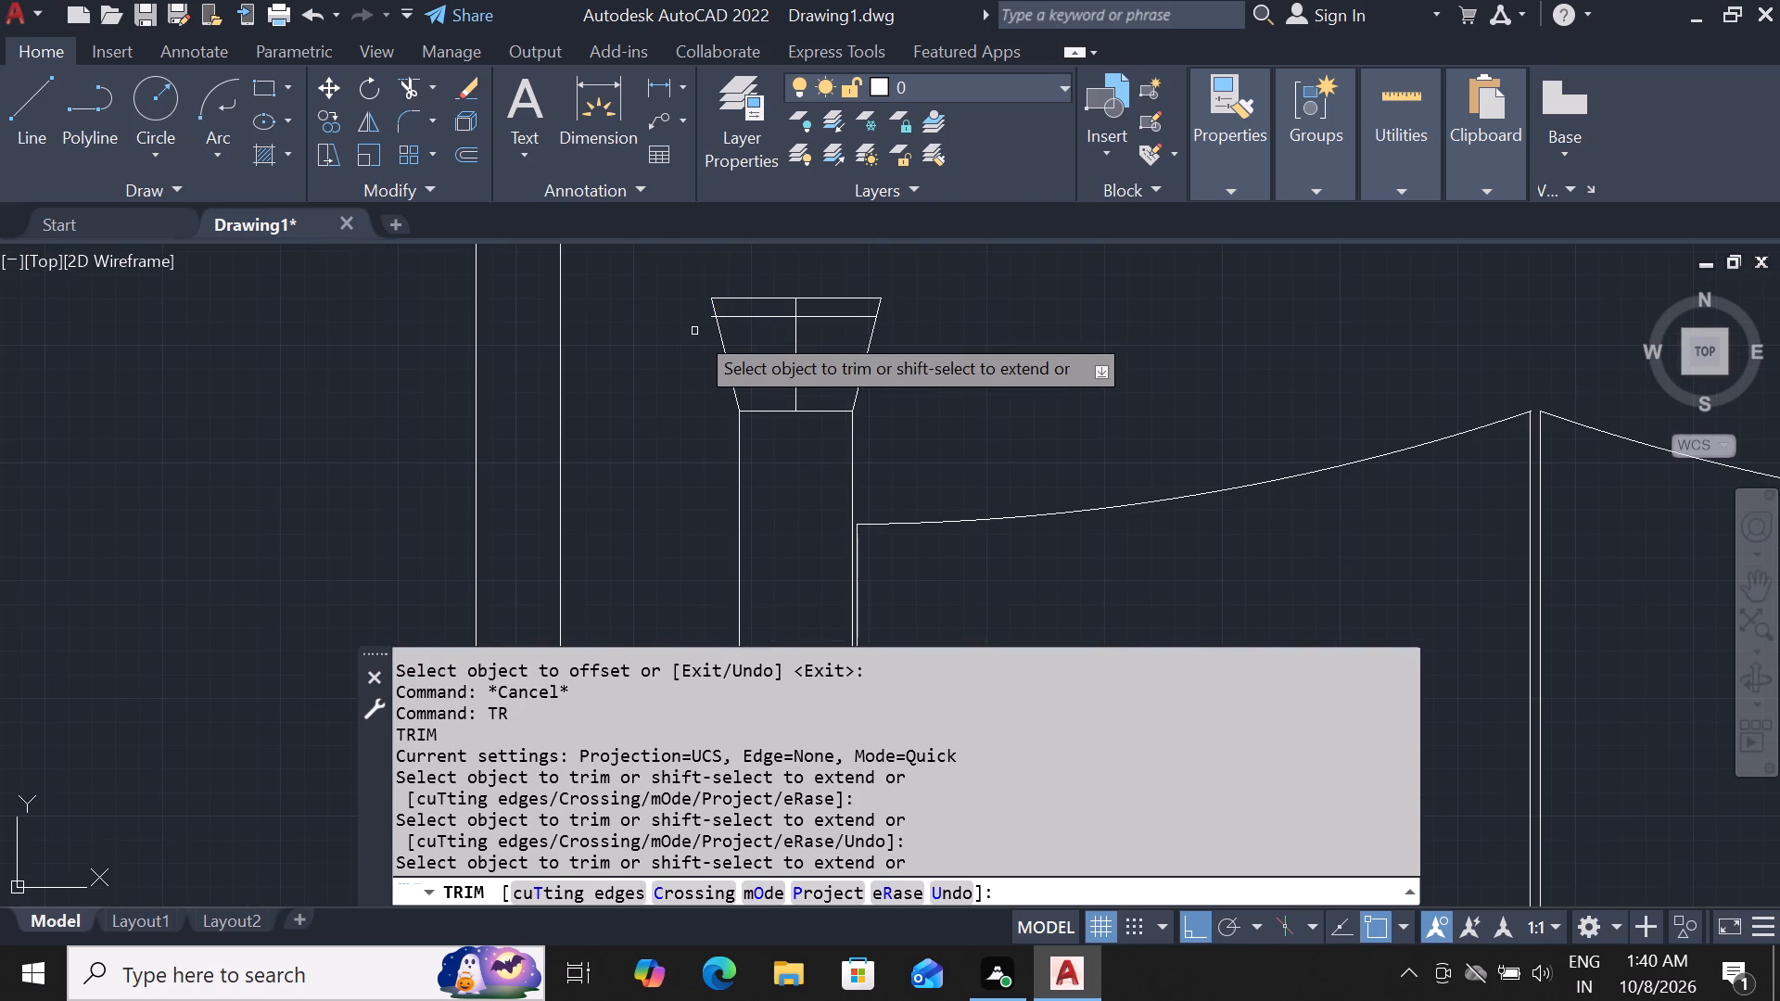
{"action": "scroll", "coordinate": [694, 326], "scroll_direction": "up", "scroll_amount": 2}
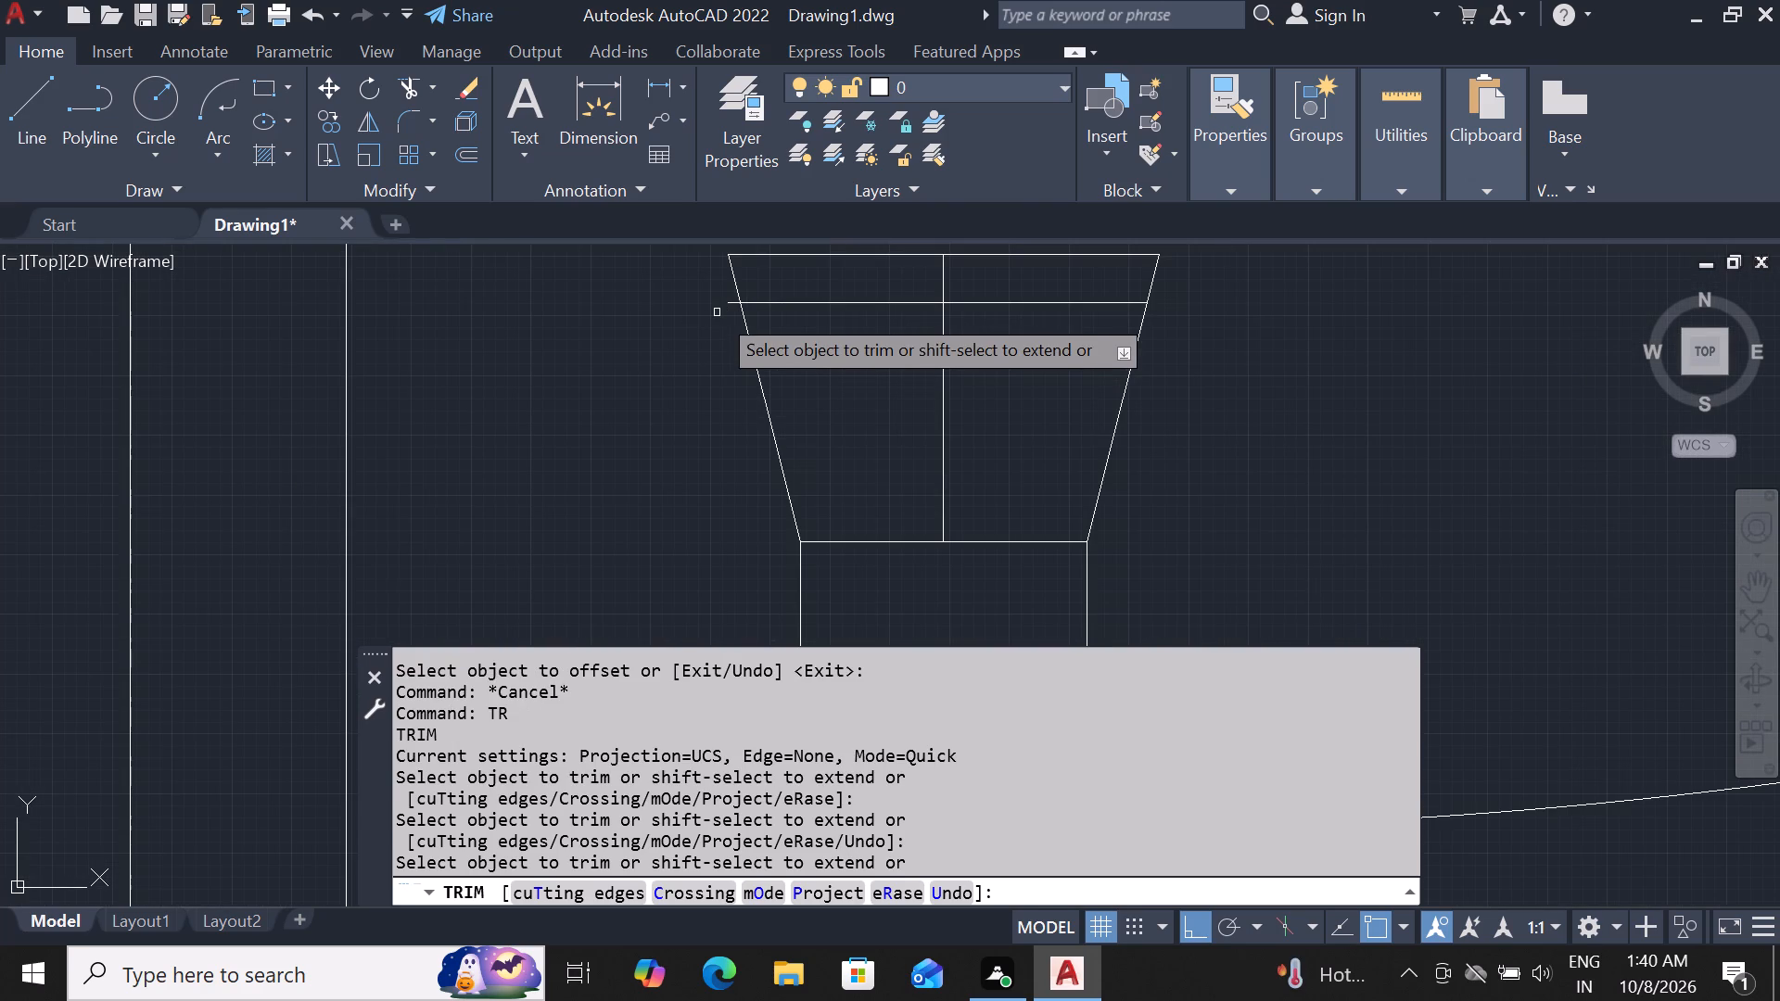
{"action": "left_click", "coordinate": [727, 301]}
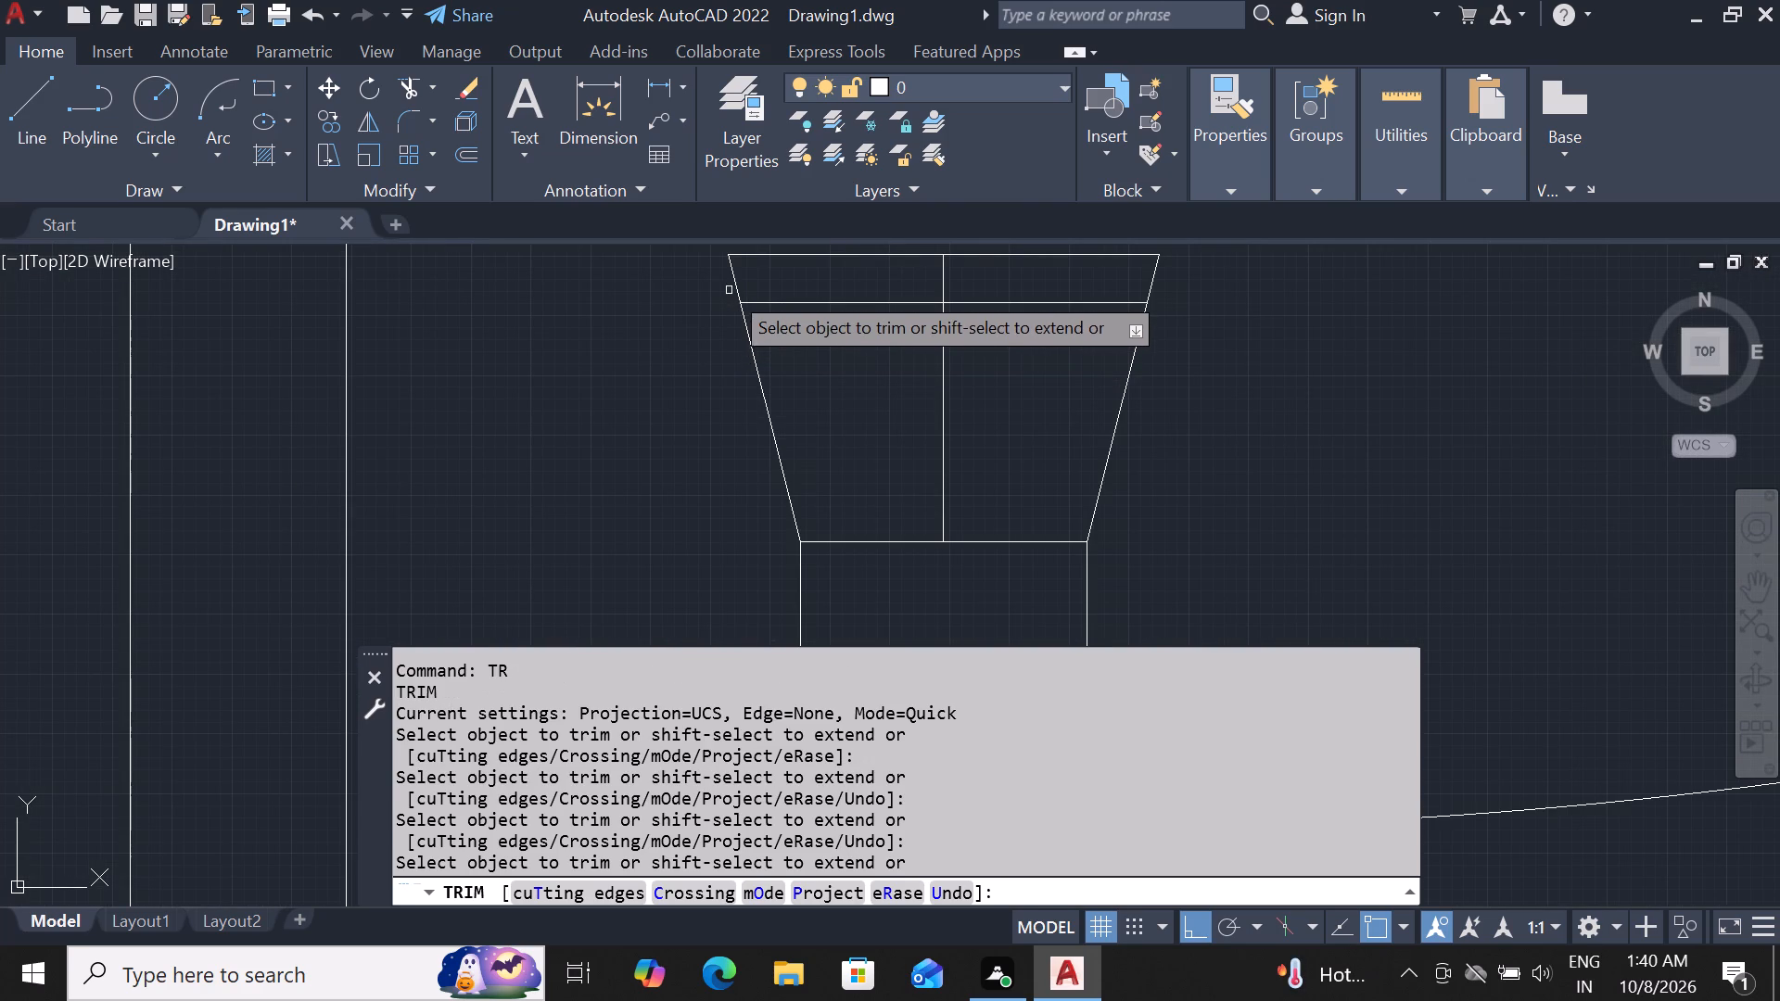
Trim the parts of both slanted cap sides that lie between the two horizontal cap lines.
{"action": "left_click", "coordinate": [735, 284]}
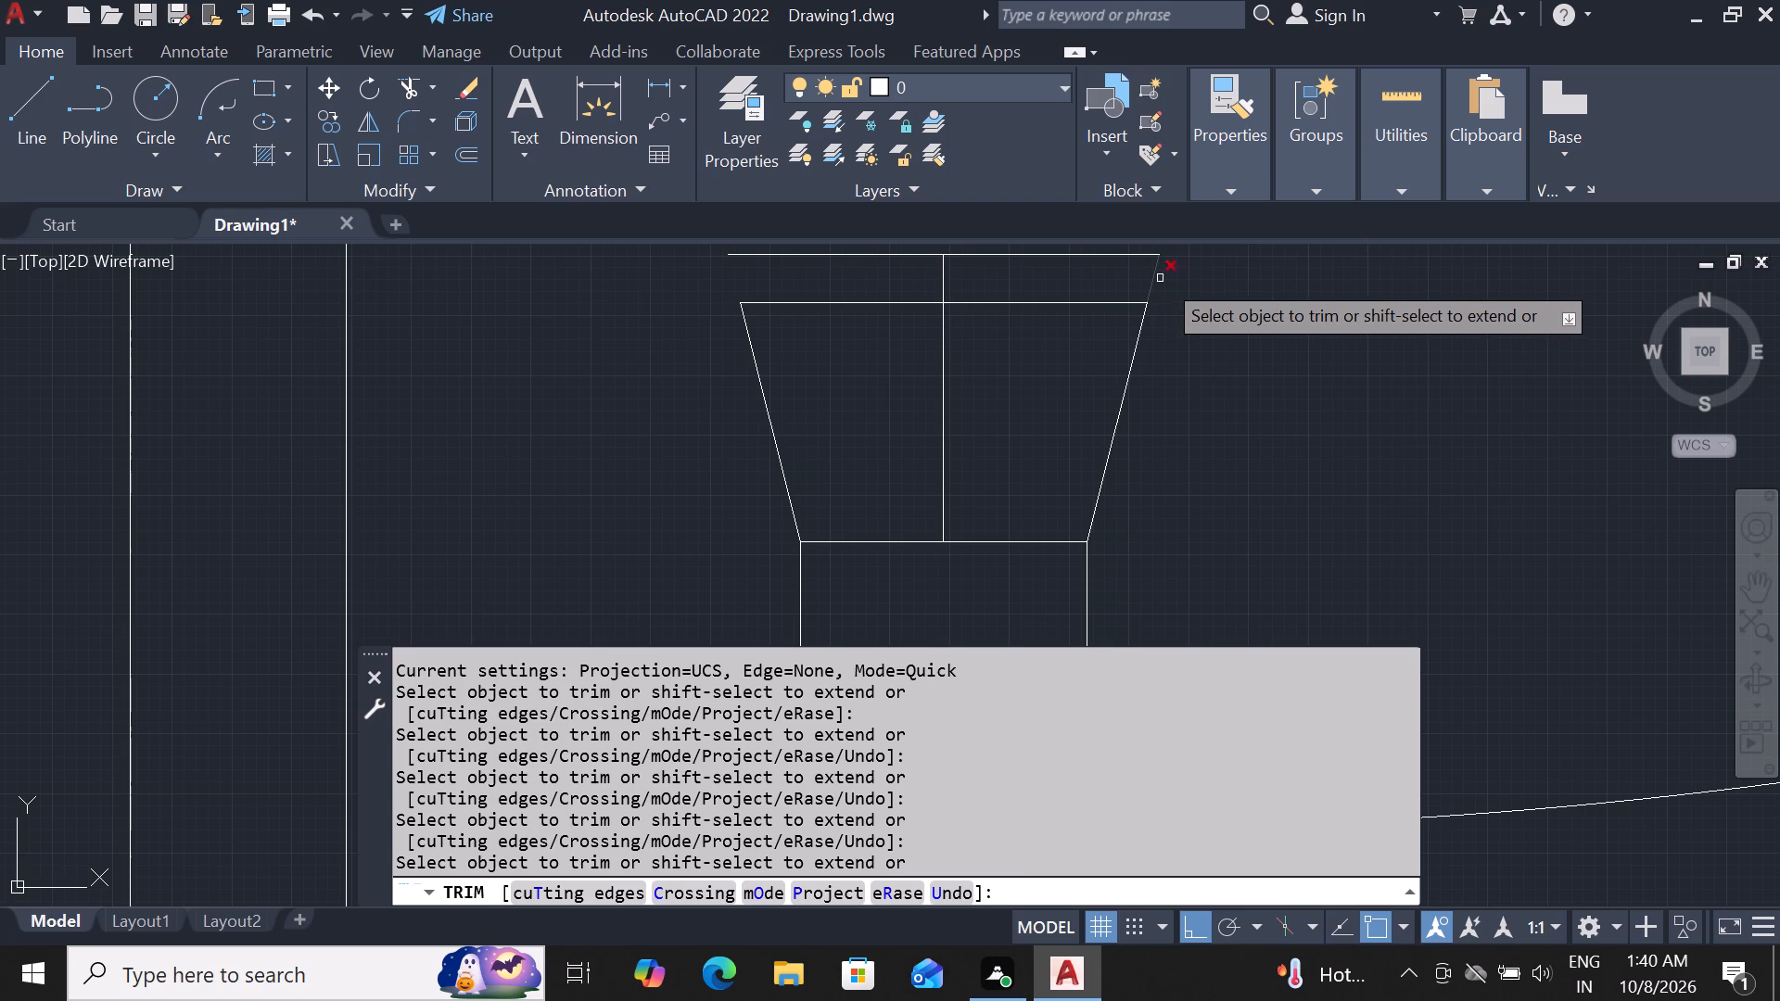
{"action": "left_click", "coordinate": [1151, 278]}
{"action": "key", "text": "Escape"}
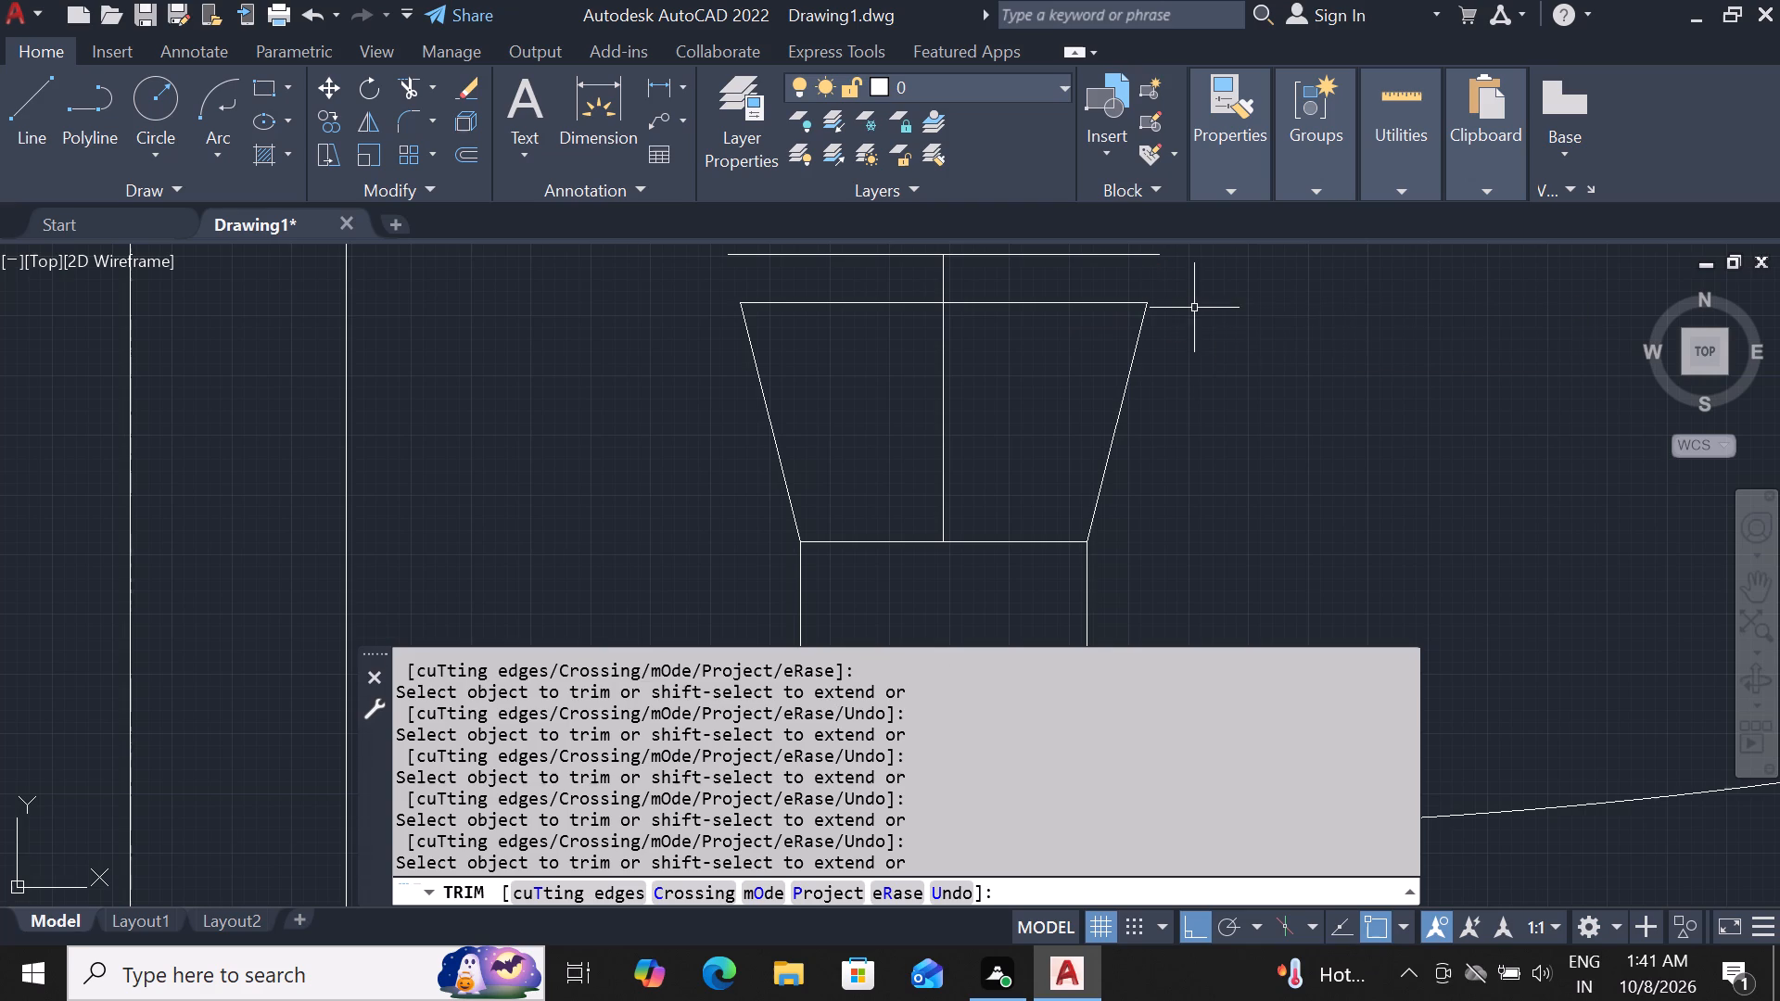
Draw a 2" vertical line from the left end of the cap's lower band line up to its top line.
{"action": "type", "text": "l"}
{"action": "key", "text": "space"}
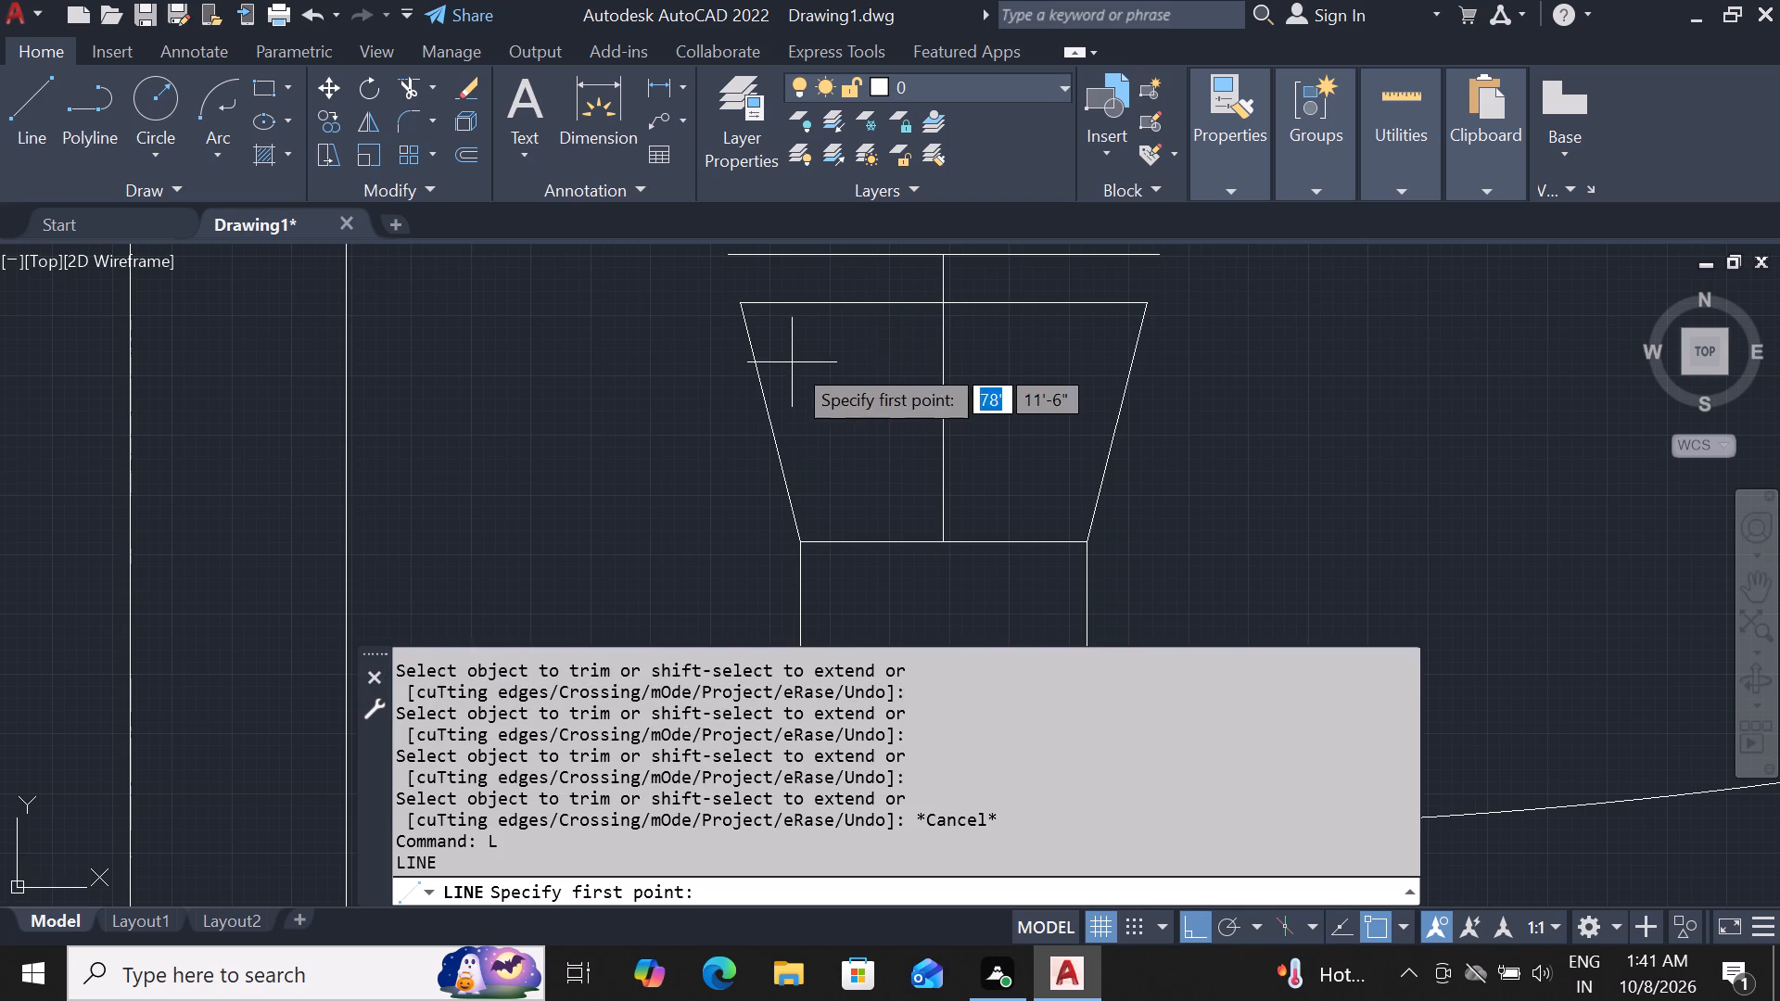
{"action": "left_click", "coordinate": [743, 302]}
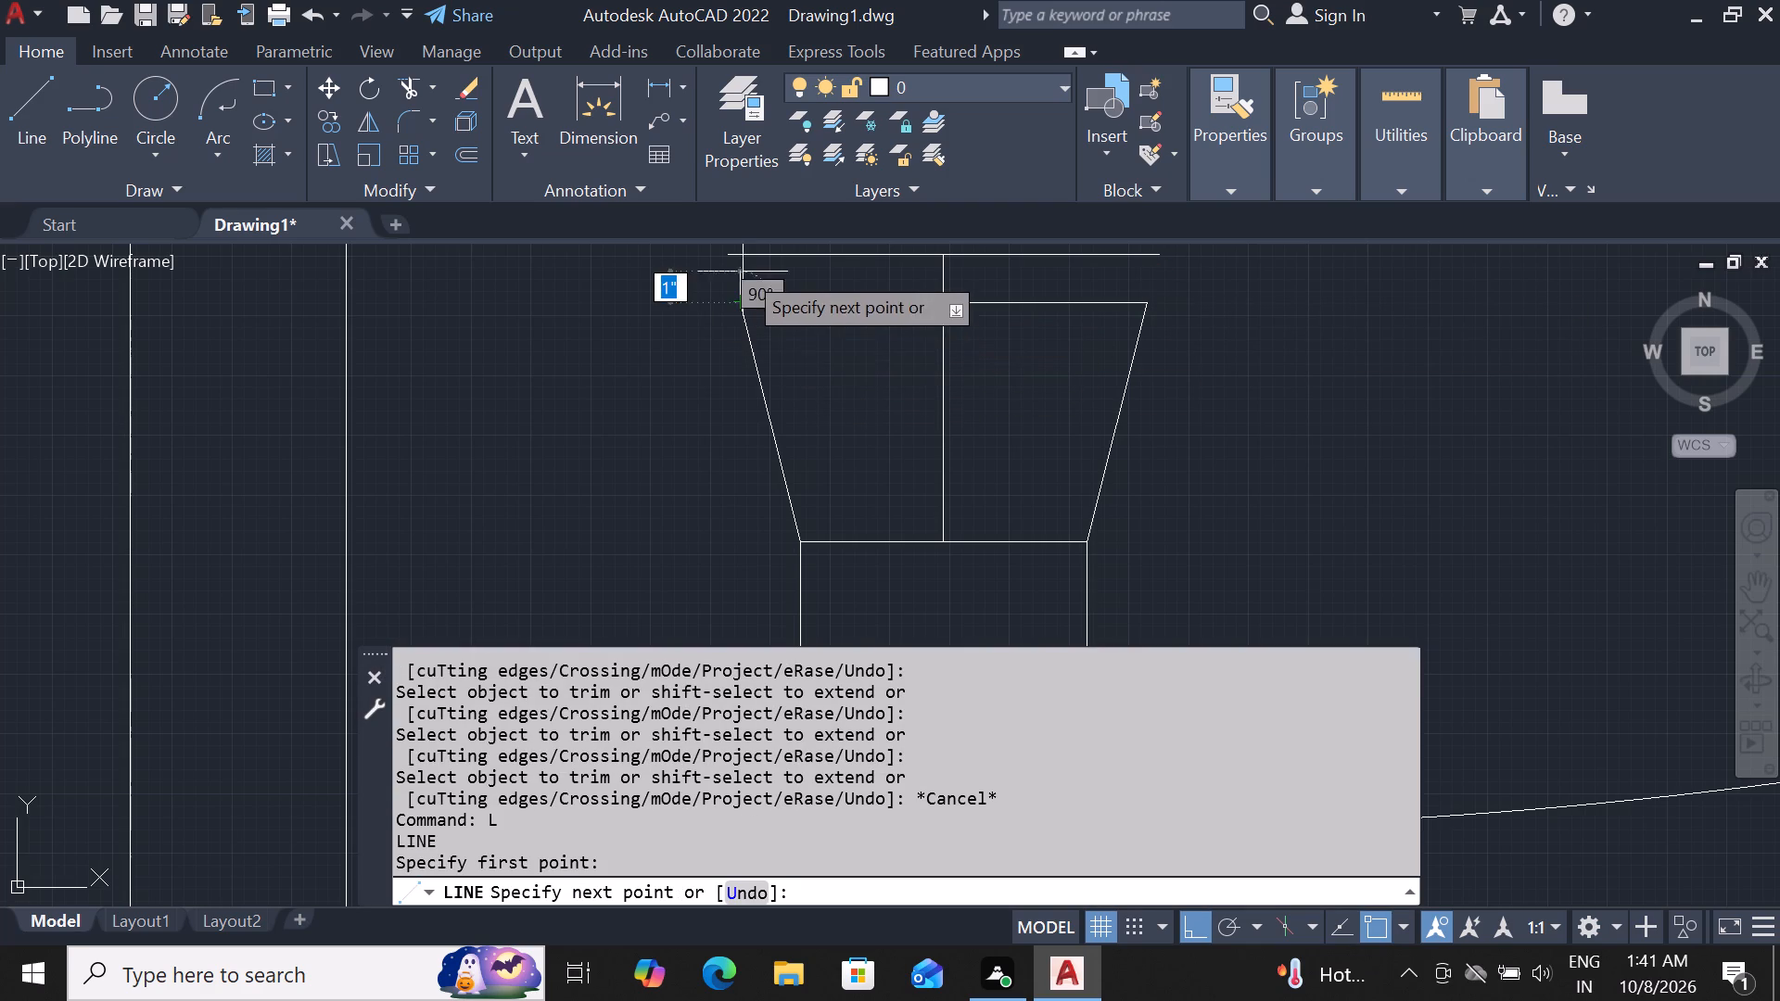
{"action": "scroll", "coordinate": [741, 248], "scroll_direction": "up", "scroll_amount": 1}
{"action": "scroll", "coordinate": [742, 277], "scroll_direction": "down", "scroll_amount": 2}
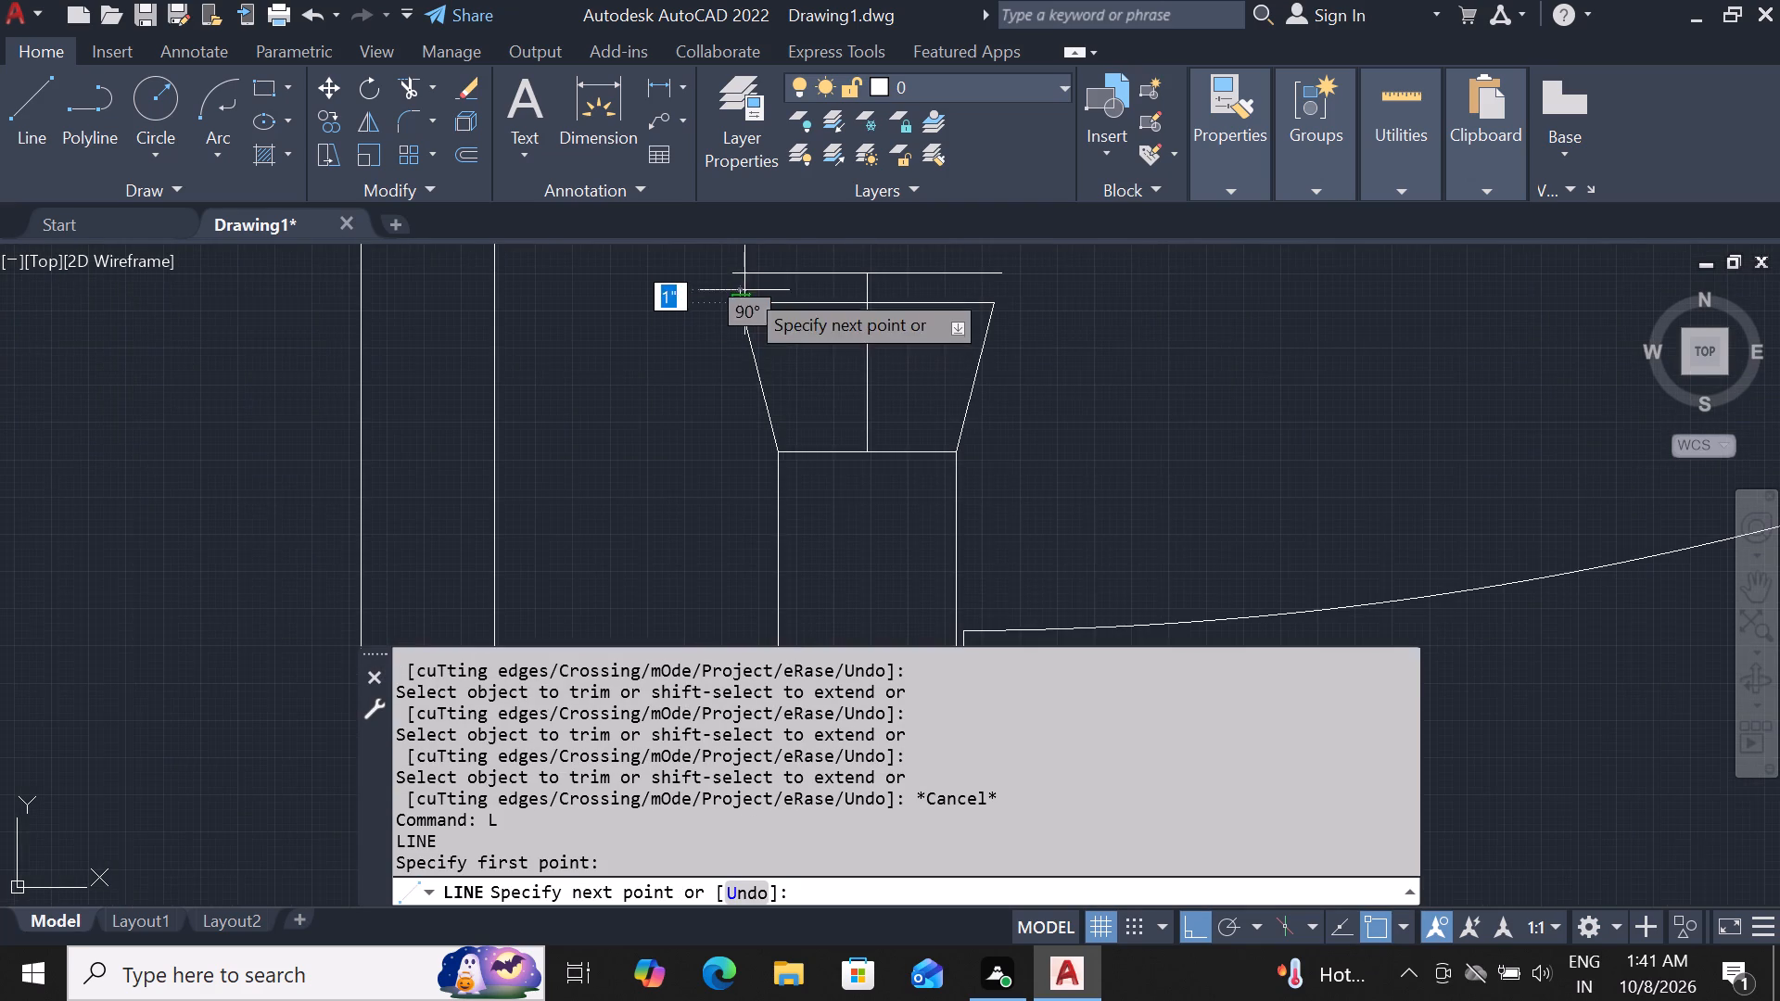
{"action": "scroll", "coordinate": [753, 277], "scroll_direction": "up", "scroll_amount": 3}
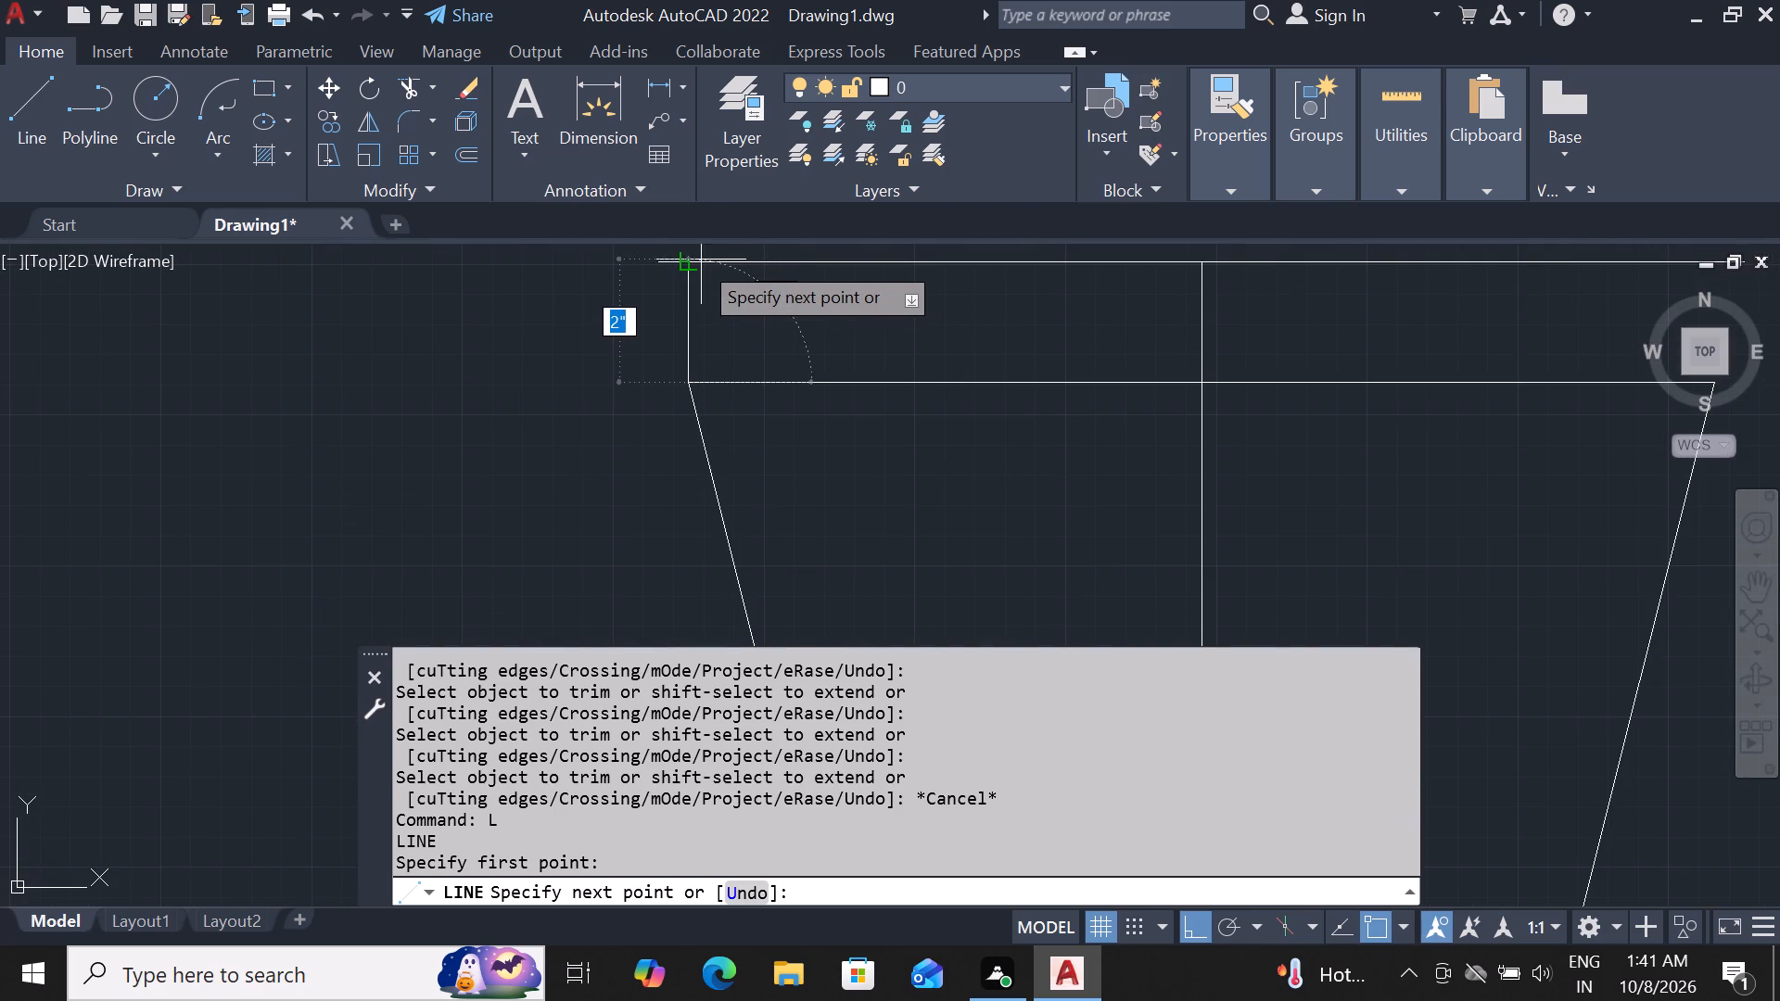
{"action": "left_click", "coordinate": [691, 262]}
{"action": "key", "text": "Escape"}
{"action": "scroll", "coordinate": [843, 323], "scroll_direction": "down", "scroll_amount": 2}
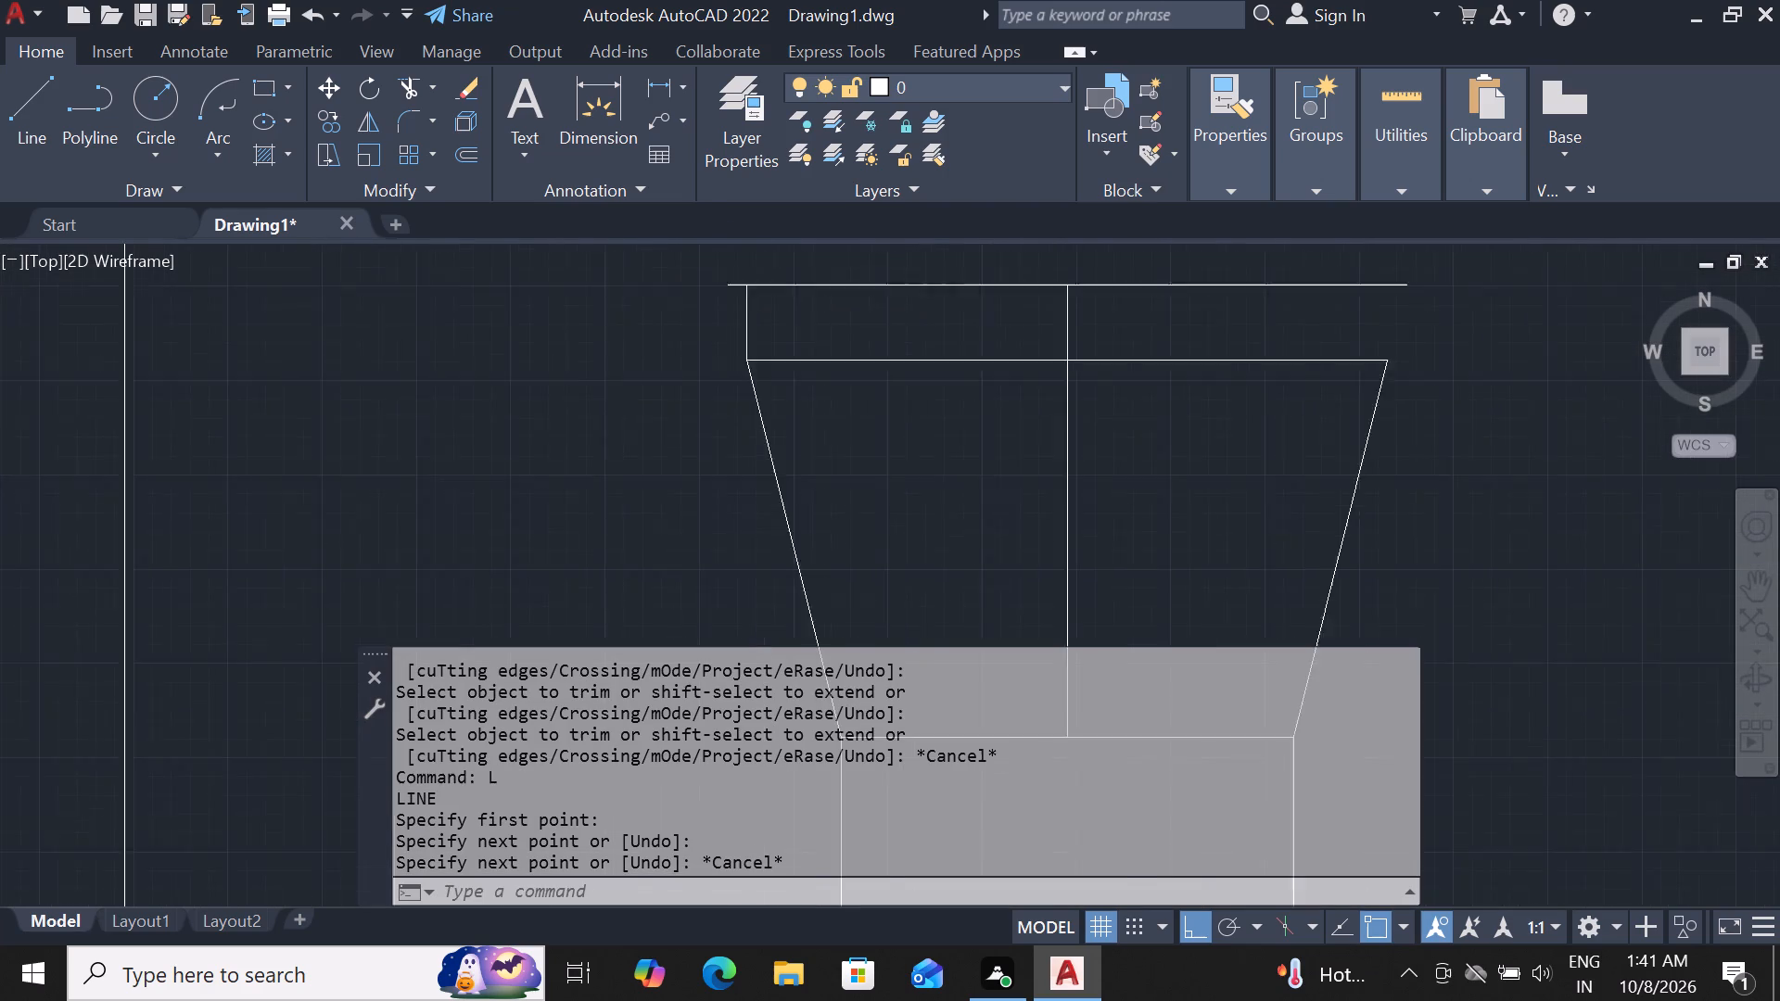
Draw a 2" vertical line from the right end of the cap's lower band line up to its top line.
{"action": "scroll", "coordinate": [1305, 336], "scroll_direction": "up", "scroll_amount": 1}
{"action": "type", "text": "l"}
{"action": "key", "text": "space"}
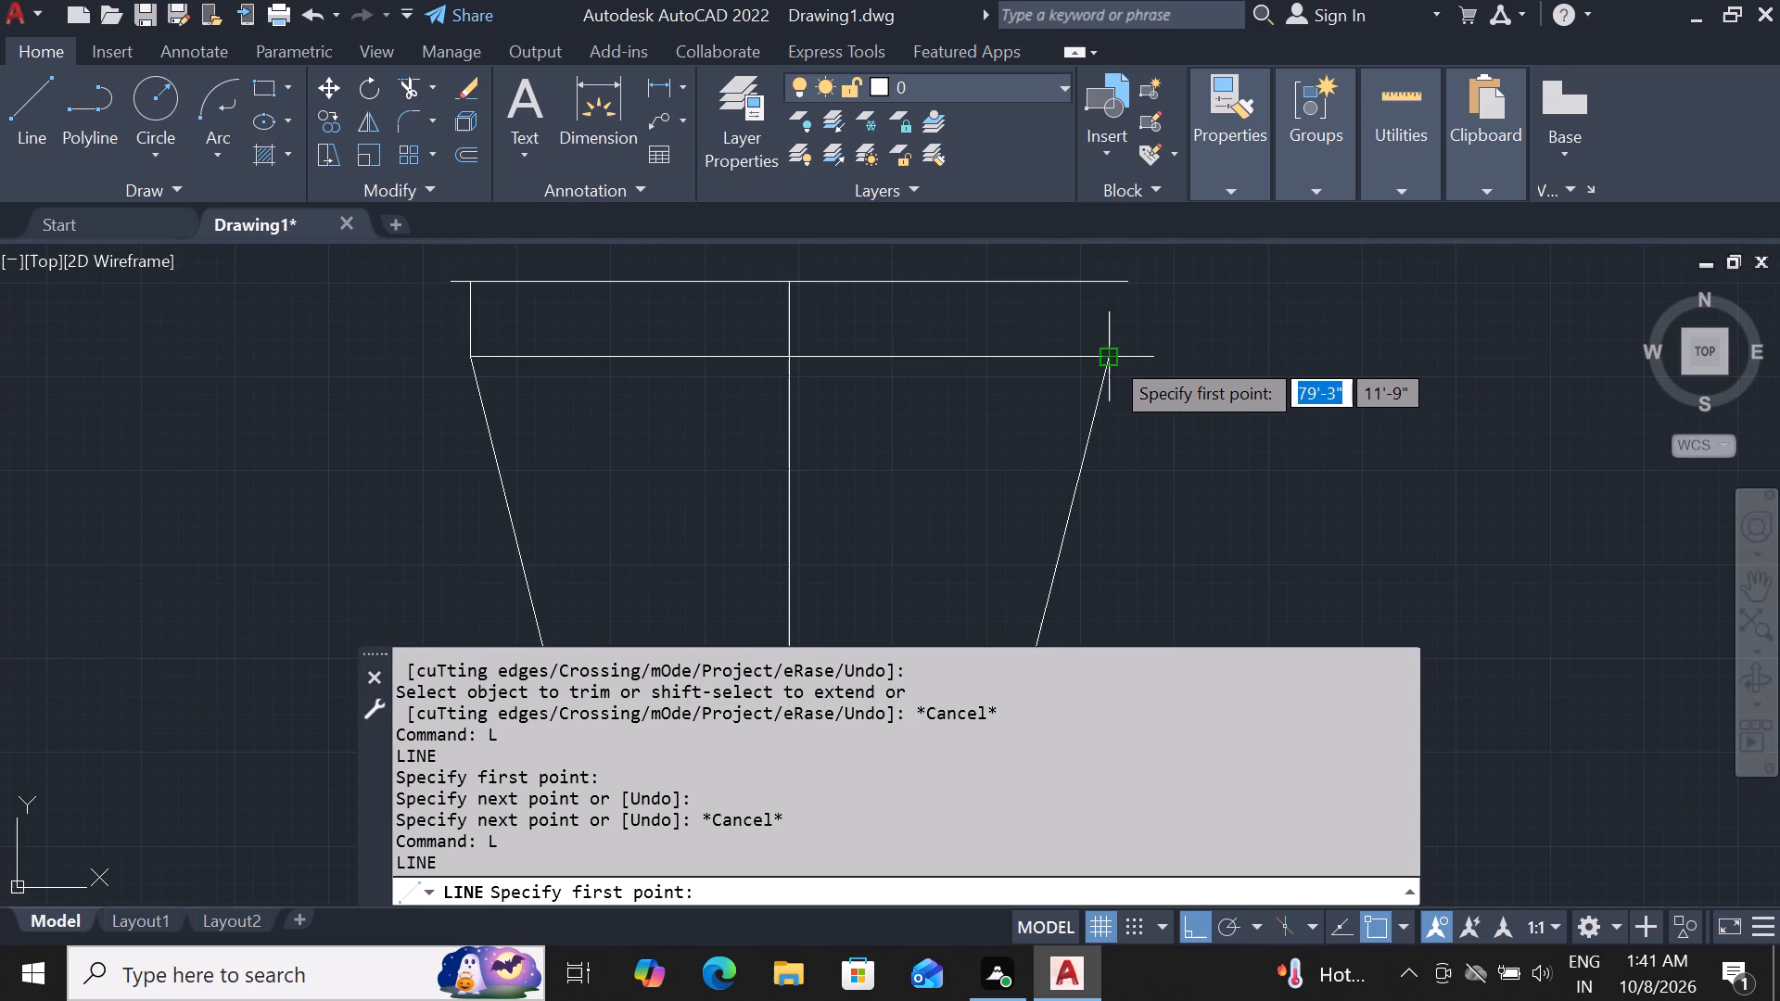
{"action": "left_click", "coordinate": [1110, 356]}
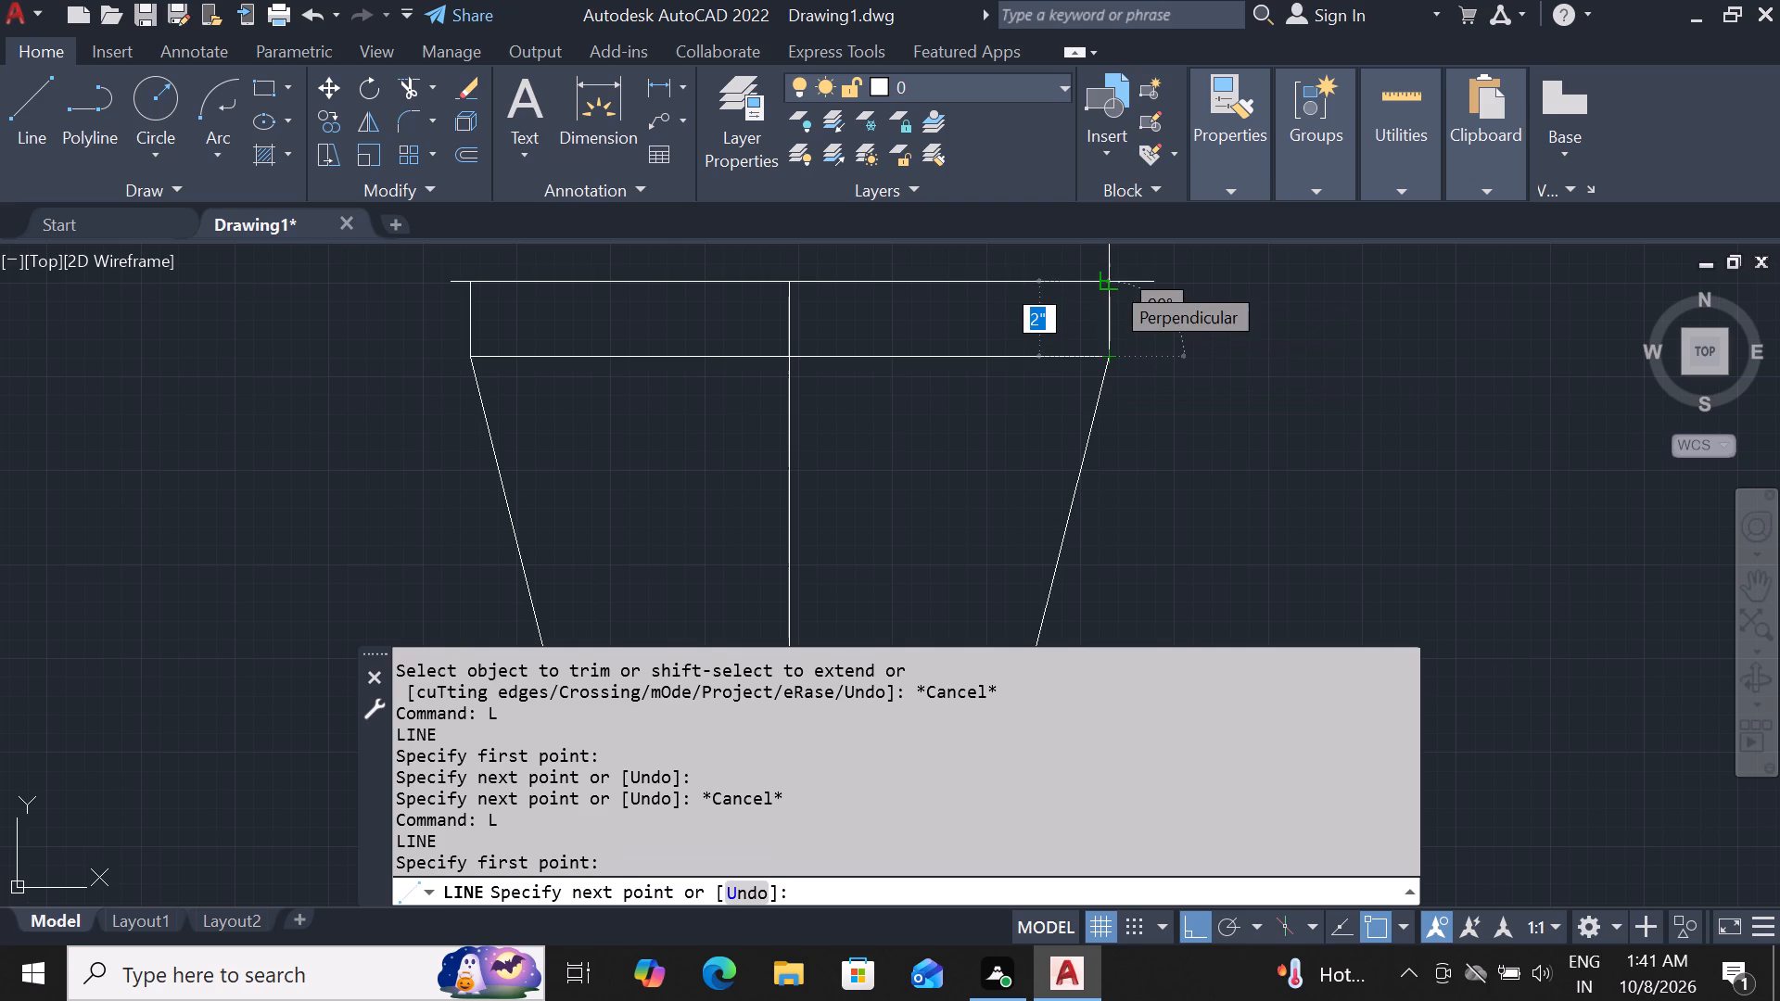
{"action": "left_click", "coordinate": [1110, 280]}
{"action": "key", "text": "Escape"}
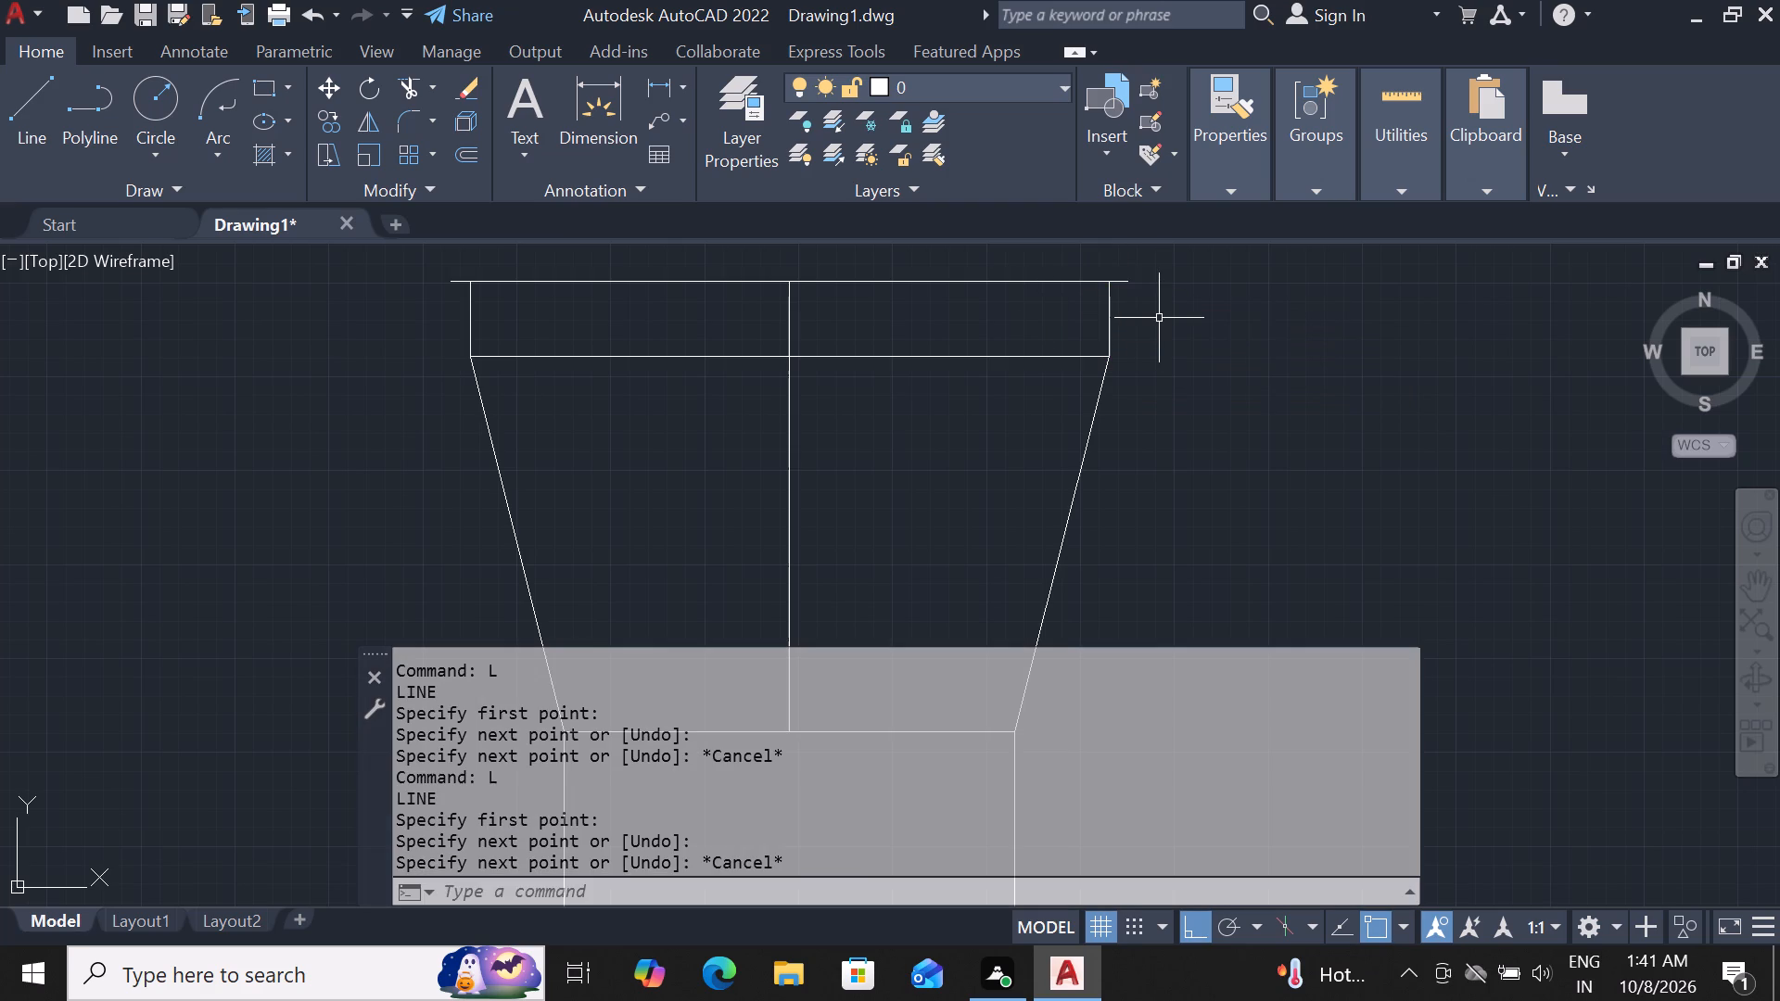
Trim both ends of the cap's top line where they extend past the band's vertical sides.
{"action": "type", "text": "tr"}
{"action": "key", "text": "space"}
{"action": "key", "text": "space"}
{"action": "left_click", "coordinate": [1121, 279]}
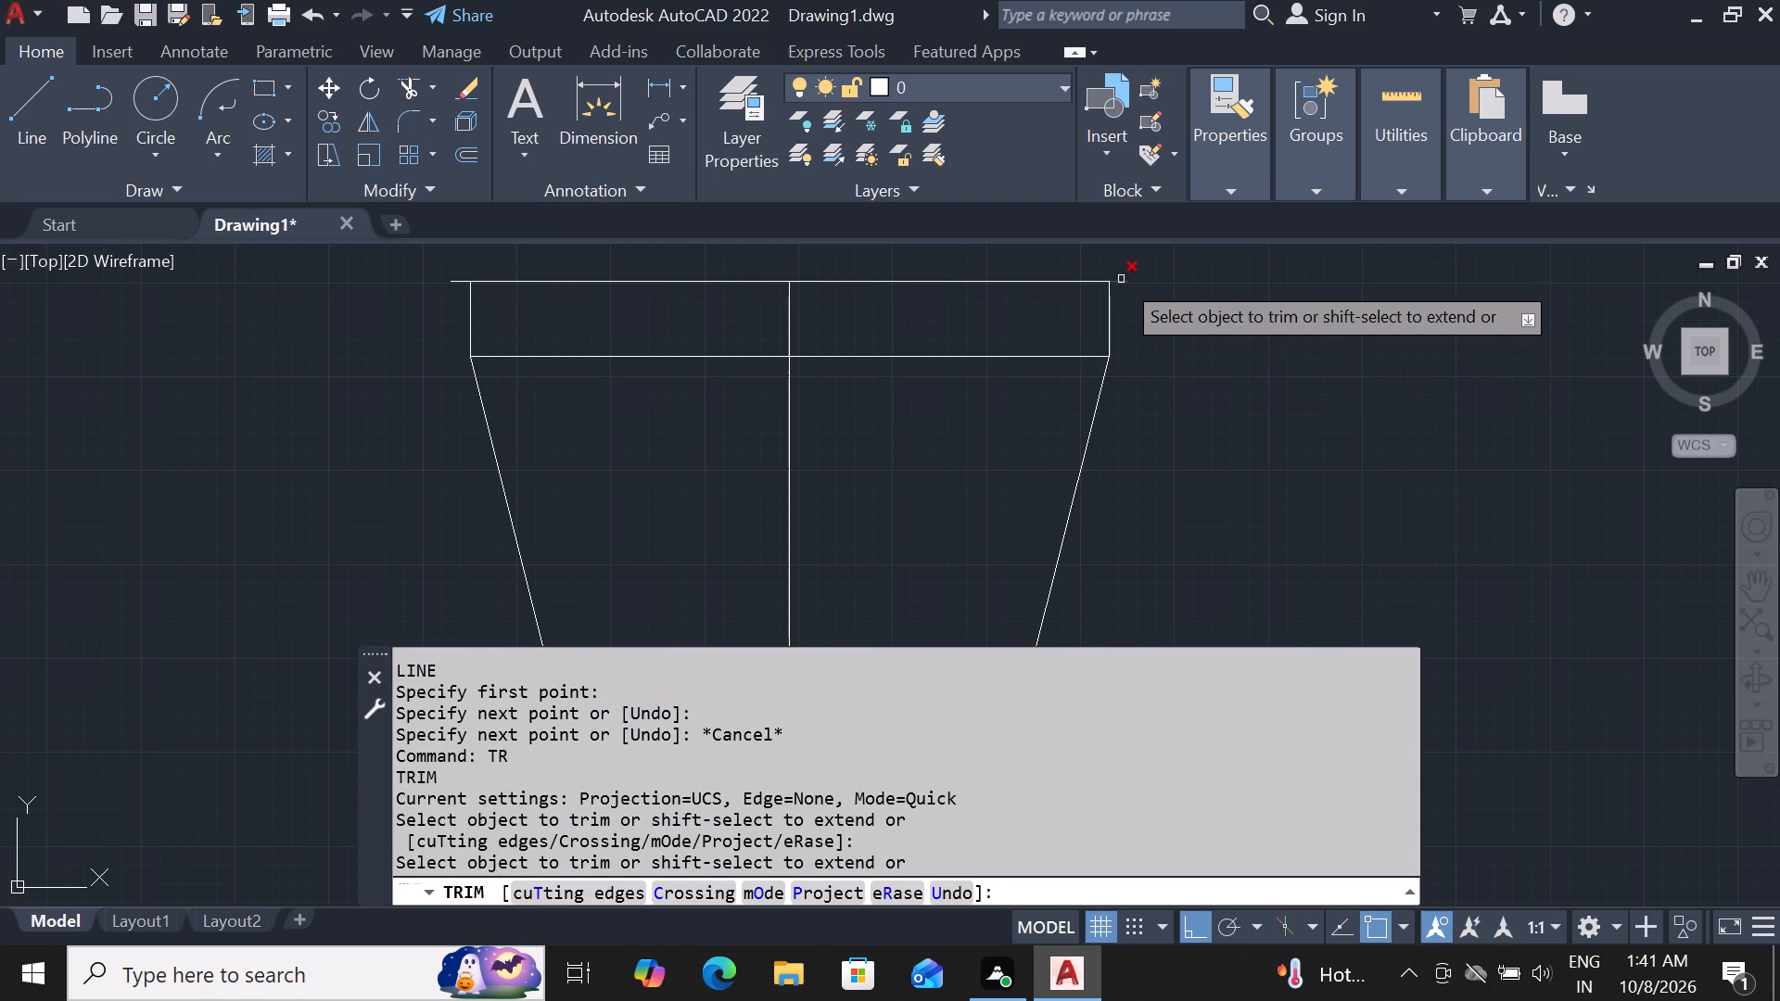
{"action": "left_click", "coordinate": [461, 279]}
{"action": "scroll", "coordinate": [573, 391], "scroll_direction": "down", "scroll_amount": 2}
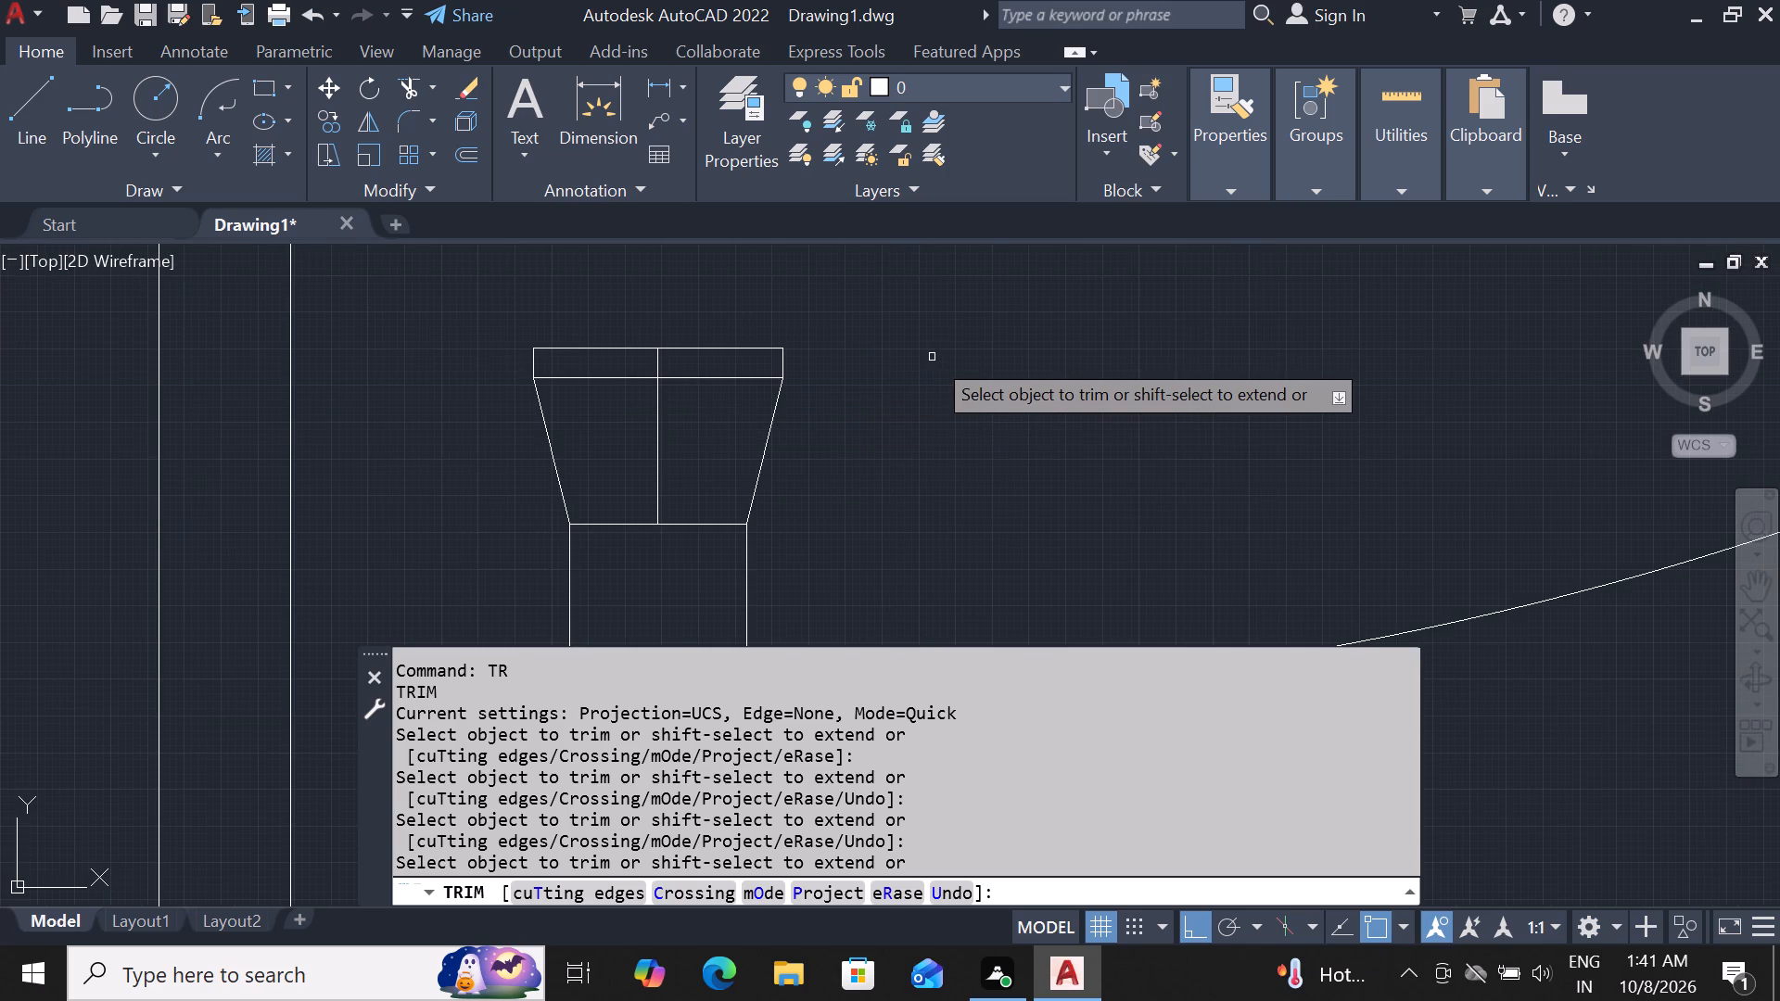
{"action": "scroll", "coordinate": [932, 356], "scroll_direction": "down", "scroll_amount": 3}
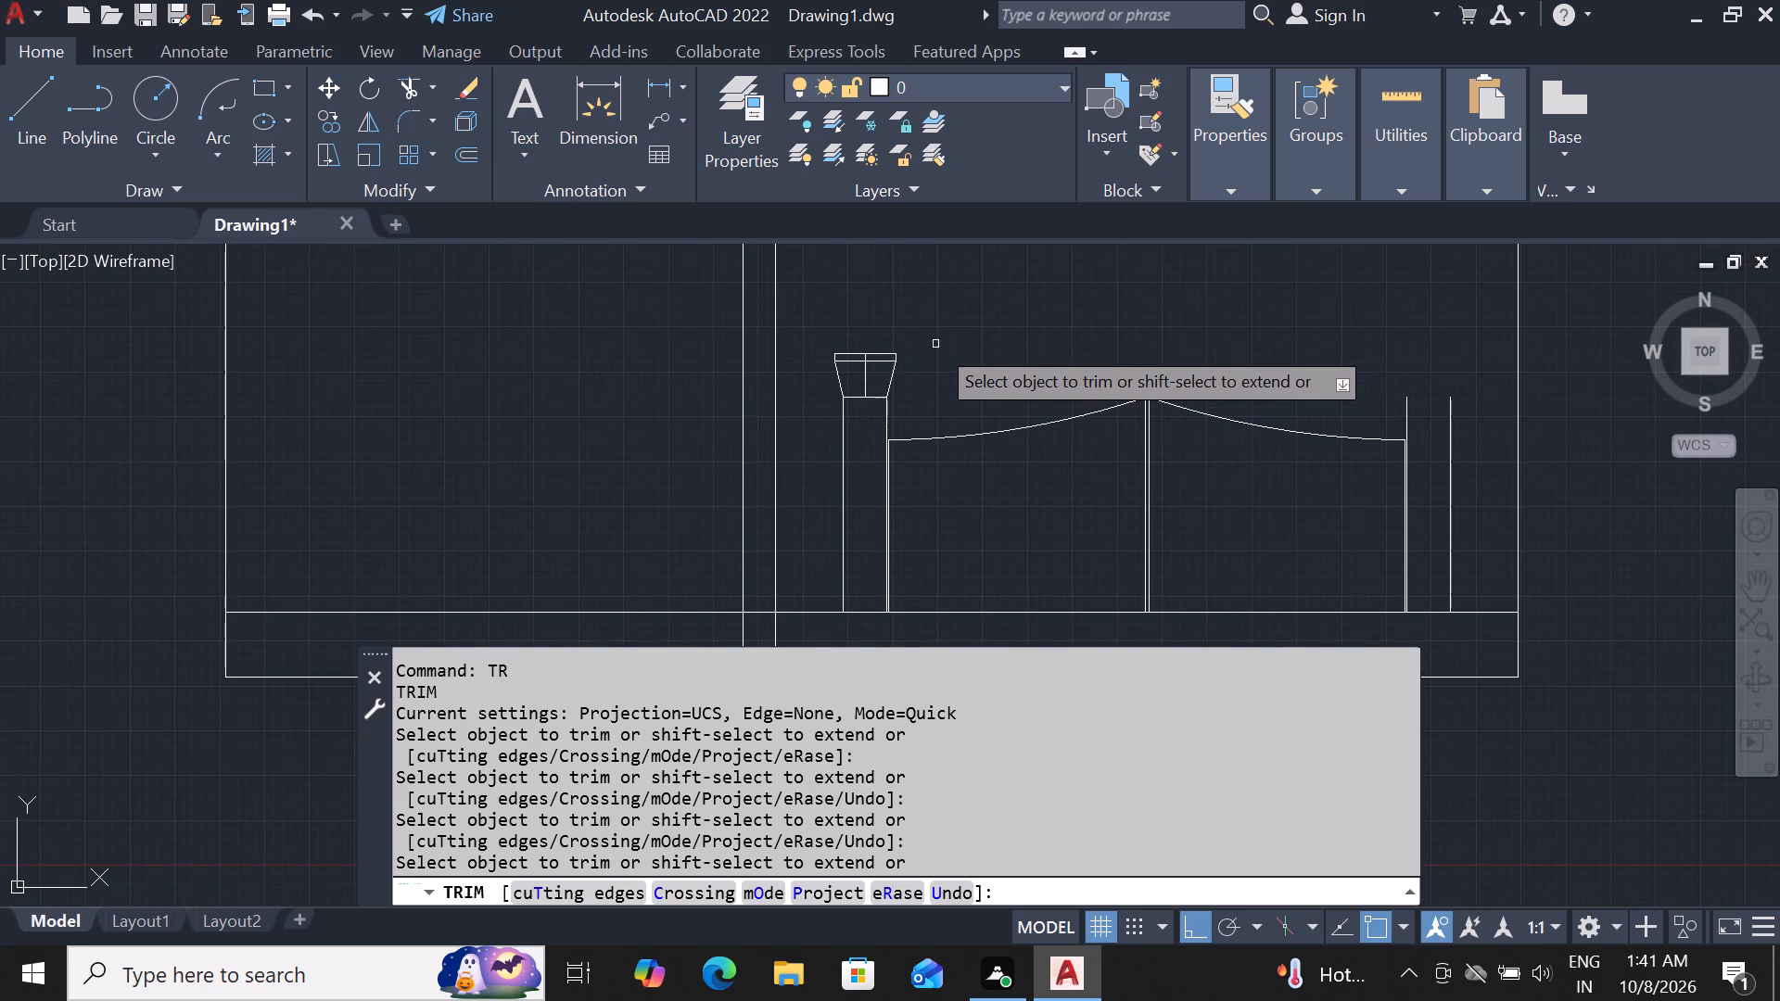
{"action": "scroll", "coordinate": [935, 344], "scroll_direction": "down", "scroll_amount": 1}
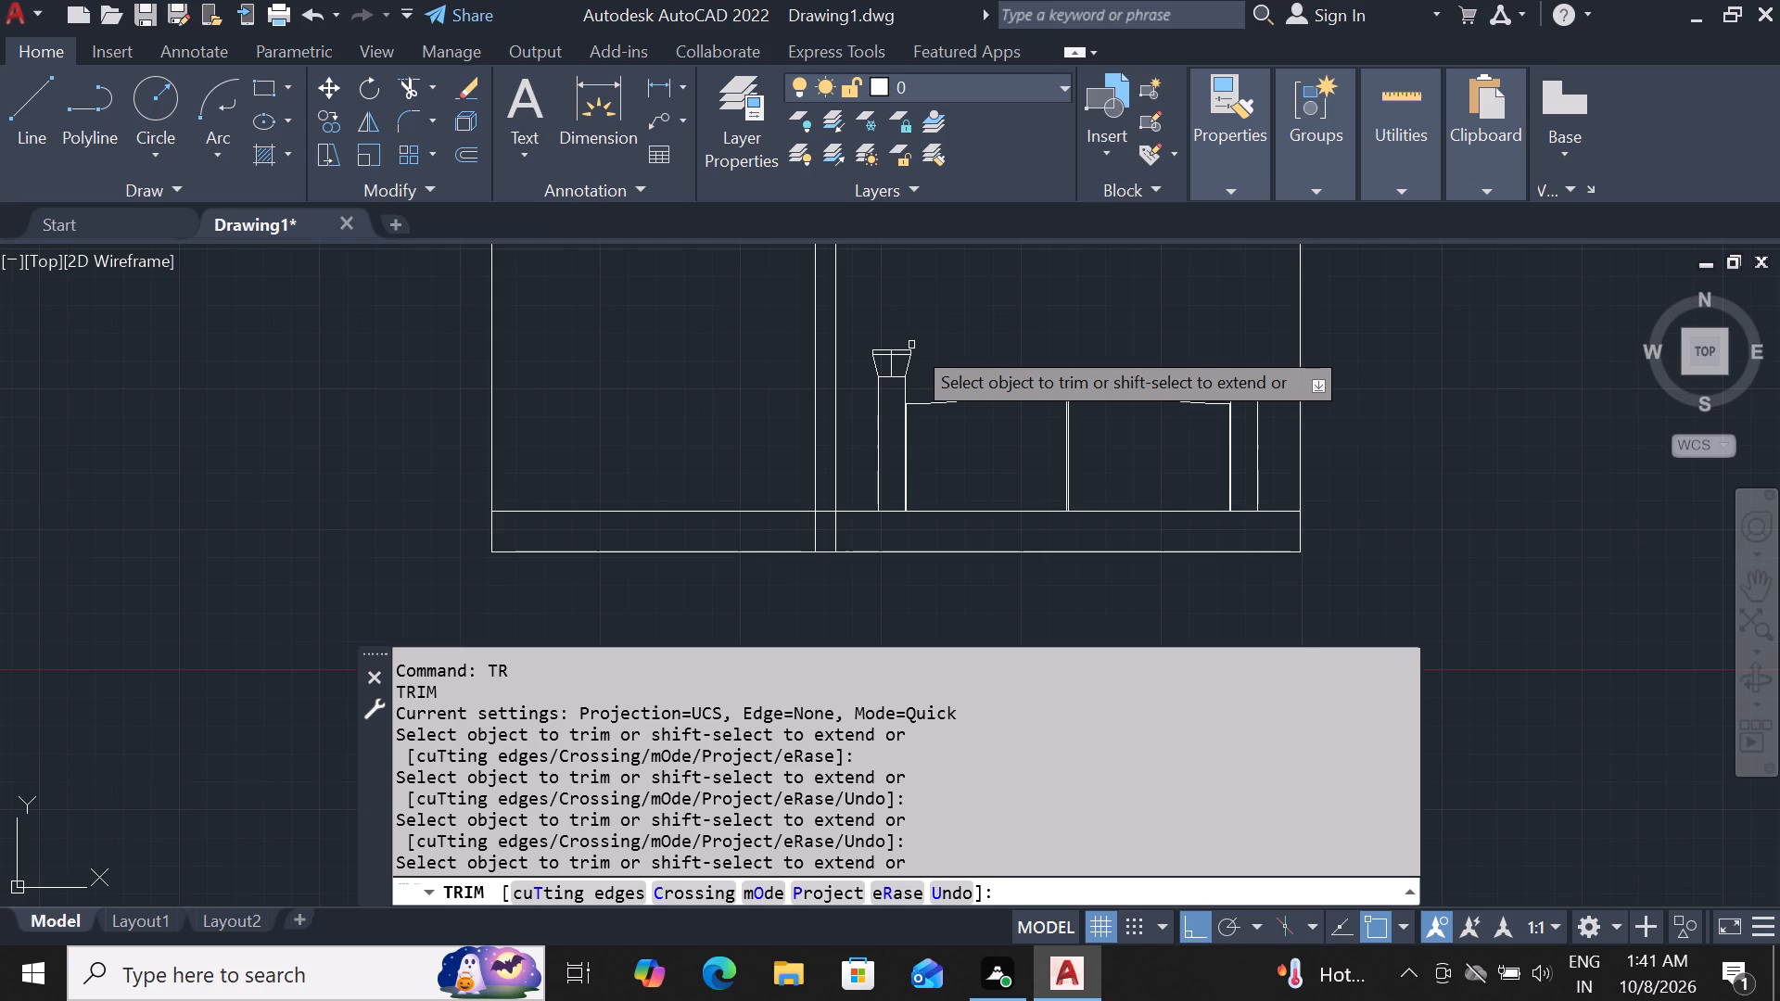
{"action": "scroll", "coordinate": [911, 345], "scroll_direction": "up", "scroll_amount": 2}
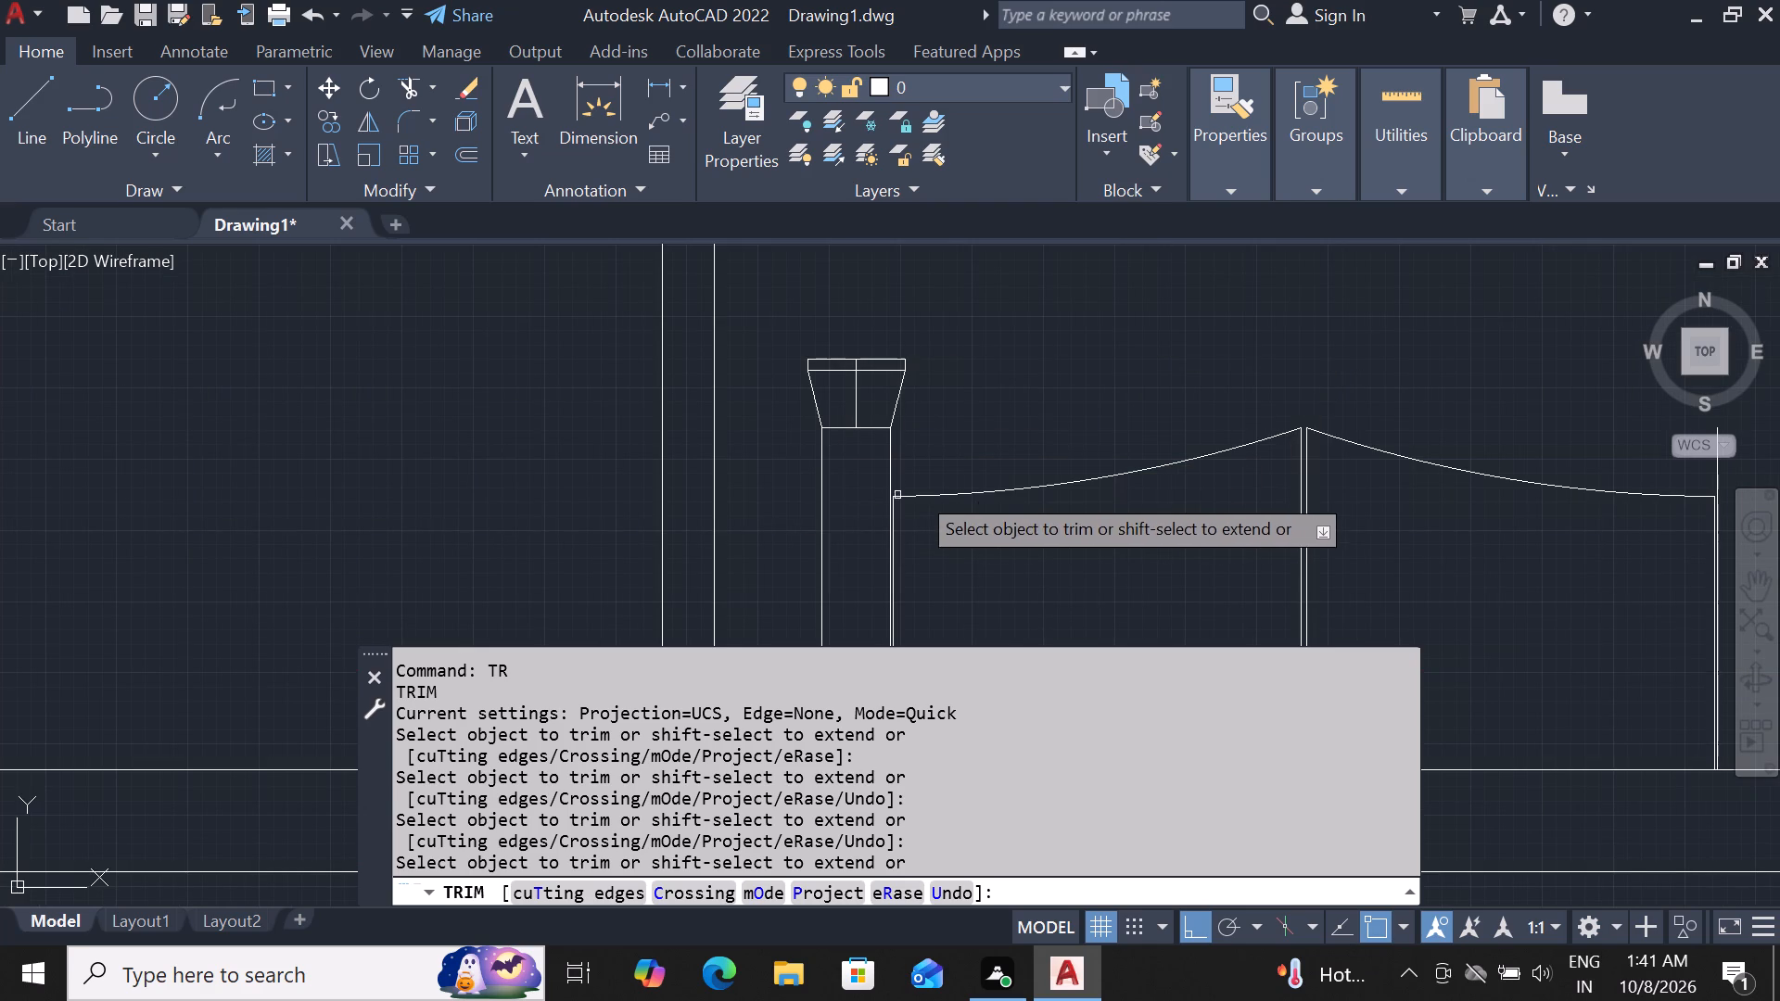
{"action": "key", "text": "Escape"}
Draw a two-point circle about 1'-0" in diameter, standing on the cap's top line at the vertical centre line.
{"action": "scroll", "coordinate": [861, 369], "scroll_direction": "up", "scroll_amount": 1}
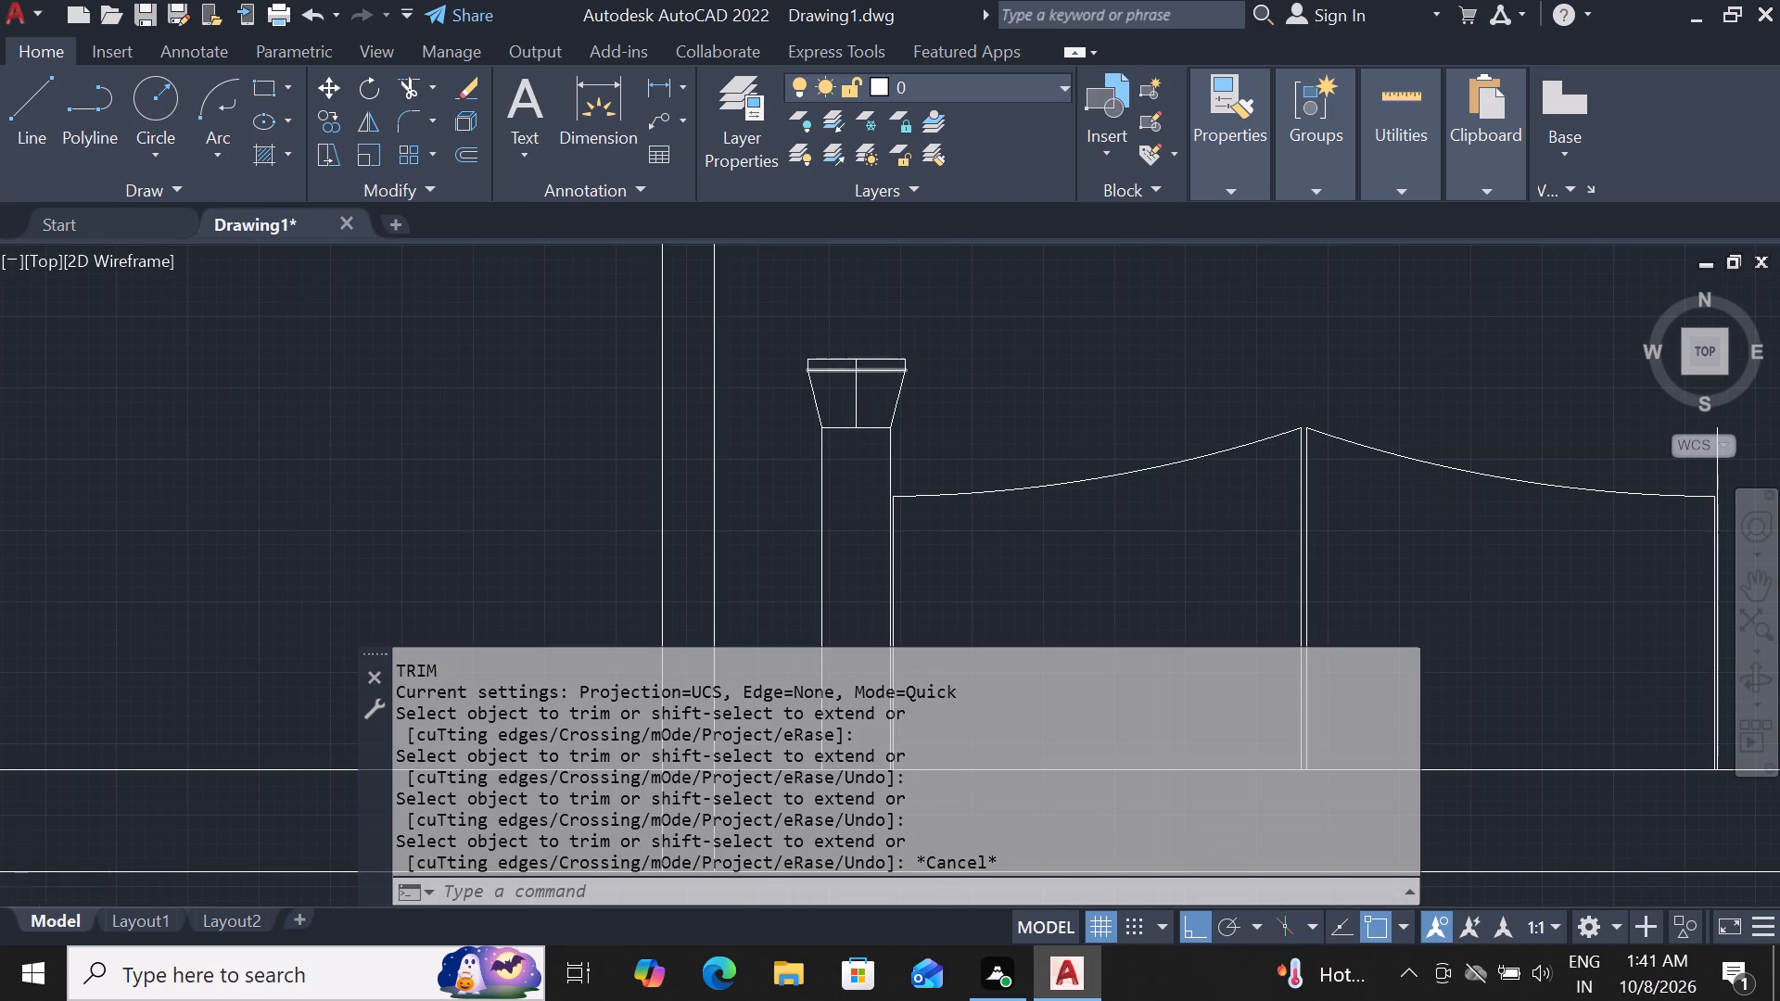
{"action": "scroll", "coordinate": [861, 369], "scroll_direction": "up", "scroll_amount": 1}
{"action": "type", "text": "c"}
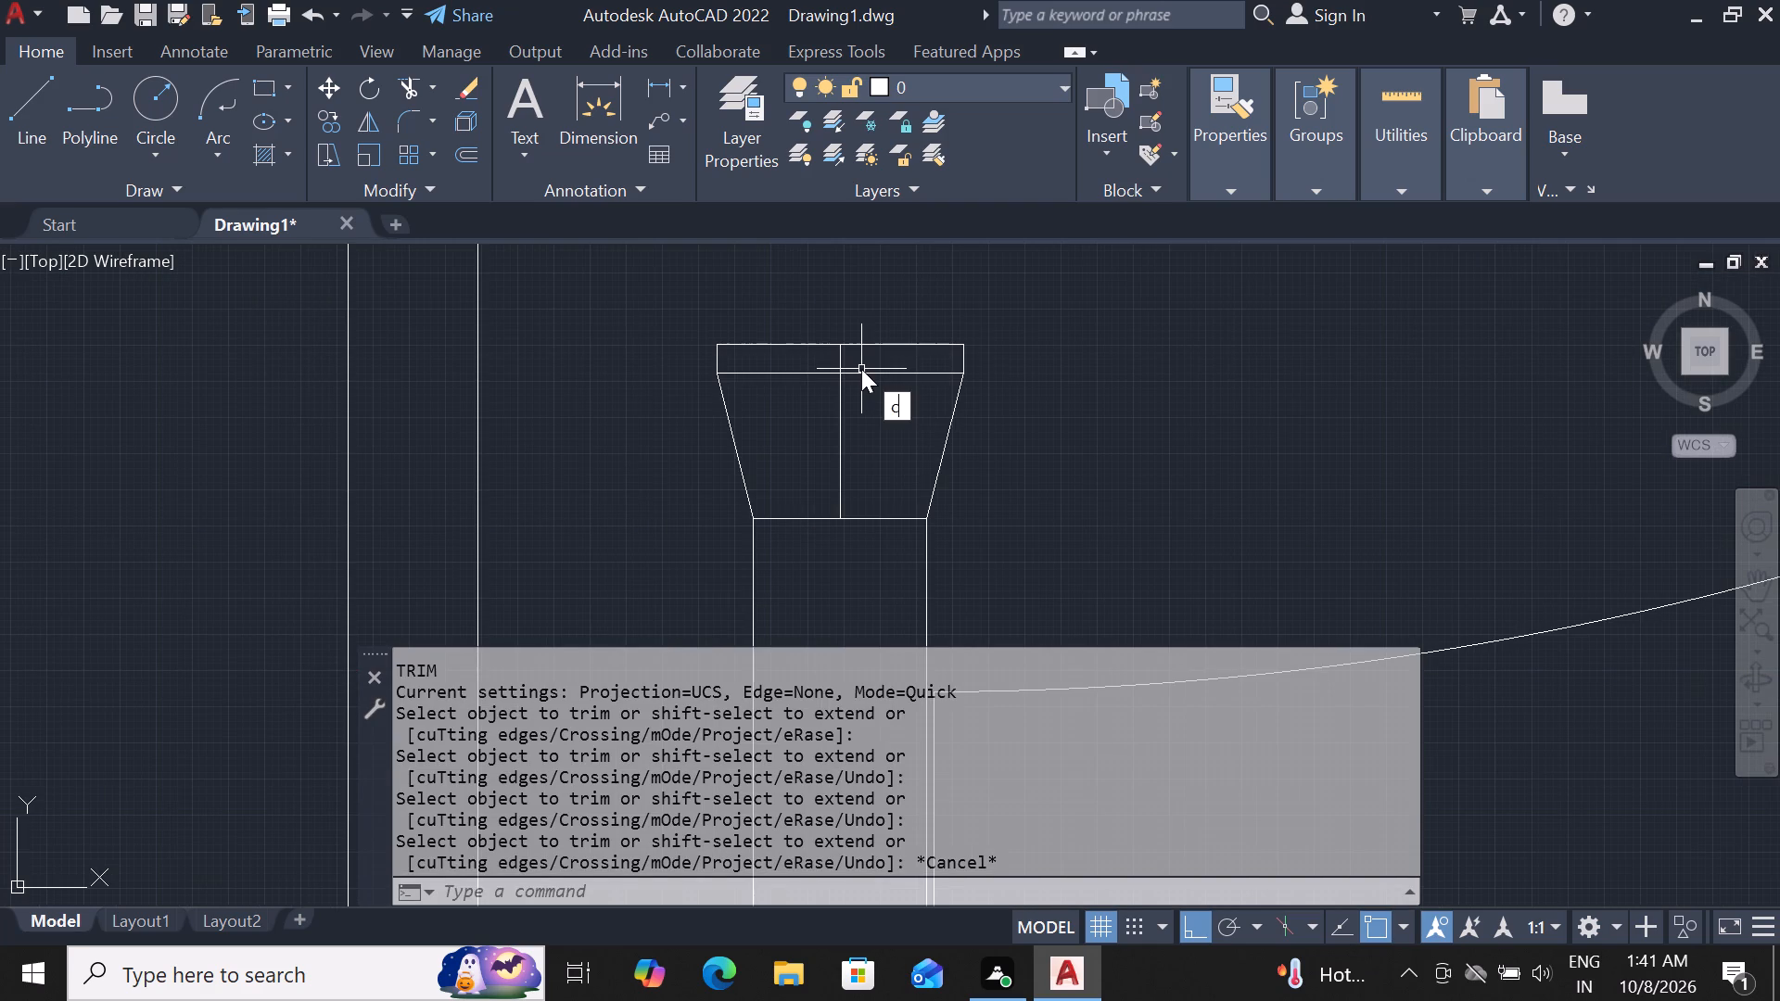
{"action": "key", "text": "space"}
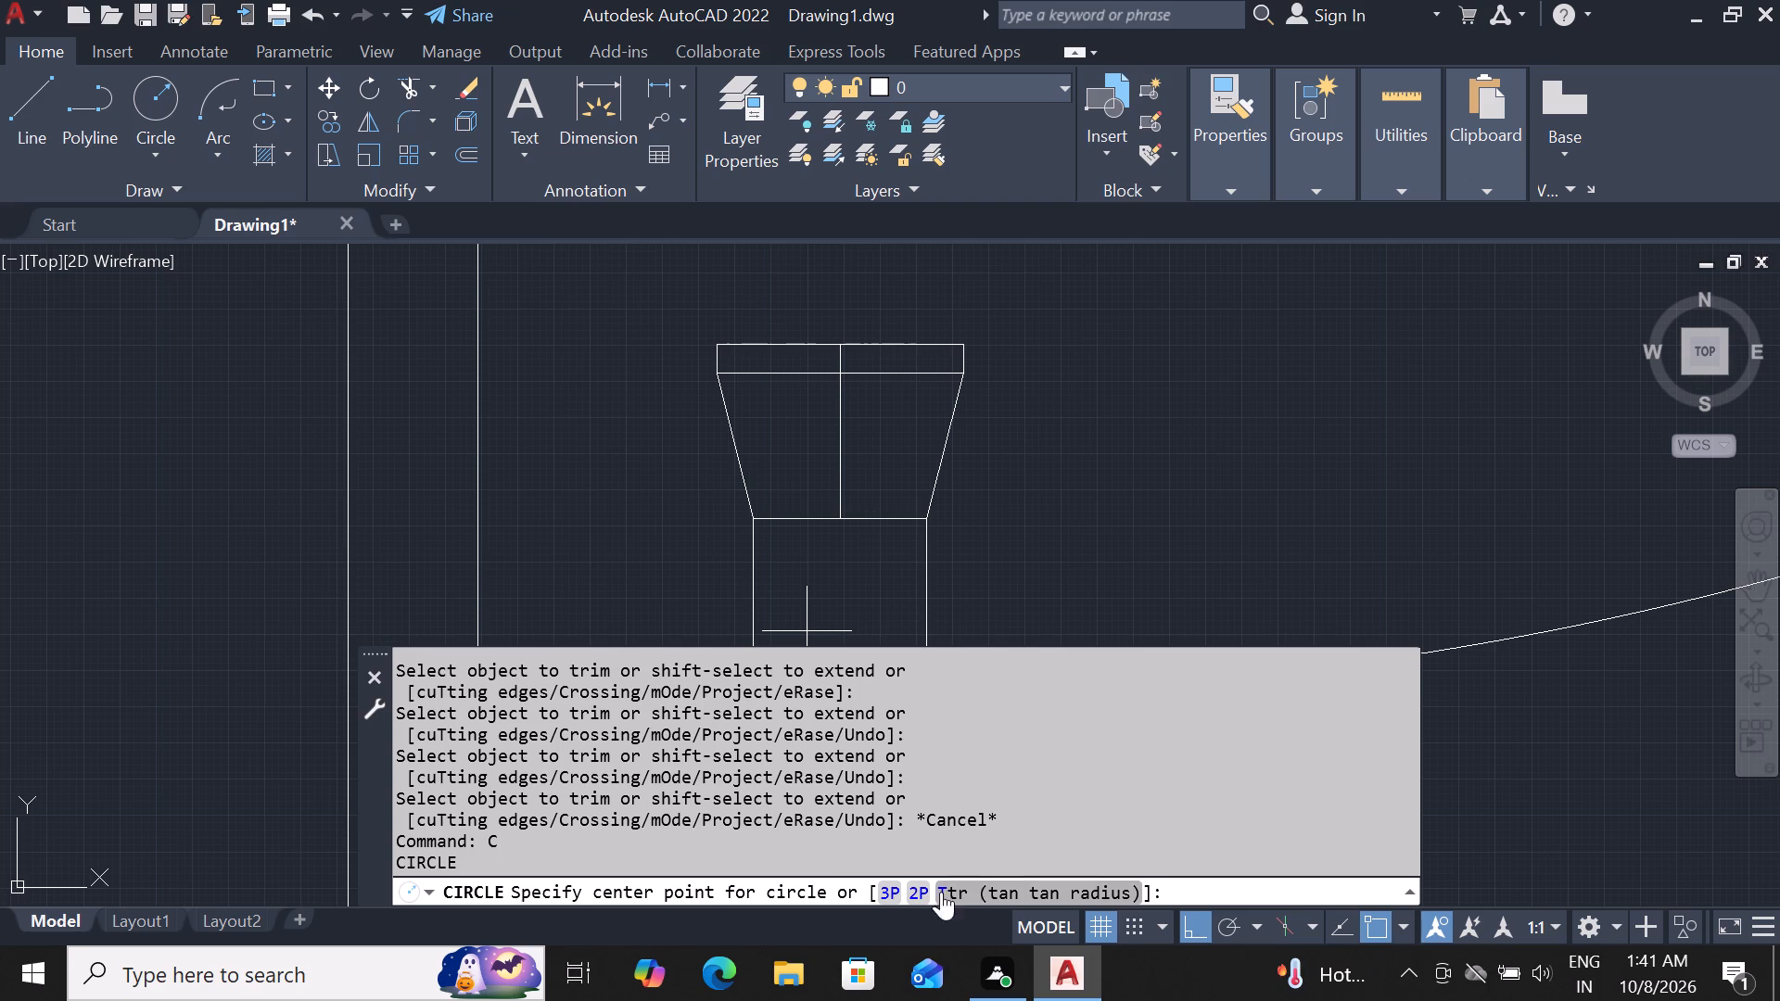
{"action": "left_click", "coordinate": [921, 905]}
{"action": "left_click", "coordinate": [921, 893]}
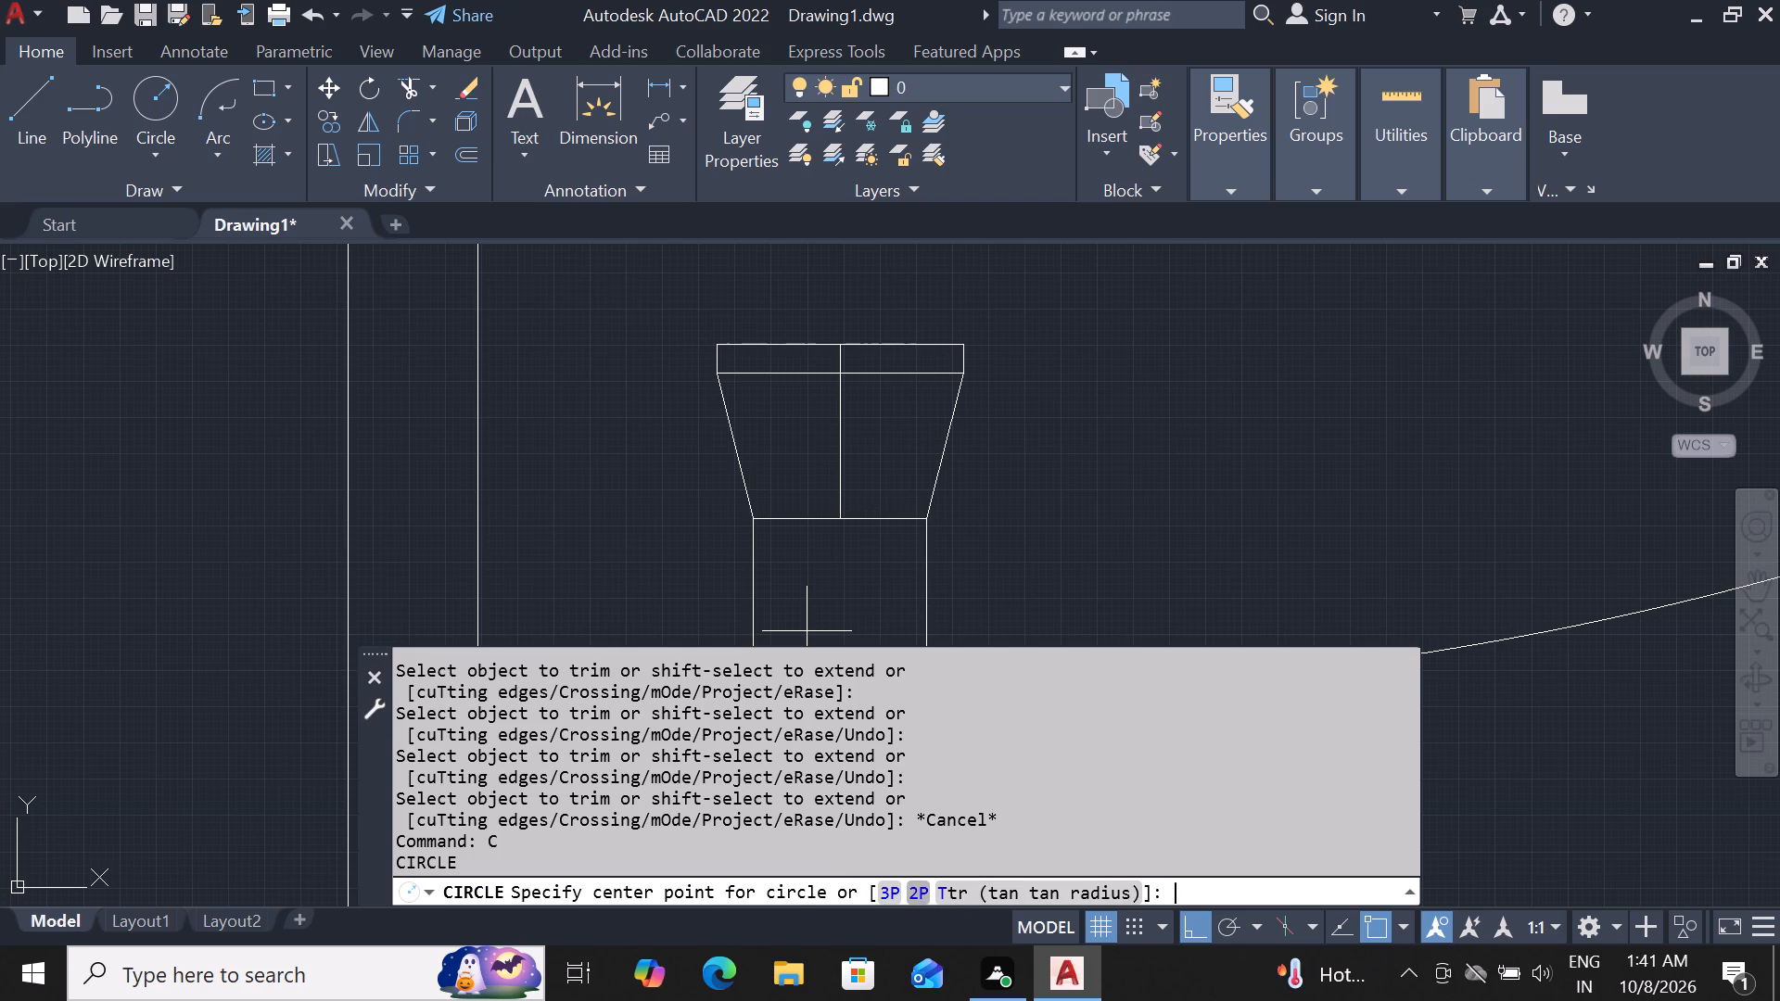
{"action": "left_click", "coordinate": [839, 341]}
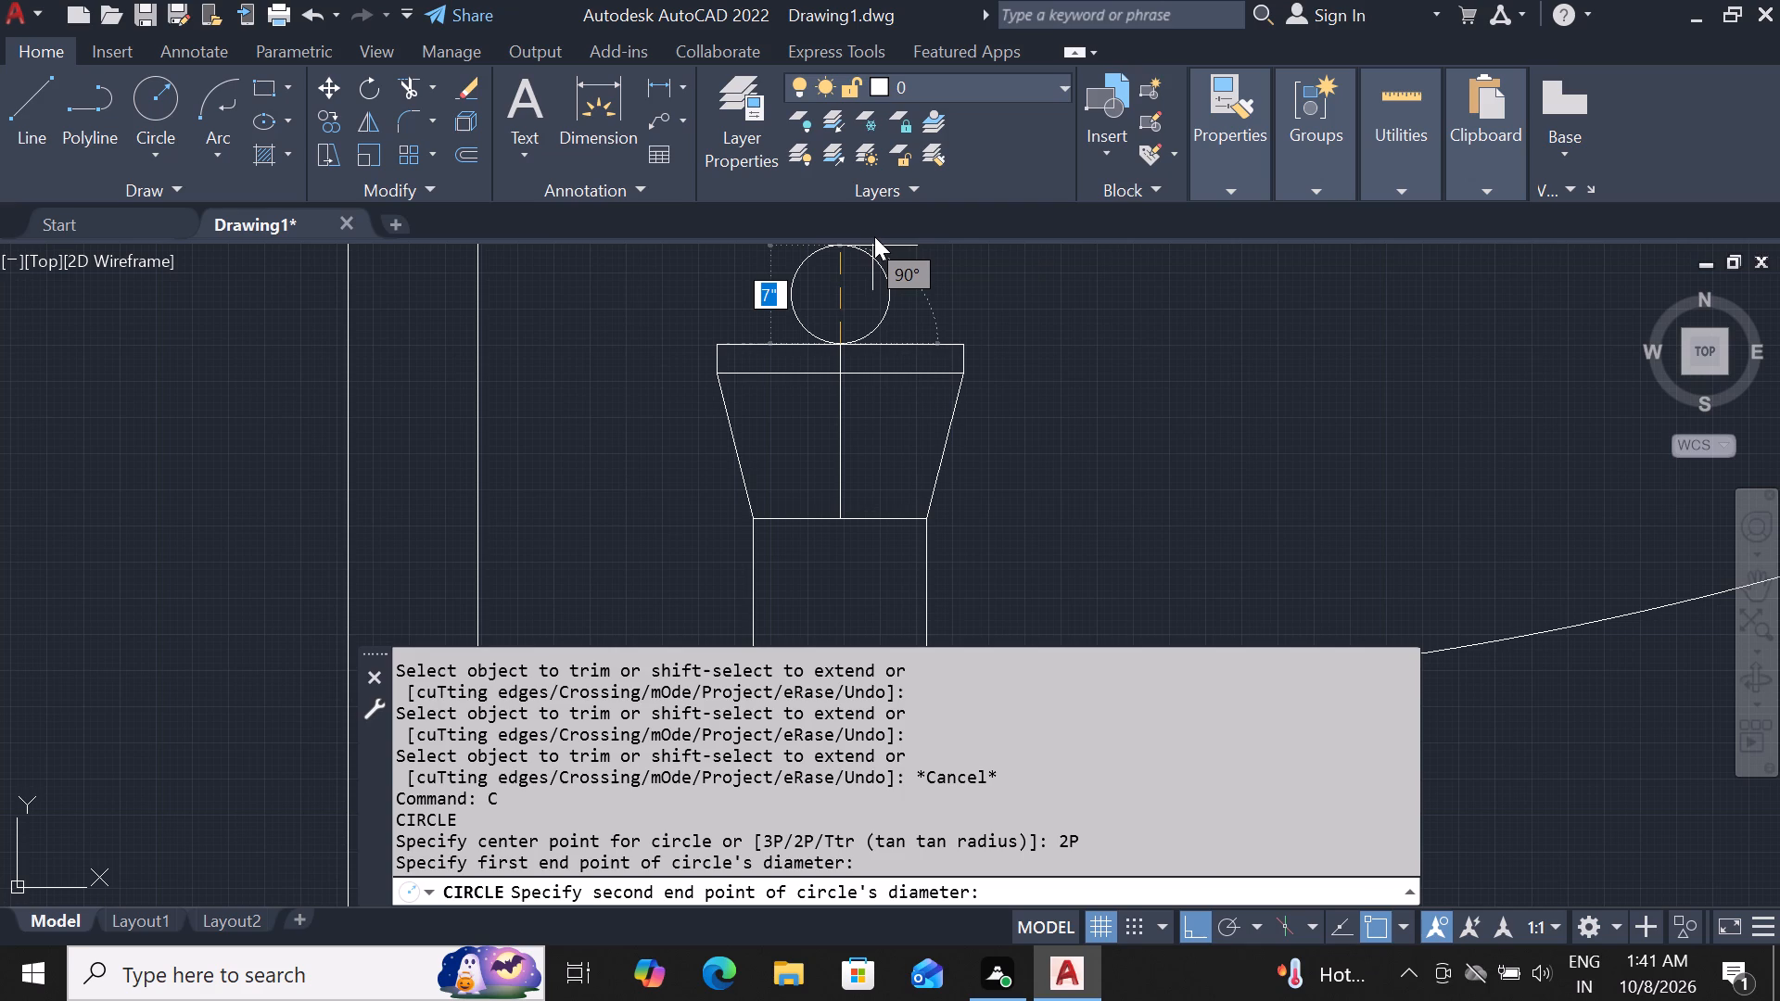
{"action": "scroll", "coordinate": [859, 236], "scroll_direction": "down", "scroll_amount": 6}
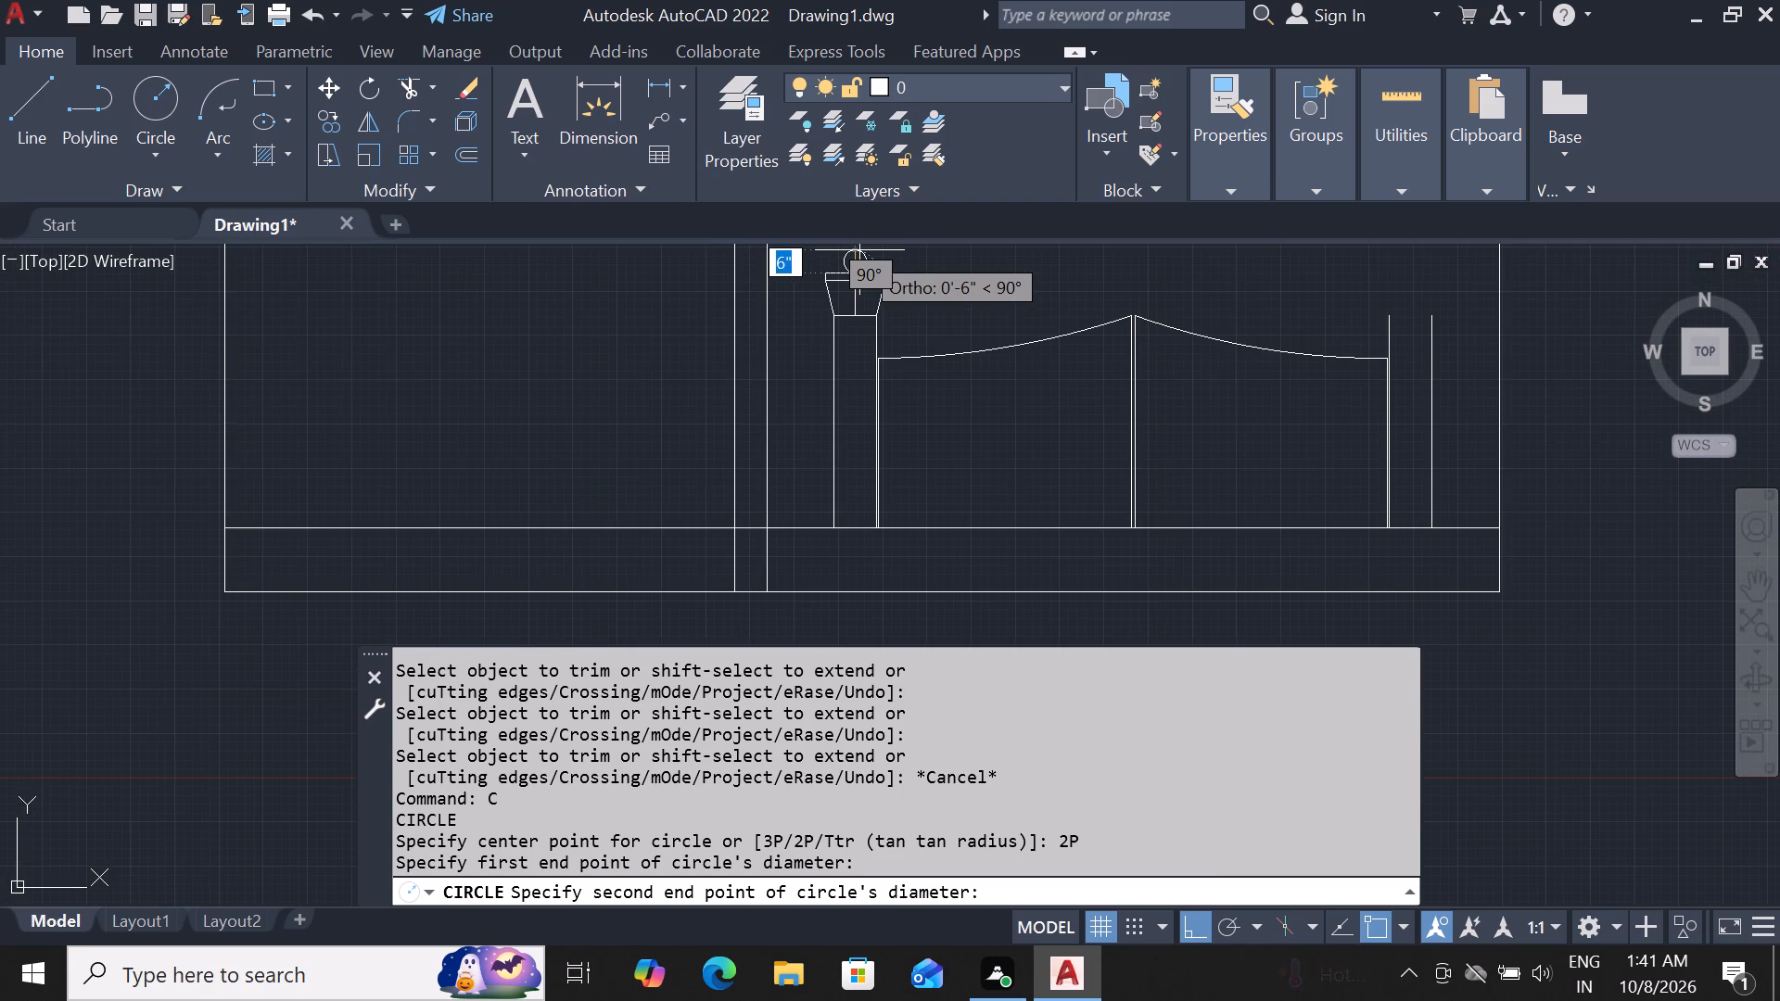
{"action": "scroll", "coordinate": [859, 250], "scroll_direction": "down", "scroll_amount": 2}
{"action": "scroll", "coordinate": [860, 357], "scroll_direction": "down", "scroll_amount": 2}
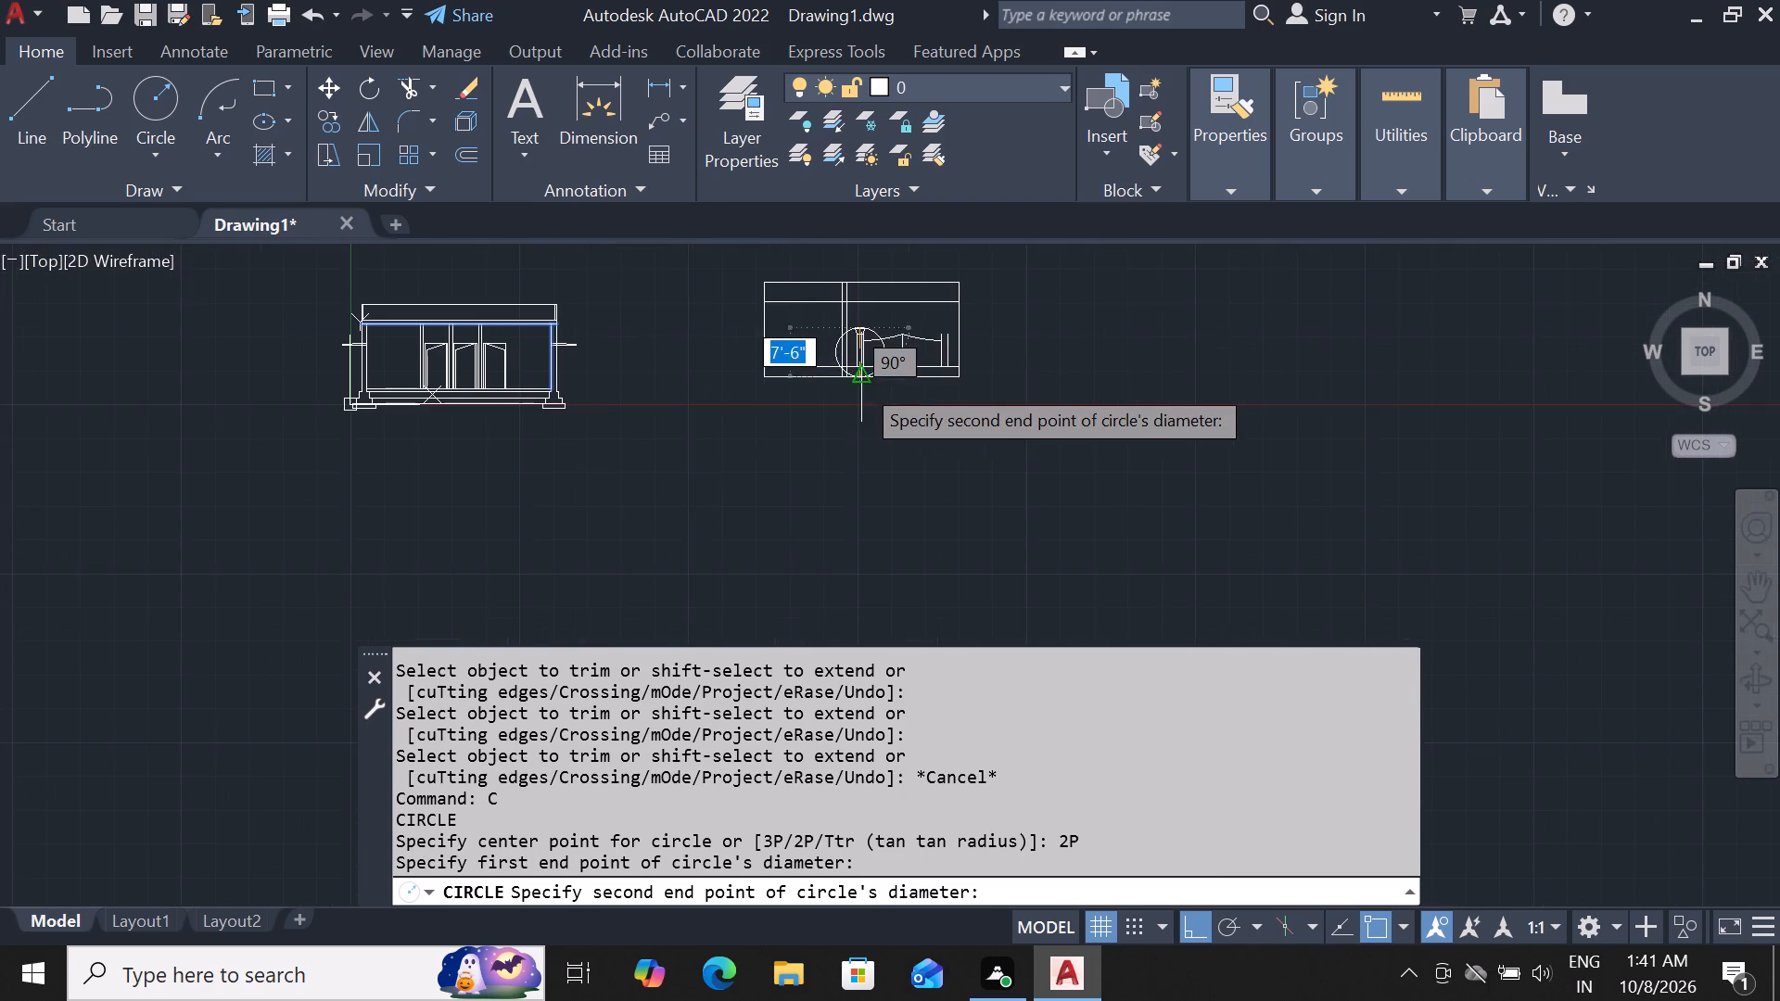
{"action": "middle_click_drag", "start_coordinate": [864, 307], "coordinate": [895, 496]}
{"action": "scroll", "coordinate": [894, 496], "scroll_direction": "up", "scroll_amount": 2}
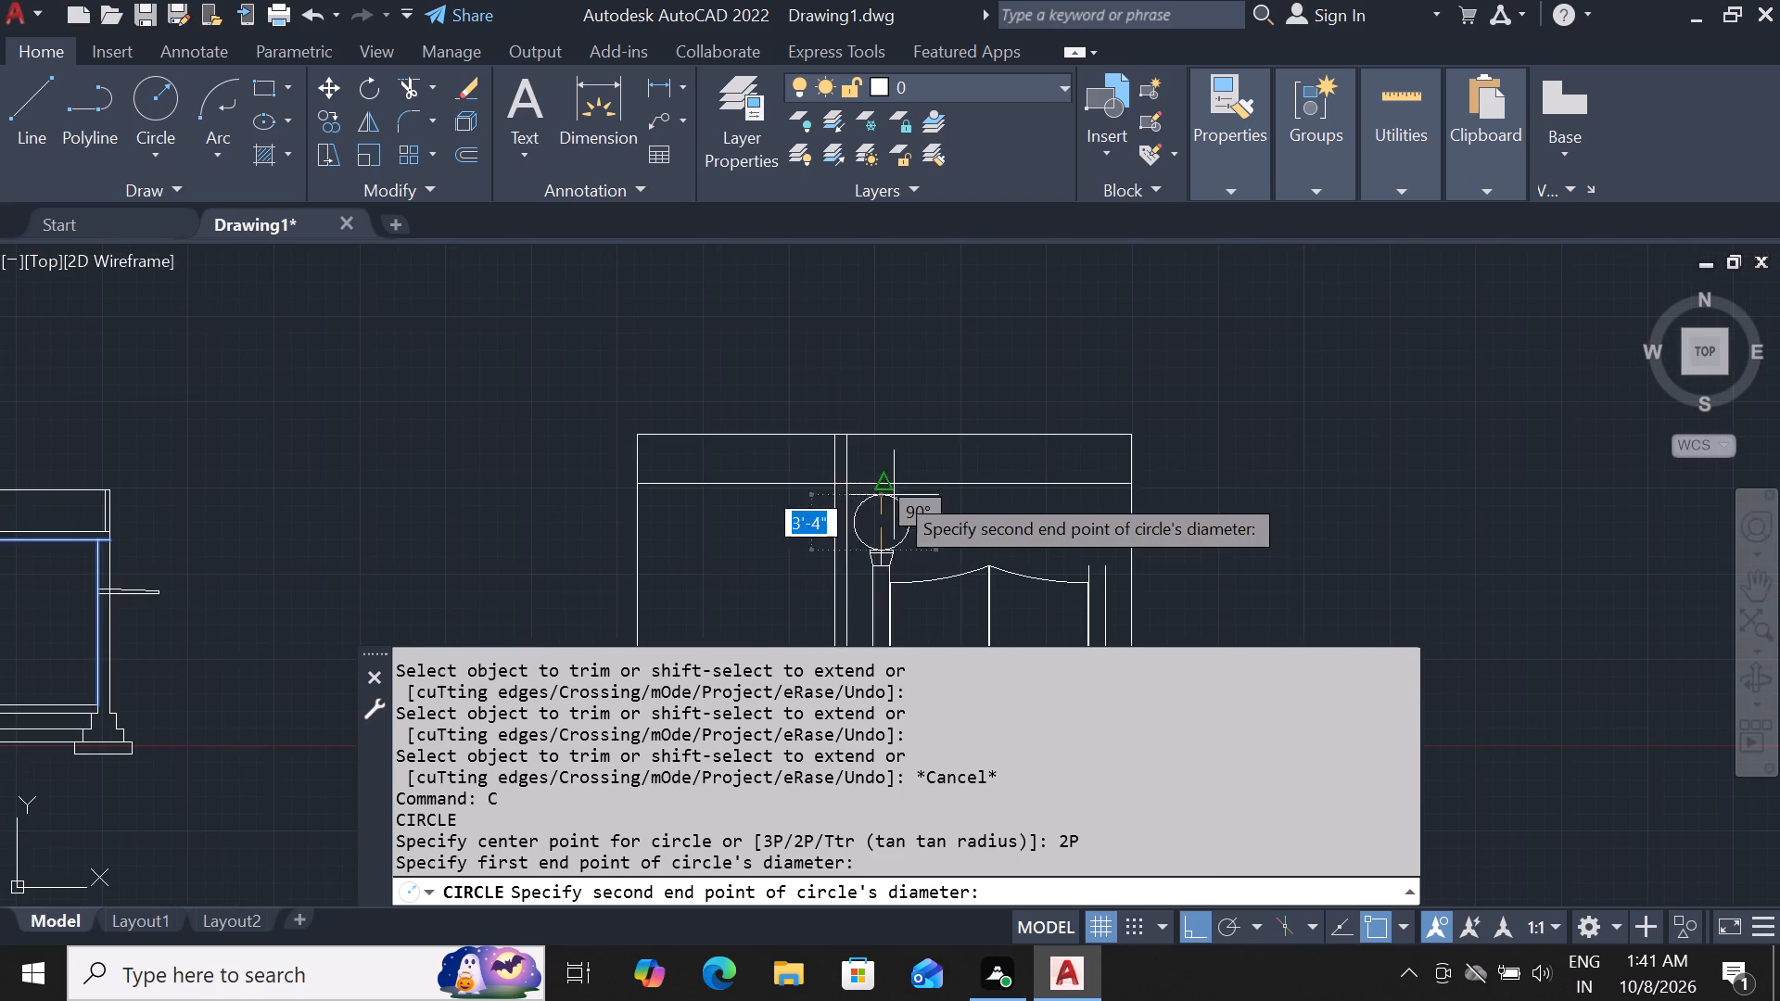
{"action": "scroll", "coordinate": [894, 444], "scroll_direction": "down", "scroll_amount": 3}
{"action": "middle_click_drag", "start_coordinate": [894, 444], "coordinate": [869, 319]}
{"action": "scroll", "coordinate": [859, 338], "scroll_direction": "up", "scroll_amount": 2}
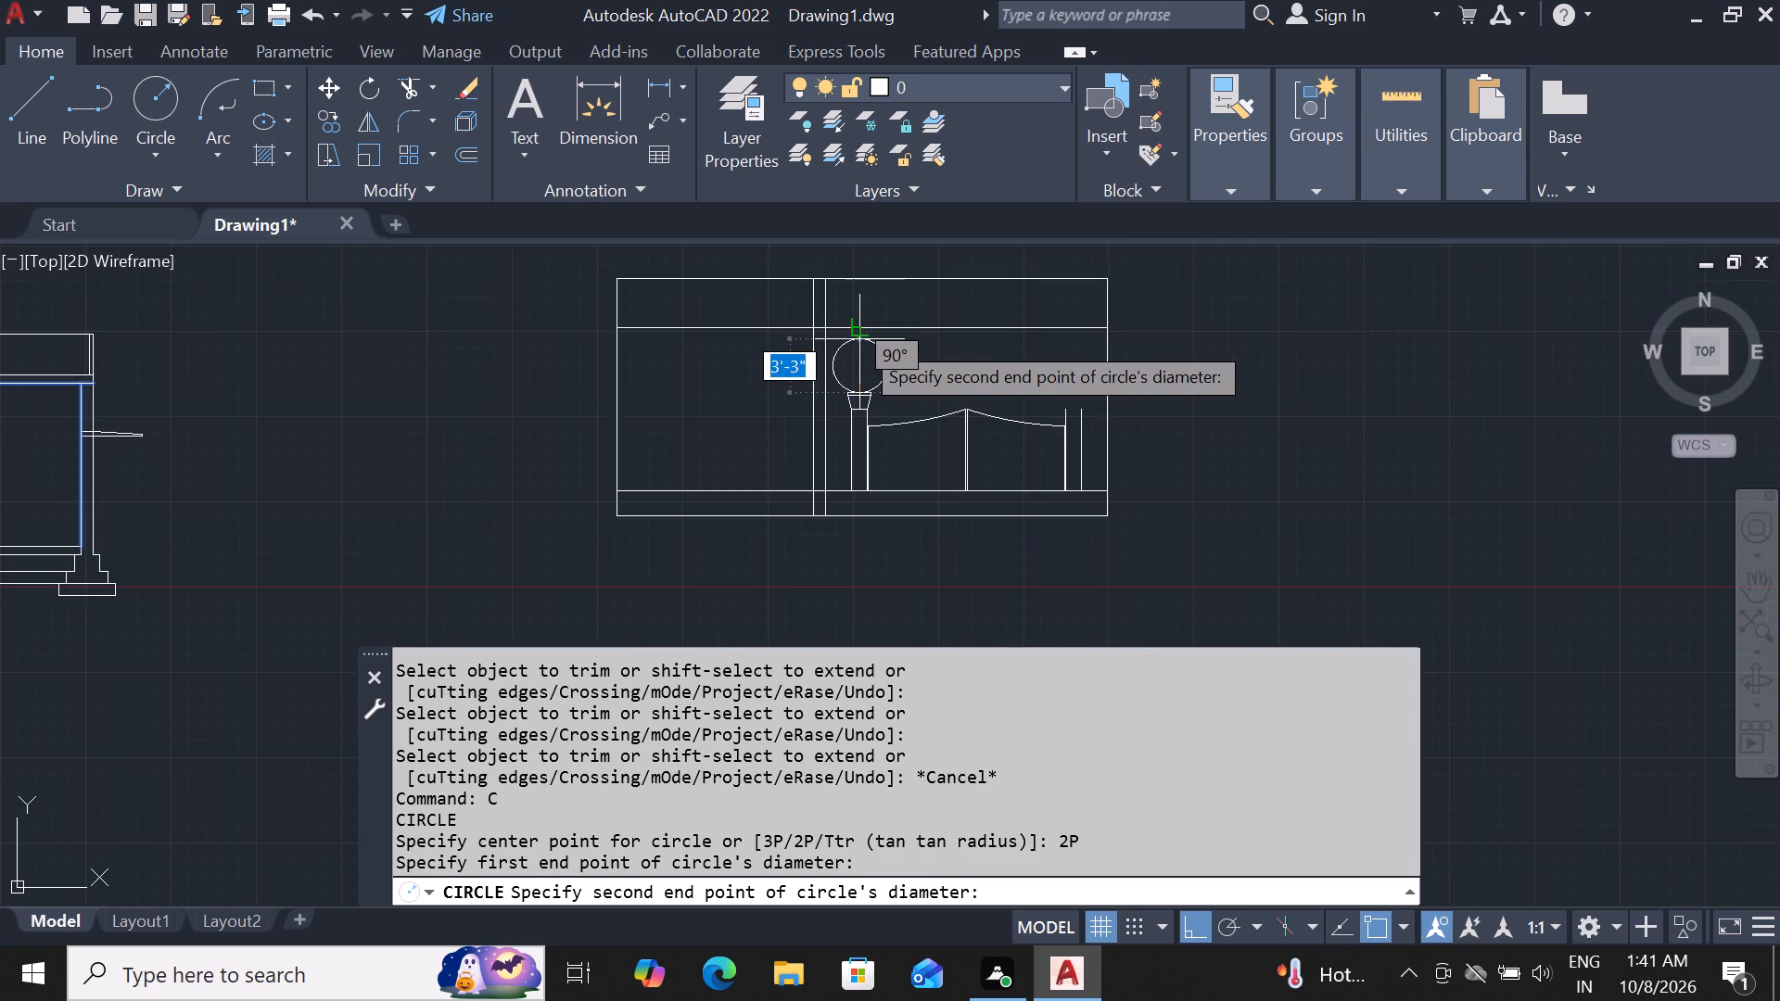
{"action": "scroll", "coordinate": [859, 339], "scroll_direction": "up", "scroll_amount": 3}
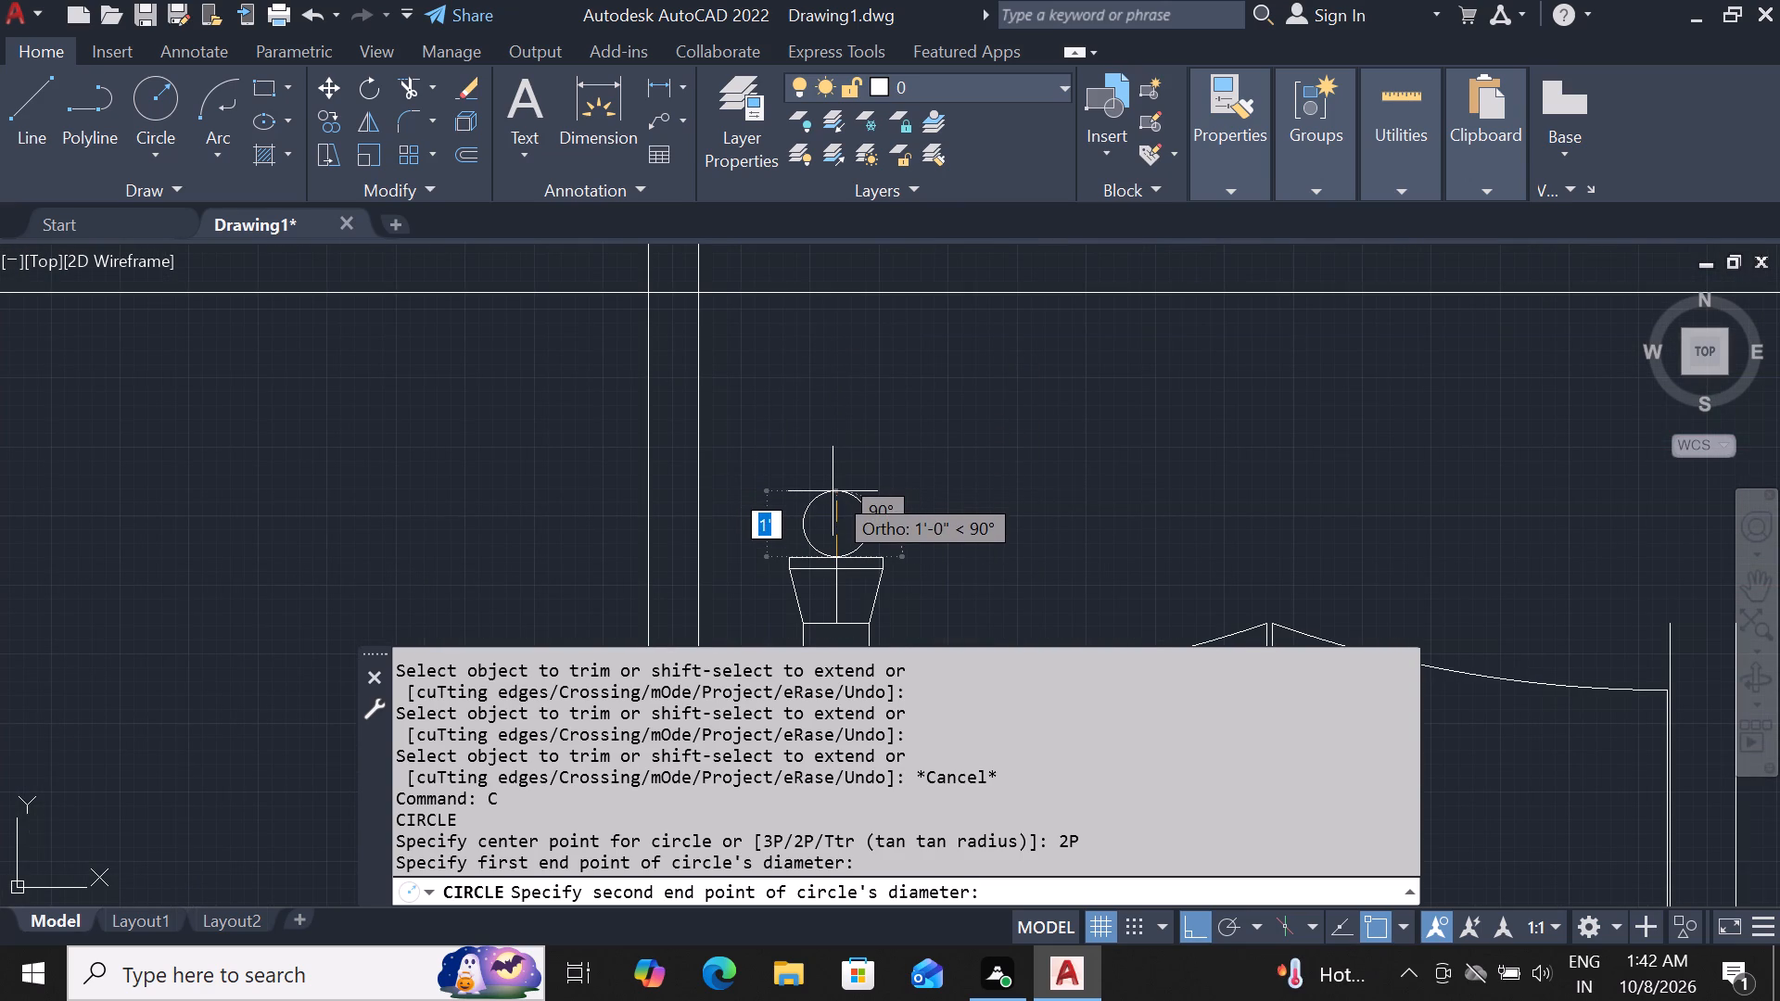
{"action": "scroll", "coordinate": [833, 491], "scroll_direction": "up", "scroll_amount": 1}
{"action": "middle_click_drag", "start_coordinate": [833, 491], "coordinate": [824, 294]}
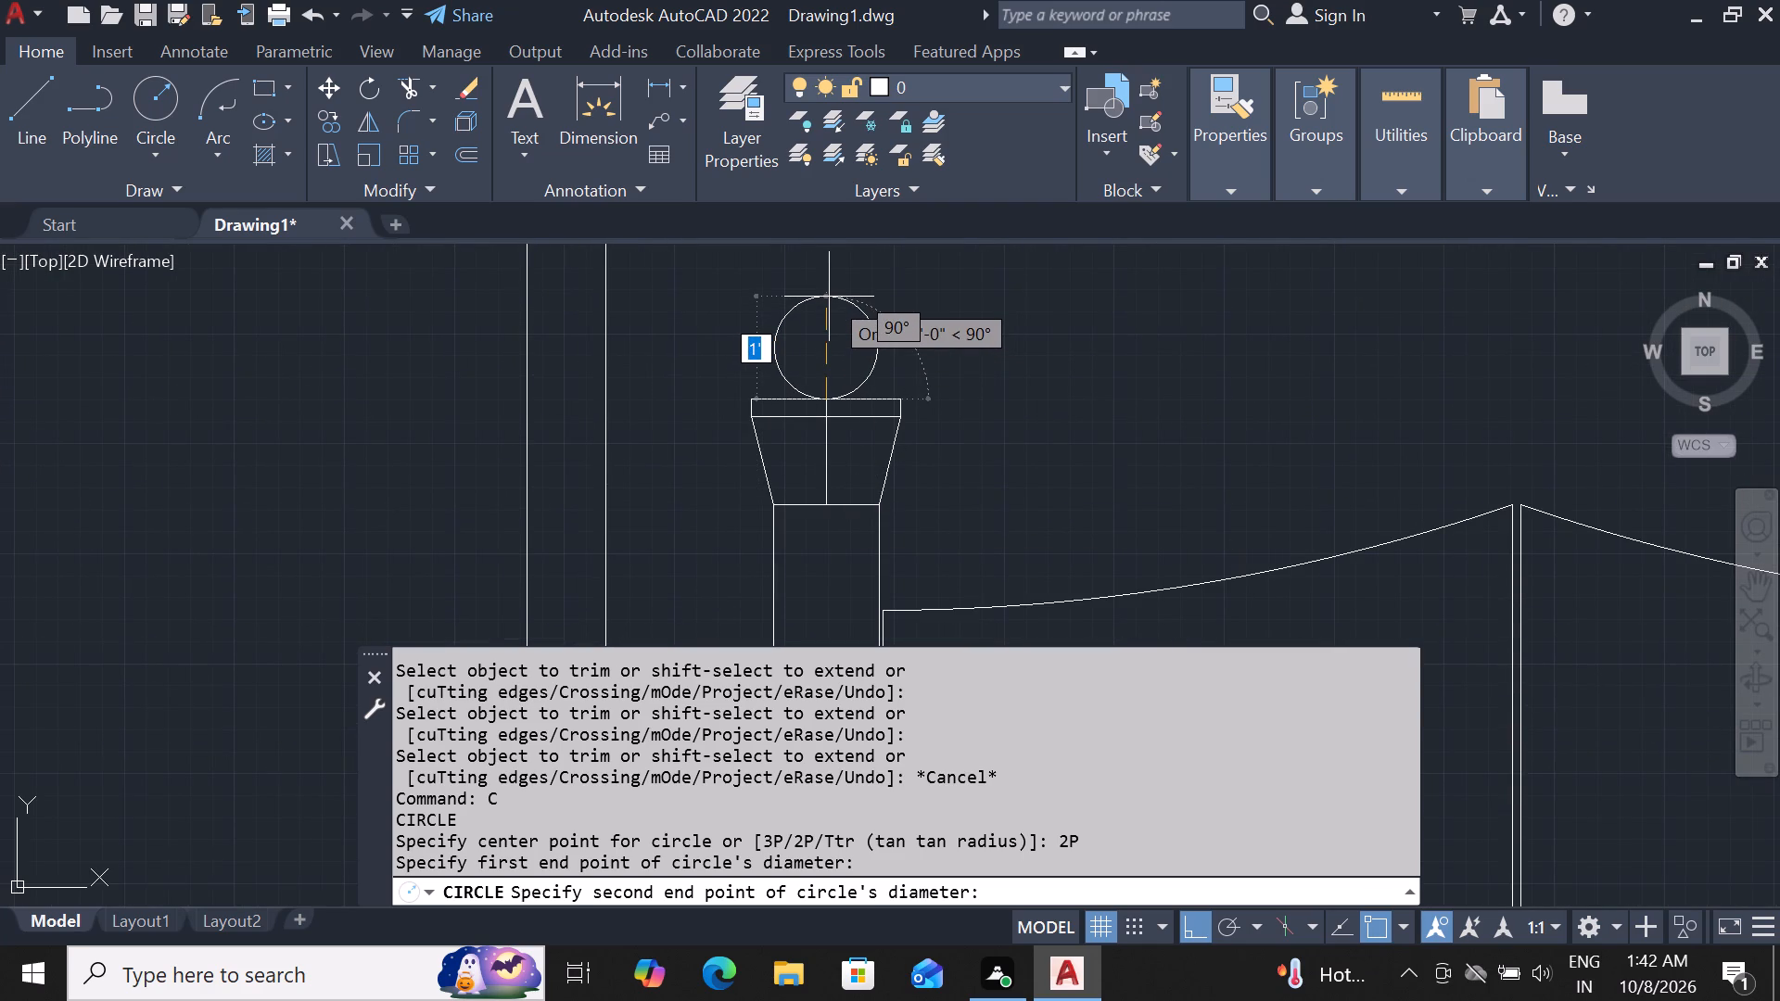
{"action": "left_click", "coordinate": [829, 297]}
Delete the vertical centre line inside the left pillar's cap.
{"action": "scroll", "coordinate": [845, 328], "scroll_direction": "down", "scroll_amount": 1}
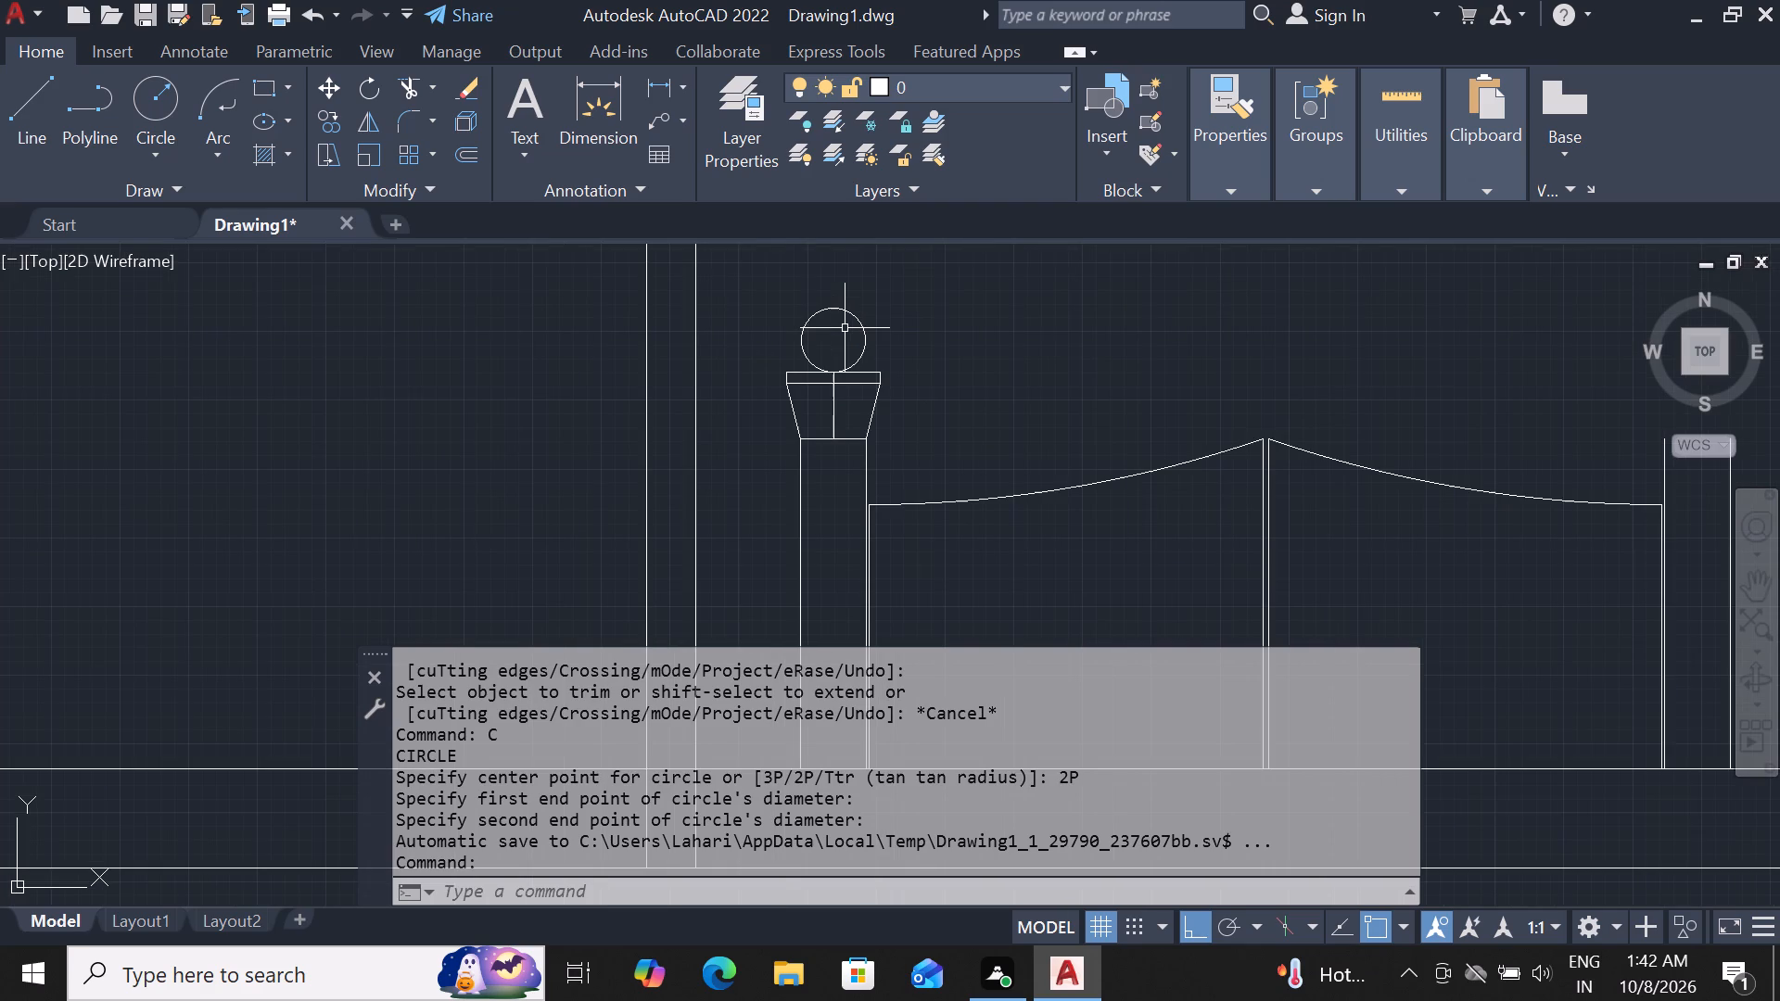
{"action": "scroll", "coordinate": [845, 355], "scroll_direction": "up", "scroll_amount": 2}
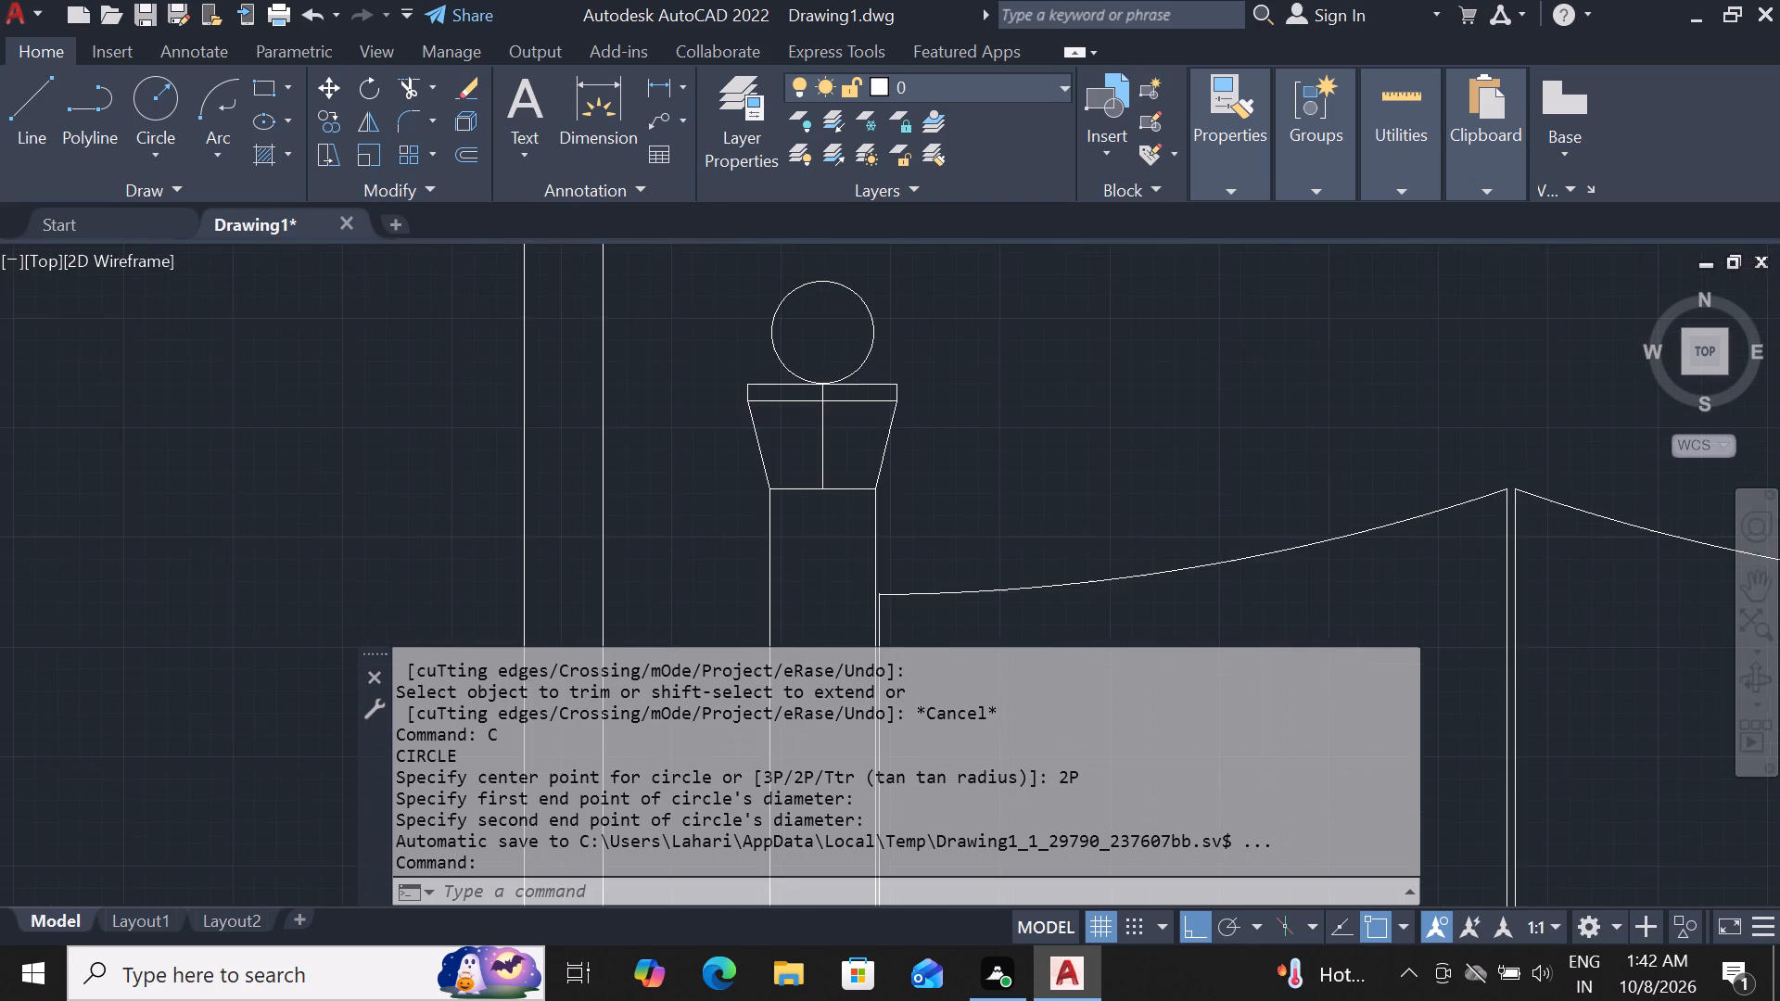
{"action": "scroll", "coordinate": [845, 355], "scroll_direction": "down", "scroll_amount": 4}
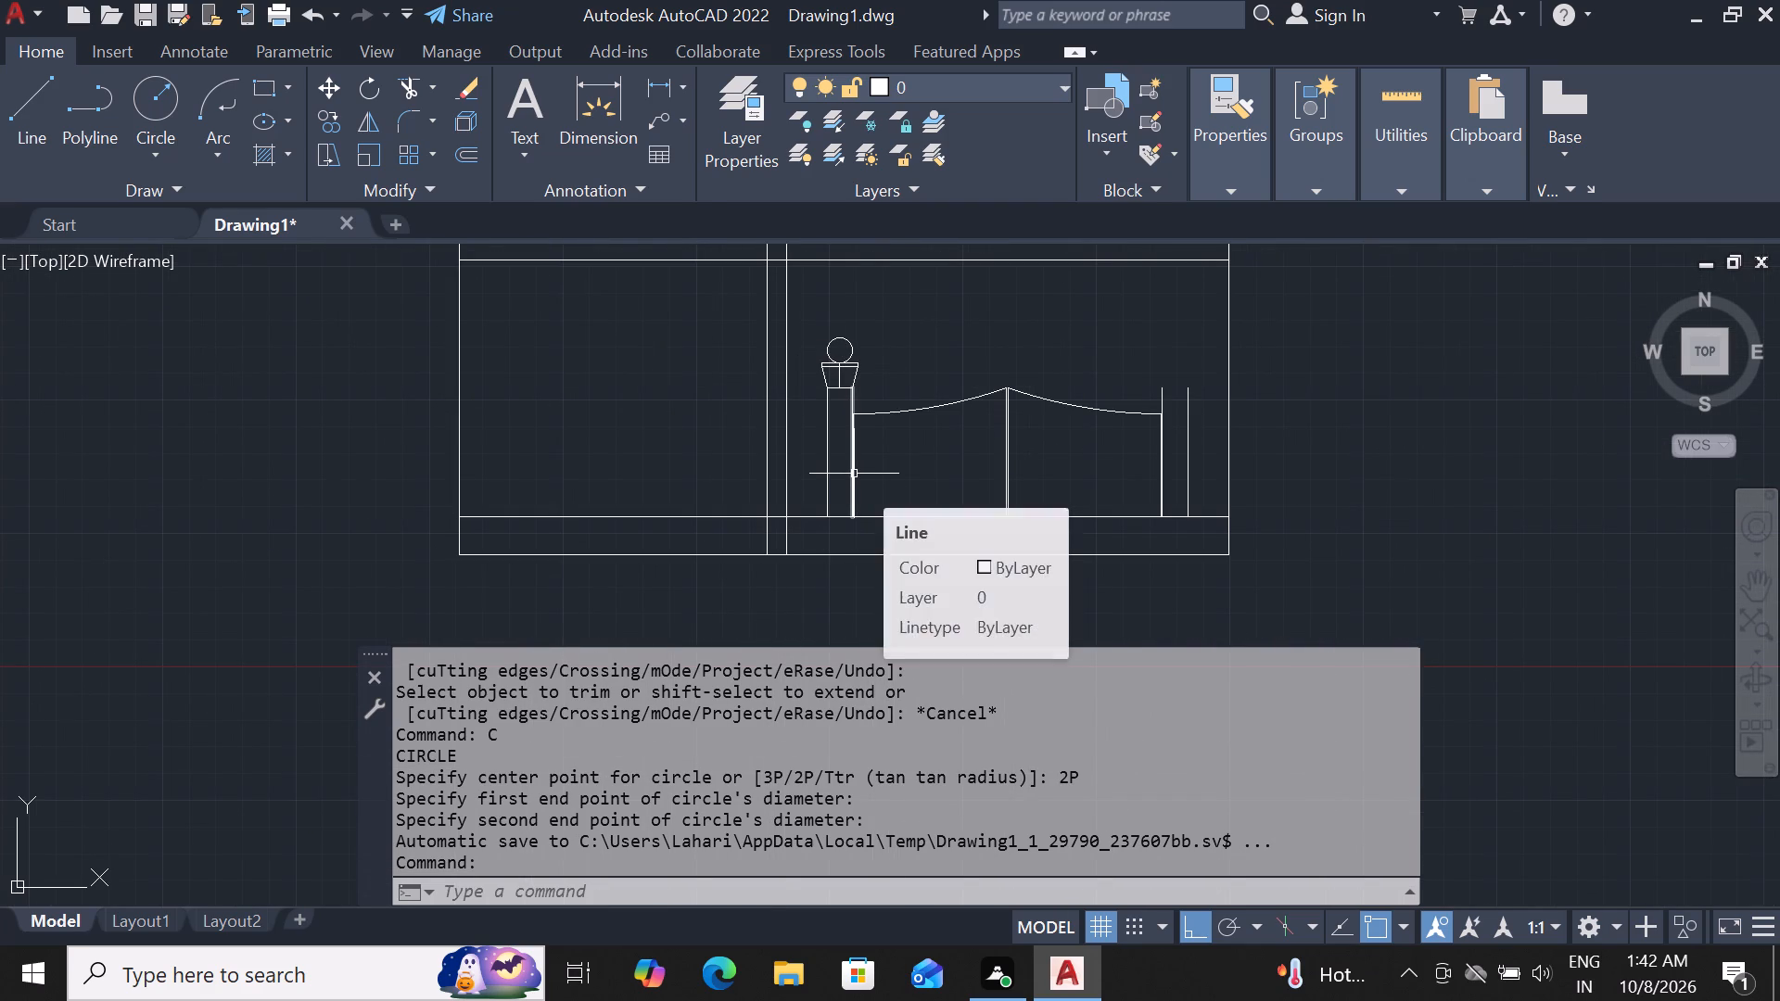
{"action": "scroll", "coordinate": [845, 351], "scroll_direction": "up", "scroll_amount": 2}
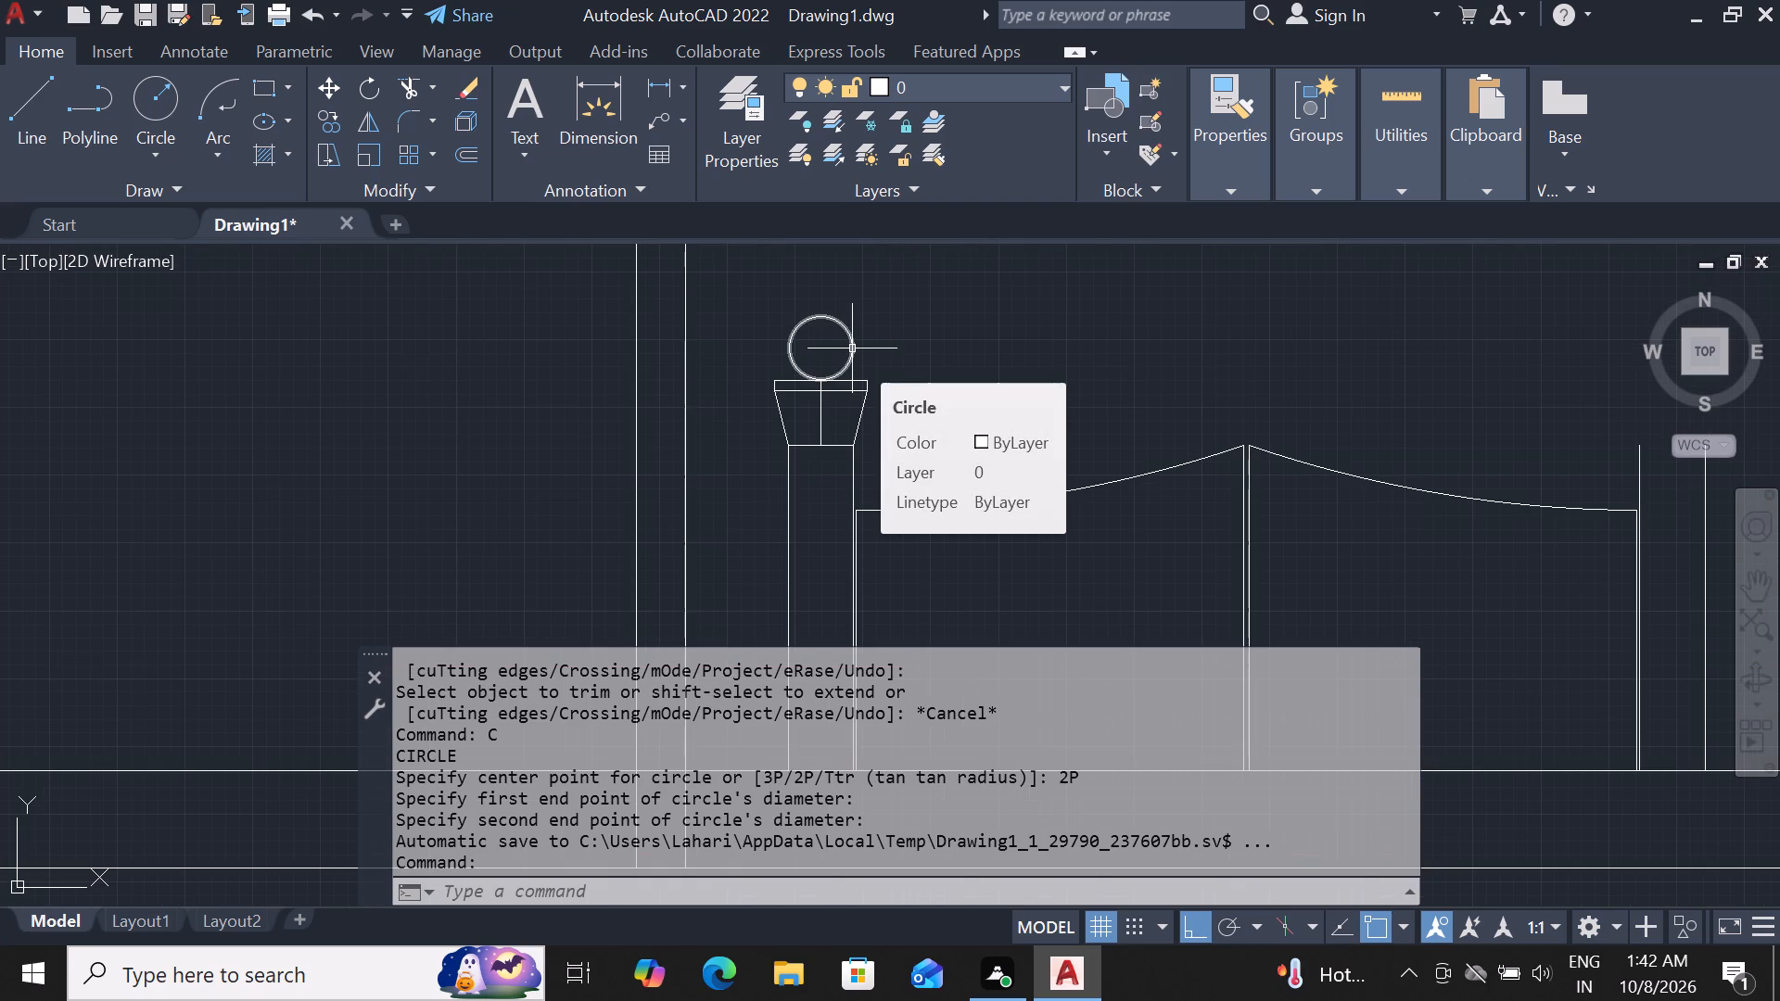
{"action": "scroll", "coordinate": [822, 415], "scroll_direction": "up", "scroll_amount": 1}
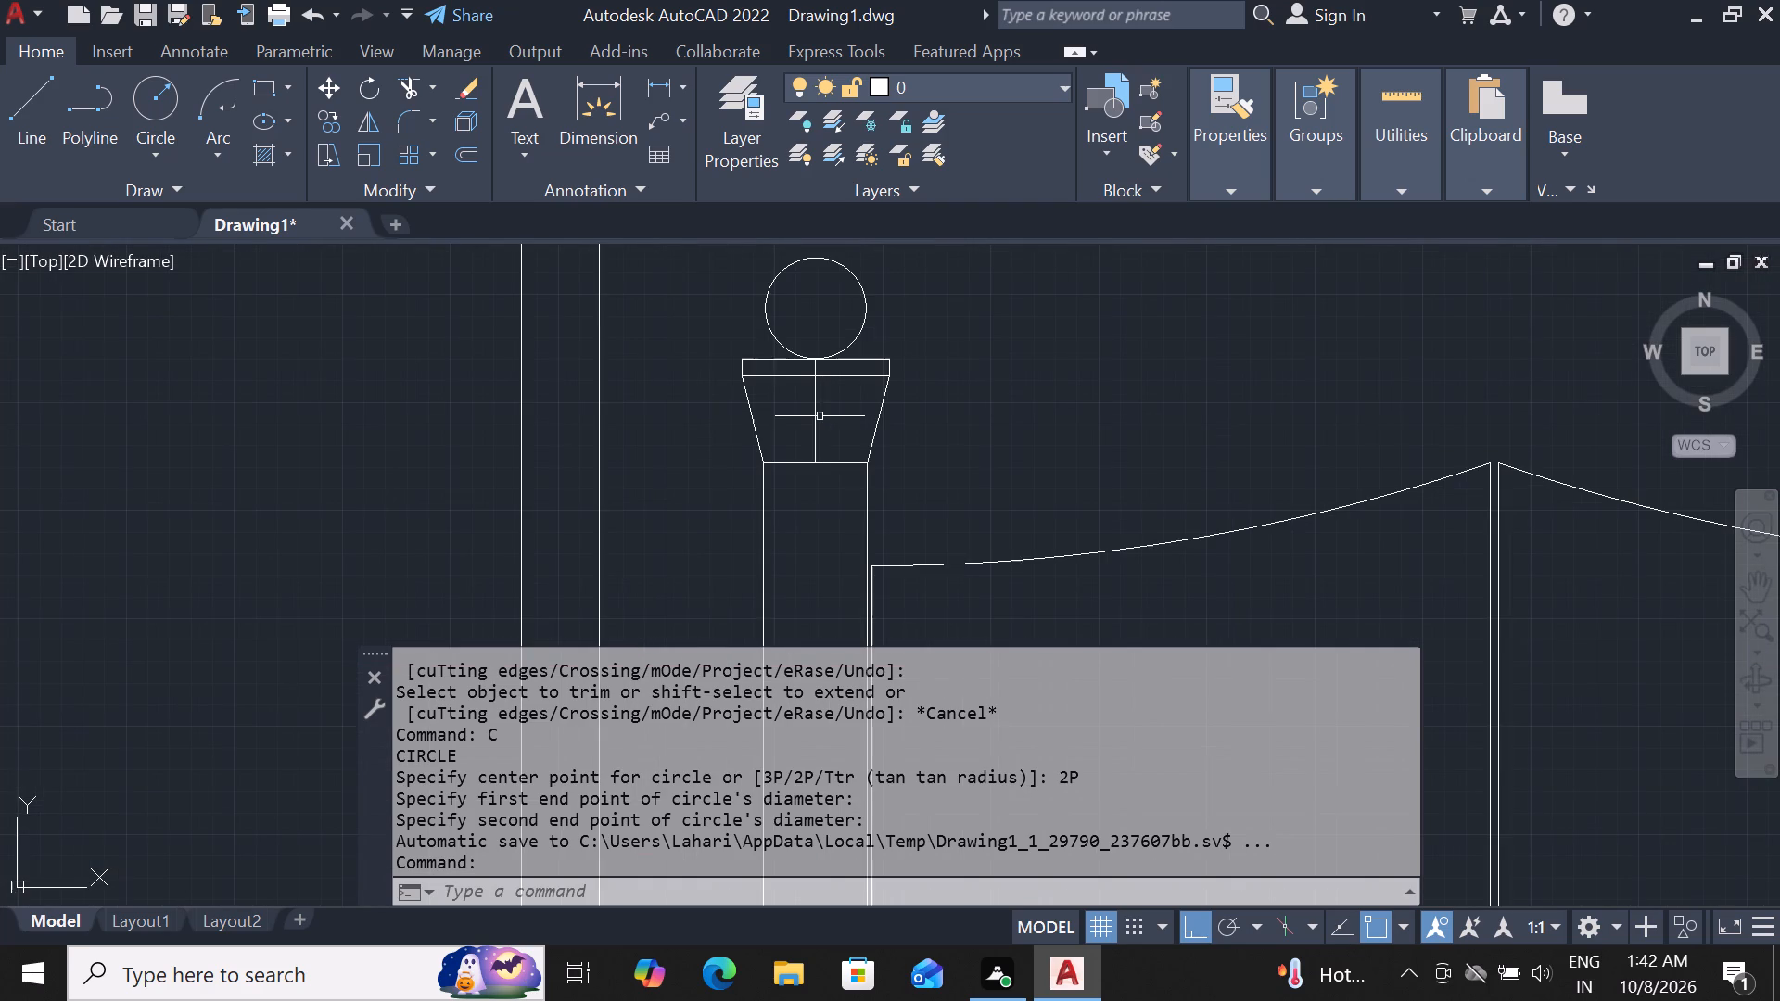
{"action": "left_click", "coordinate": [816, 418]}
{"action": "key", "text": "Delete"}
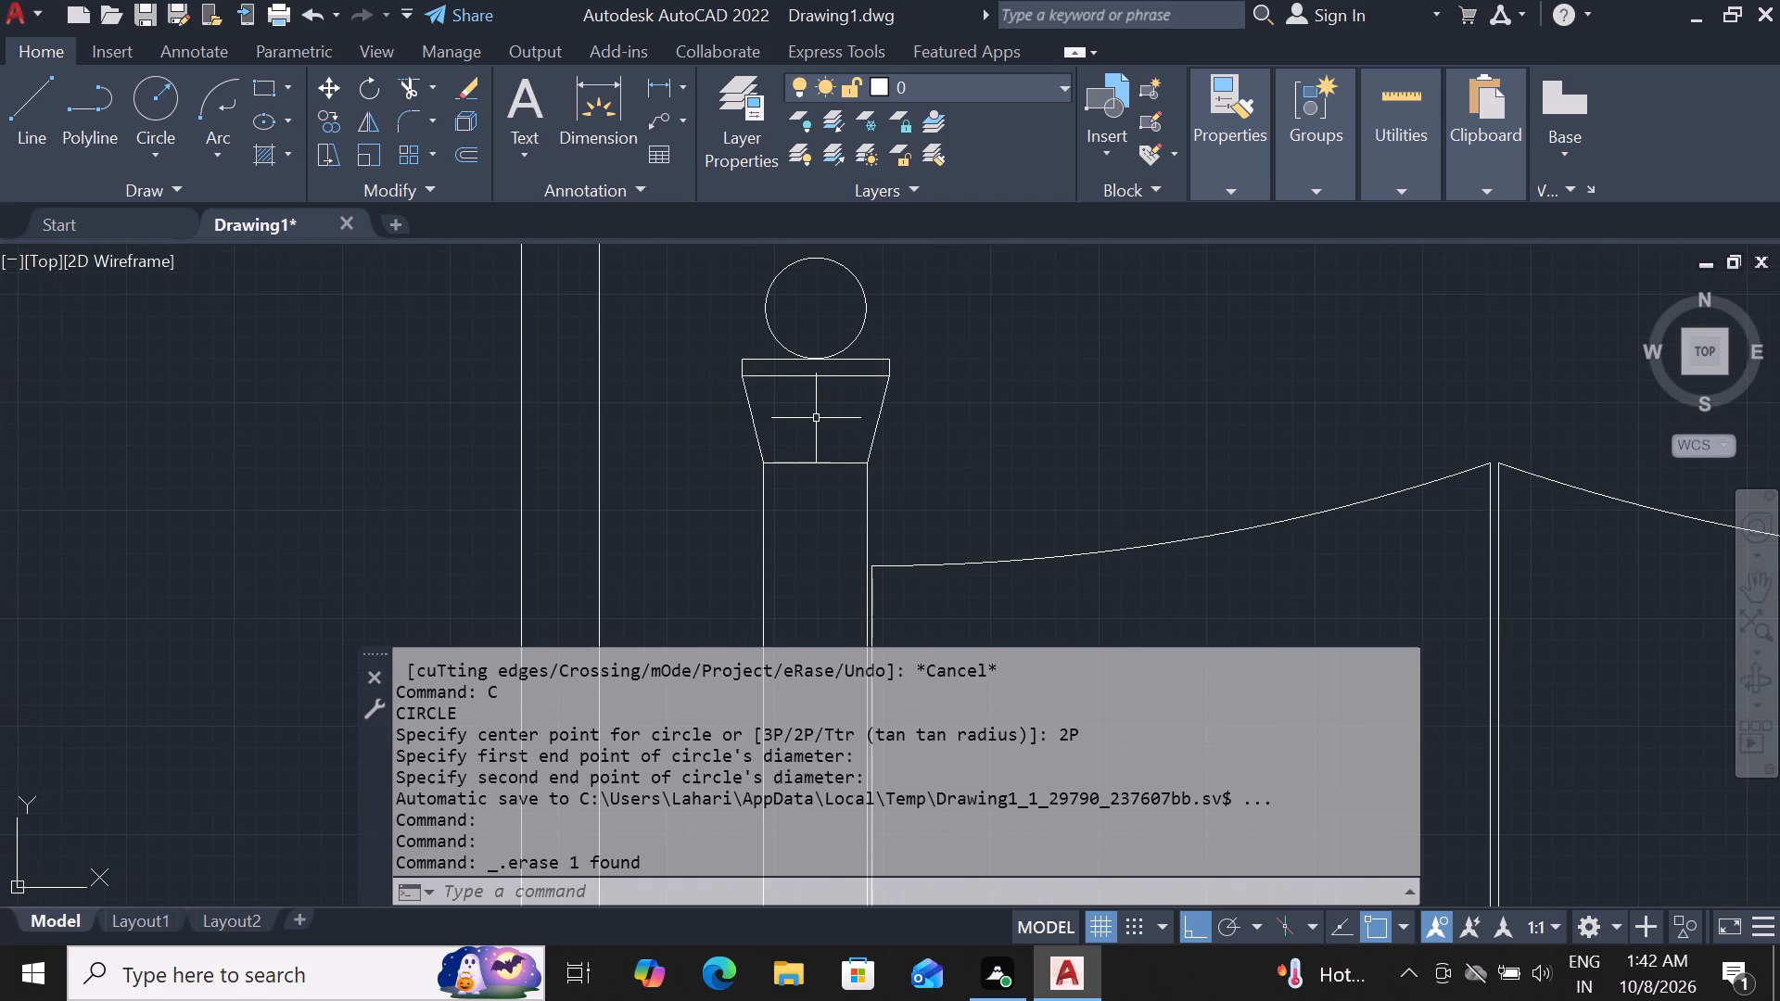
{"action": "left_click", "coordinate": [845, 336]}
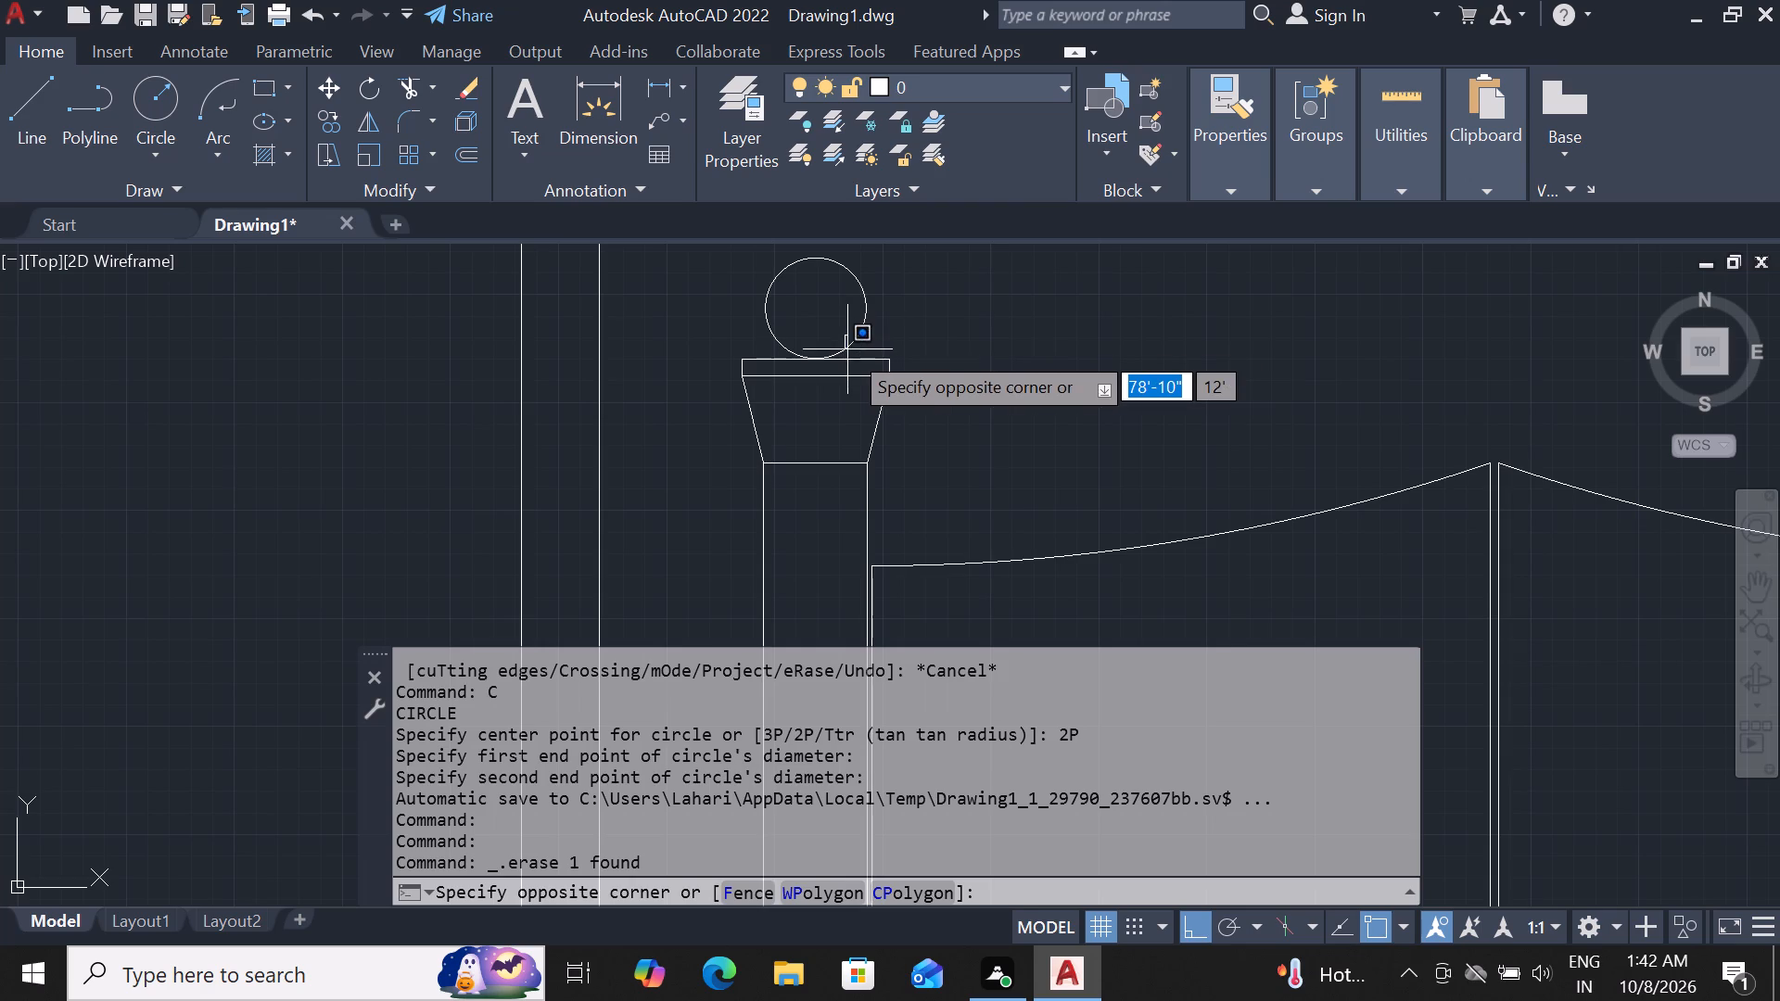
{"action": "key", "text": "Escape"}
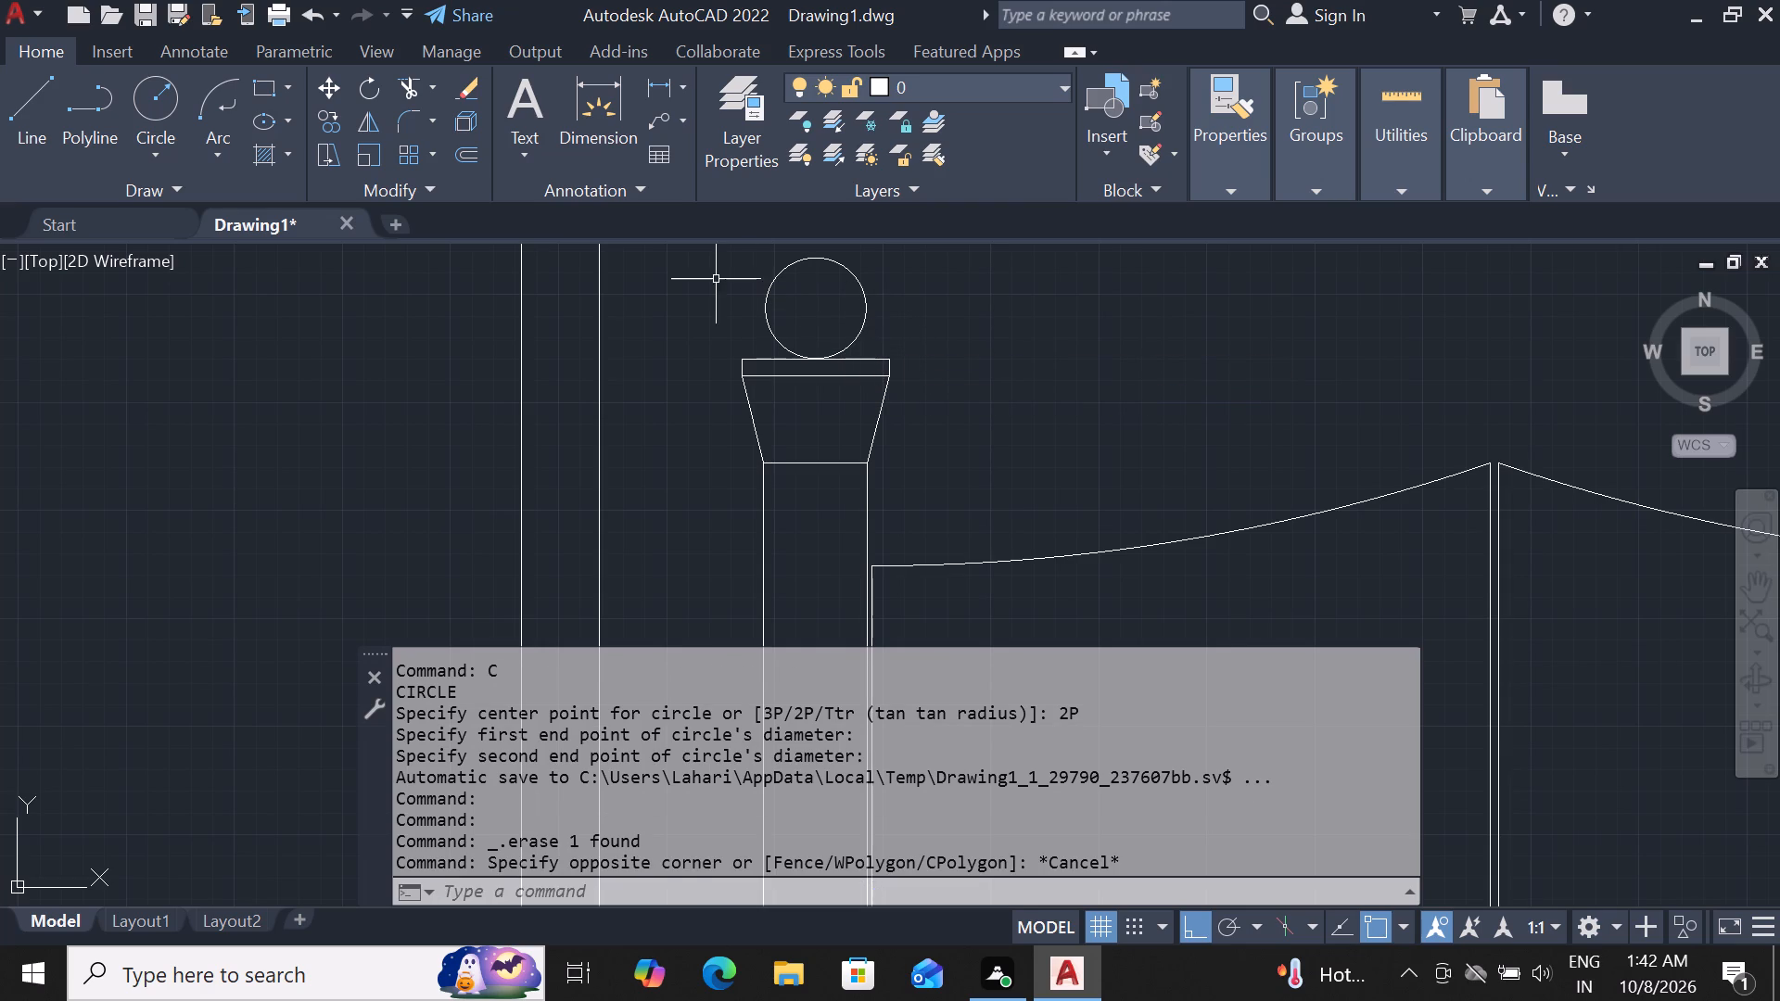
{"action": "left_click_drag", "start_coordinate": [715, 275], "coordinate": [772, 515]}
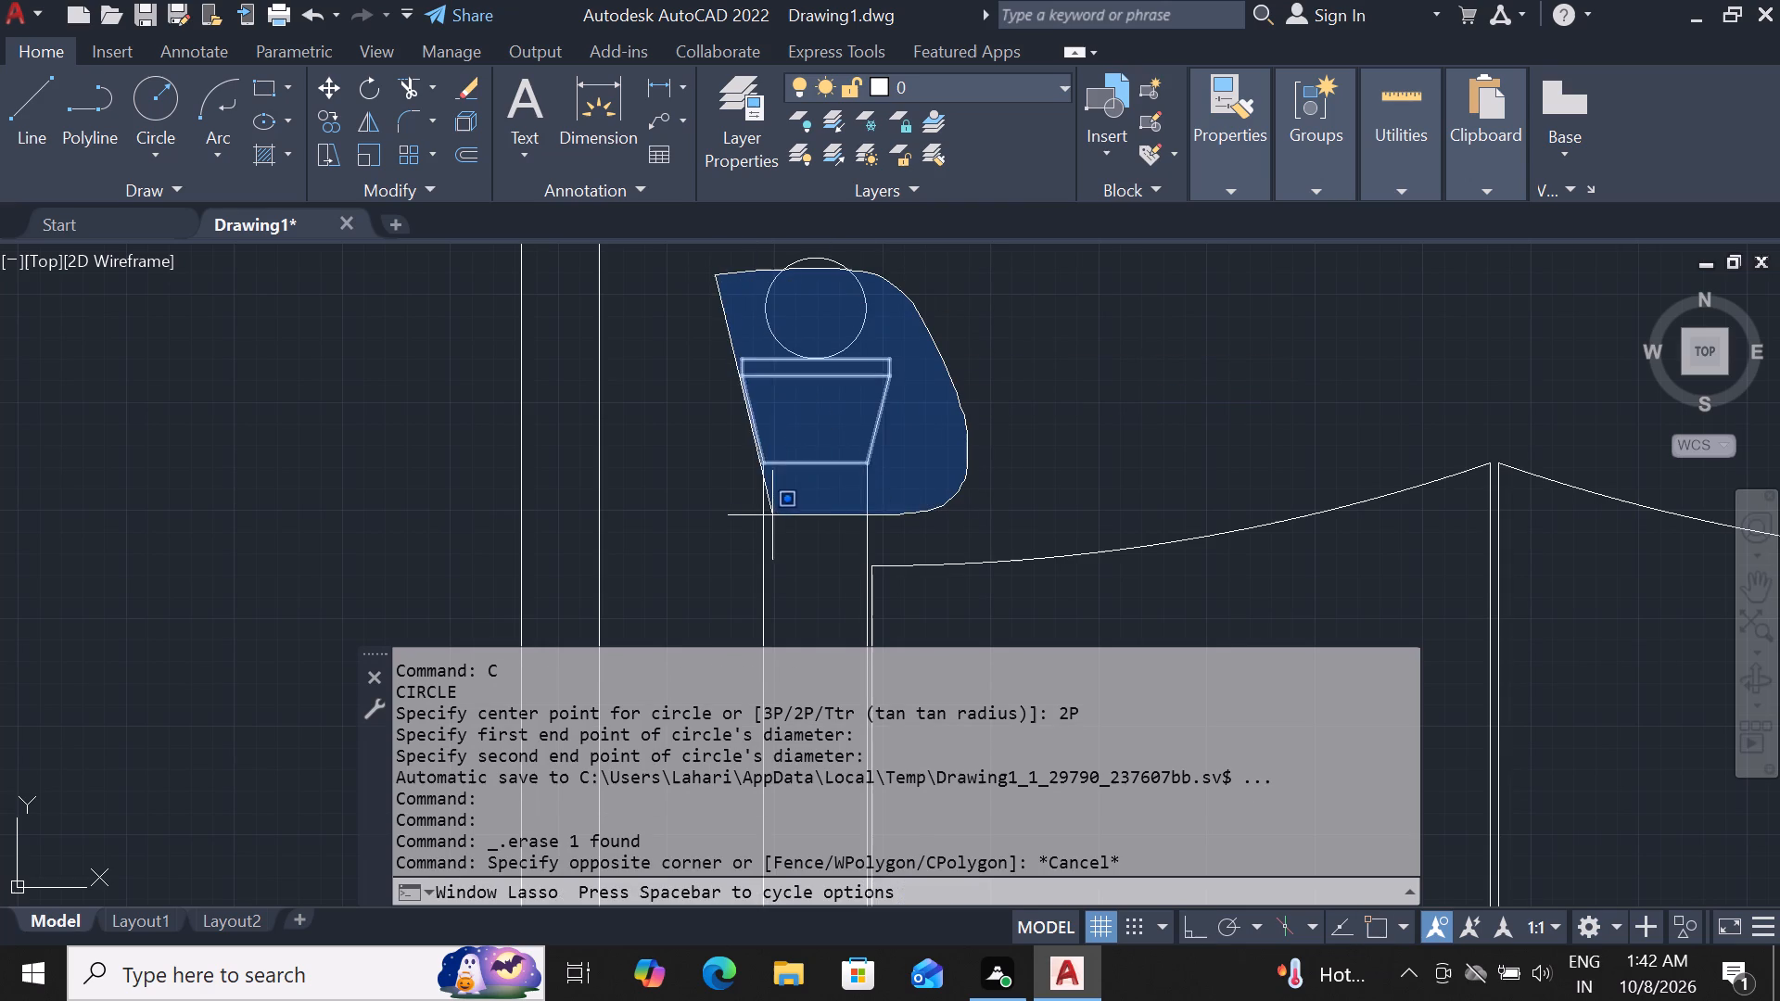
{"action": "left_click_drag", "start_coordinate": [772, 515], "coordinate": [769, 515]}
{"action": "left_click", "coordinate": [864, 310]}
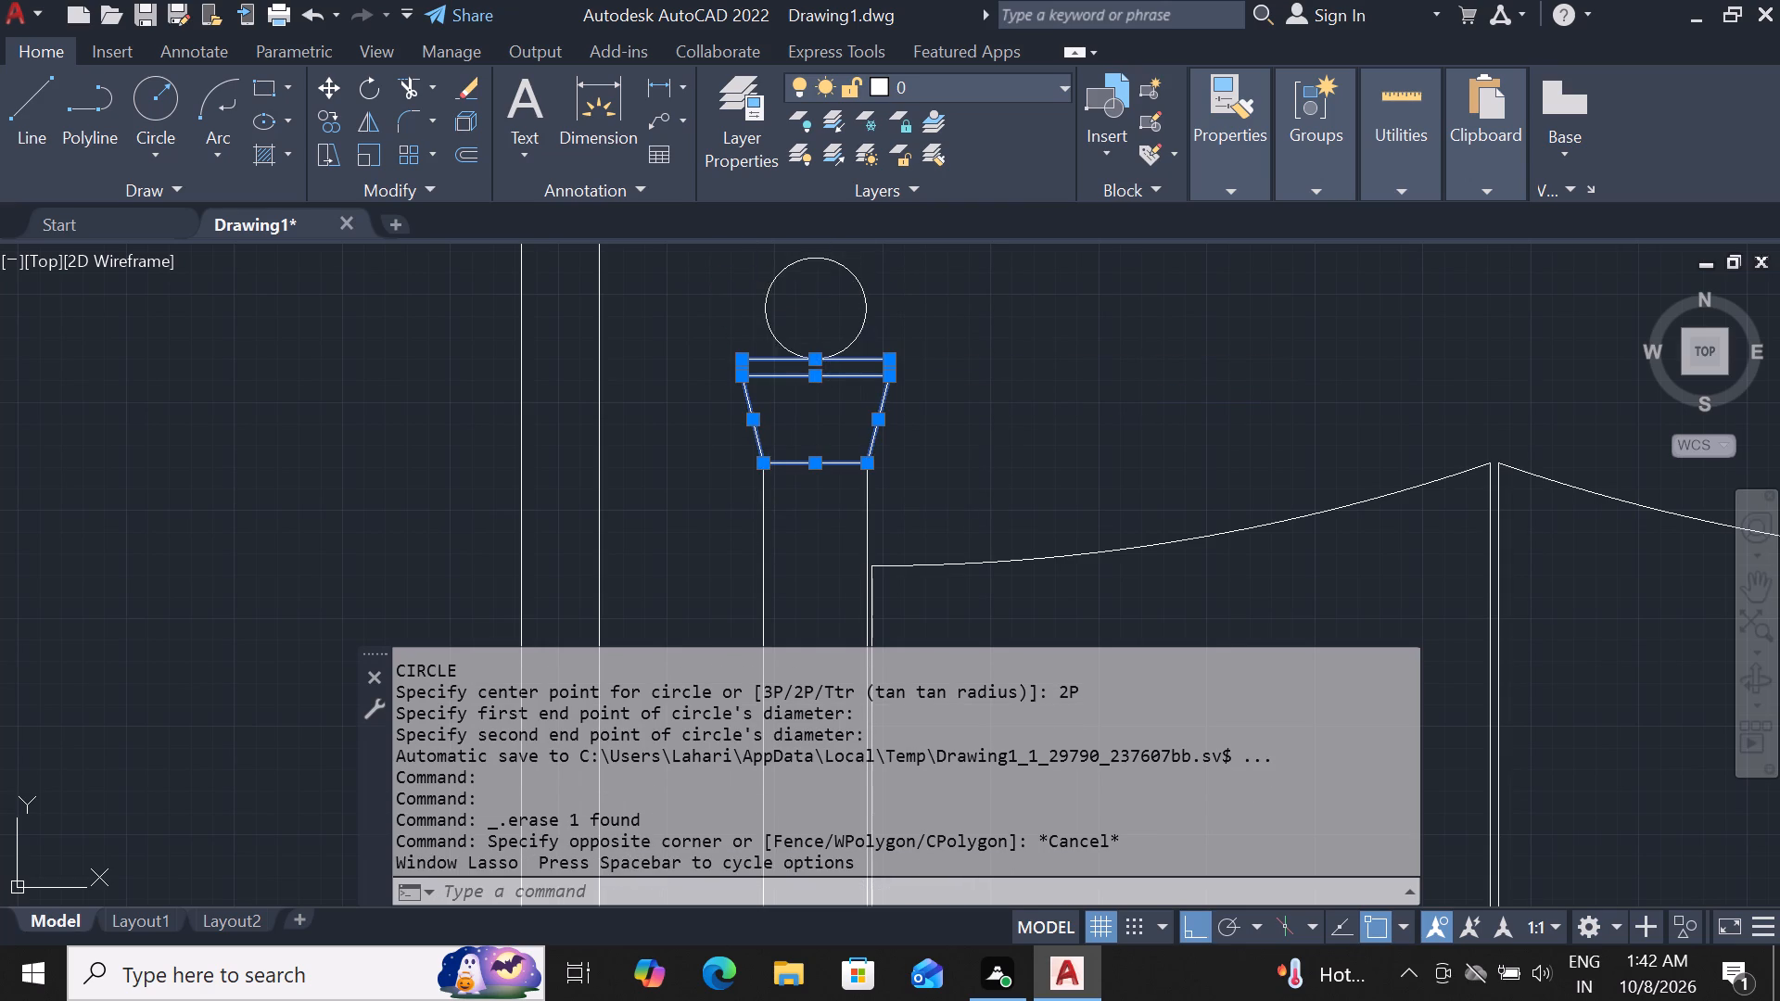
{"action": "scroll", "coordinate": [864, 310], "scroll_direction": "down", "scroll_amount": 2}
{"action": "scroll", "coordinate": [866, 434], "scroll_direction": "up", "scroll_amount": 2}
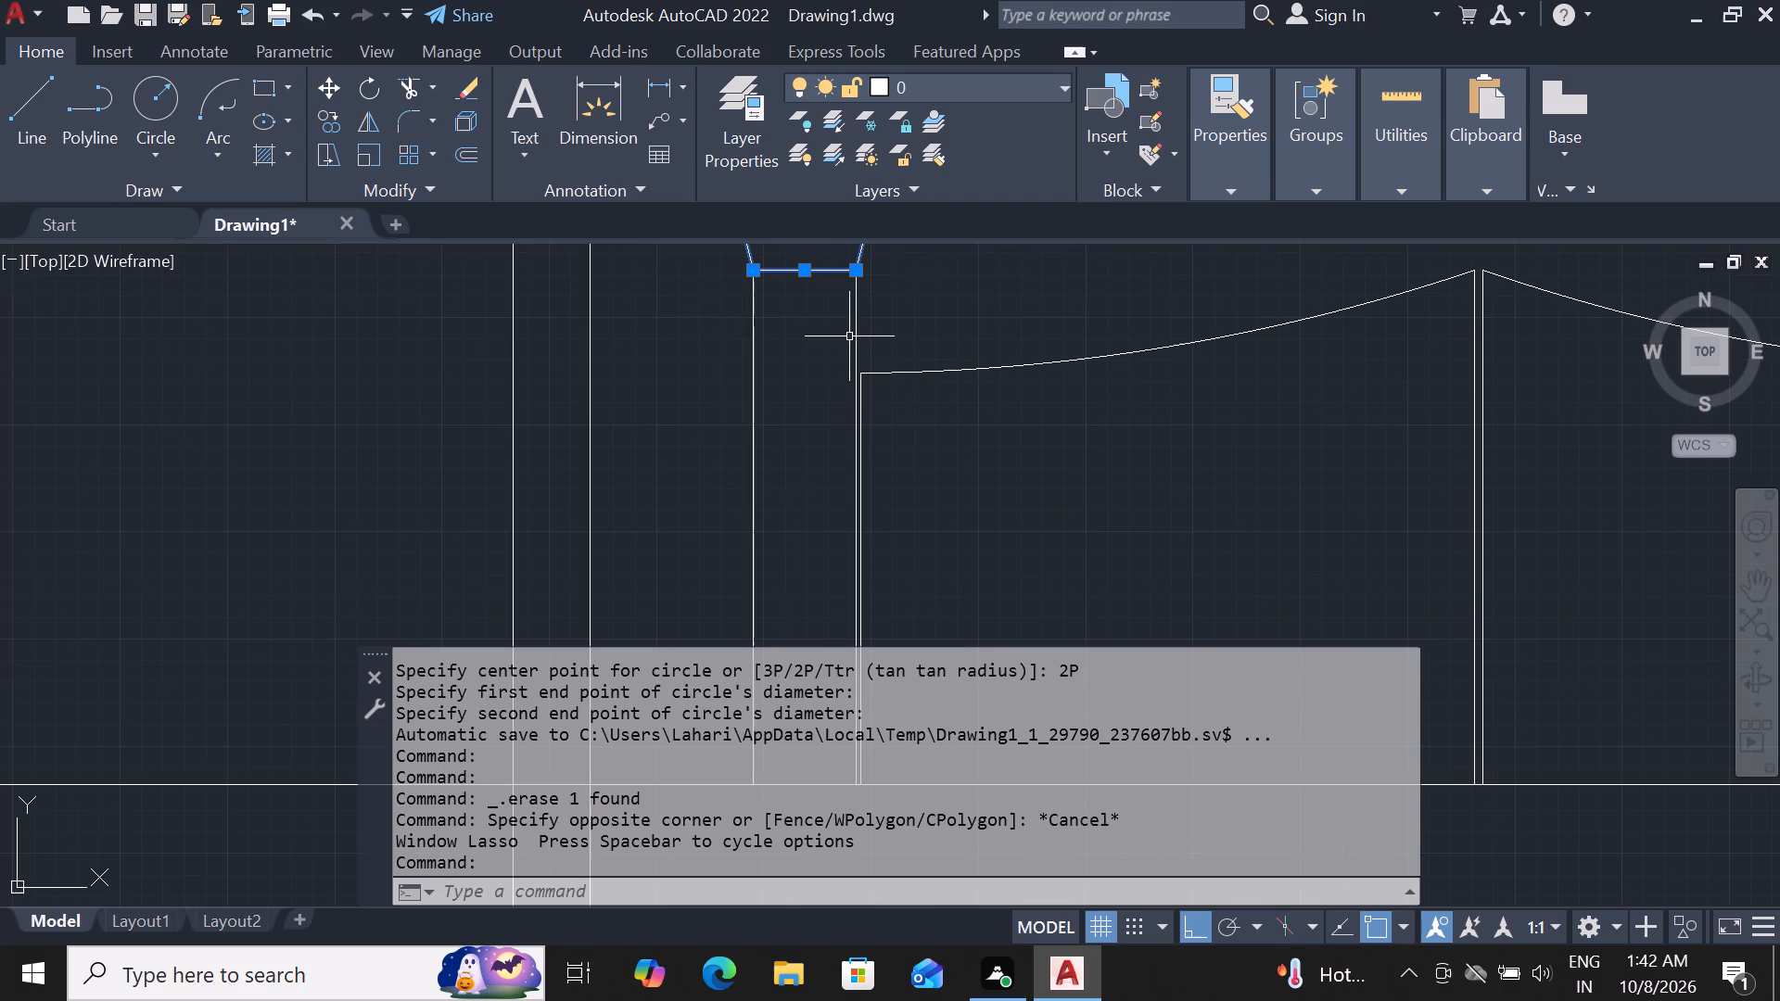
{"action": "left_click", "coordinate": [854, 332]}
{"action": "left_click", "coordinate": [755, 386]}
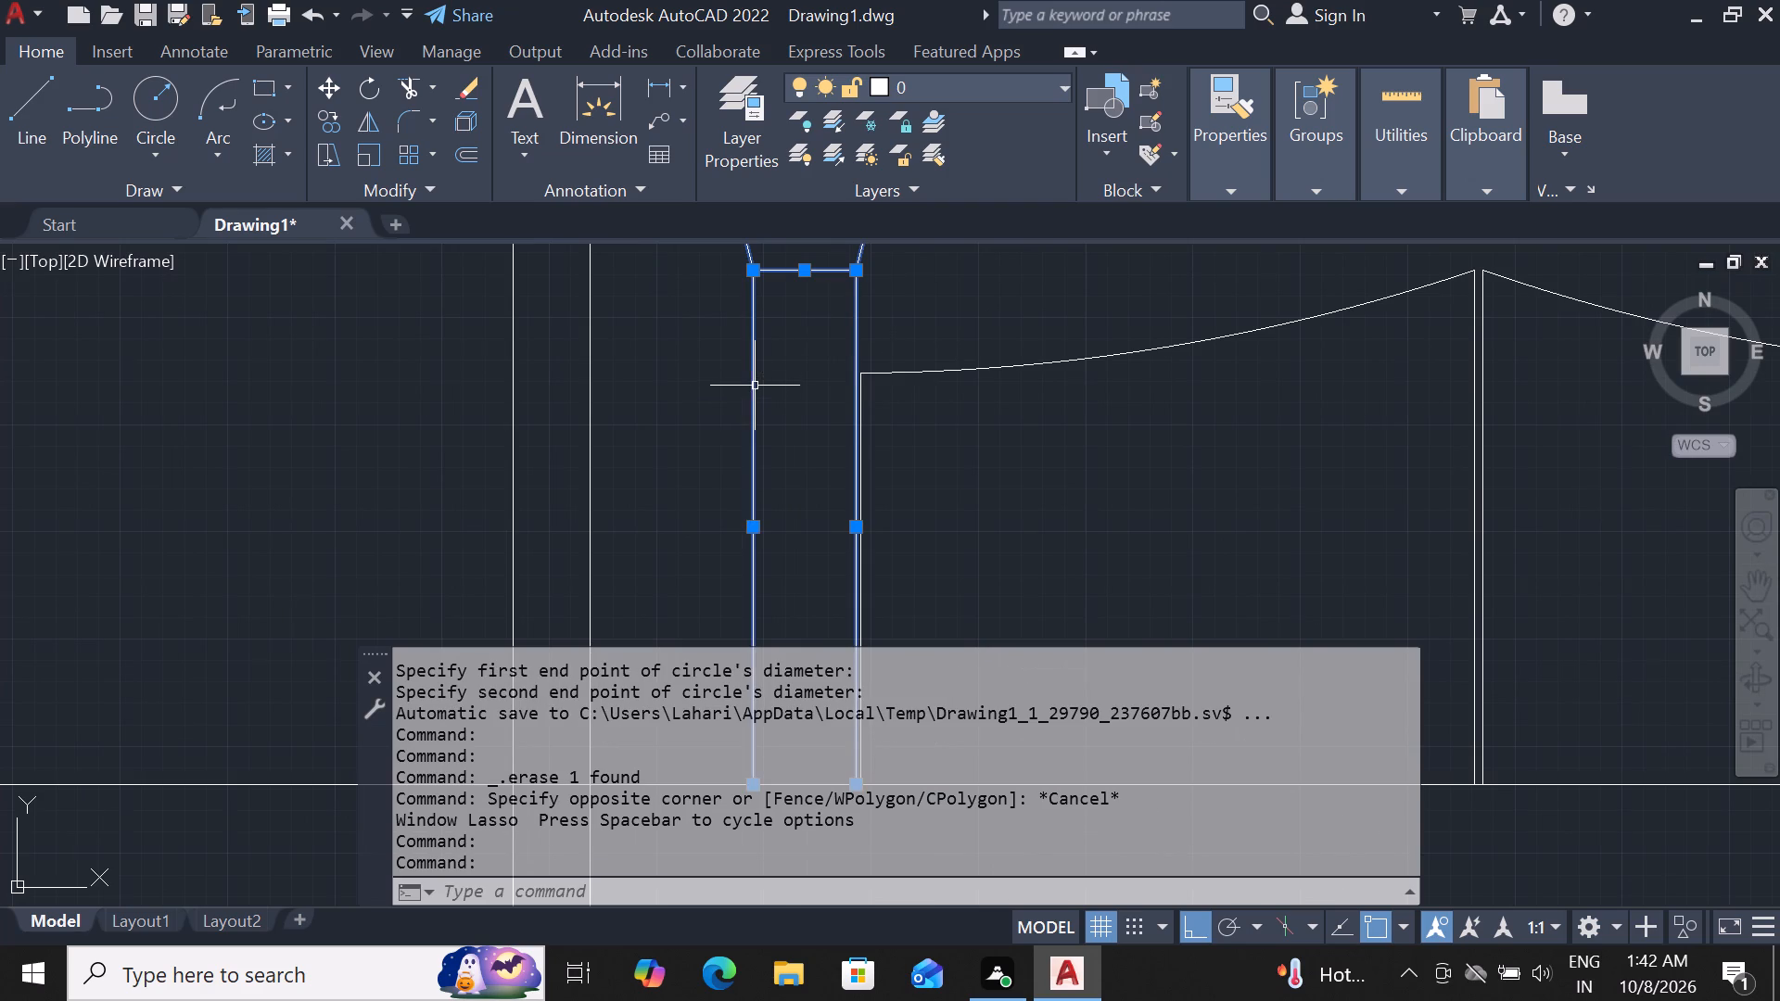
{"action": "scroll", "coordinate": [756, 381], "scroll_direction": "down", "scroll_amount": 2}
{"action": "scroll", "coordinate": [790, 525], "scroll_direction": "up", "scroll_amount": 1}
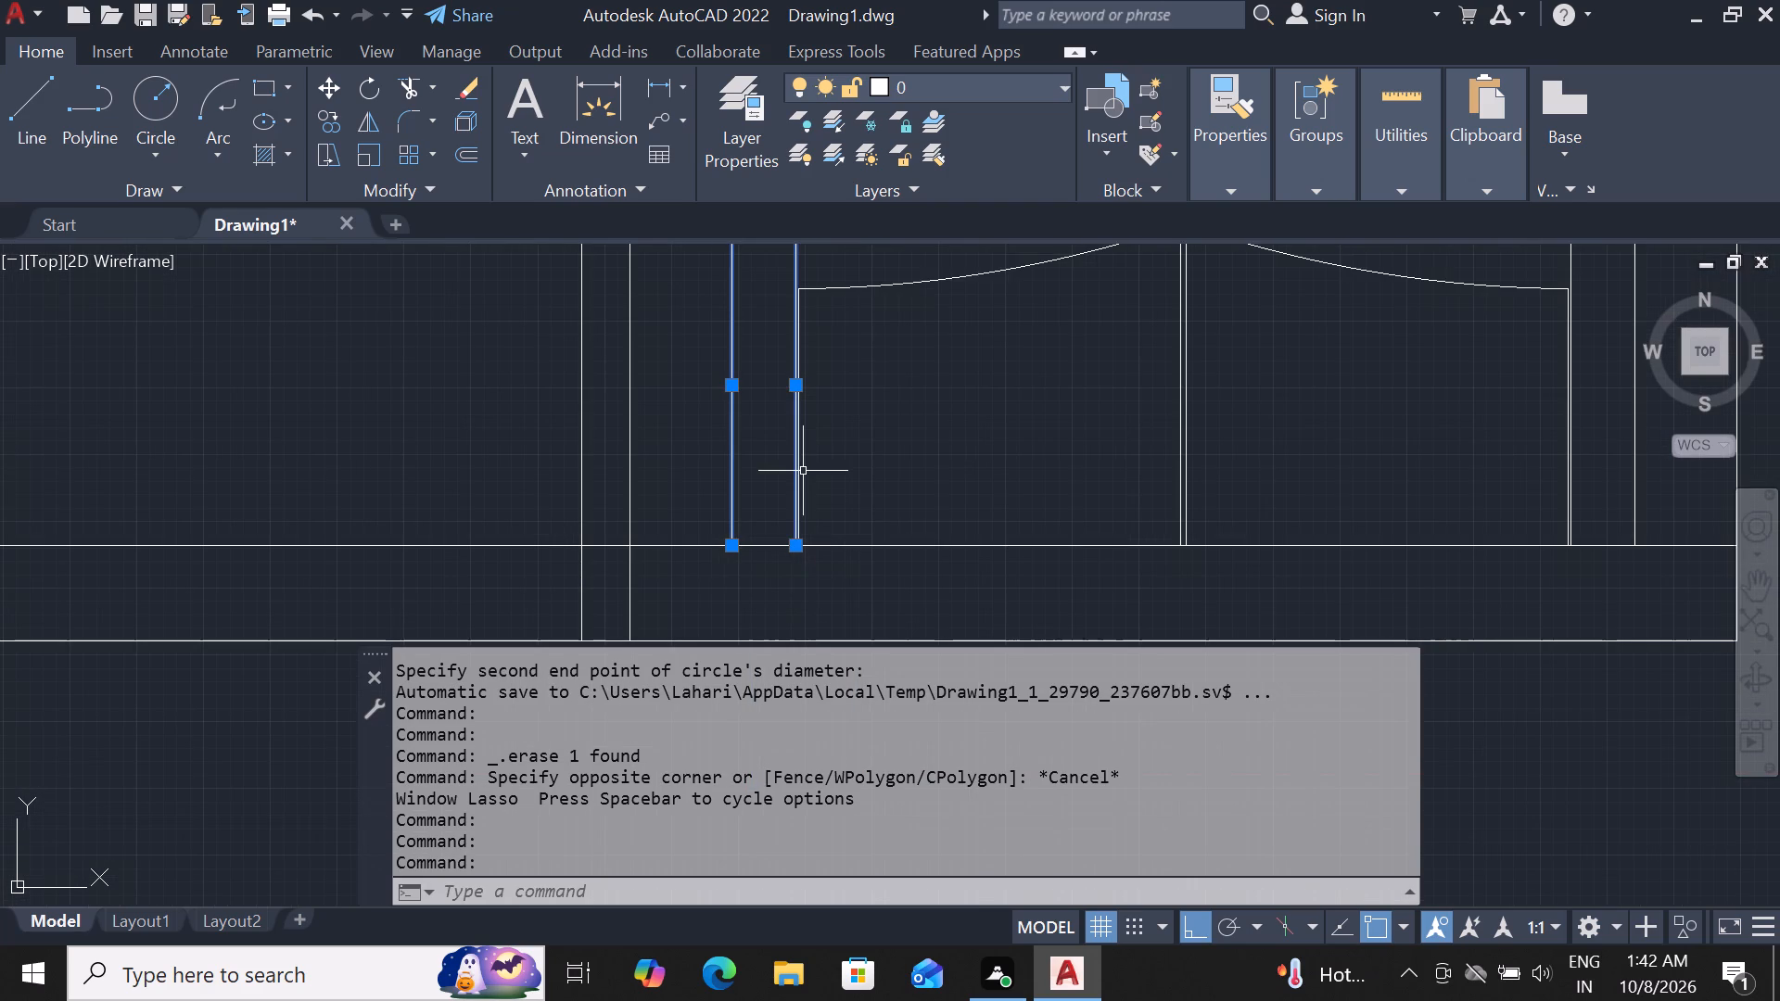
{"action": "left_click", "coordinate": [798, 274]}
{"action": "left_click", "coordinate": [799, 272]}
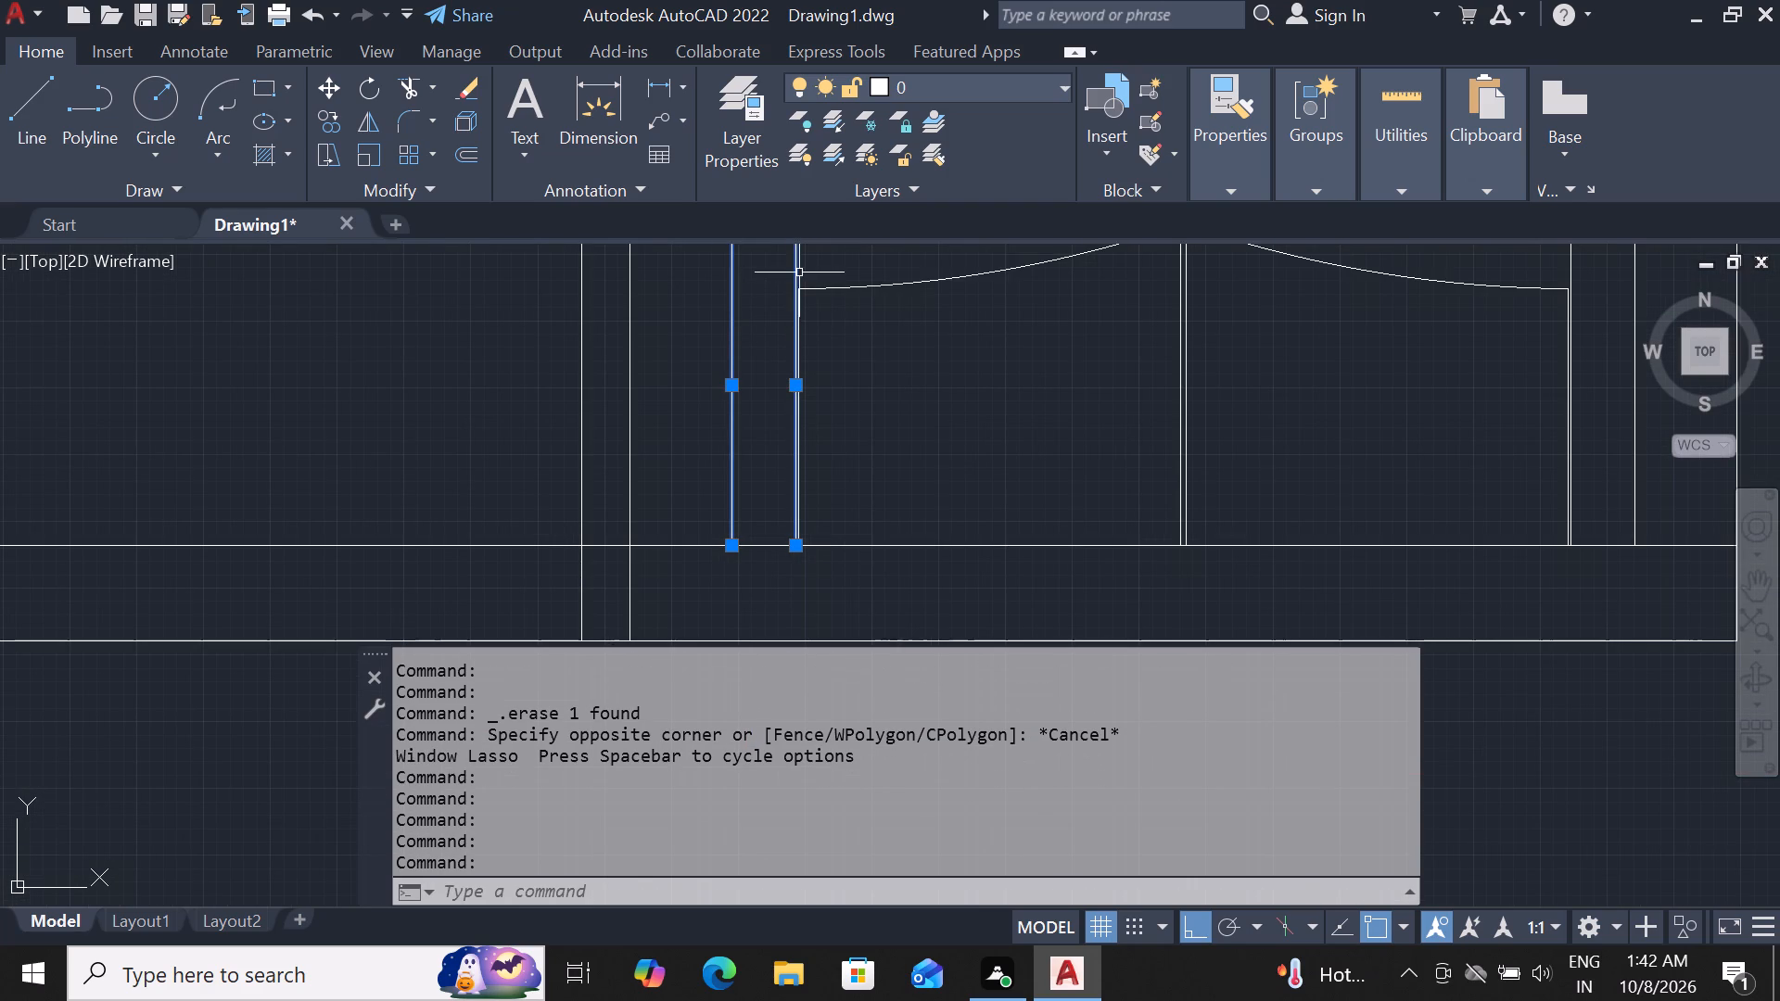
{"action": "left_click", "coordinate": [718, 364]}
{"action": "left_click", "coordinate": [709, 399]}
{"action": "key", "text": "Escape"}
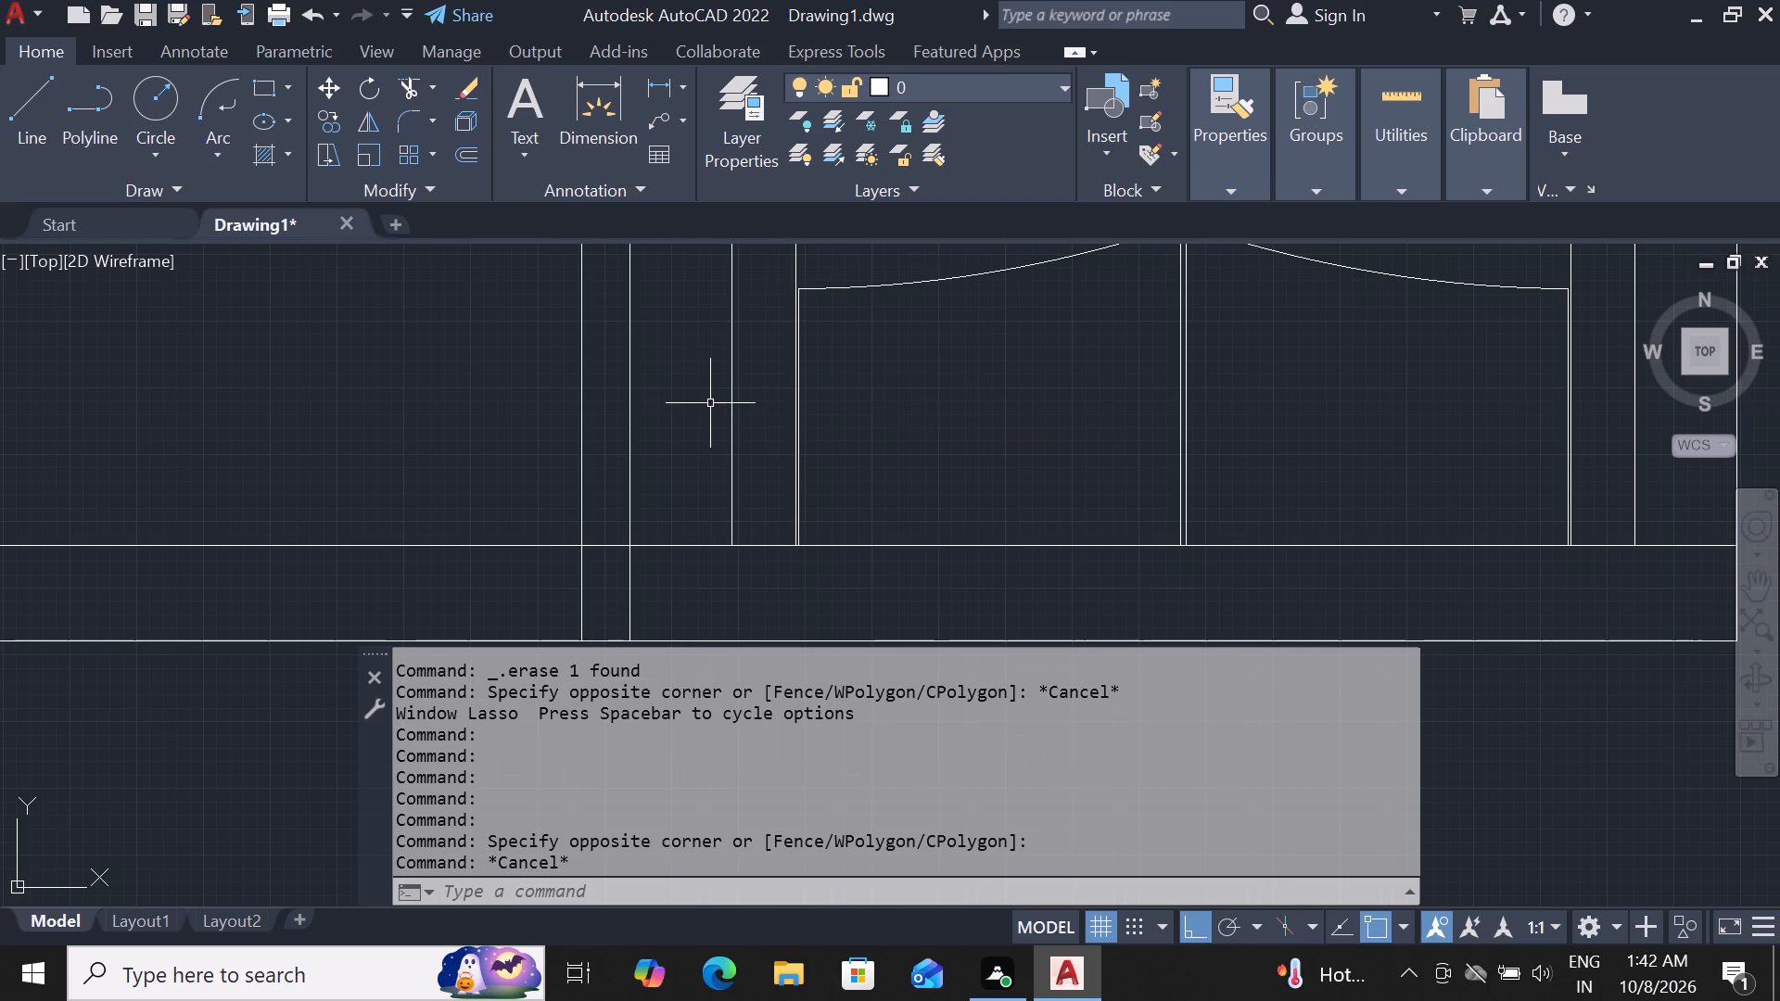
Copy the left pillar's ball finial and cap, without the band's left side, 13'-1" horizontally onto the right pillar's top.
{"action": "scroll", "coordinate": [716, 421], "scroll_direction": "down", "scroll_amount": 2}
{"action": "scroll", "coordinate": [744, 331], "scroll_direction": "up", "scroll_amount": 2}
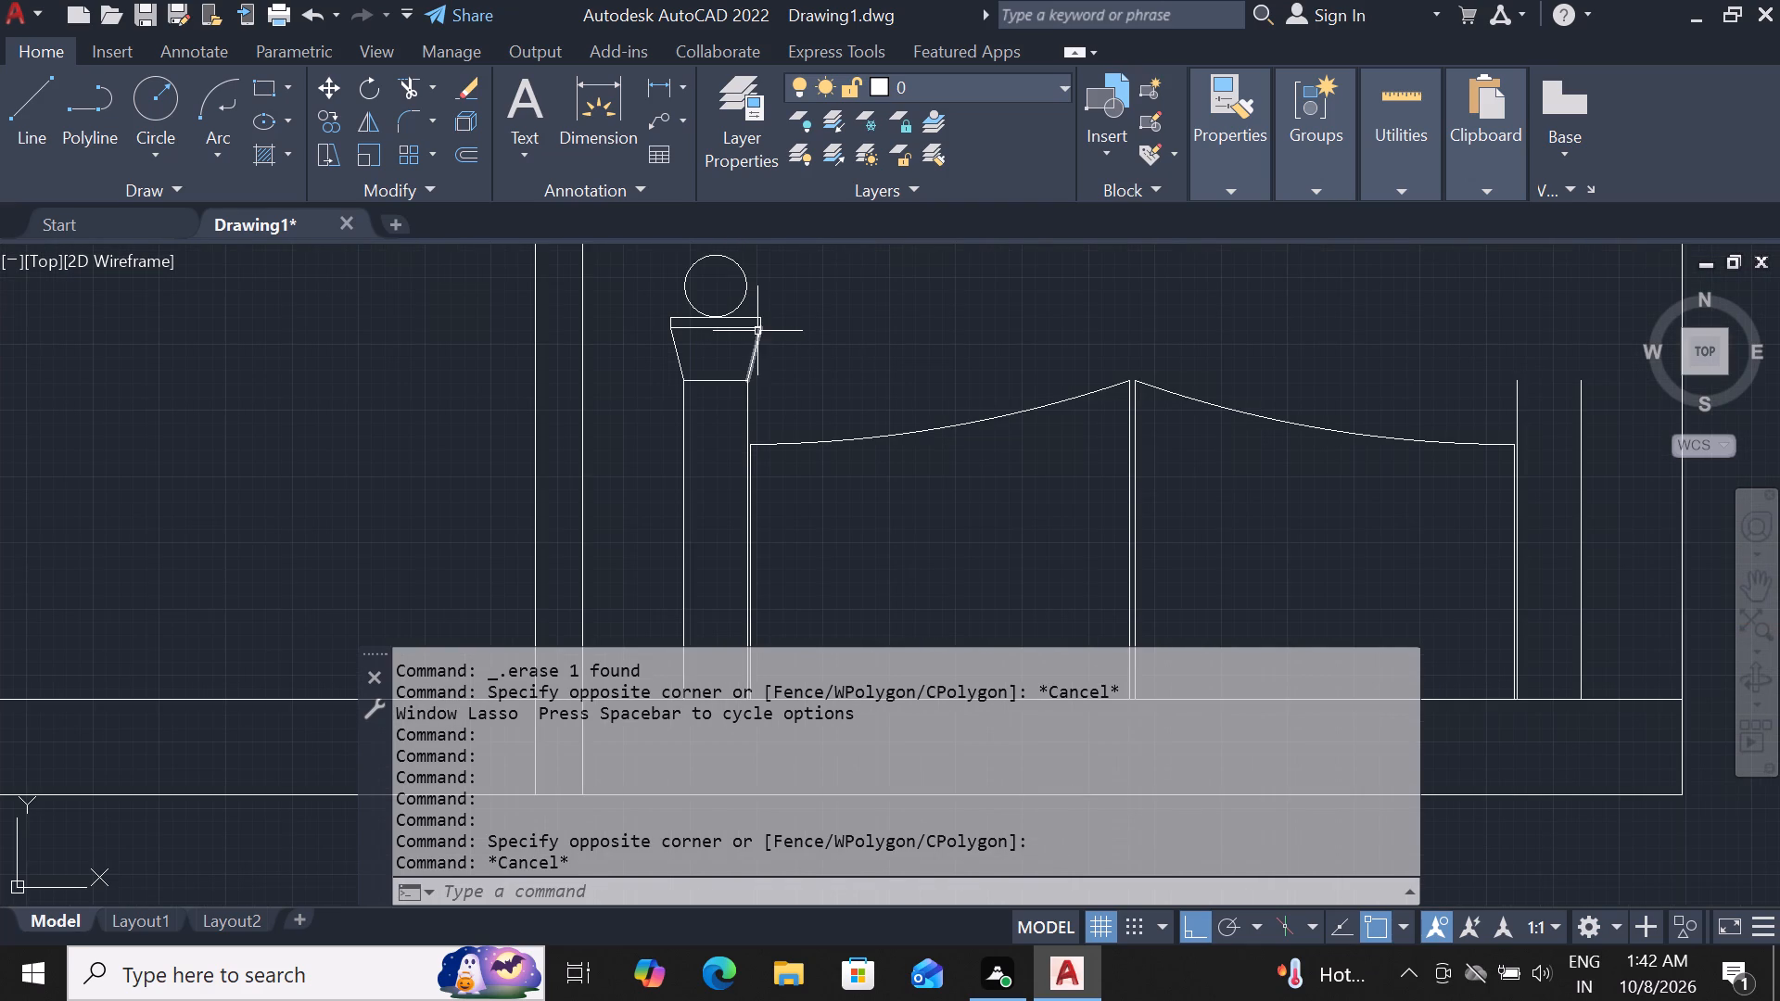
{"action": "left_click", "coordinate": [757, 331]}
{"action": "left_click_drag", "start_coordinate": [646, 263], "coordinate": [735, 253]}
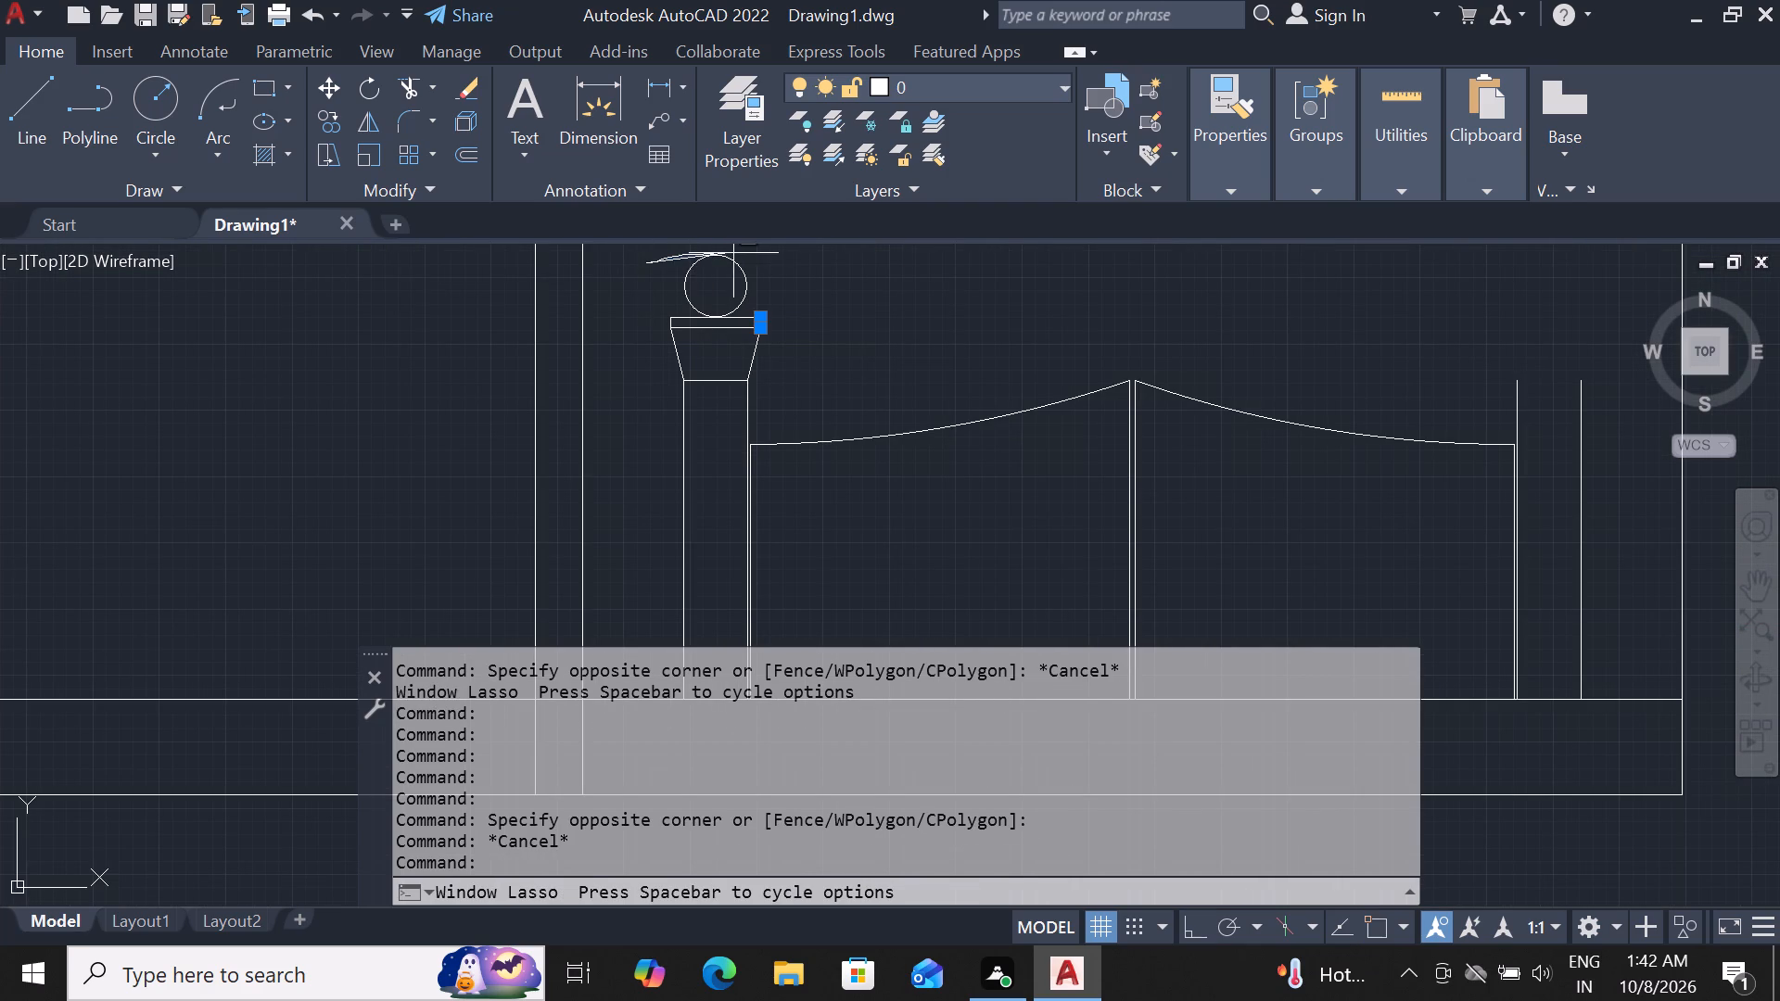
{"action": "left_click_drag", "start_coordinate": [735, 253], "coordinate": [697, 388]}
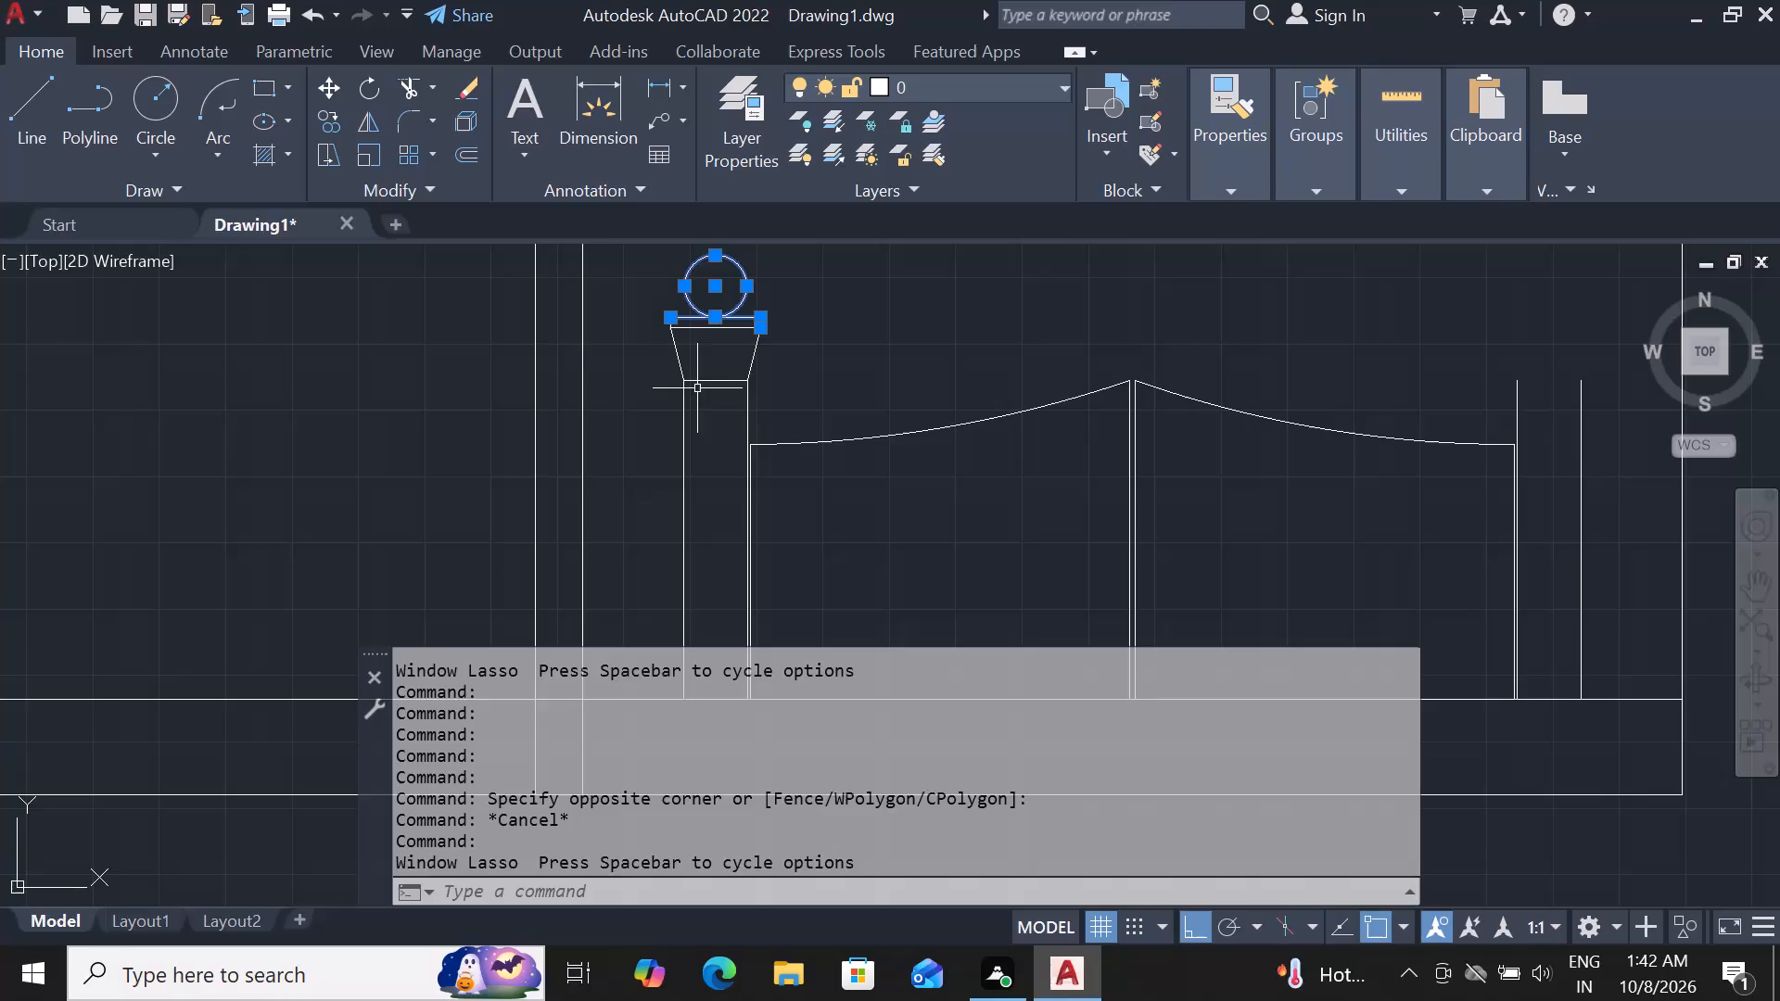
{"action": "left_click", "coordinate": [754, 361]}
{"action": "scroll", "coordinate": [717, 323], "scroll_direction": "up", "scroll_amount": 3}
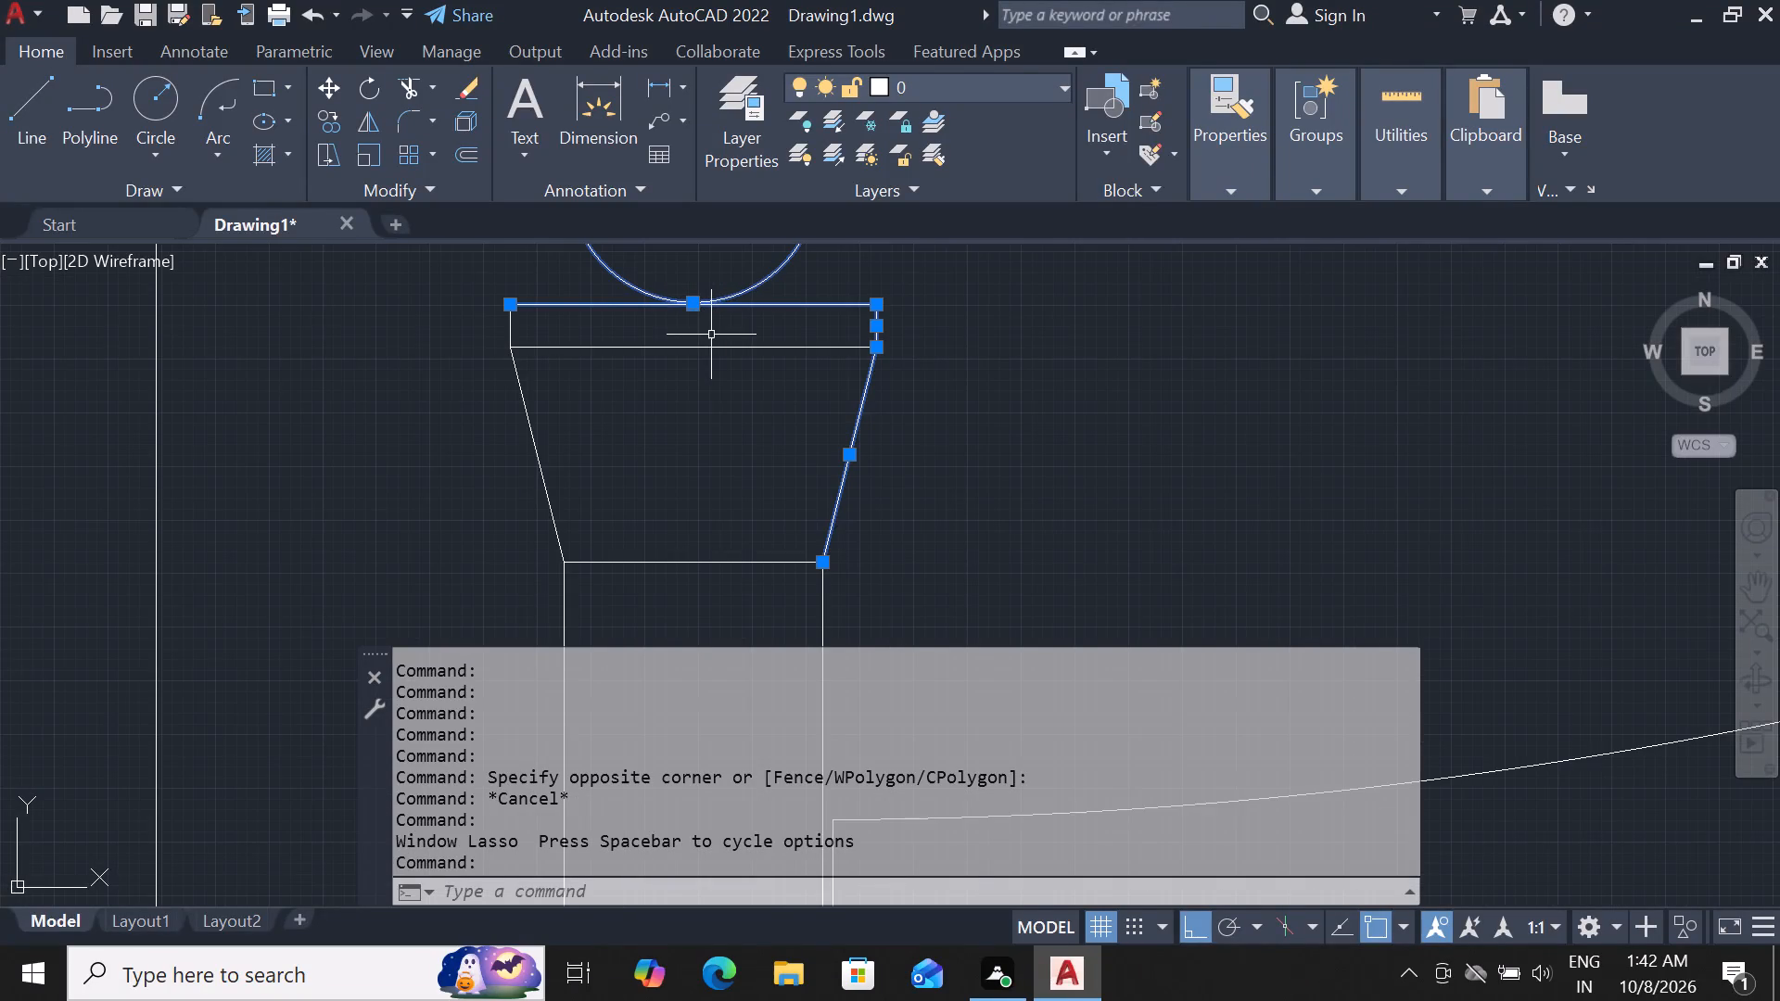
{"action": "left_click", "coordinate": [708, 346]}
{"action": "left_click", "coordinate": [538, 446]}
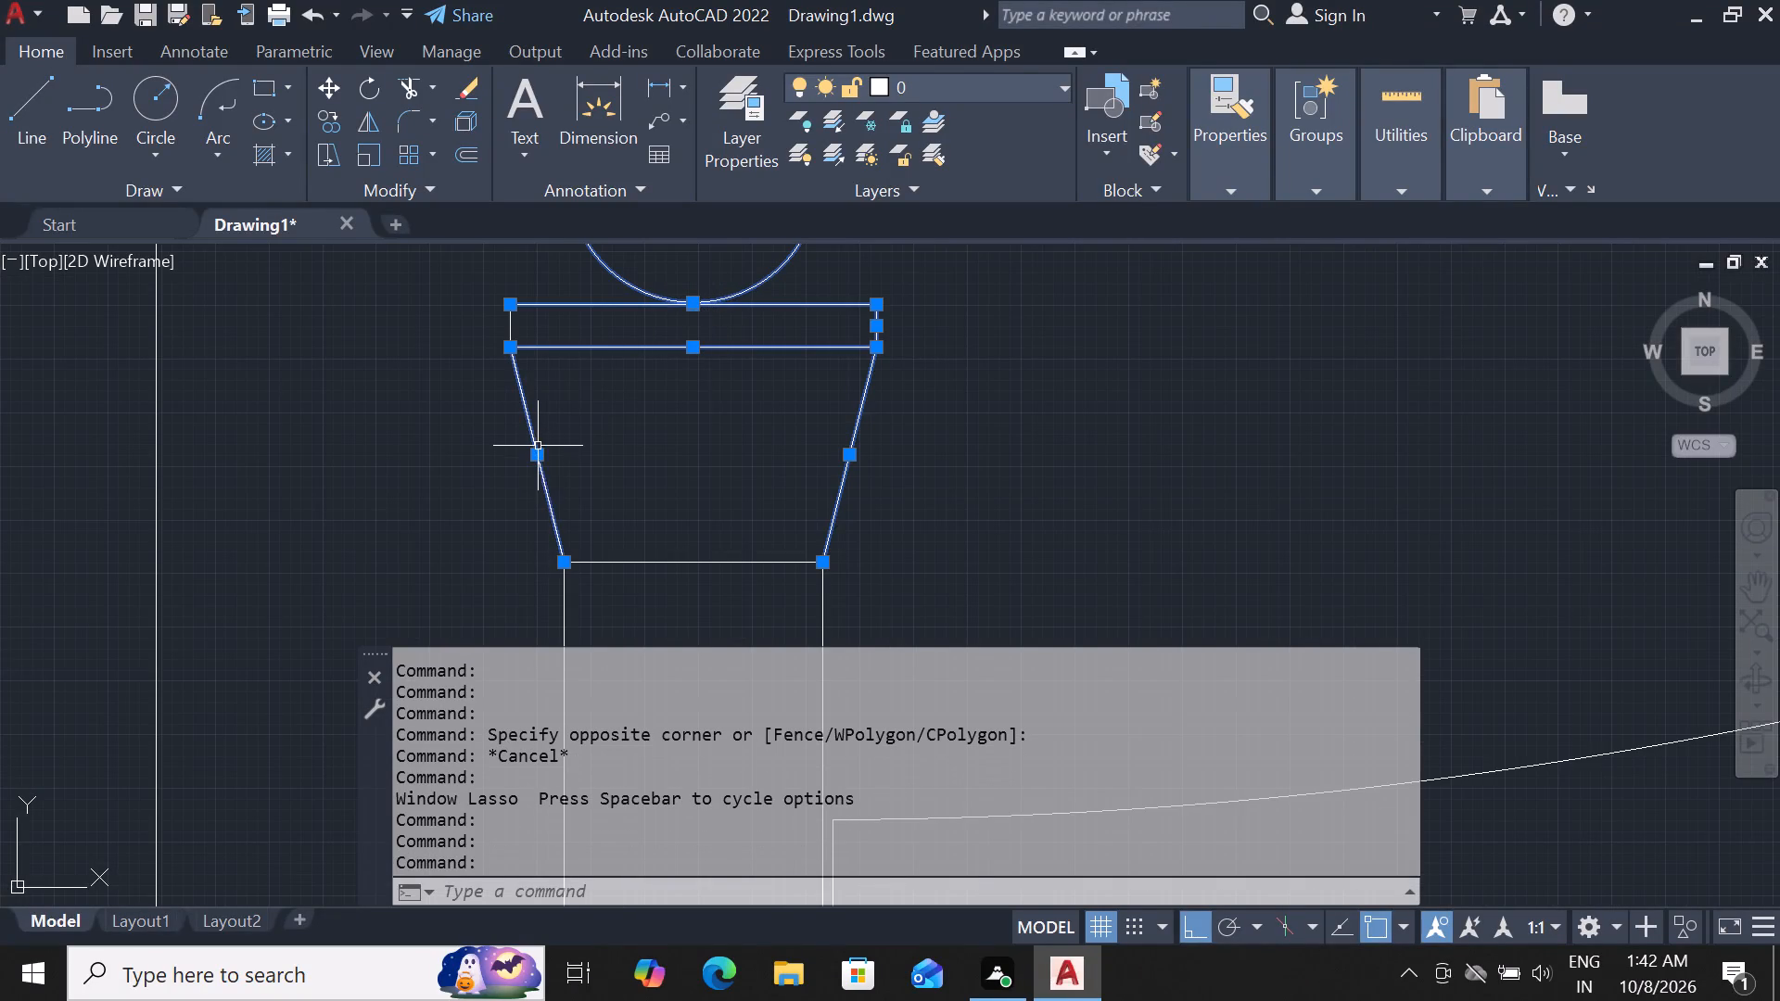
{"action": "left_click", "coordinate": [618, 565]}
{"action": "scroll", "coordinate": [680, 523], "scroll_direction": "down", "scroll_amount": 3}
{"action": "scroll", "coordinate": [711, 447], "scroll_direction": "down", "scroll_amount": 1}
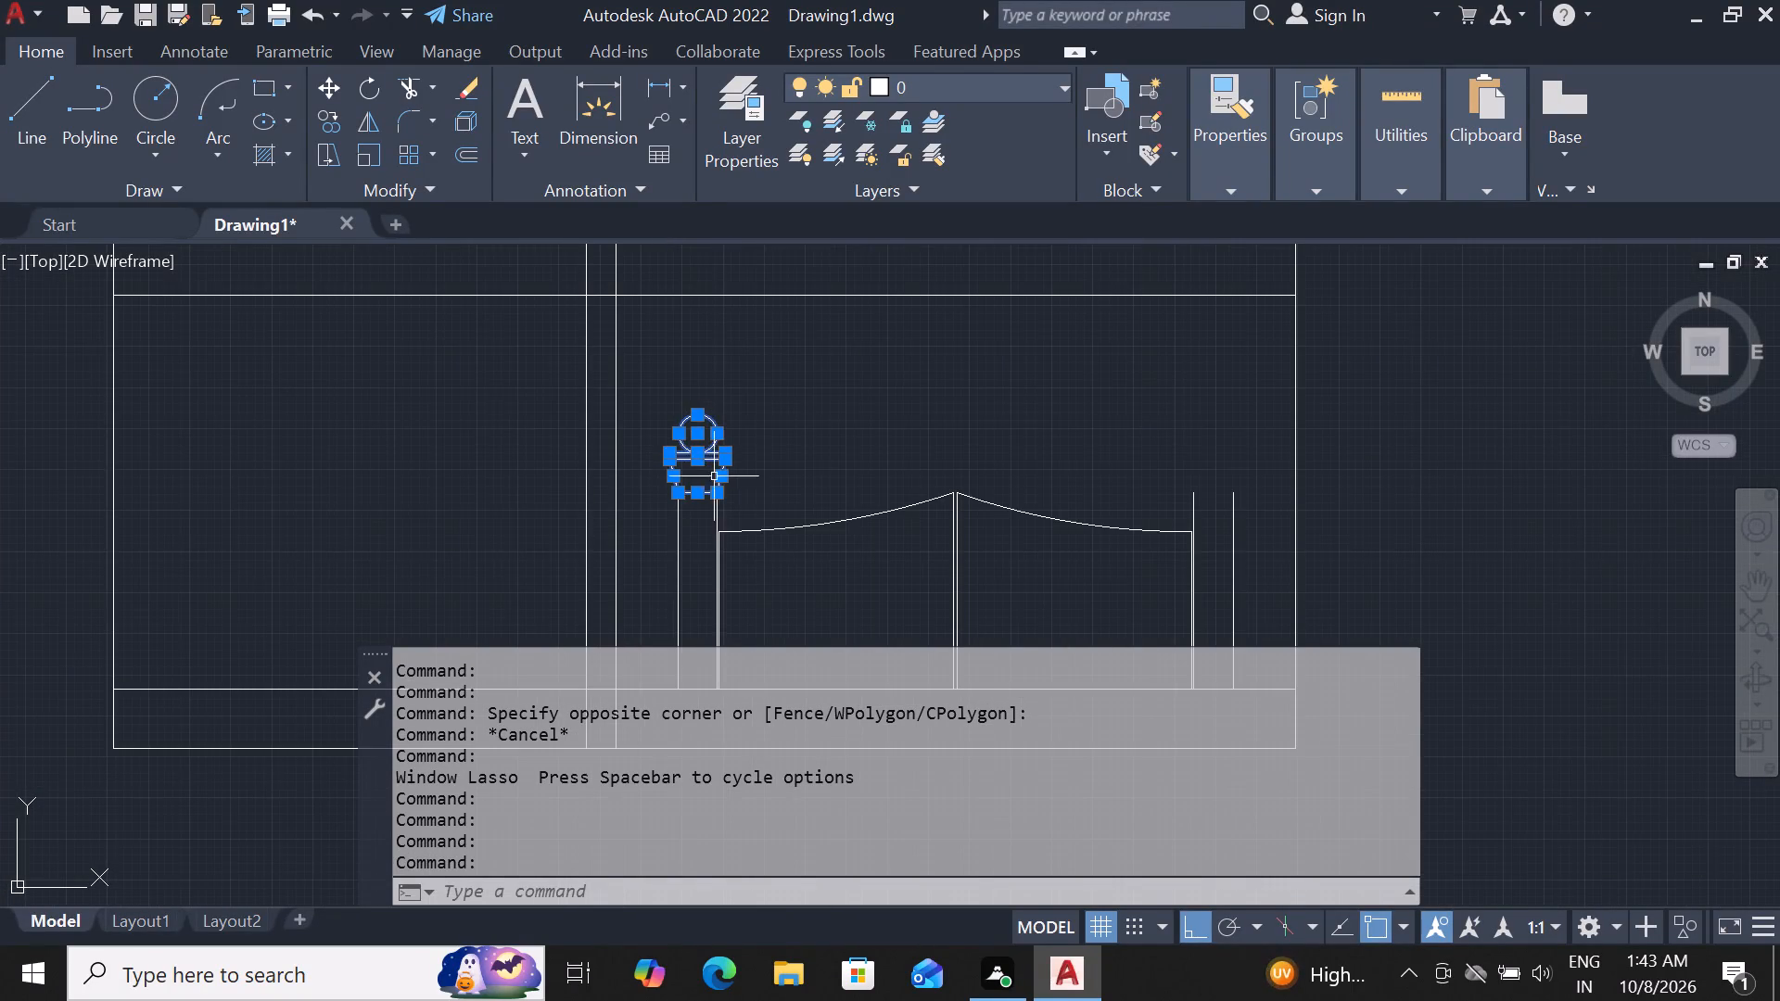
{"action": "scroll", "coordinate": [716, 515], "scroll_direction": "up", "scroll_amount": 2}
{"action": "type", "text": "co"}
{"action": "key", "text": "space"}
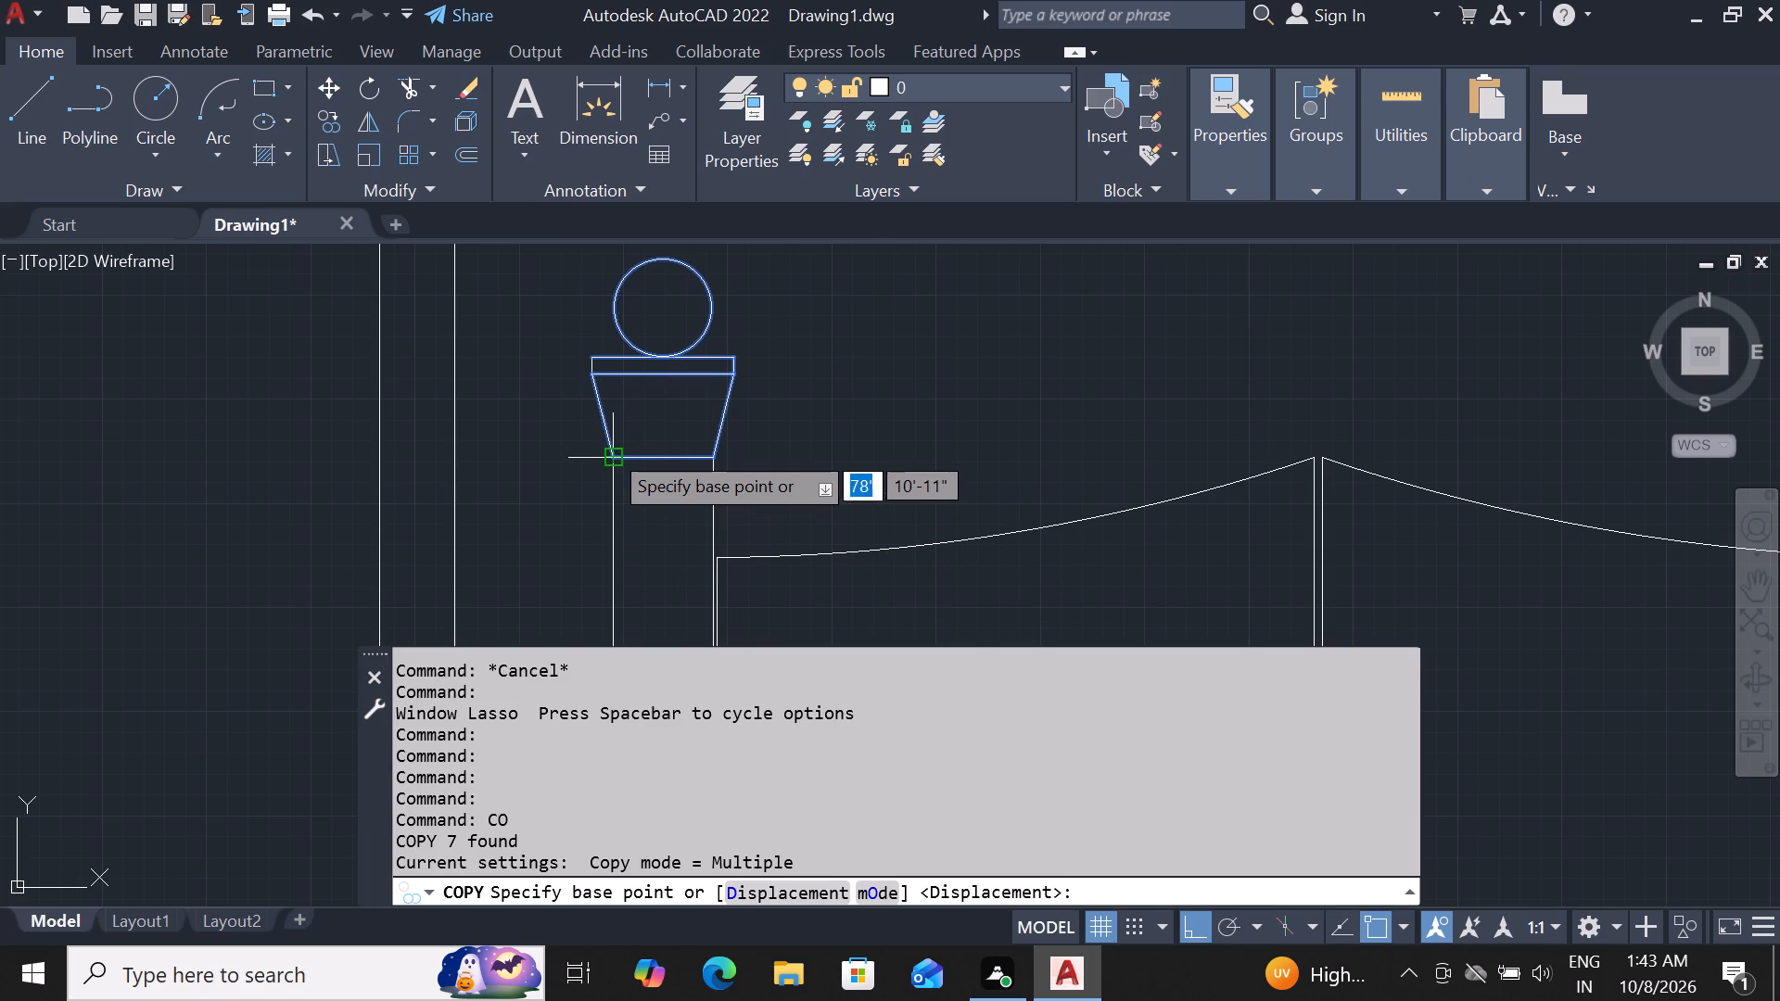
{"action": "left_click", "coordinate": [608, 449]}
{"action": "scroll", "coordinate": [1039, 380], "scroll_direction": "down", "scroll_amount": 2}
{"action": "scroll", "coordinate": [909, 391], "scroll_direction": "down", "scroll_amount": 1}
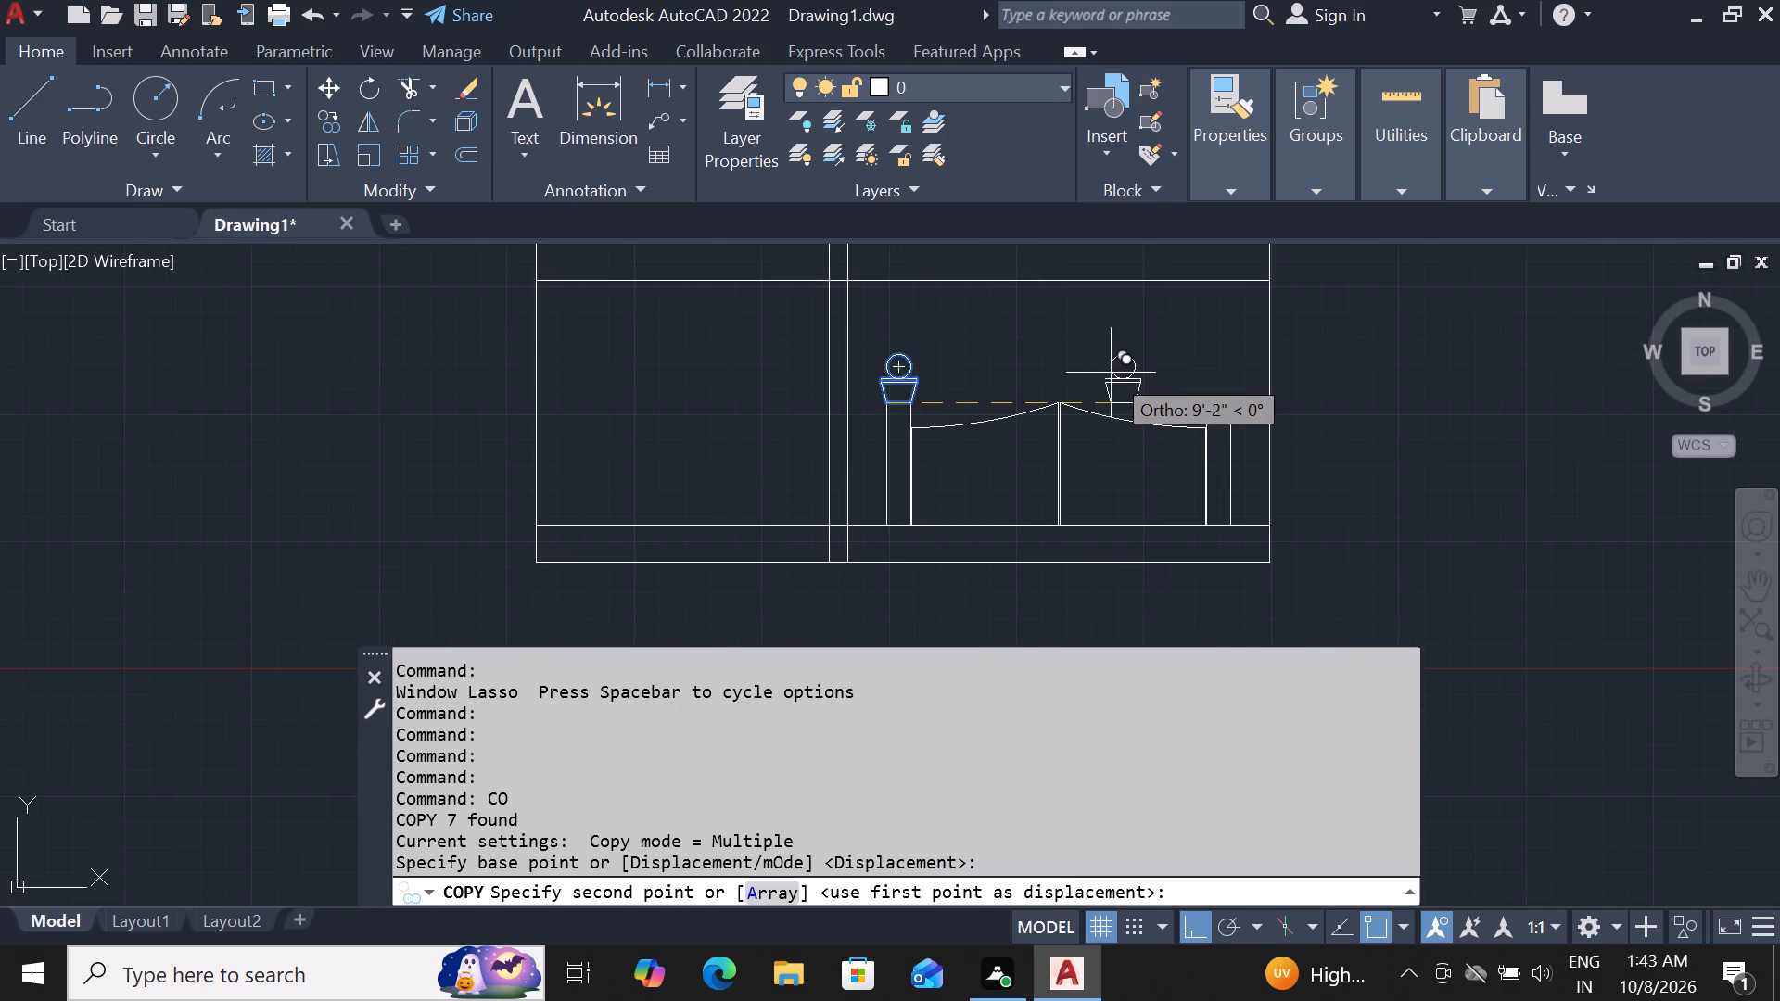
{"action": "scroll", "coordinate": [1112, 373], "scroll_direction": "up", "scroll_amount": 2}
{"action": "scroll", "coordinate": [1334, 444], "scroll_direction": "up", "scroll_amount": 2}
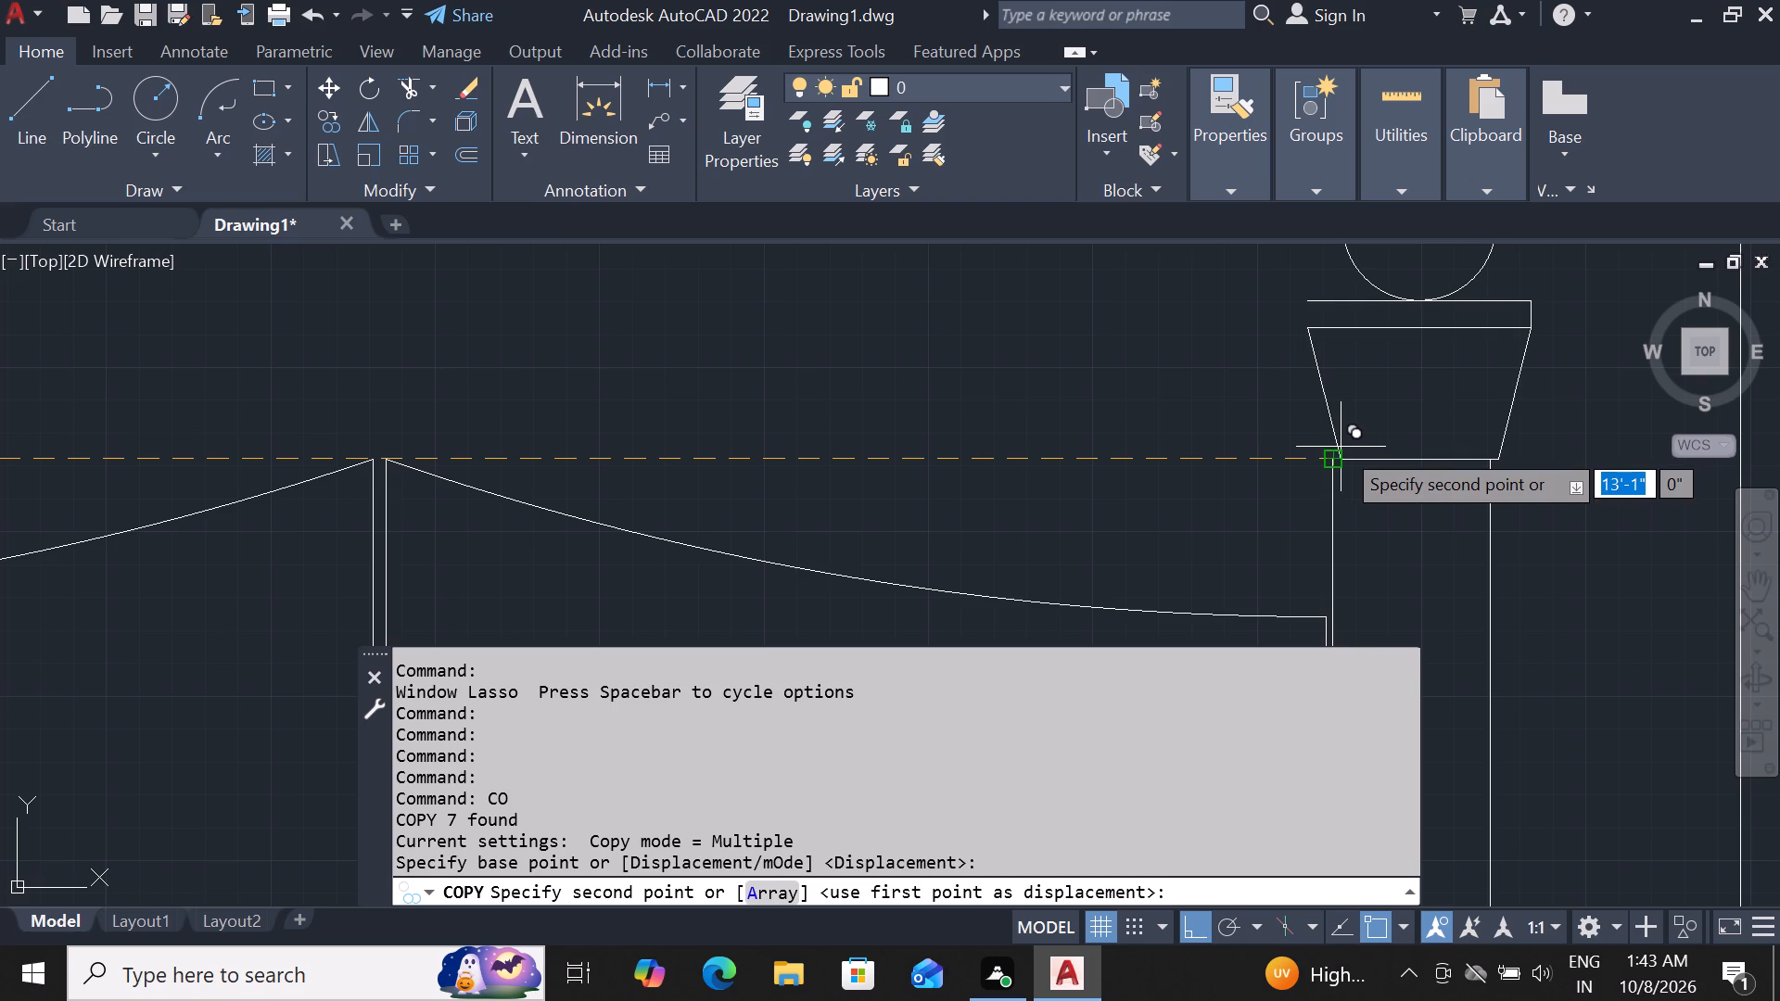
{"action": "scroll", "coordinate": [1405, 467], "scroll_direction": "up", "scroll_amount": 1}
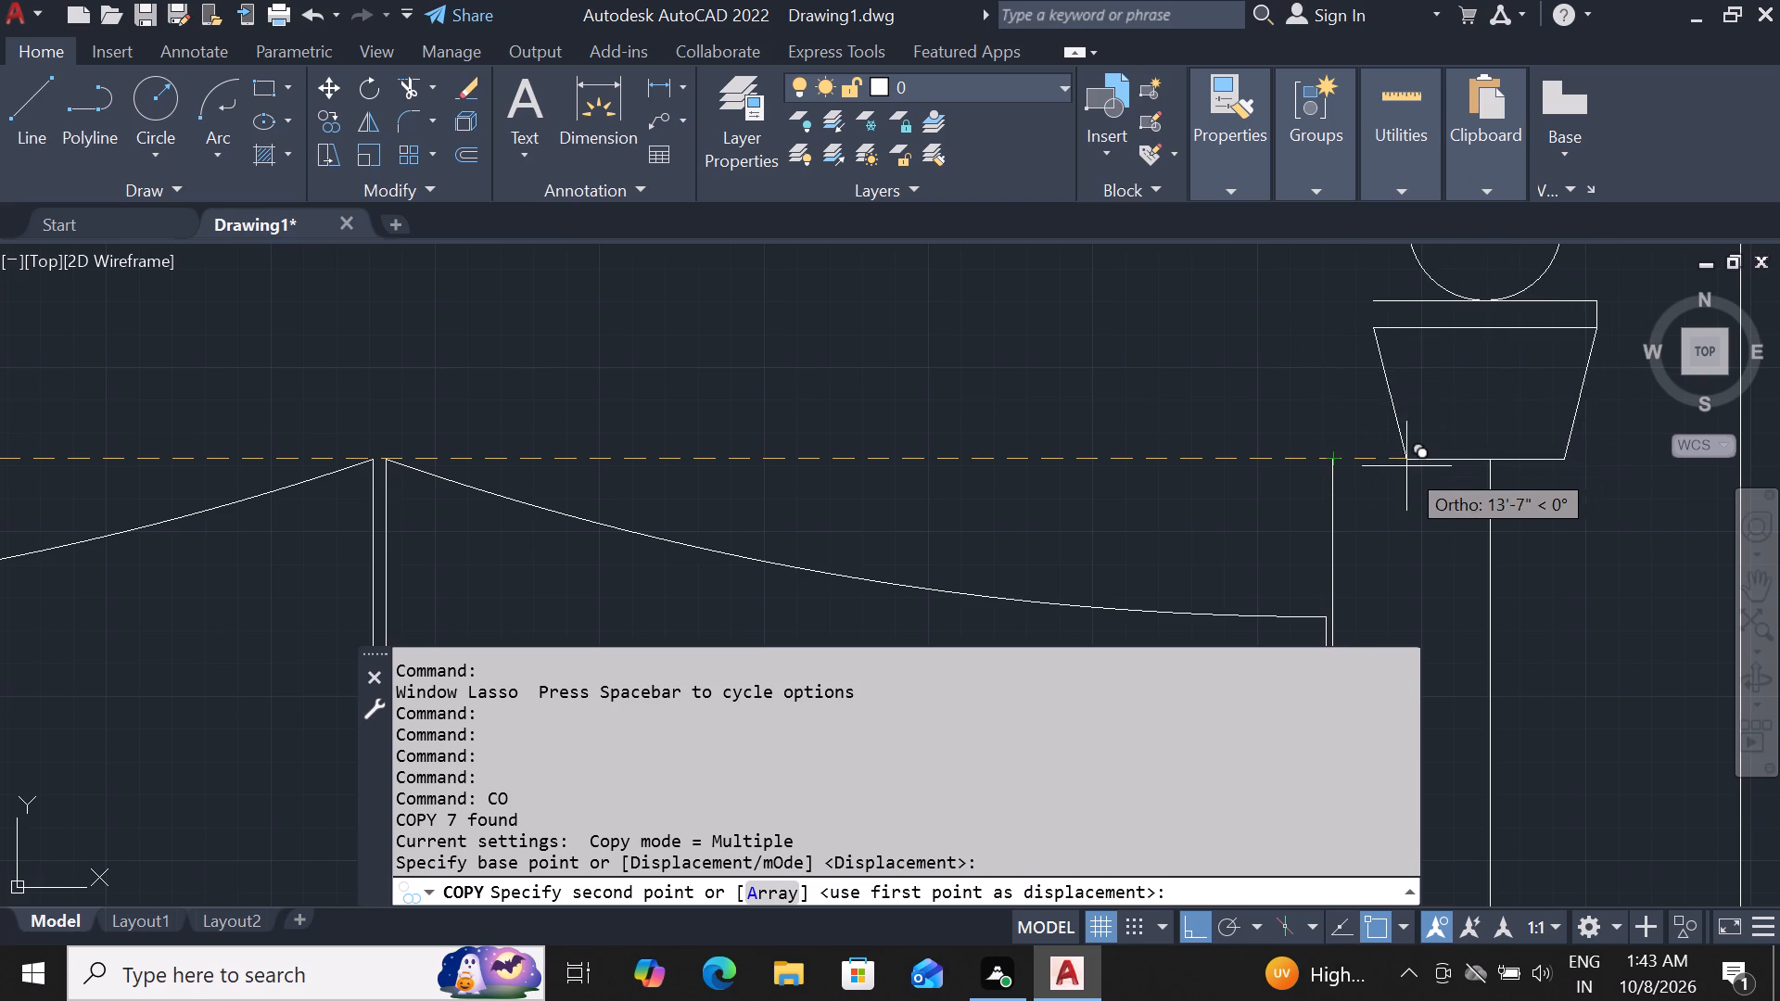
{"action": "scroll", "coordinate": [1405, 467], "scroll_direction": "up", "scroll_amount": 1}
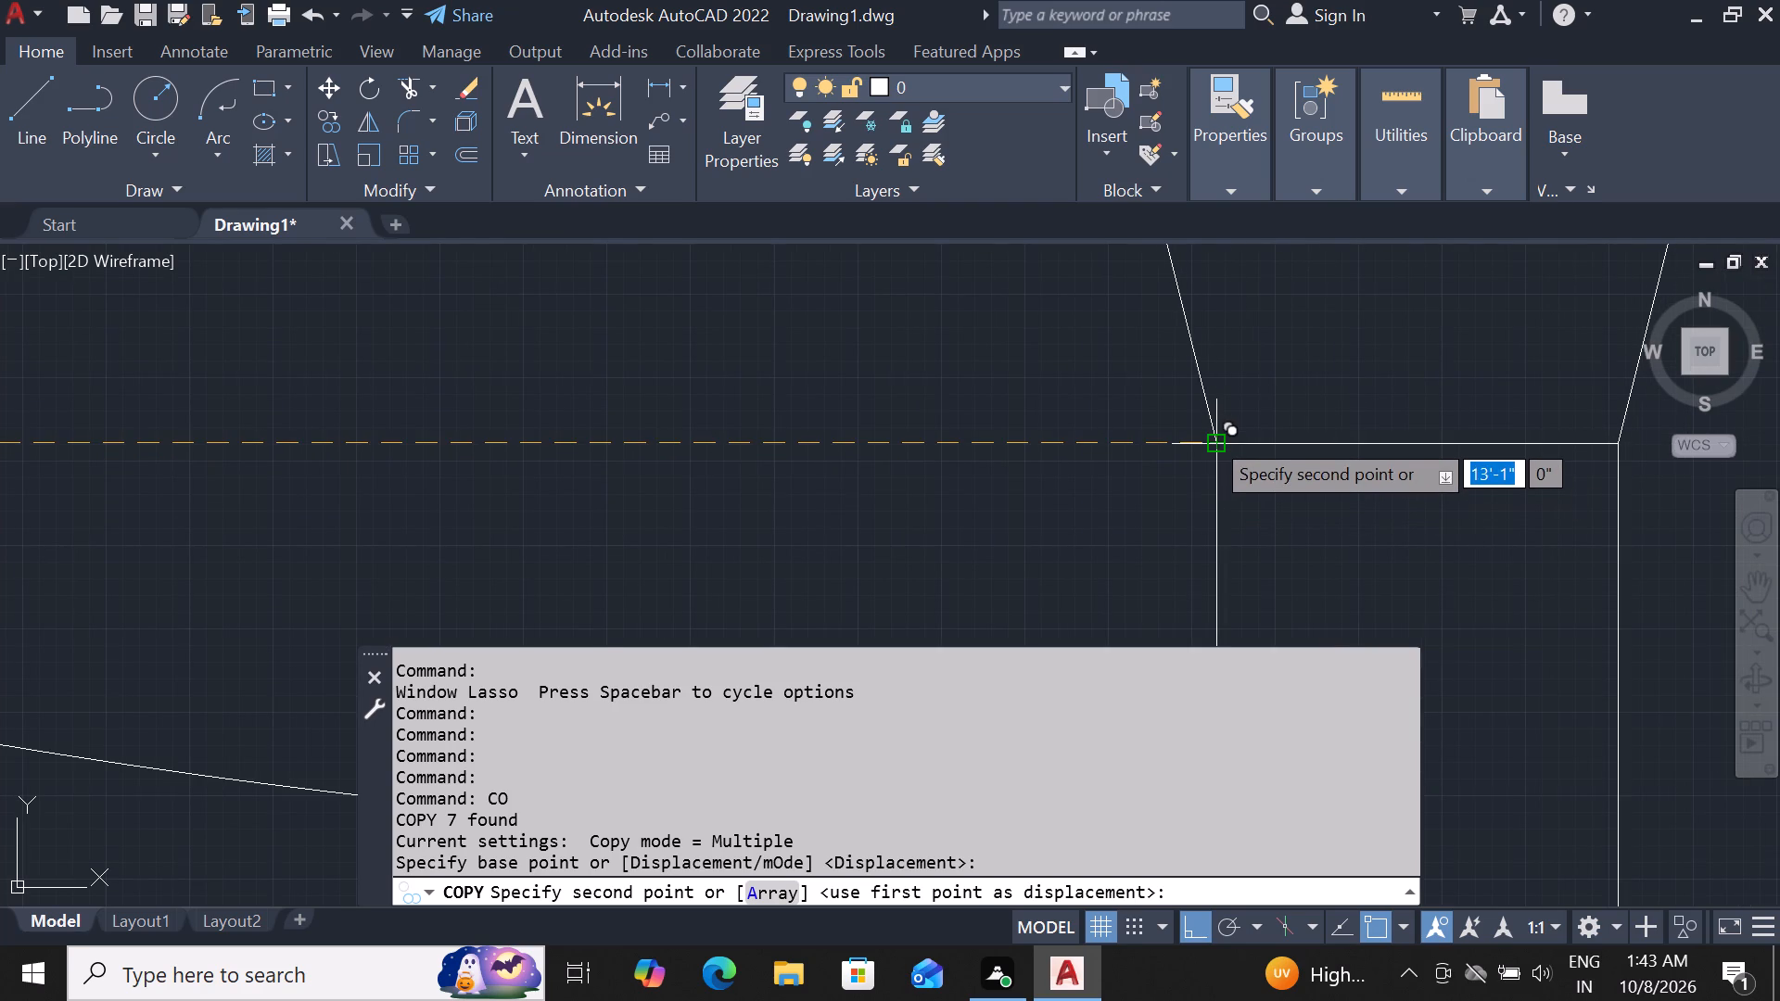
{"action": "left_click", "coordinate": [1210, 437]}
{"action": "key", "text": "Escape"}
Draw the missing left vertical side of the band on the right pillar's cap, from the lower band line to the top line.
{"action": "scroll", "coordinate": [1363, 453], "scroll_direction": "down", "scroll_amount": 3}
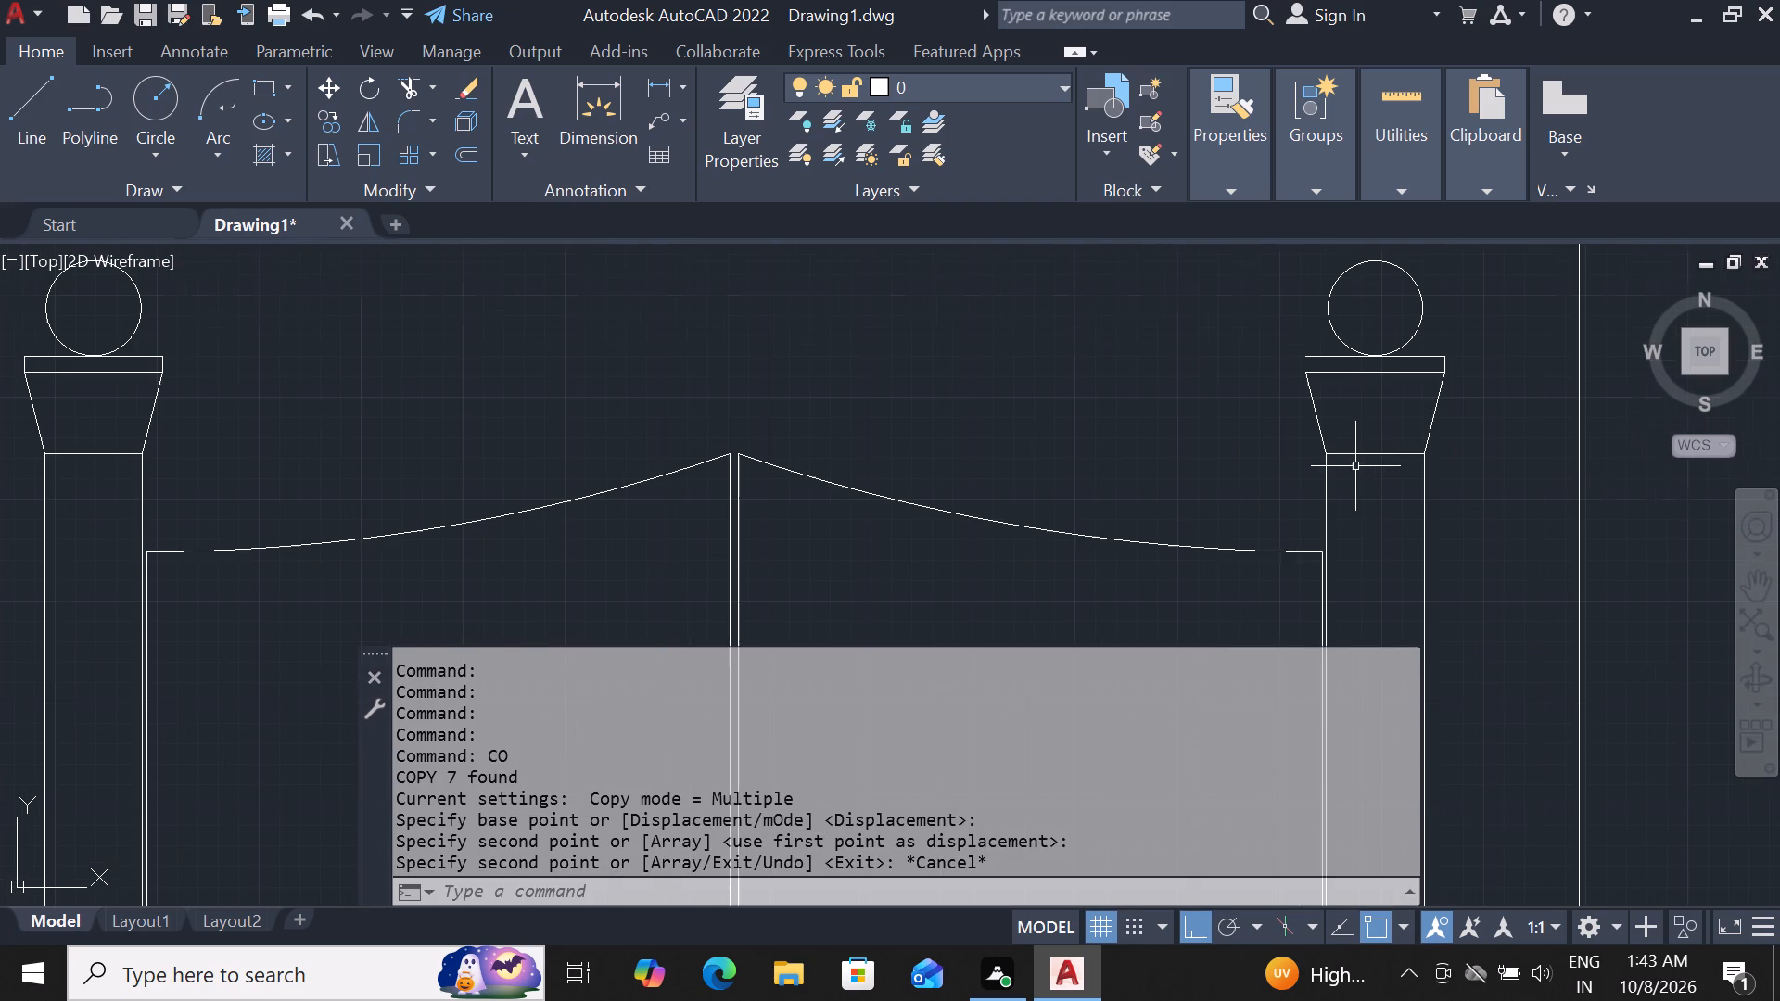
{"action": "scroll", "coordinate": [1328, 315], "scroll_direction": "up", "scroll_amount": 1}
{"action": "type", "text": "l"}
{"action": "key", "text": "space"}
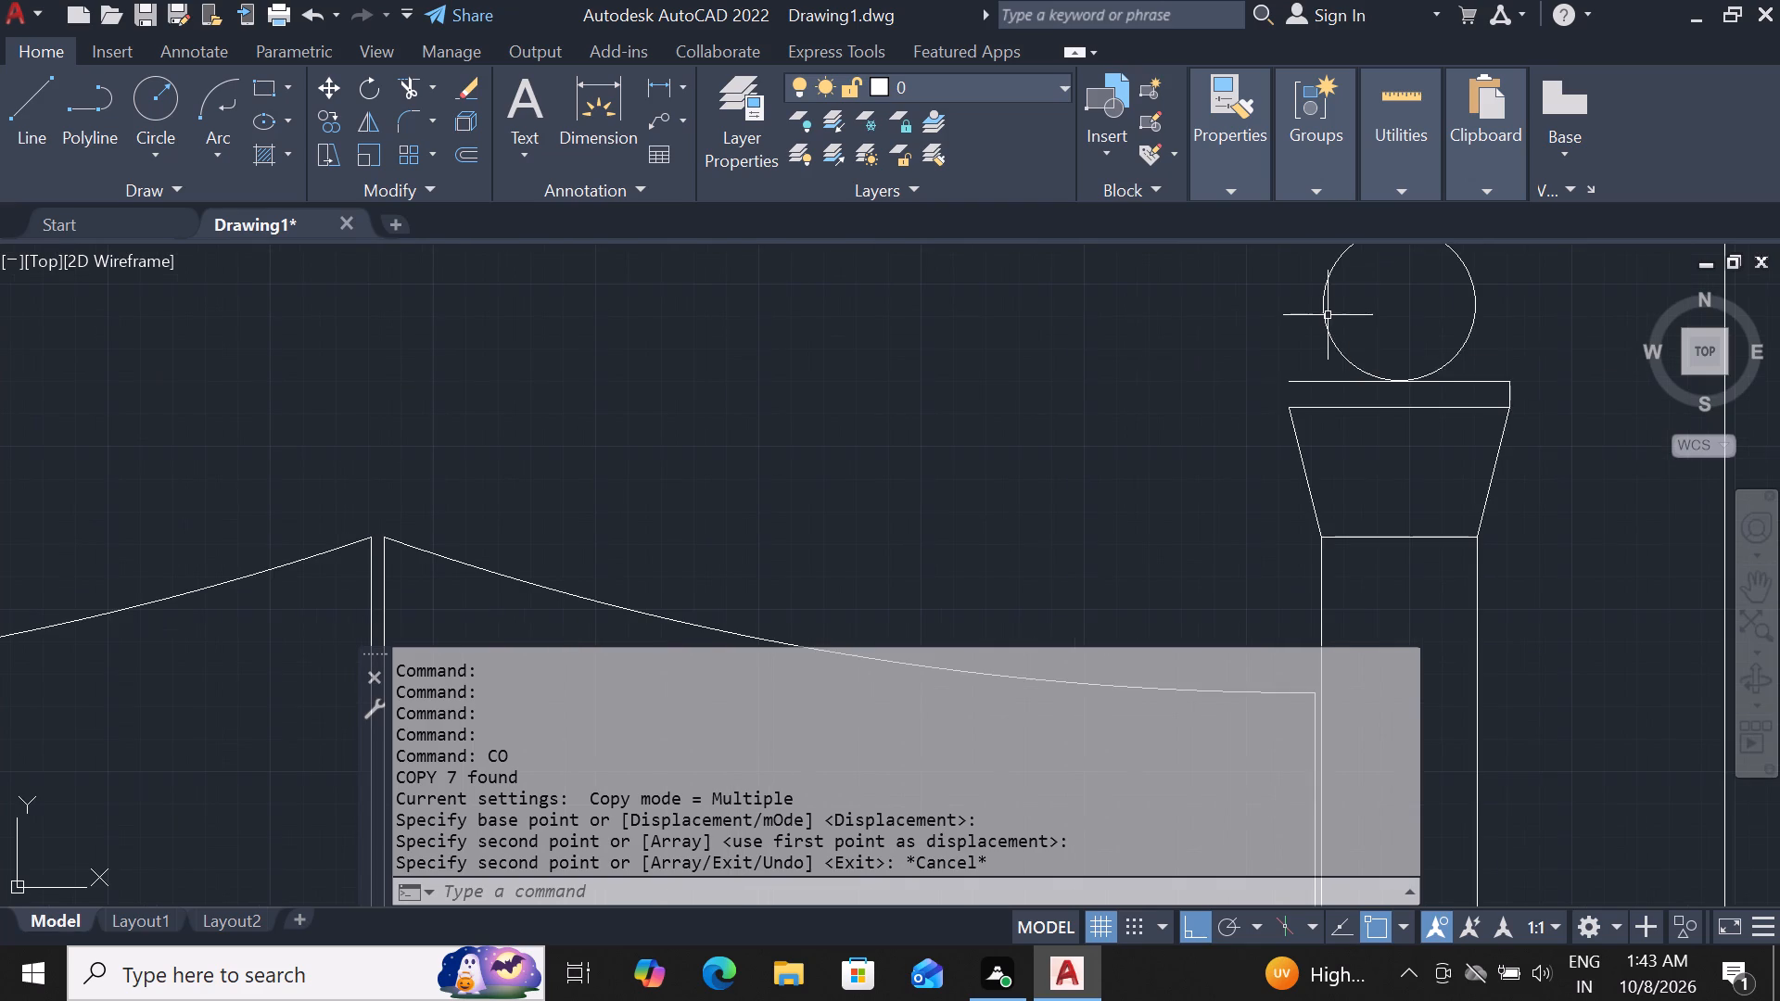
{"action": "scroll", "coordinate": [1284, 416], "scroll_direction": "up", "scroll_amount": 2}
{"action": "left_click", "coordinate": [1284, 402]}
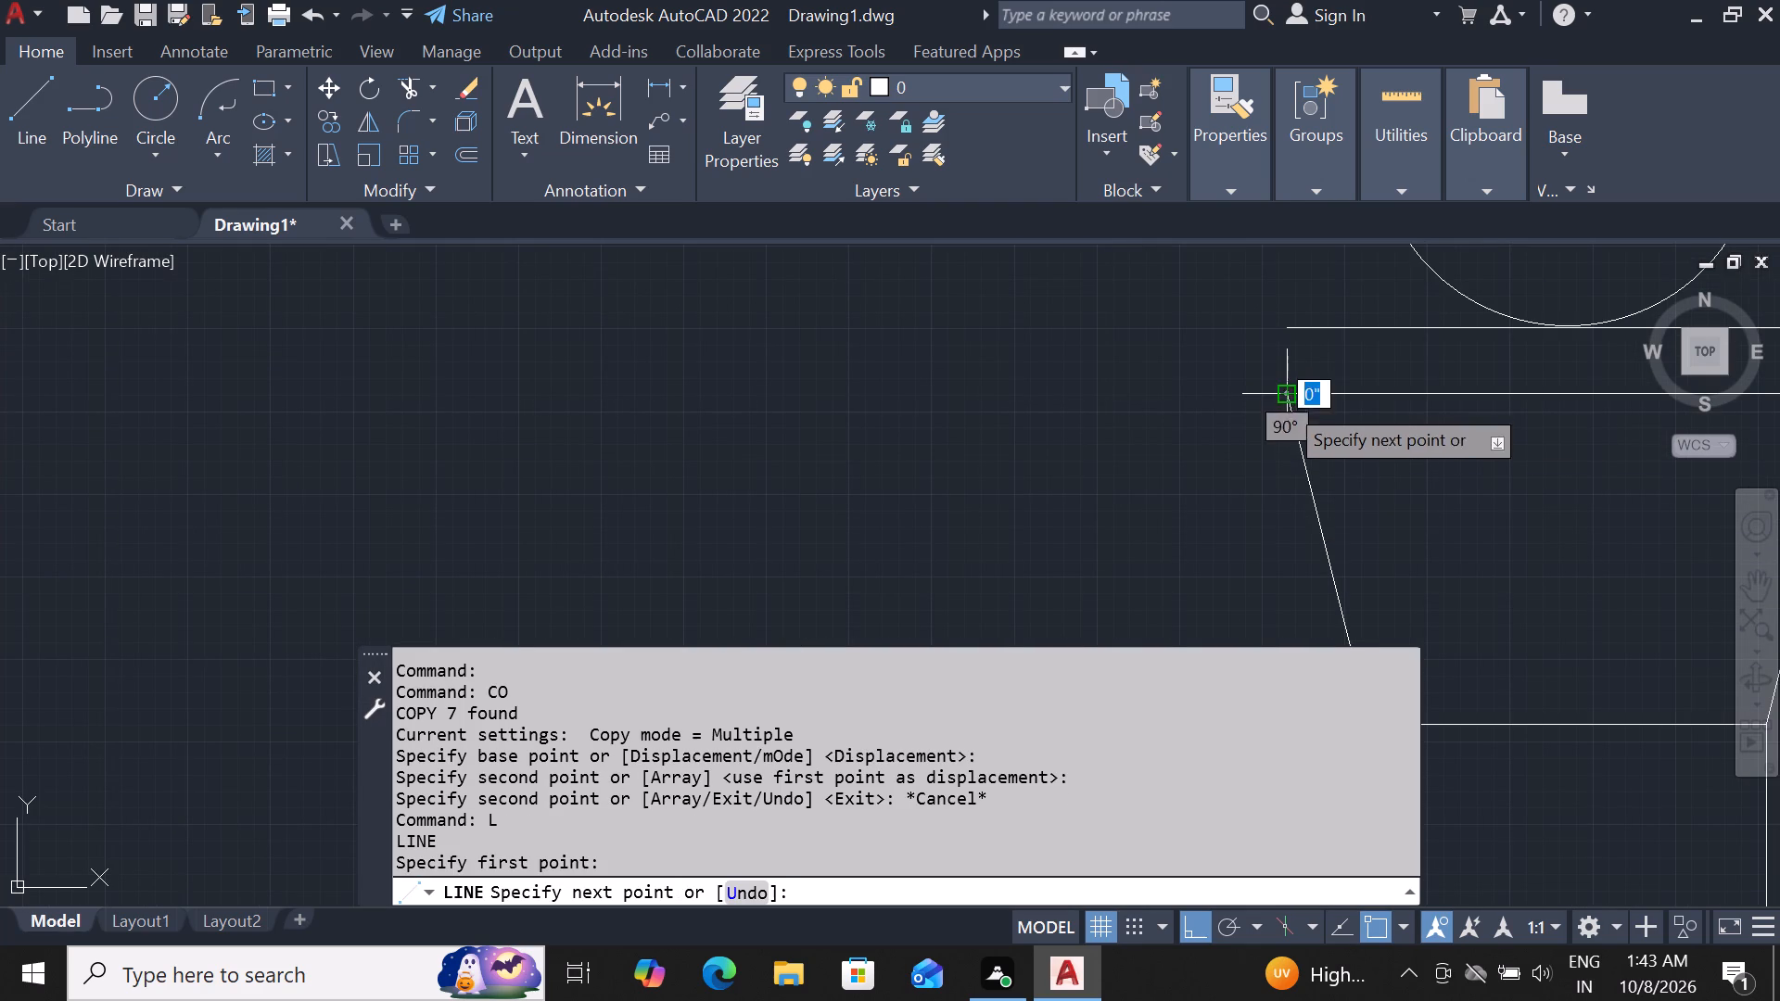
{"action": "left_click", "coordinate": [1284, 319]}
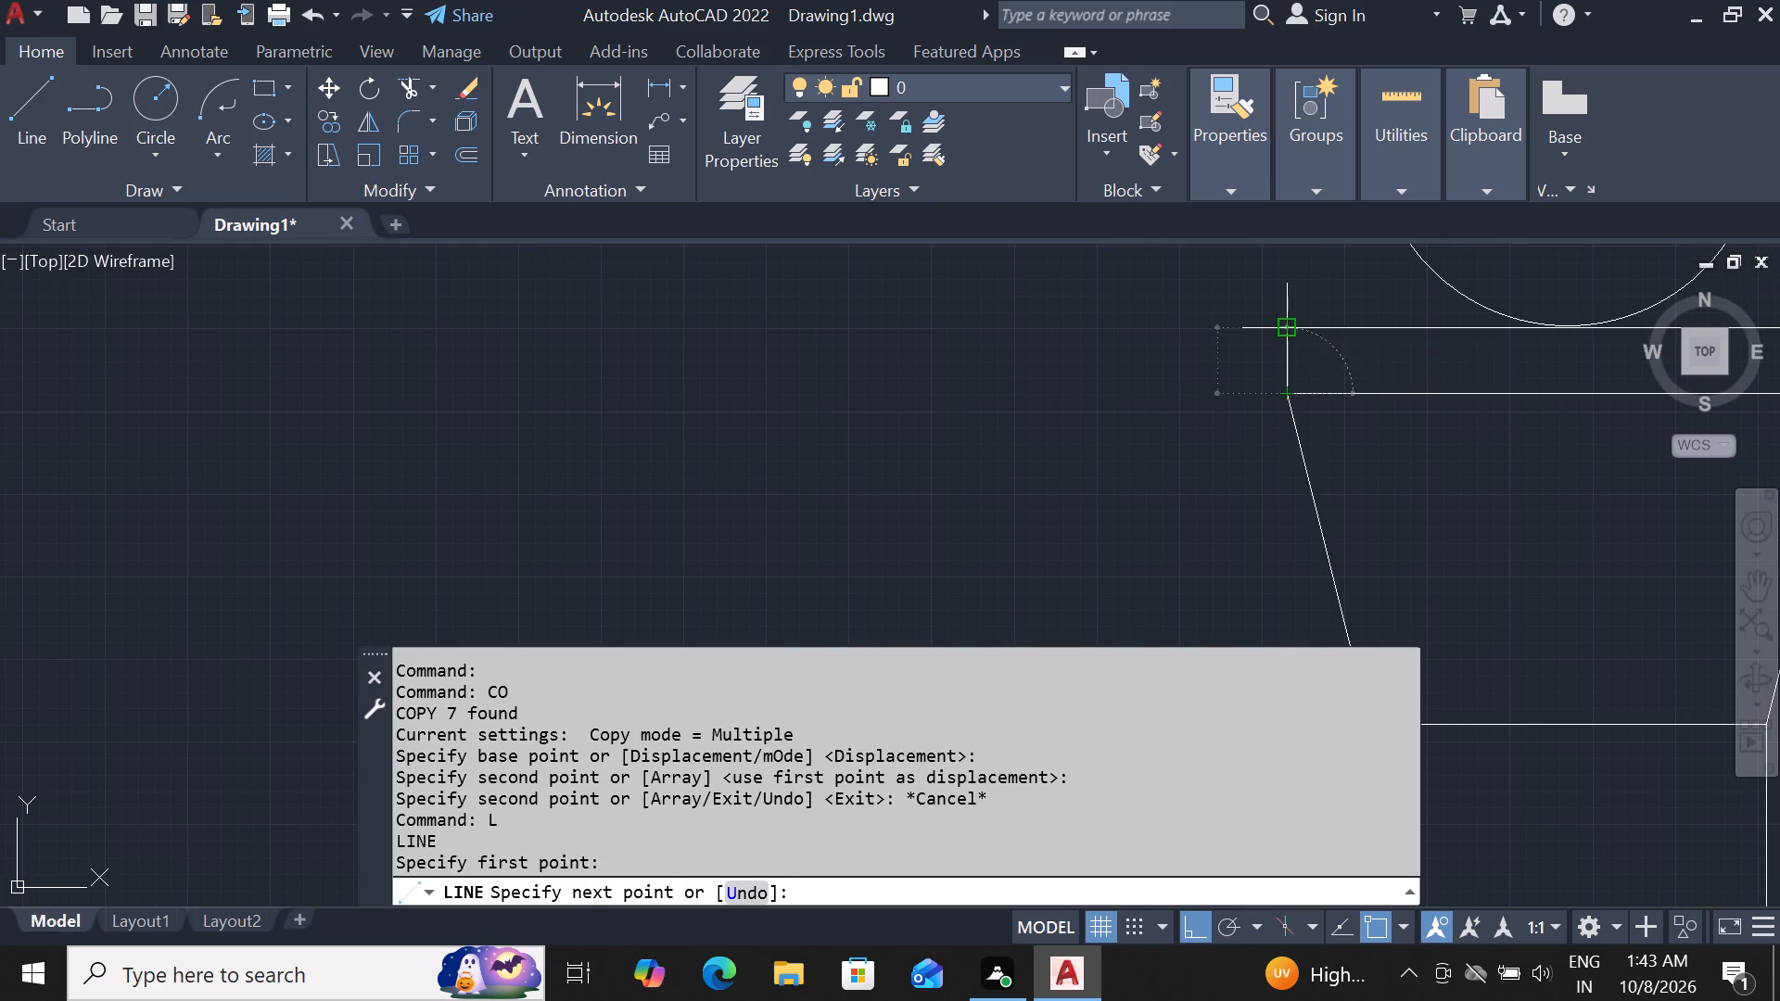
{"action": "key", "text": "Escape"}
Examine the gate elevation with both pillars and the neighbouring building section.
{"action": "scroll", "coordinate": [1340, 427], "scroll_direction": "down", "scroll_amount": 2}
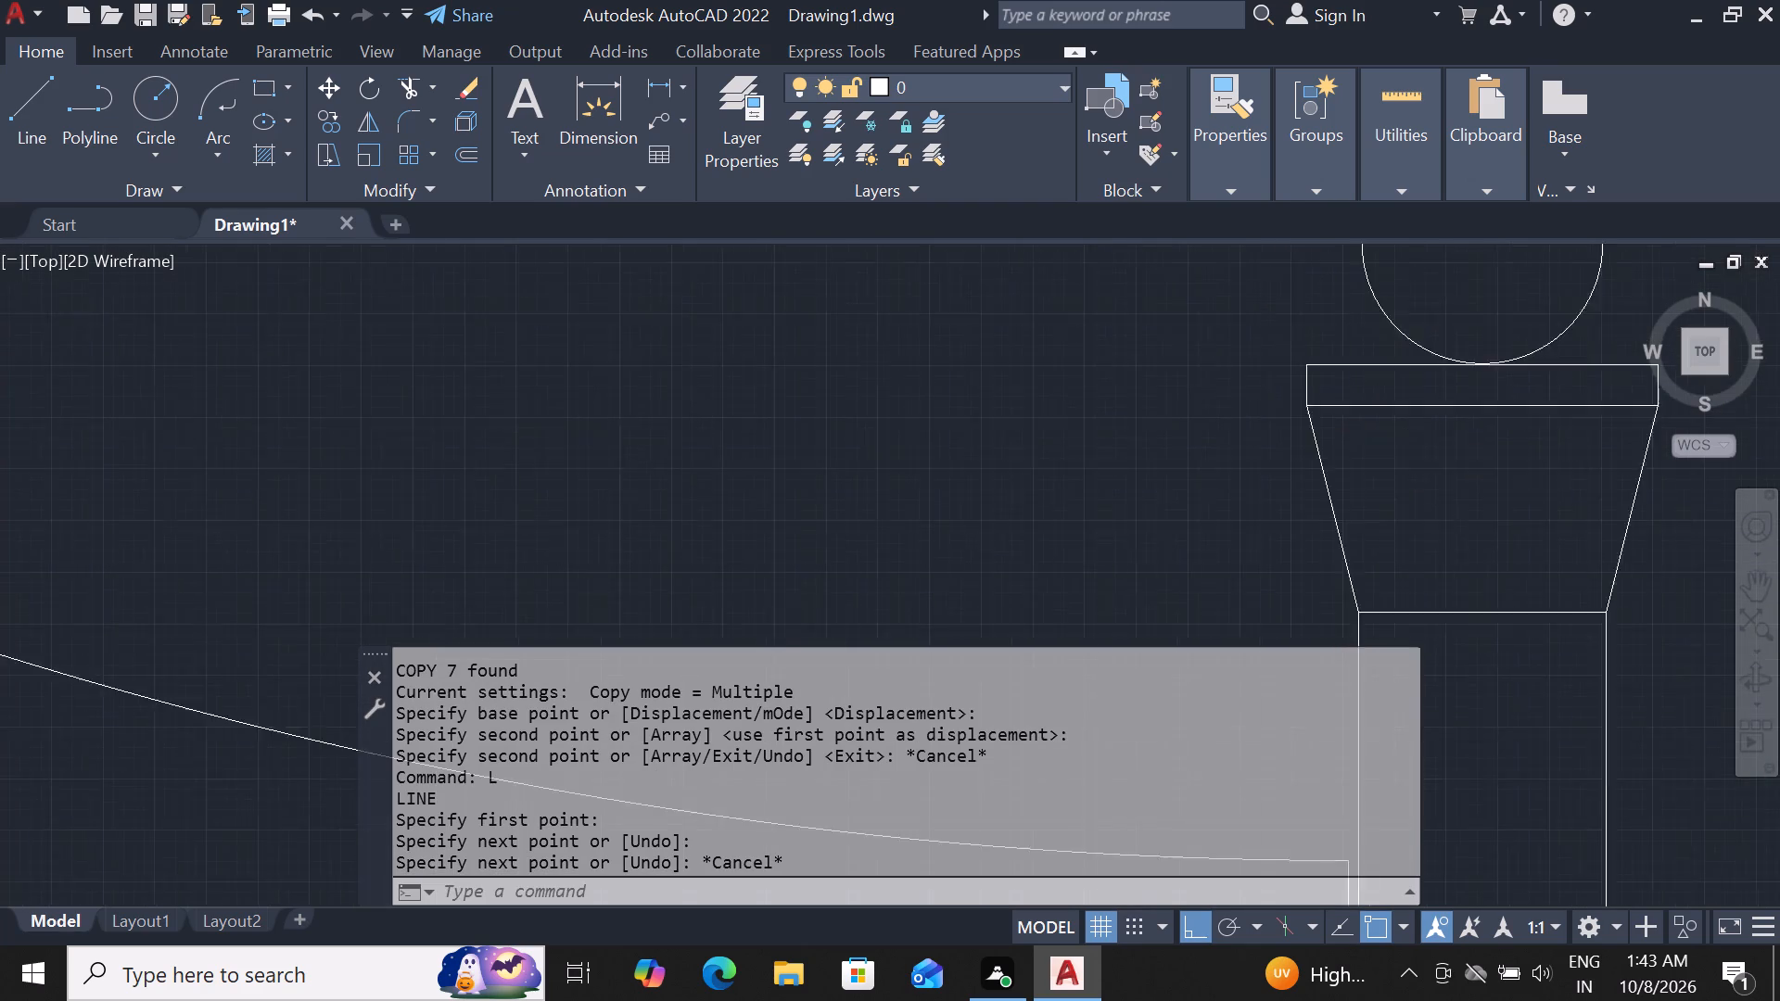
{"action": "scroll", "coordinate": [1308, 434], "scroll_direction": "down", "scroll_amount": 6}
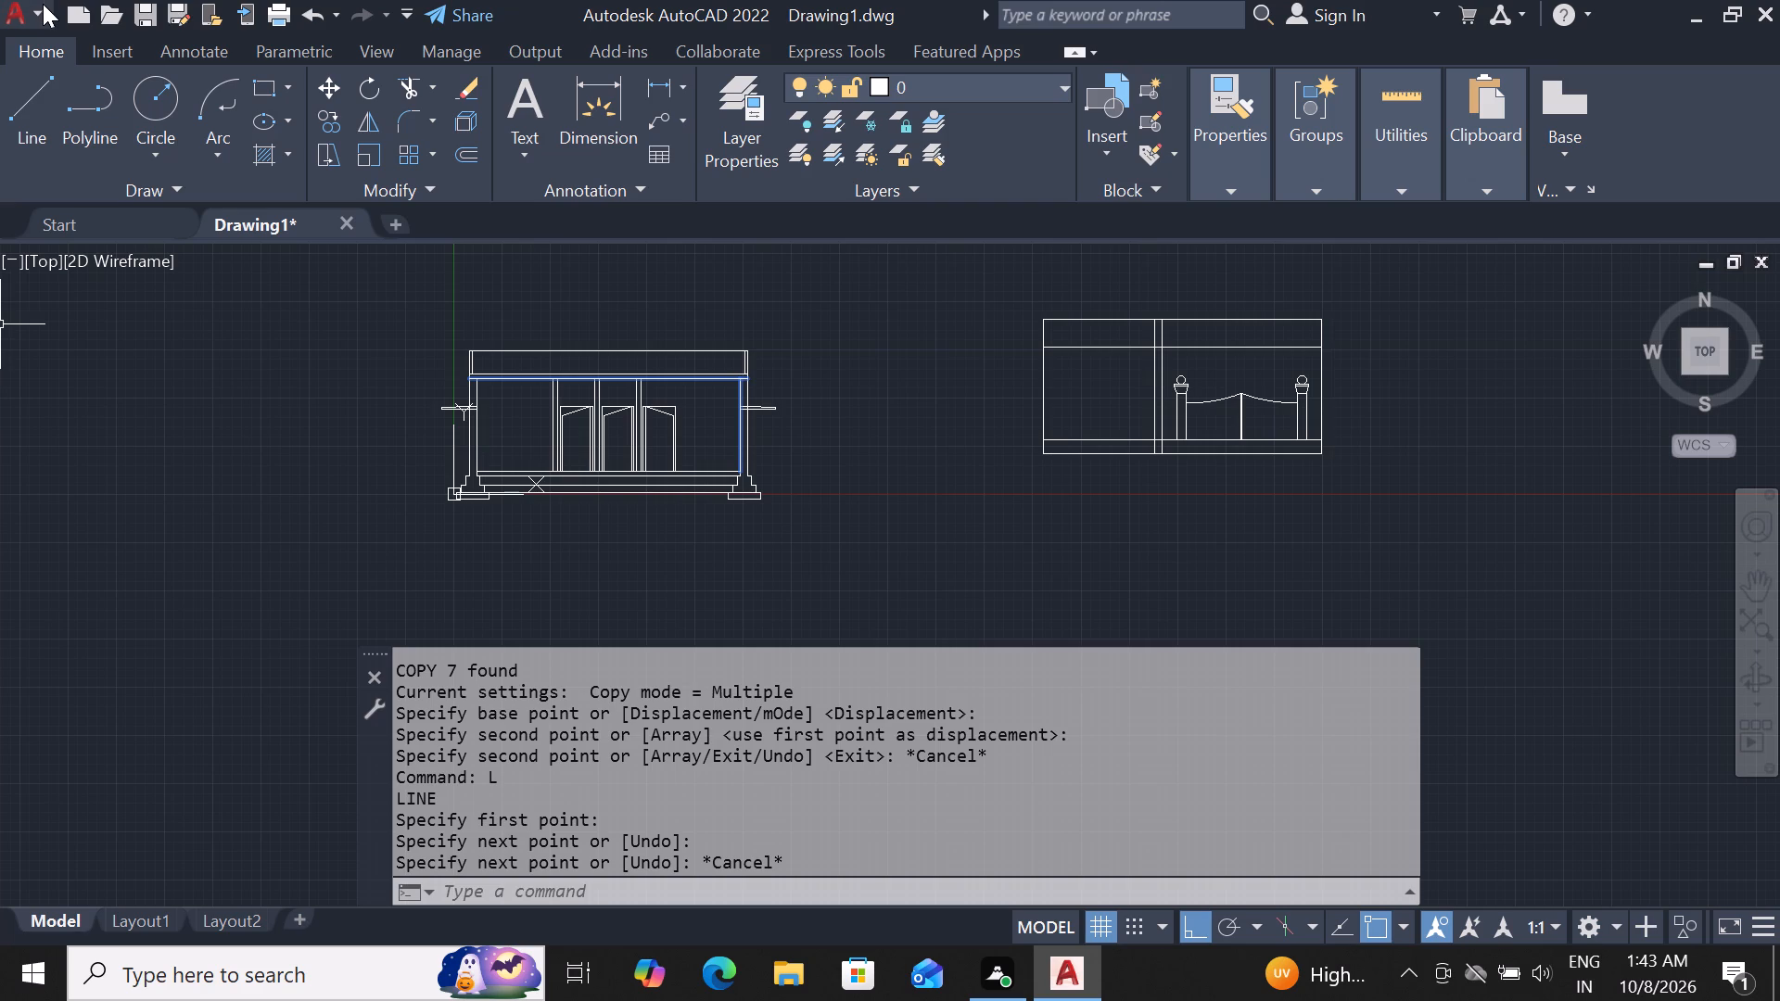
{"action": "scroll", "coordinate": [1147, 254], "scroll_direction": "up", "scroll_amount": 2}
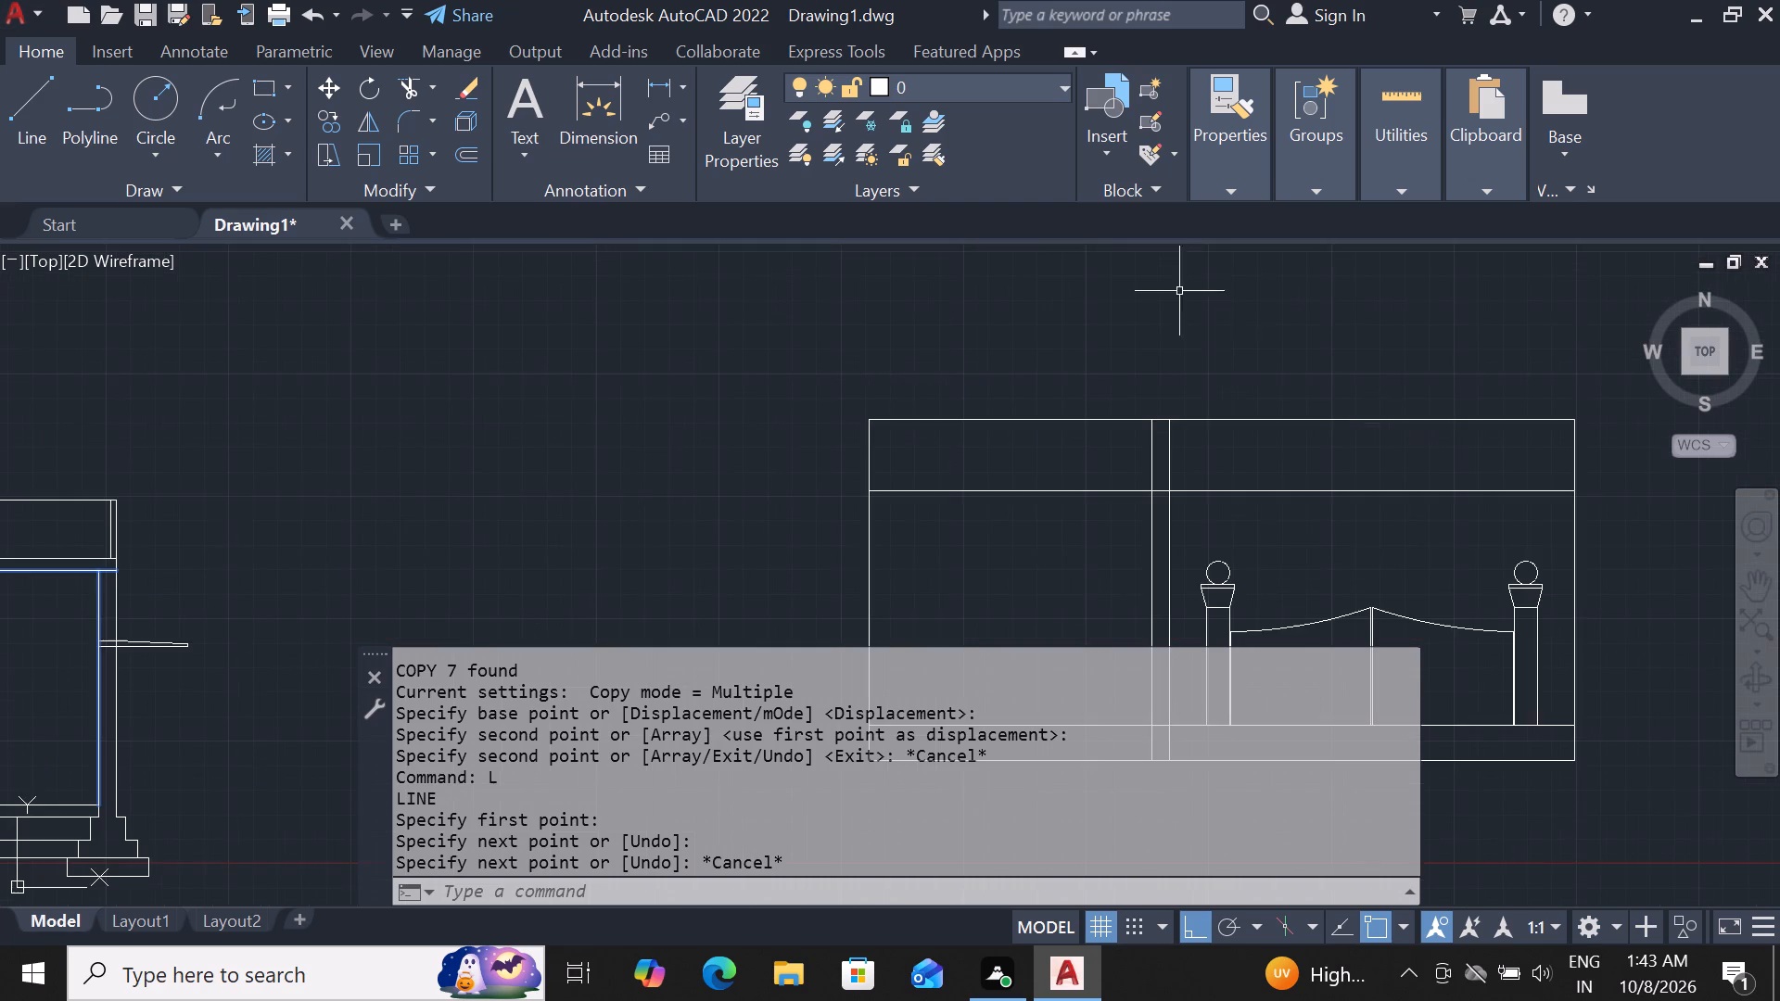
{"action": "scroll", "coordinate": [1243, 368], "scroll_direction": "down", "scroll_amount": 2}
{"action": "scroll", "coordinate": [1475, 581], "scroll_direction": "up", "scroll_amount": 2}
{"action": "scroll", "coordinate": [1334, 477], "scroll_direction": "down", "scroll_amount": 1}
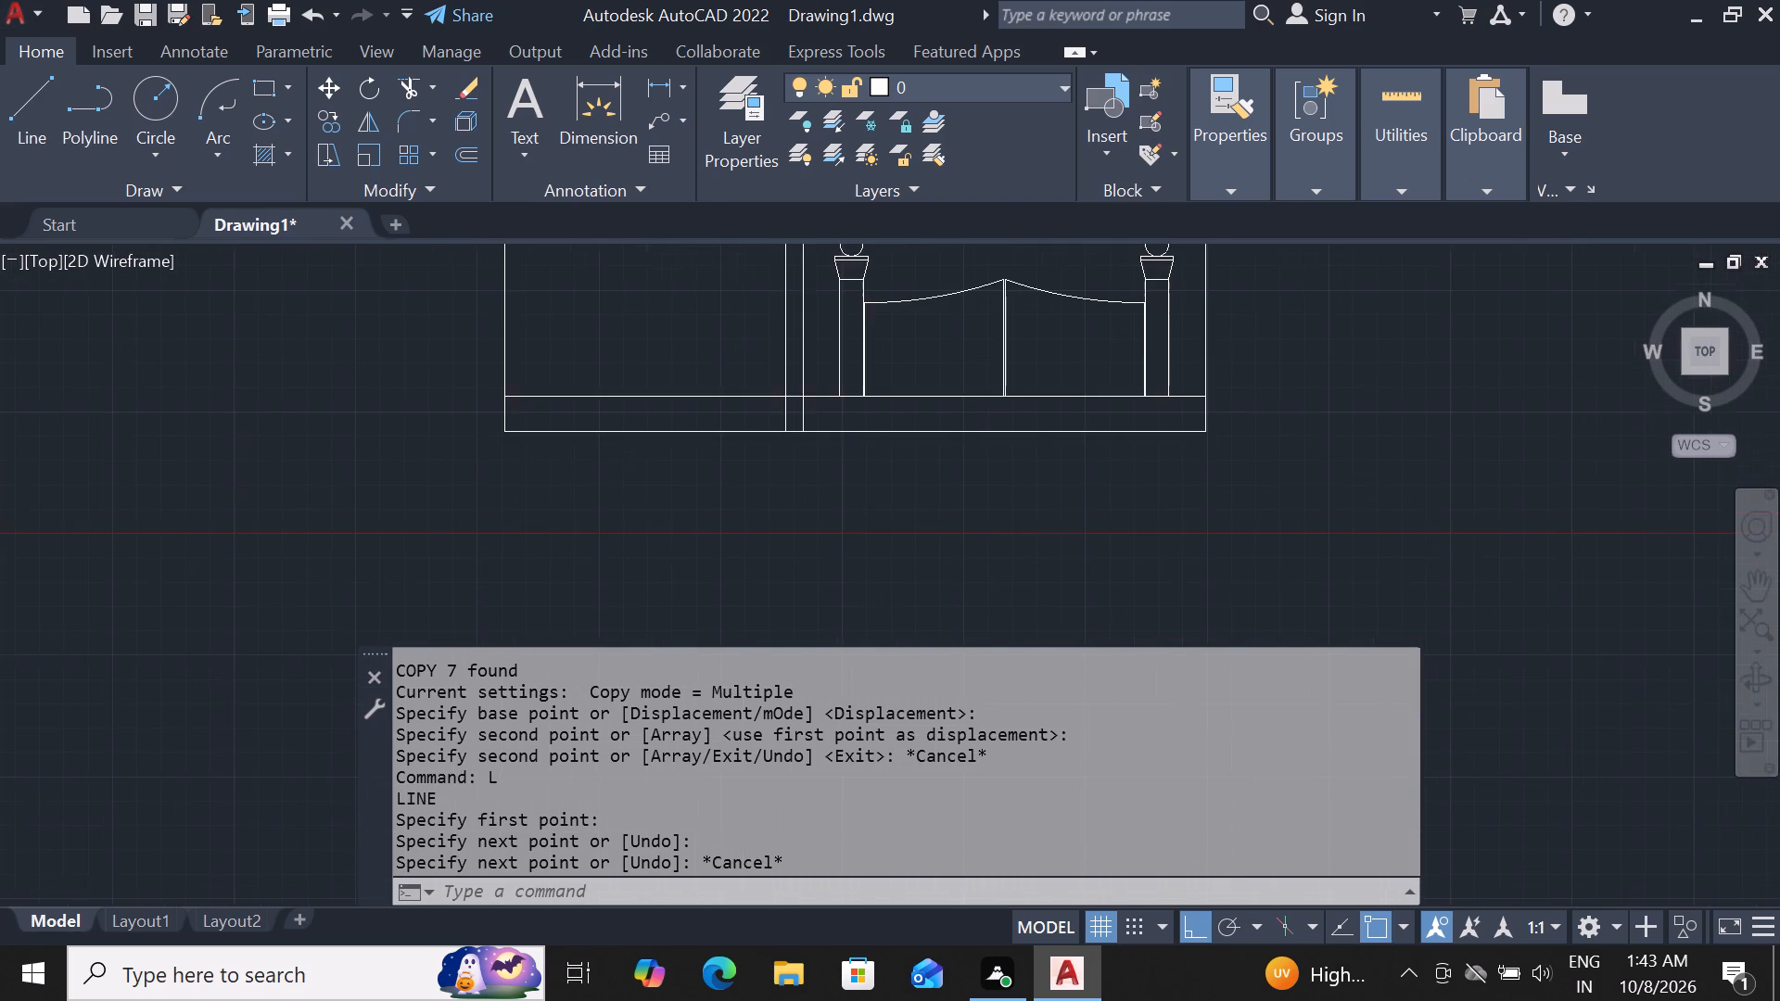
{"action": "scroll", "coordinate": [1334, 477], "scroll_direction": "down", "scroll_amount": 1}
{"action": "scroll", "coordinate": [1089, 325], "scroll_direction": "up", "scroll_amount": 1}
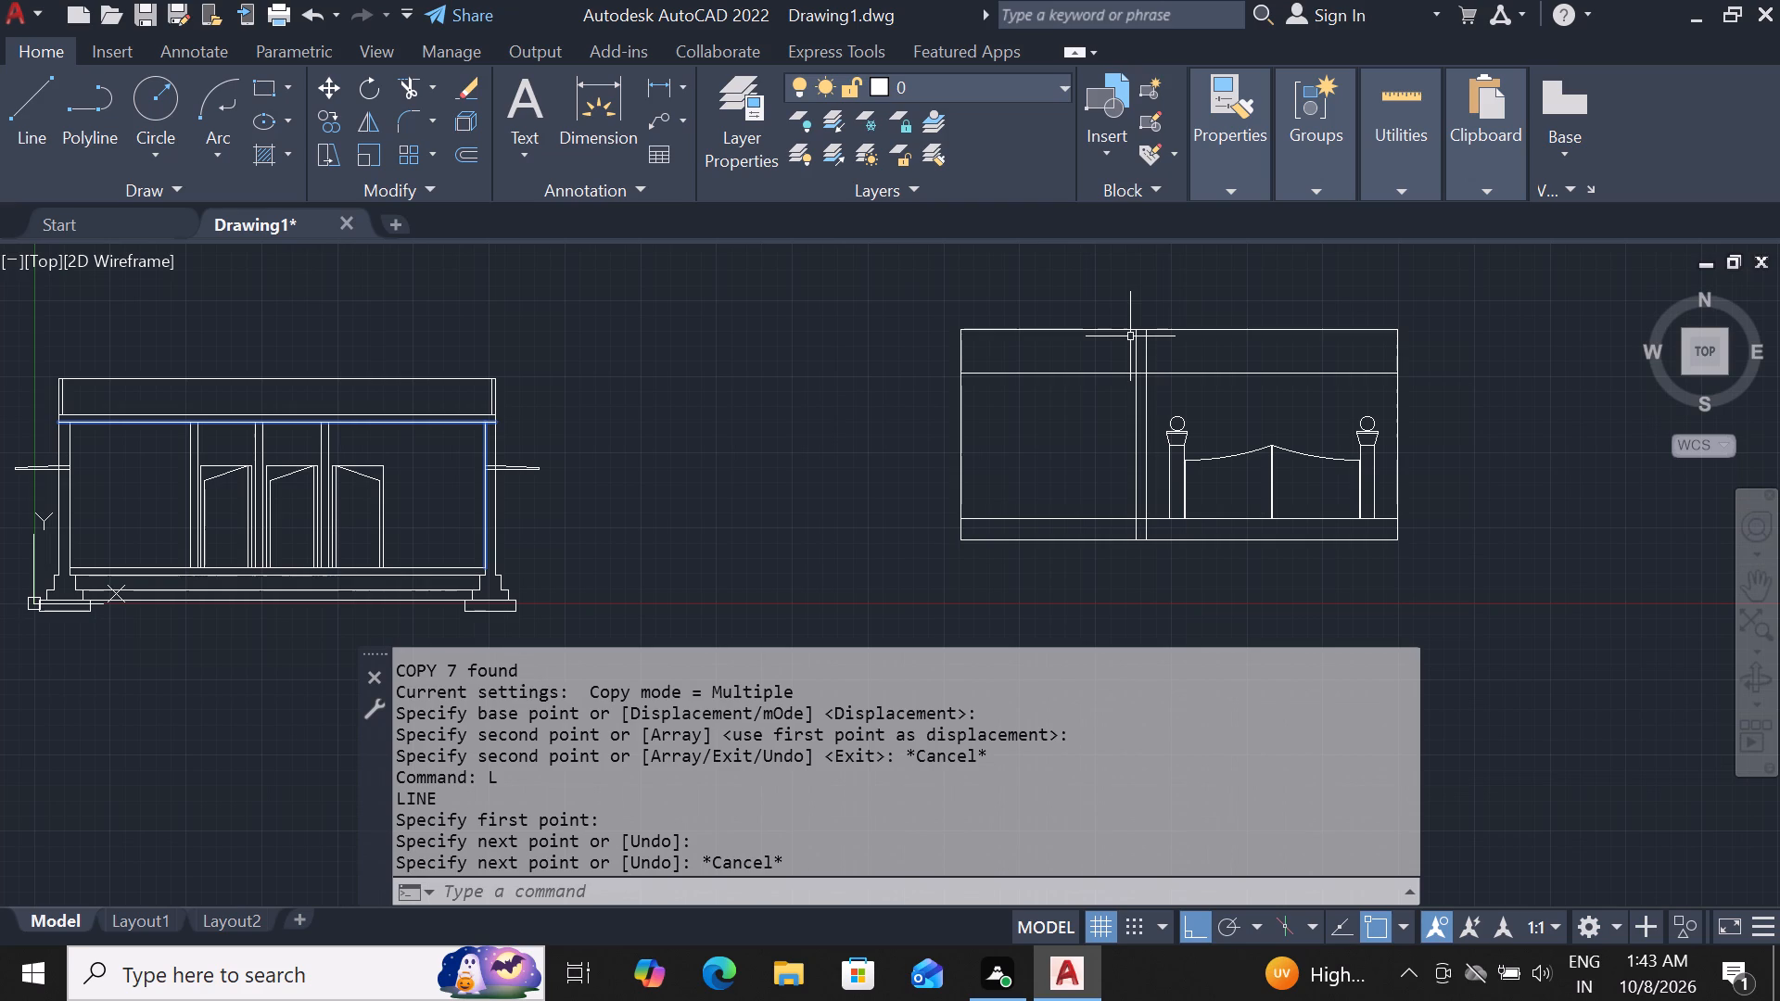
{"action": "scroll", "coordinate": [1094, 499], "scroll_direction": "up", "scroll_amount": 1}
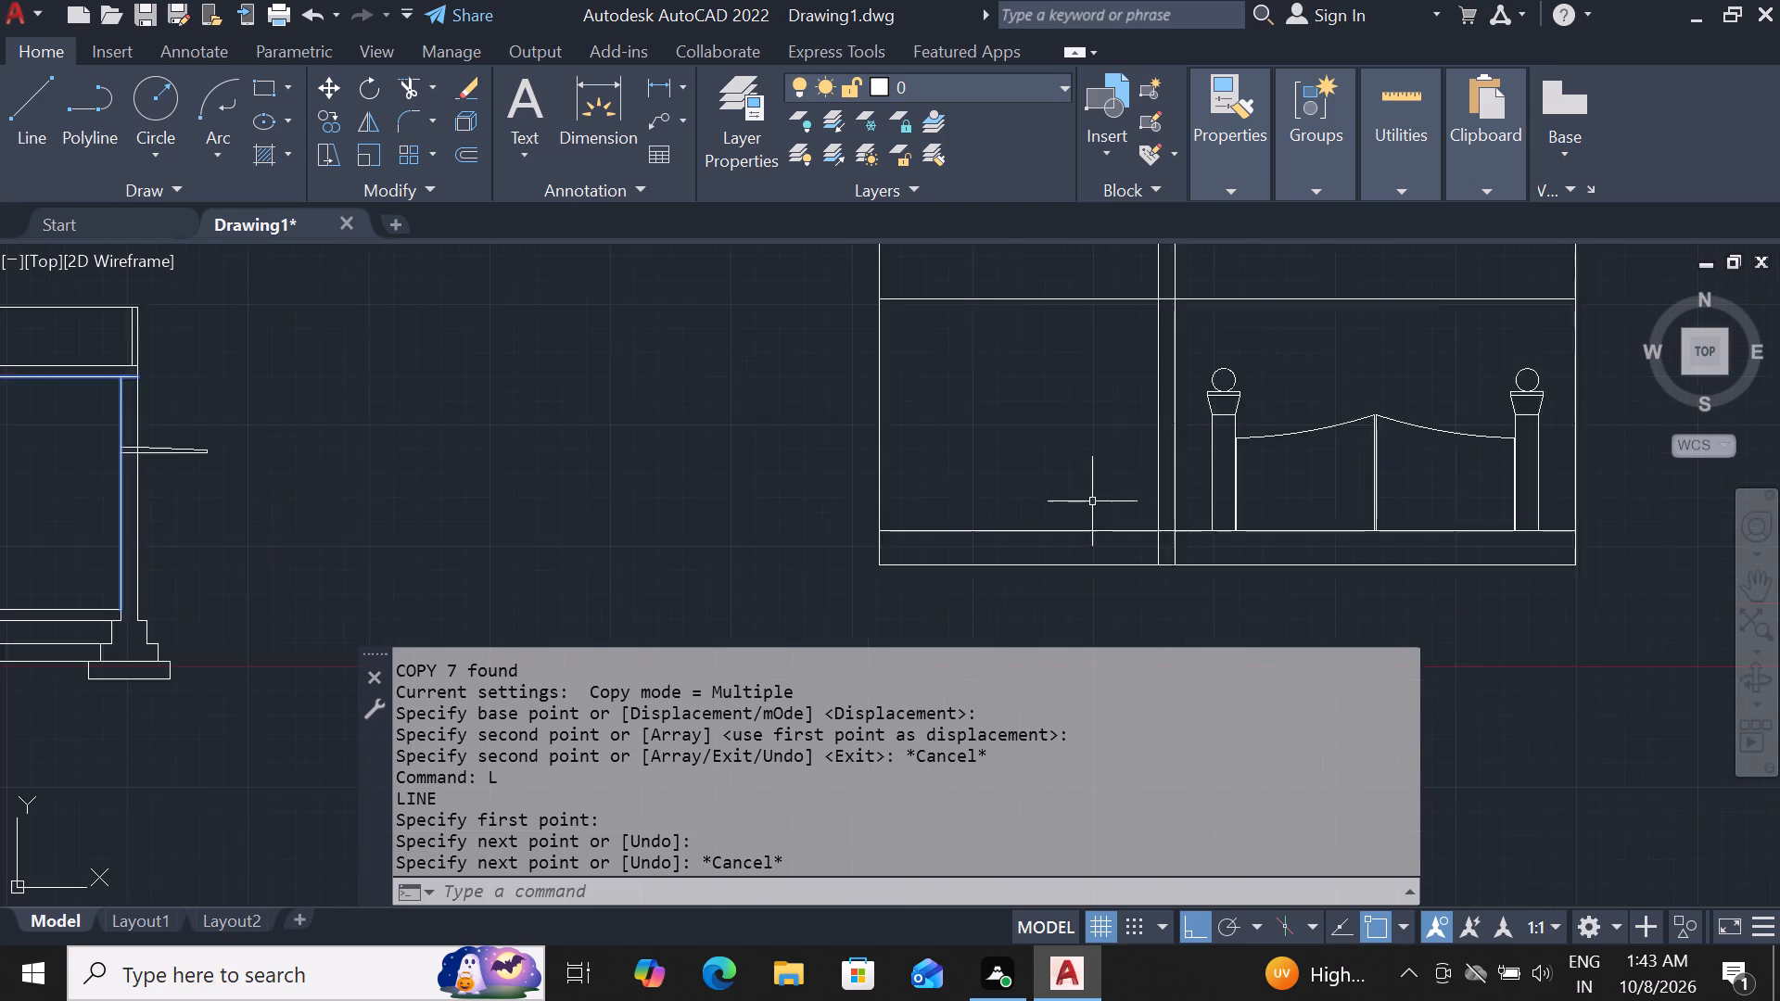
{"action": "scroll", "coordinate": [1092, 501], "scroll_direction": "up", "scroll_amount": 1}
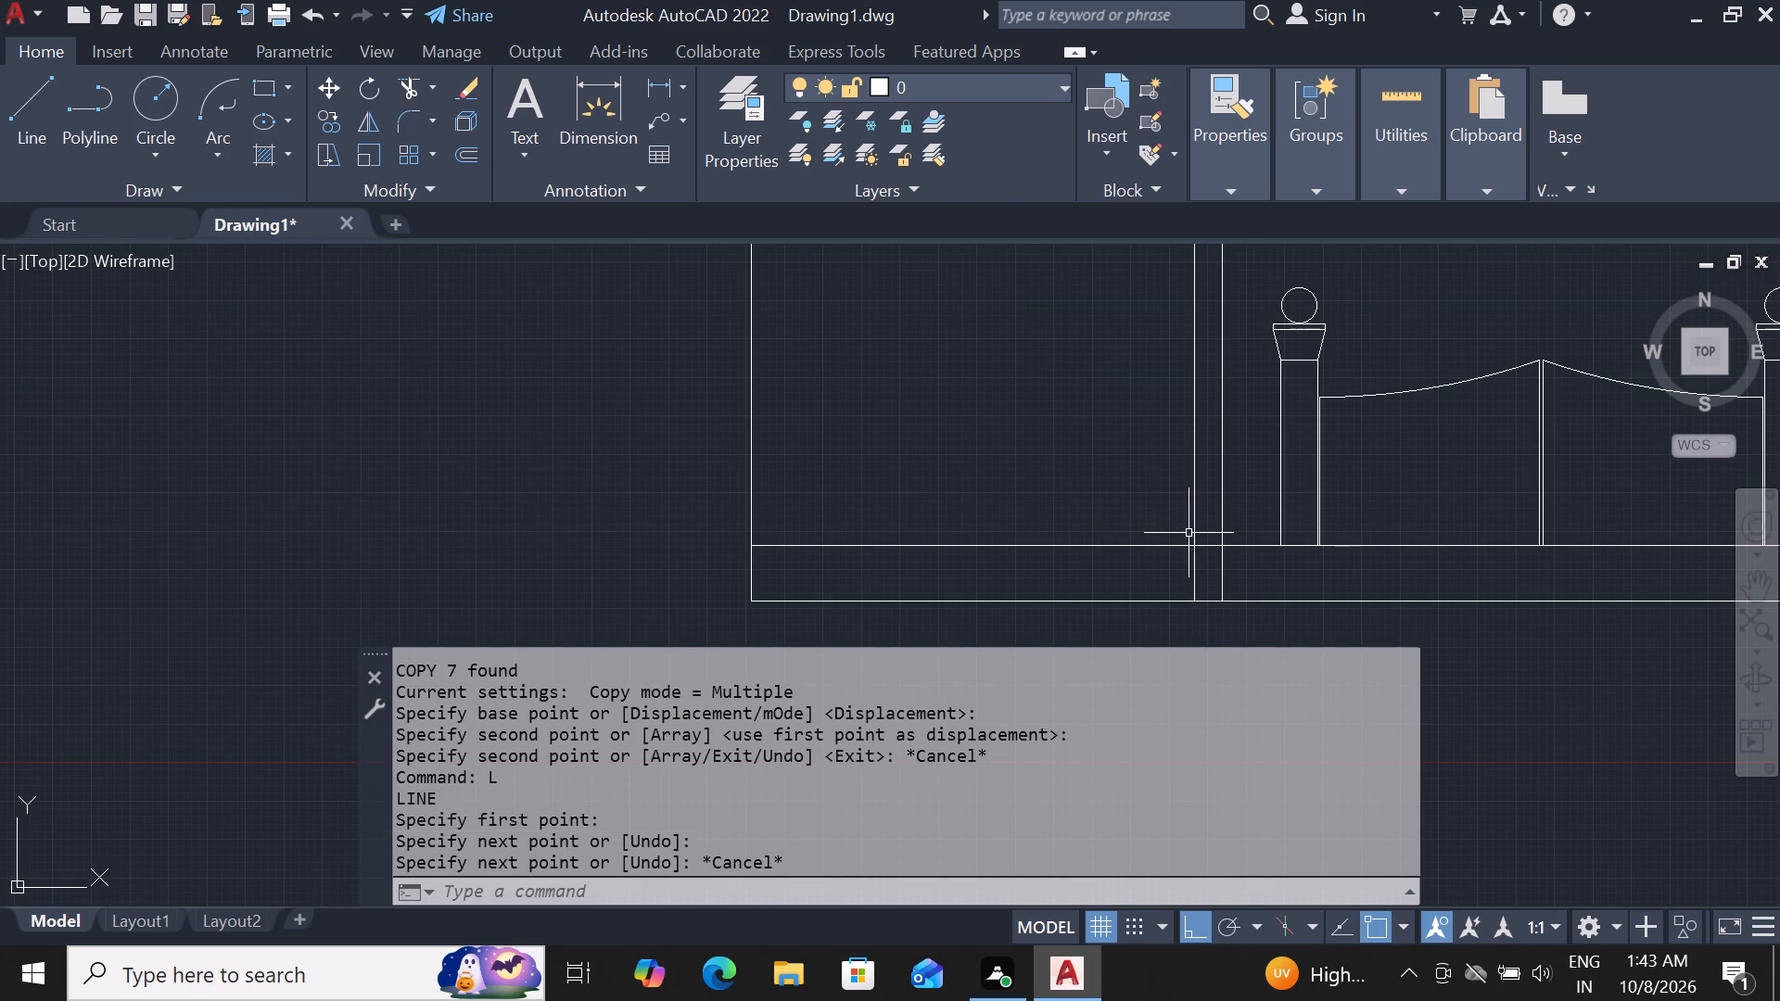
{"action": "scroll", "coordinate": [1227, 520], "scroll_direction": "down", "scroll_amount": 2}
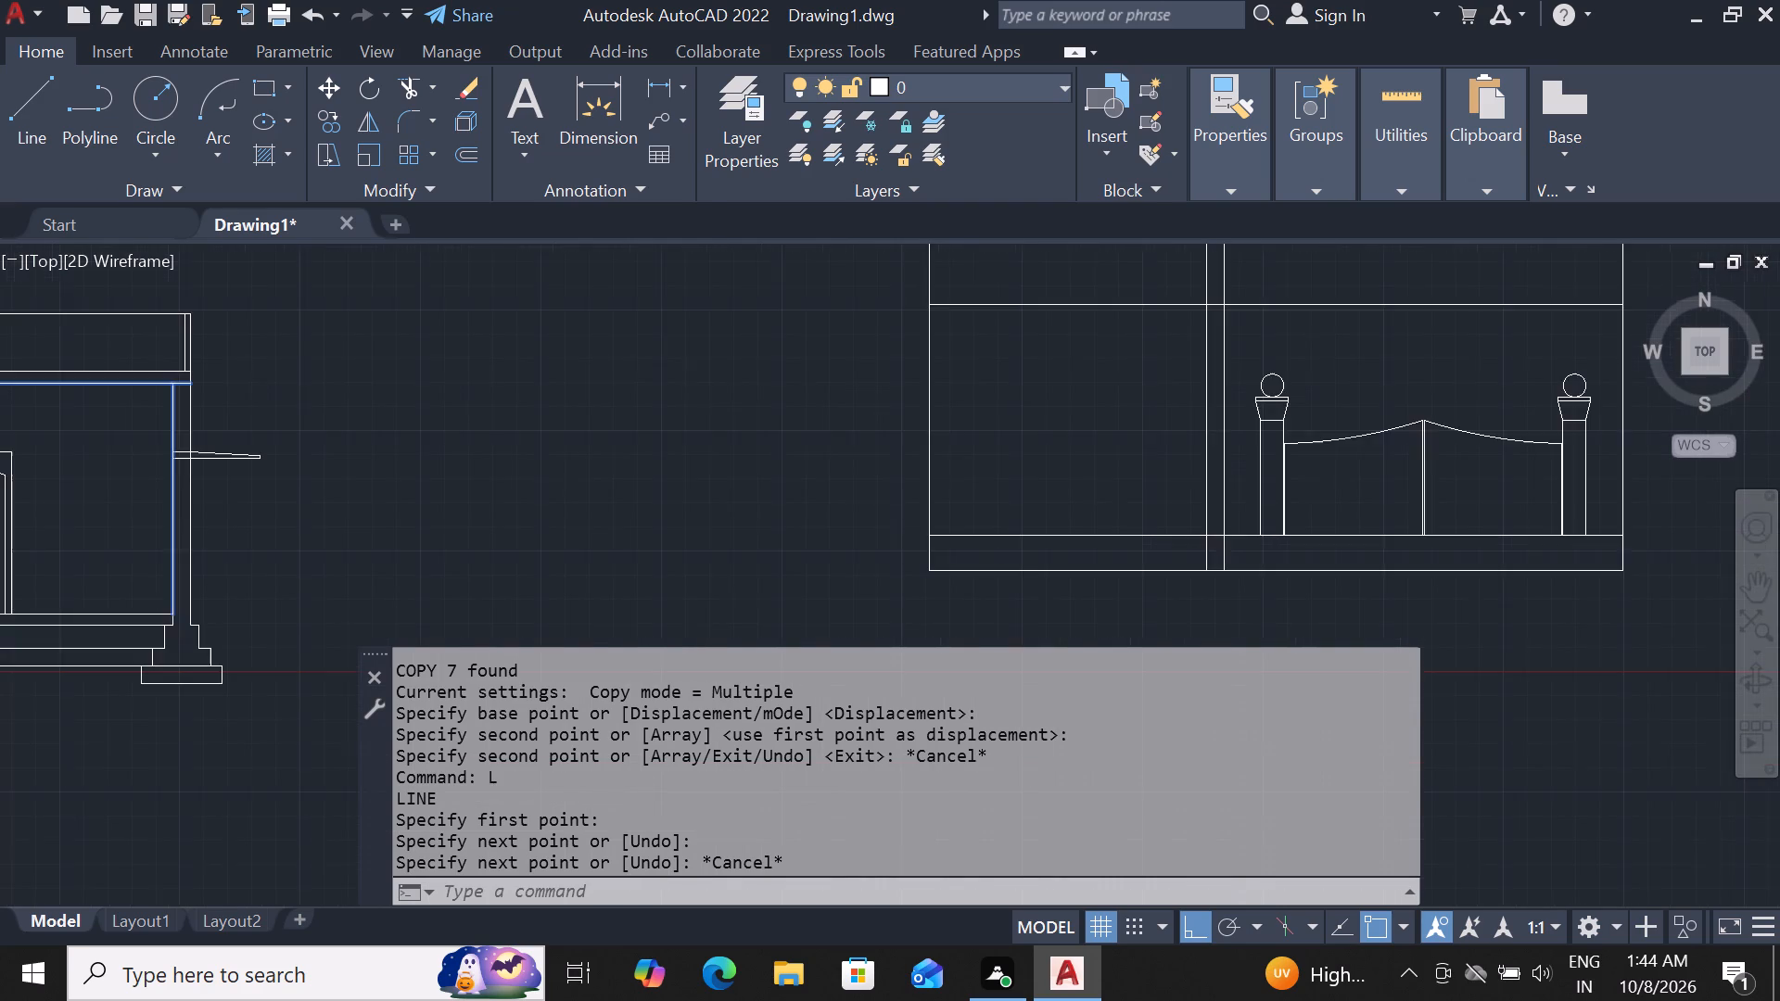
{"action": "scroll", "coordinate": [1237, 578], "scroll_direction": "up", "scroll_amount": 1}
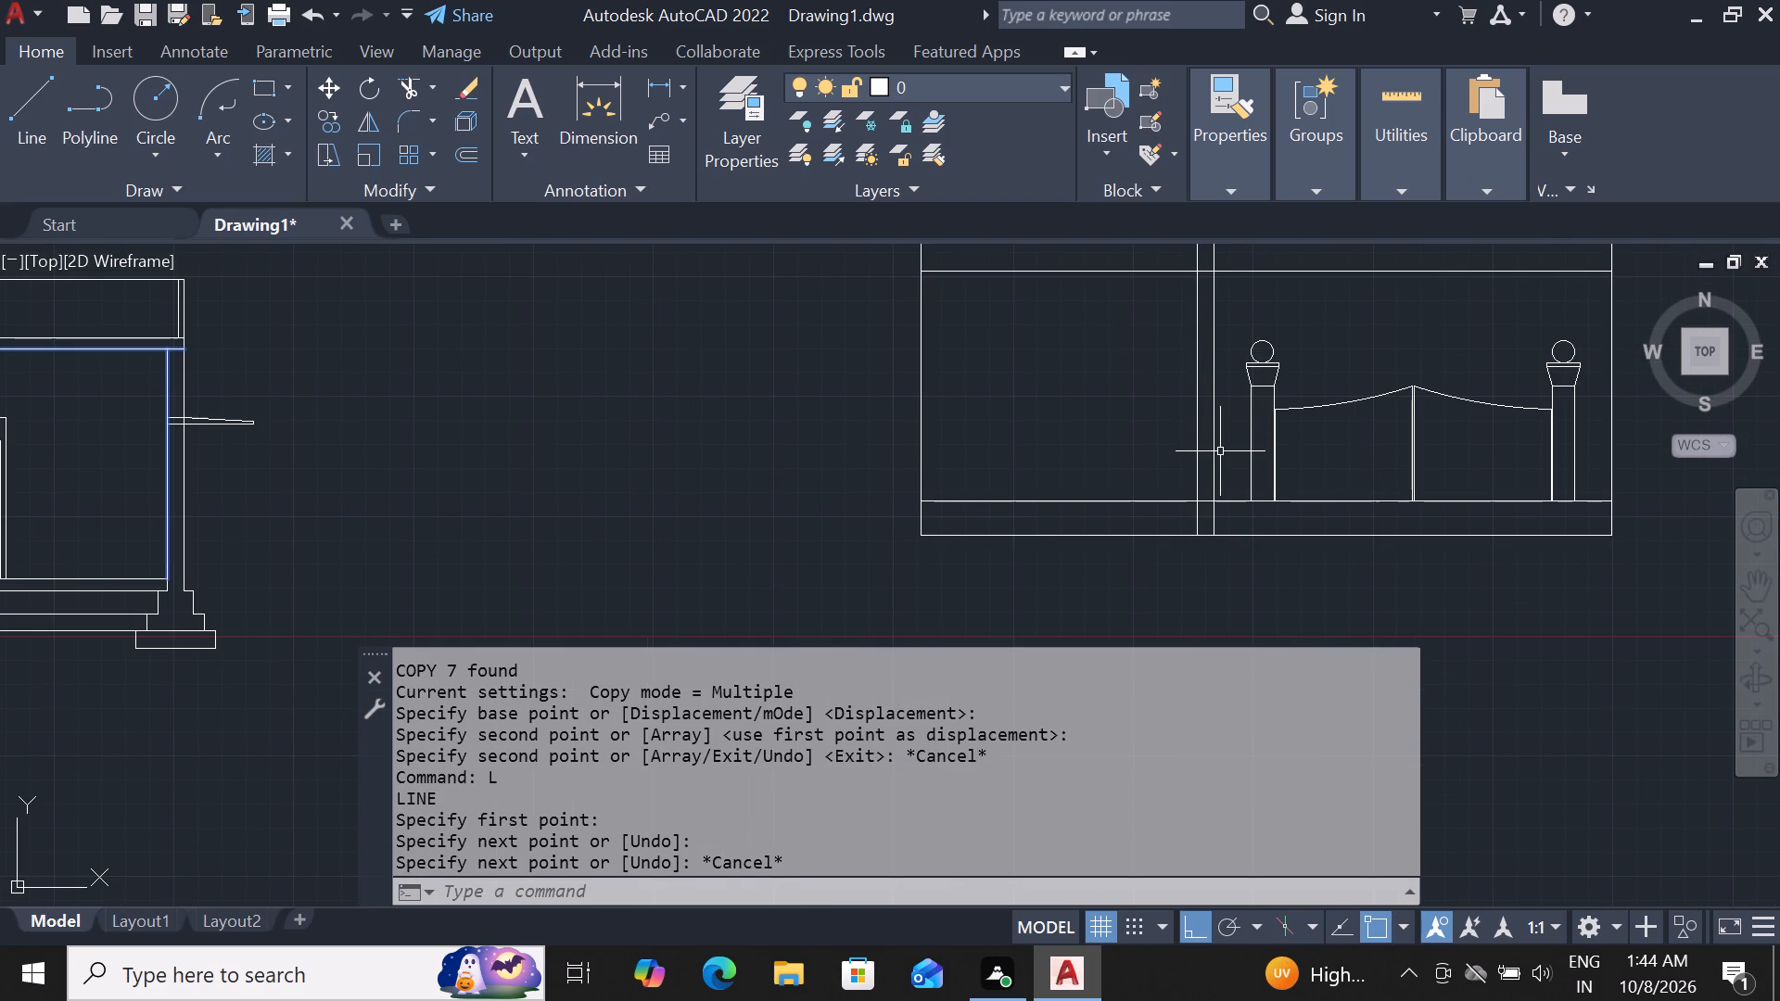
Draw a horizontal line from the left pillar's top, at the cap's base, to the nearer of the twin vertical lines beside it.
{"action": "type", "text": "l"}
{"action": "key", "text": "space"}
{"action": "scroll", "coordinate": [1230, 390], "scroll_direction": "up", "scroll_amount": 2}
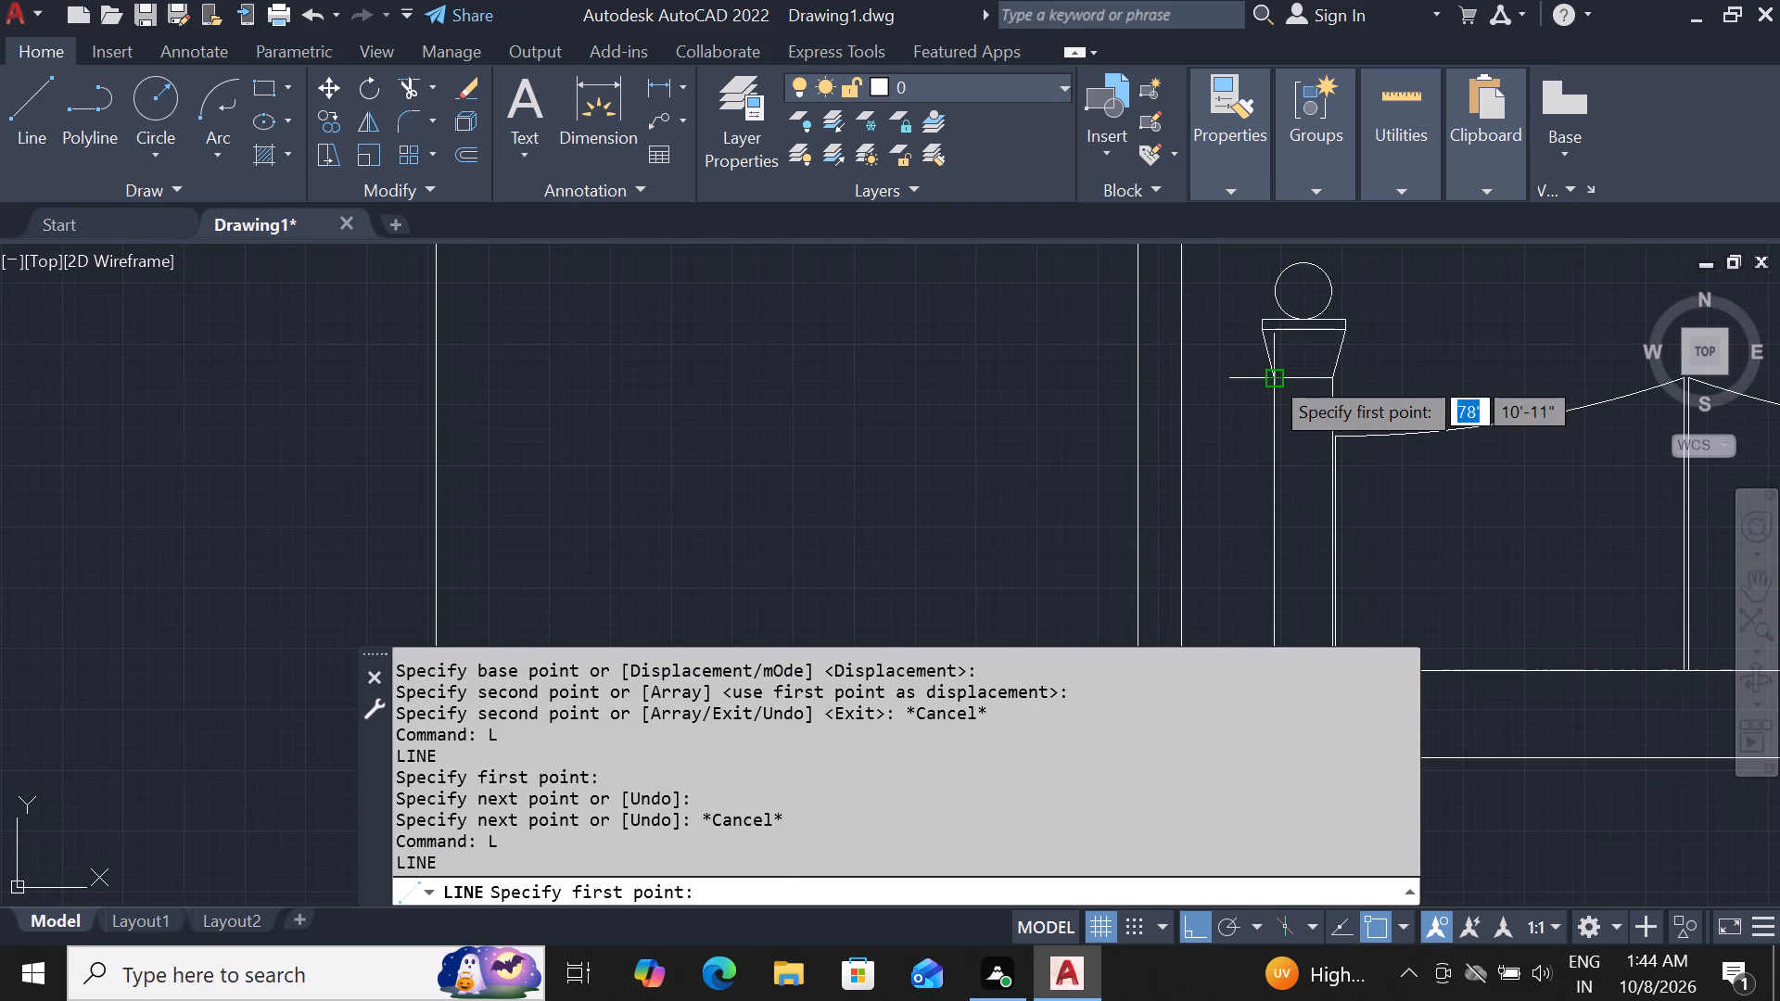
{"action": "left_click", "coordinate": [1269, 374]}
{"action": "left_click", "coordinate": [1180, 379]}
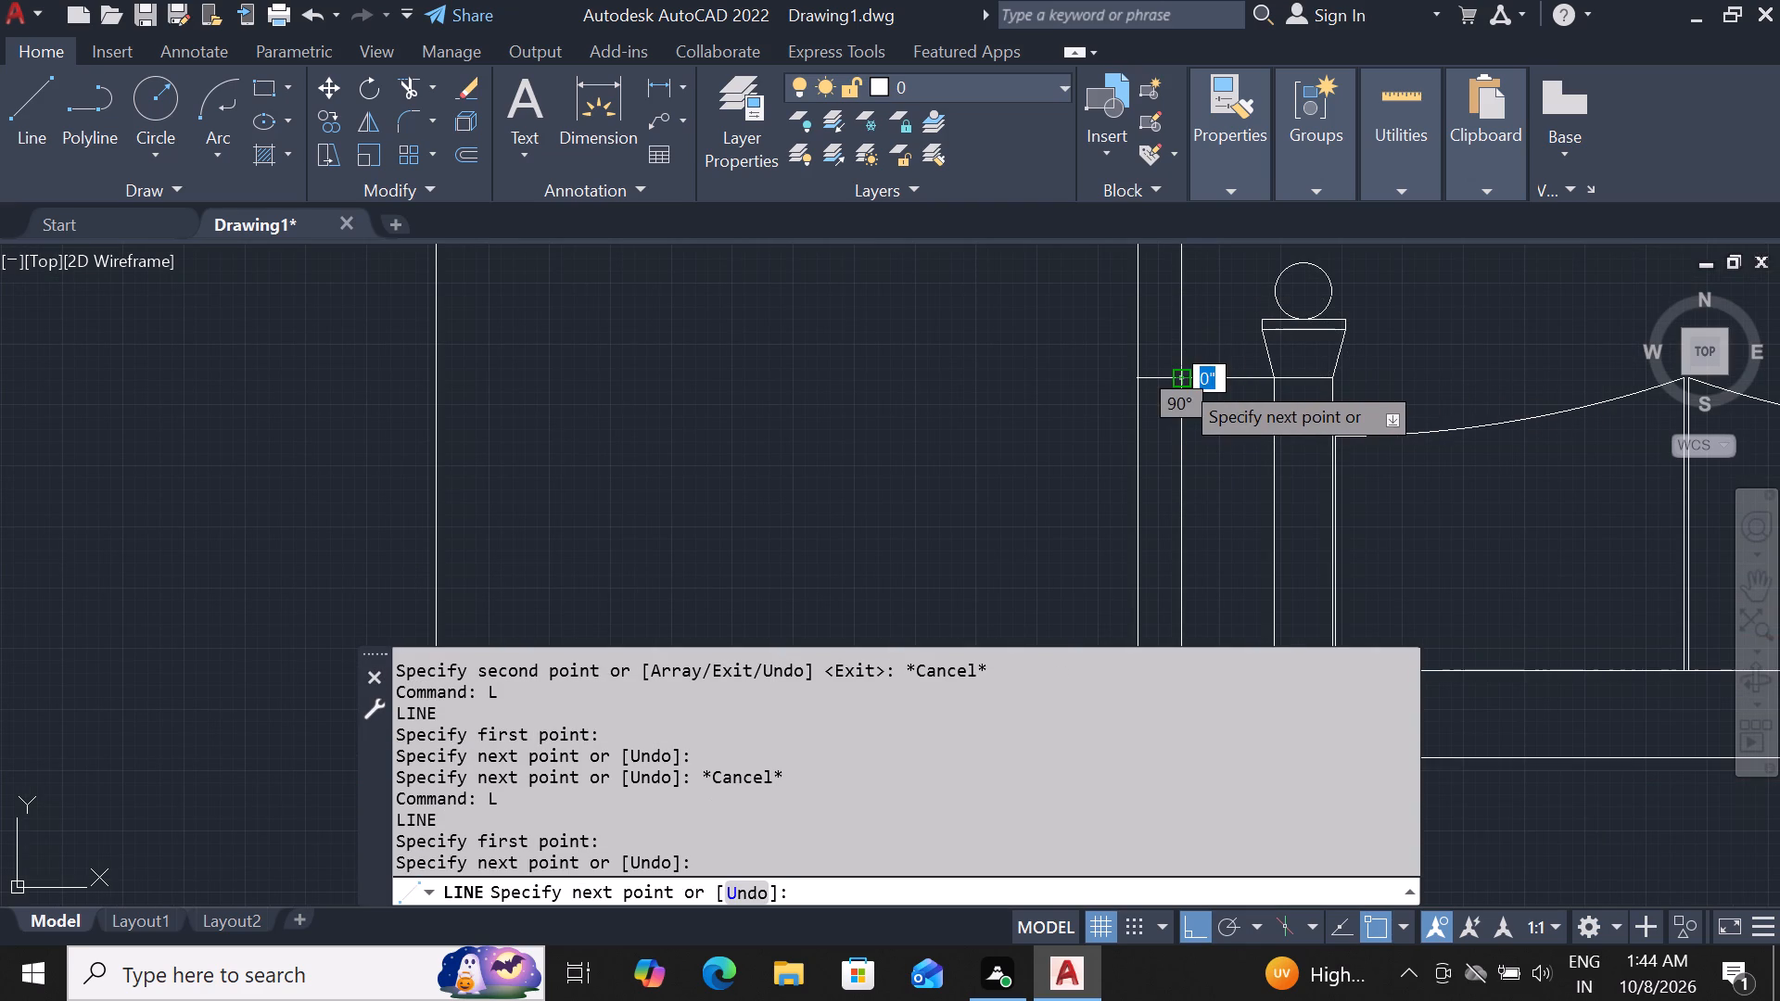
{"action": "key", "text": "Escape"}
Trim the nearer twin vertical line below the new horizontal line, and trim the twin lines' ends inside the base strip.
{"action": "type", "text": "tr"}
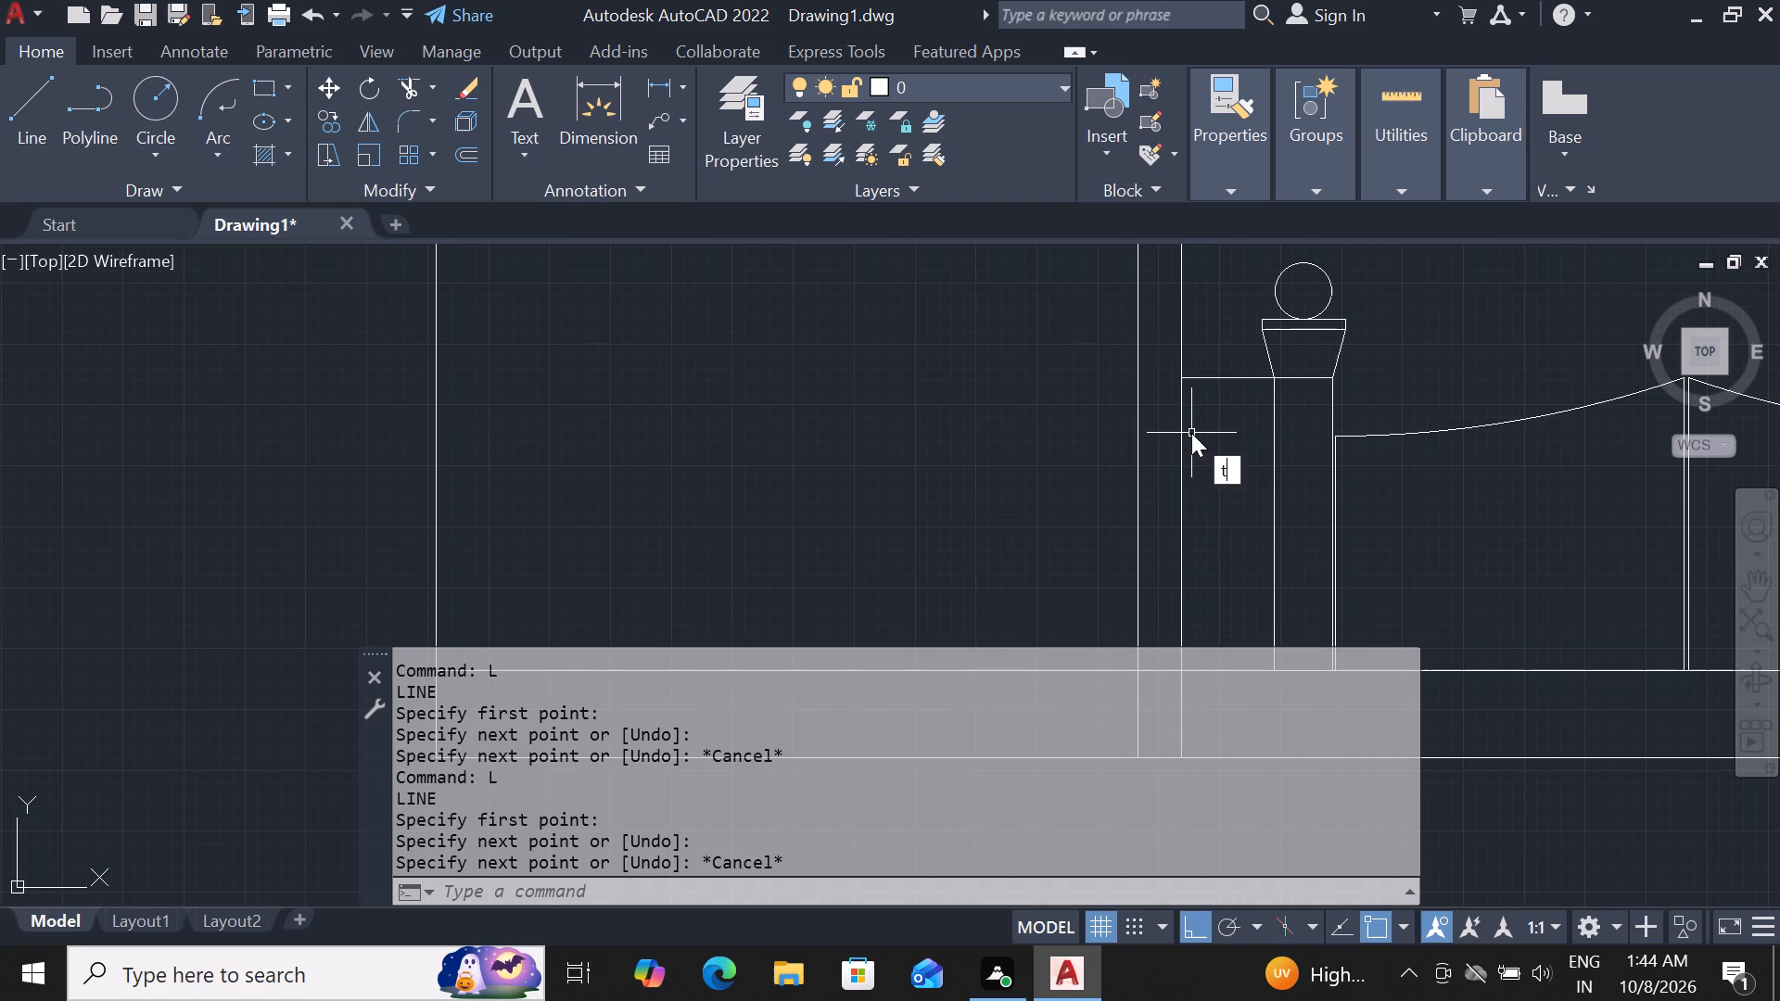
{"action": "key", "text": "space"}
{"action": "key", "text": "space"}
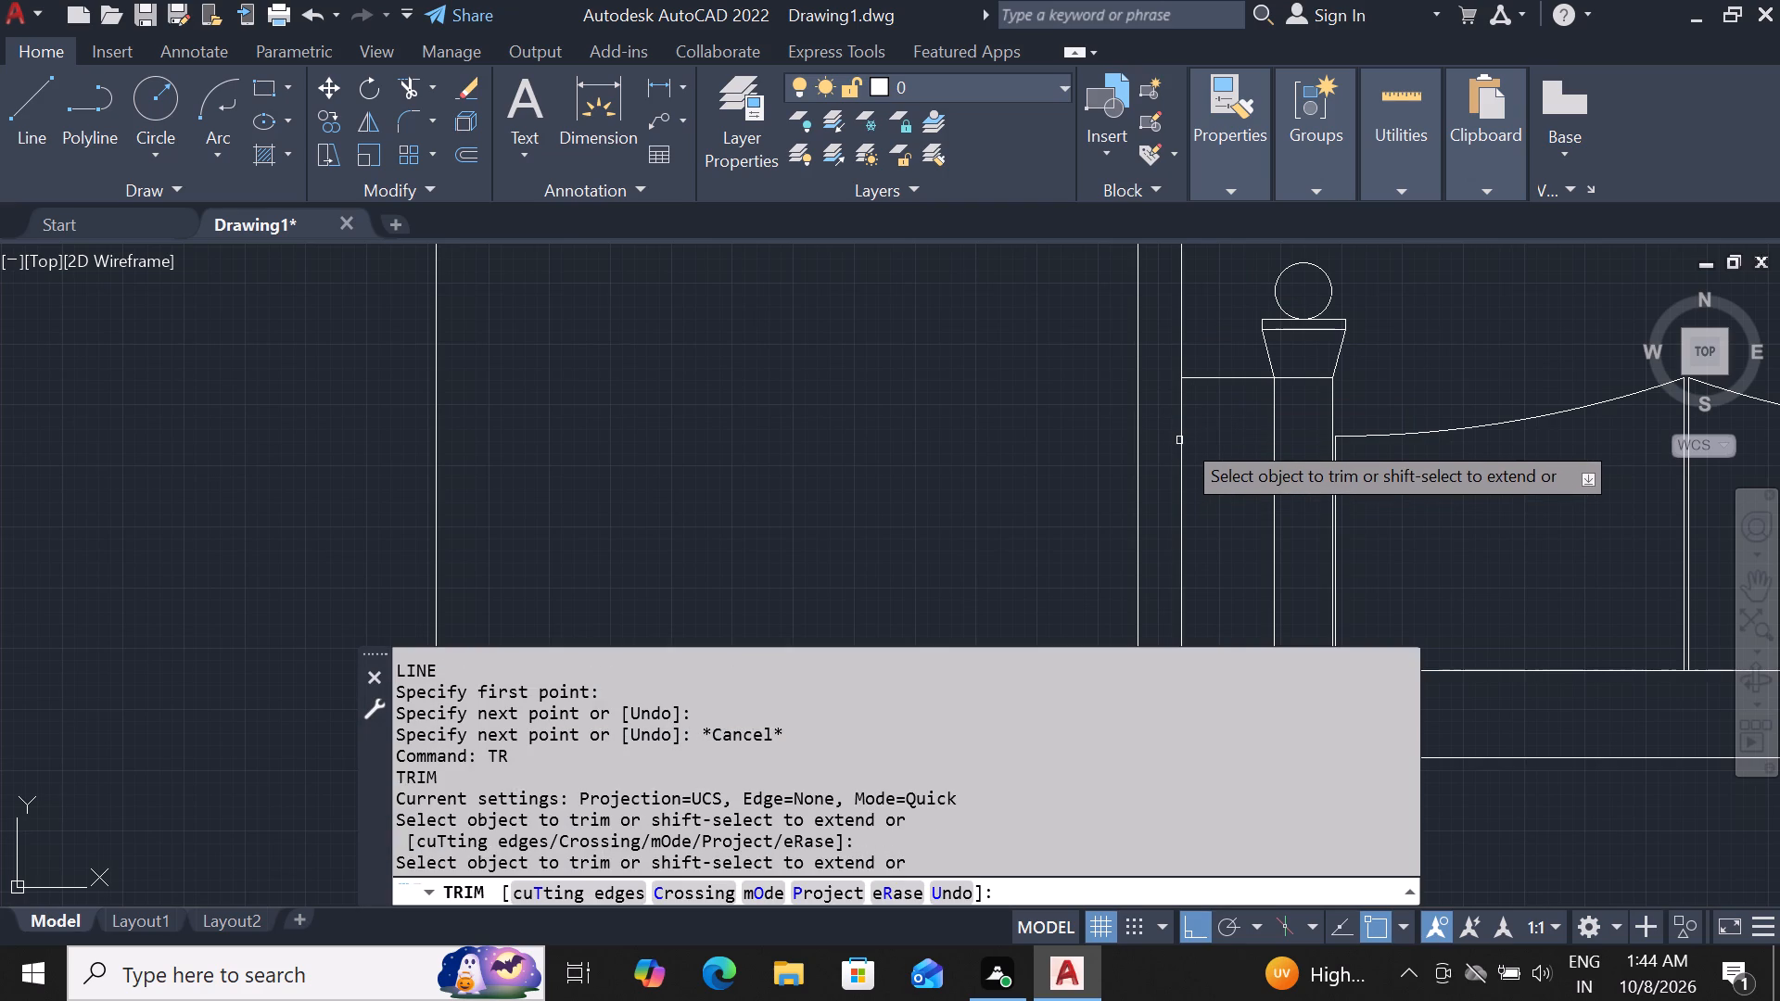
{"action": "left_click", "coordinate": [1181, 438]}
{"action": "scroll", "coordinate": [1181, 428], "scroll_direction": "down", "scroll_amount": 3}
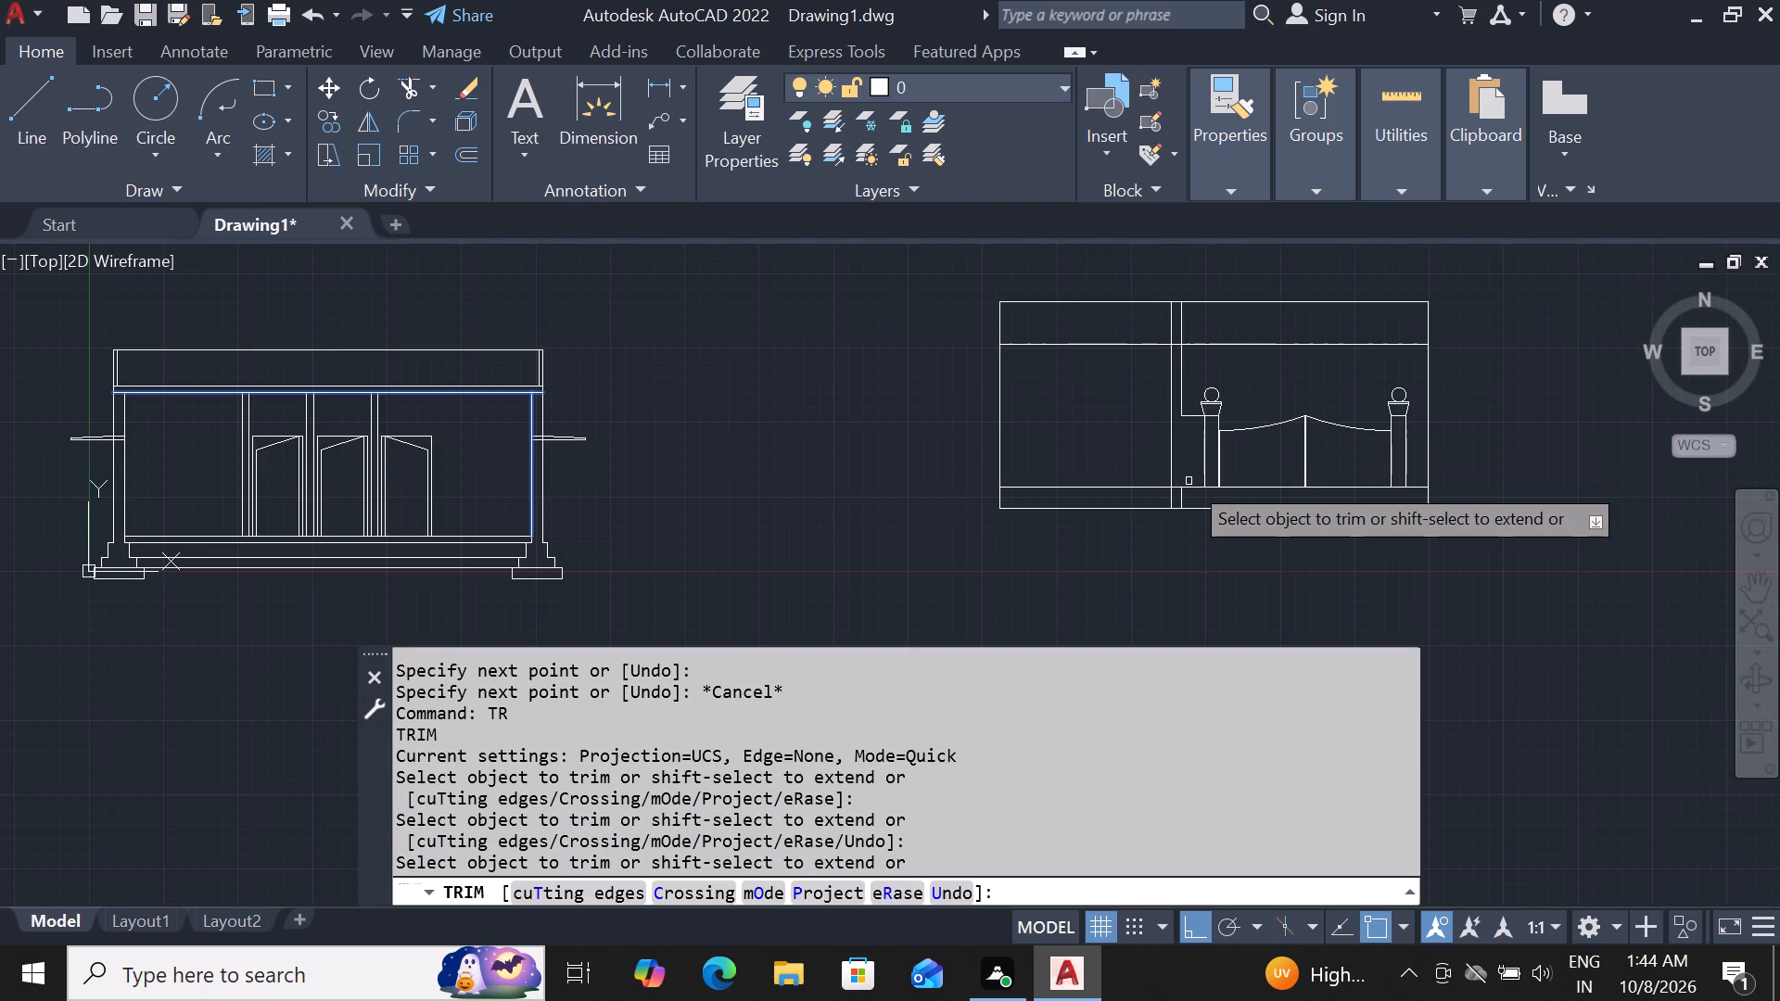
{"action": "scroll", "coordinate": [1174, 542], "scroll_direction": "up", "scroll_amount": 1}
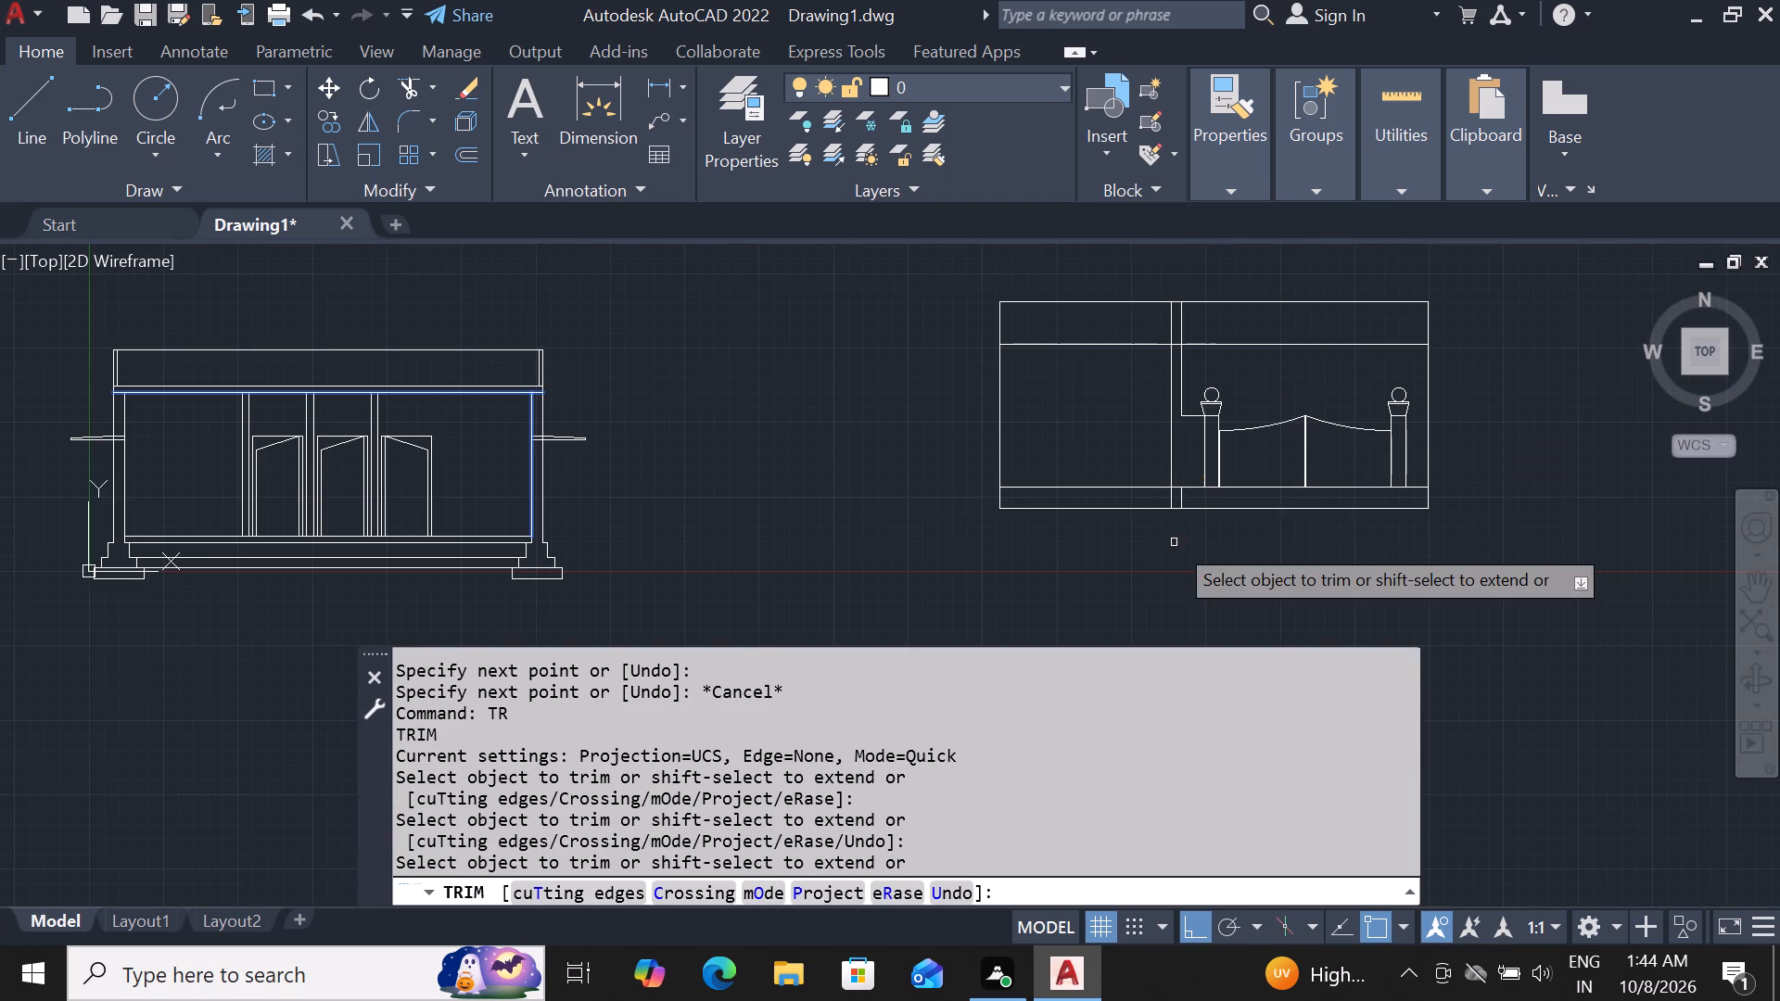
{"action": "scroll", "coordinate": [1172, 535], "scroll_direction": "up", "scroll_amount": 2}
{"action": "left_click", "coordinate": [1087, 386]}
{"action": "left_click", "coordinate": [1326, 365]}
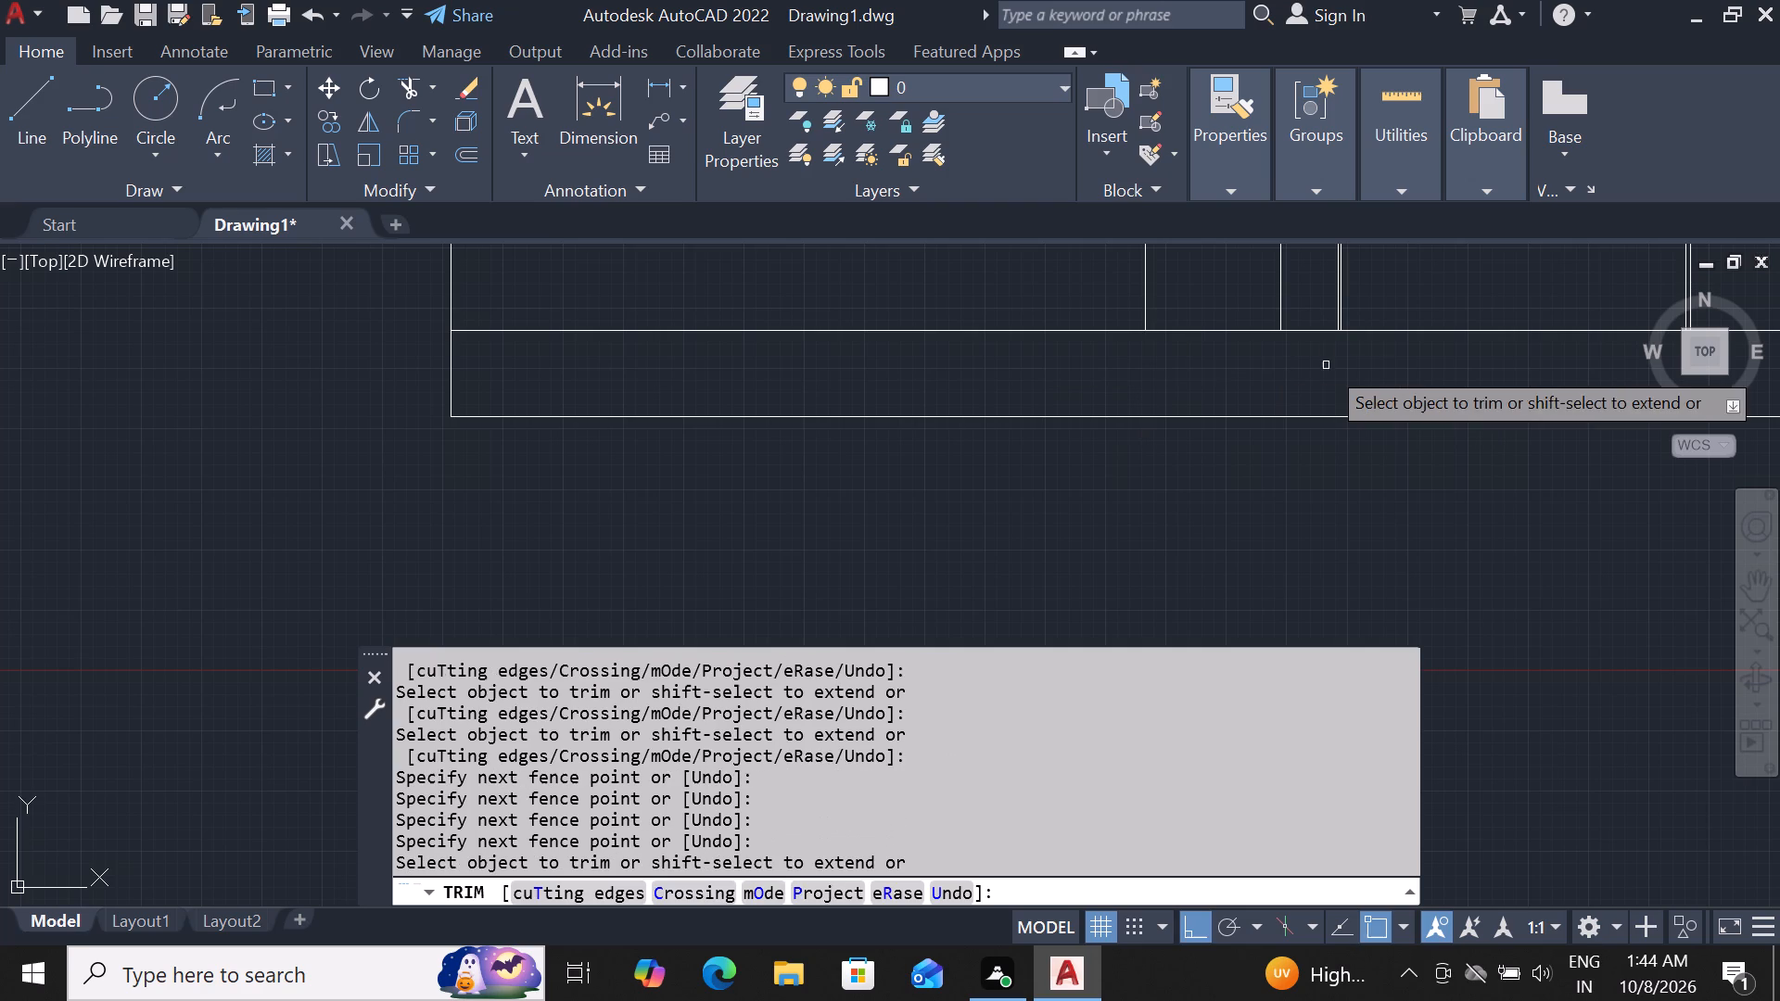
{"action": "scroll", "coordinate": [1241, 411], "scroll_direction": "down", "scroll_amount": 4}
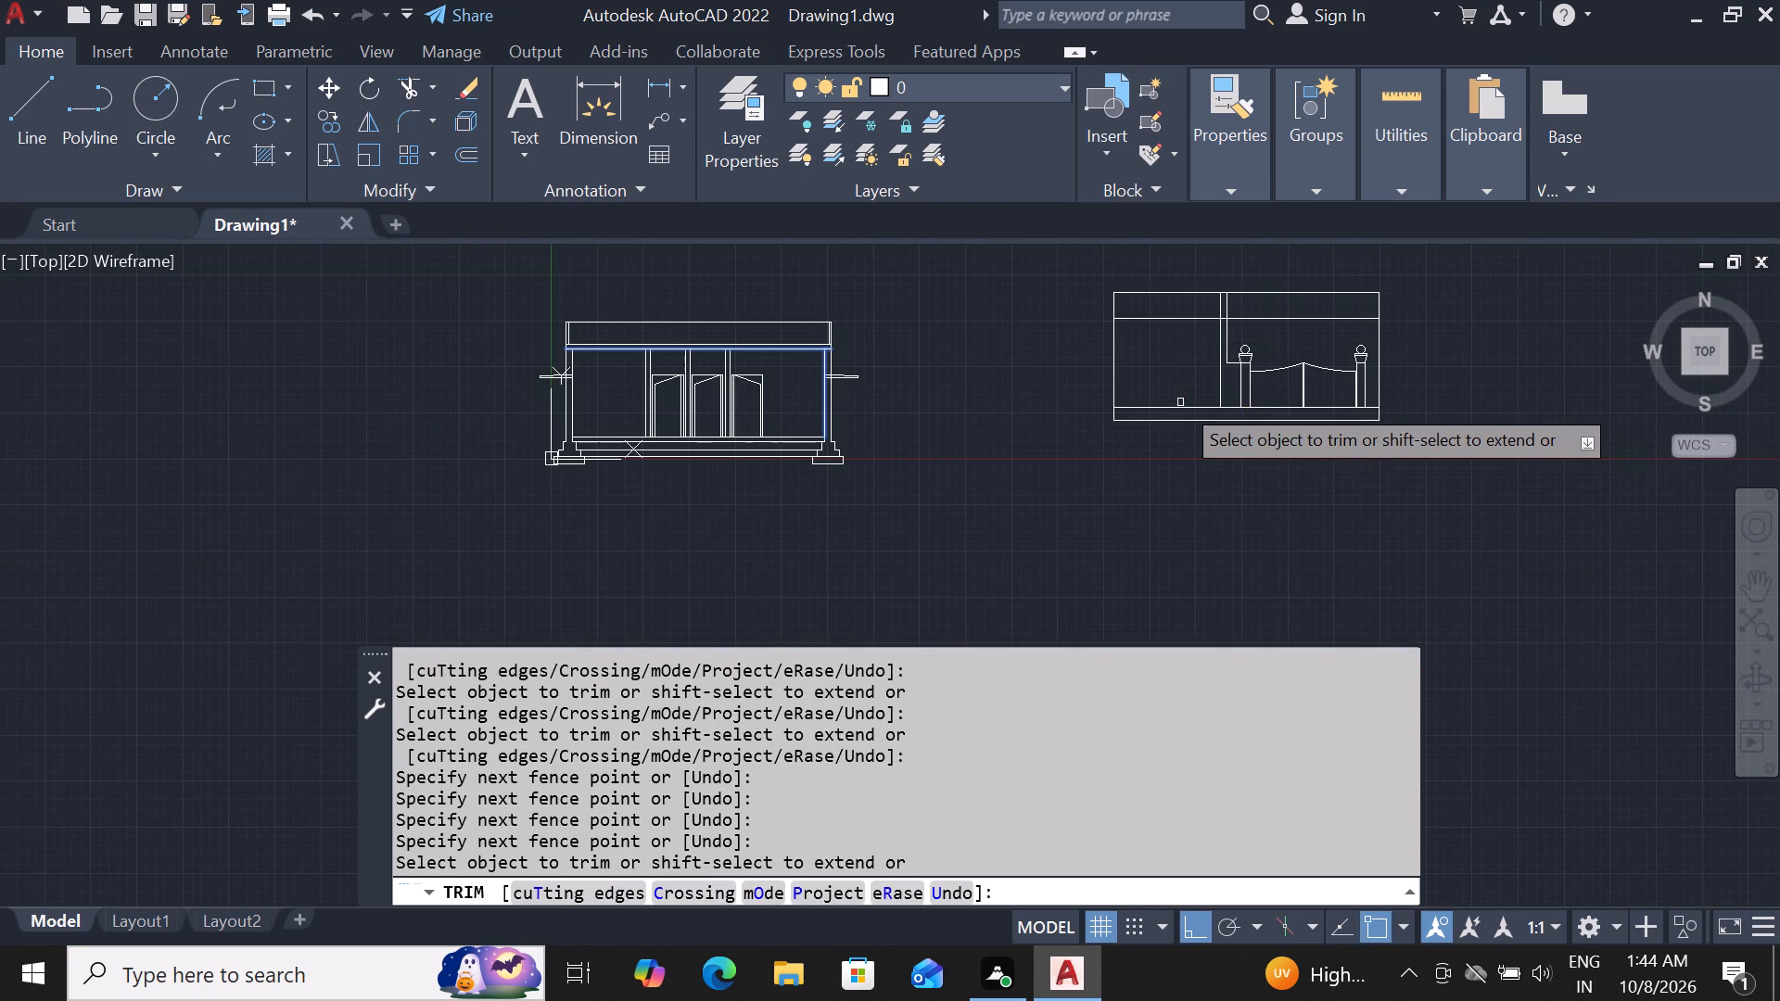
{"action": "key", "text": "Escape"}
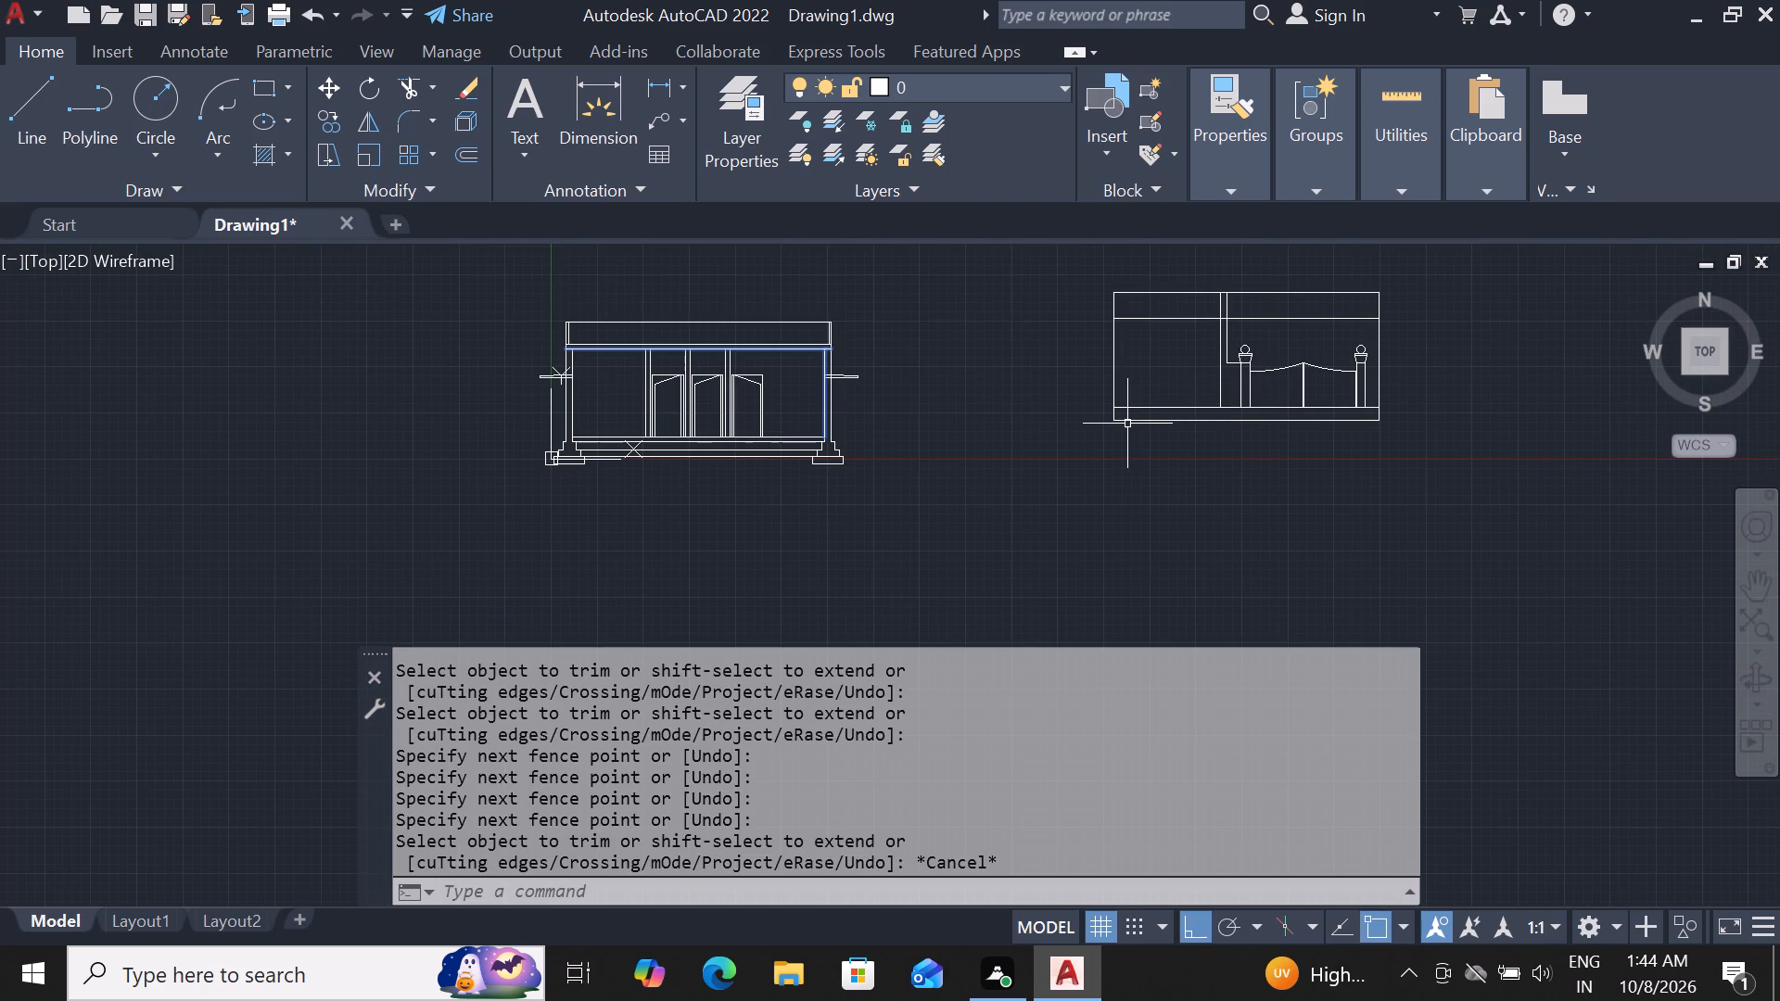
Offset the base strip's upper line 2'-6" upward across the gate elevation.
{"action": "scroll", "coordinate": [1133, 418], "scroll_direction": "up", "scroll_amount": 2}
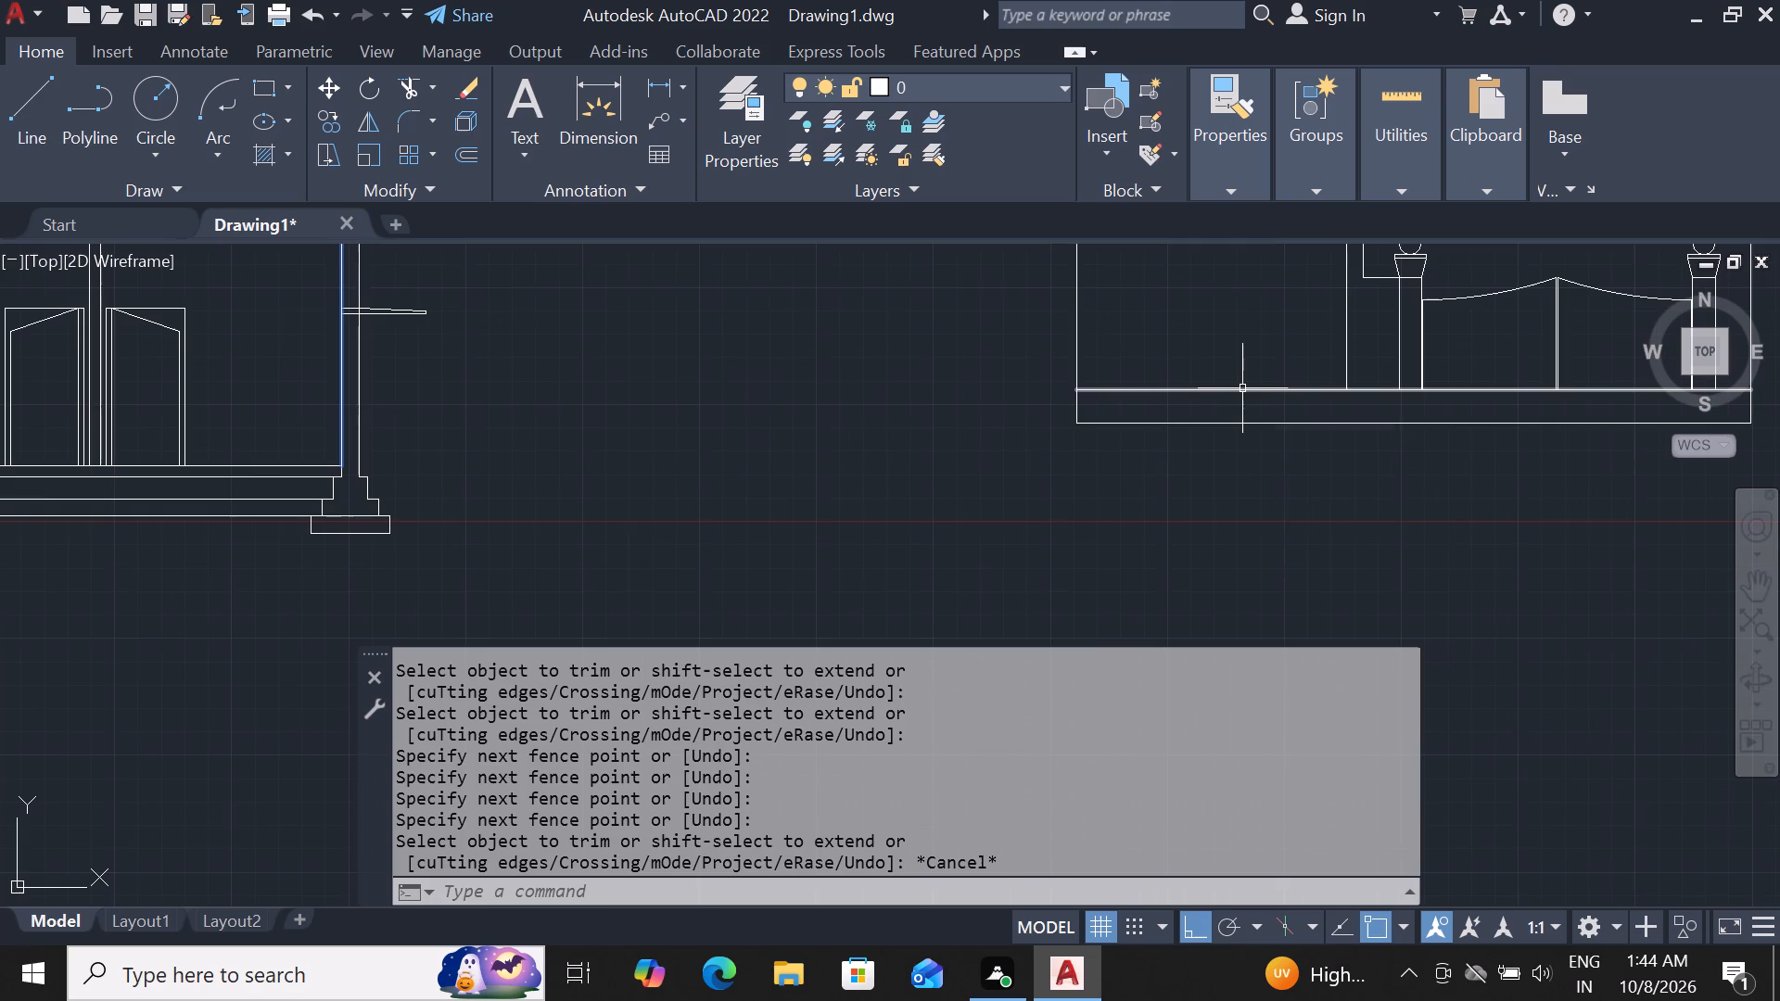
{"action": "left_click", "coordinate": [1242, 388]}
{"action": "scroll", "coordinate": [1242, 388], "scroll_direction": "down", "scroll_amount": 2}
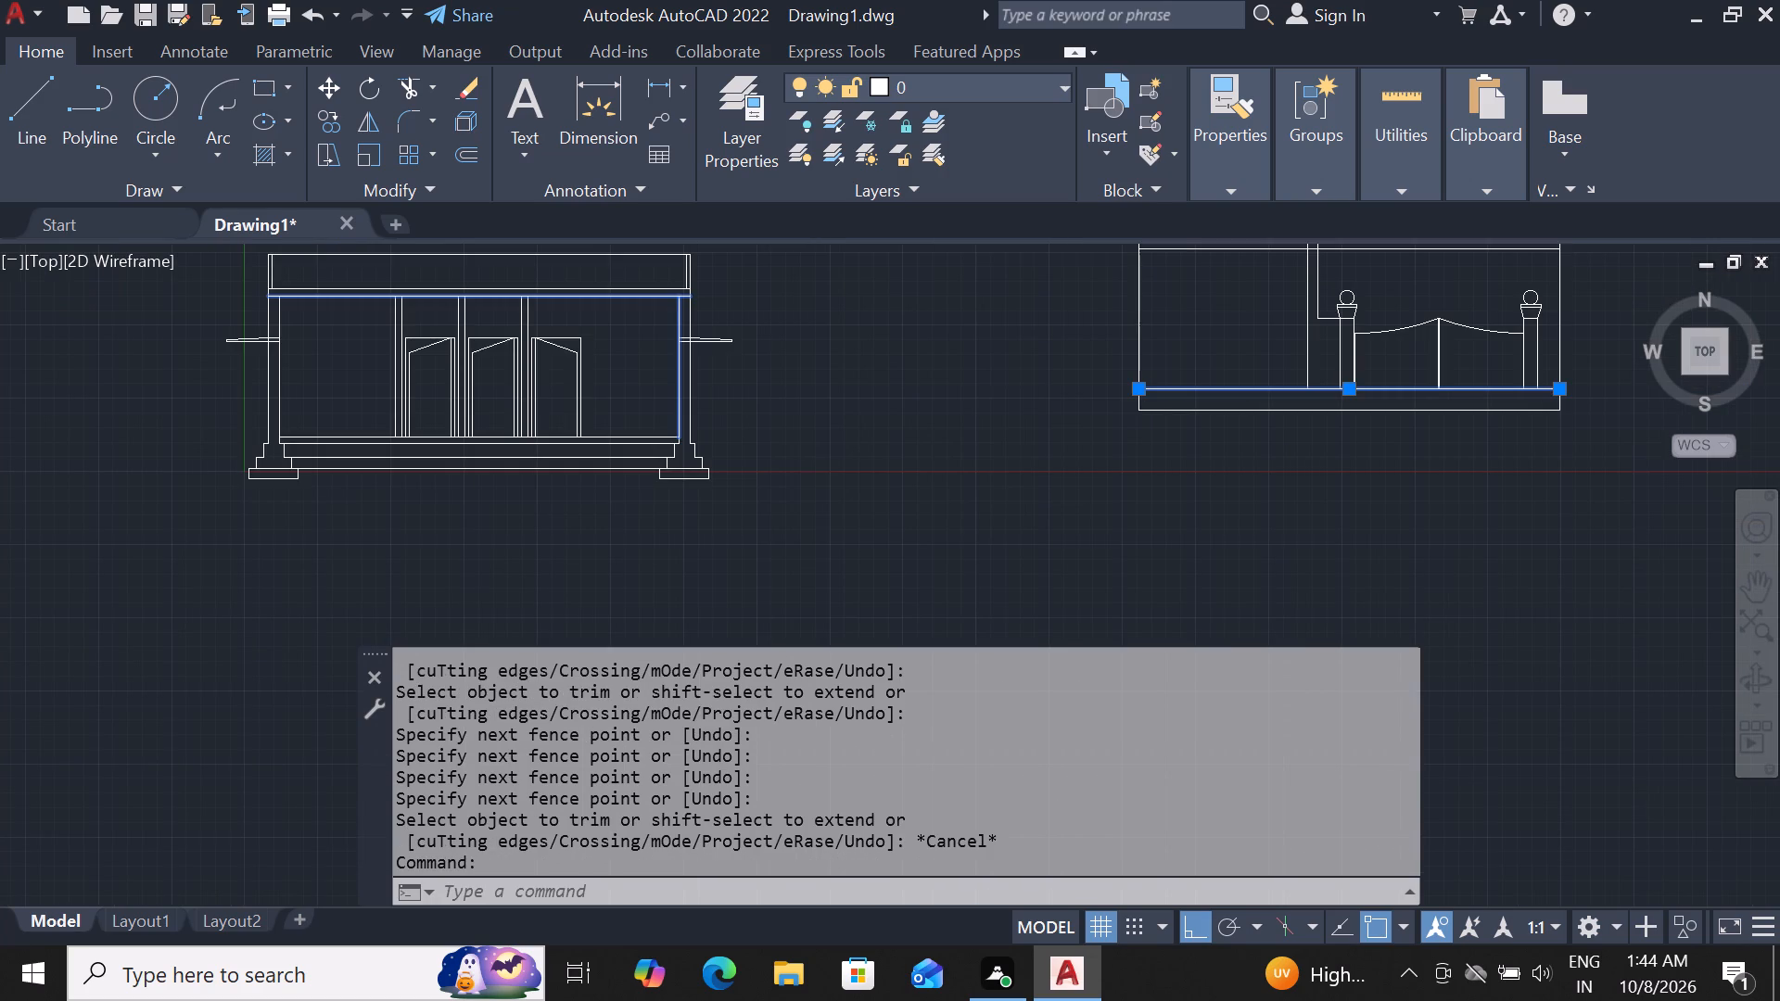
{"action": "type", "text": "of"}
{"action": "key", "text": "space"}
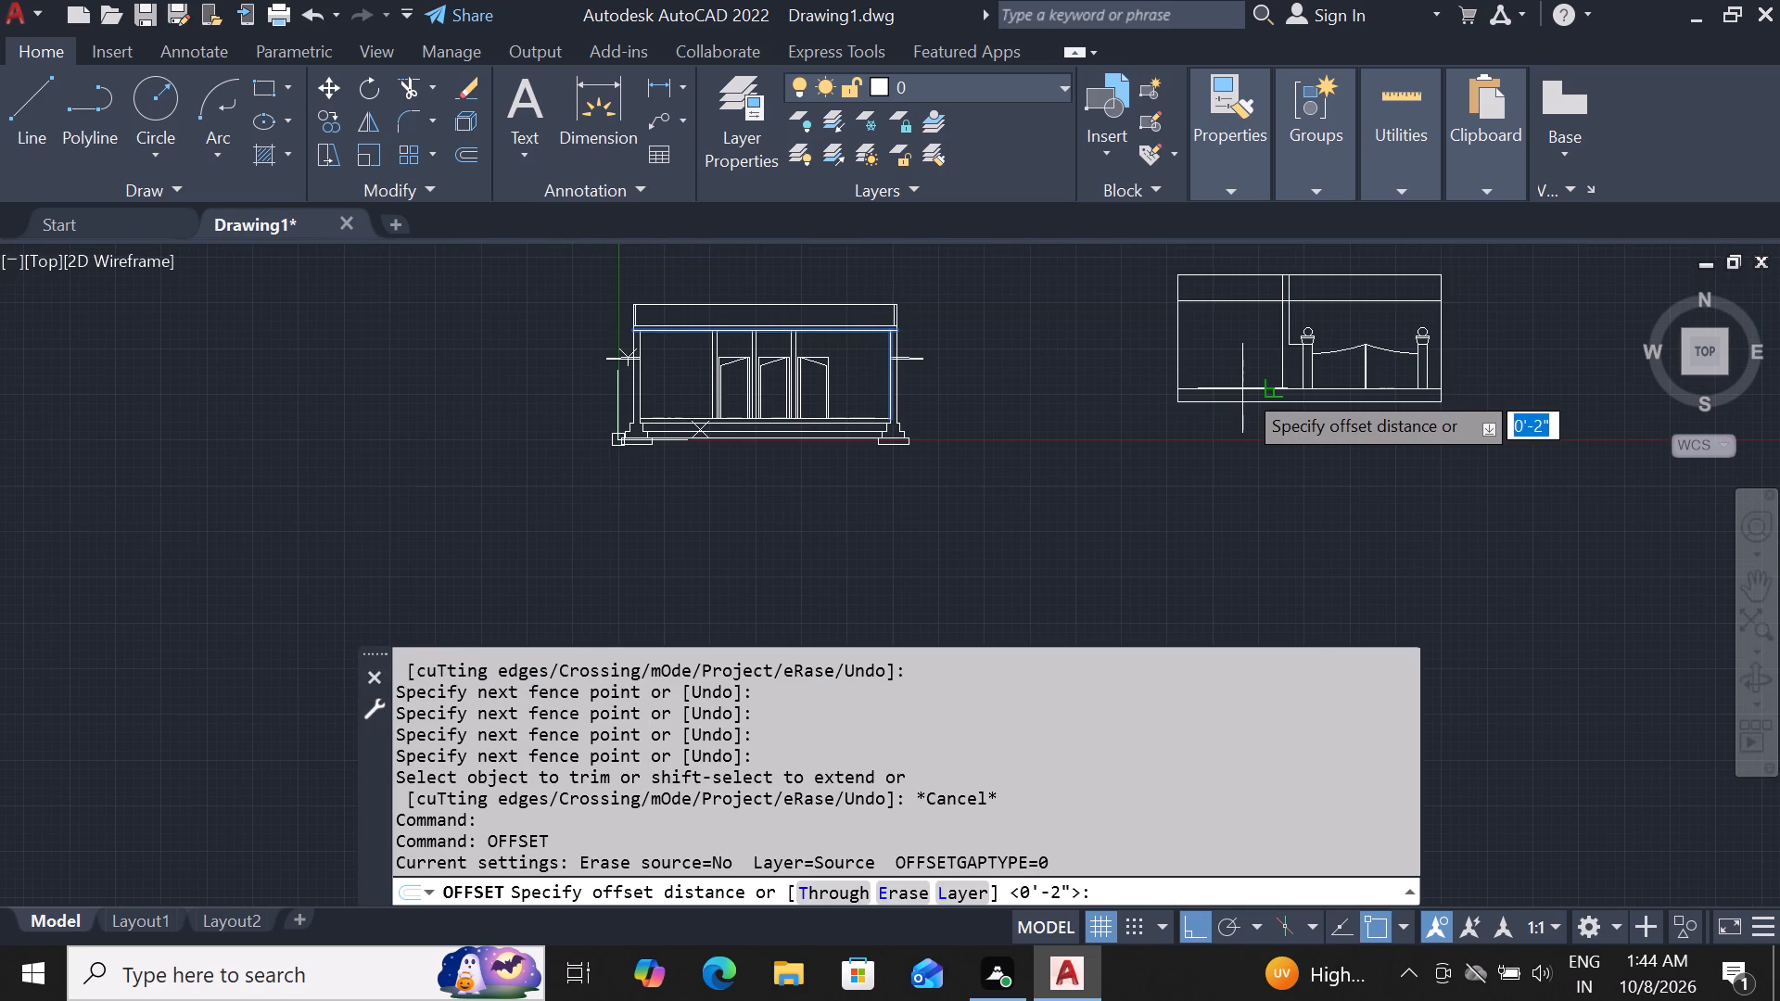
{"action": "type", "text": "2"}
{"action": "key", "text": "apostrophe"}
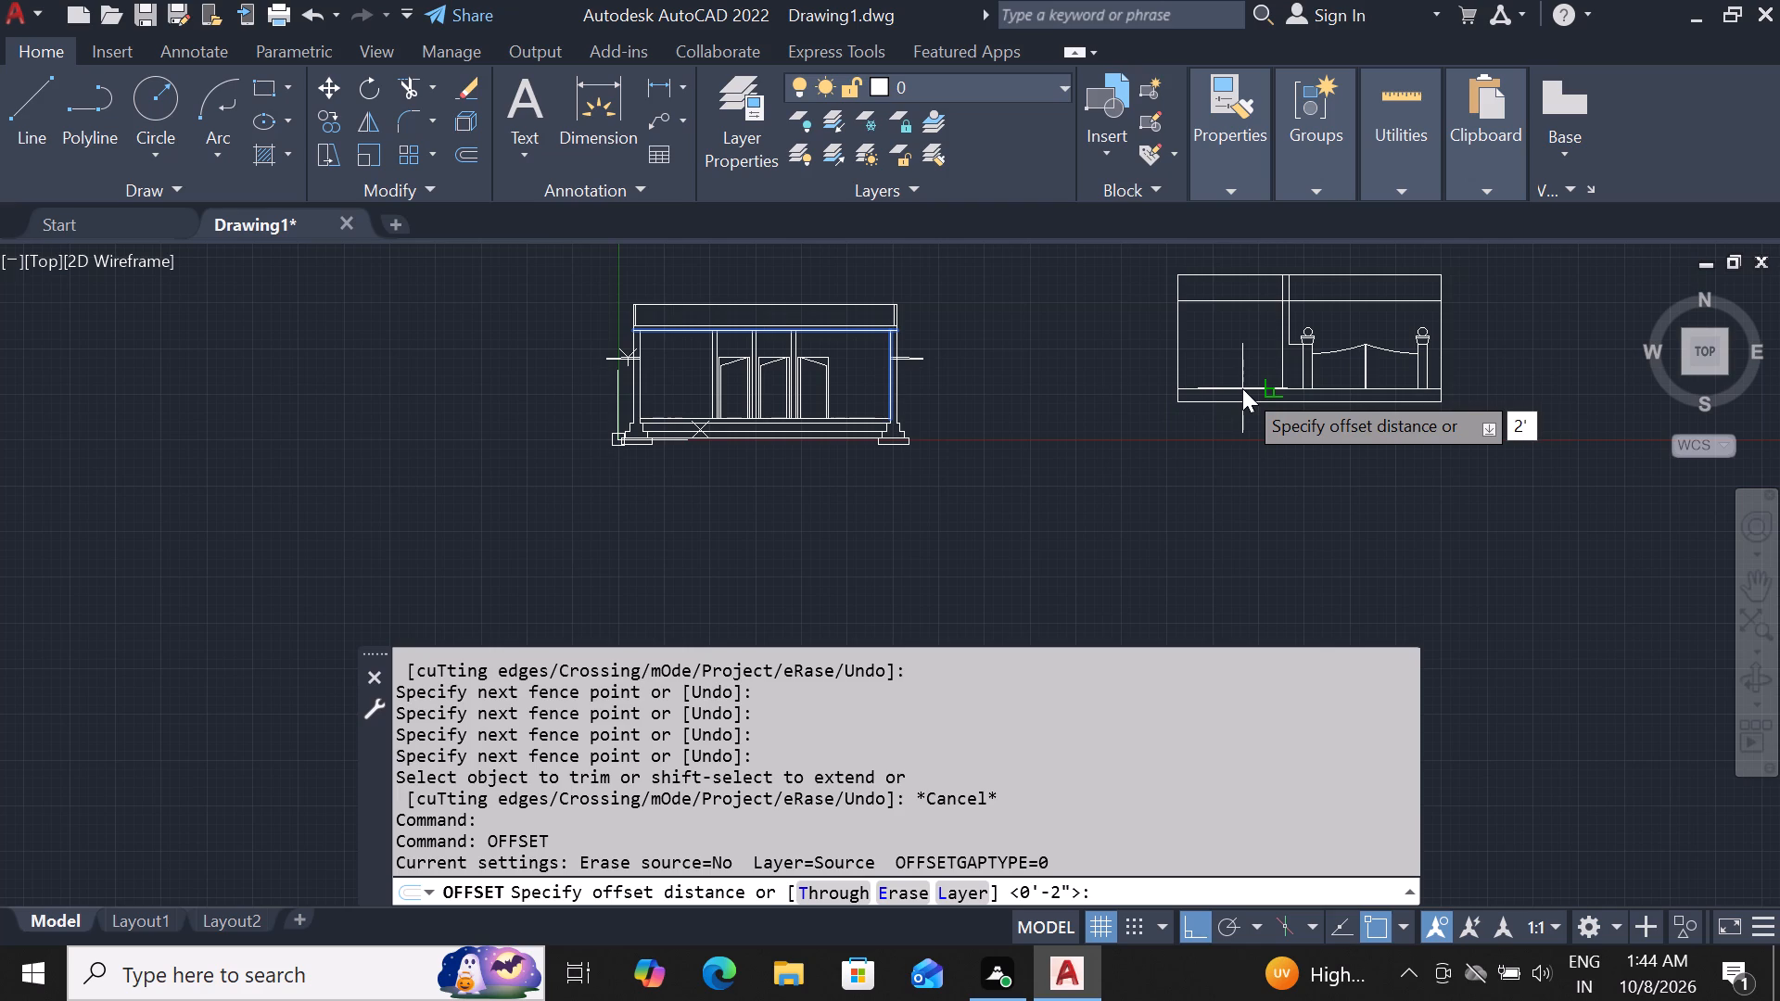
{"action": "key", "text": "6"}
{"action": "key", "text": "shift+quotedbl"}
{"action": "key", "text": "Return"}
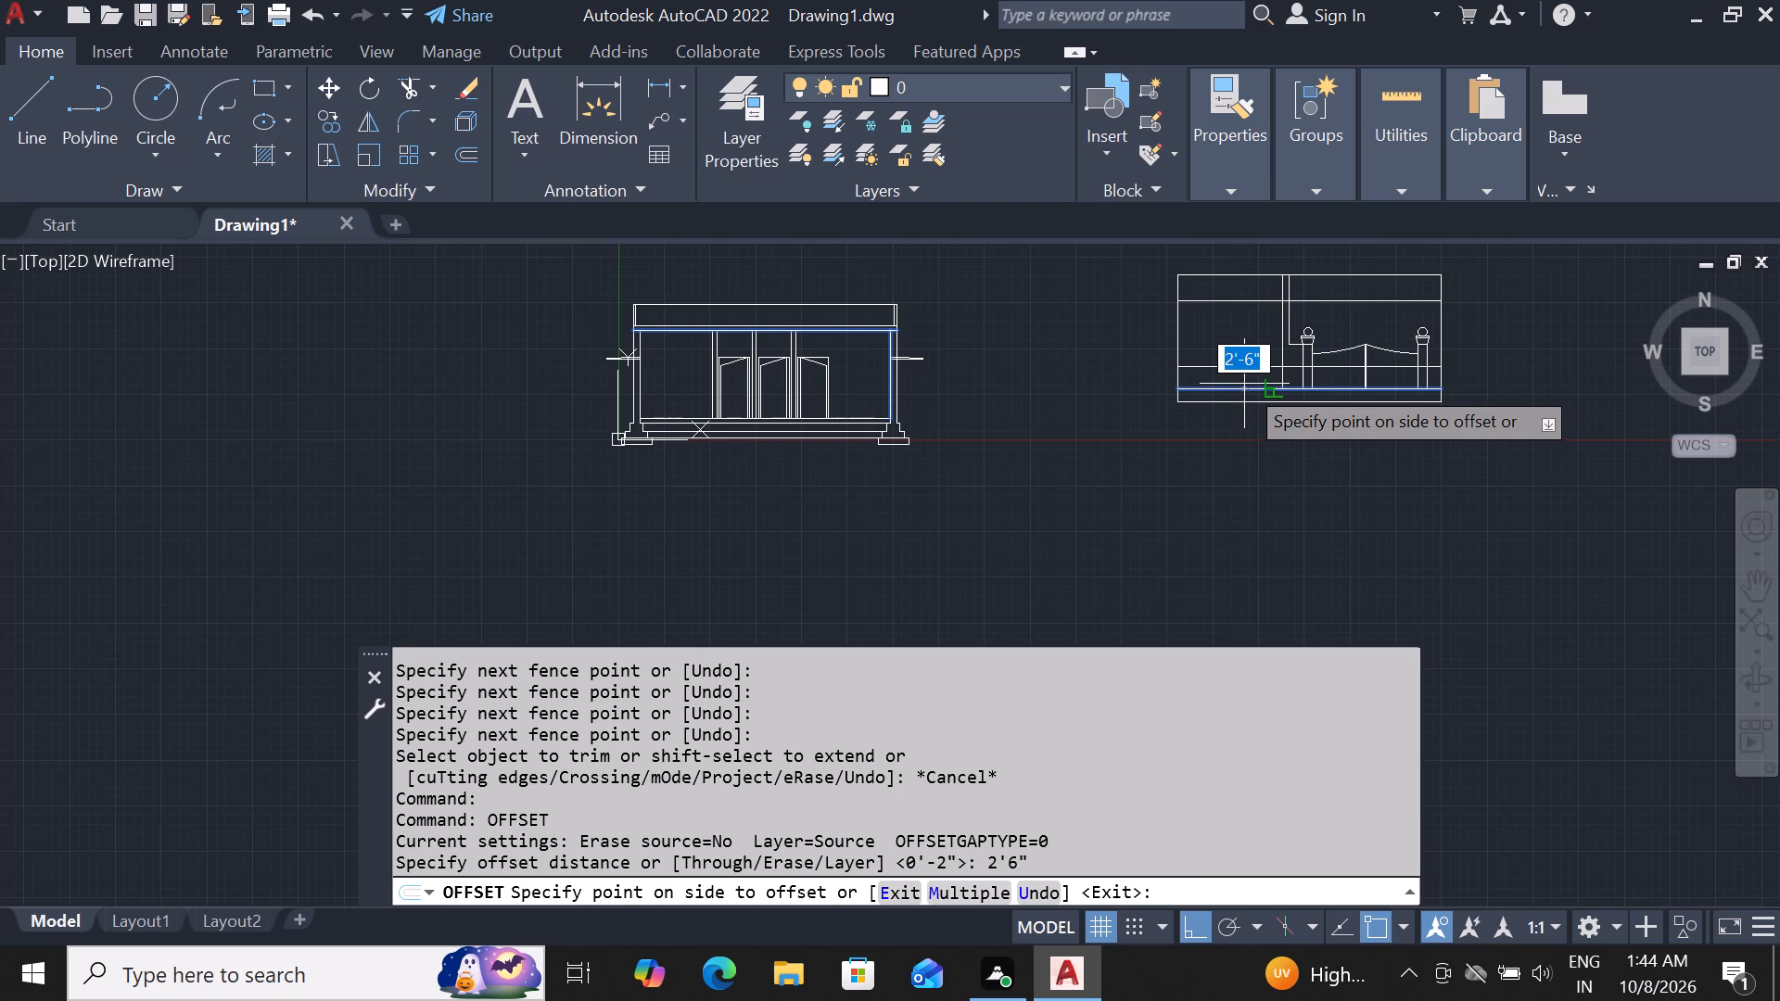
{"action": "scroll", "coordinate": [1244, 384], "scroll_direction": "up", "scroll_amount": 3}
{"action": "left_click", "coordinate": [1244, 342]}
{"action": "scroll", "coordinate": [1244, 357], "scroll_direction": "down", "scroll_amount": 3}
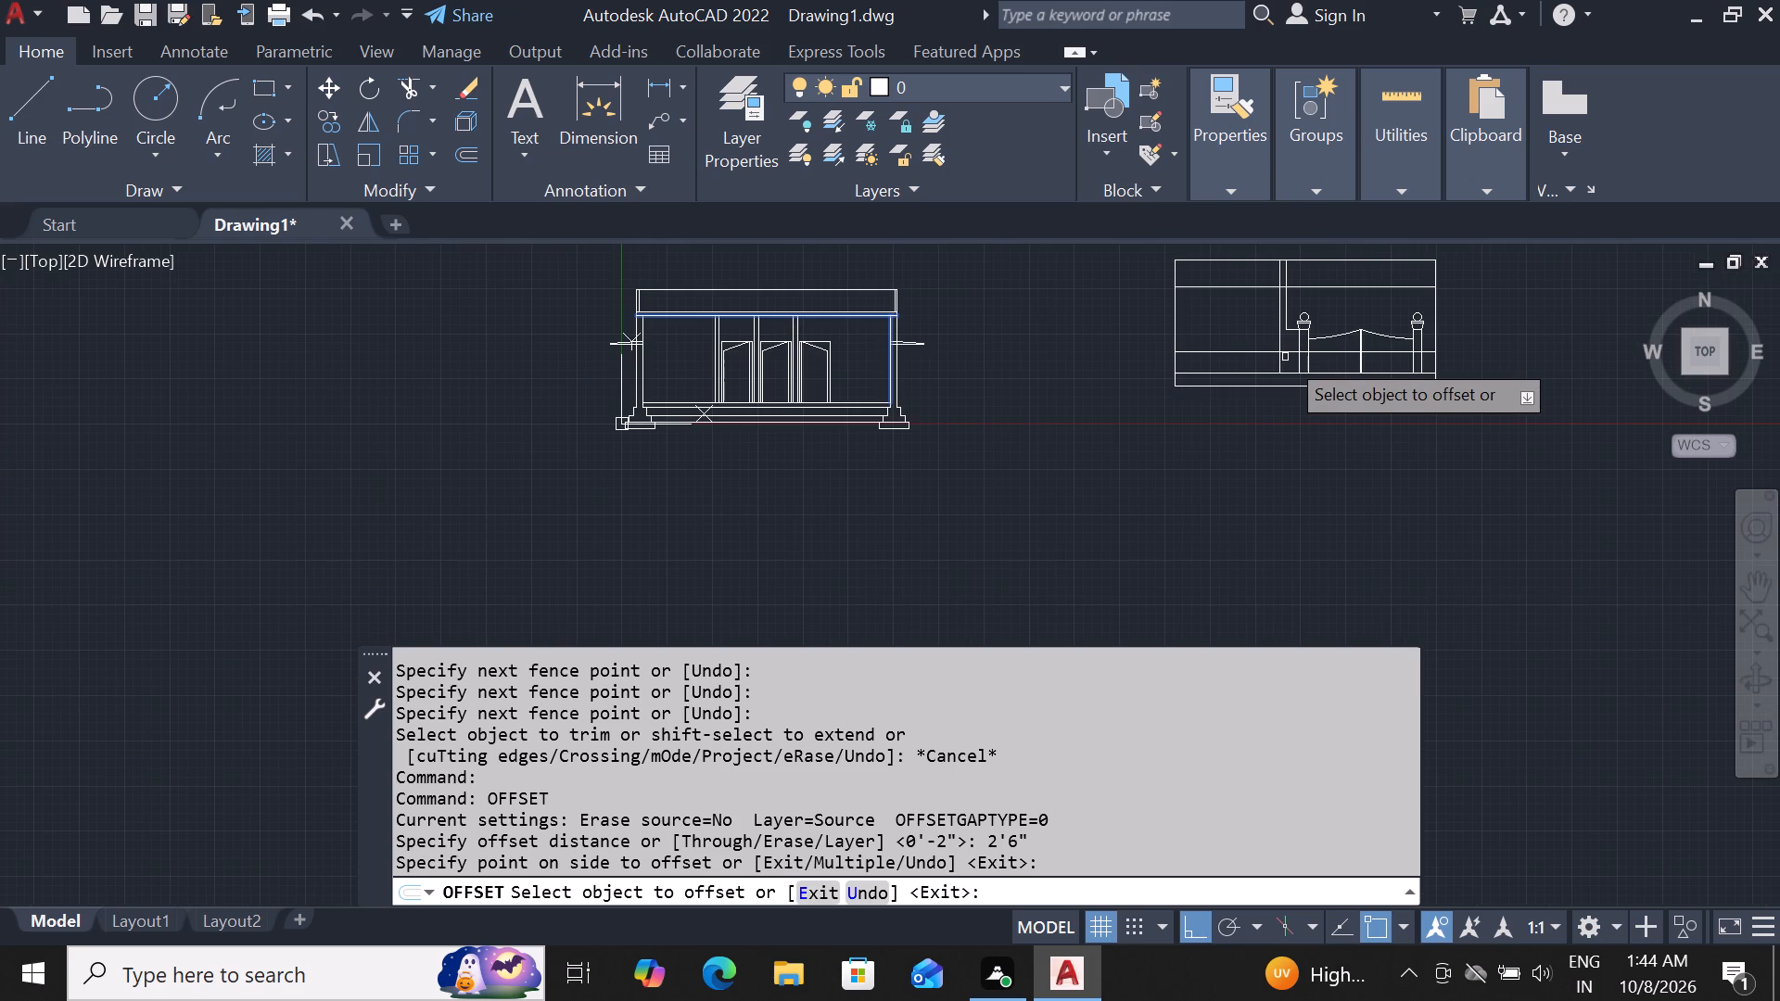
{"action": "key", "text": "Escape"}
Offset the horizontal line above the base strip 4'-6" further upward.
{"action": "scroll", "coordinate": [1244, 347], "scroll_direction": "up", "scroll_amount": 2}
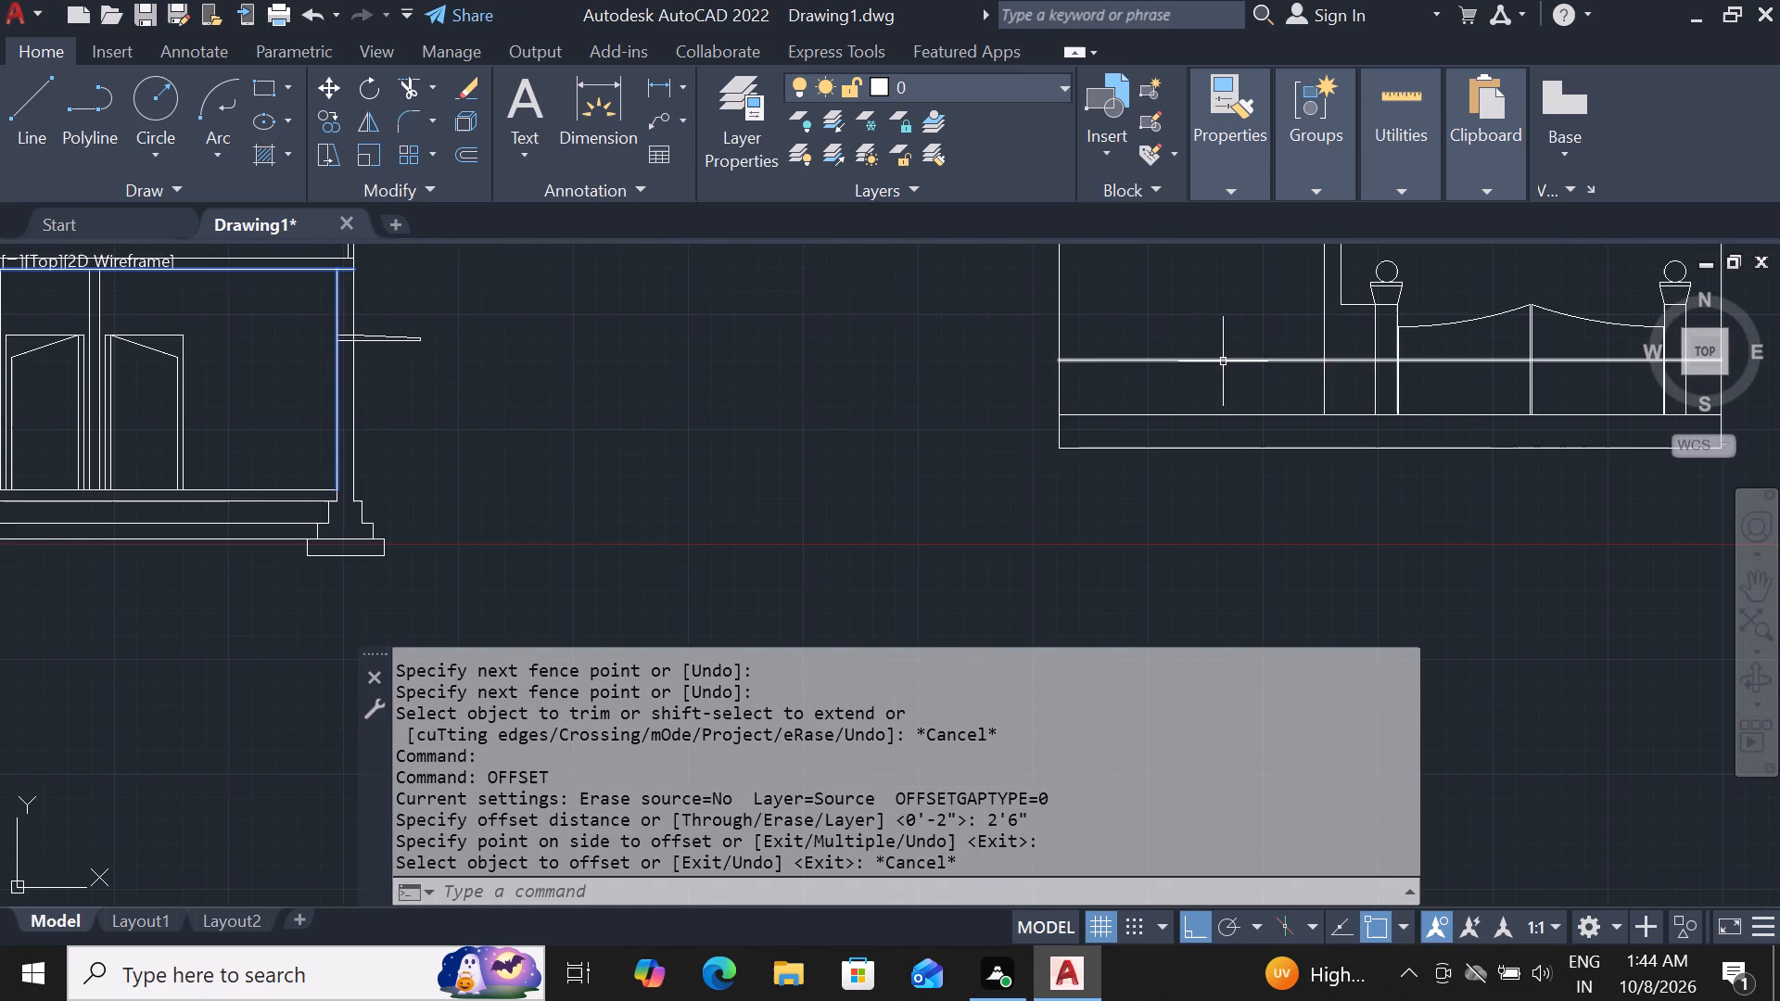
{"action": "left_click", "coordinate": [1223, 361]}
{"action": "type", "text": "of 4'6"}
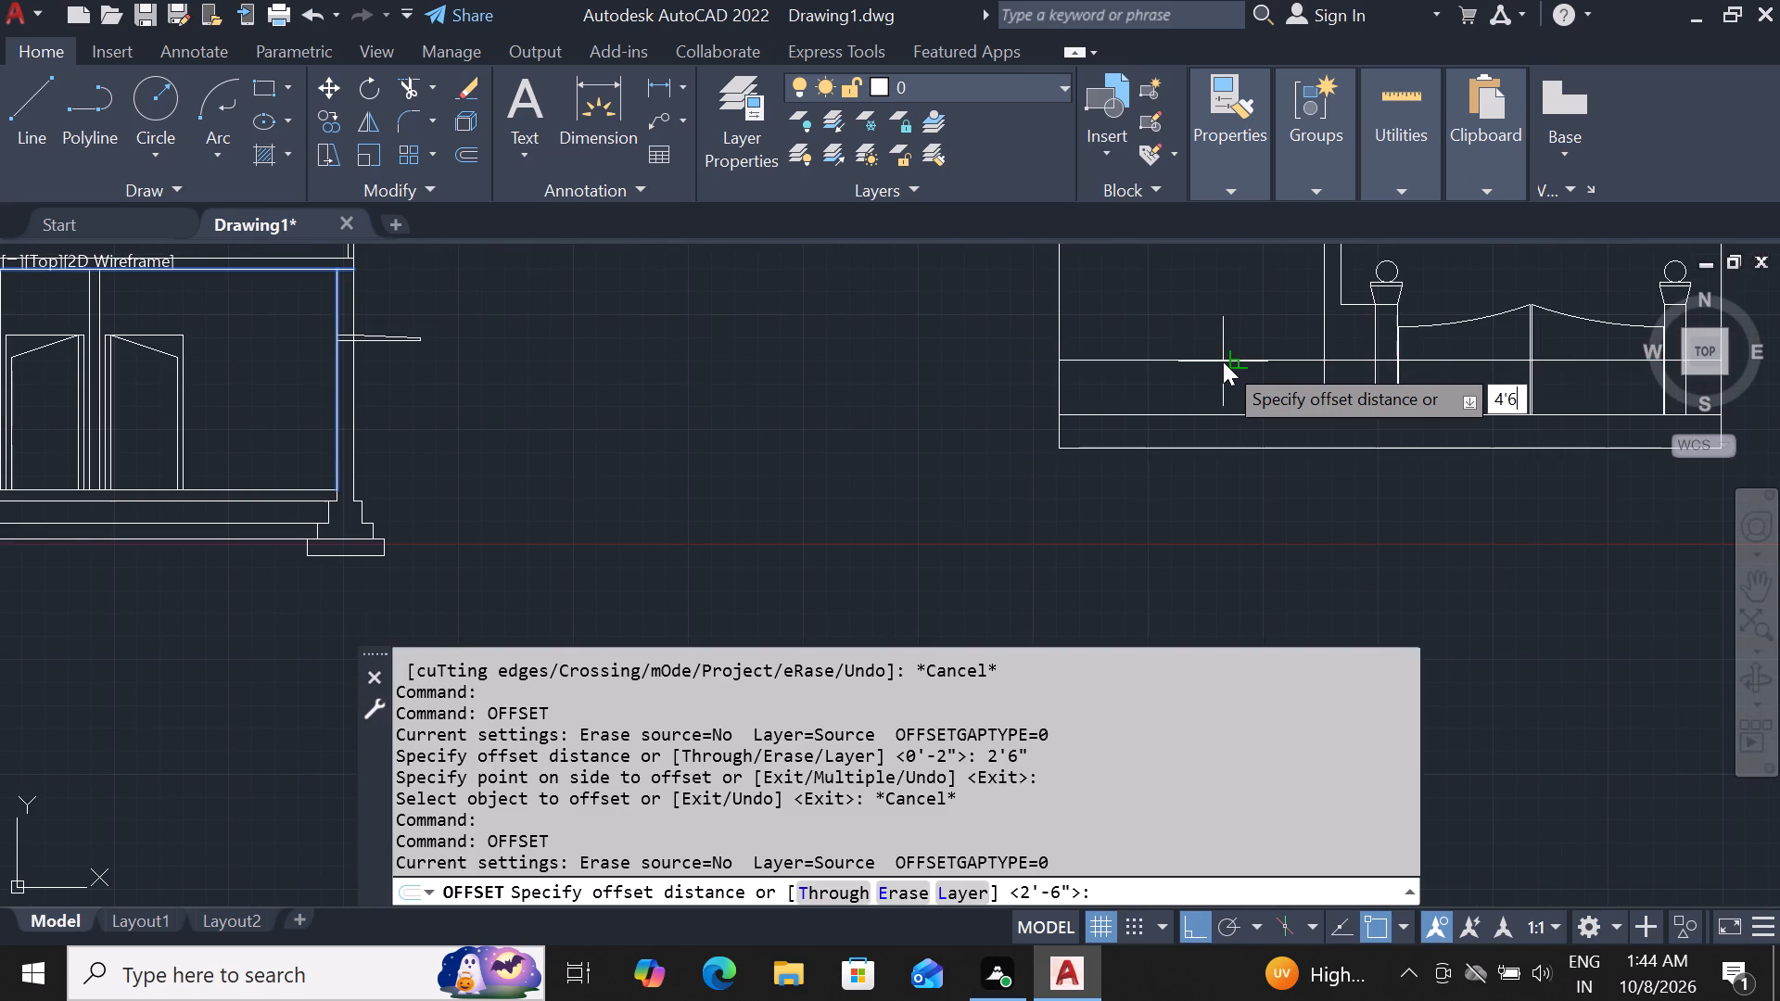
{"action": "key", "text": "shift+quotedbl"}
{"action": "key", "text": "Return"}
{"action": "left_click", "coordinate": [1234, 300]}
{"action": "scroll", "coordinate": [1228, 389], "scroll_direction": "down", "scroll_amount": 2}
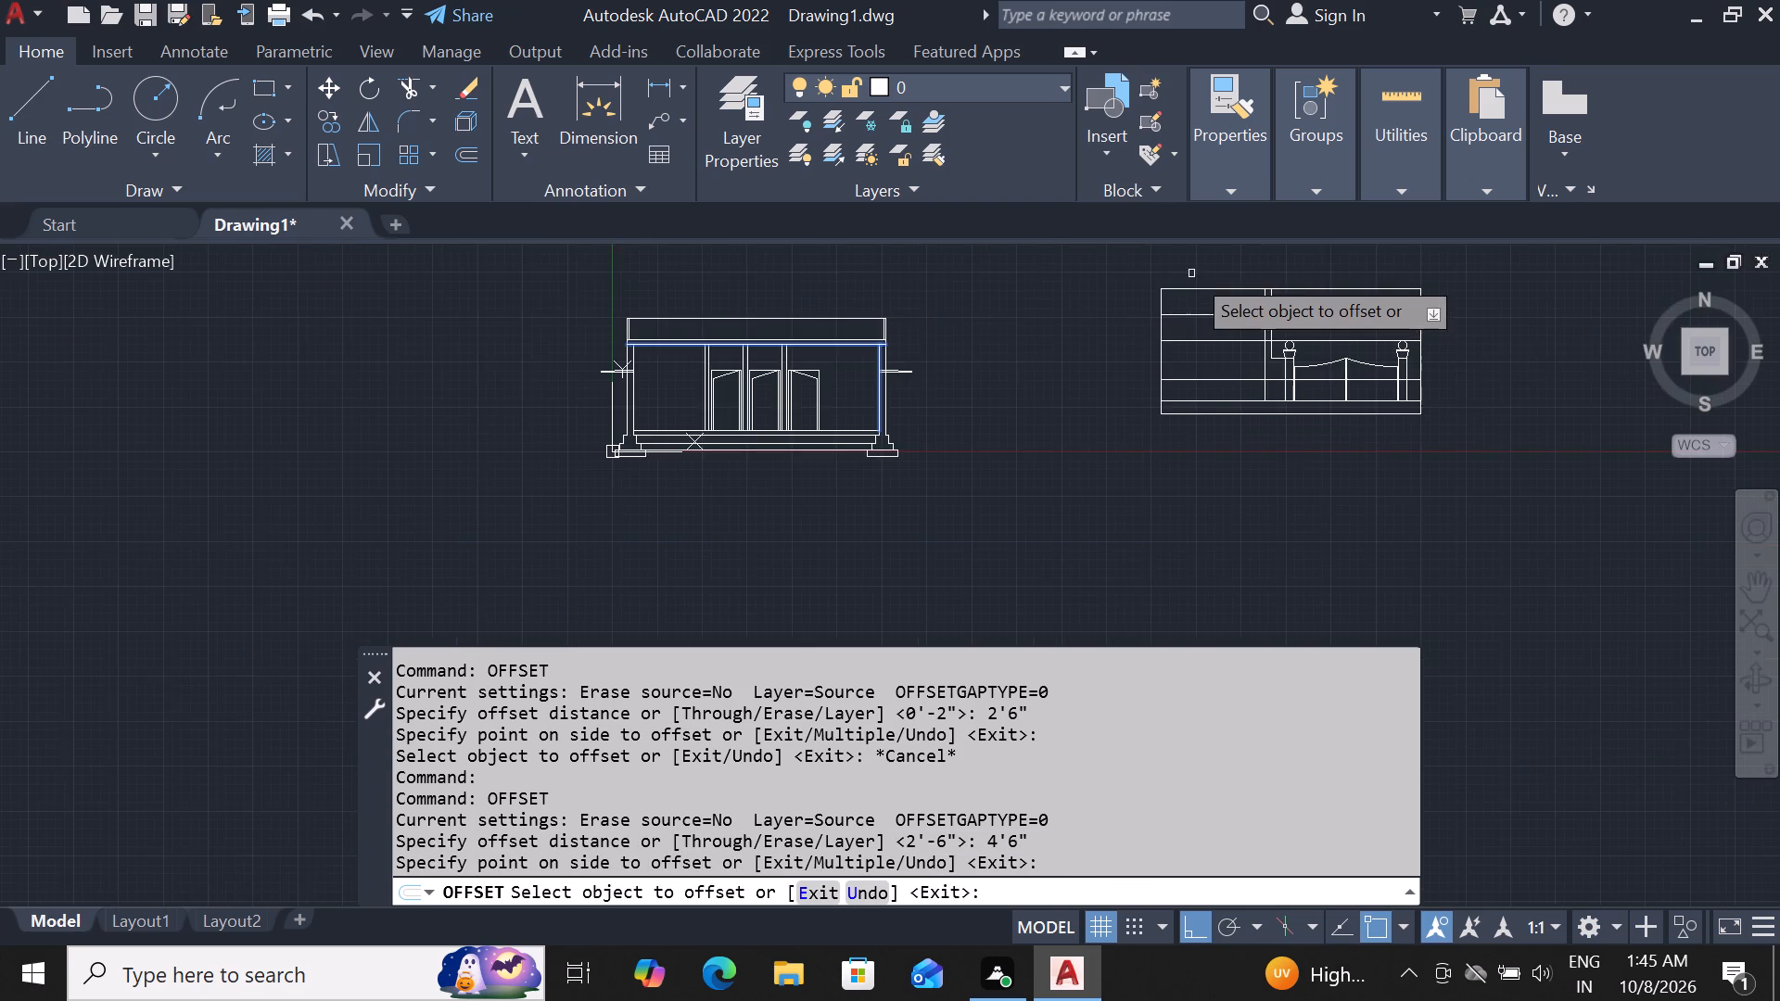
{"action": "scroll", "coordinate": [1191, 278], "scroll_direction": "up", "scroll_amount": 2}
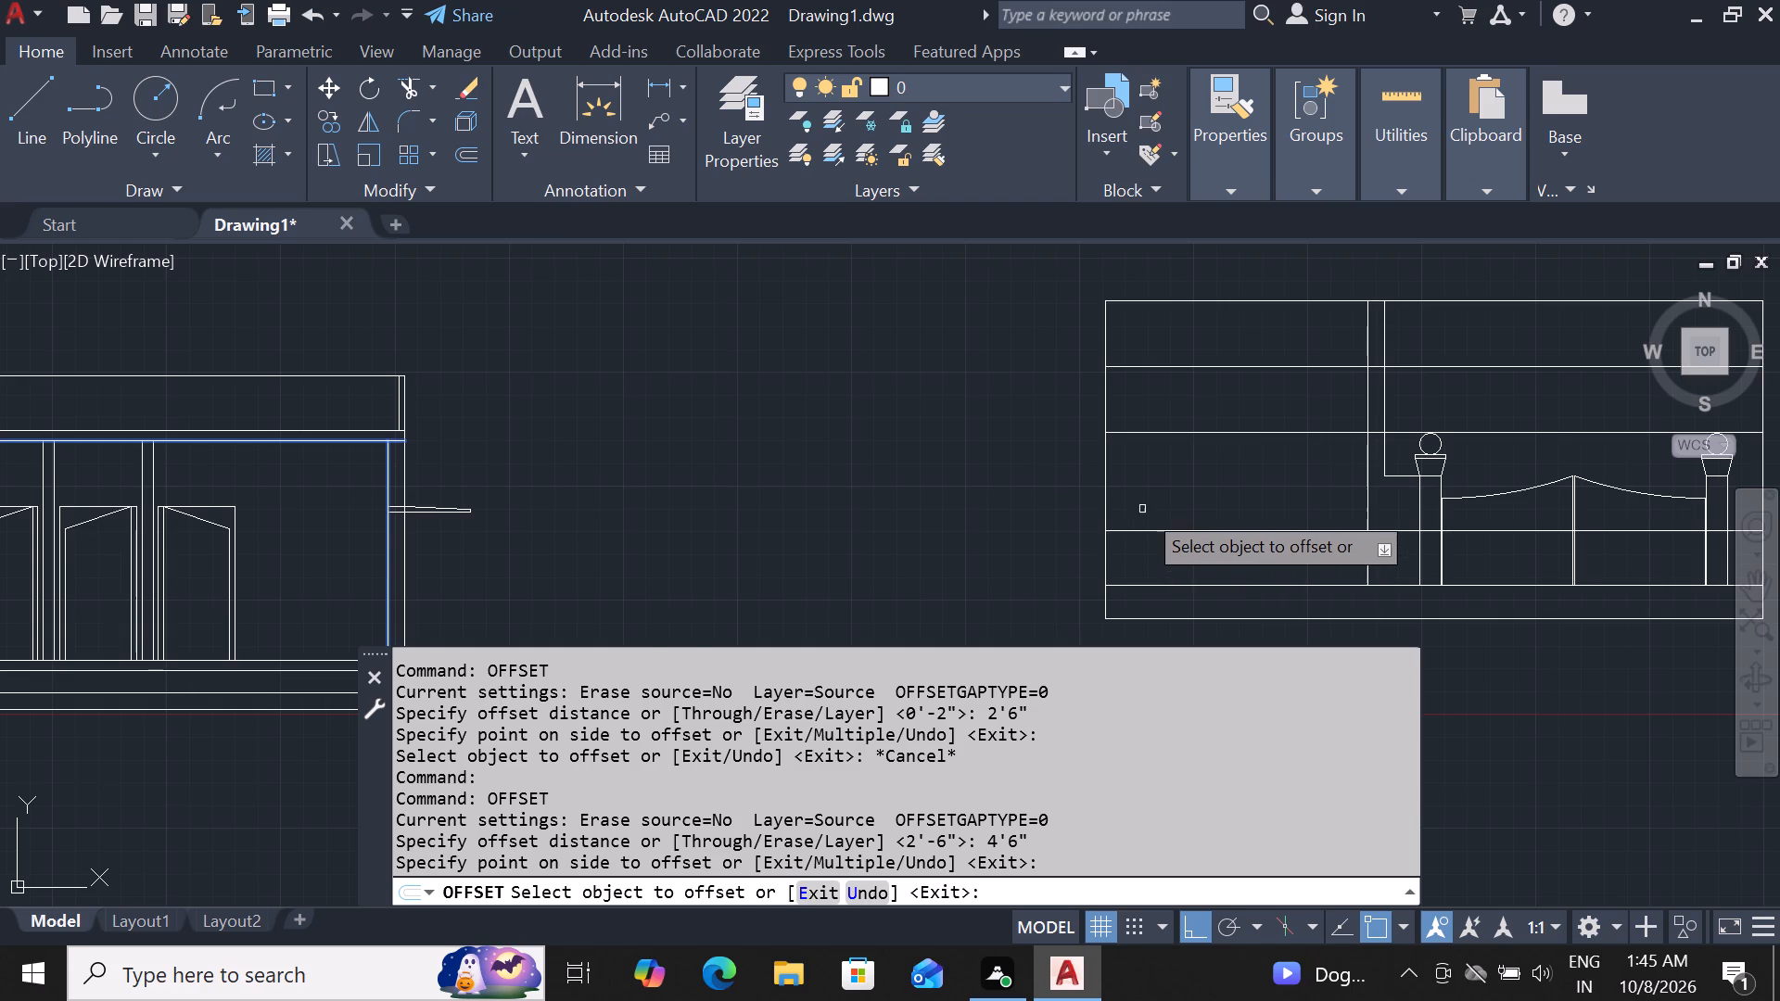
{"action": "scroll", "coordinate": [1142, 509], "scroll_direction": "down", "scroll_amount": 2}
{"action": "key", "text": "Escape"}
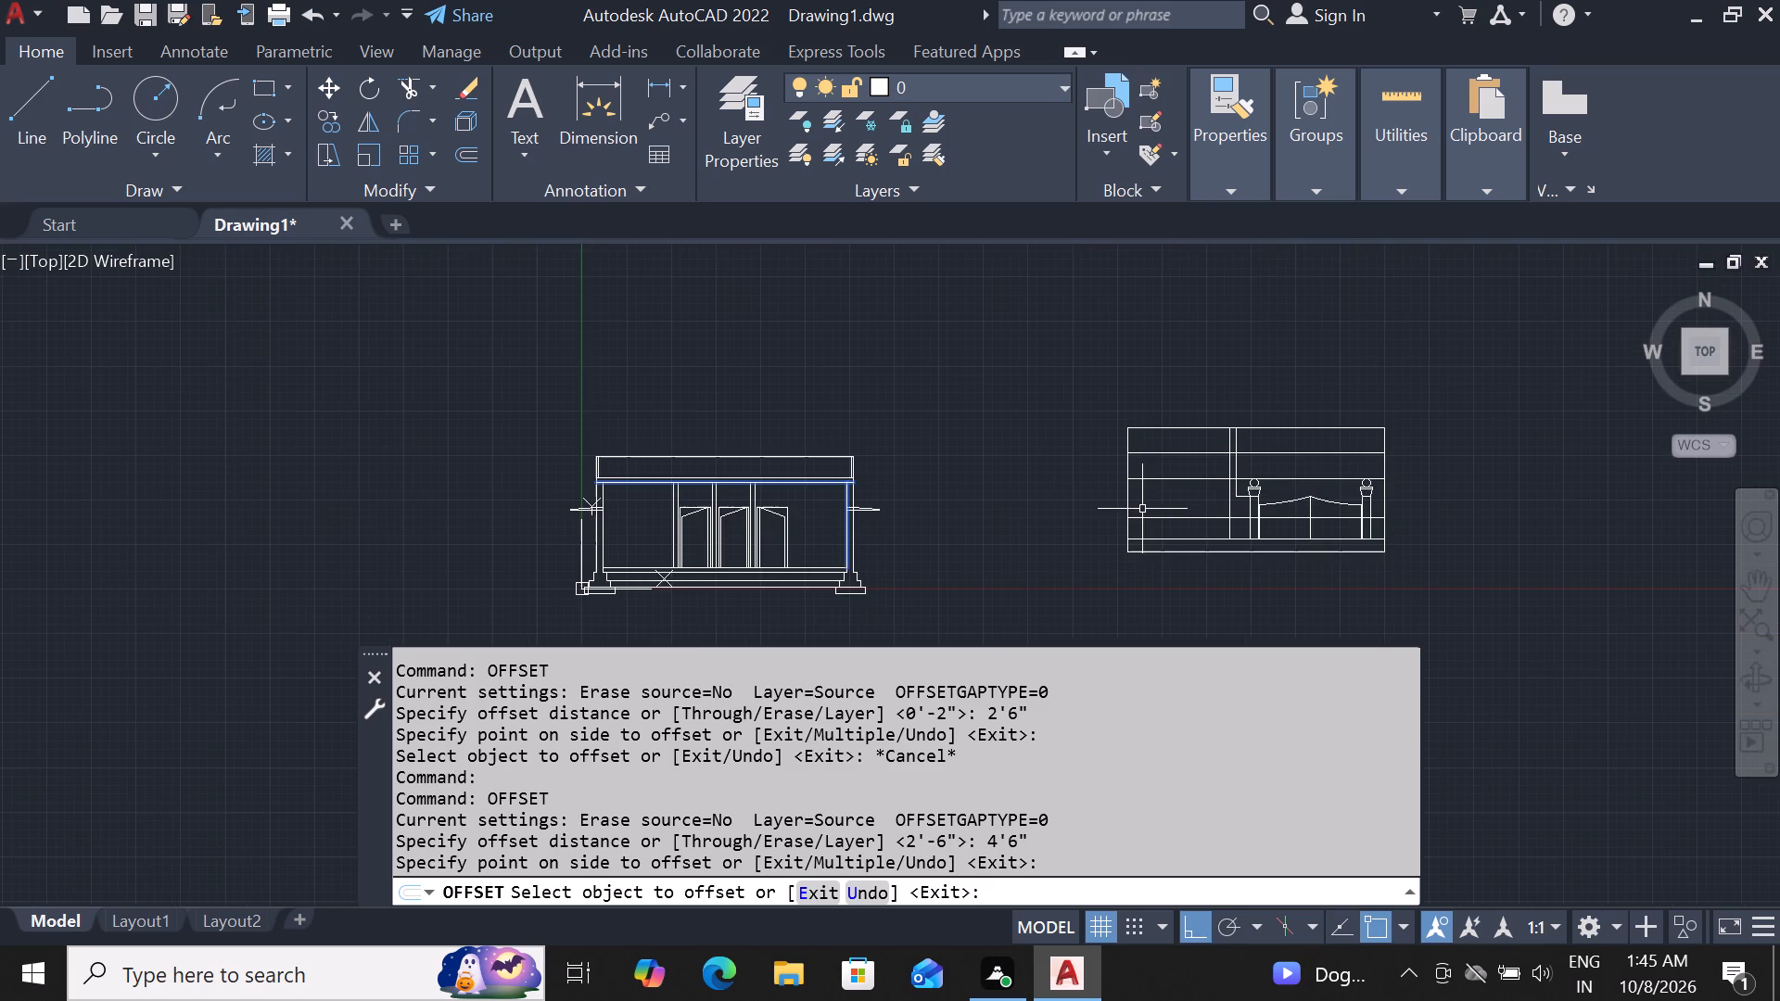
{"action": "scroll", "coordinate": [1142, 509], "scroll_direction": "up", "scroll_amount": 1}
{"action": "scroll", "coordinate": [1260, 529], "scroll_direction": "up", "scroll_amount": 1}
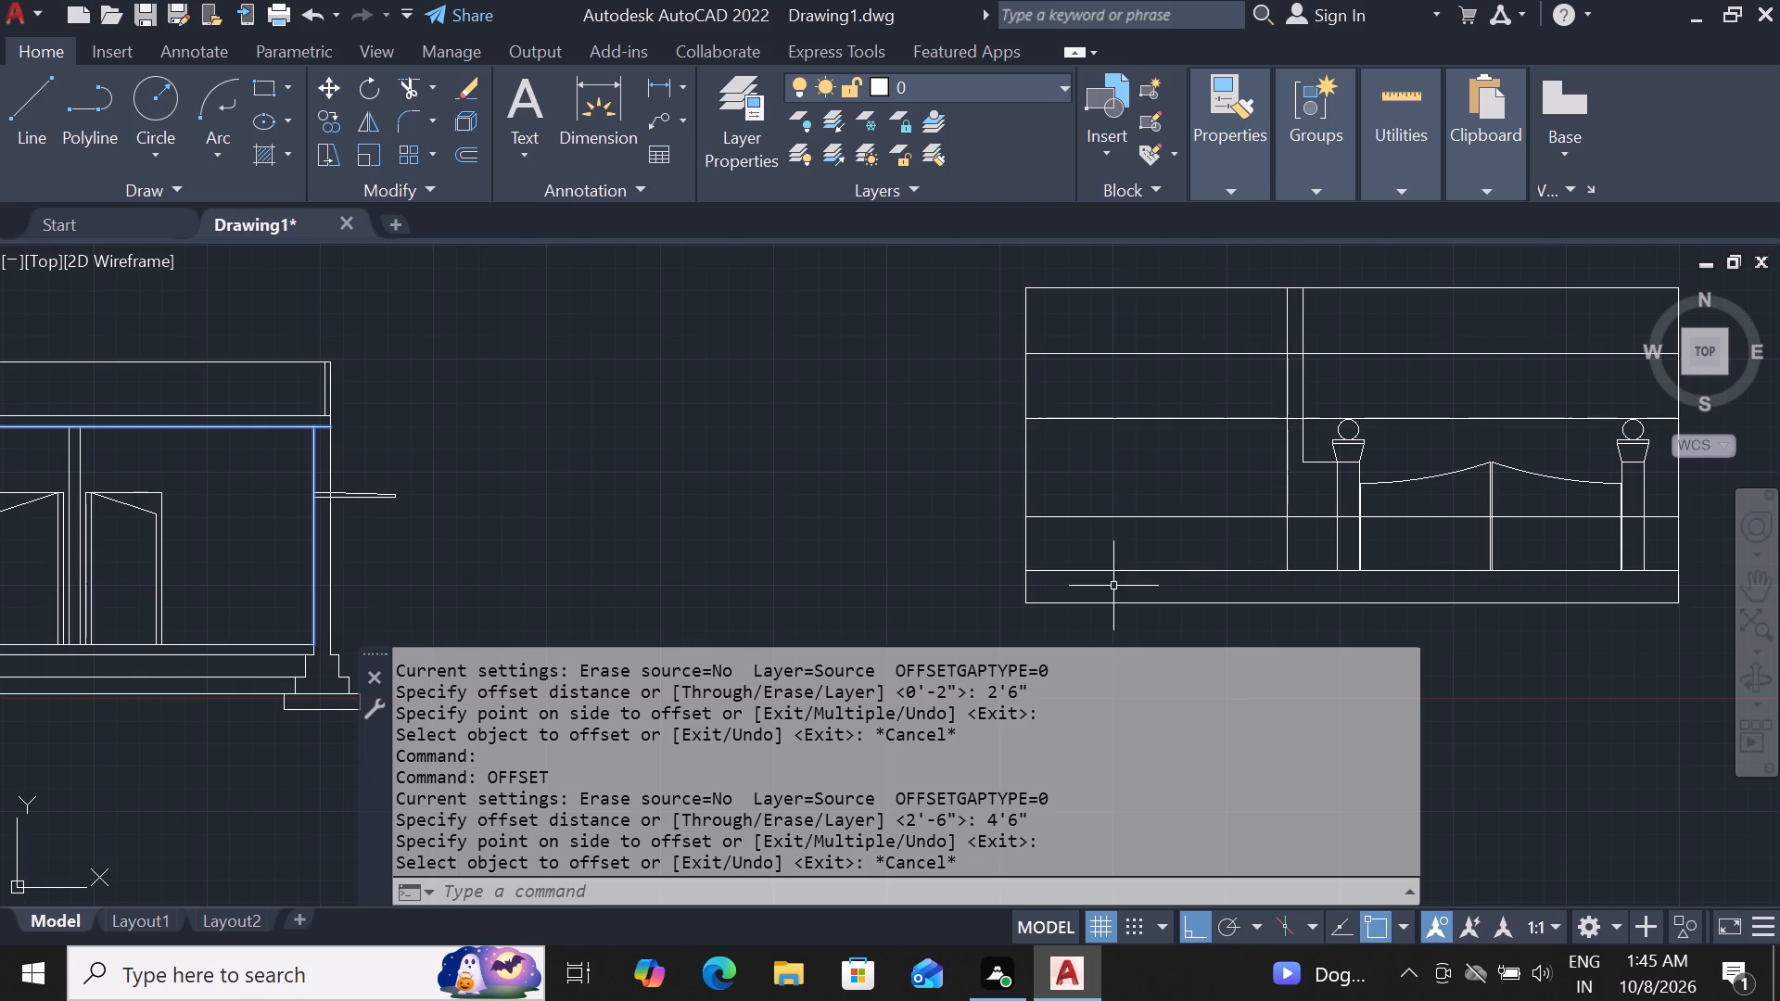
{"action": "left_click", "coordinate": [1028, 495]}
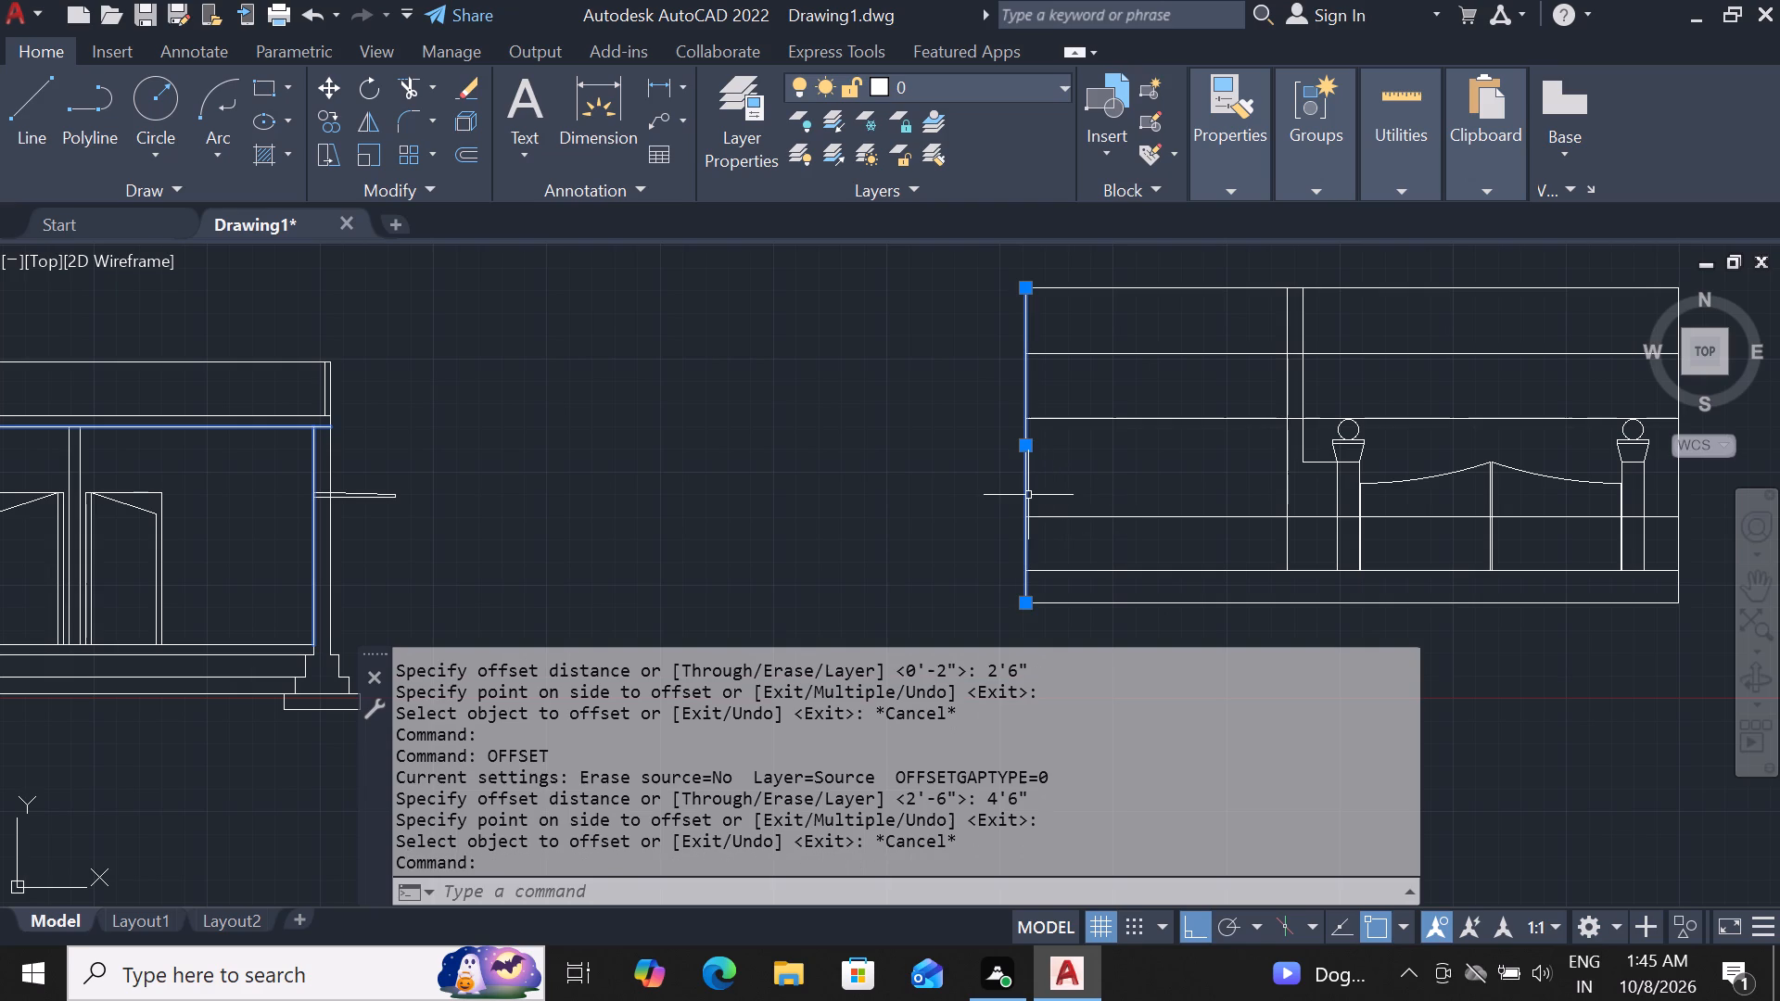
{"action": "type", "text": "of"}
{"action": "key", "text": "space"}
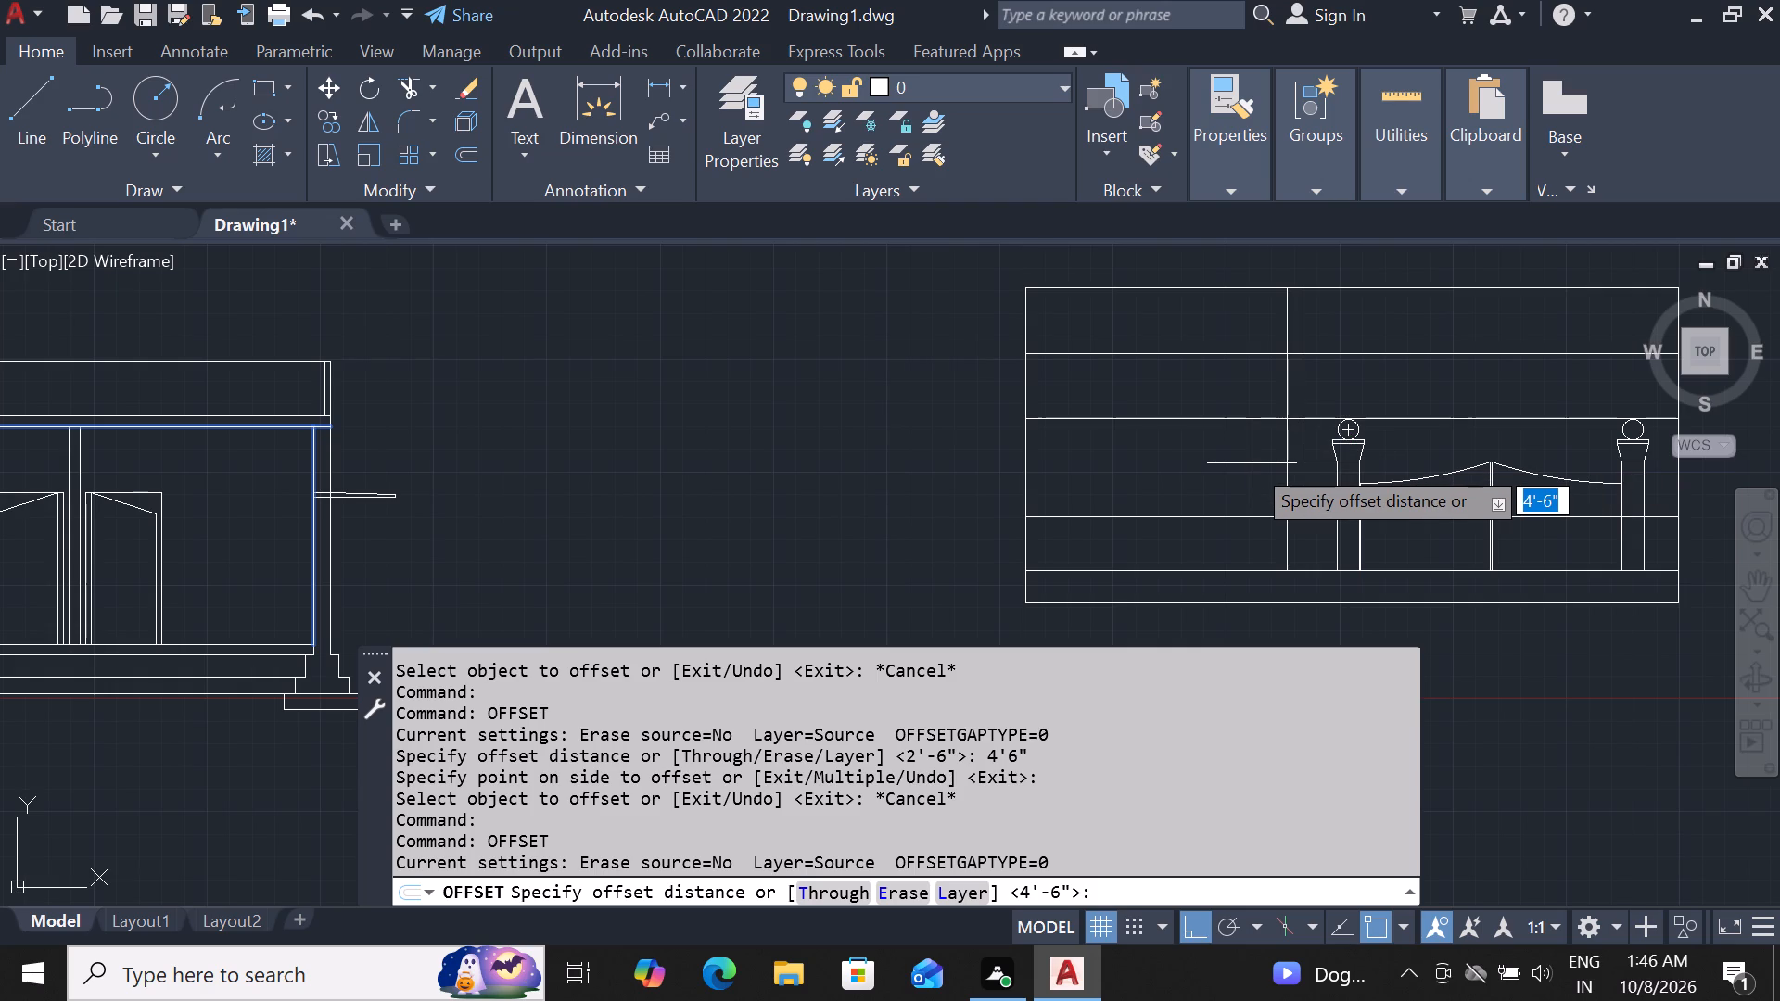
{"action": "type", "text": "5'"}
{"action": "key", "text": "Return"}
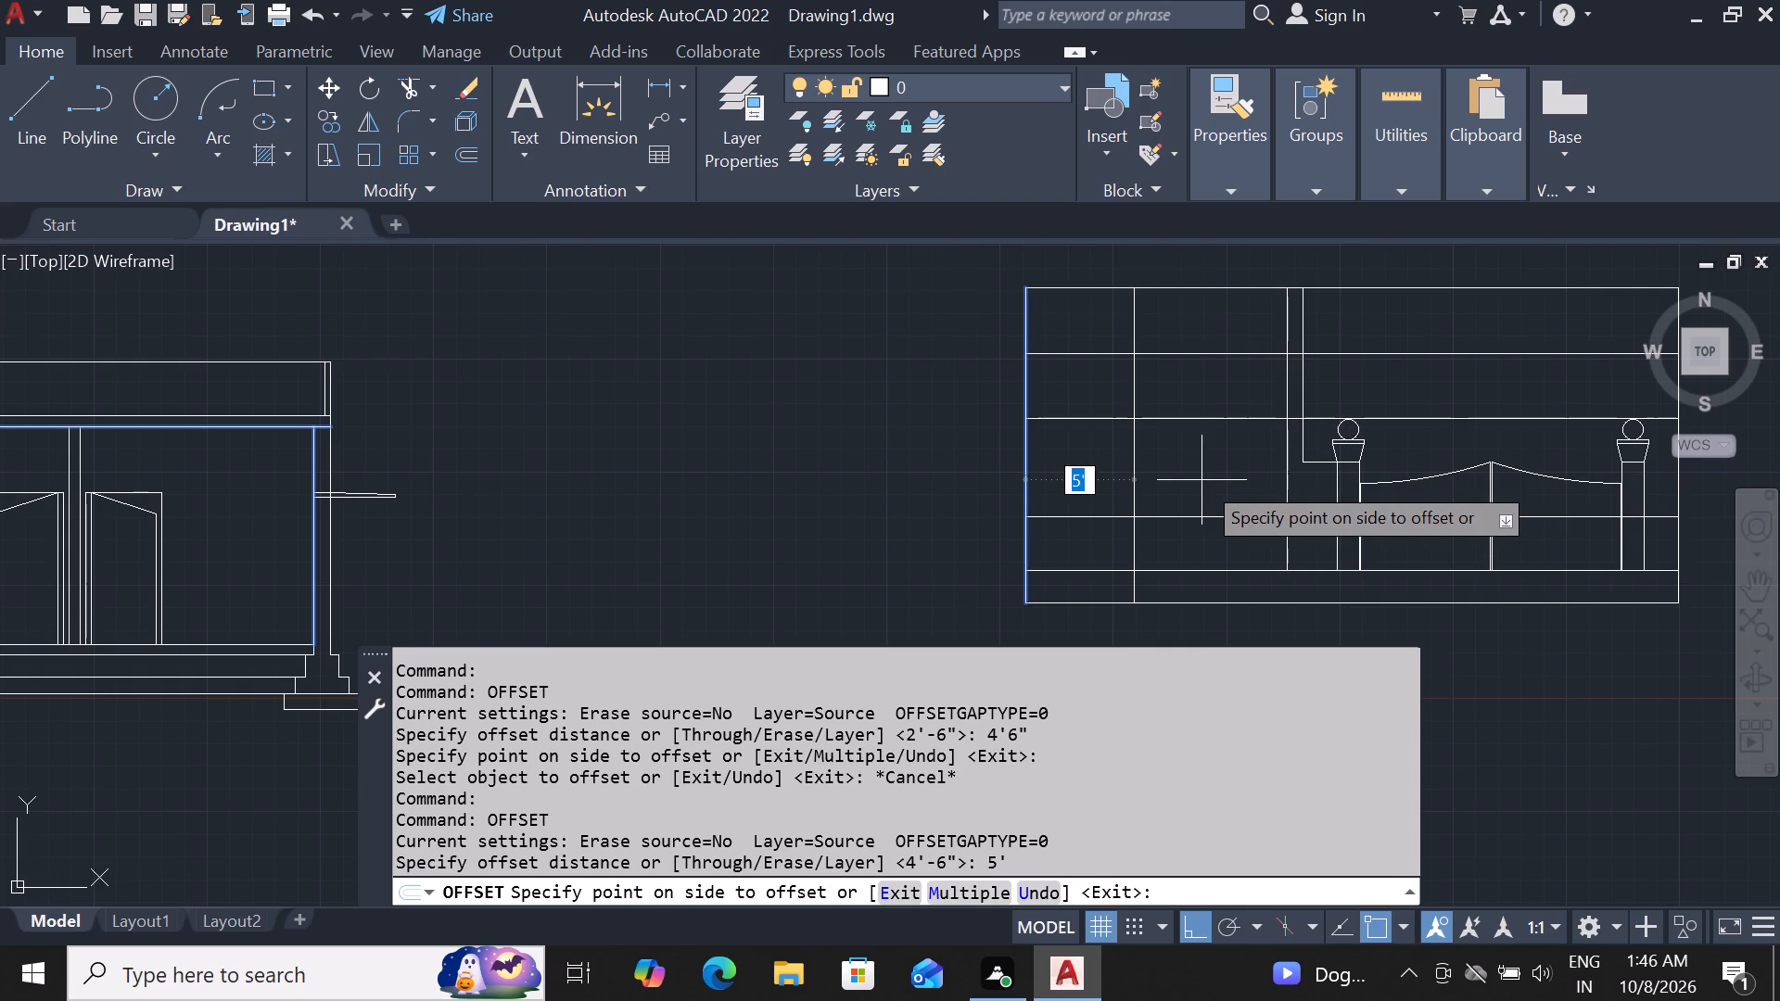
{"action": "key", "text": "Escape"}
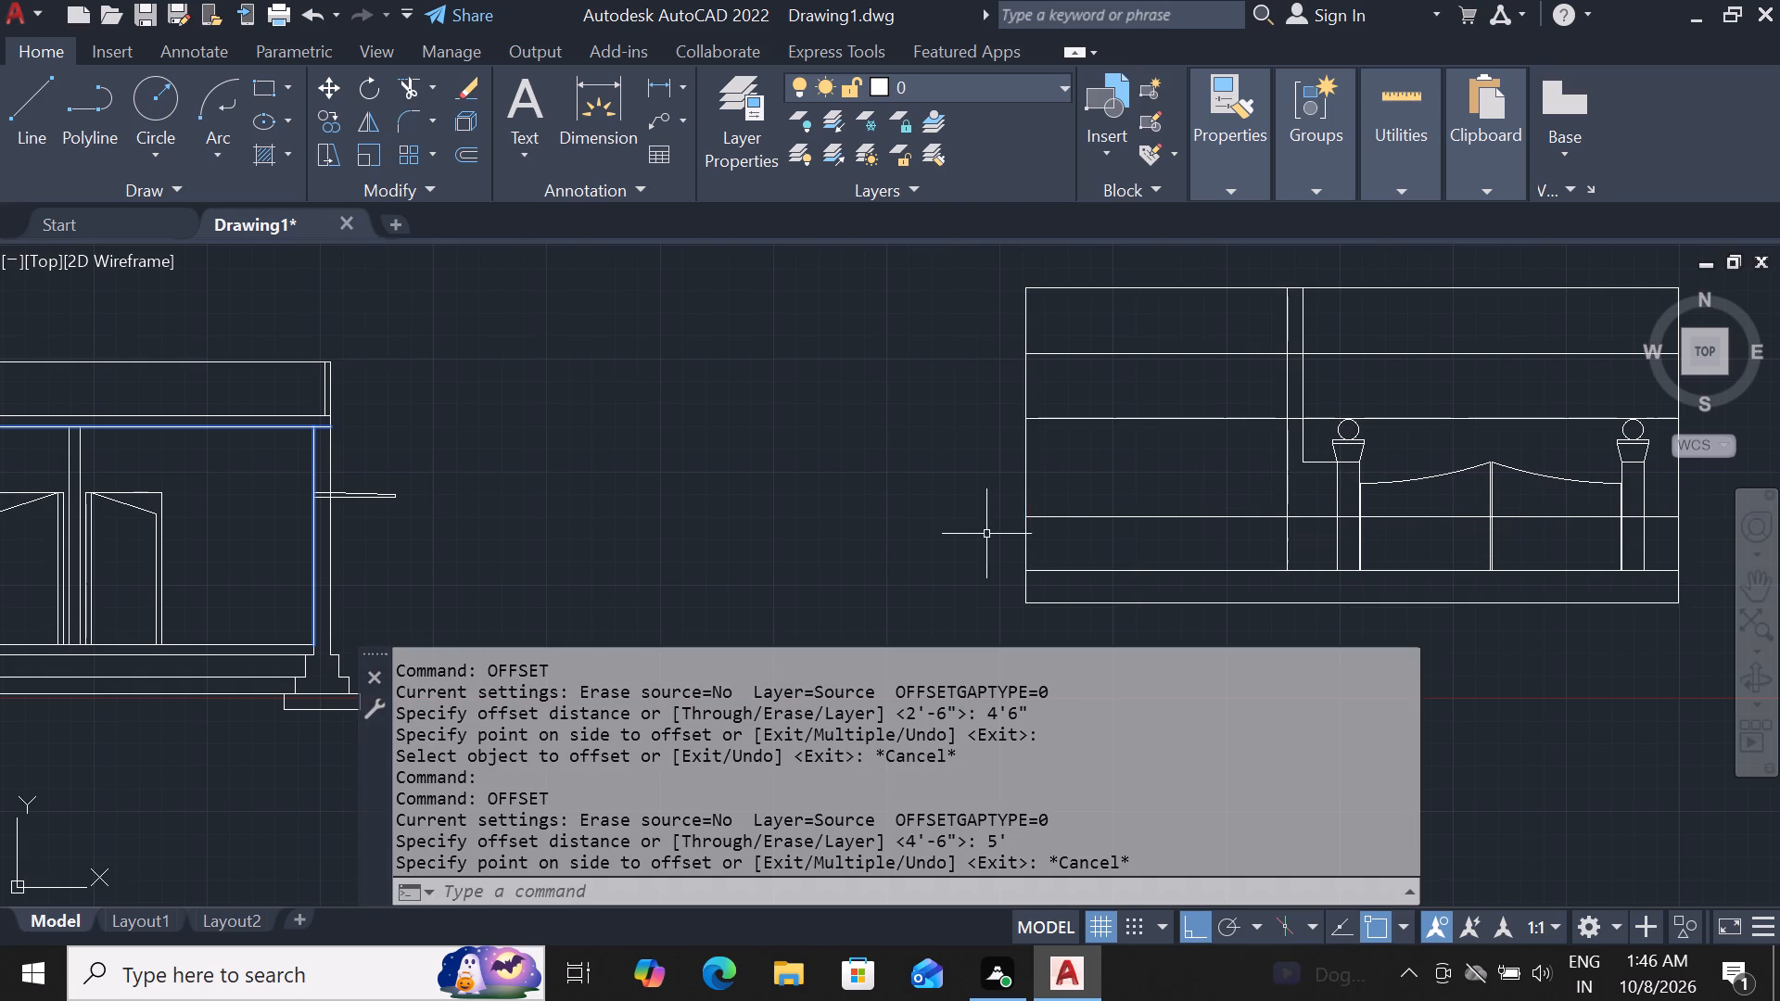
Offset the gate elevation's left outer edge 4' inward.
{"action": "left_click", "coordinate": [1025, 492]}
{"action": "type", "text": "of"}
{"action": "key", "text": "space"}
{"action": "type", "text": "4'"}
{"action": "key", "text": "Return"}
{"action": "left_click", "coordinate": [1086, 489]}
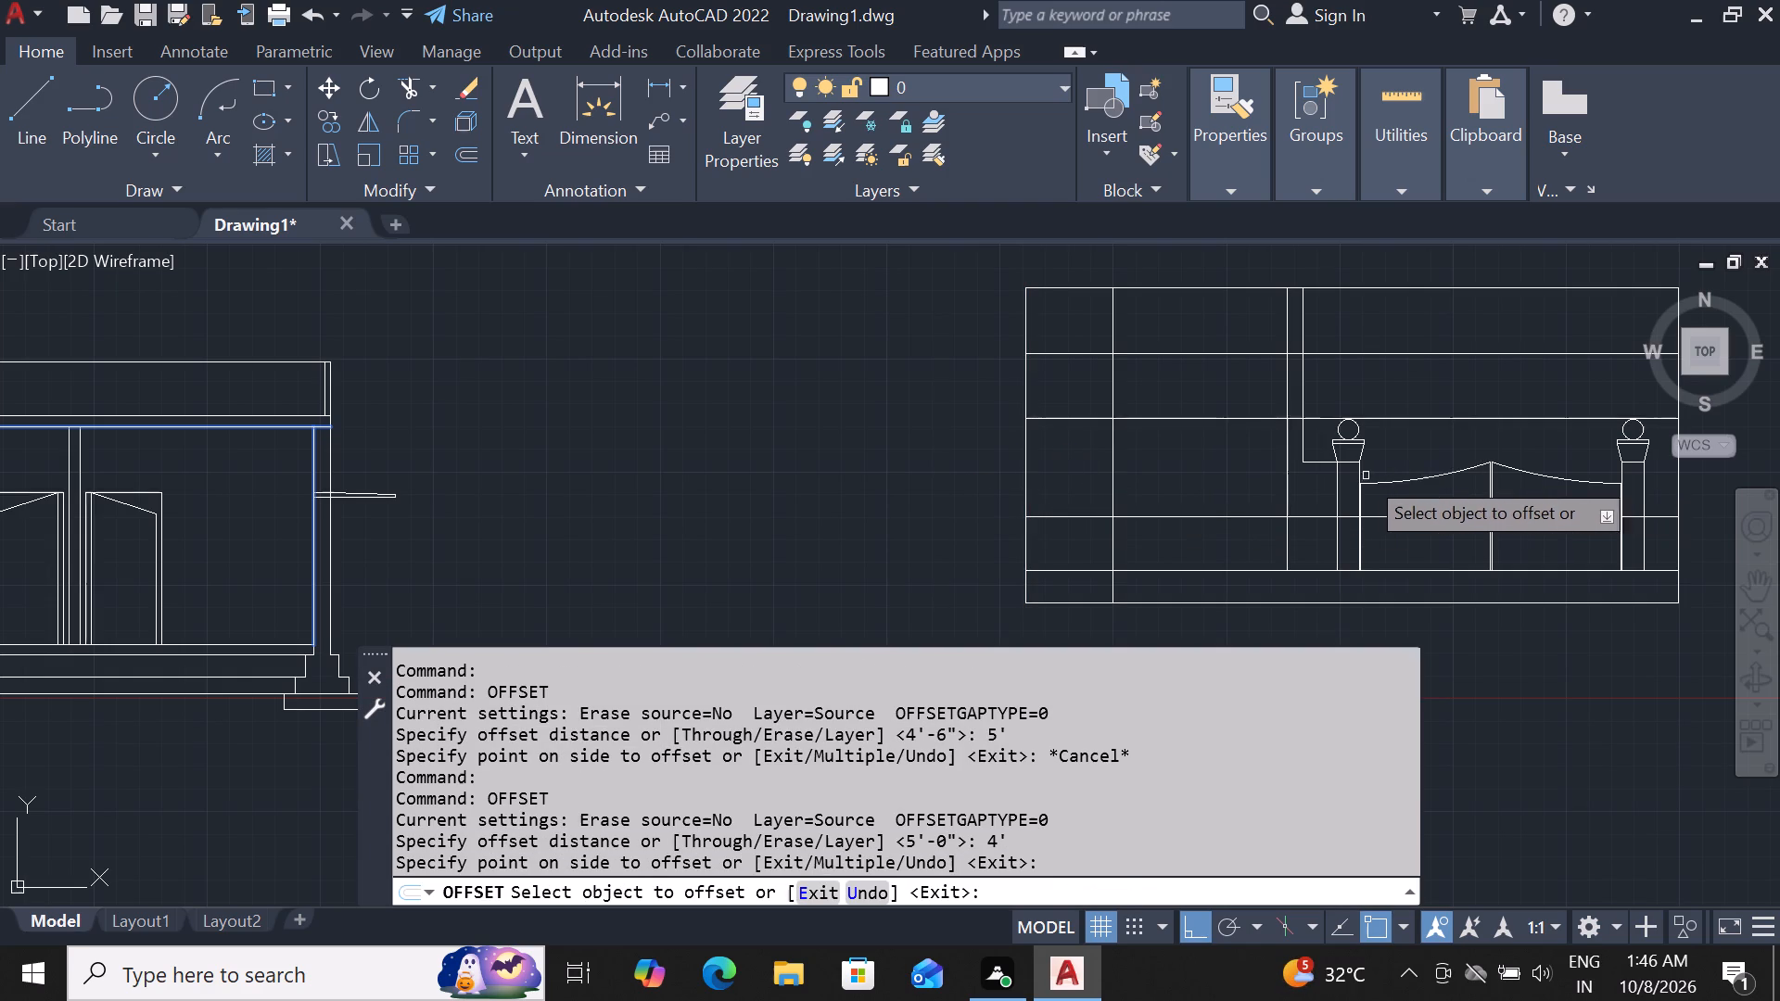
{"action": "scroll", "coordinate": [1311, 474], "scroll_direction": "down", "scroll_amount": 1}
{"action": "scroll", "coordinate": [1308, 474], "scroll_direction": "up", "scroll_amount": 2}
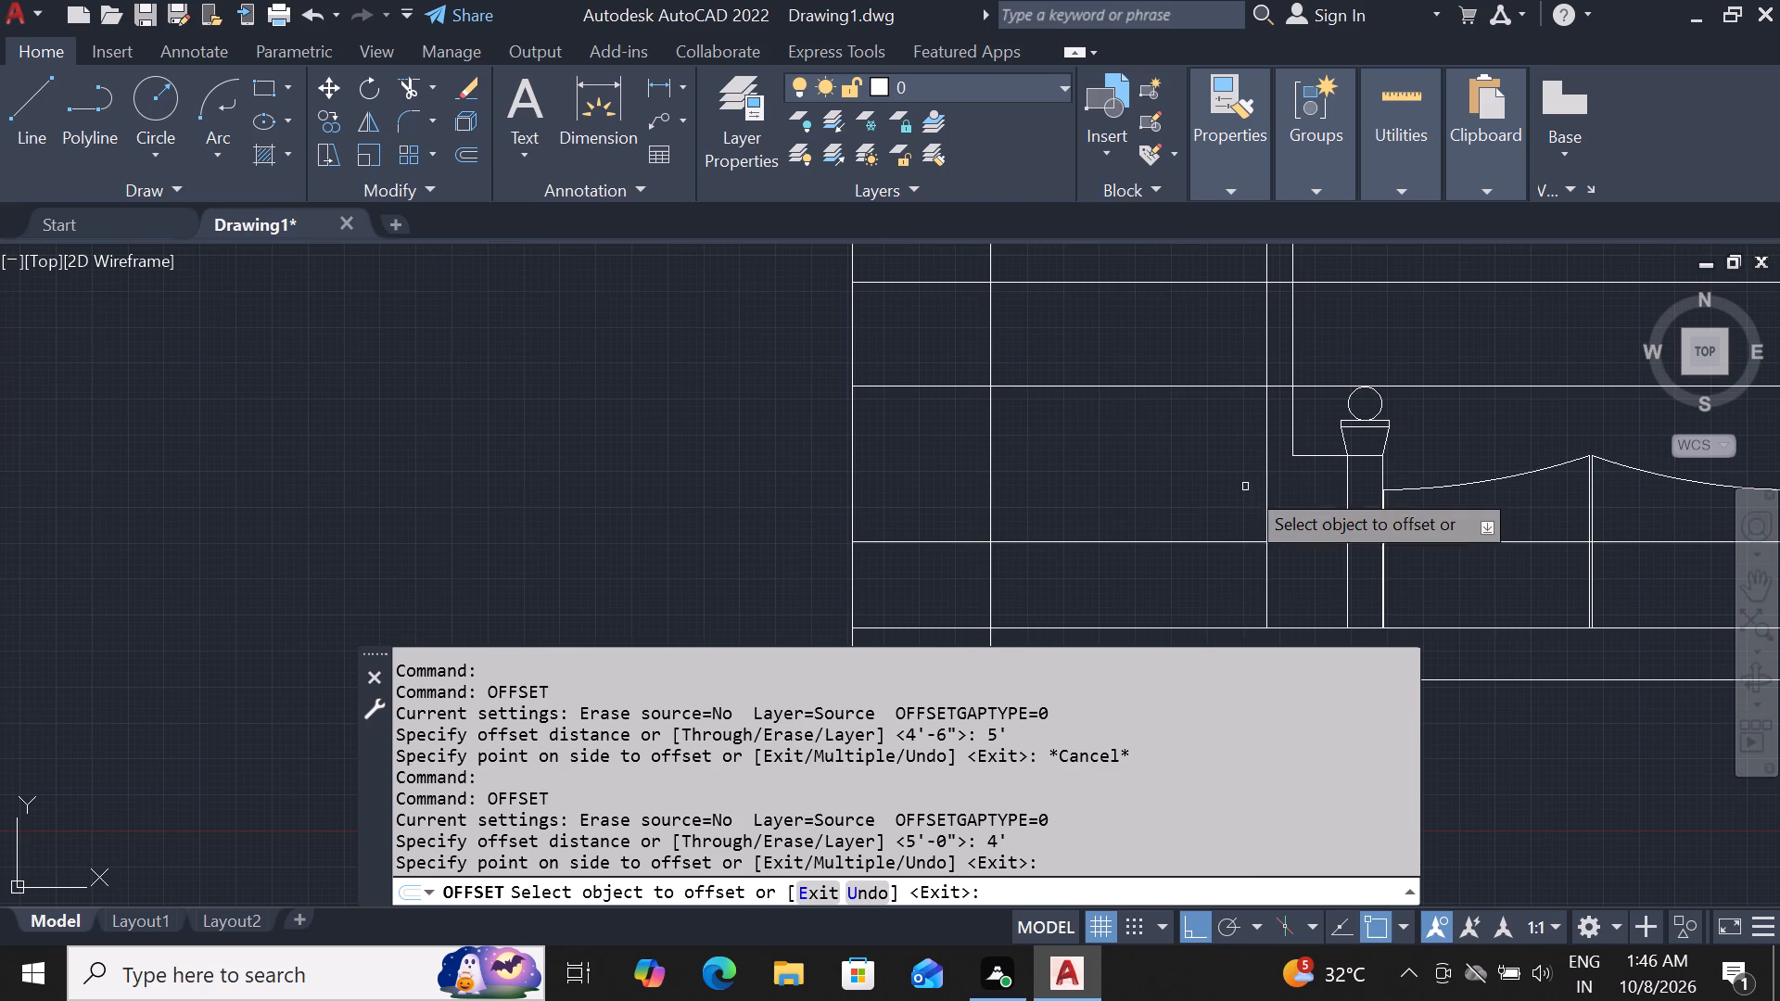
{"action": "key", "text": "Escape"}
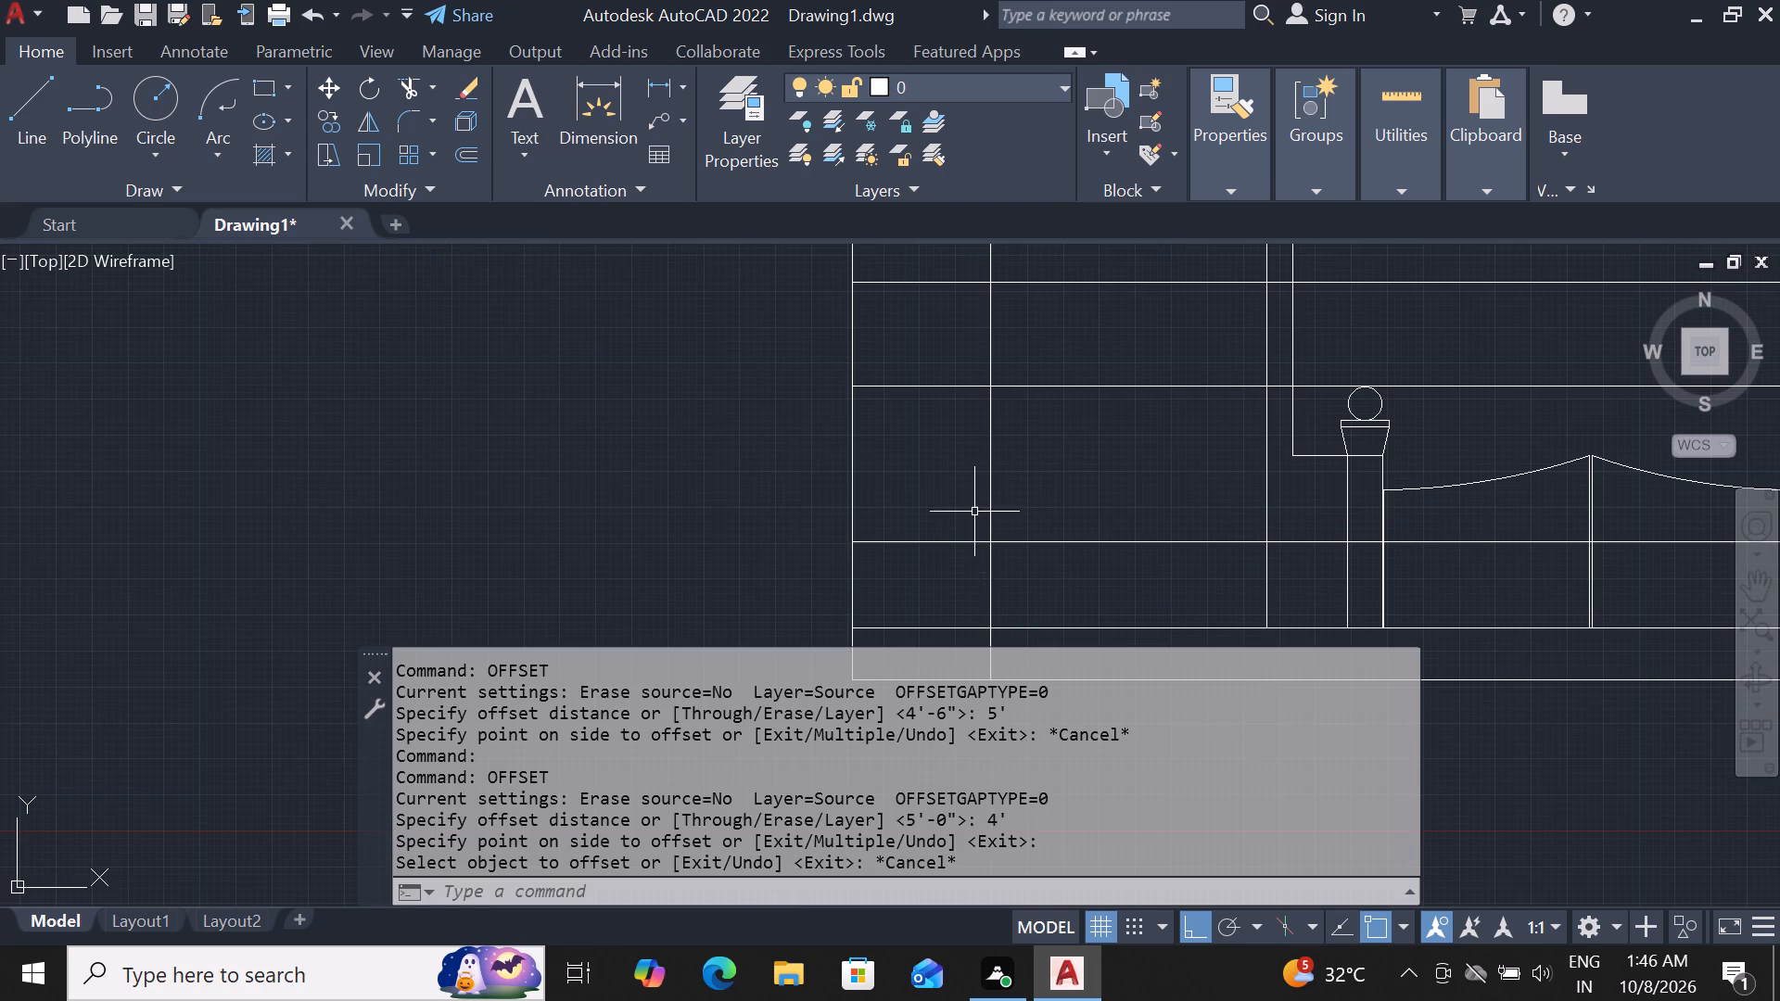
Offset the vertical line nearest the elevation's left outer edge 3' toward the gate.
{"action": "left_click", "coordinate": [988, 496]}
{"action": "type", "text": "of"}
{"action": "key", "text": "space"}
{"action": "type", "text": "3'"}
{"action": "key", "text": "Return"}
{"action": "left_click", "coordinate": [1148, 494]}
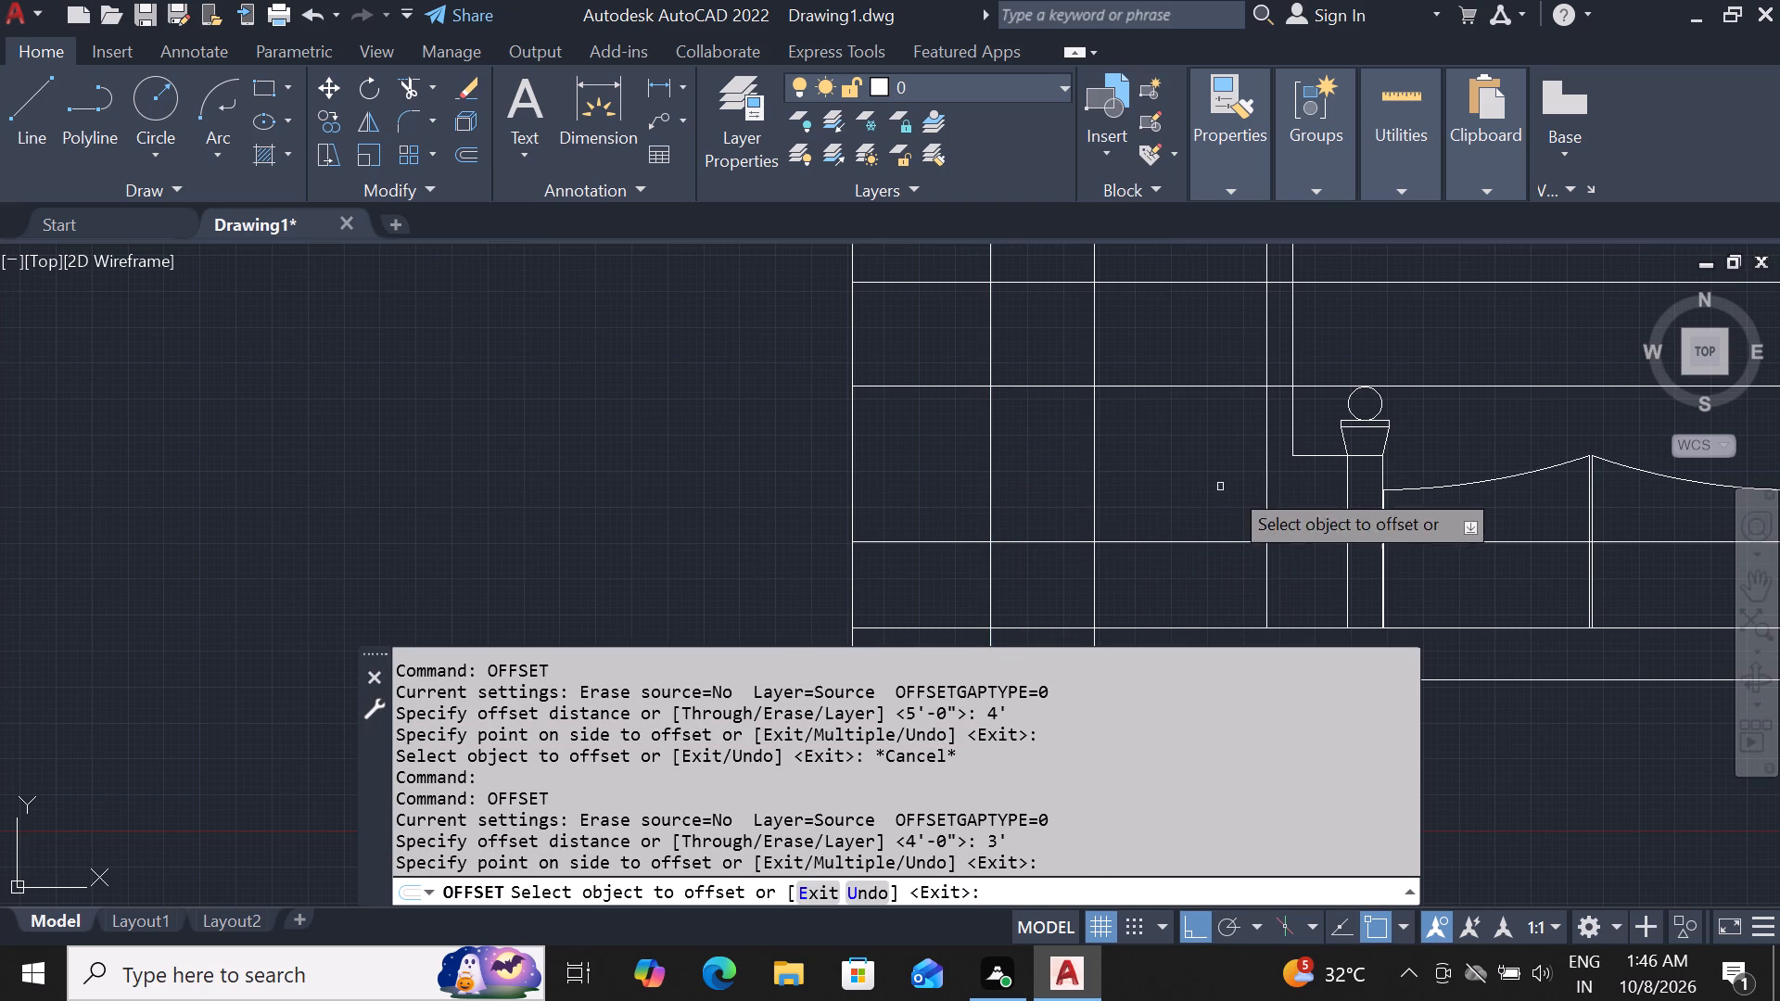
{"action": "key", "text": "Escape"}
Trim the offset guide lines around the wall opening, leaving a closed rectangle between the wall's outer edge and the gate recess.
{"action": "scroll", "coordinate": [1086, 501], "scroll_direction": "down", "scroll_amount": 3}
{"action": "scroll", "coordinate": [1311, 504], "scroll_direction": "up", "scroll_amount": 2}
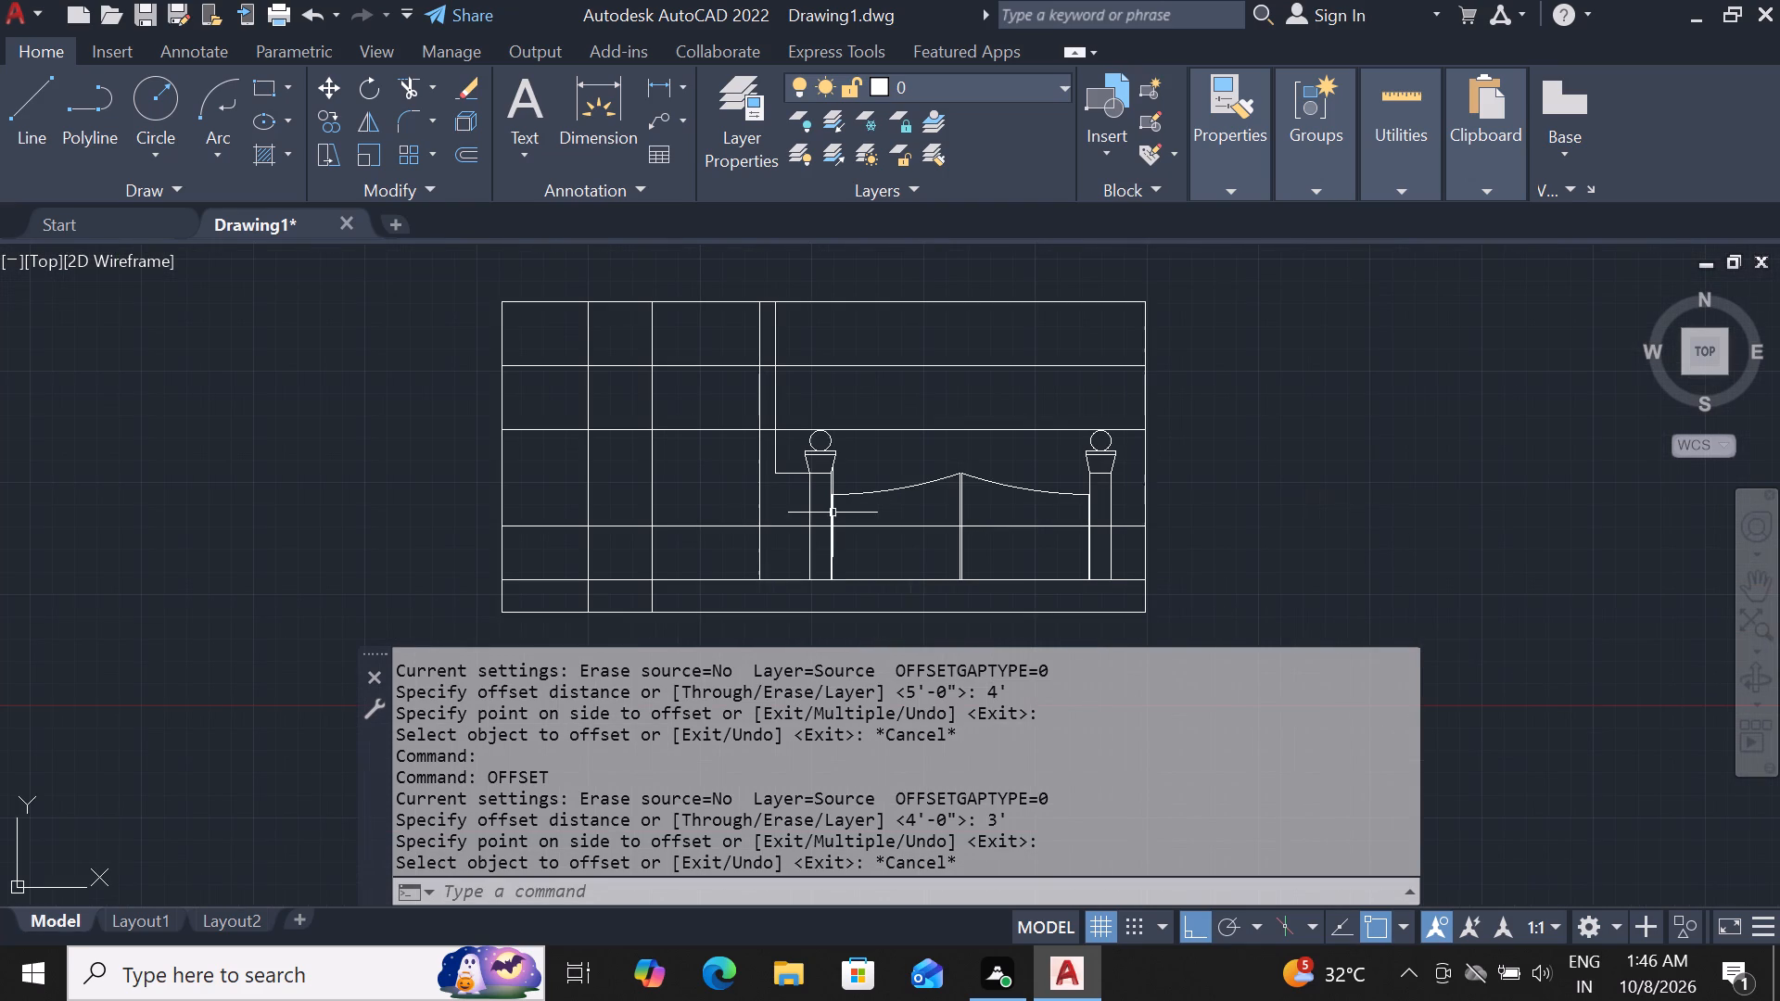
{"action": "type", "text": "tr"}
{"action": "key", "text": "space"}
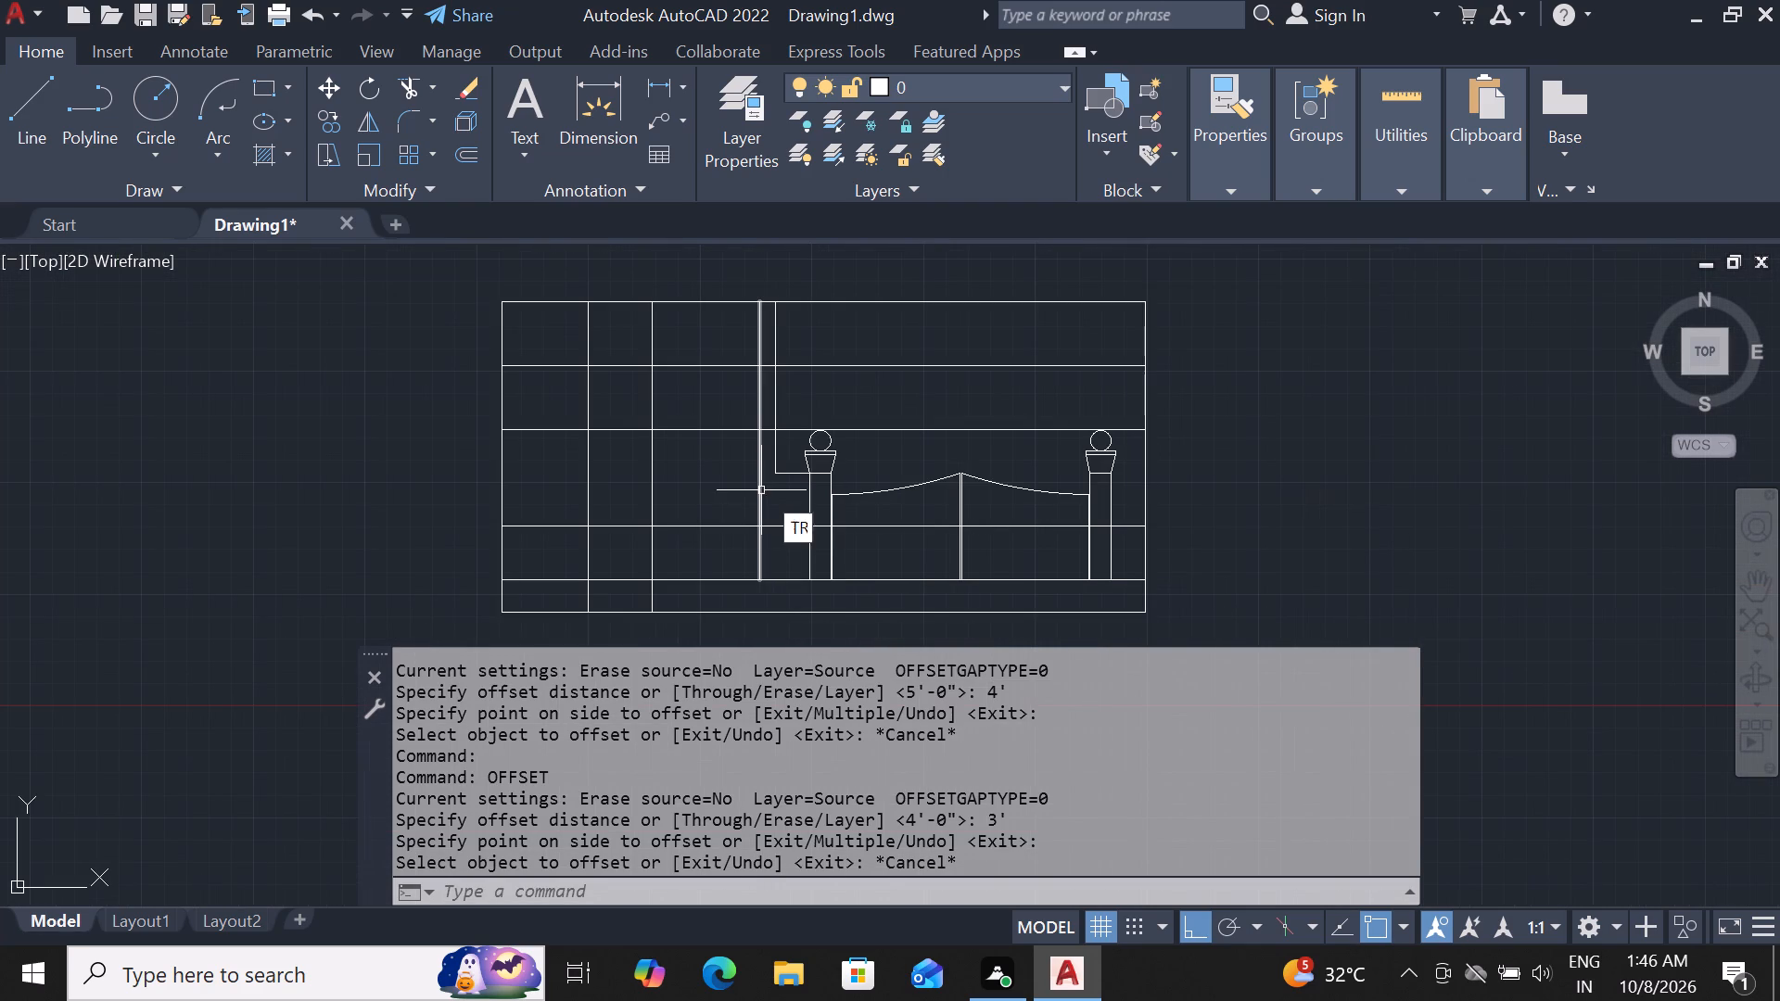
{"action": "key", "text": "space"}
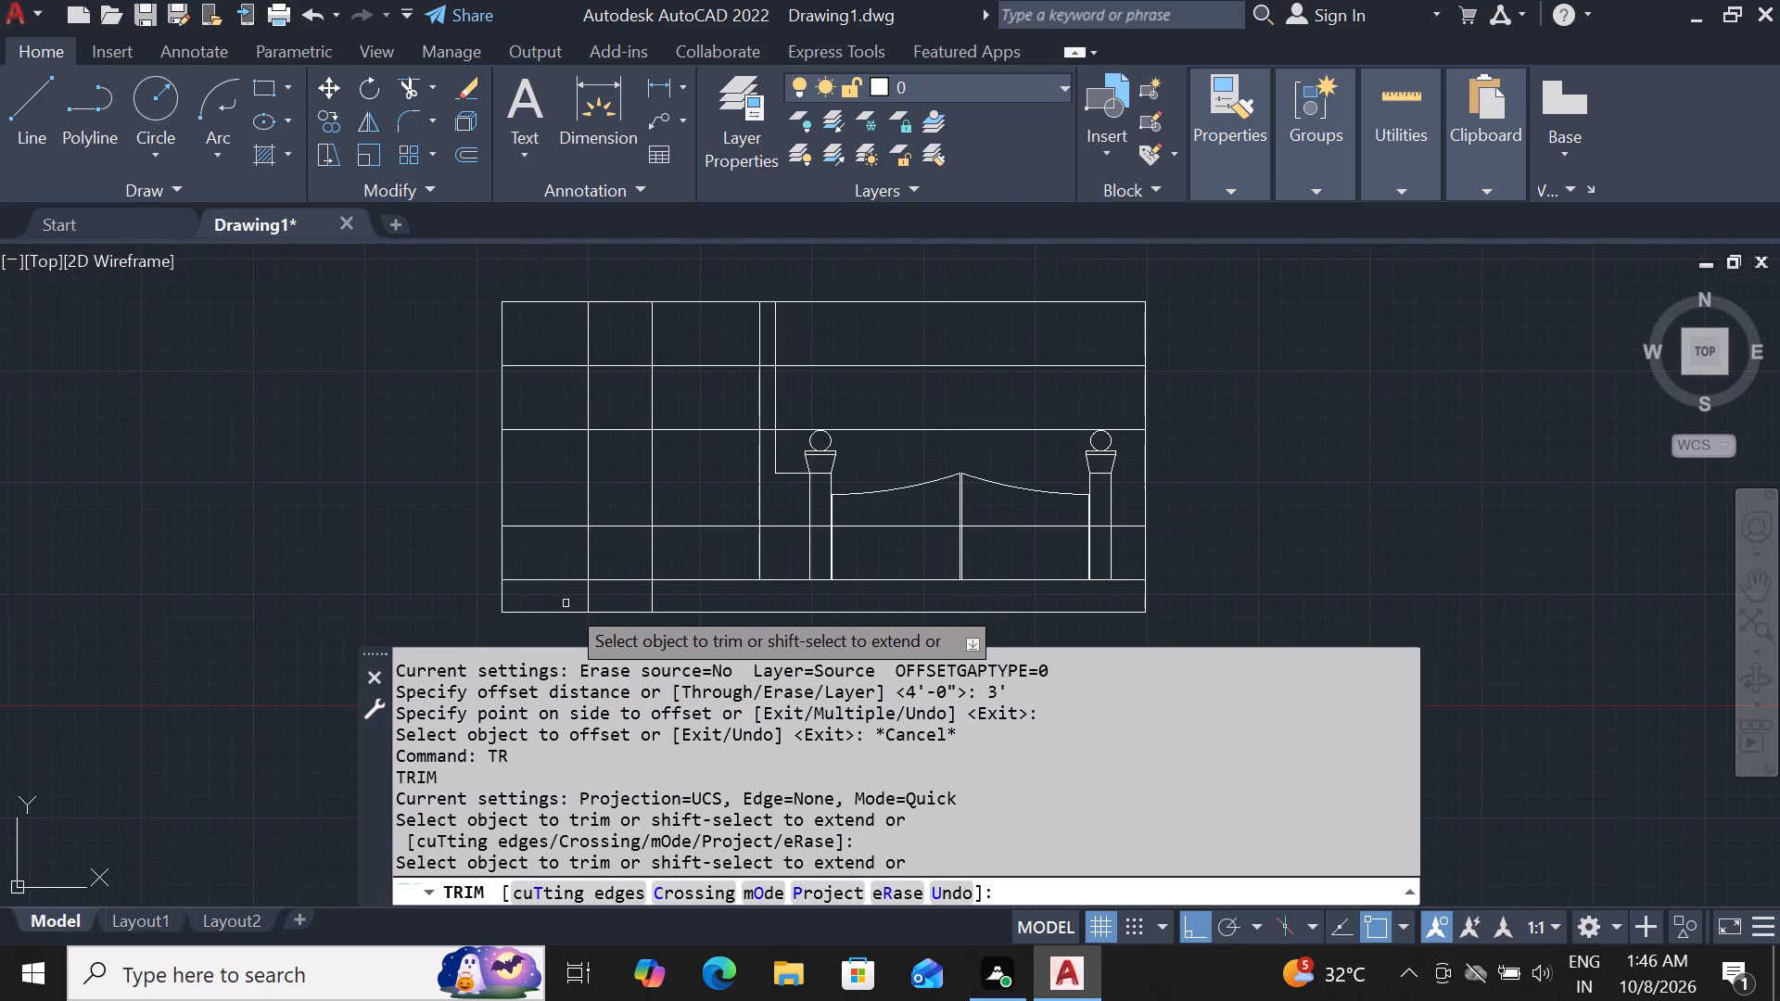
{"action": "left_click", "coordinate": [563, 552]}
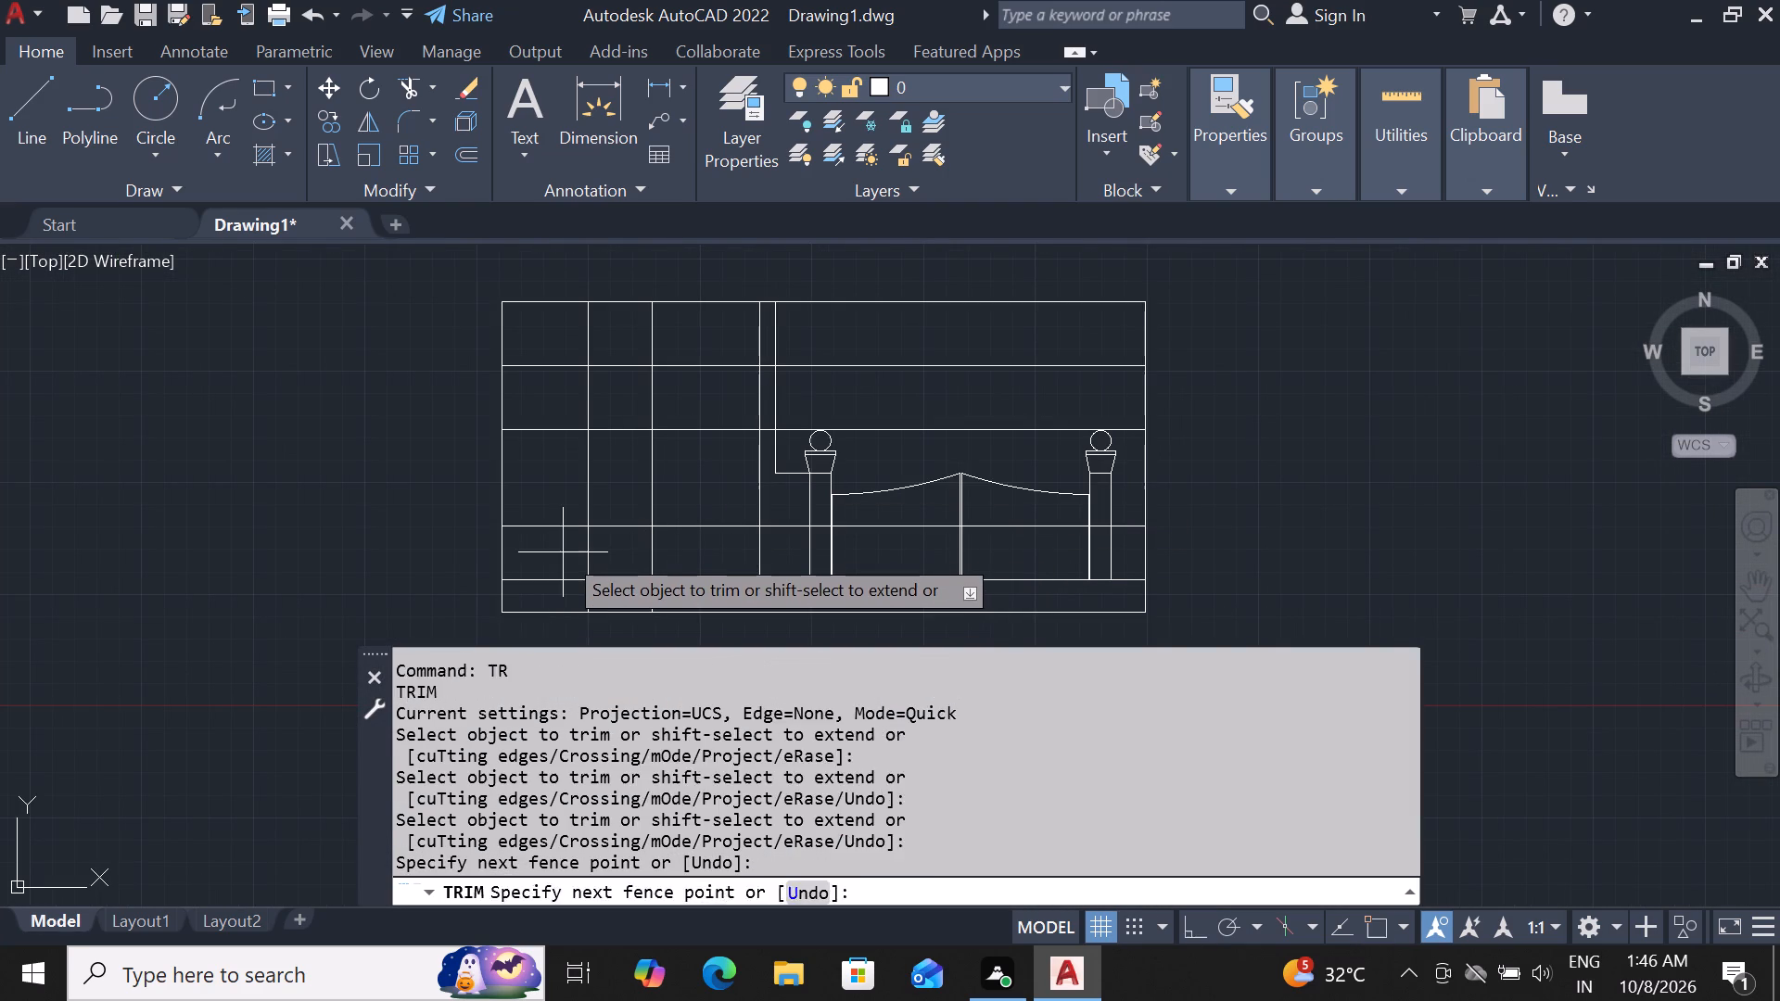
{"action": "double_click", "coordinate": [565, 417]}
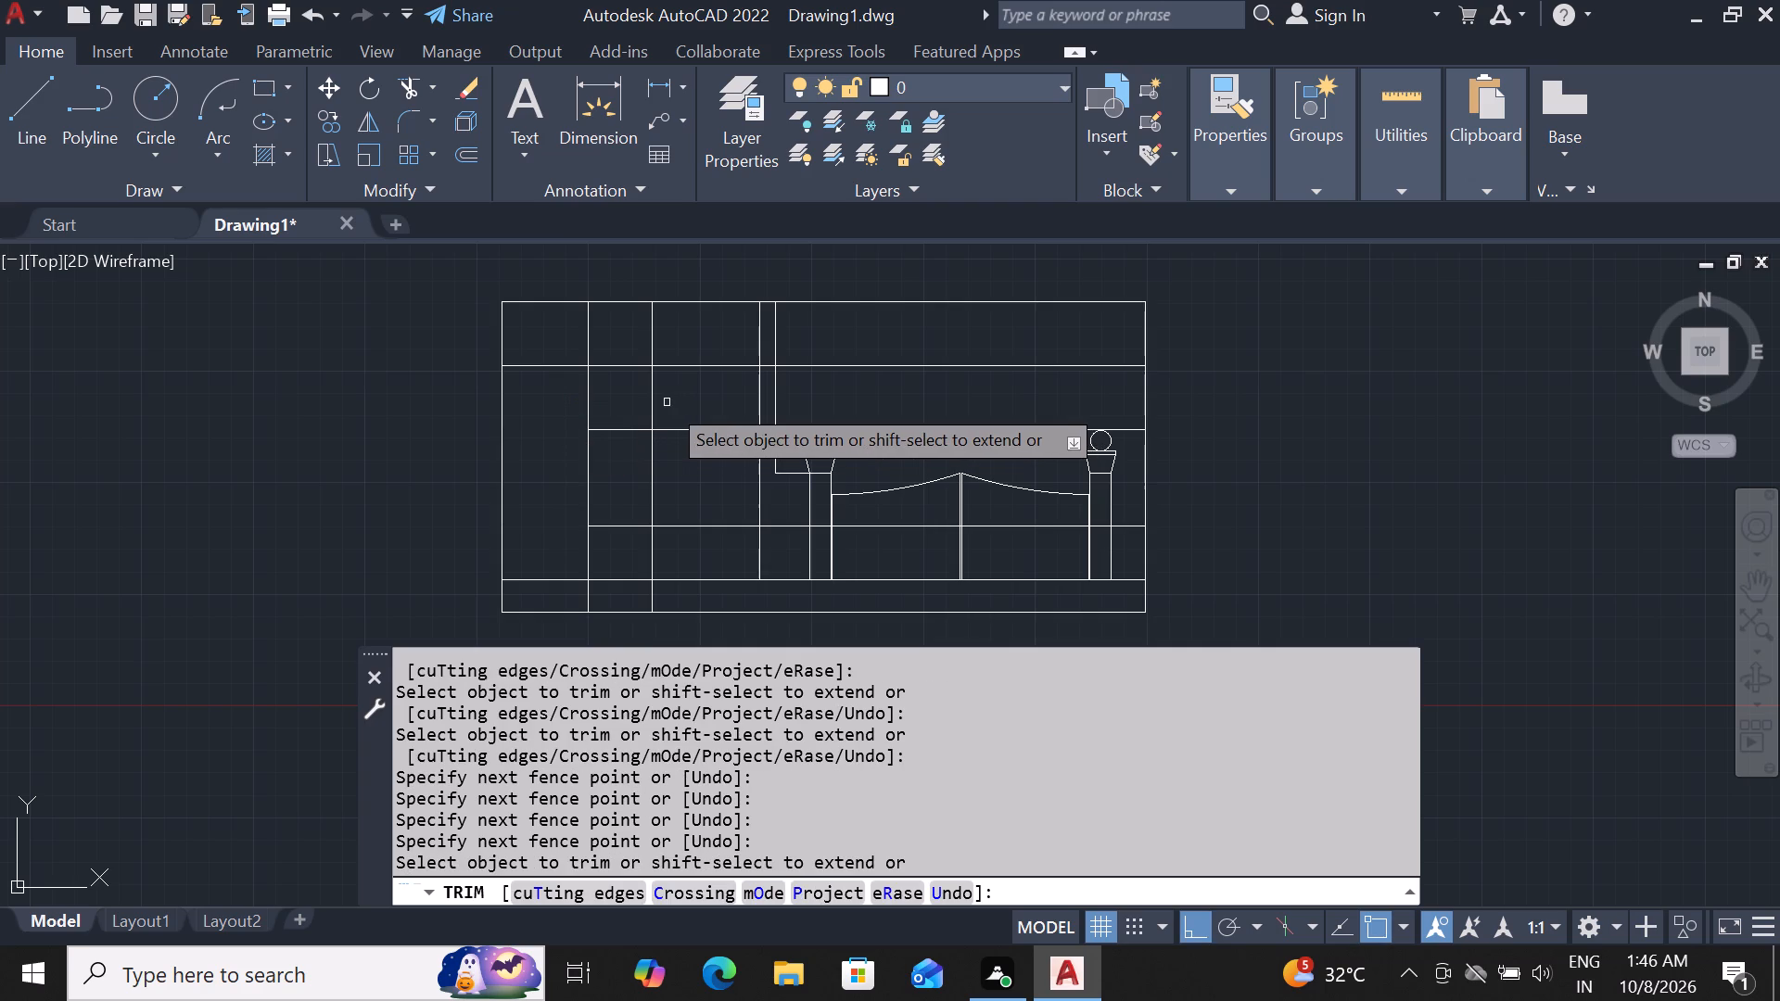
{"action": "left_click", "coordinate": [660, 402]}
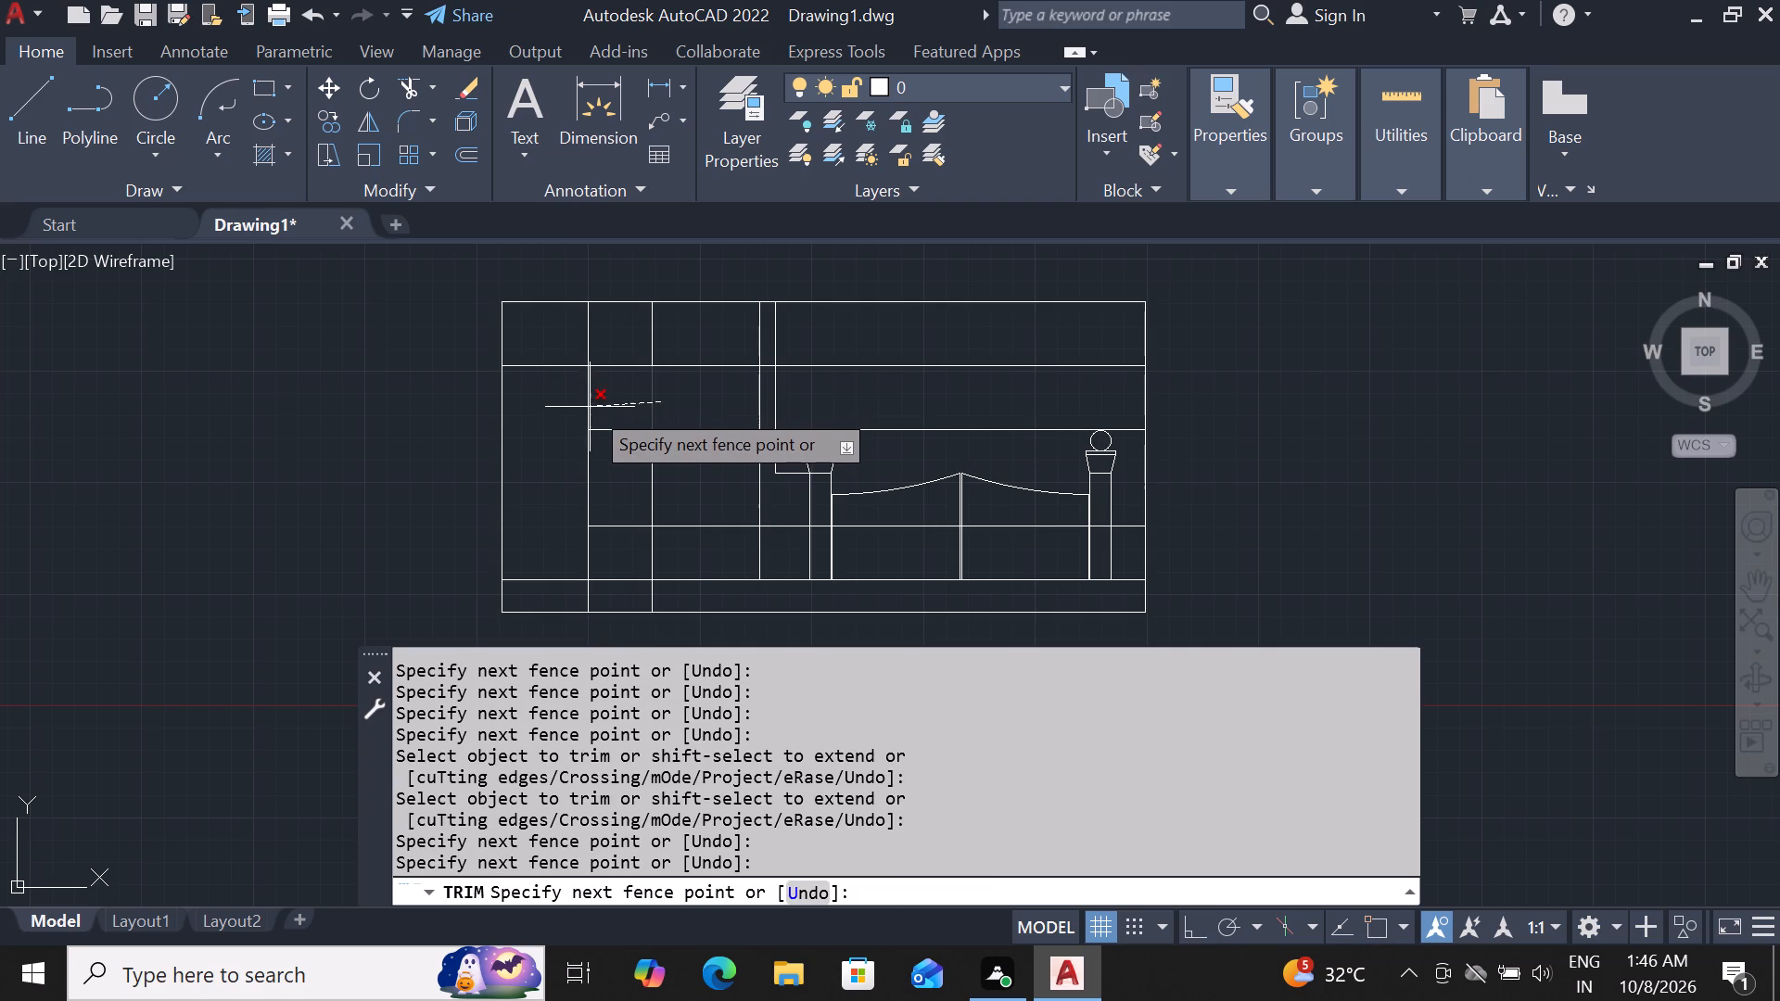
{"action": "left_click", "coordinate": [585, 412]}
{"action": "left_click", "coordinate": [667, 404]}
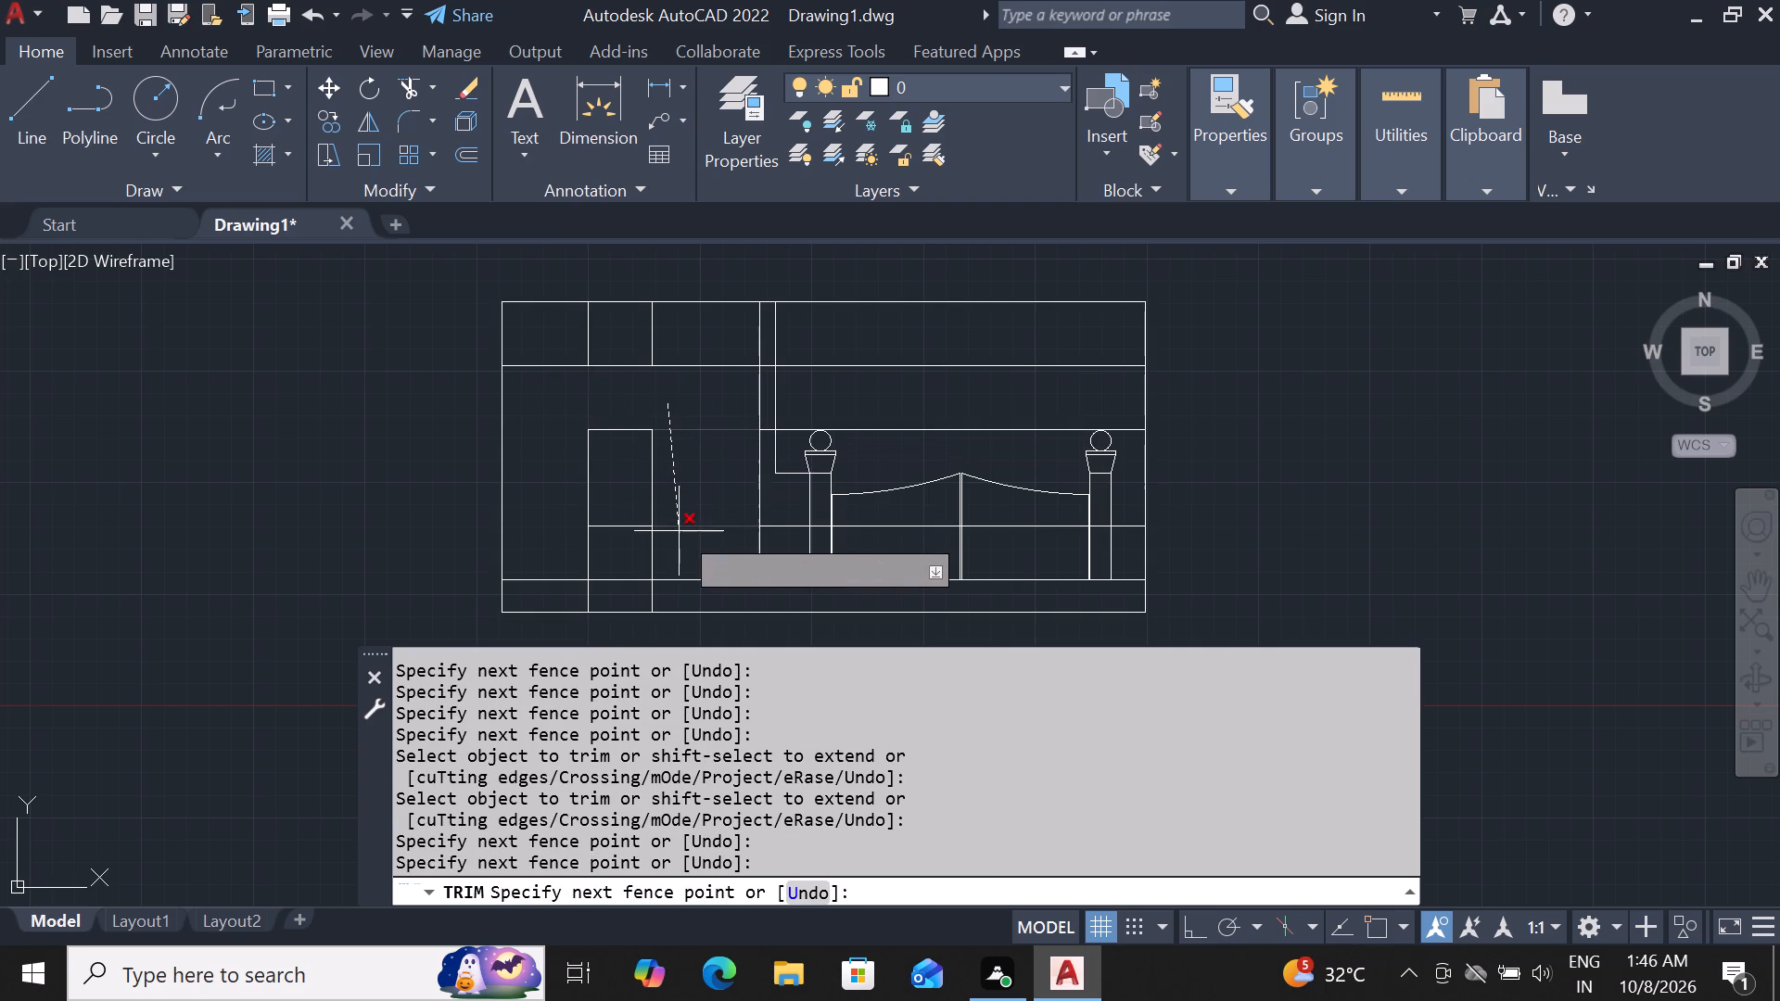
{"action": "left_click", "coordinate": [679, 531]}
{"action": "scroll", "coordinate": [679, 516], "scroll_direction": "down", "scroll_amount": 2}
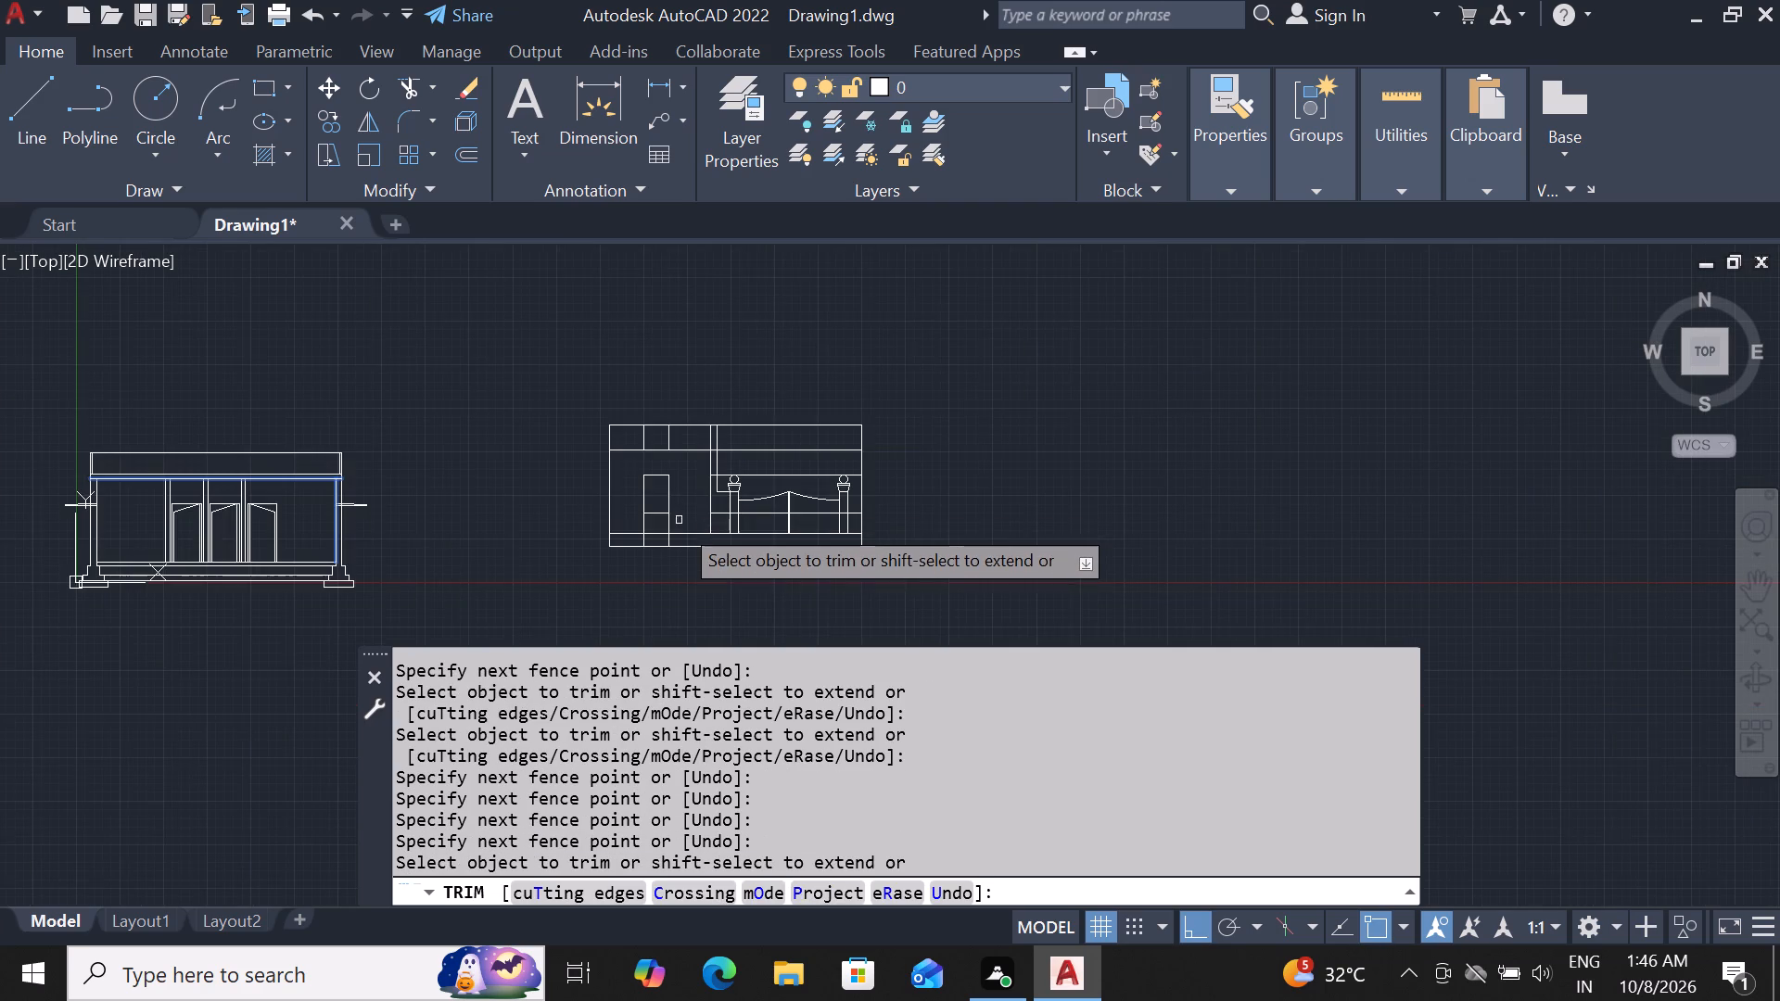
{"action": "scroll", "coordinate": [673, 542], "scroll_direction": "up", "scroll_amount": 2}
{"action": "scroll", "coordinate": [578, 500], "scroll_direction": "up", "scroll_amount": 3}
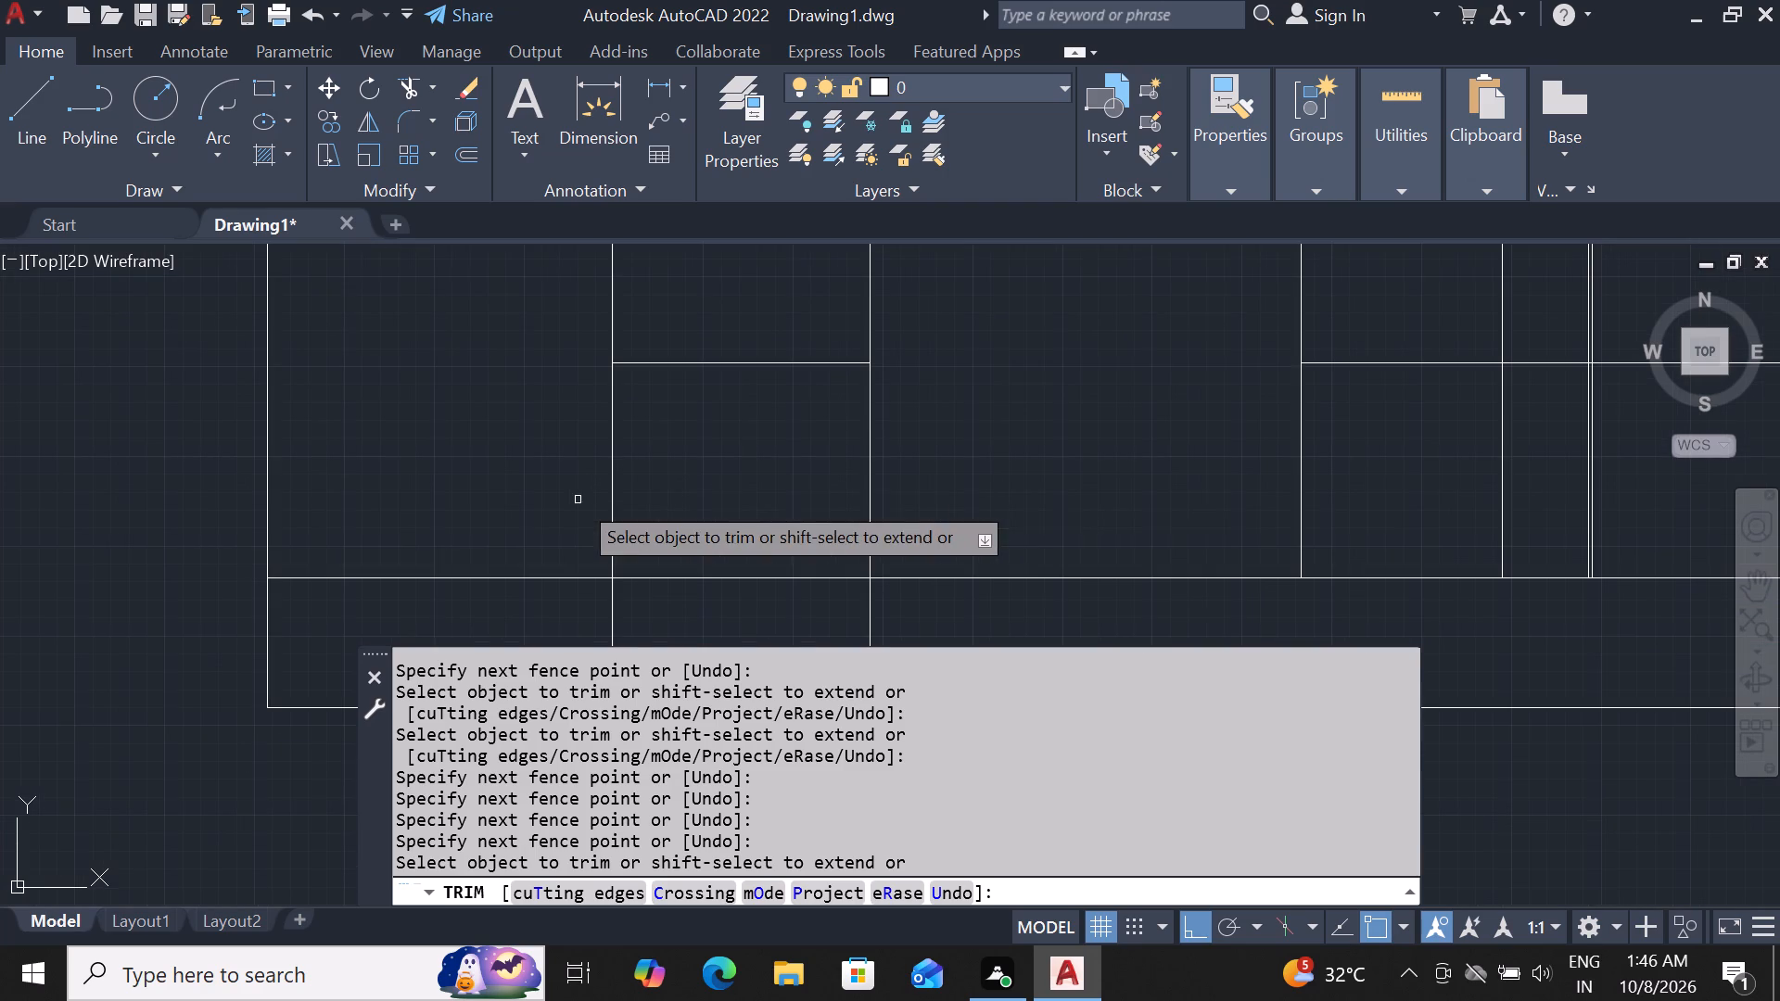
{"action": "scroll", "coordinate": [934, 488], "scroll_direction": "down", "scroll_amount": 1}
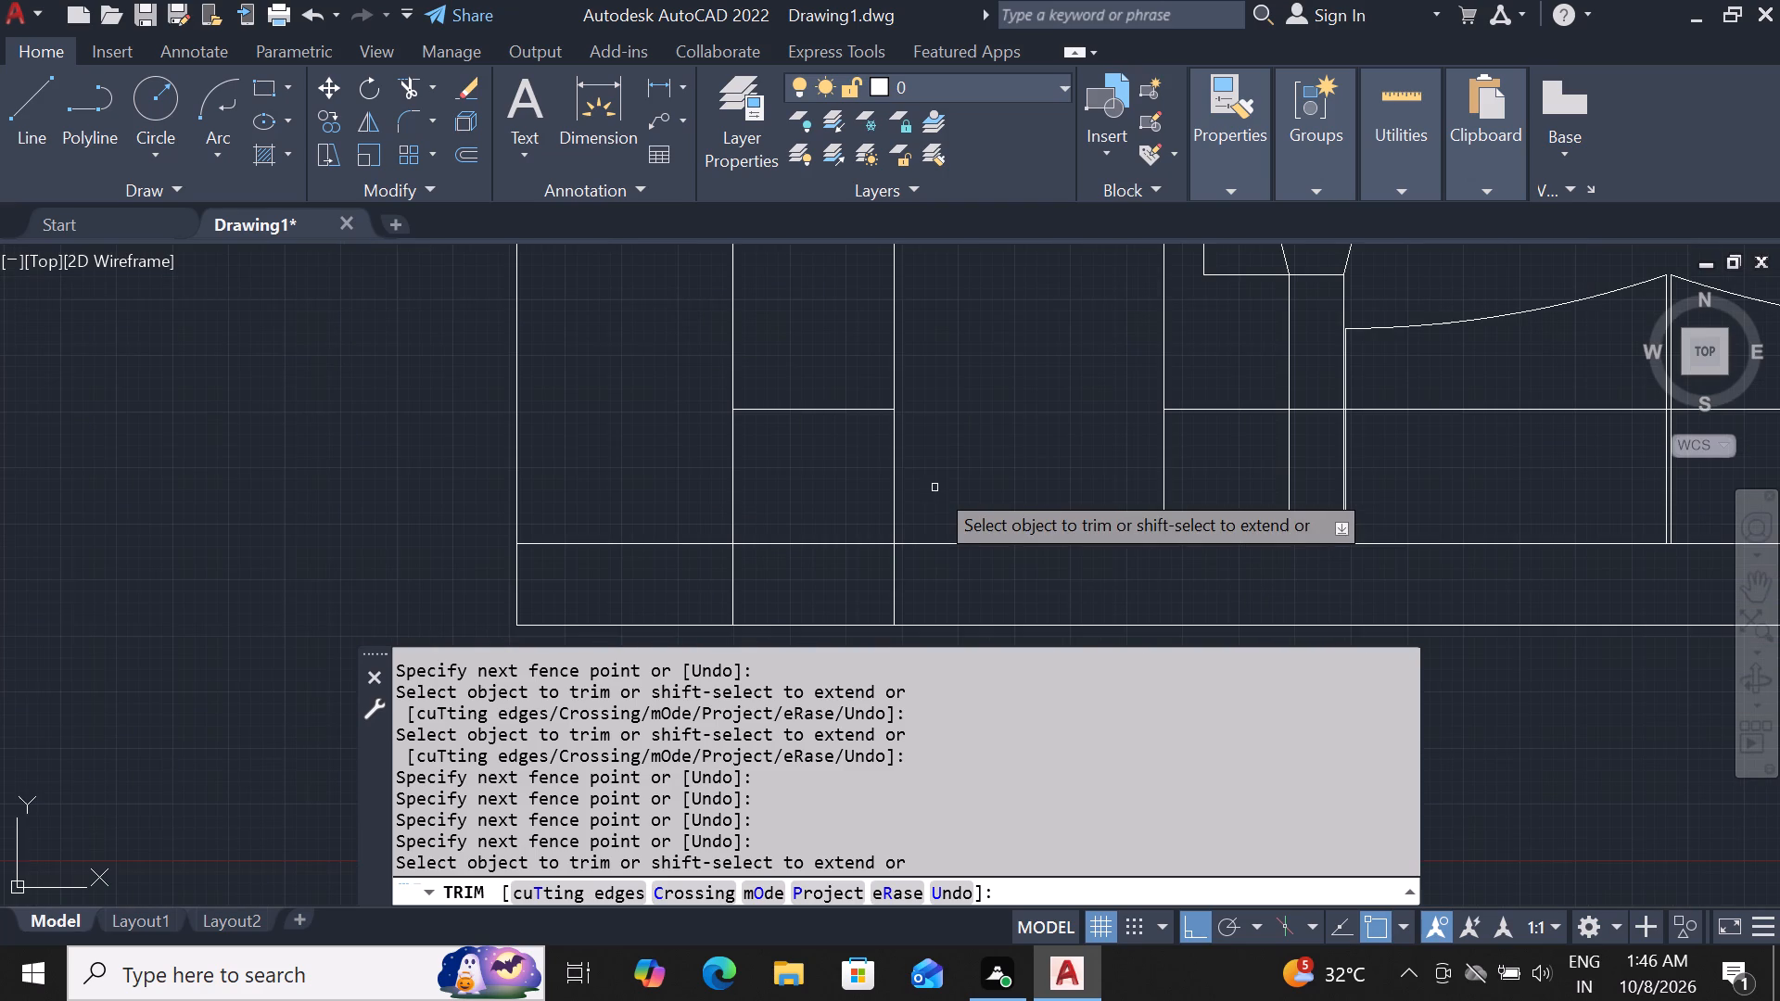
{"action": "left_click", "coordinate": [927, 488]}
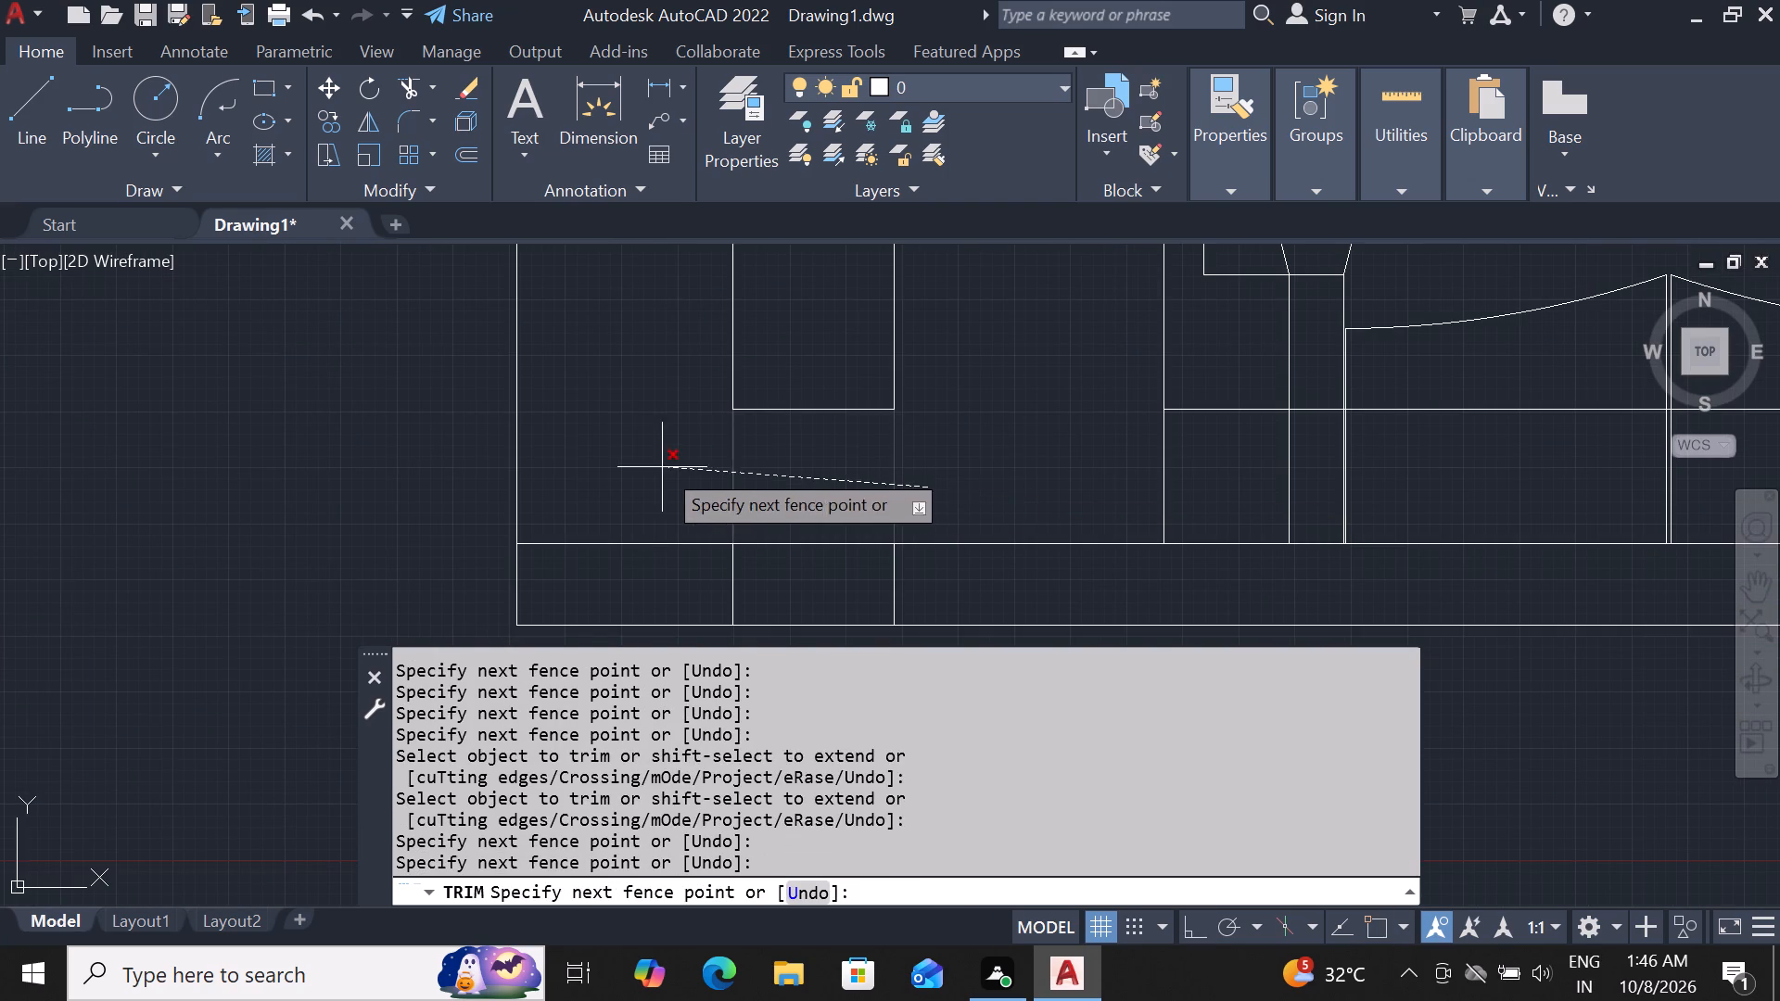
{"action": "left_click", "coordinate": [662, 467]}
Trim the opening's leftover vertical guide lines out of the base strip and the top band.
{"action": "scroll", "coordinate": [863, 475], "scroll_direction": "down", "scroll_amount": 2}
{"action": "scroll", "coordinate": [1074, 469], "scroll_direction": "down", "scroll_amount": 1}
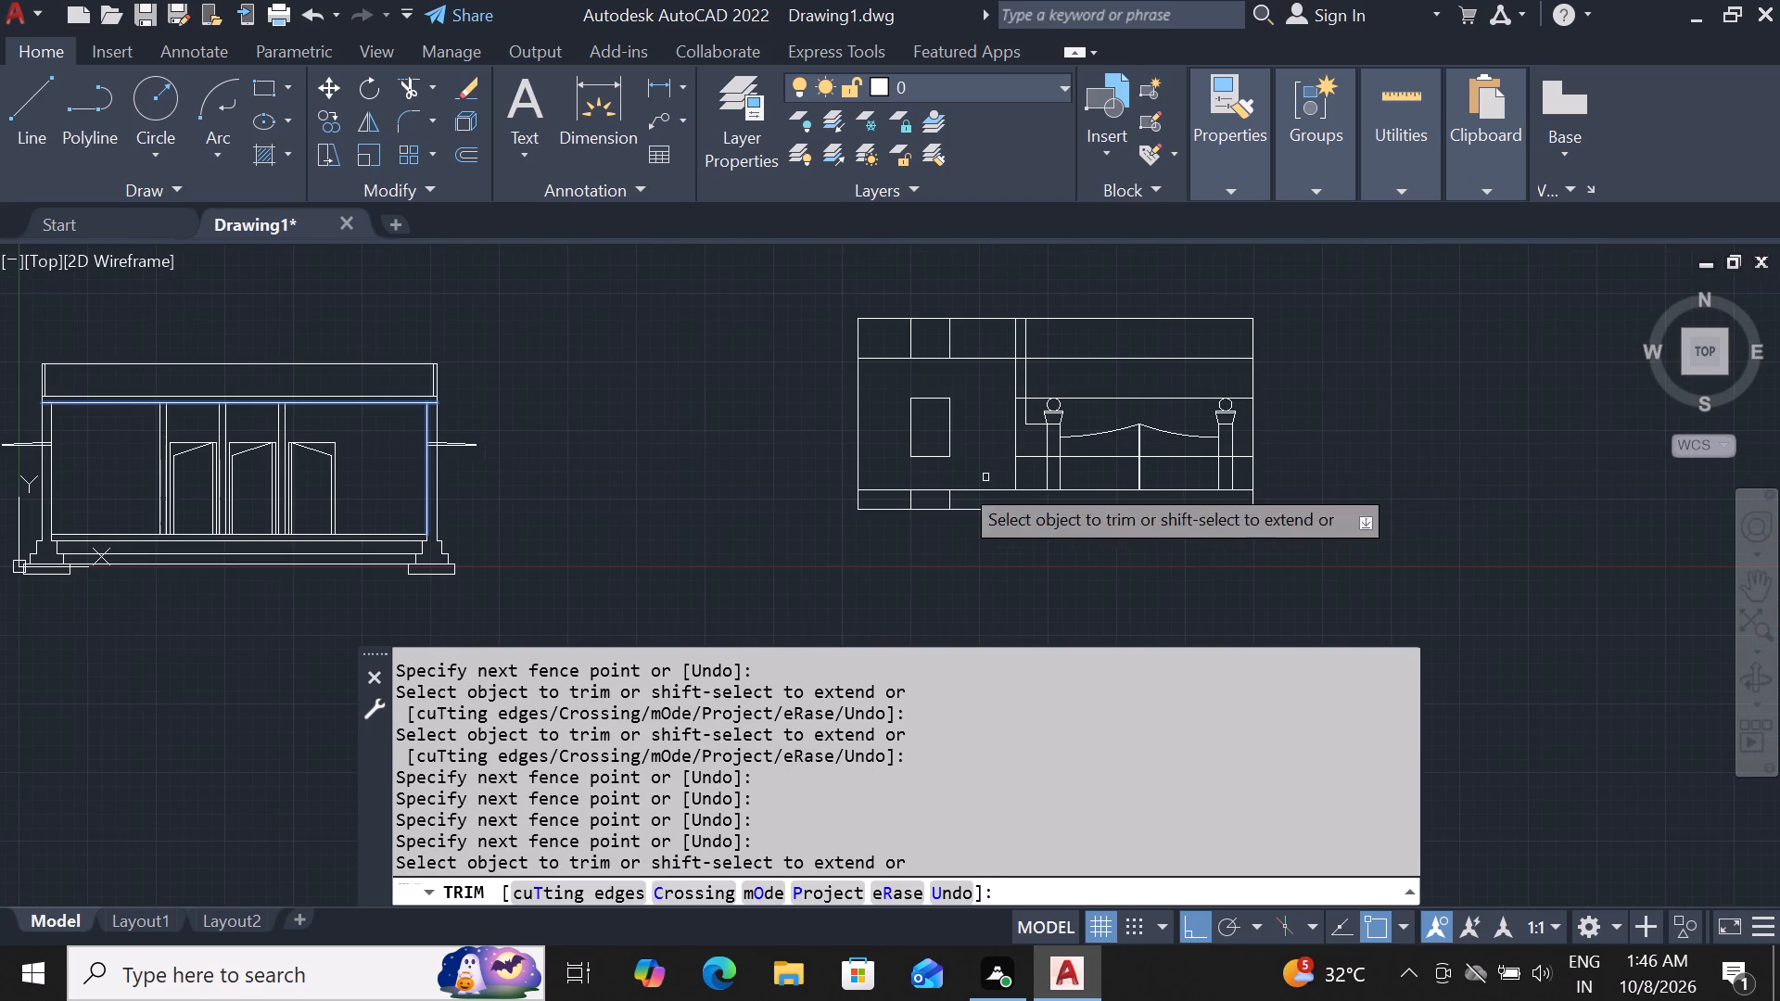
{"action": "scroll", "coordinate": [900, 491], "scroll_direction": "up", "scroll_amount": 5}
{"action": "left_click_drag", "start_coordinate": [899, 522], "coordinate": [969, 515]}
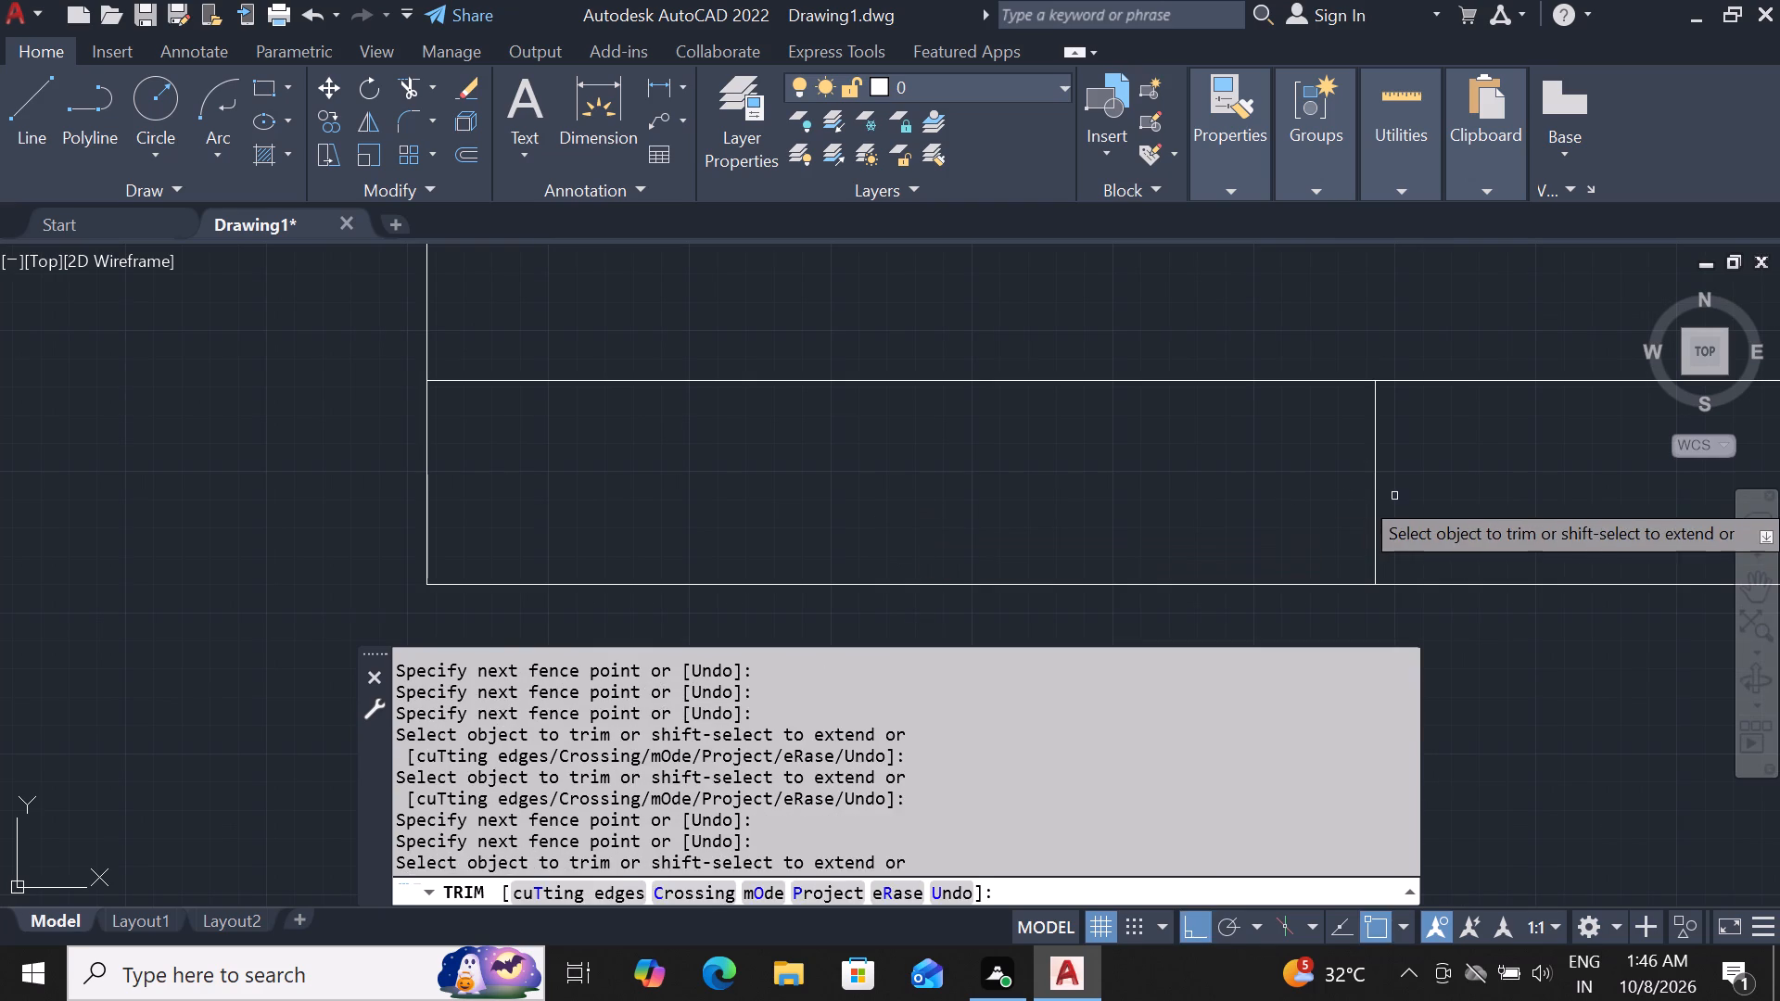
{"action": "left_click", "coordinate": [1394, 496]}
{"action": "left_click", "coordinate": [1309, 498]}
{"action": "scroll", "coordinate": [1300, 532], "scroll_direction": "down", "scroll_amount": 6}
{"action": "scroll", "coordinate": [1270, 445], "scroll_direction": "up", "scroll_amount": 3}
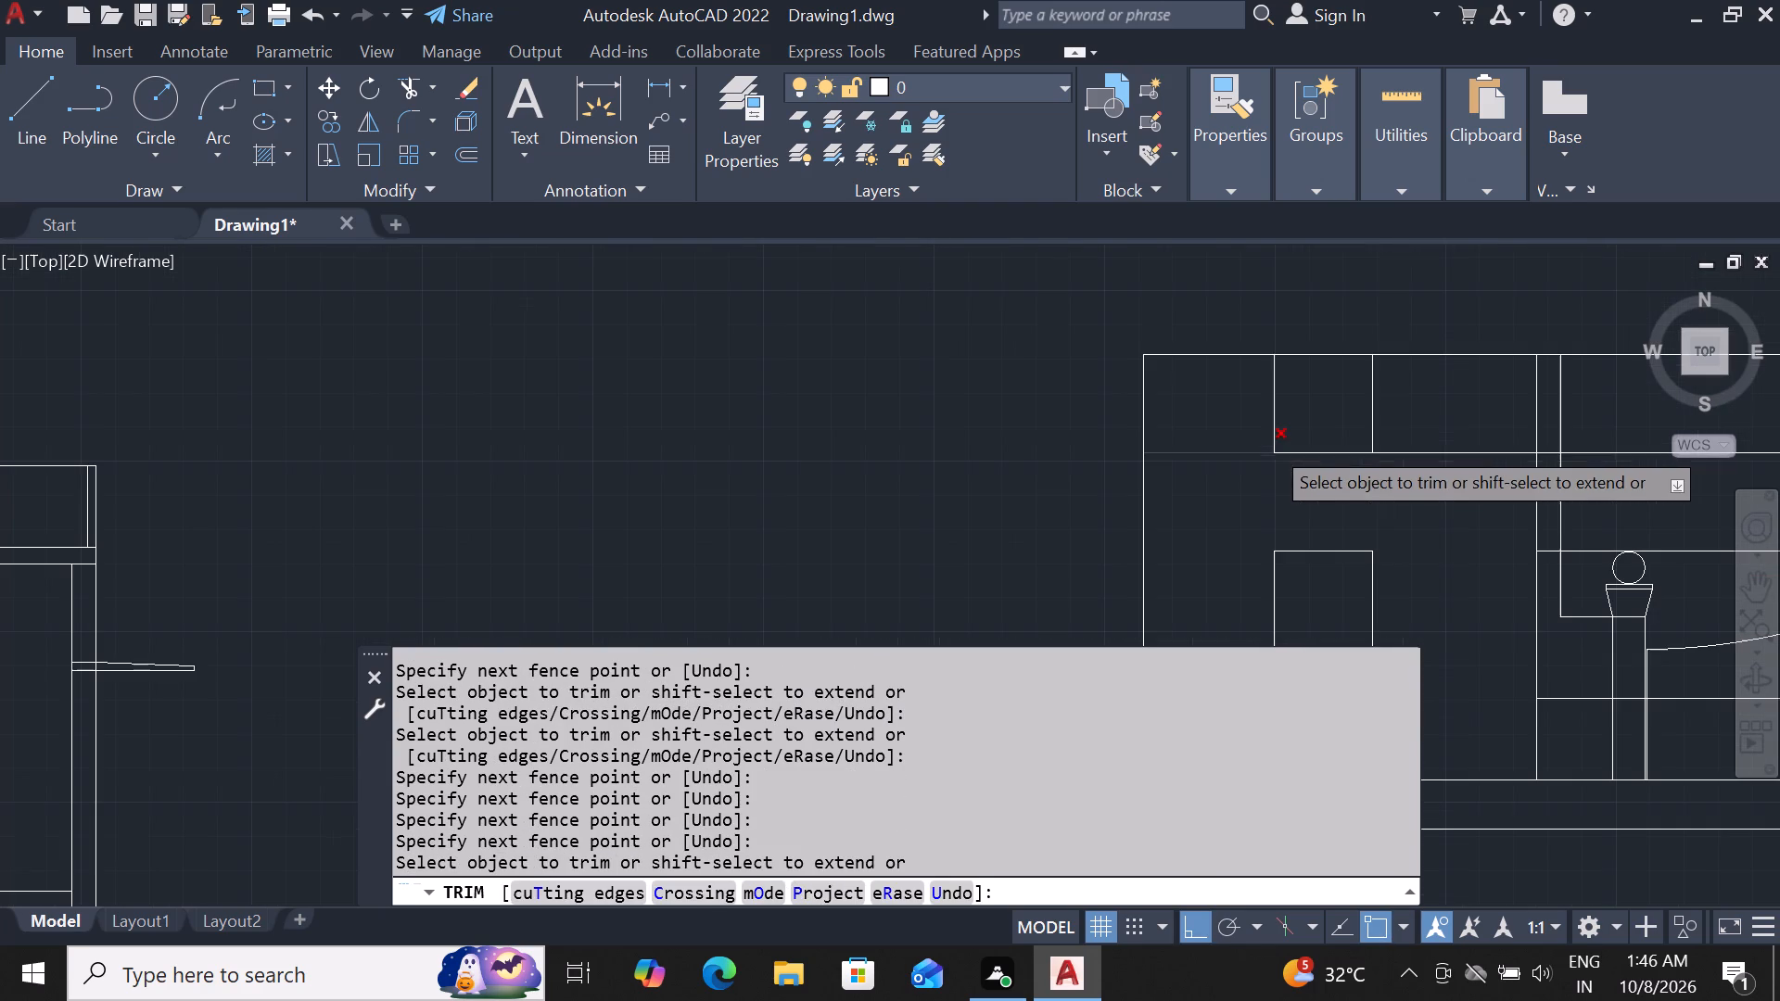
{"action": "left_click", "coordinate": [1212, 404]}
{"action": "left_click", "coordinate": [1465, 430]}
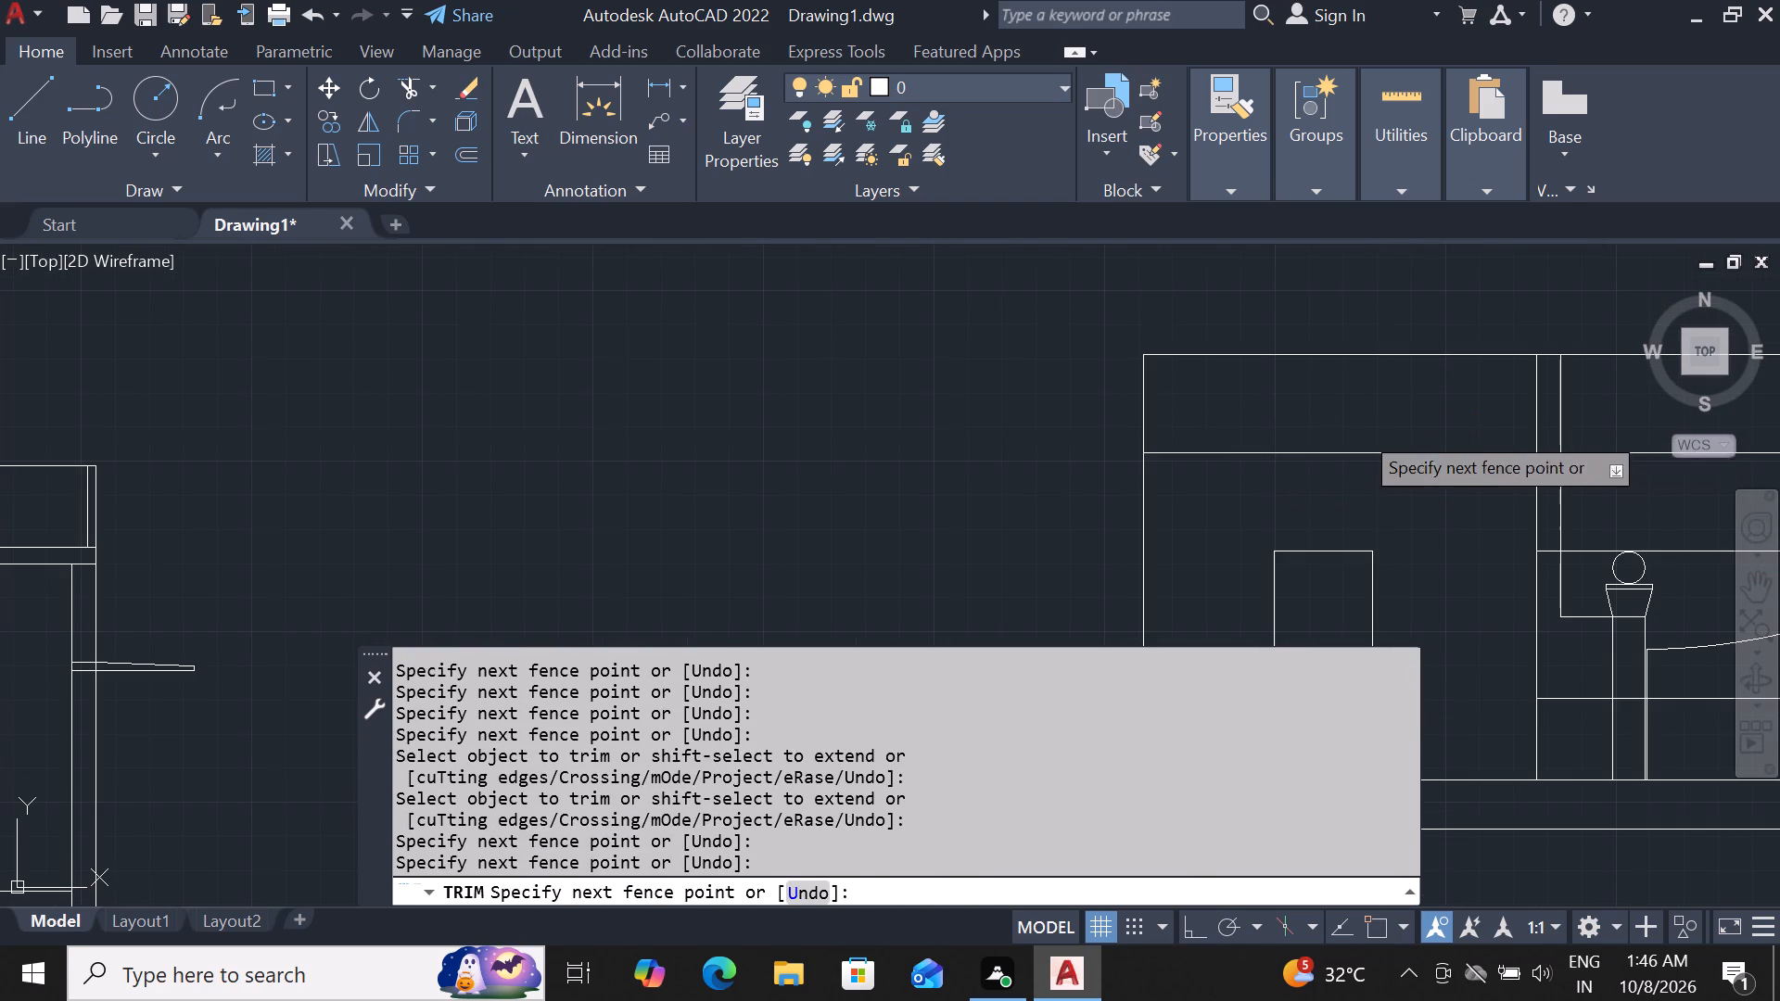
Trim the two vertical lines beside the gate where they cross the elevation's top band.
{"action": "scroll", "coordinate": [1469, 429], "scroll_direction": "down", "scroll_amount": 3}
{"action": "scroll", "coordinate": [1577, 437], "scroll_direction": "up", "scroll_amount": 2}
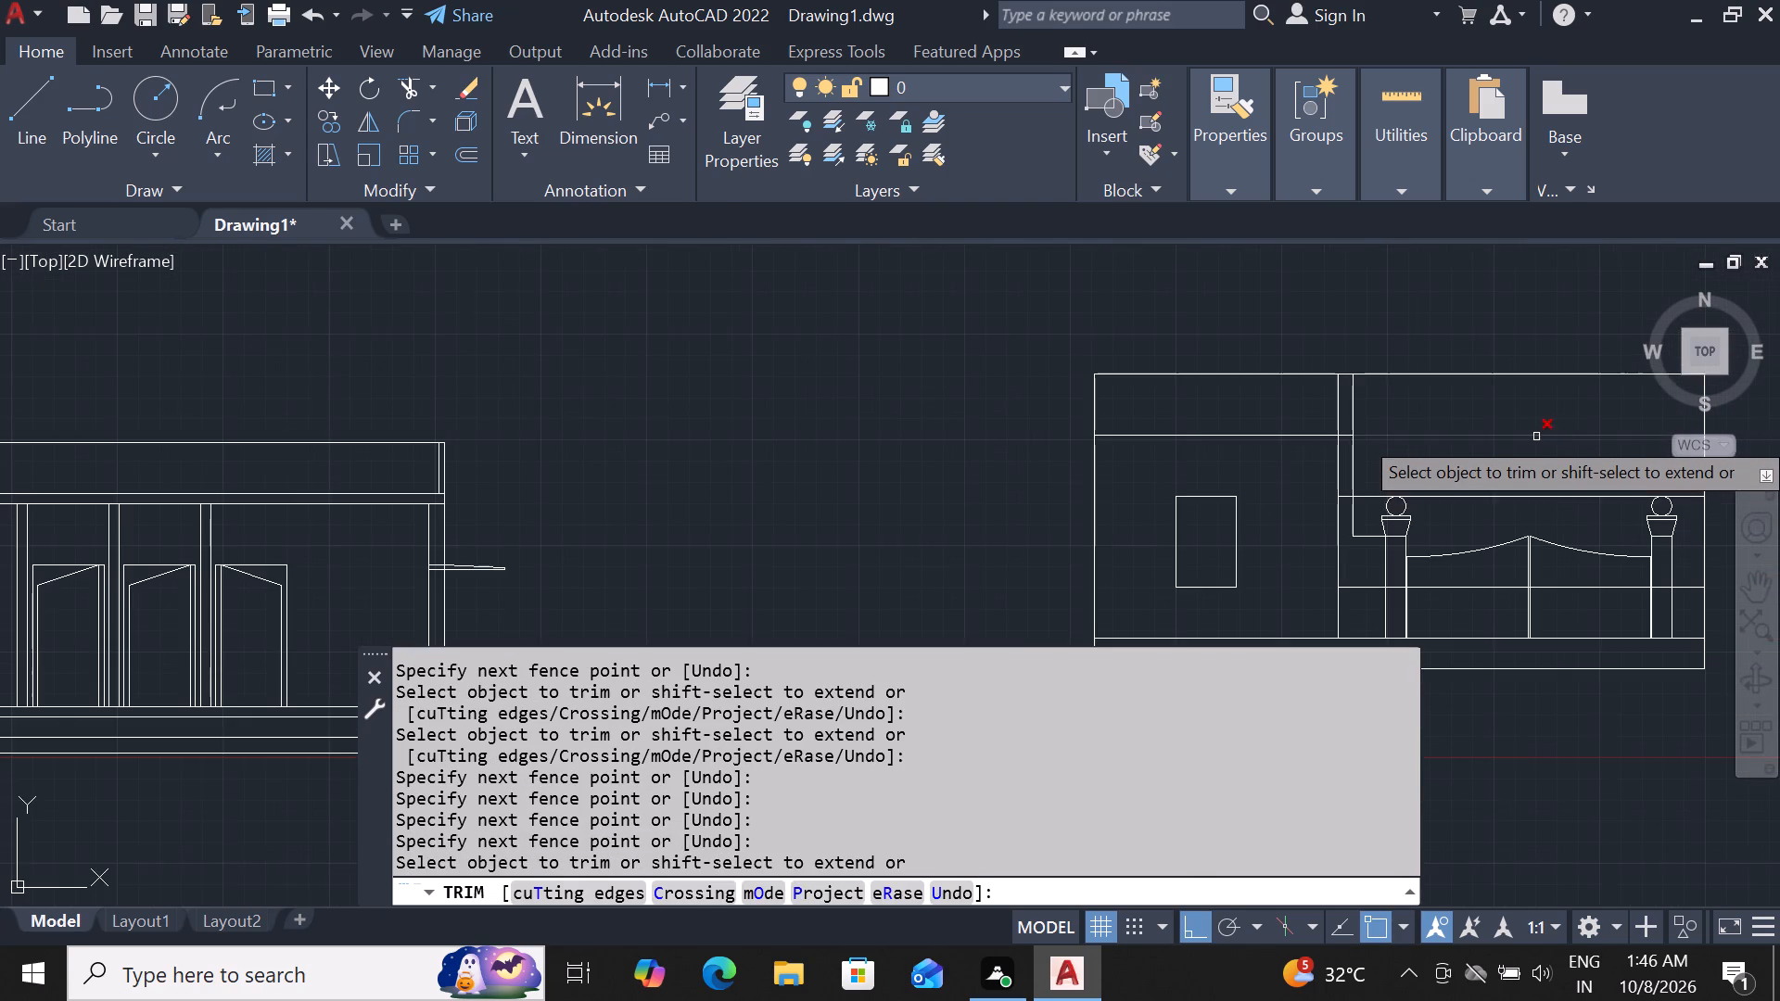
{"action": "scroll", "coordinate": [1428, 422], "scroll_direction": "up", "scroll_amount": 2}
{"action": "left_click", "coordinate": [1113, 398]}
{"action": "left_click", "coordinate": [1295, 391]}
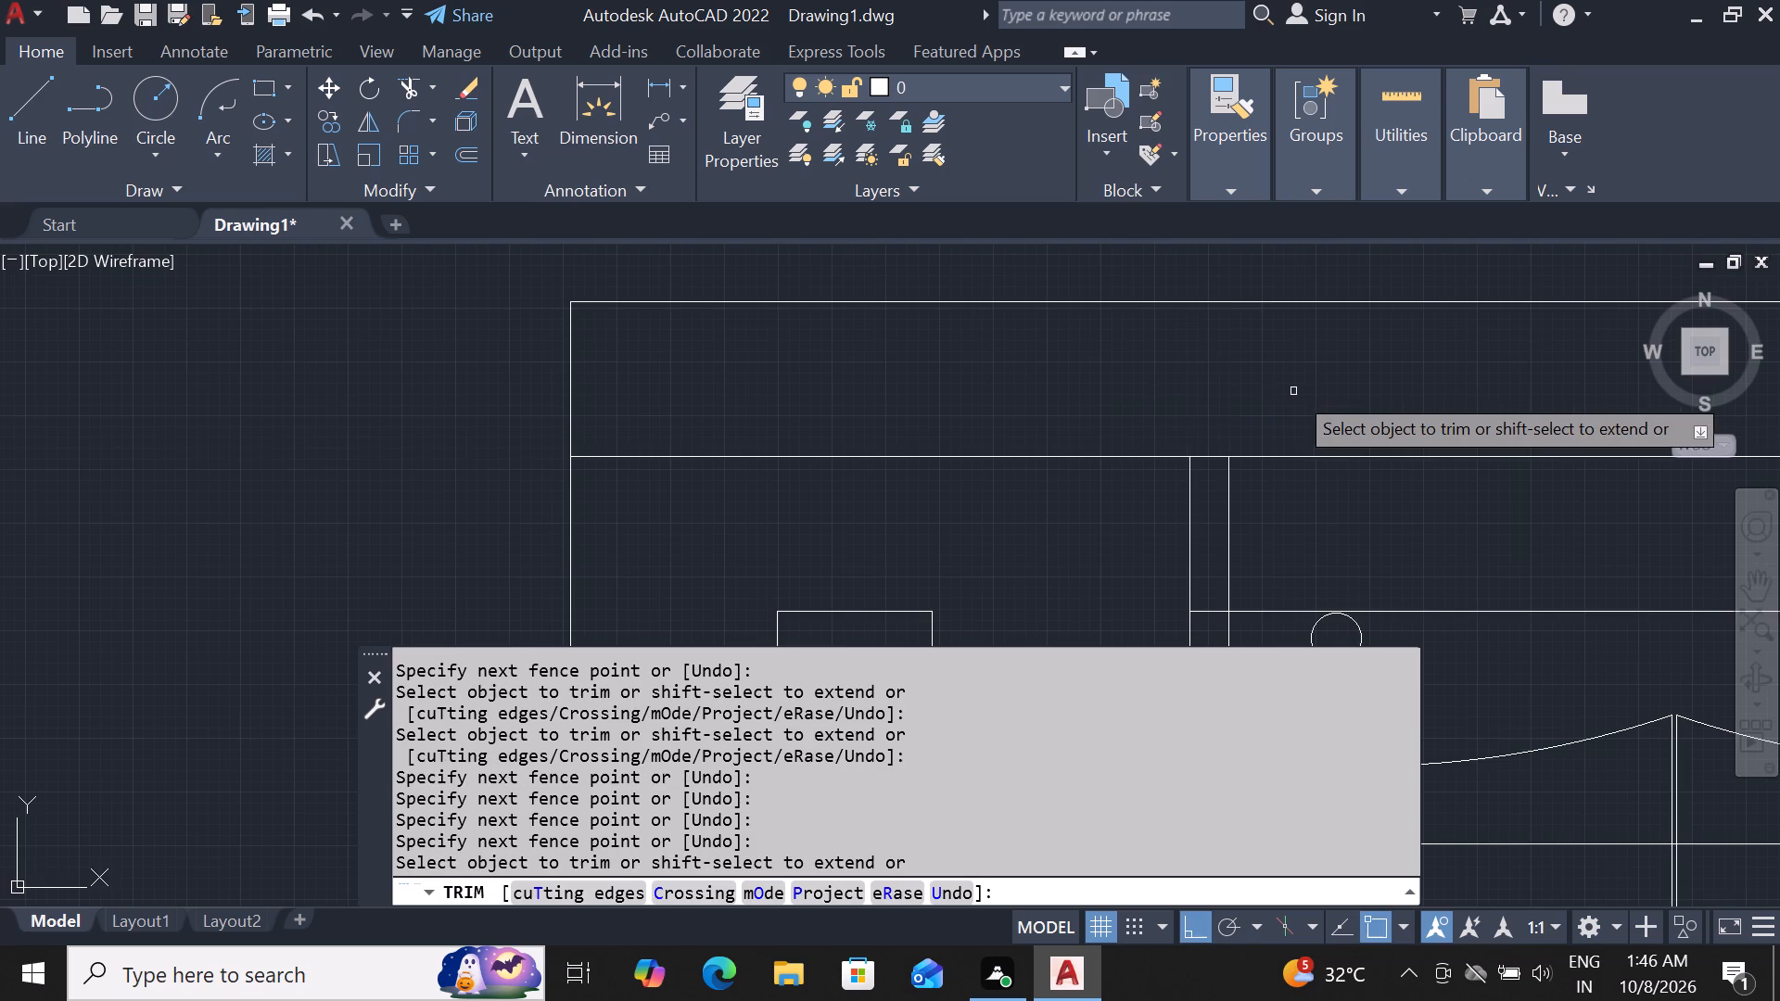
Trim away the lower horizontal guide line crossing the gate leaves, both pillars and the narrow gaps beside them.
{"action": "scroll", "coordinate": [1265, 394], "scroll_direction": "down", "scroll_amount": 3}
{"action": "scroll", "coordinate": [1397, 524], "scroll_direction": "up", "scroll_amount": 2}
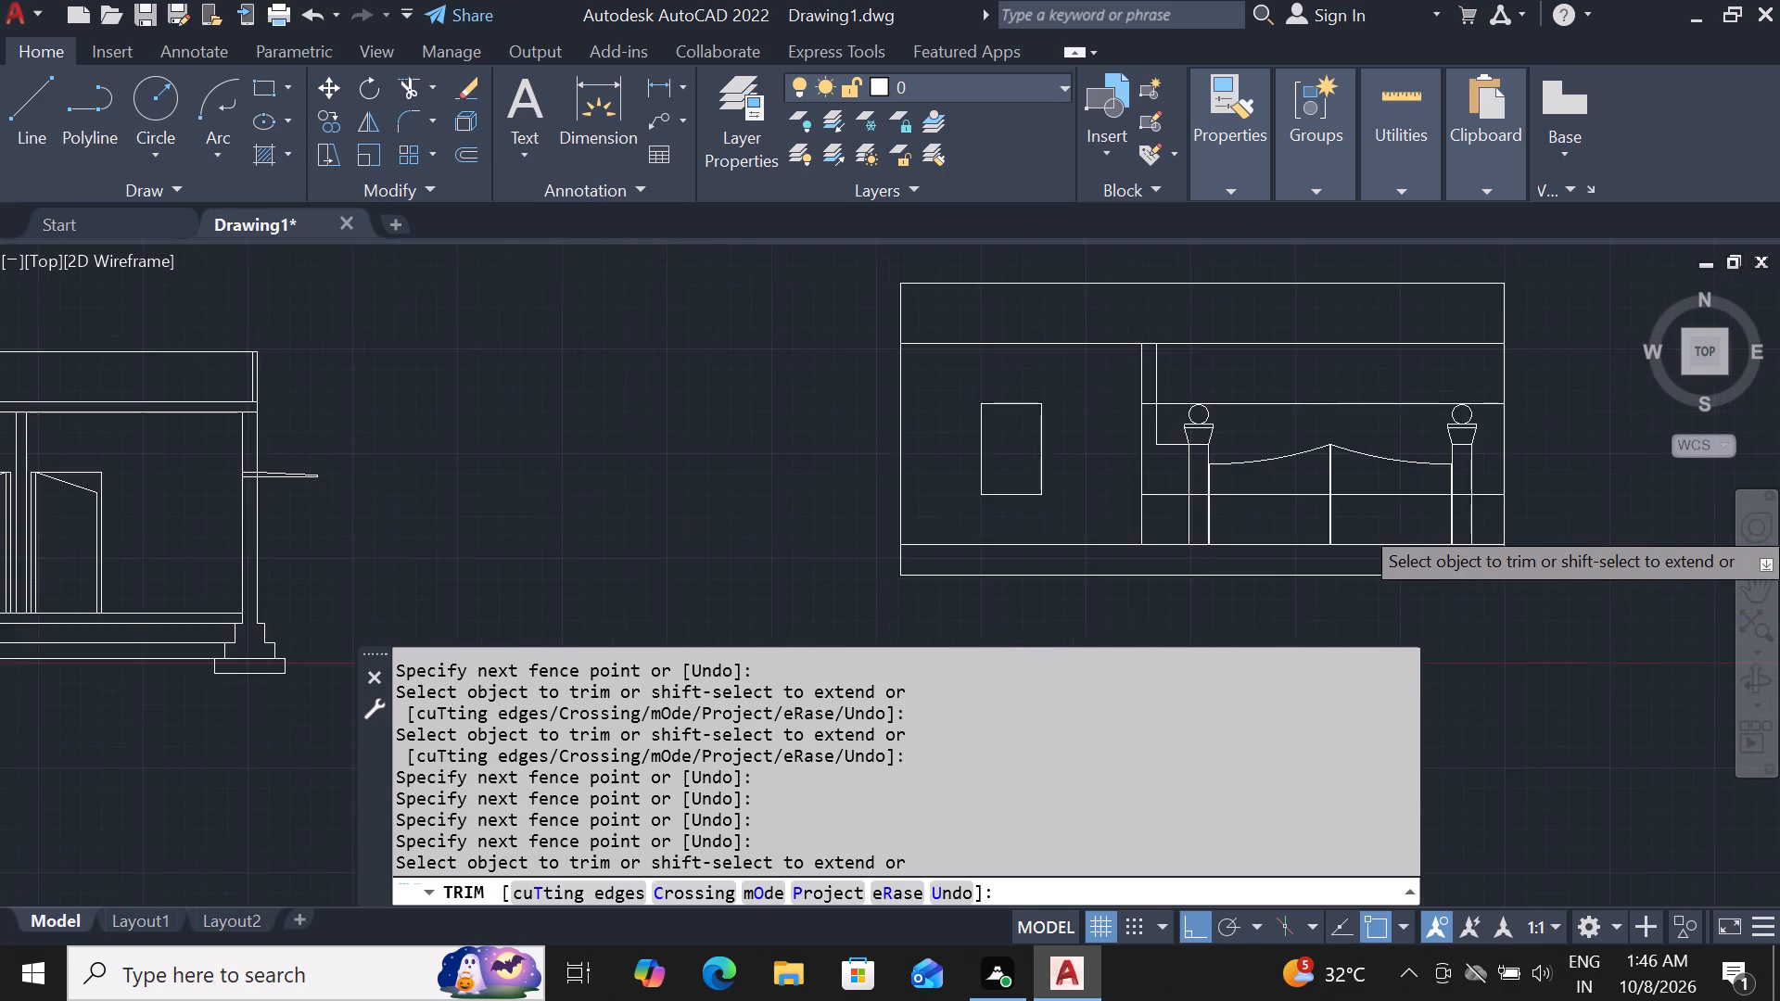
{"action": "left_click", "coordinate": [1073, 473]}
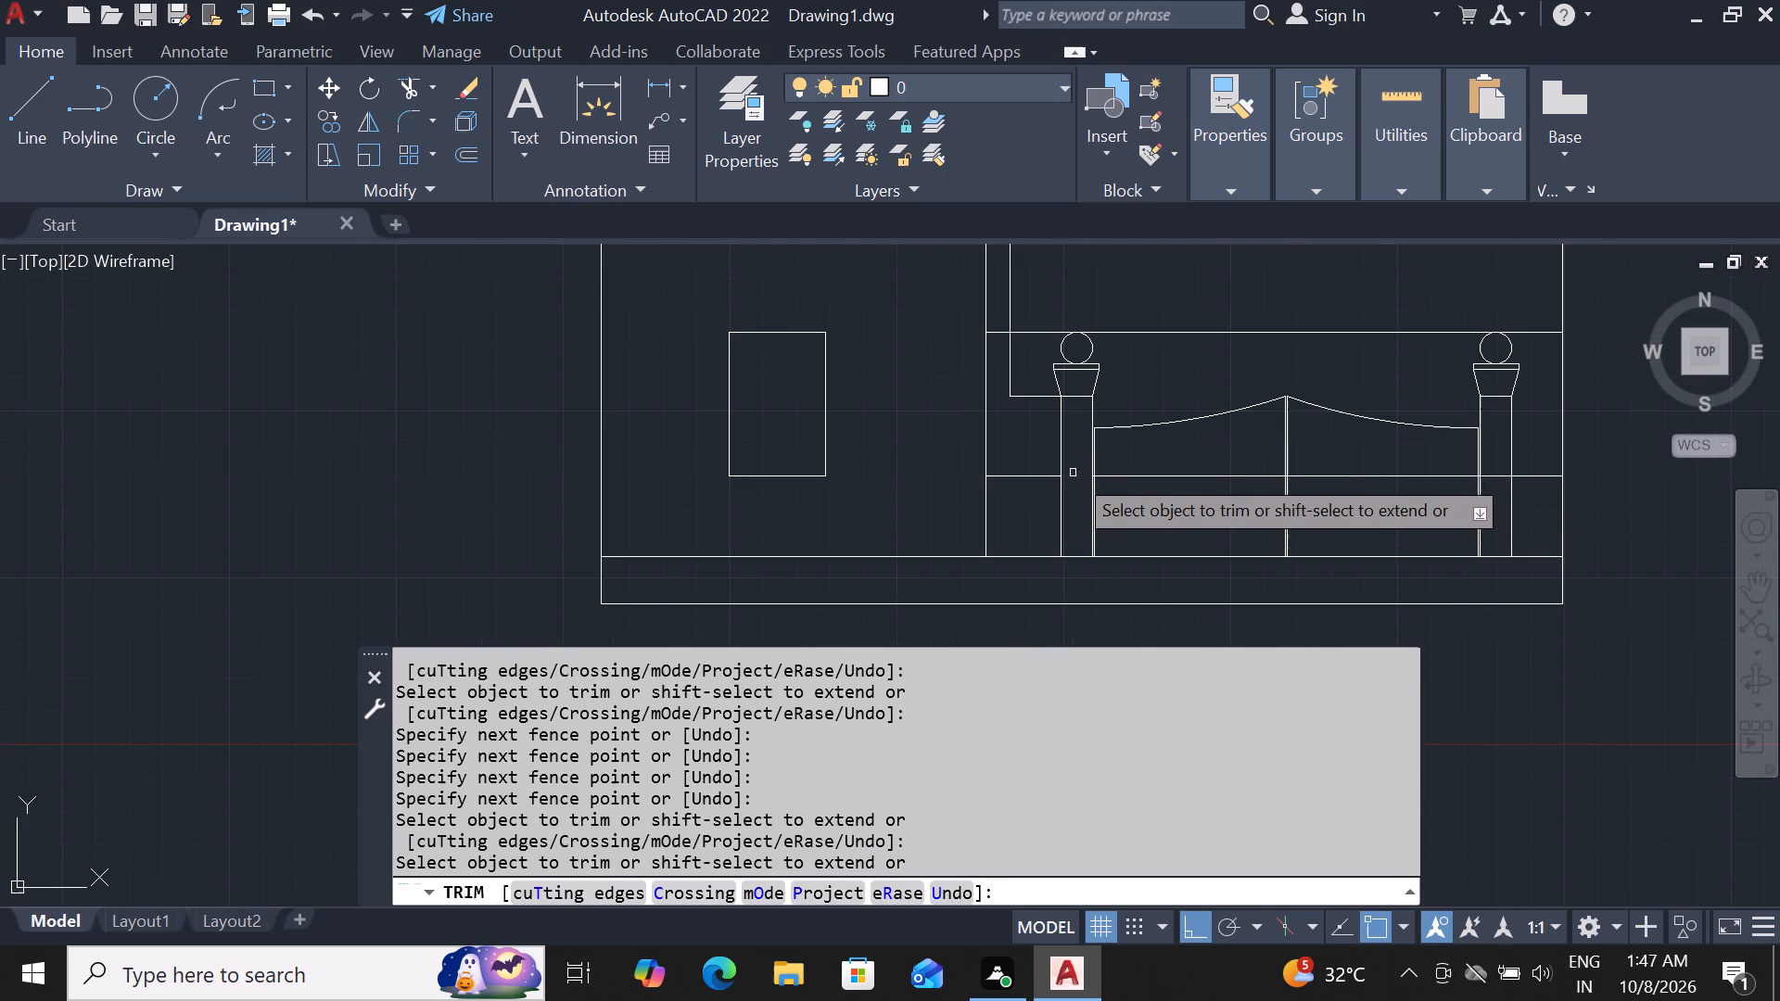
{"action": "left_click", "coordinate": [1024, 479]}
{"action": "left_click", "coordinate": [1181, 476]}
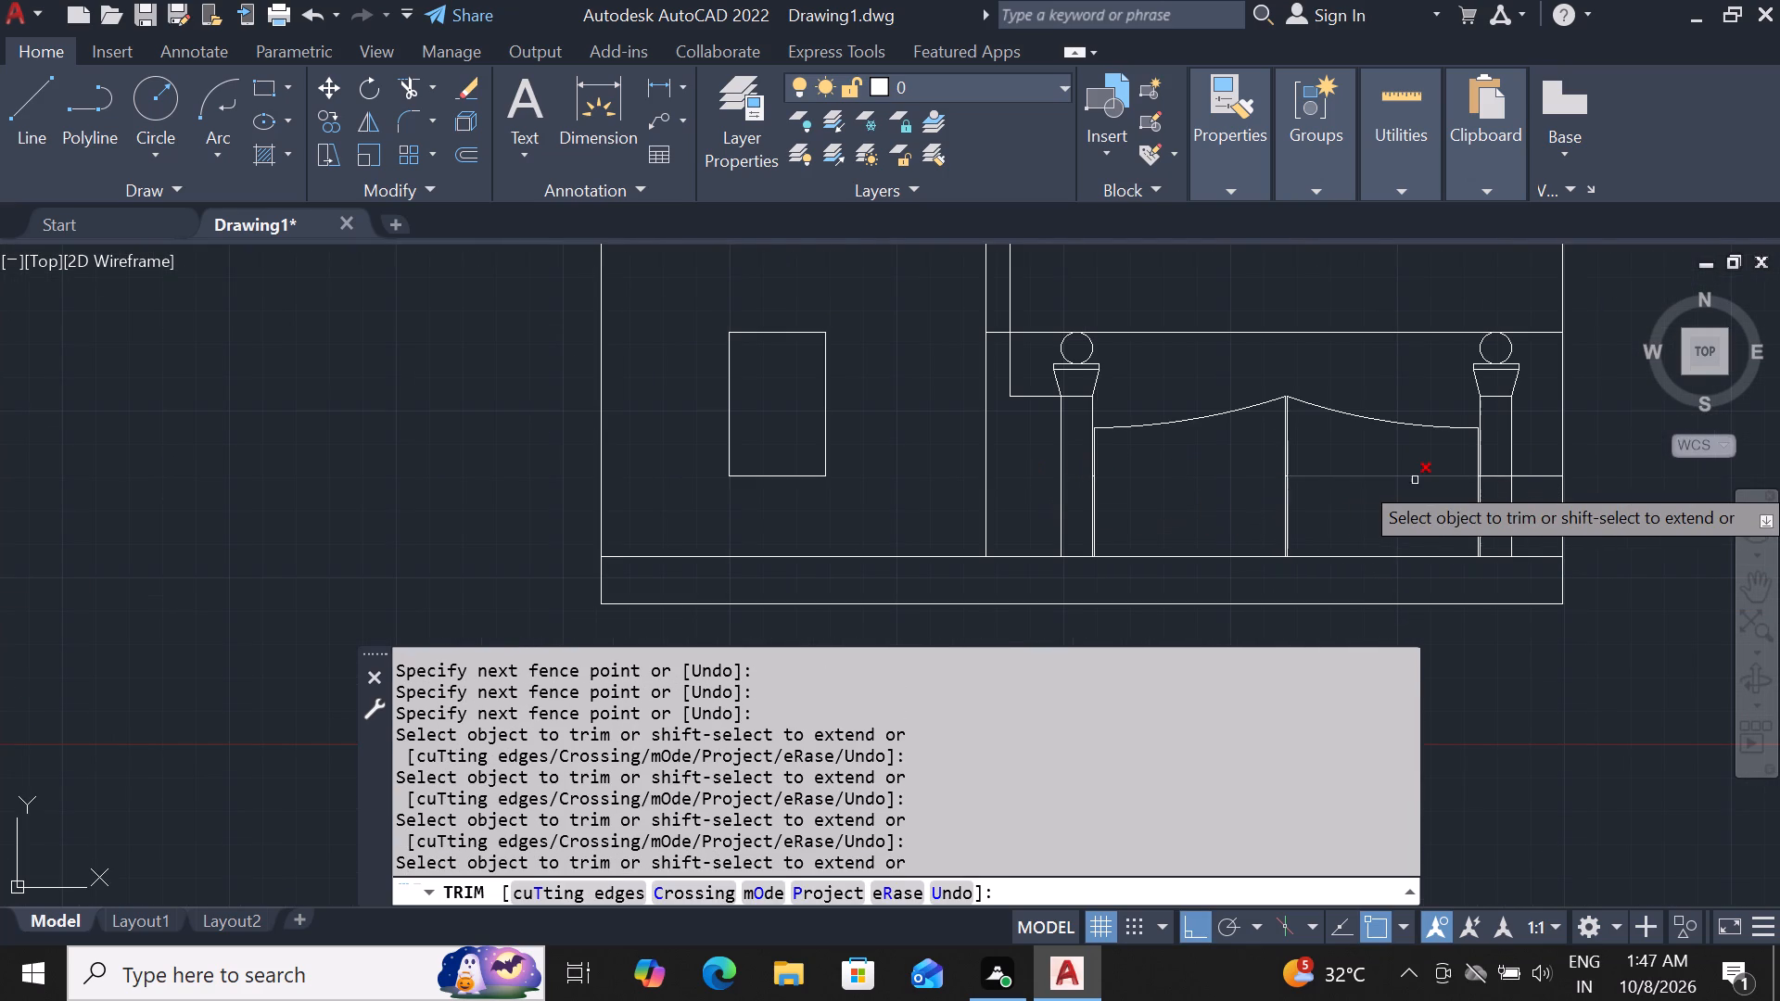
{"action": "left_click", "coordinate": [1415, 480]}
{"action": "scroll", "coordinate": [1273, 472], "scroll_direction": "up", "scroll_amount": 7}
{"action": "left_click", "coordinate": [1170, 348]}
{"action": "scroll", "coordinate": [1100, 433], "scroll_direction": "down", "scroll_amount": 3}
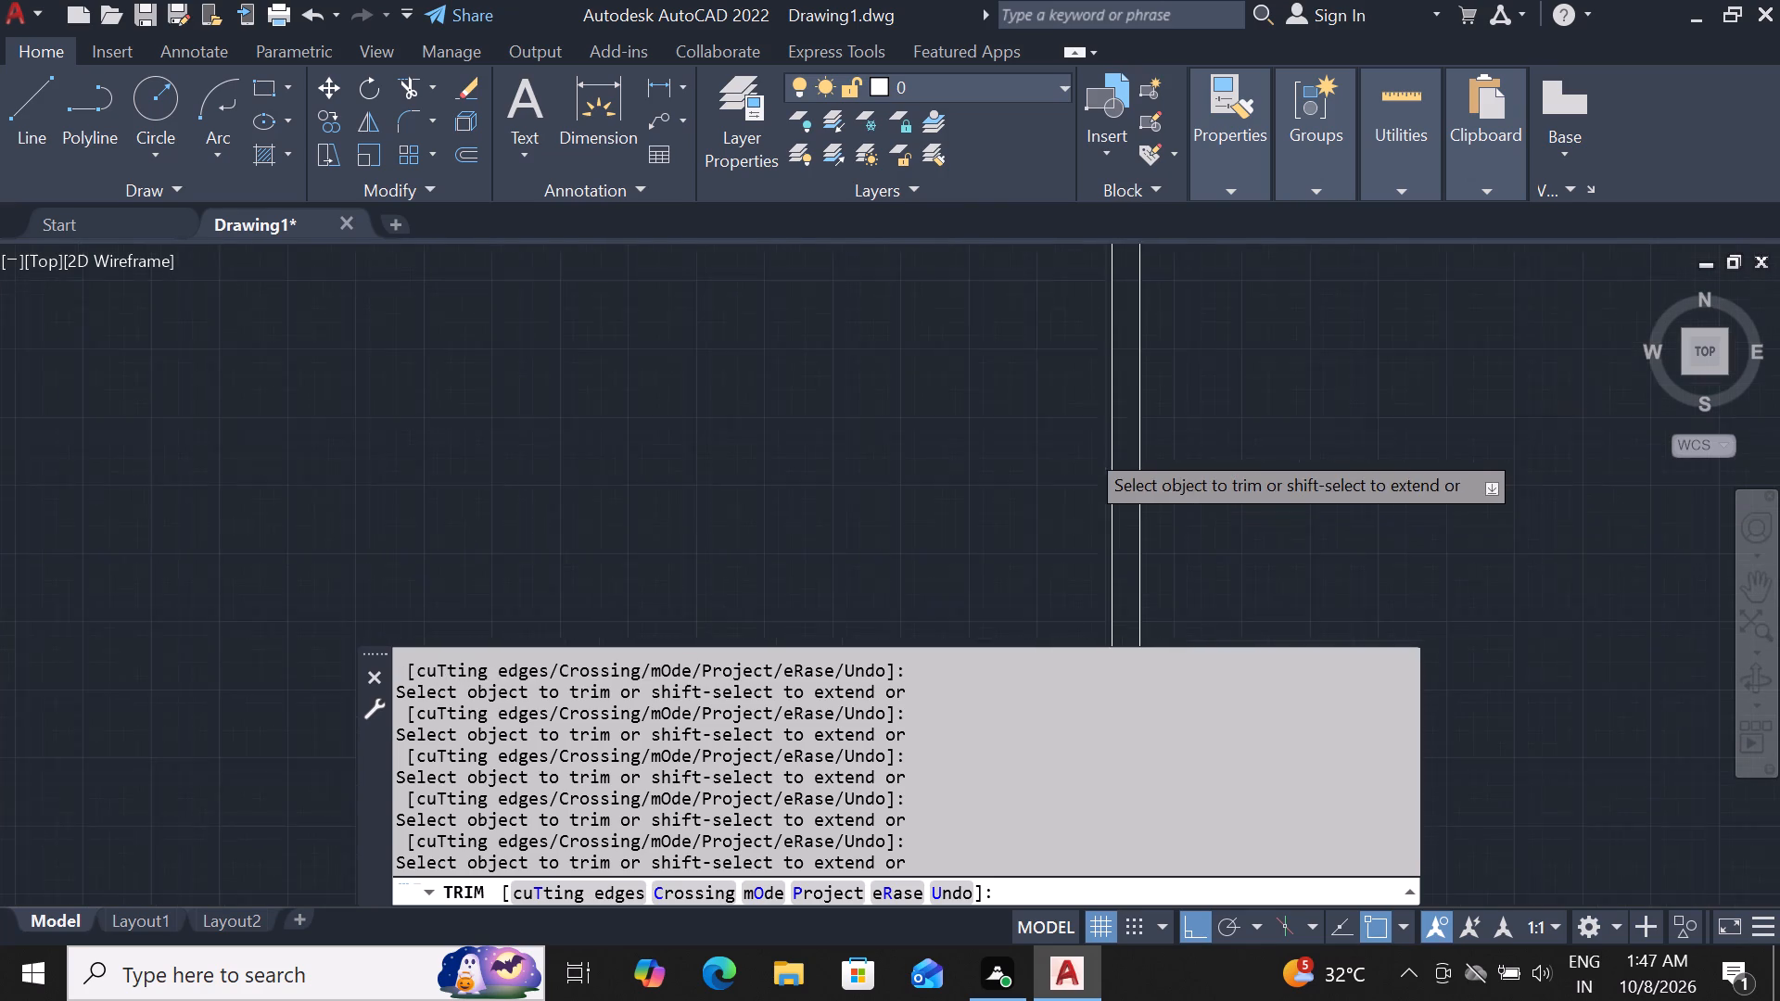
{"action": "scroll", "coordinate": [1085, 448], "scroll_direction": "down", "scroll_amount": 3}
{"action": "scroll", "coordinate": [1601, 472], "scroll_direction": "up", "scroll_amount": 2}
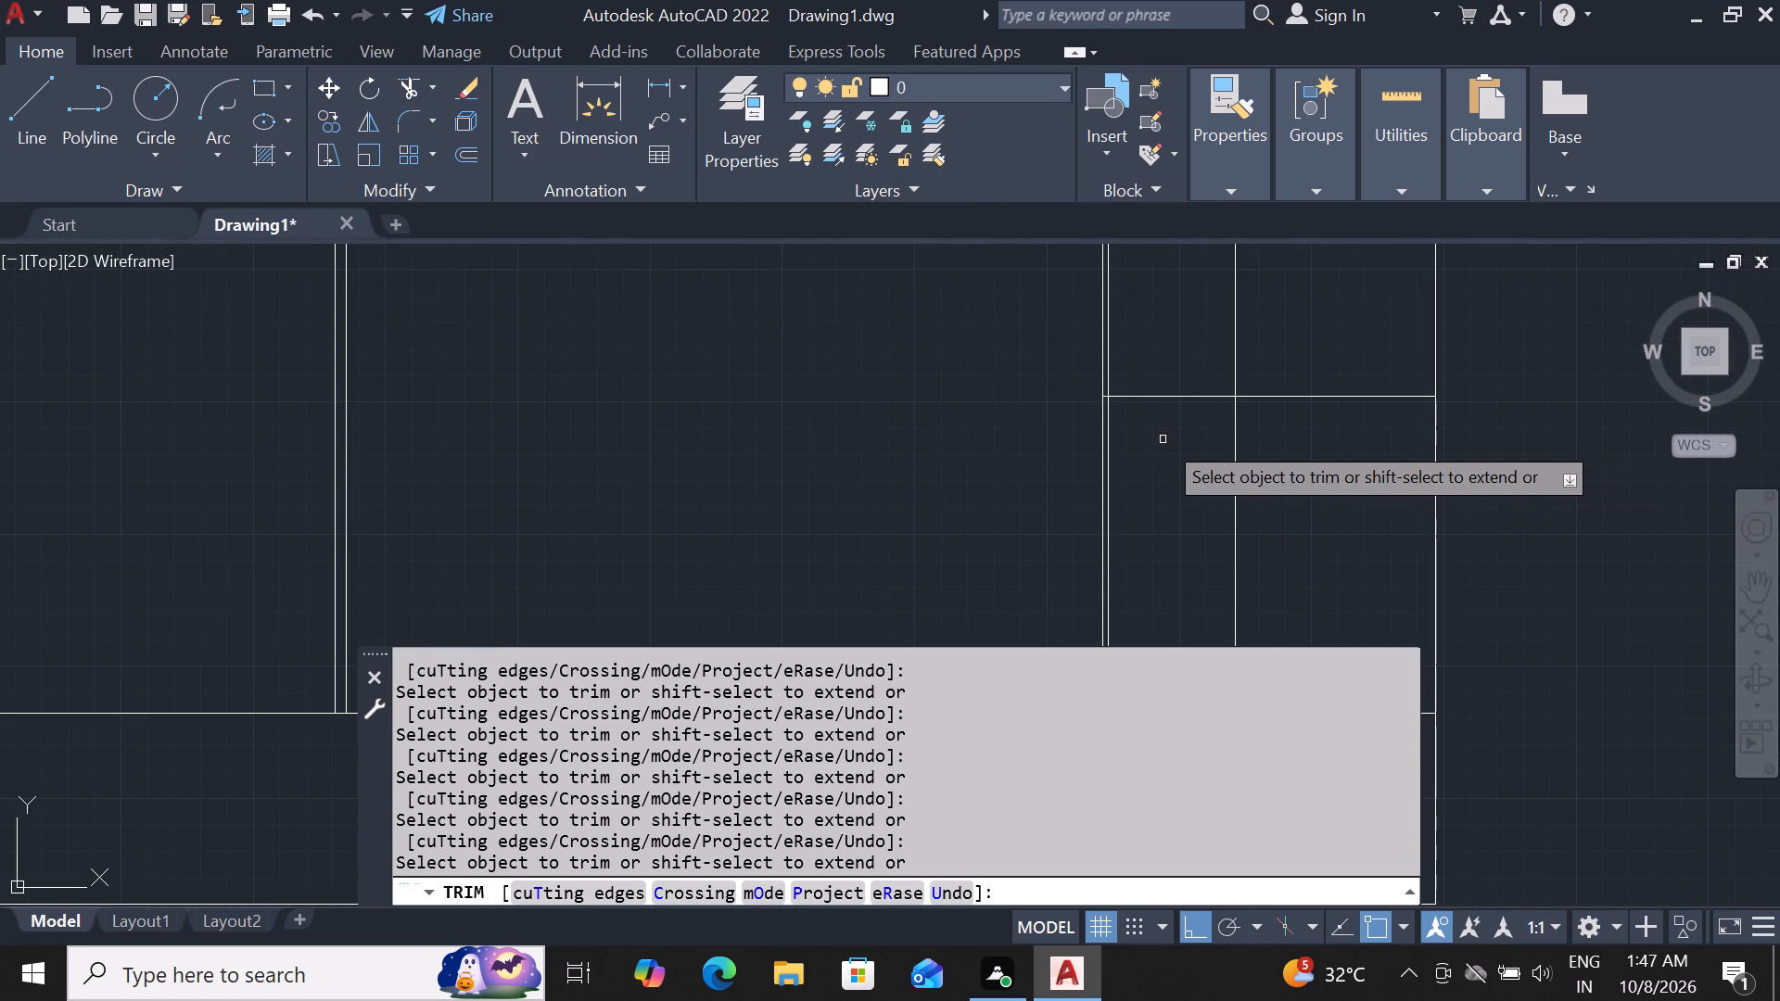
{"action": "scroll", "coordinate": [1163, 438], "scroll_direction": "up", "scroll_amount": 1}
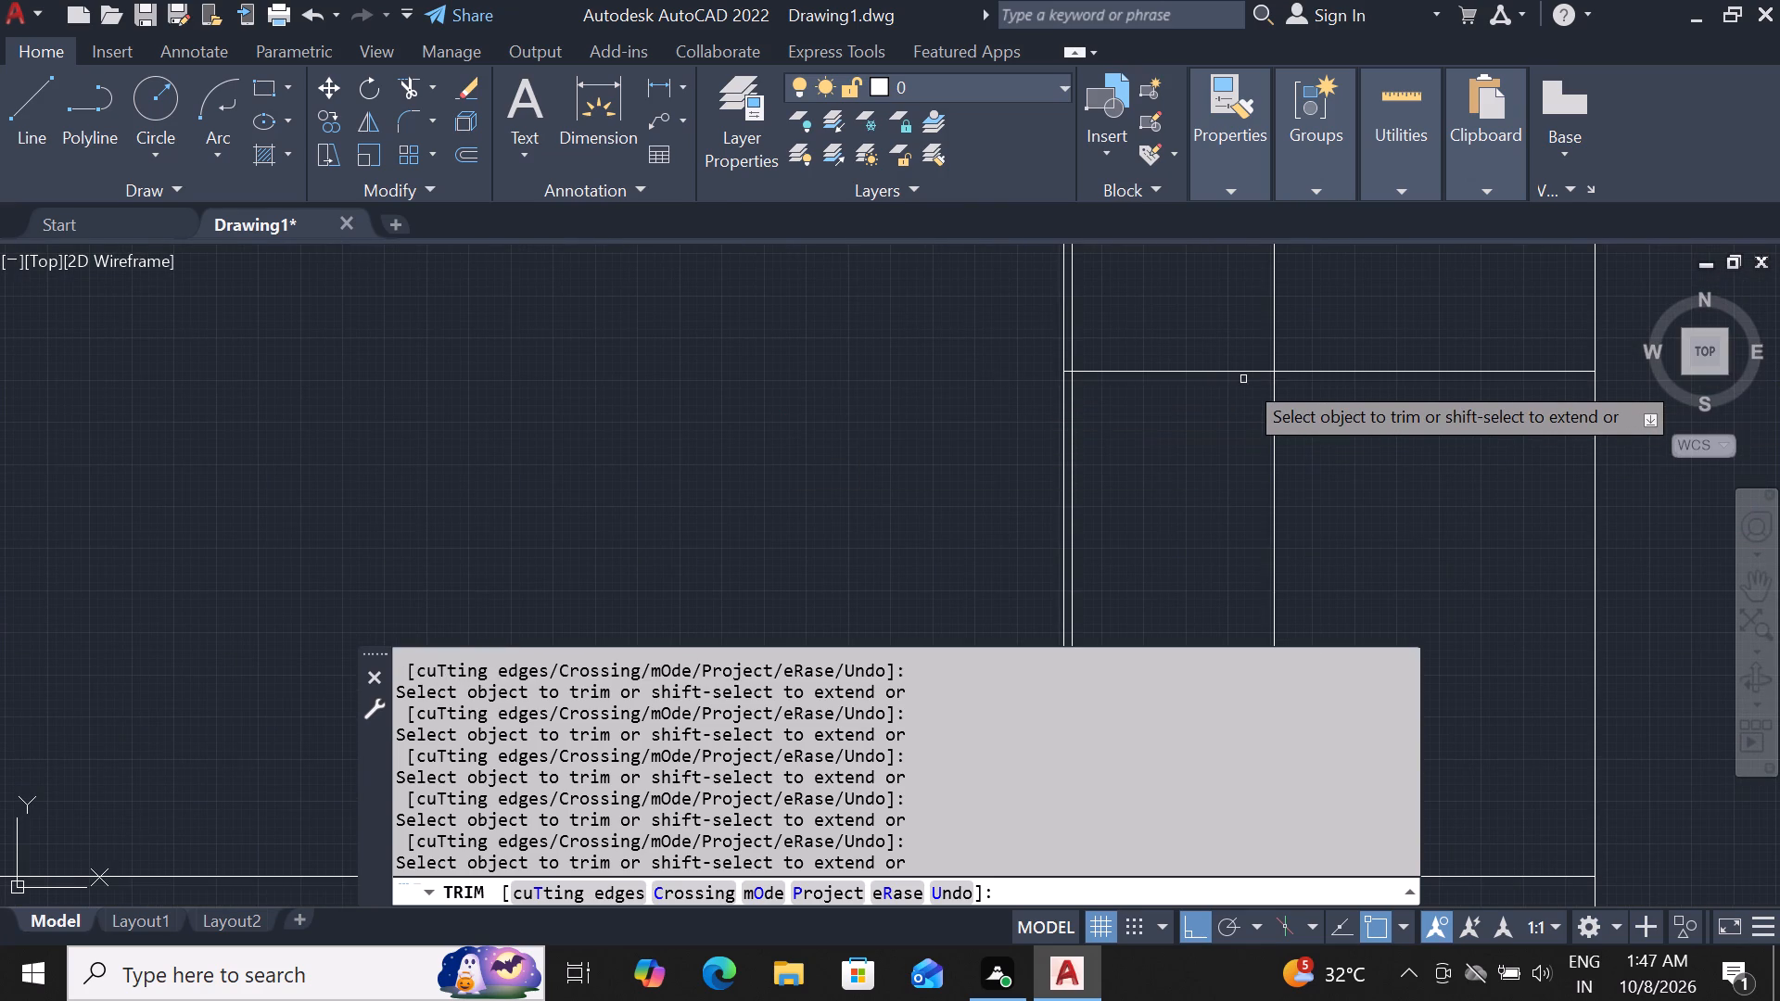
{"action": "left_click", "coordinate": [1243, 369]}
{"action": "left_click", "coordinate": [1311, 370]}
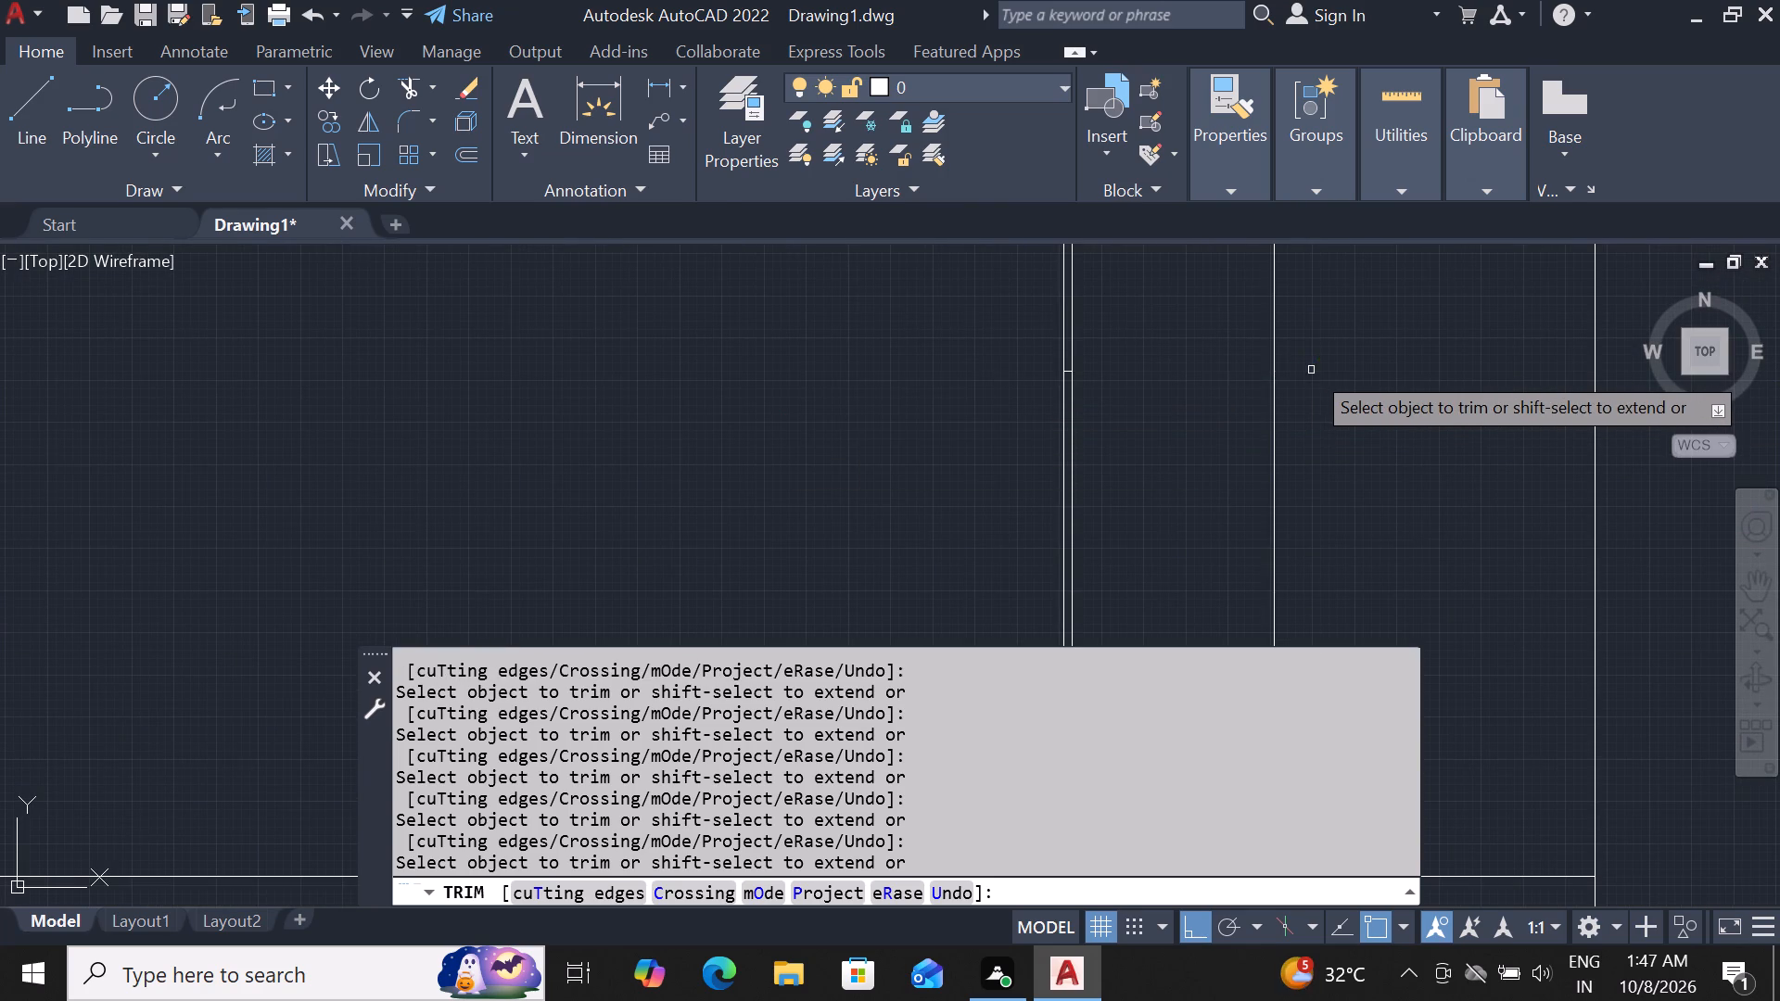
{"action": "scroll", "coordinate": [1322, 381], "scroll_direction": "down", "scroll_amount": 3}
{"action": "scroll", "coordinate": [1189, 377], "scroll_direction": "up", "scroll_amount": 3}
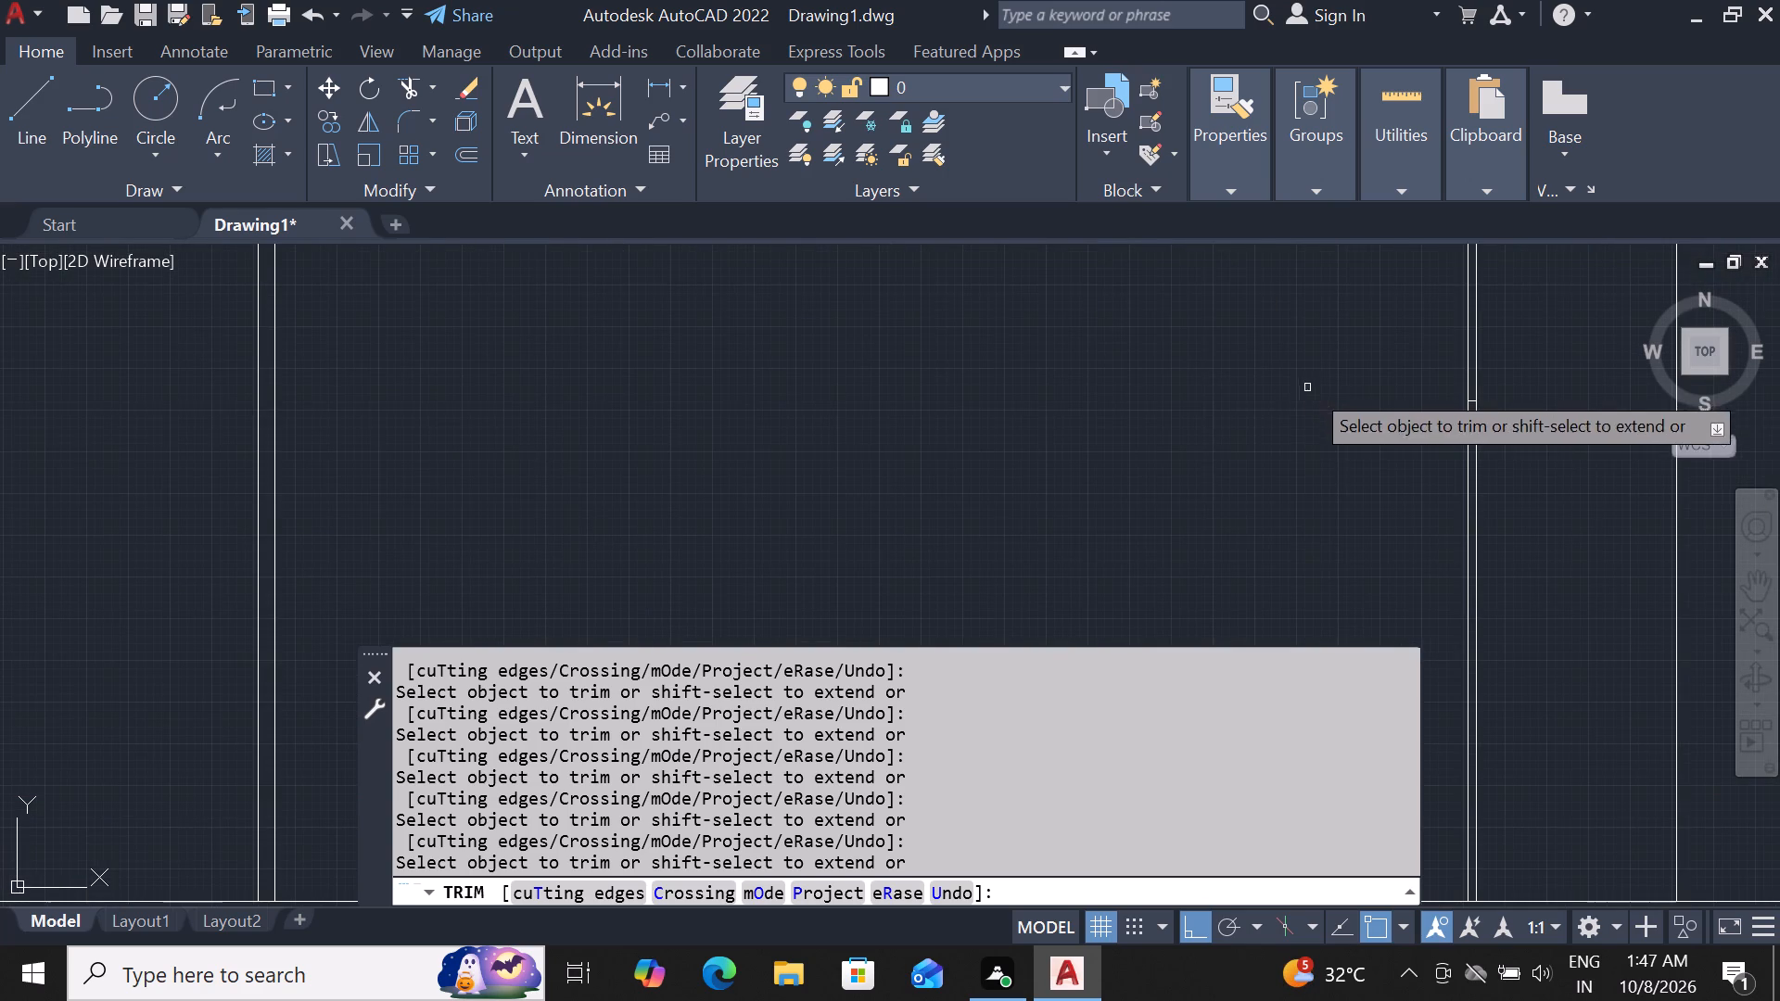
{"action": "scroll", "coordinate": [1506, 412], "scroll_direction": "up", "scroll_amount": 2}
{"action": "scroll", "coordinate": [1391, 384], "scroll_direction": "up", "scroll_amount": 2}
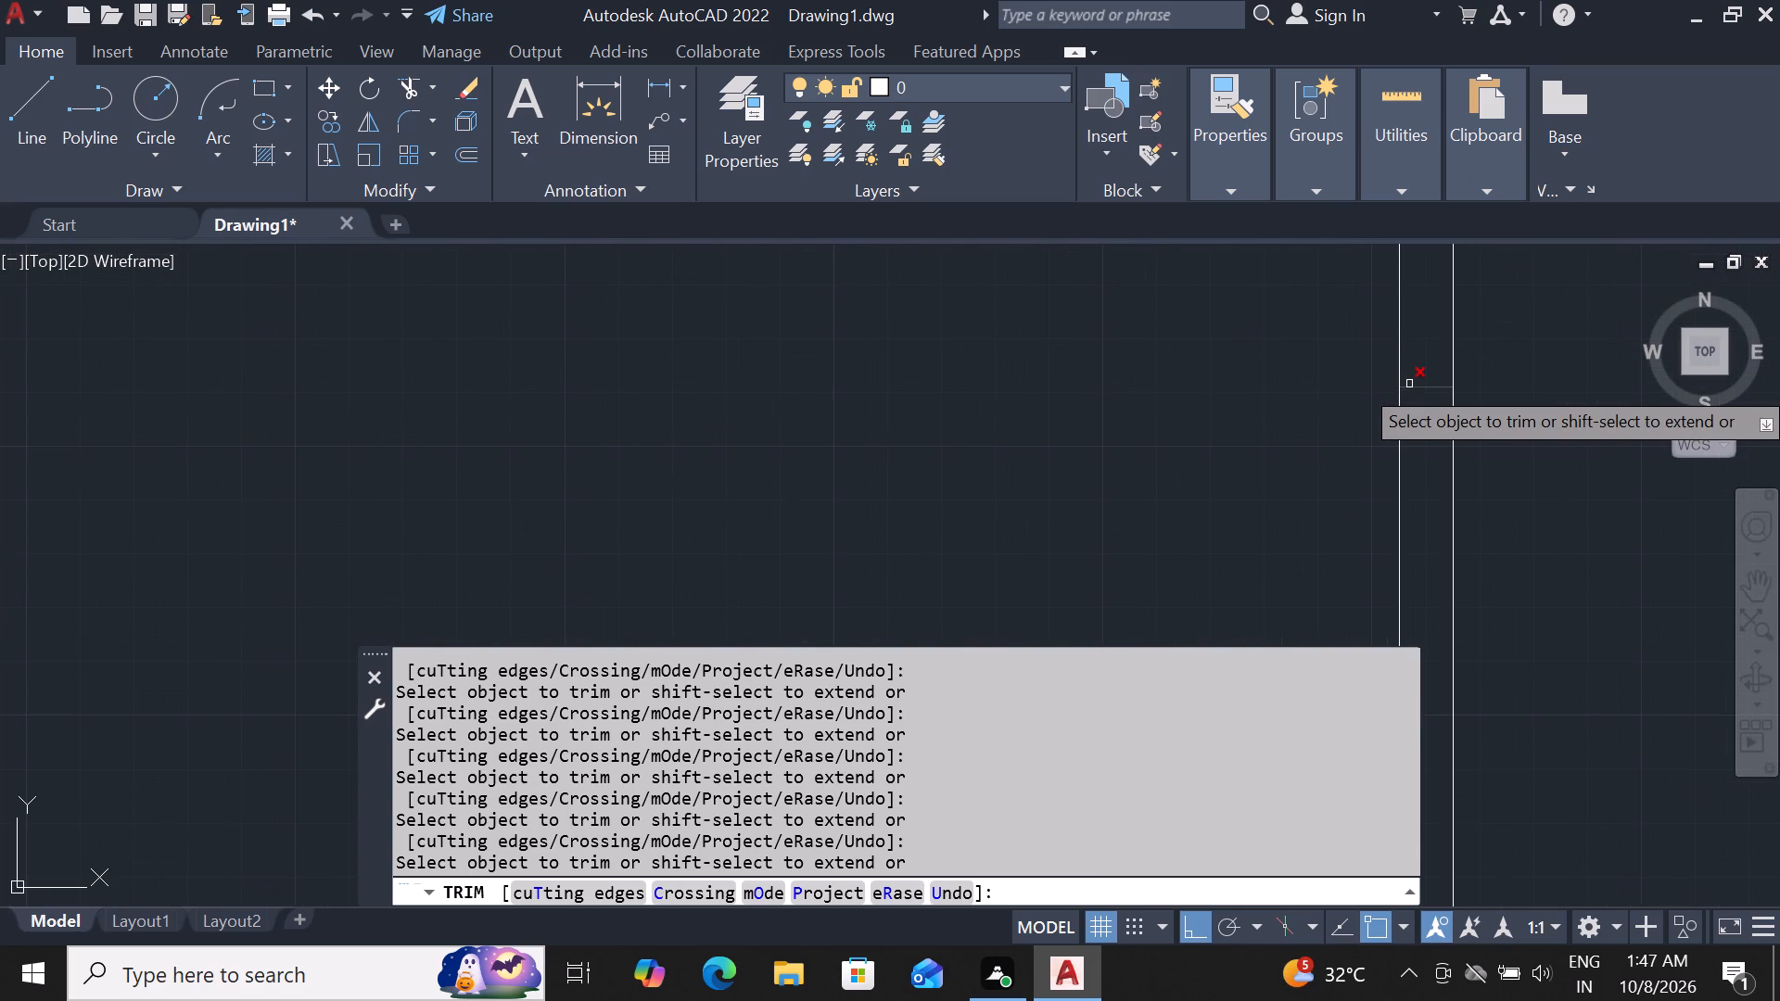
{"action": "left_click", "coordinate": [1411, 388]}
Trim away the horizontal guide line at the pillar balls' top, including its short piece between the two wall lines.
{"action": "scroll", "coordinate": [1427, 399], "scroll_direction": "down", "scroll_amount": 9}
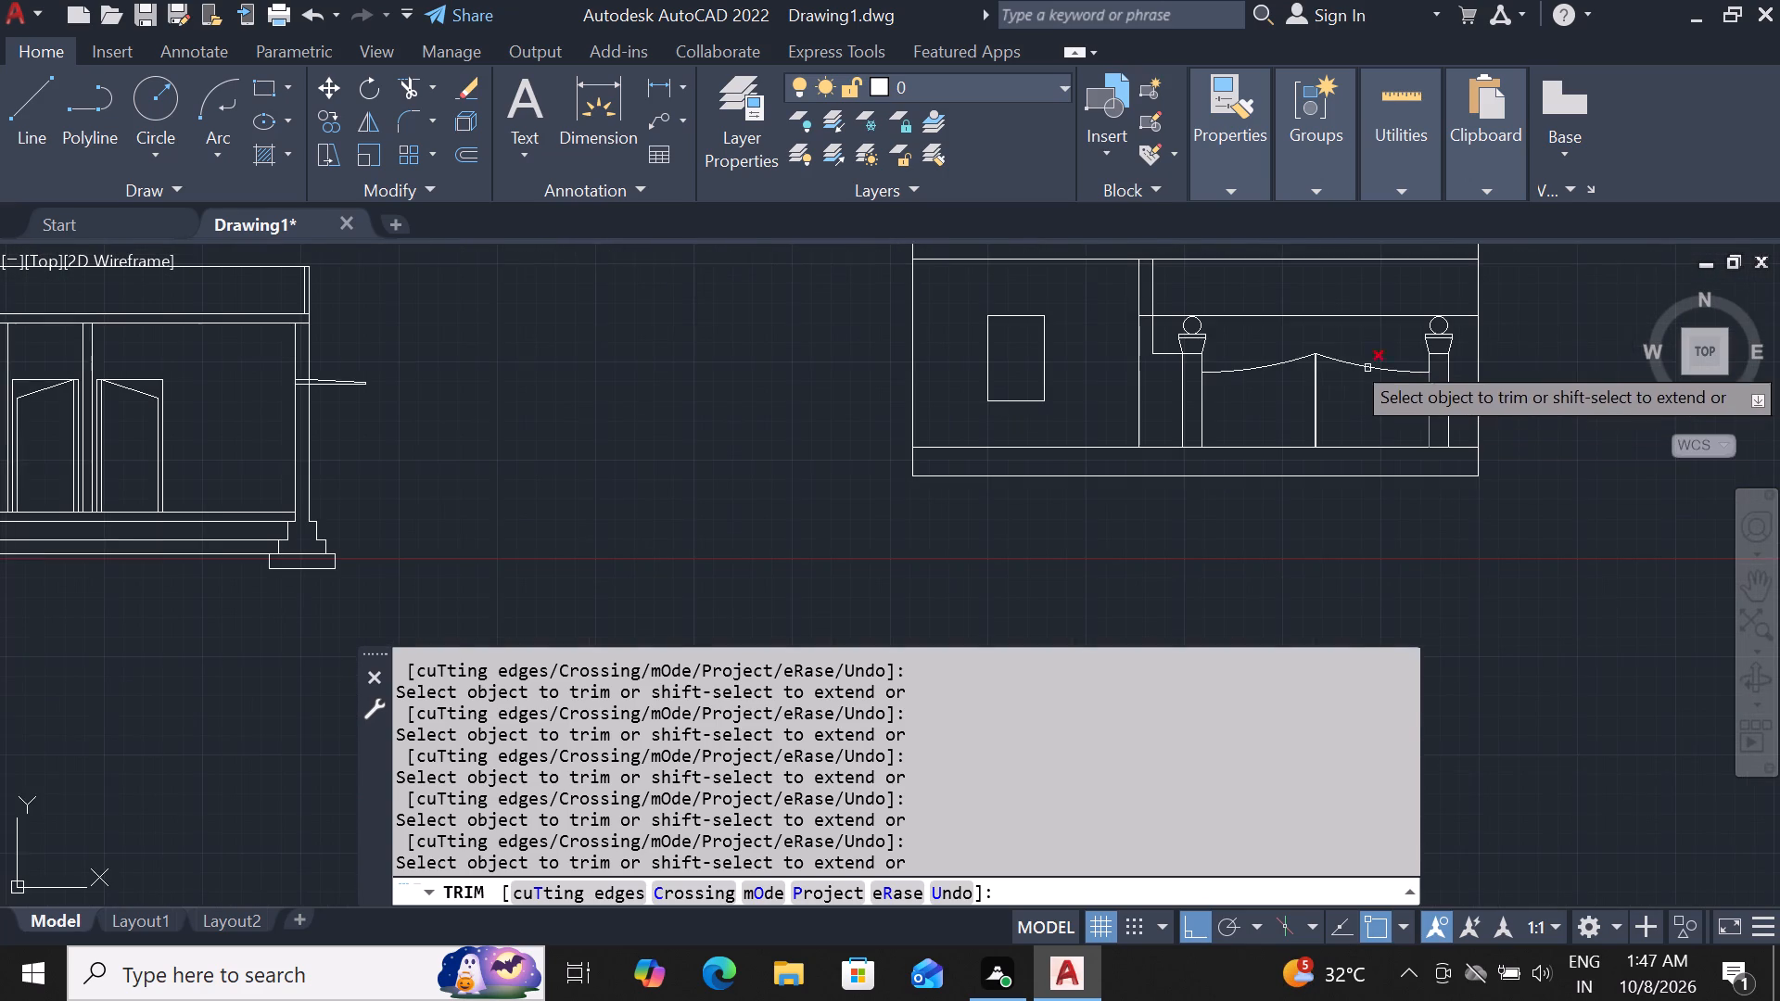
{"action": "scroll", "coordinate": [1266, 314], "scroll_direction": "up", "scroll_amount": 2}
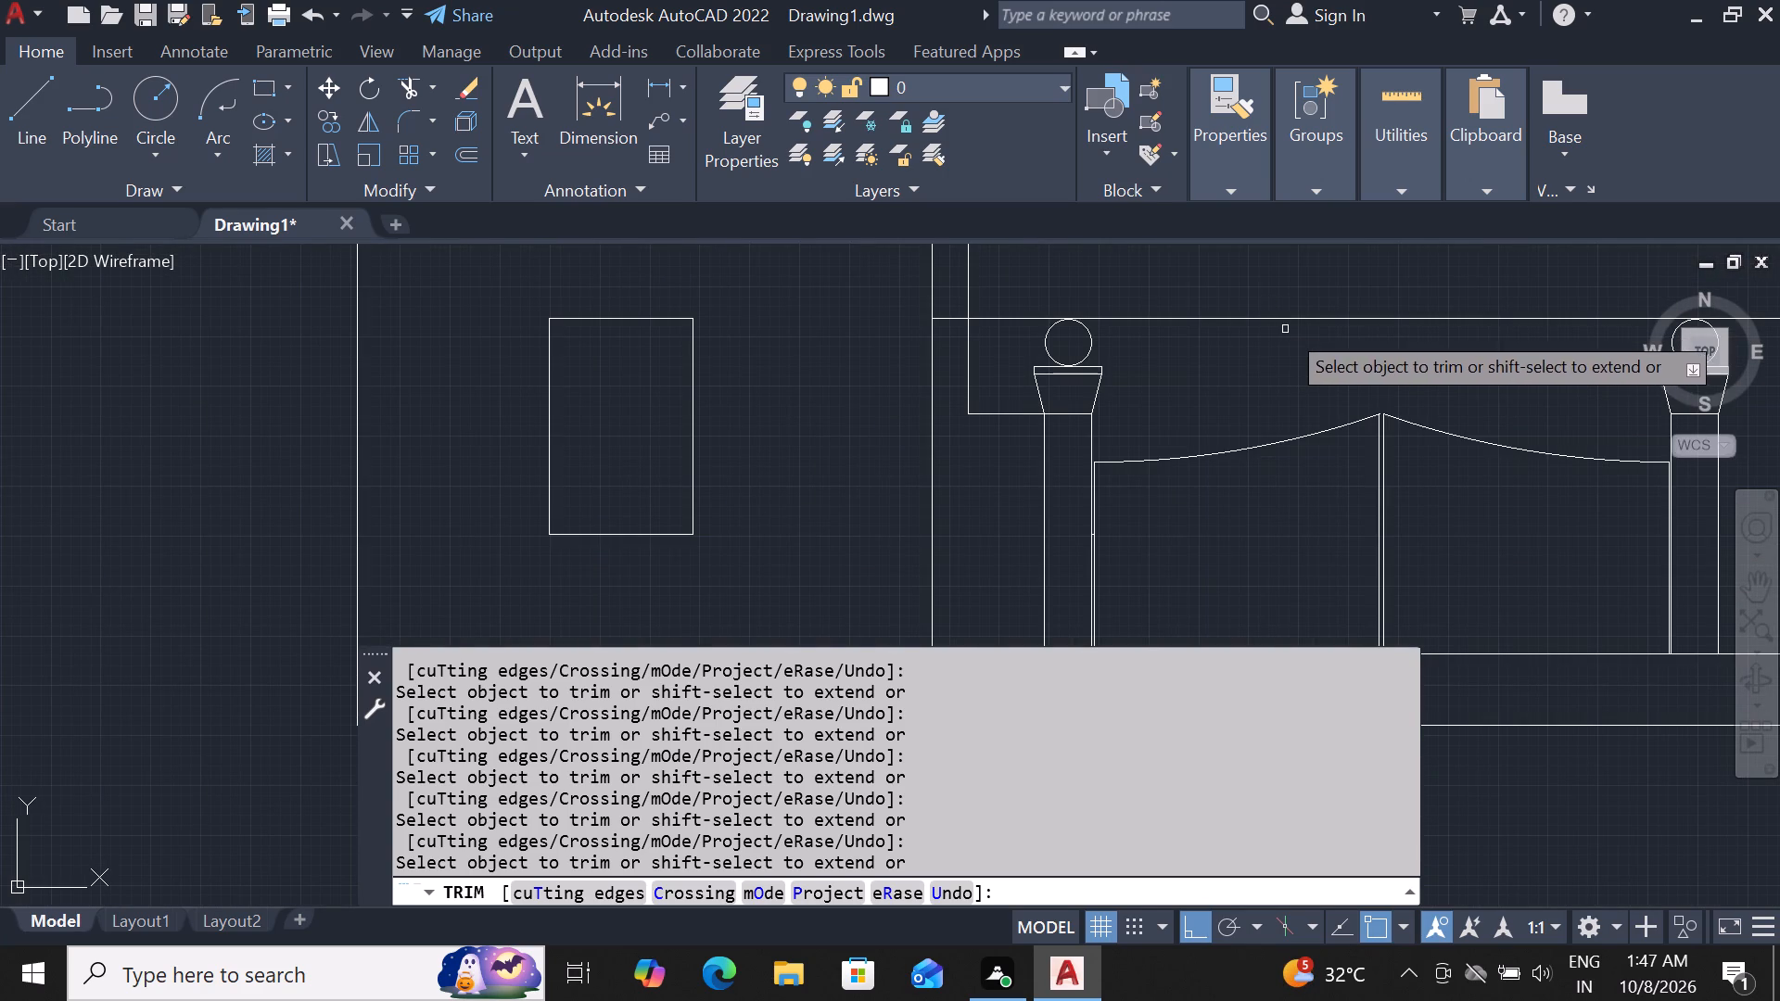
{"action": "left_click", "coordinate": [1318, 320]}
{"action": "scroll", "coordinate": [1294, 323], "scroll_direction": "down", "scroll_amount": 1}
{"action": "scroll", "coordinate": [1149, 323], "scroll_direction": "up", "scroll_amount": 2}
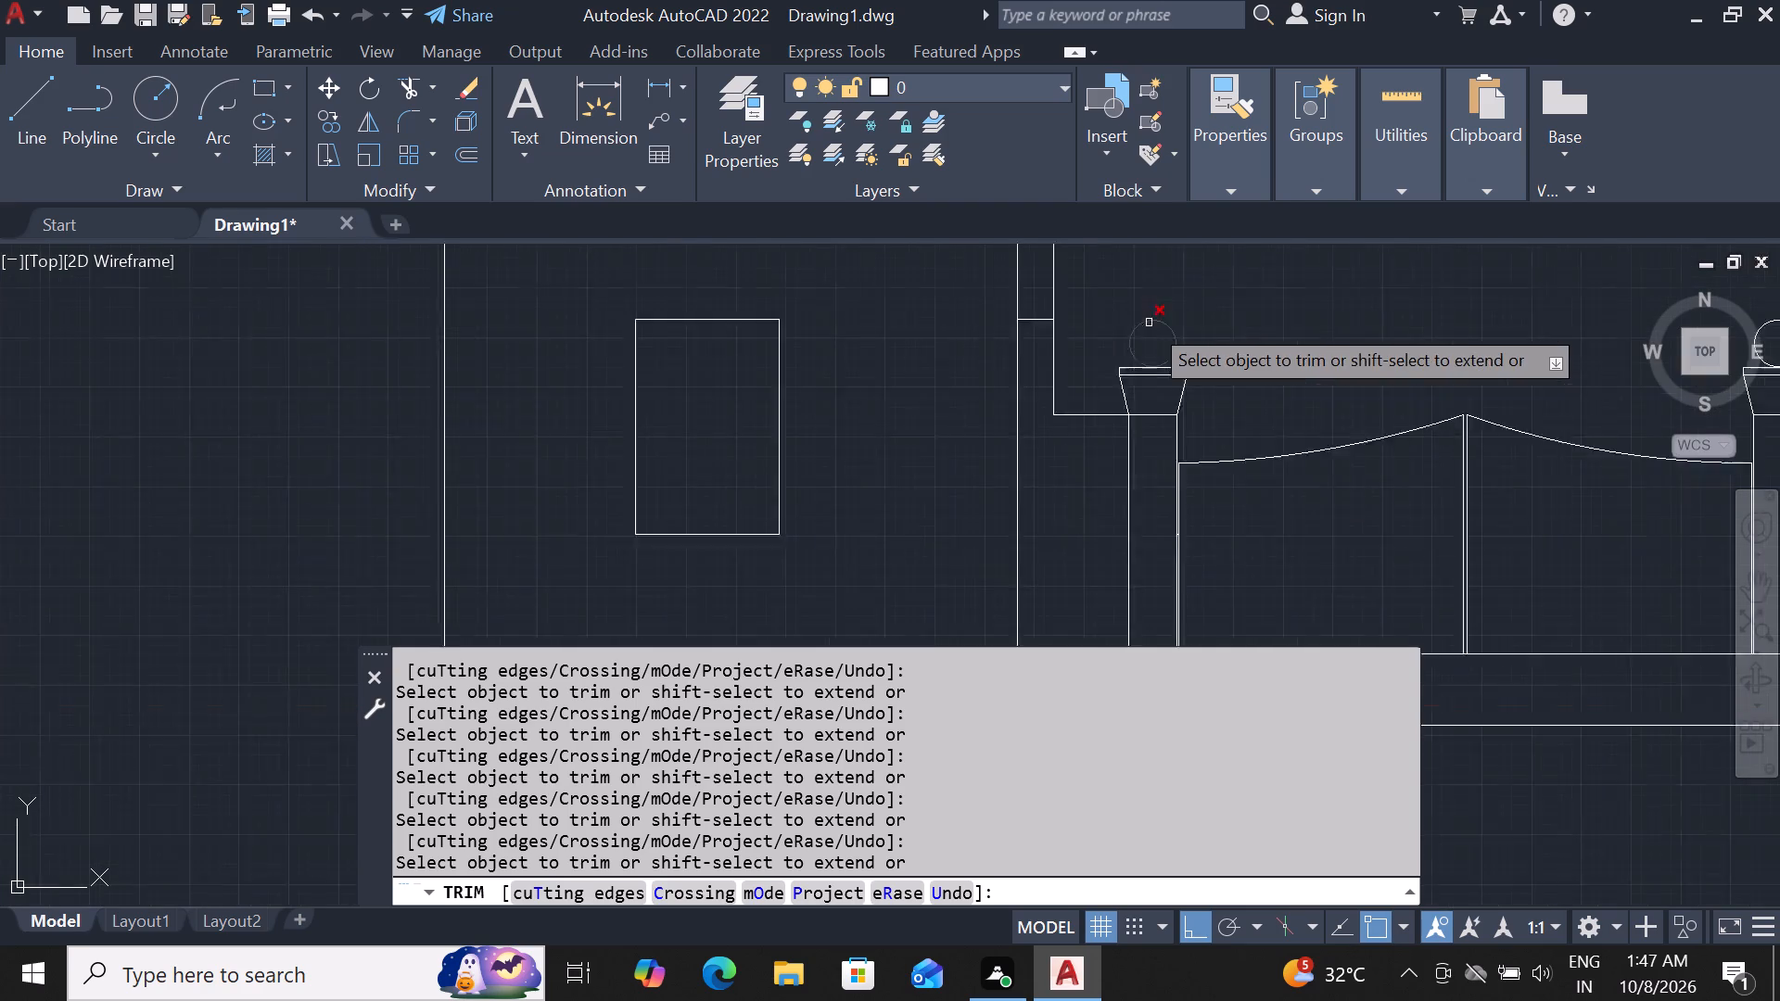
{"action": "left_click", "coordinate": [976, 321]}
{"action": "scroll", "coordinate": [915, 336], "scroll_direction": "down", "scroll_amount": 2}
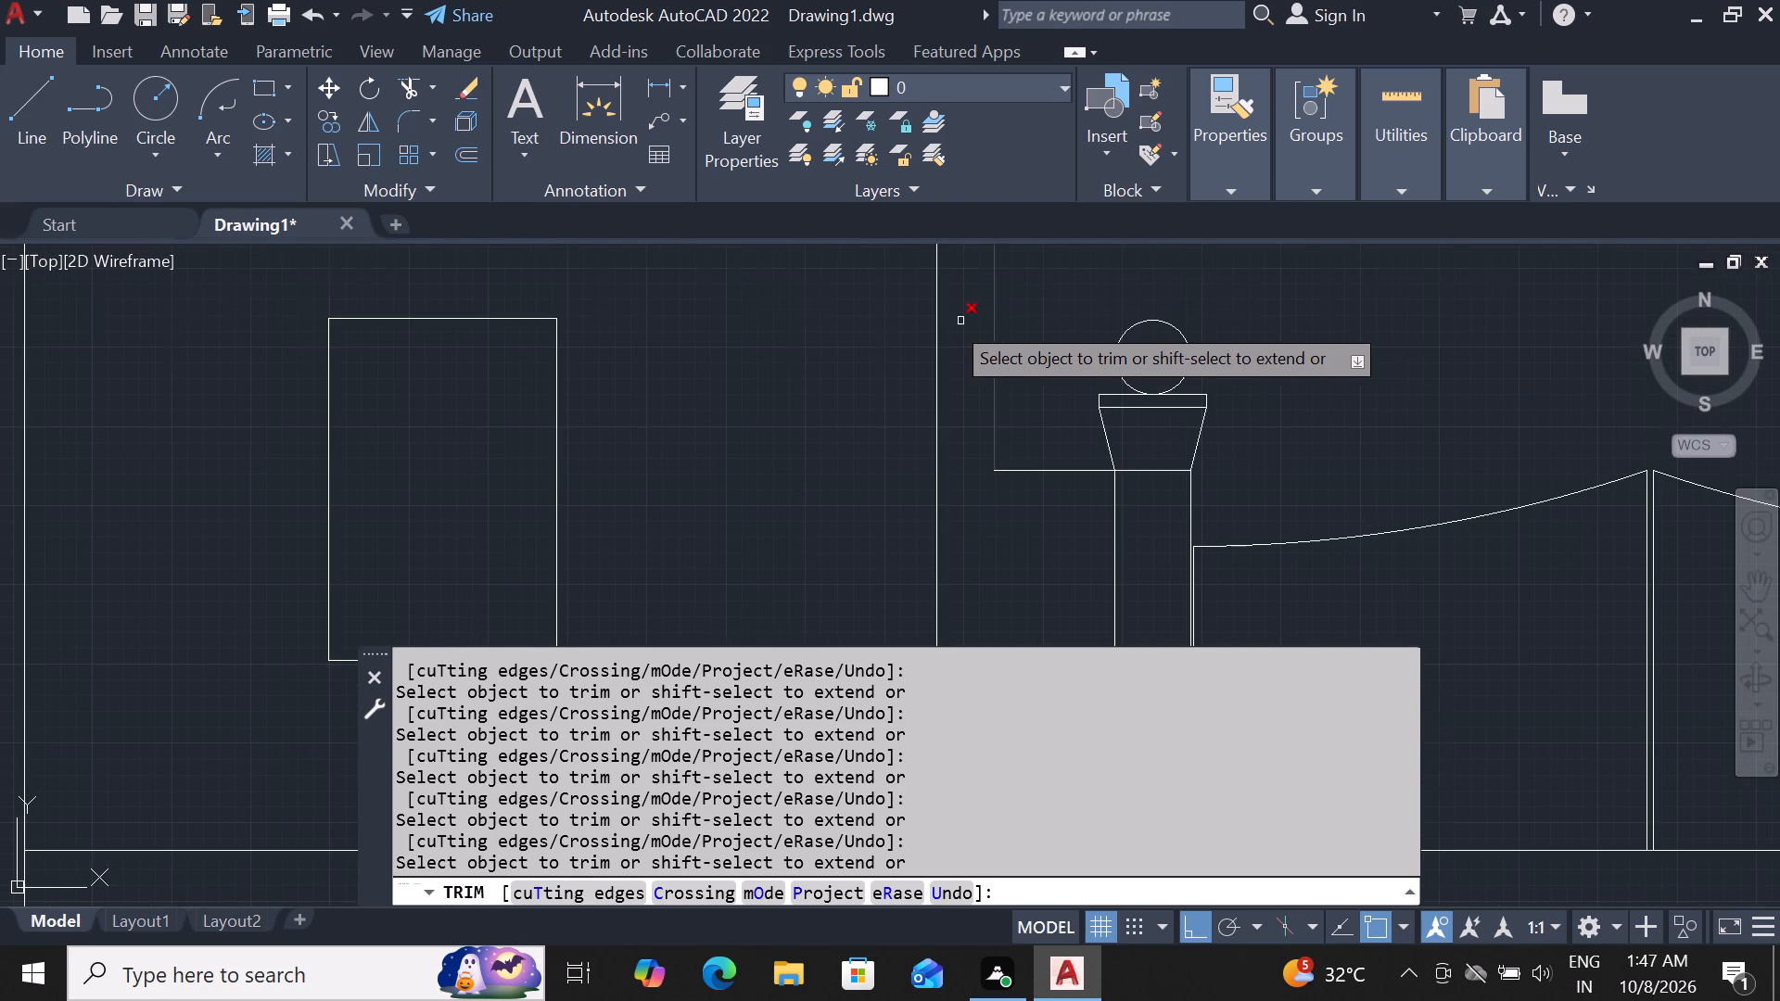
{"action": "scroll", "coordinate": [1485, 358], "scroll_direction": "up", "scroll_amount": 3}
{"action": "scroll", "coordinate": [1480, 359], "scroll_direction": "down", "scroll_amount": 3}
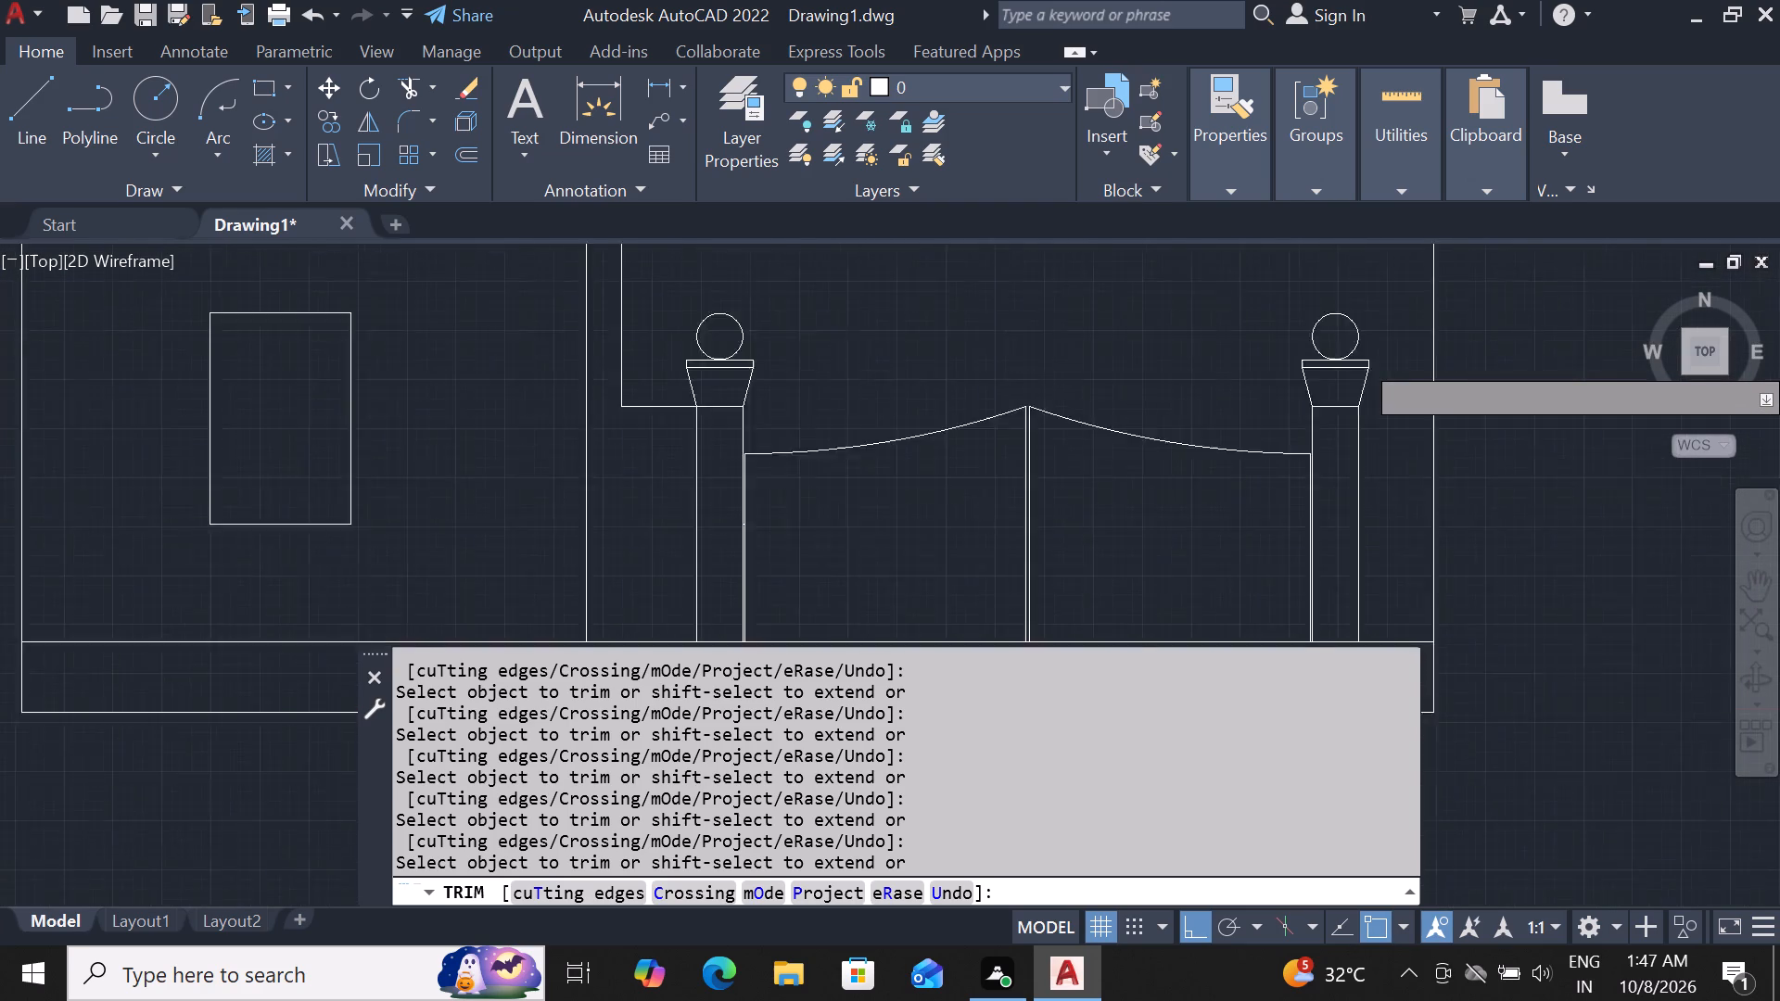
{"action": "scroll", "coordinate": [1470, 389], "scroll_direction": "down", "scroll_amount": 1}
{"action": "scroll", "coordinate": [1046, 437], "scroll_direction": "up", "scroll_amount": 2}
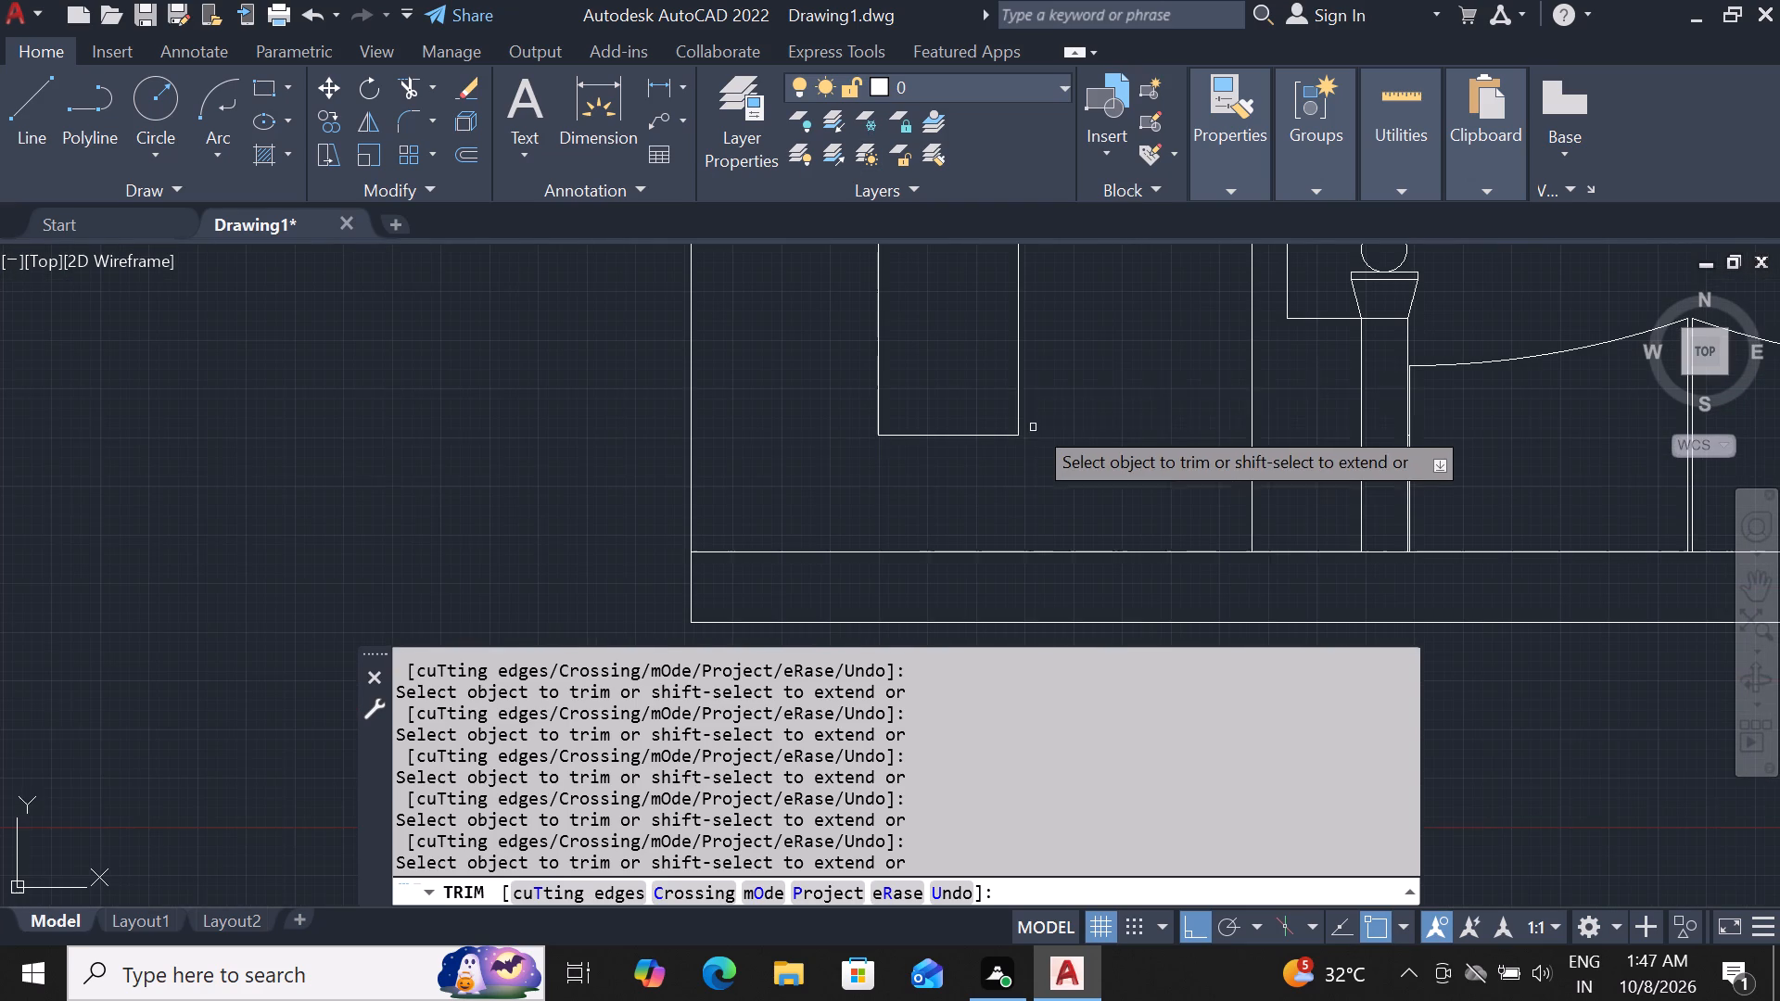
{"action": "key", "text": "Escape"}
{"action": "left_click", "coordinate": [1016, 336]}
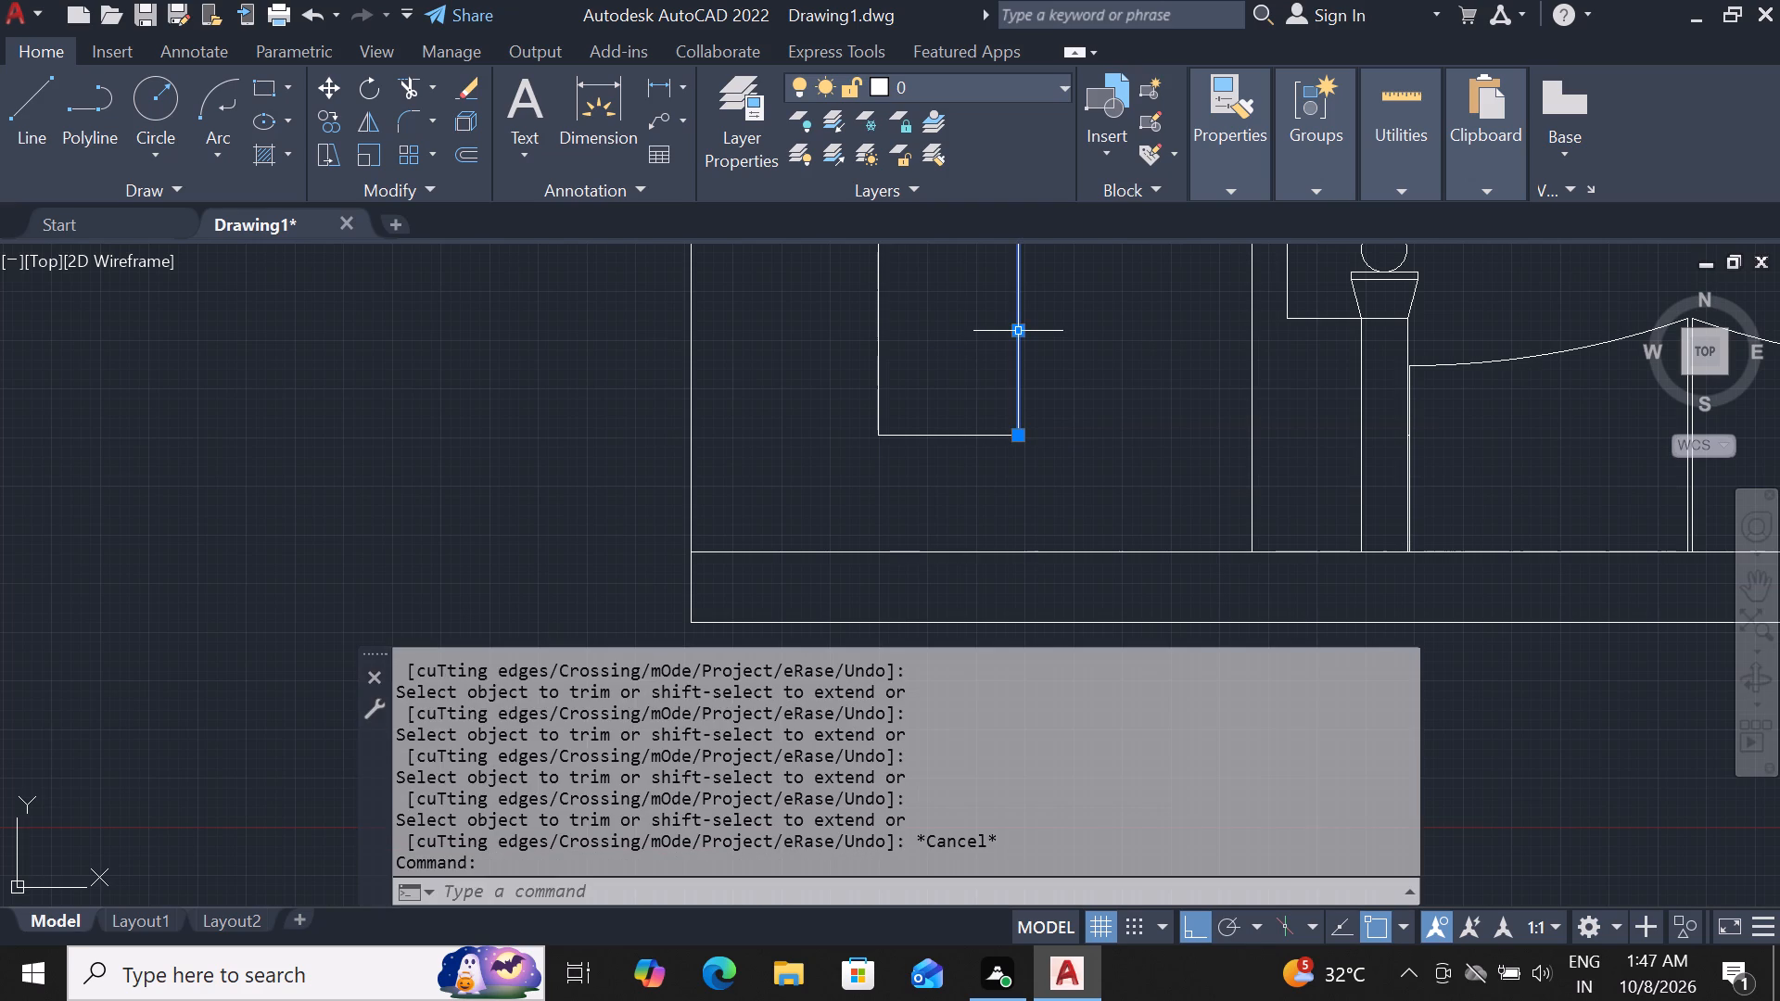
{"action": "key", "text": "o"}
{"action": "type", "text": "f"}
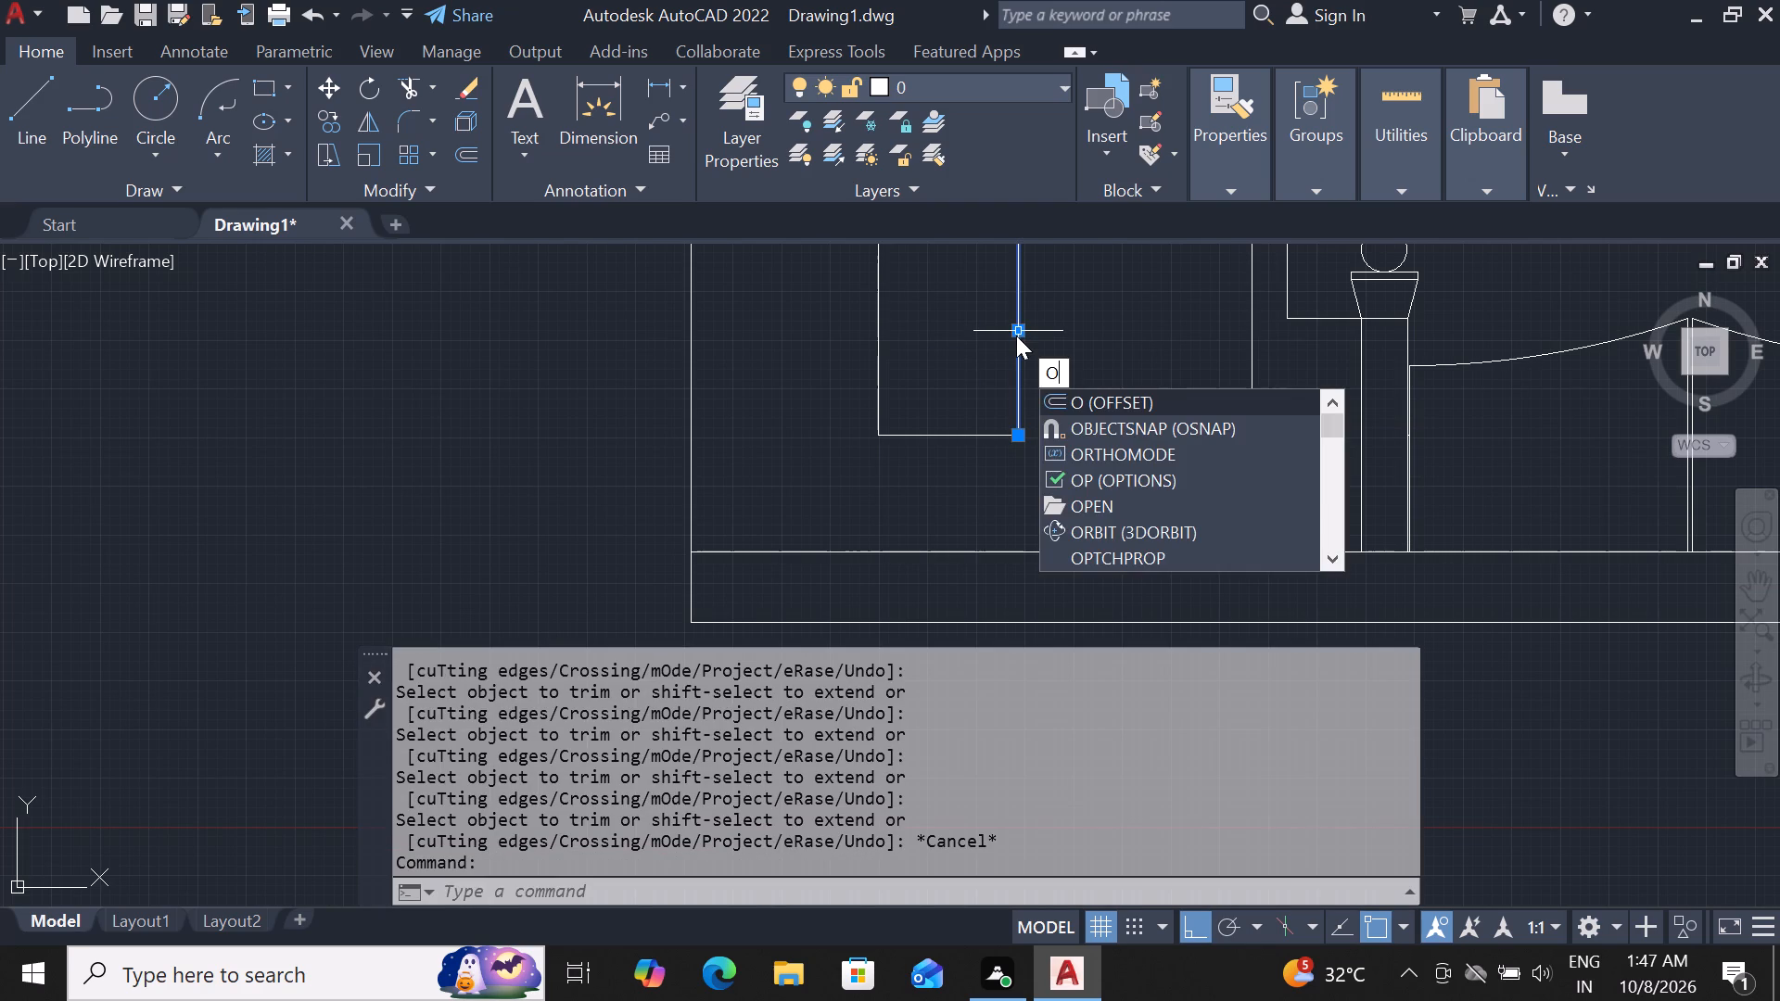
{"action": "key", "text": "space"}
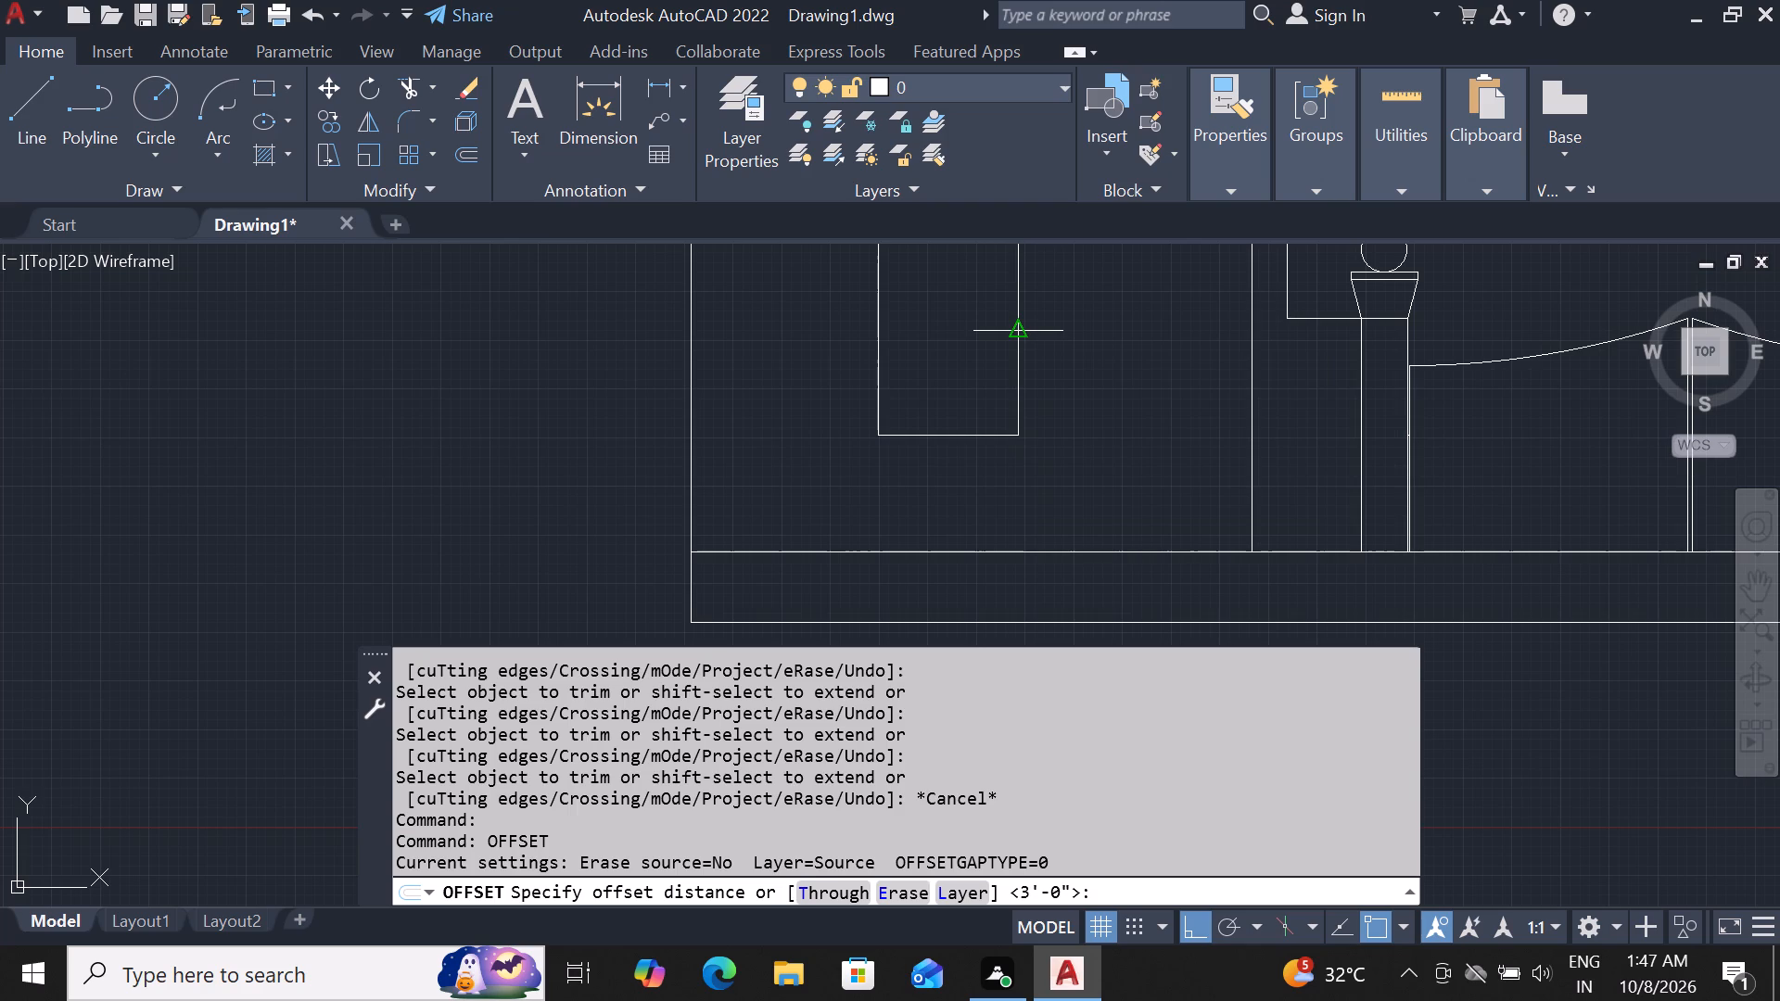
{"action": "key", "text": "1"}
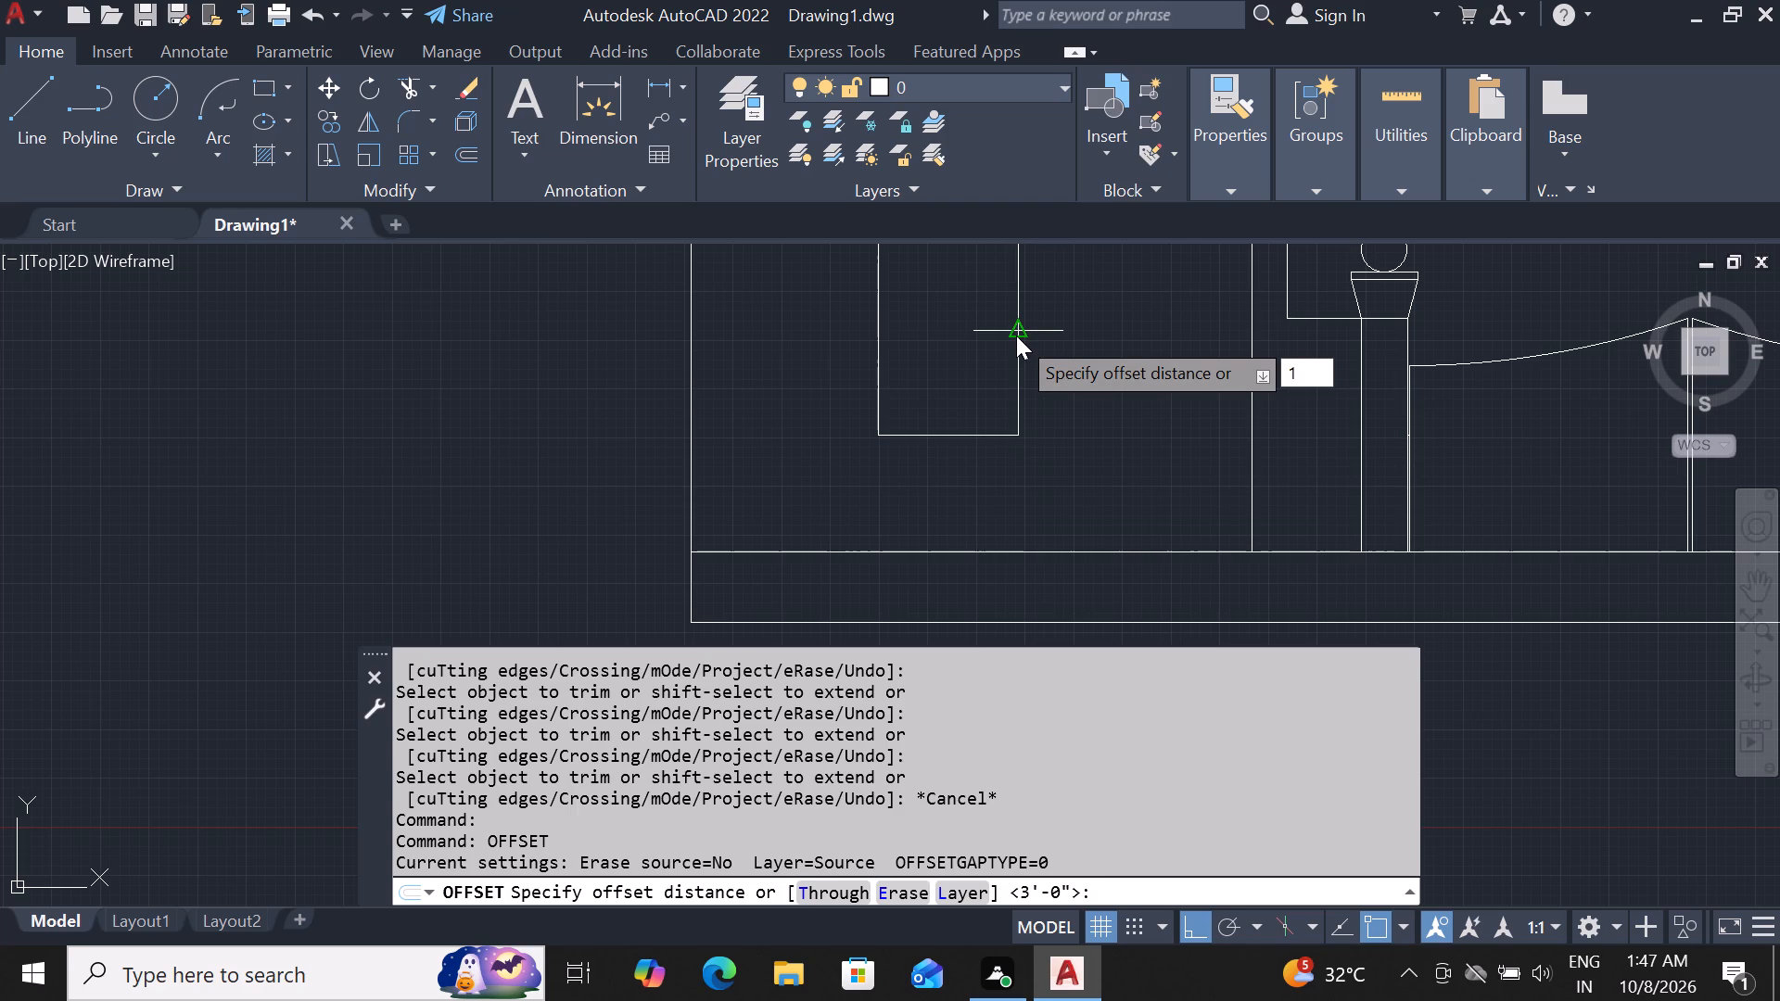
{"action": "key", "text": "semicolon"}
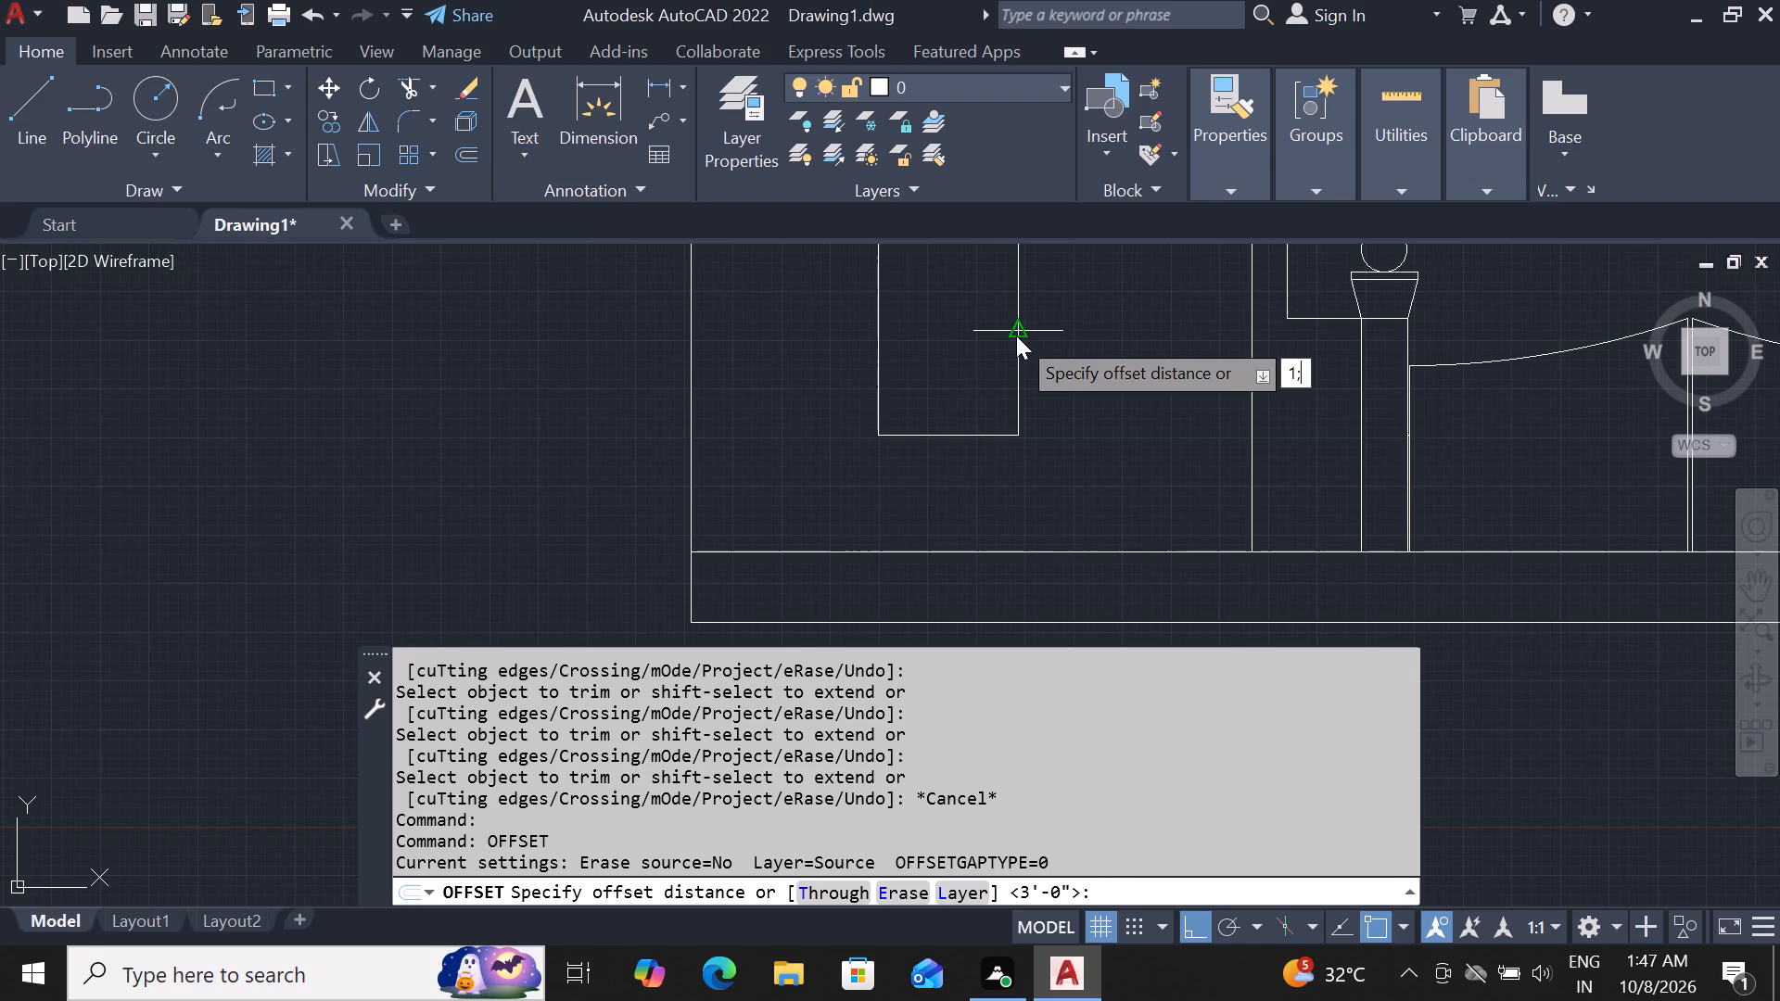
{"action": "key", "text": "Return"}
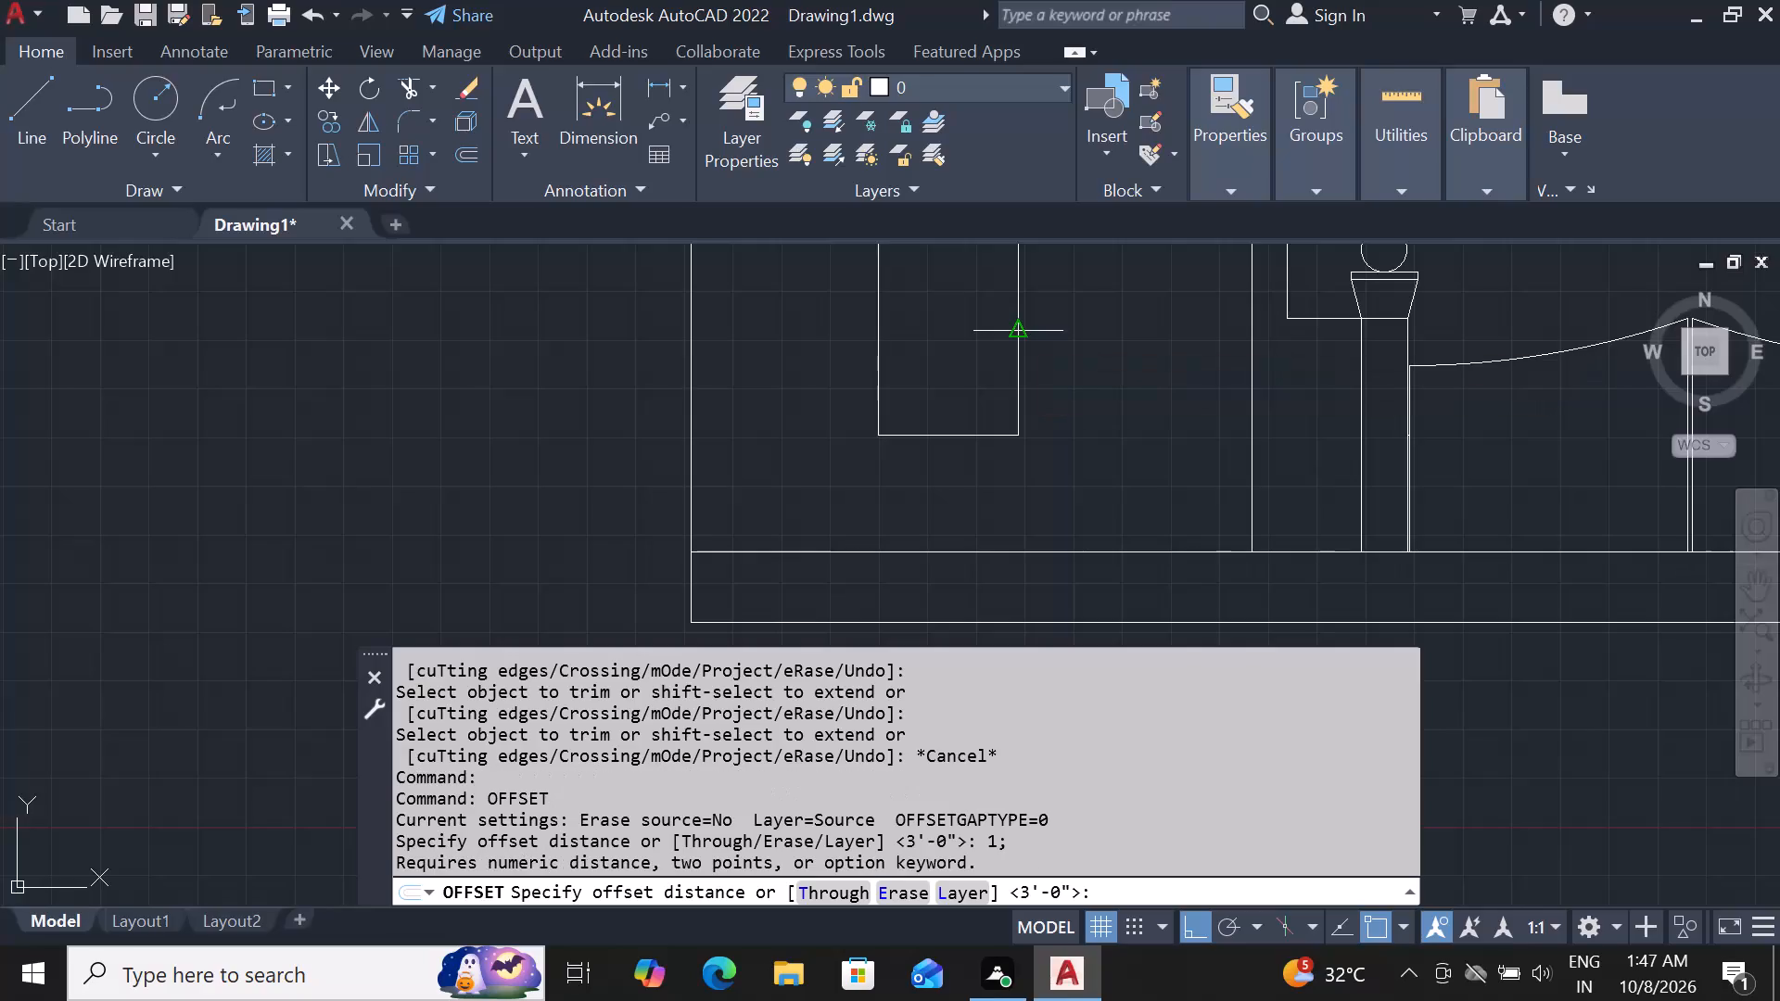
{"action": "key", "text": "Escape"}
Offset the opening's vertical edge nearest the gate by 1' outward, toward the gate.
{"action": "type", "text": "of 1'"}
{"action": "key", "text": "Return"}
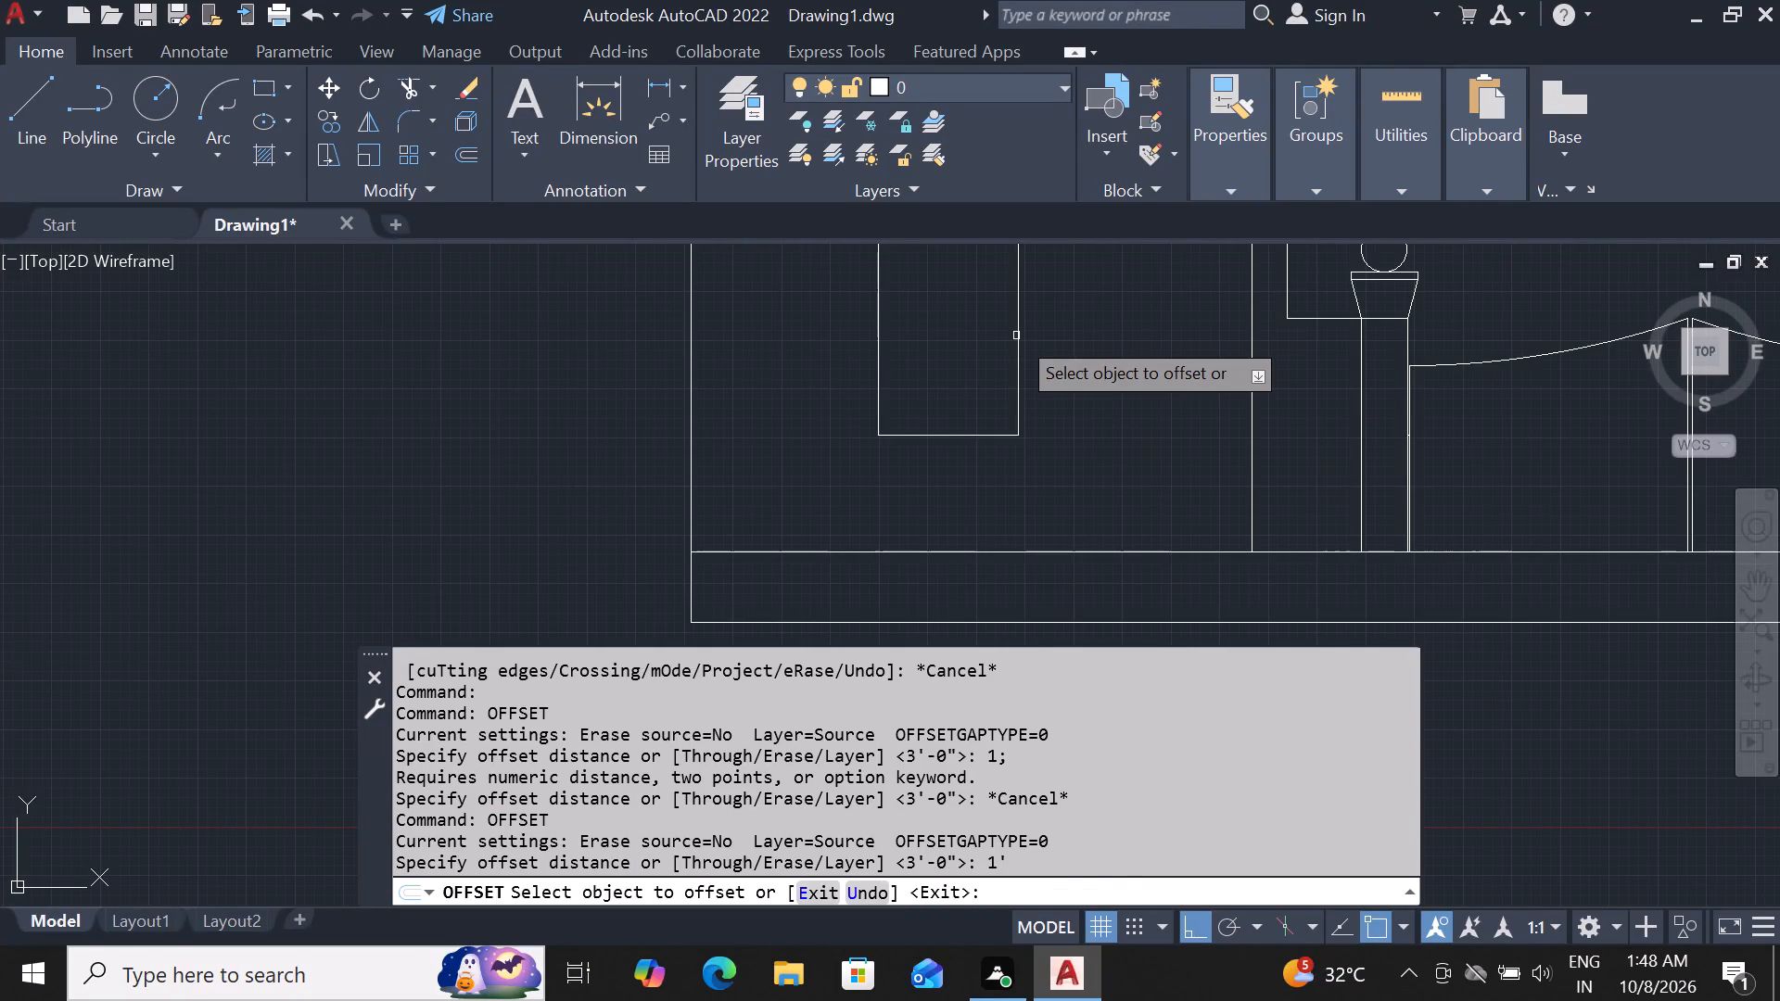
{"action": "left_click", "coordinate": [1016, 336]}
{"action": "left_click", "coordinate": [1063, 328]}
{"action": "scroll", "coordinate": [973, 448], "scroll_direction": "down", "scroll_amount": 3}
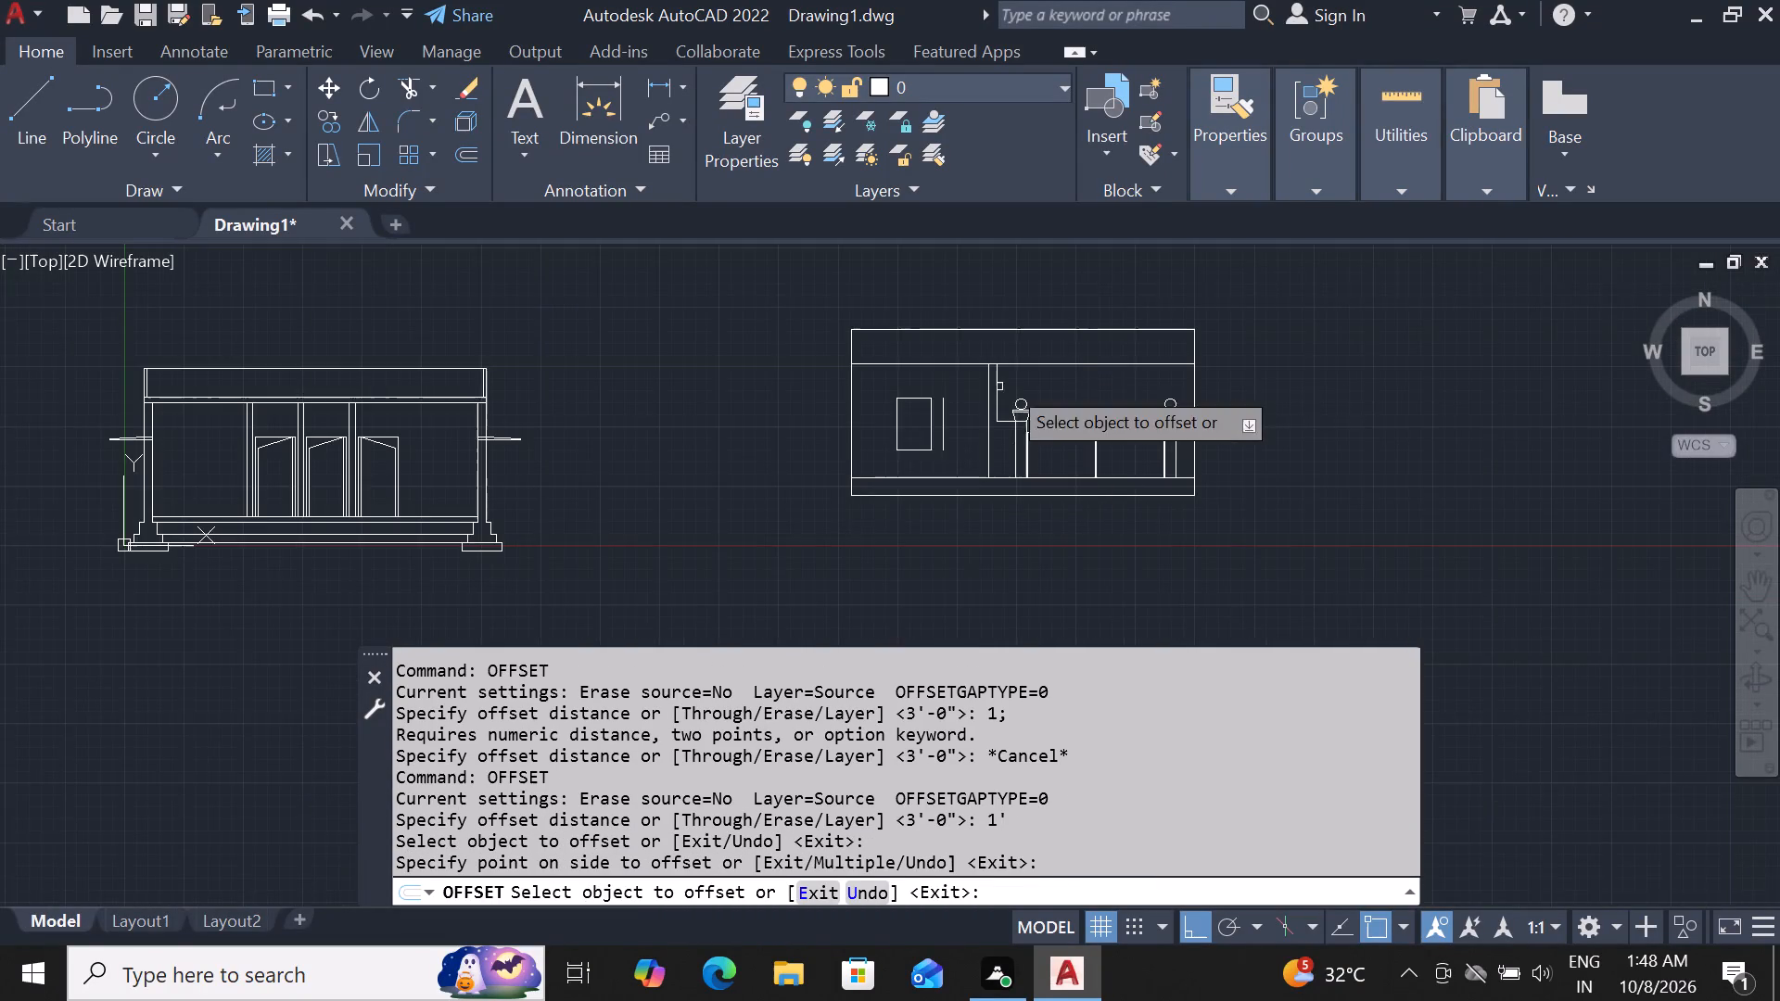
{"action": "scroll", "coordinate": [1085, 387], "scroll_direction": "up", "scroll_amount": 2}
{"action": "key", "text": "Escape"}
Extend the opening's top and bottom edges to meet the new vertical line on the gate side.
{"action": "key", "text": "e"}
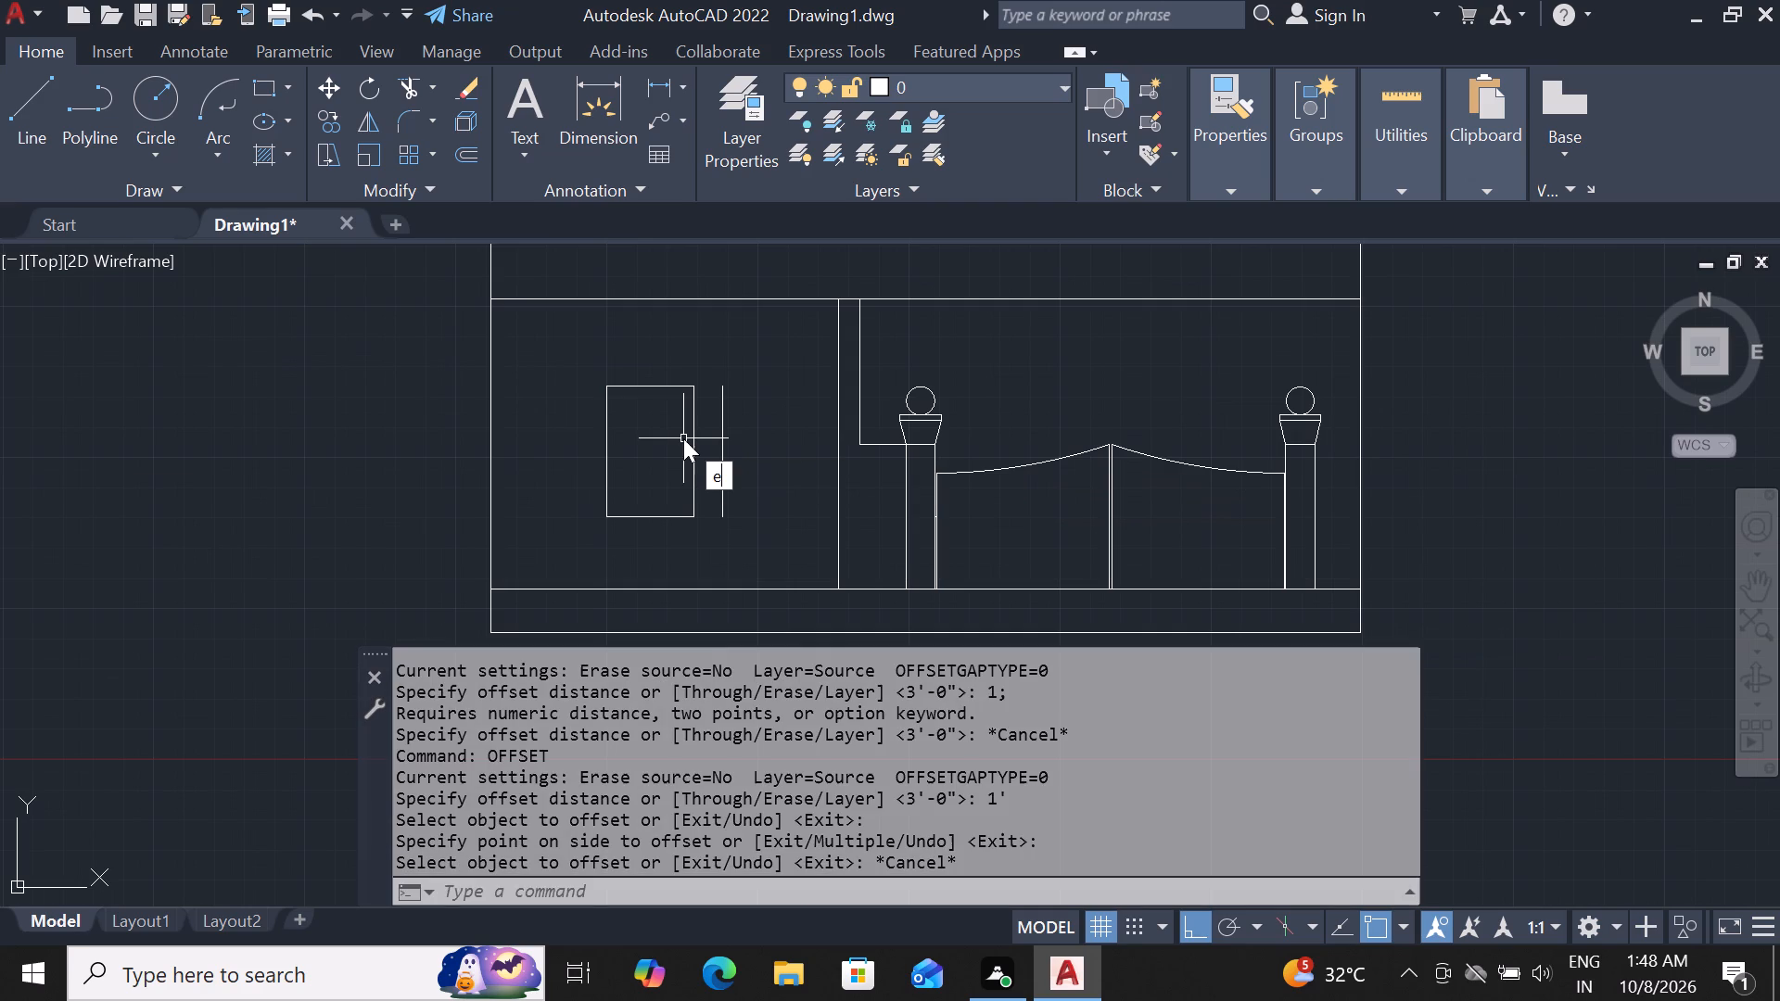
{"action": "key", "text": "x"}
{"action": "key", "text": "space"}
{"action": "key", "text": "space"}
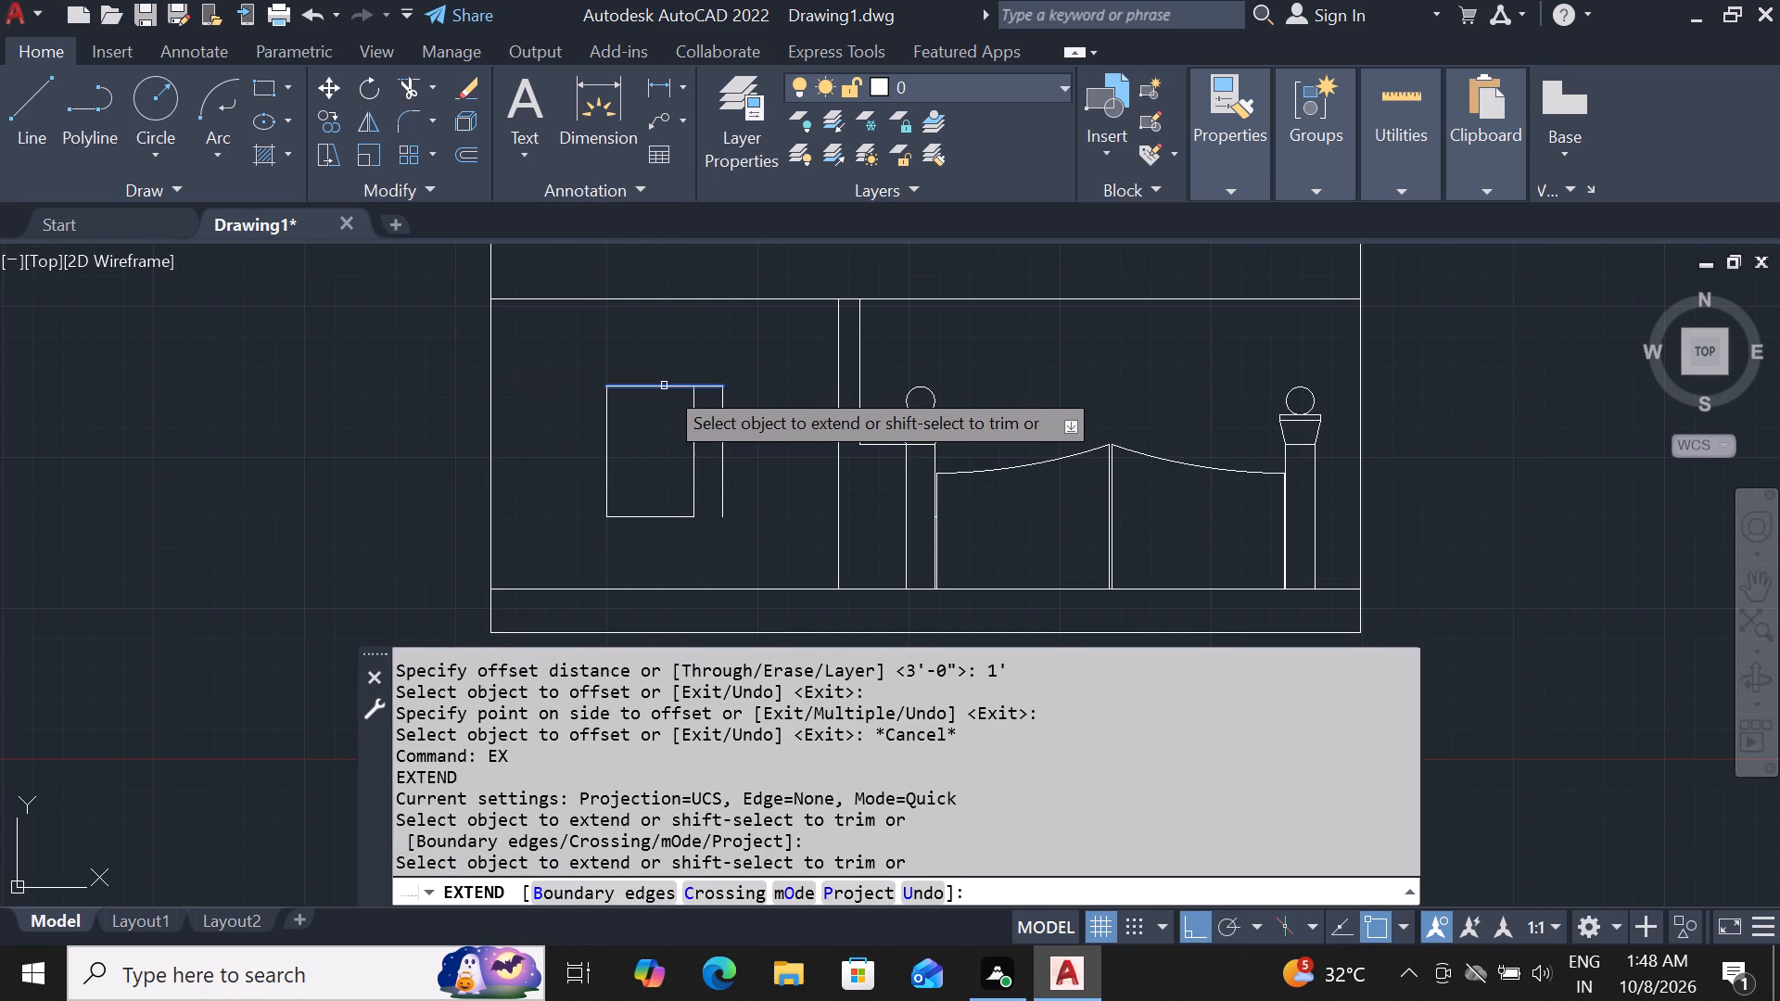
{"action": "left_click", "coordinate": [664, 386]}
{"action": "left_click", "coordinate": [672, 514]}
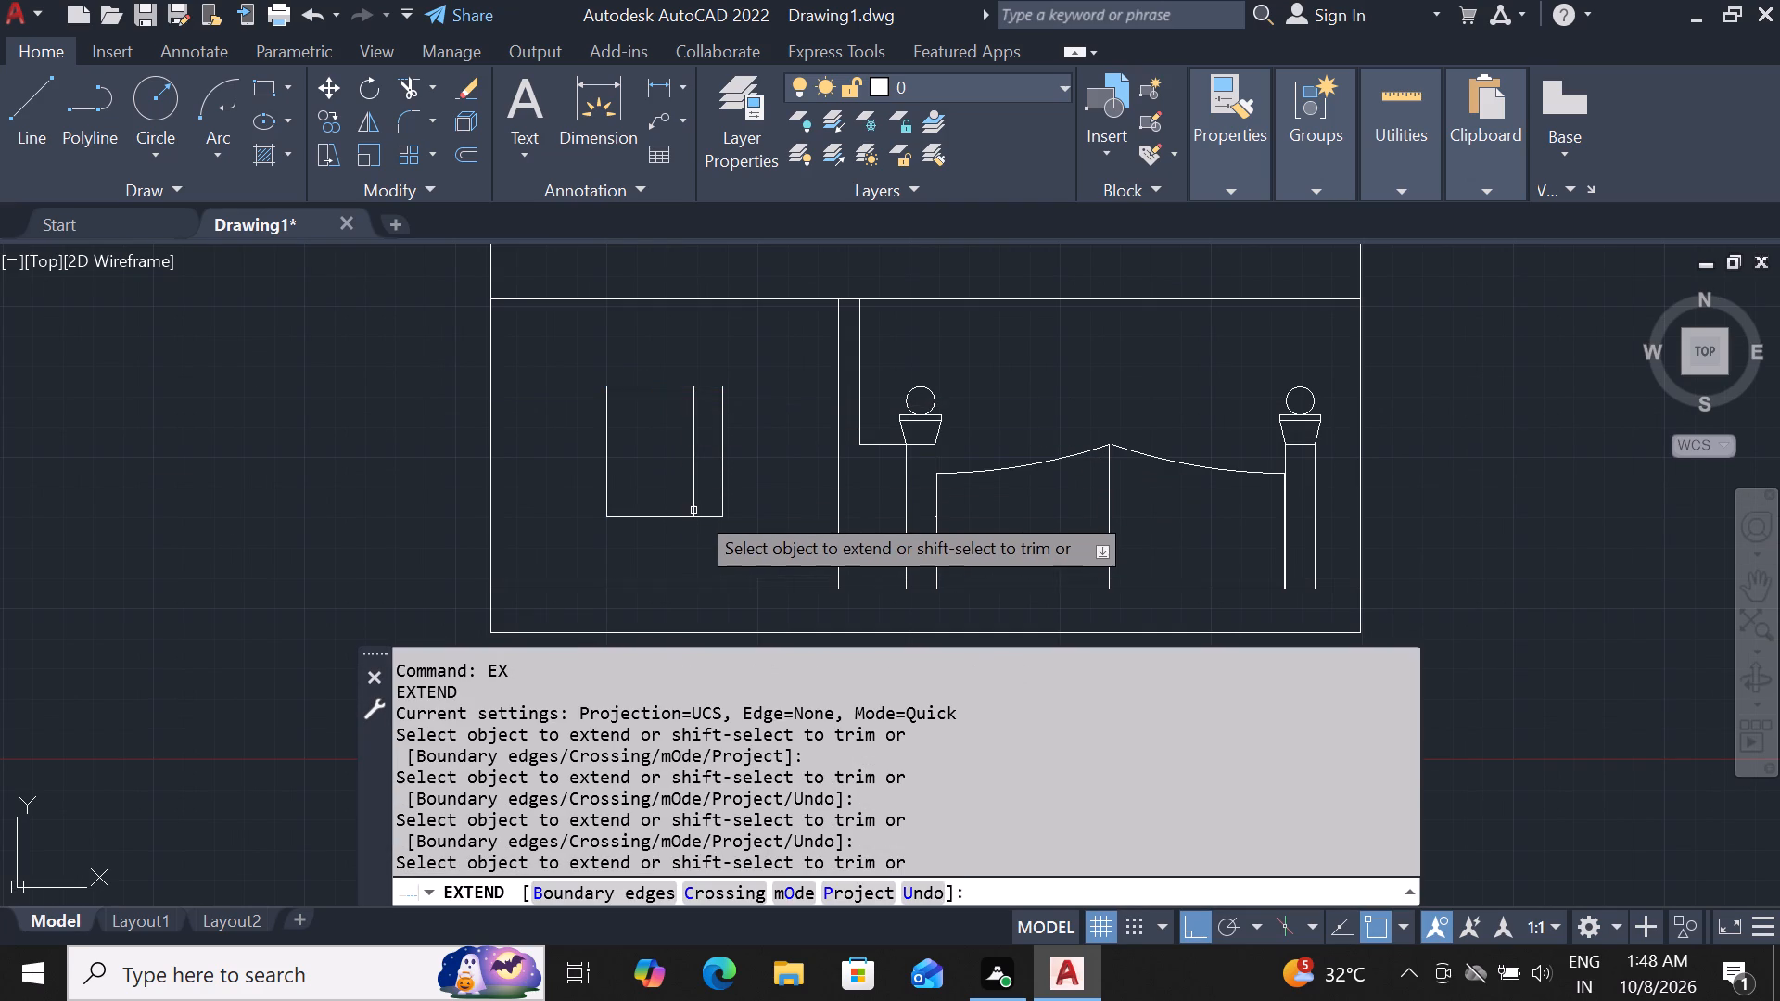
{"action": "key", "text": "Escape"}
Erase the opening's former gate-side edge, now inside the widened rectangle.
{"action": "left_click", "coordinate": [693, 501]}
{"action": "key", "text": "Delete"}
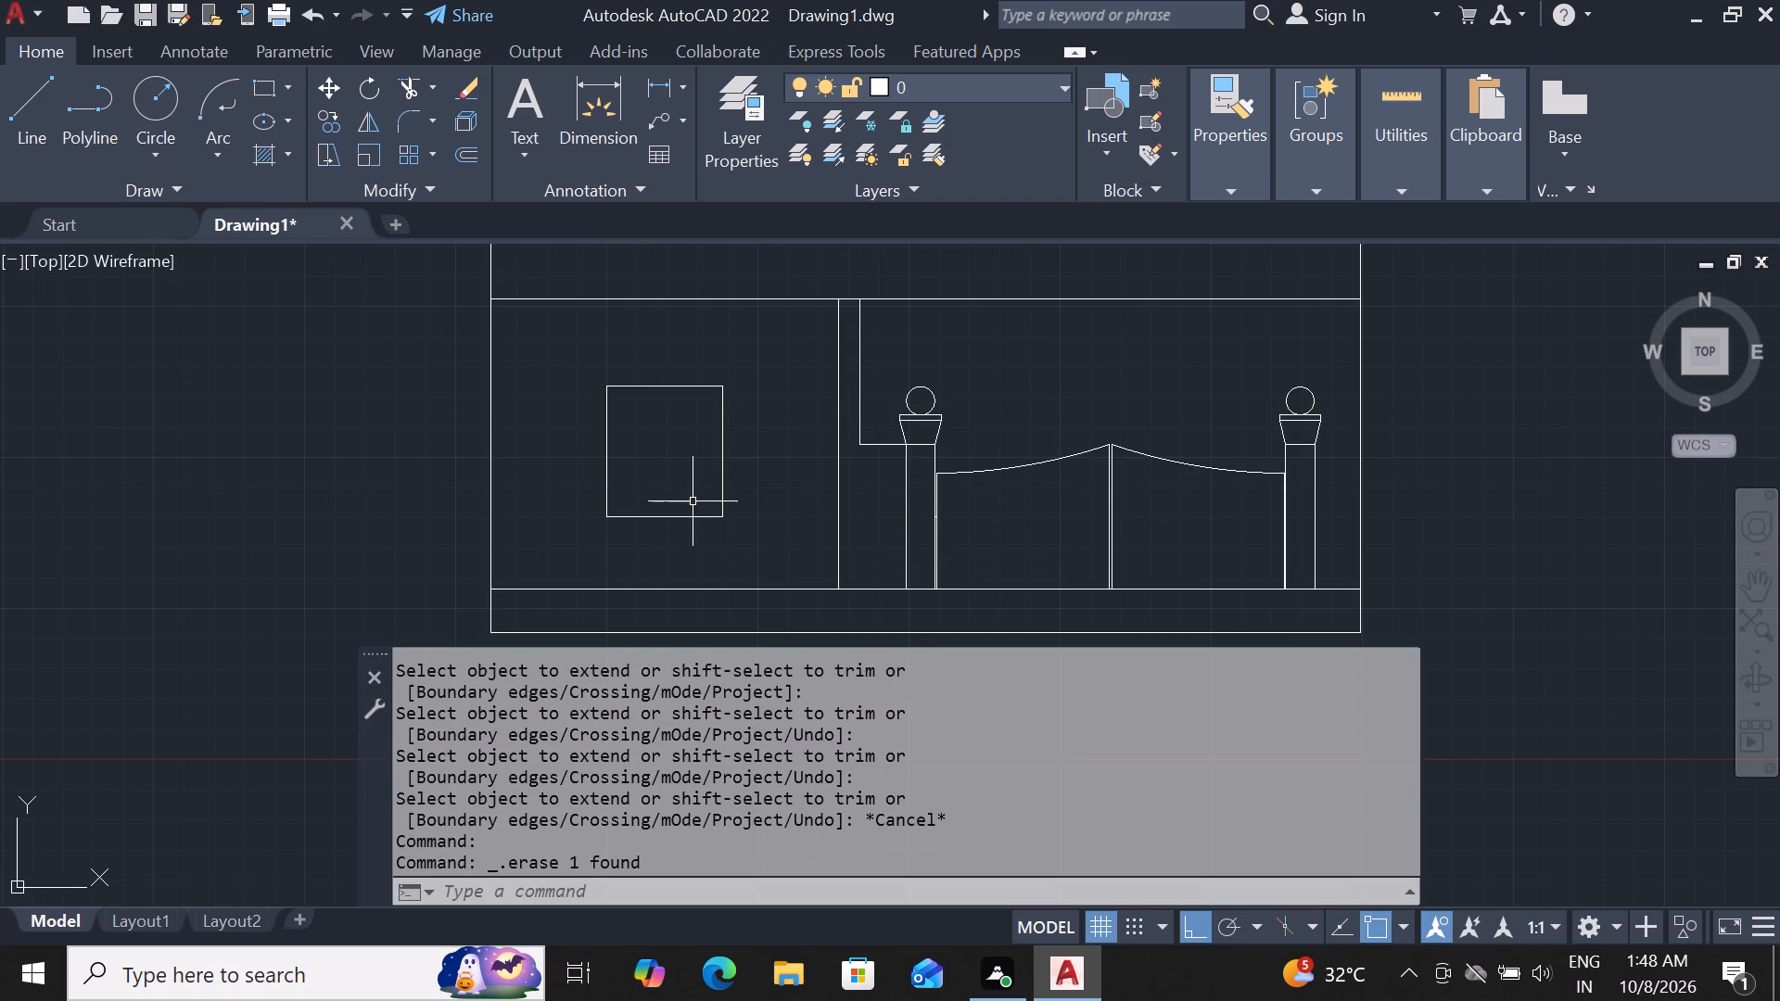
Draw a vertical line through the opening from the midpoint of its top edge to its bottom edge.
{"action": "scroll", "coordinate": [707, 468], "scroll_direction": "up", "scroll_amount": 2}
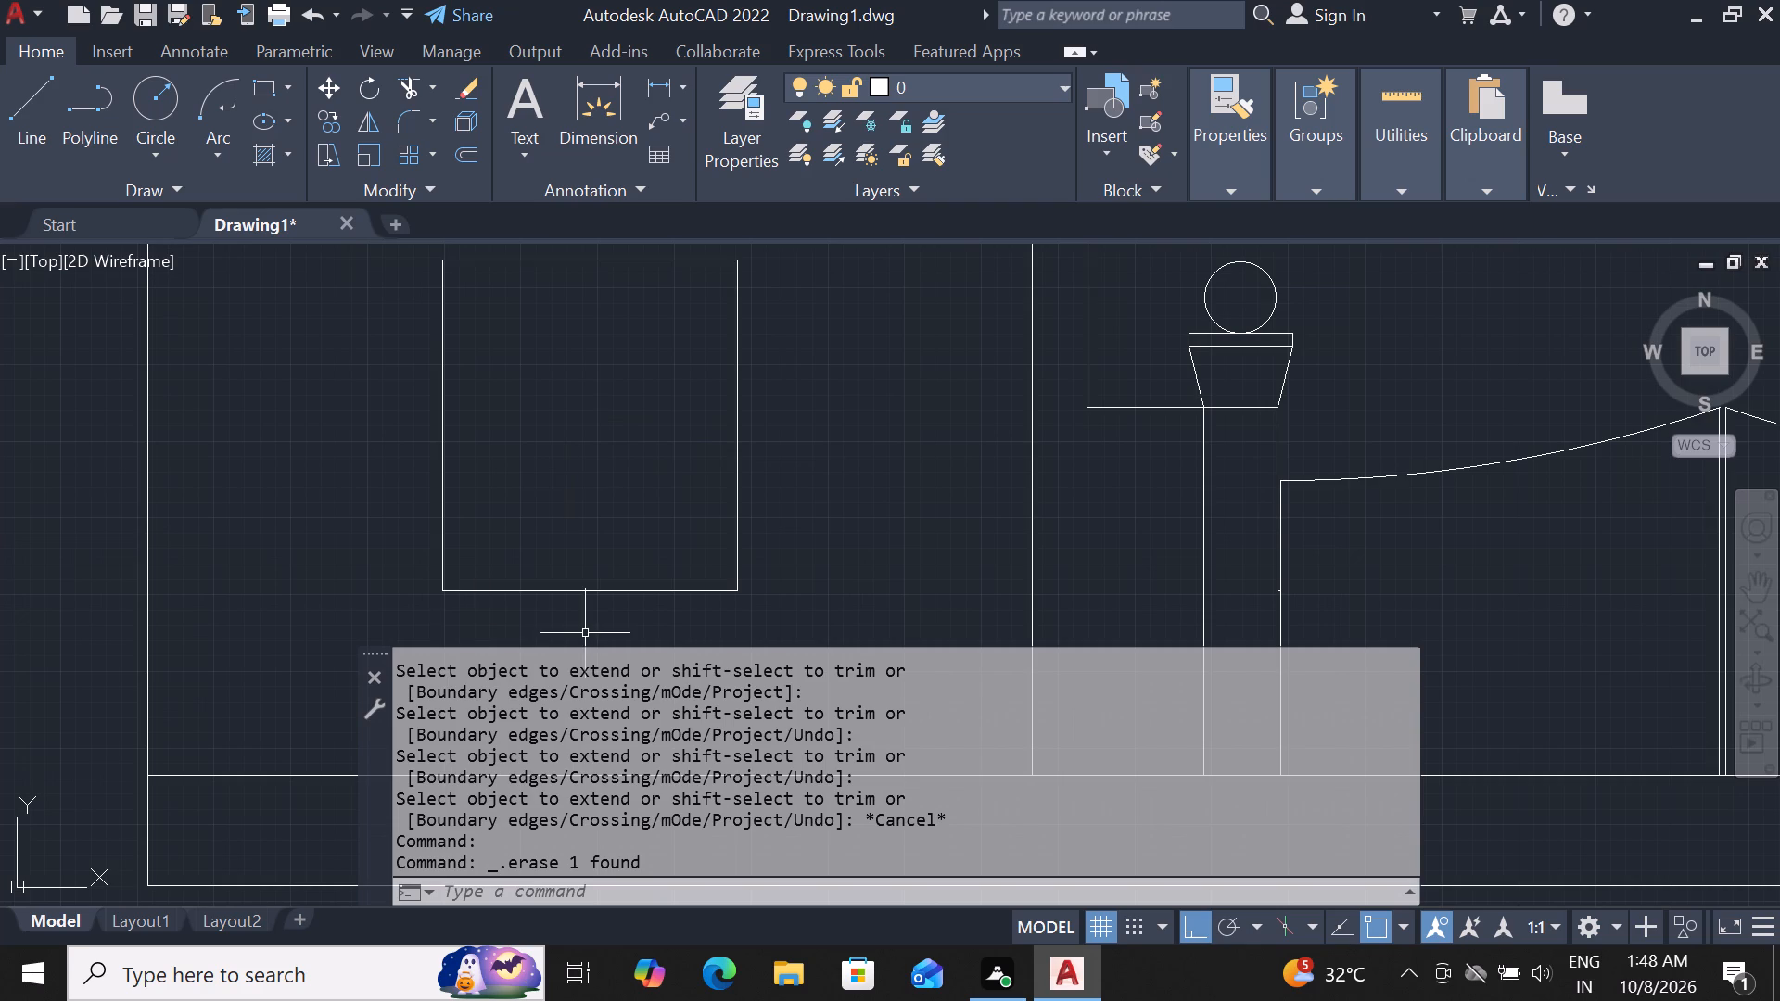
{"action": "key", "text": "l"}
{"action": "key", "text": "space"}
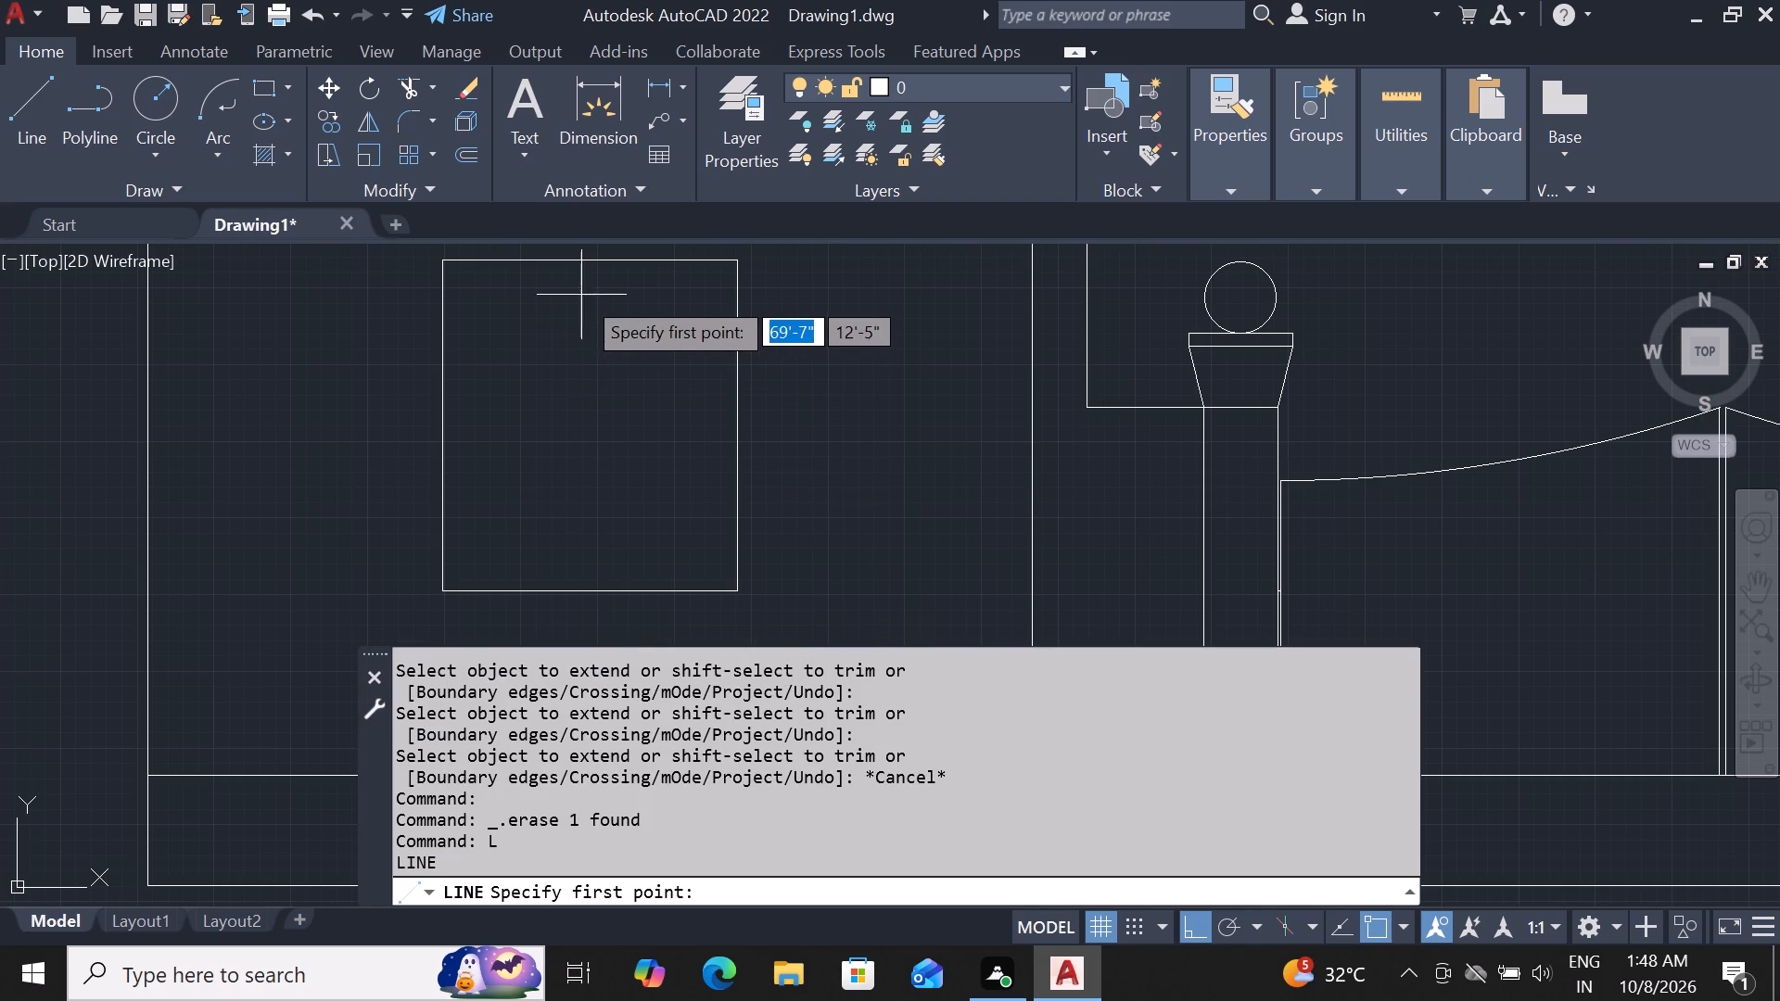
{"action": "left_click", "coordinate": [591, 260]}
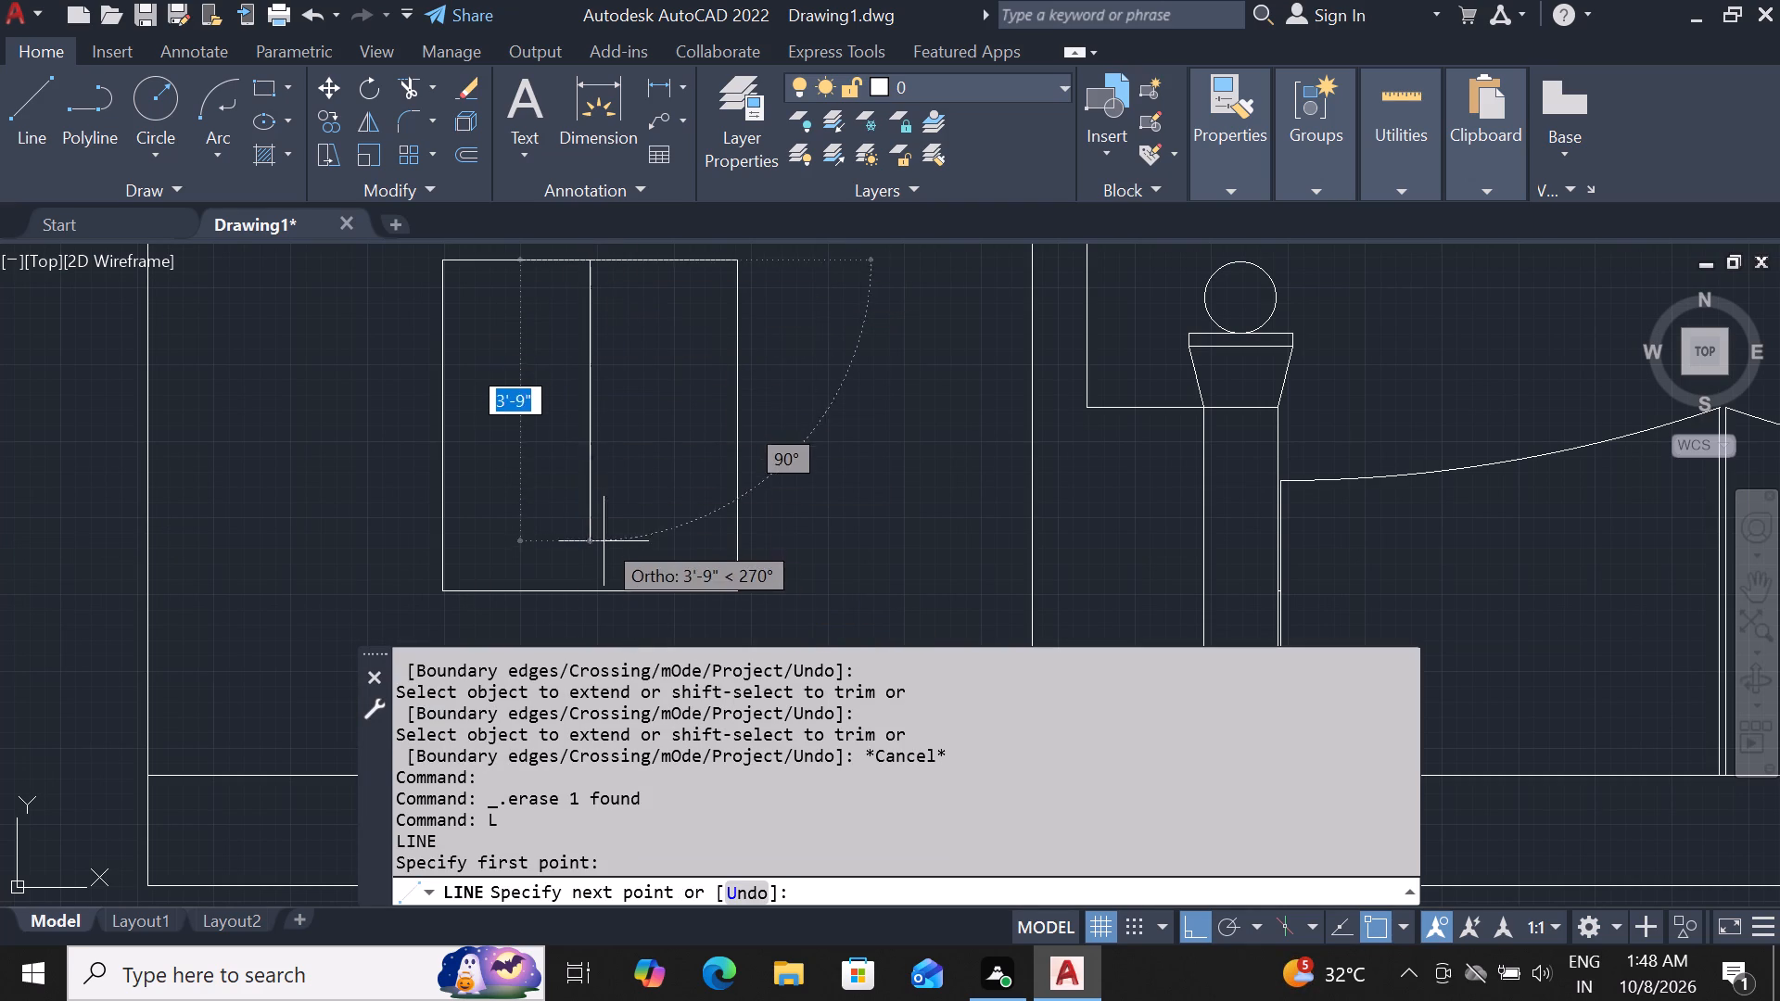
{"action": "left_click", "coordinate": [591, 588]}
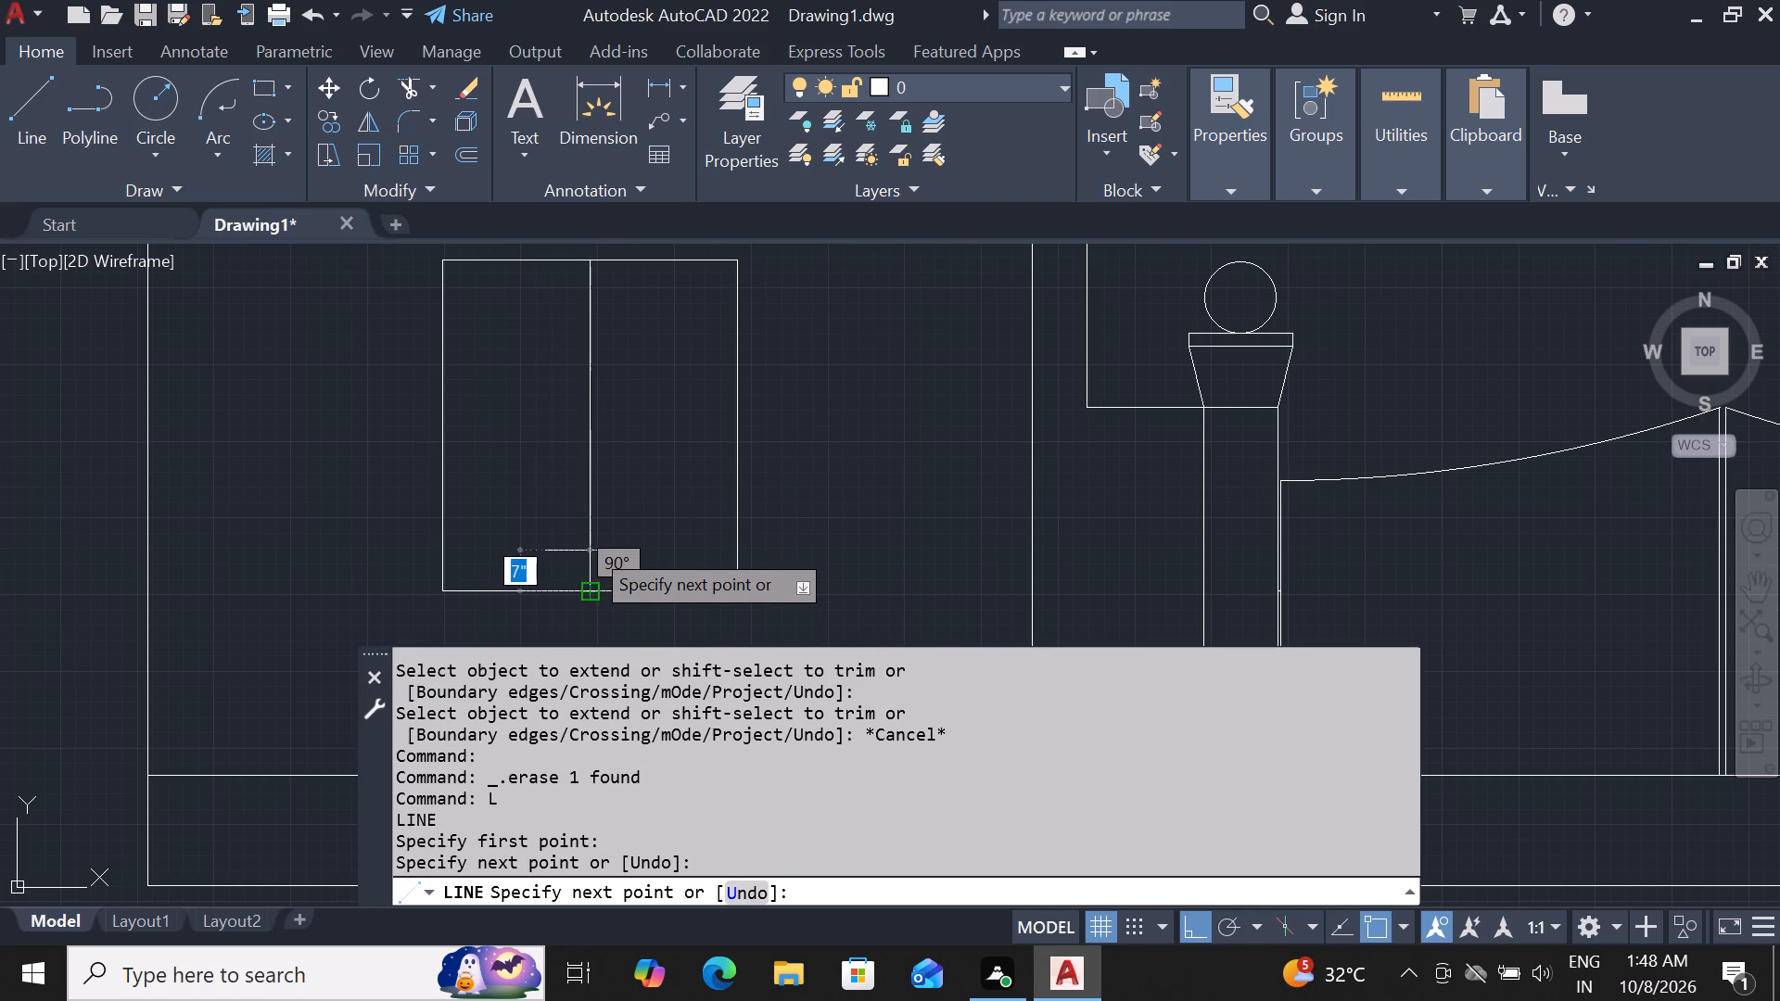
{"action": "scroll", "coordinate": [594, 527], "scroll_direction": "up", "scroll_amount": 1}
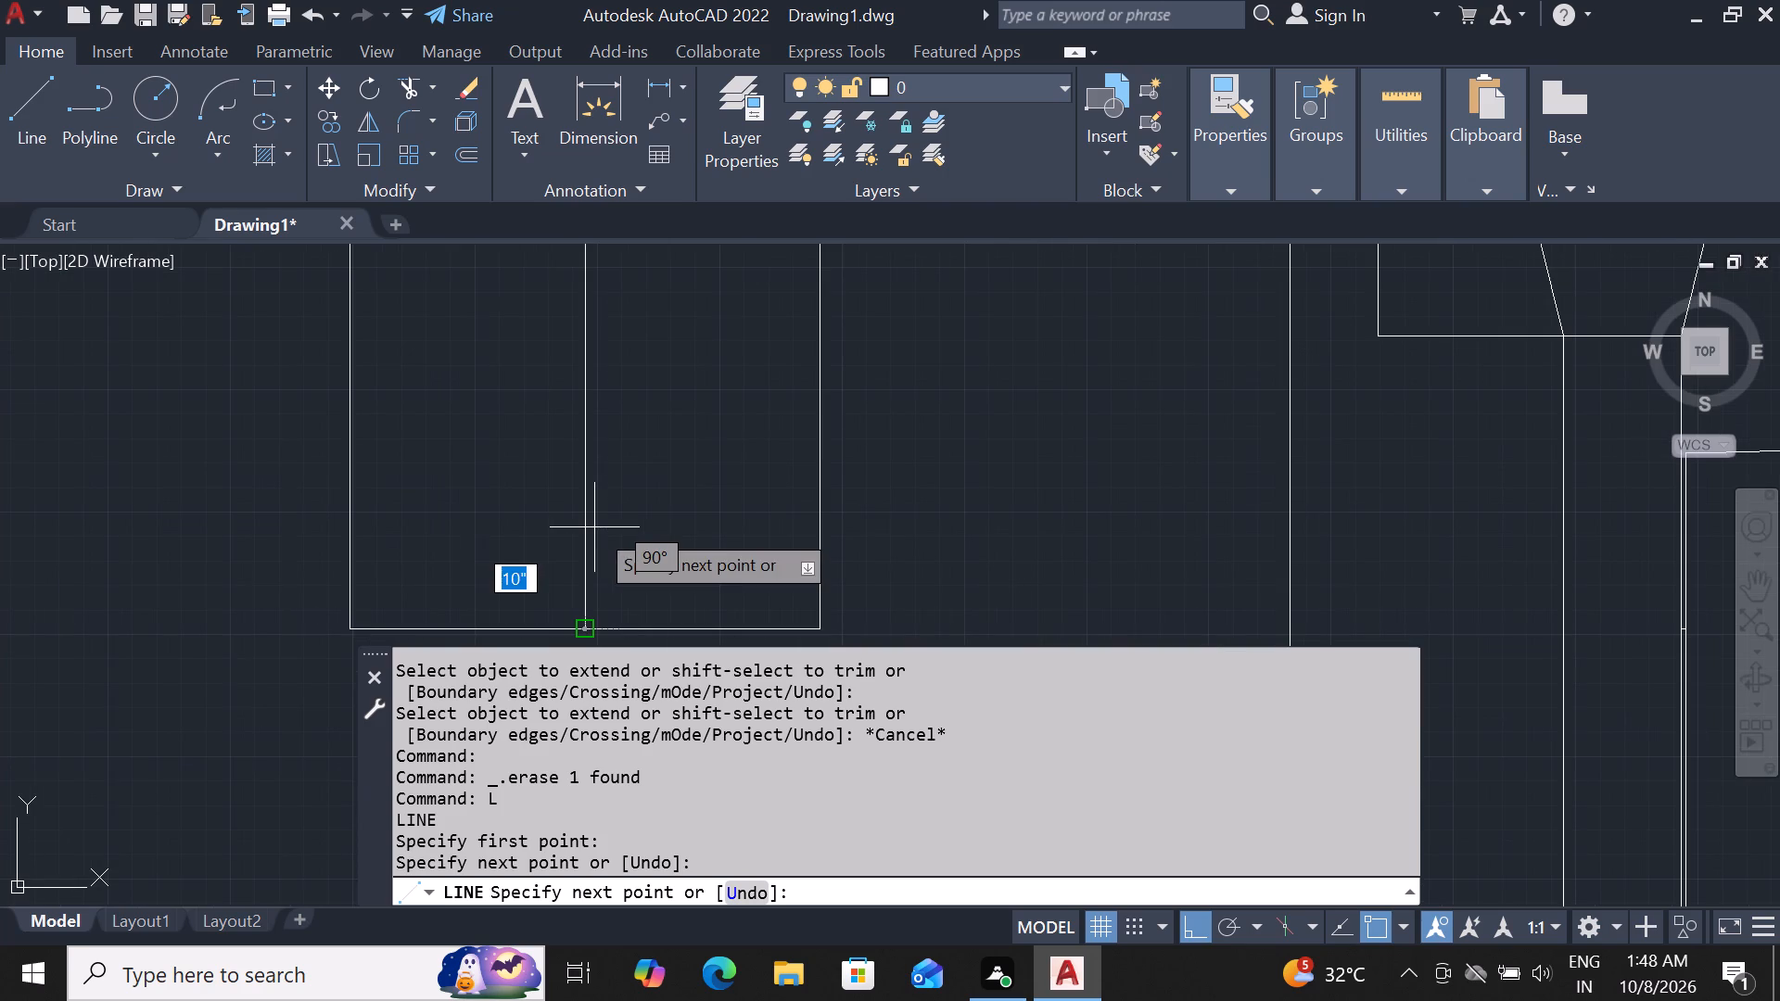
{"action": "key", "text": "Escape"}
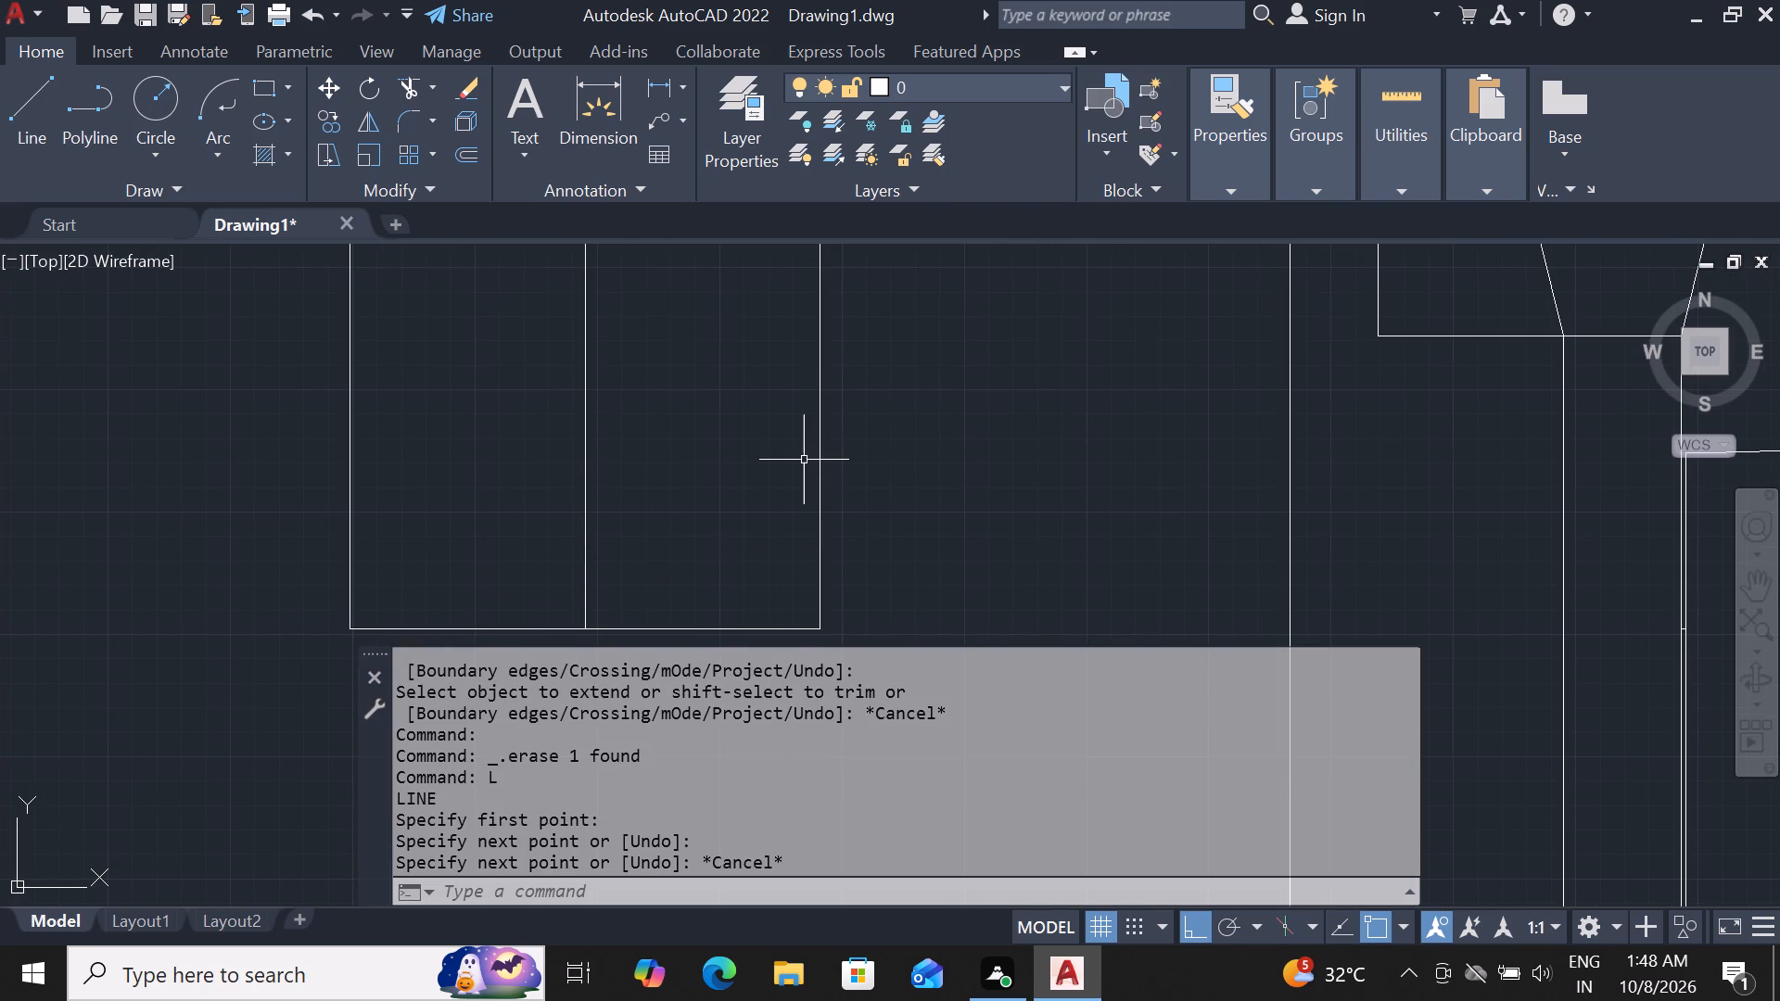
Offset all four edges of the opening 3" inward to form the window frame.
{"action": "left_click", "coordinate": [818, 460]}
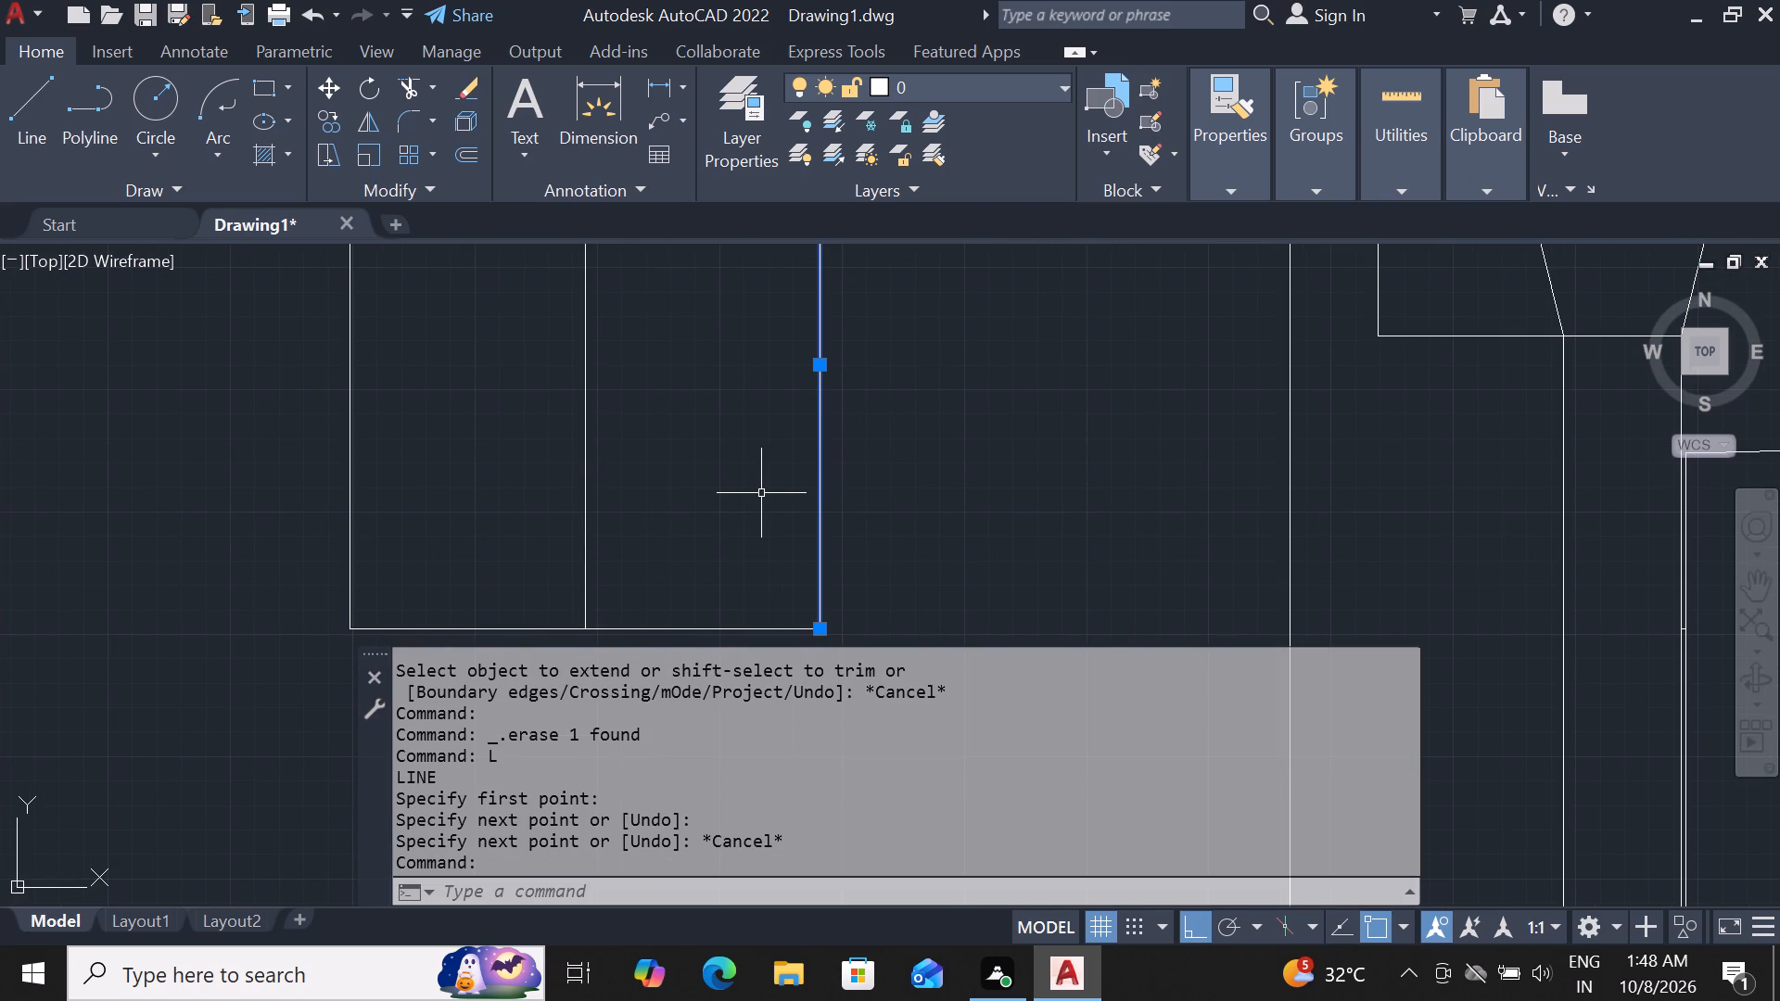
{"action": "type", "text": "of"}
{"action": "key", "text": "space"}
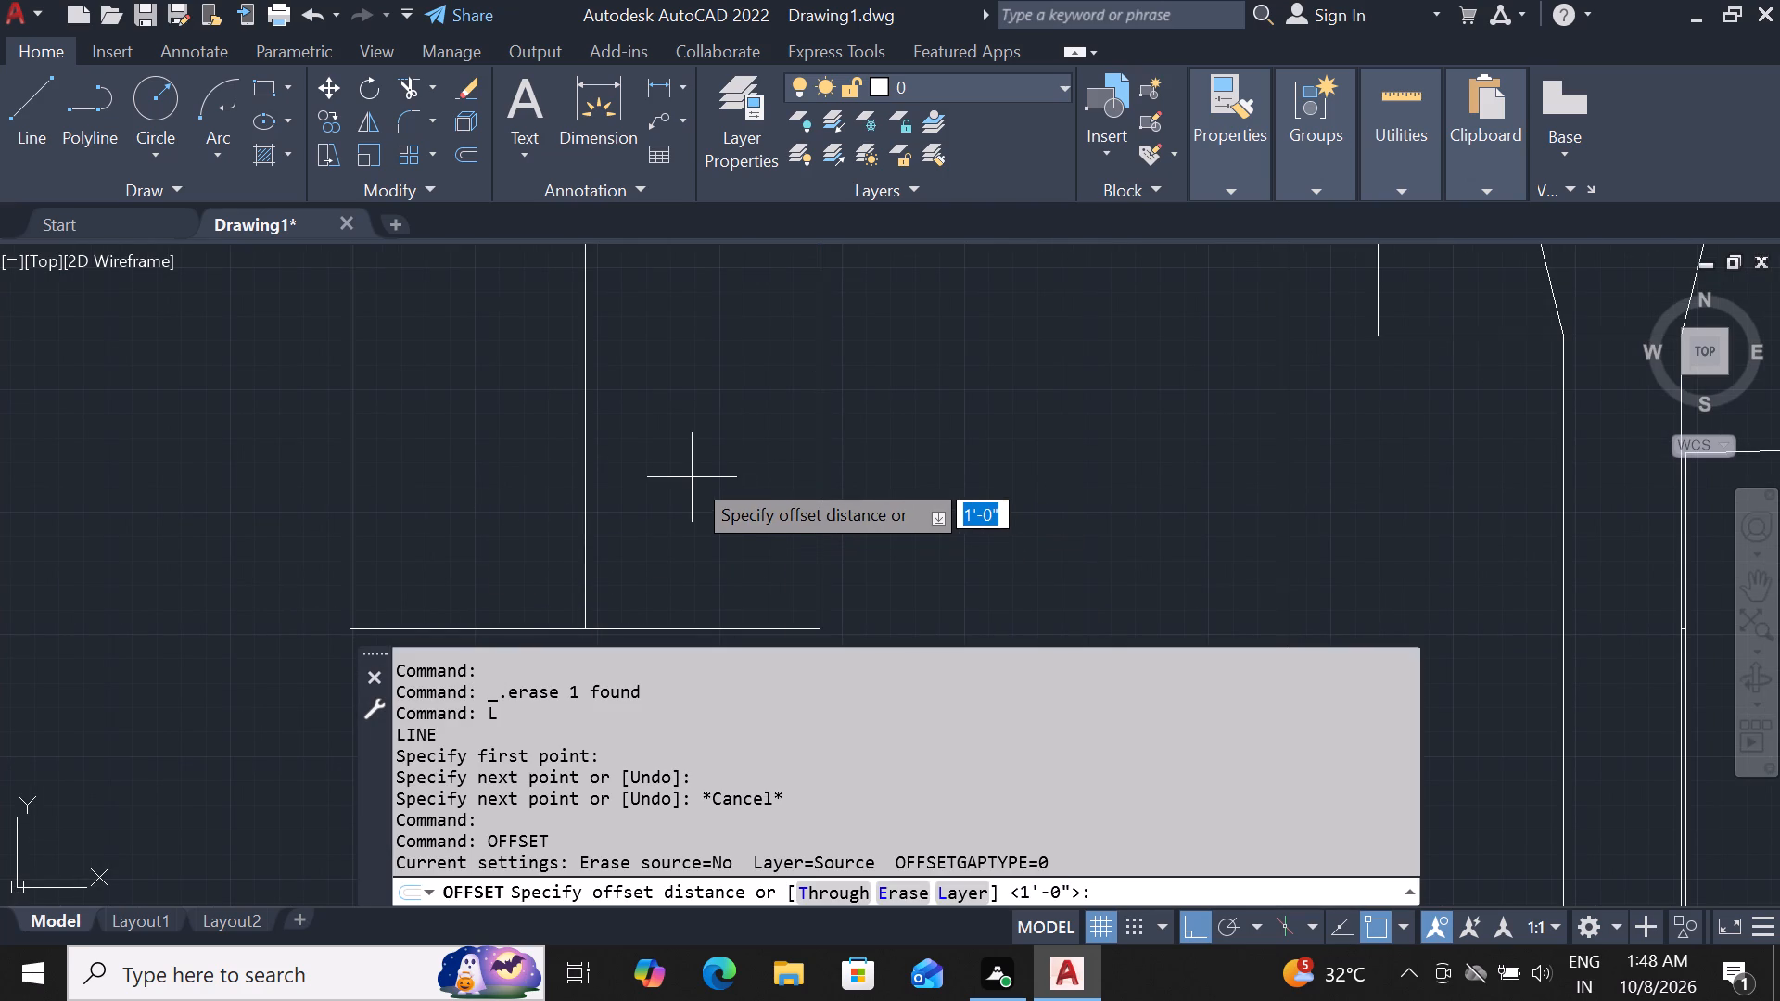
{"action": "key", "text": "3"}
{"action": "key", "text": "shift+quotedbl"}
{"action": "key", "text": "Return"}
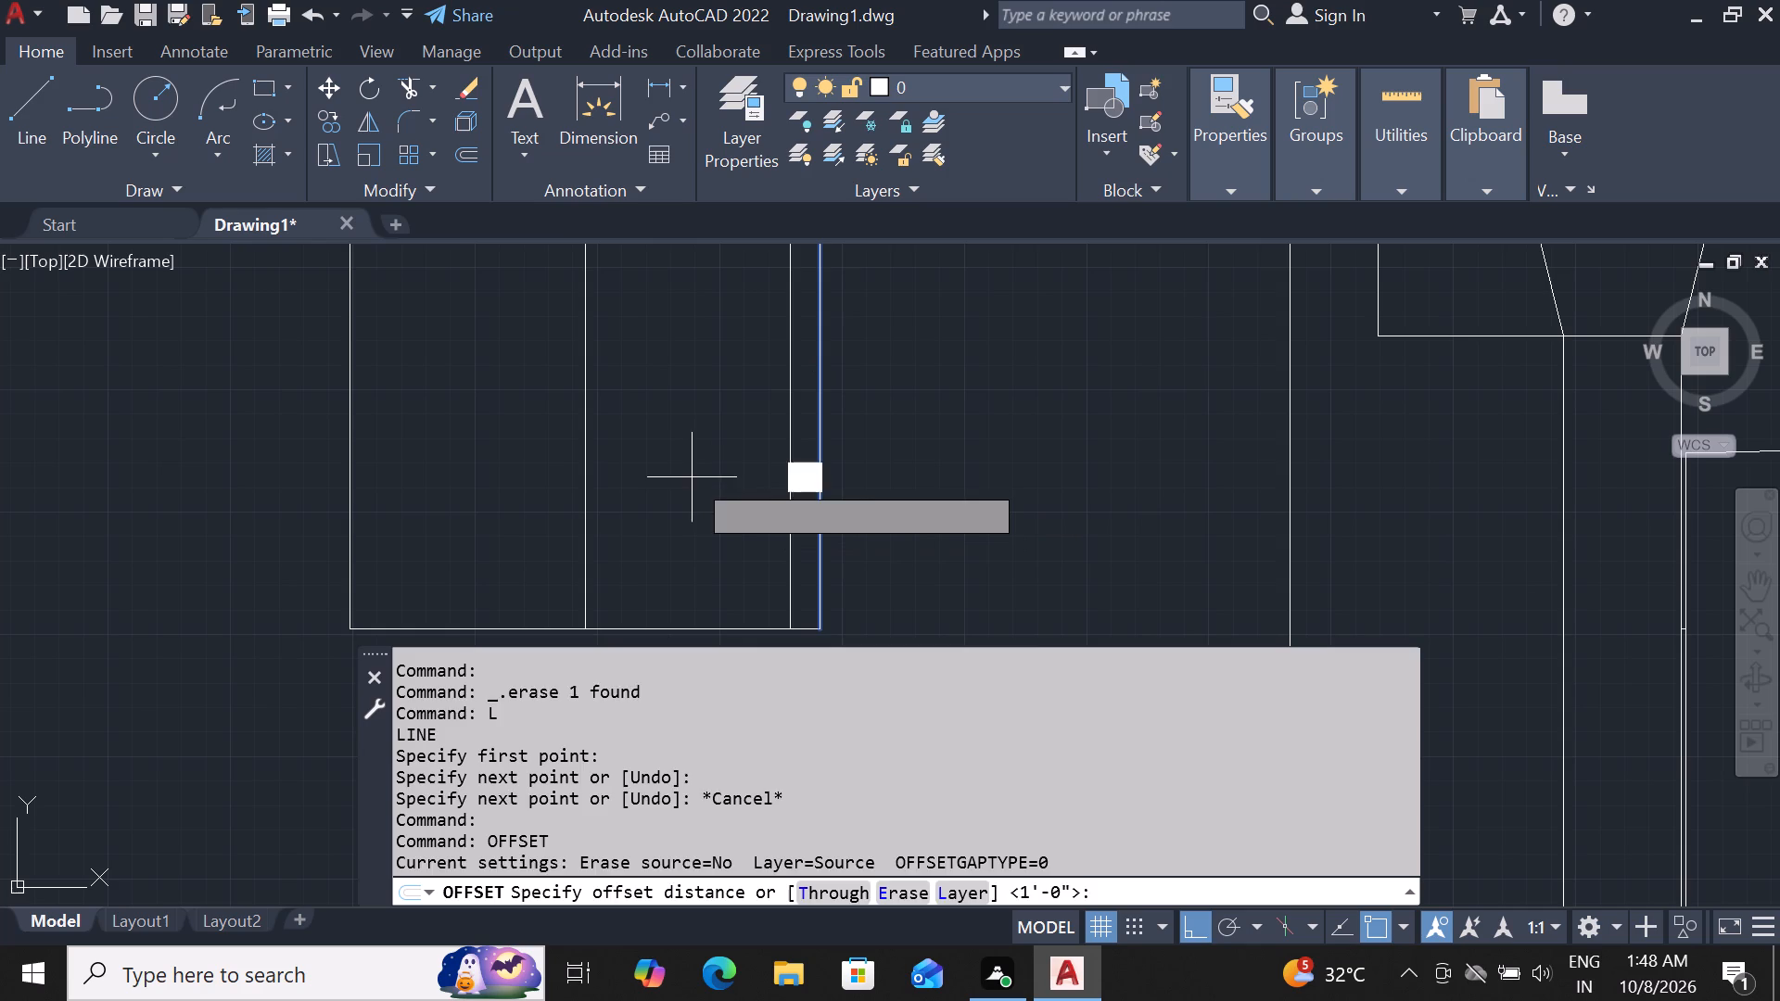
{"action": "left_click", "coordinate": [688, 483]}
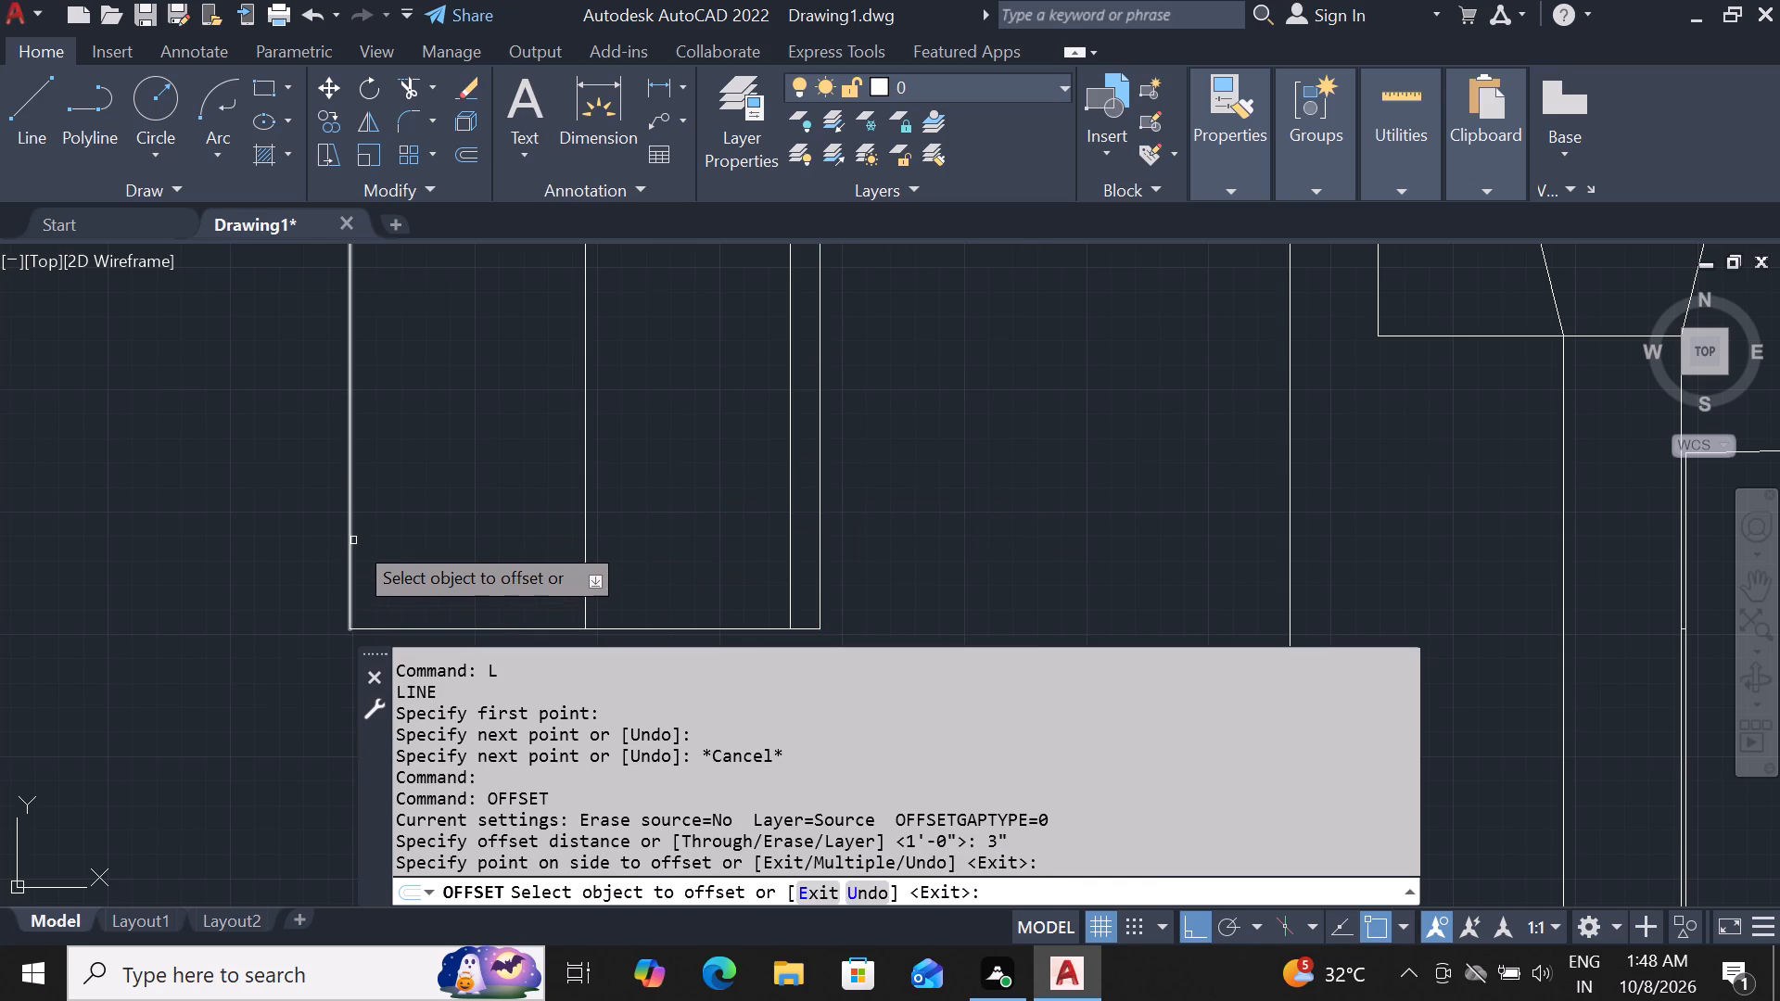
{"action": "left_click", "coordinate": [353, 540]}
{"action": "left_click", "coordinate": [437, 540]}
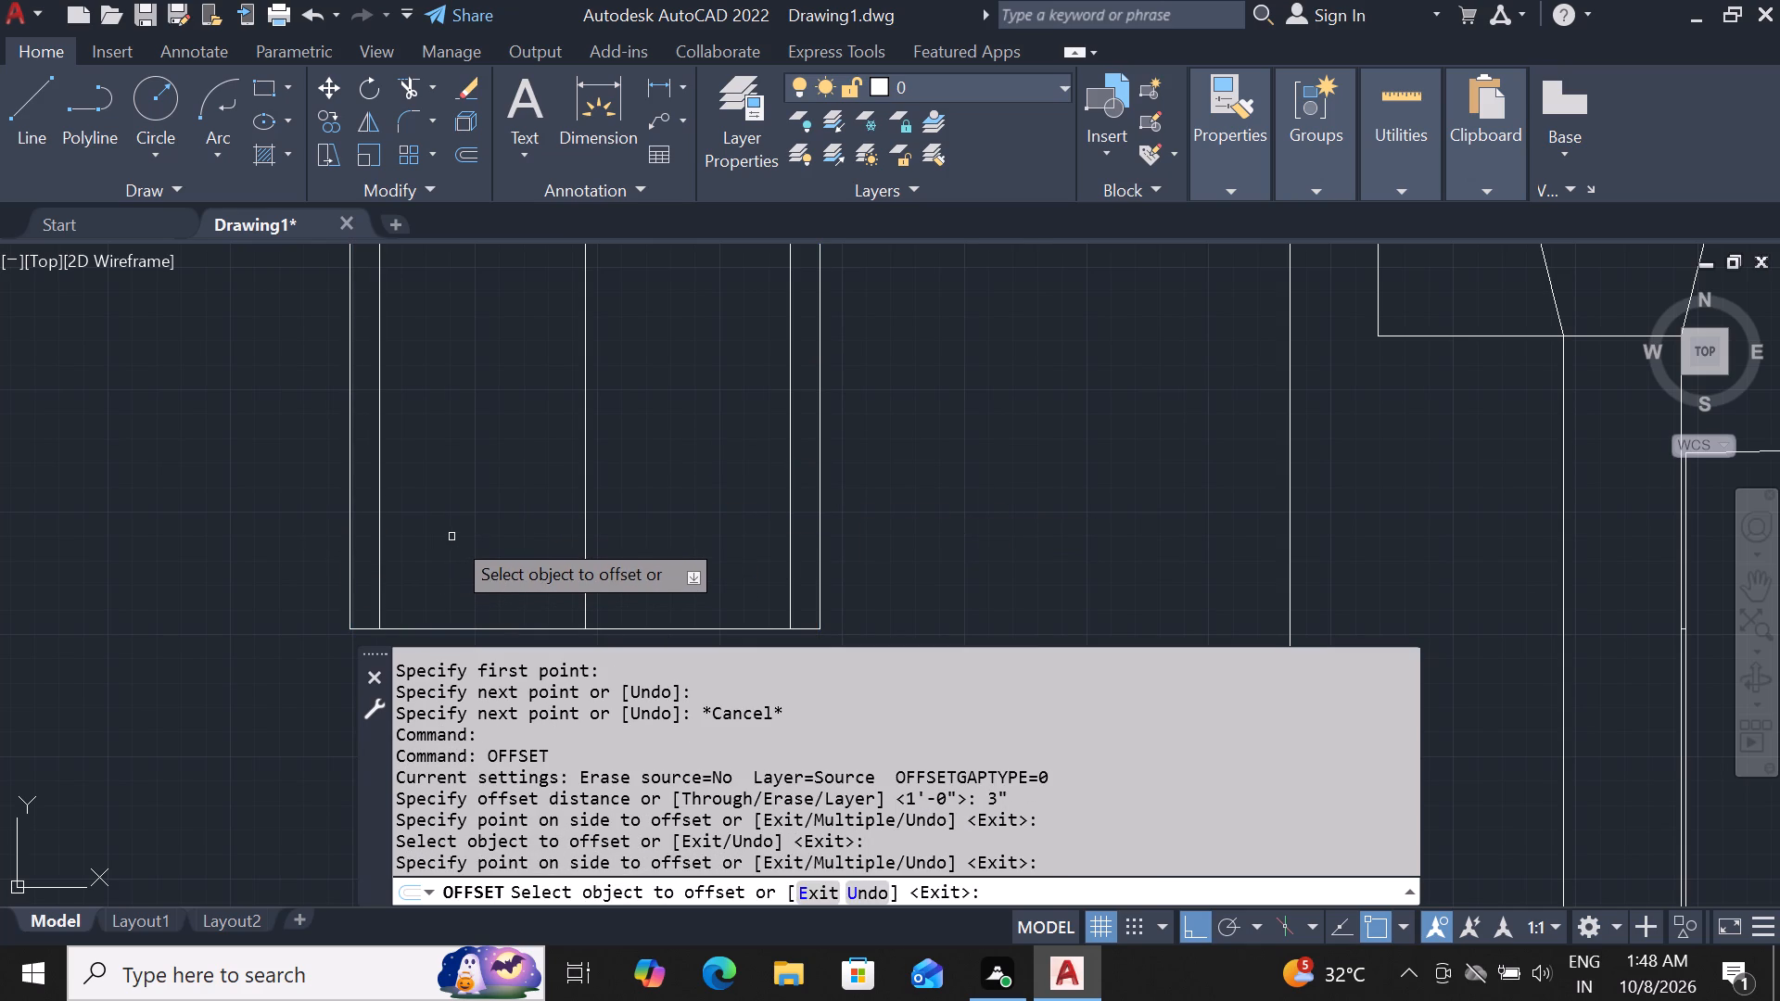
{"action": "scroll", "coordinate": [451, 537], "scroll_direction": "down", "scroll_amount": 1}
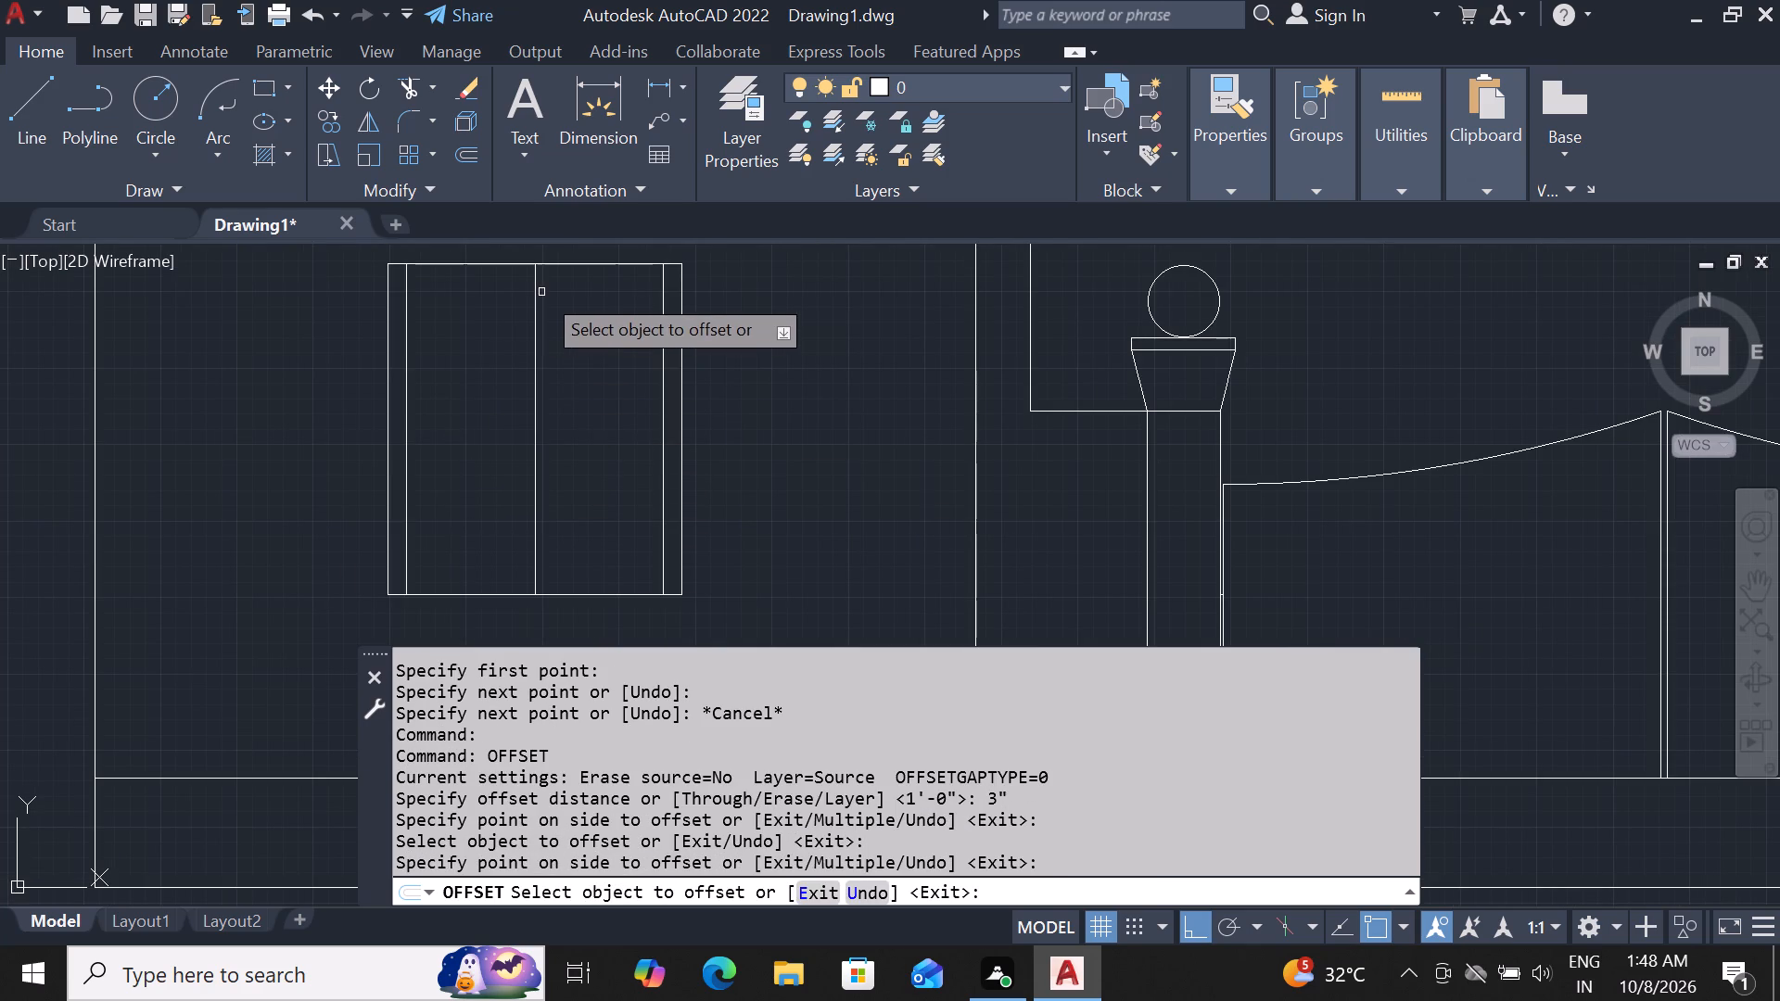
{"action": "left_click", "coordinate": [589, 268]}
{"action": "left_click", "coordinate": [589, 298]}
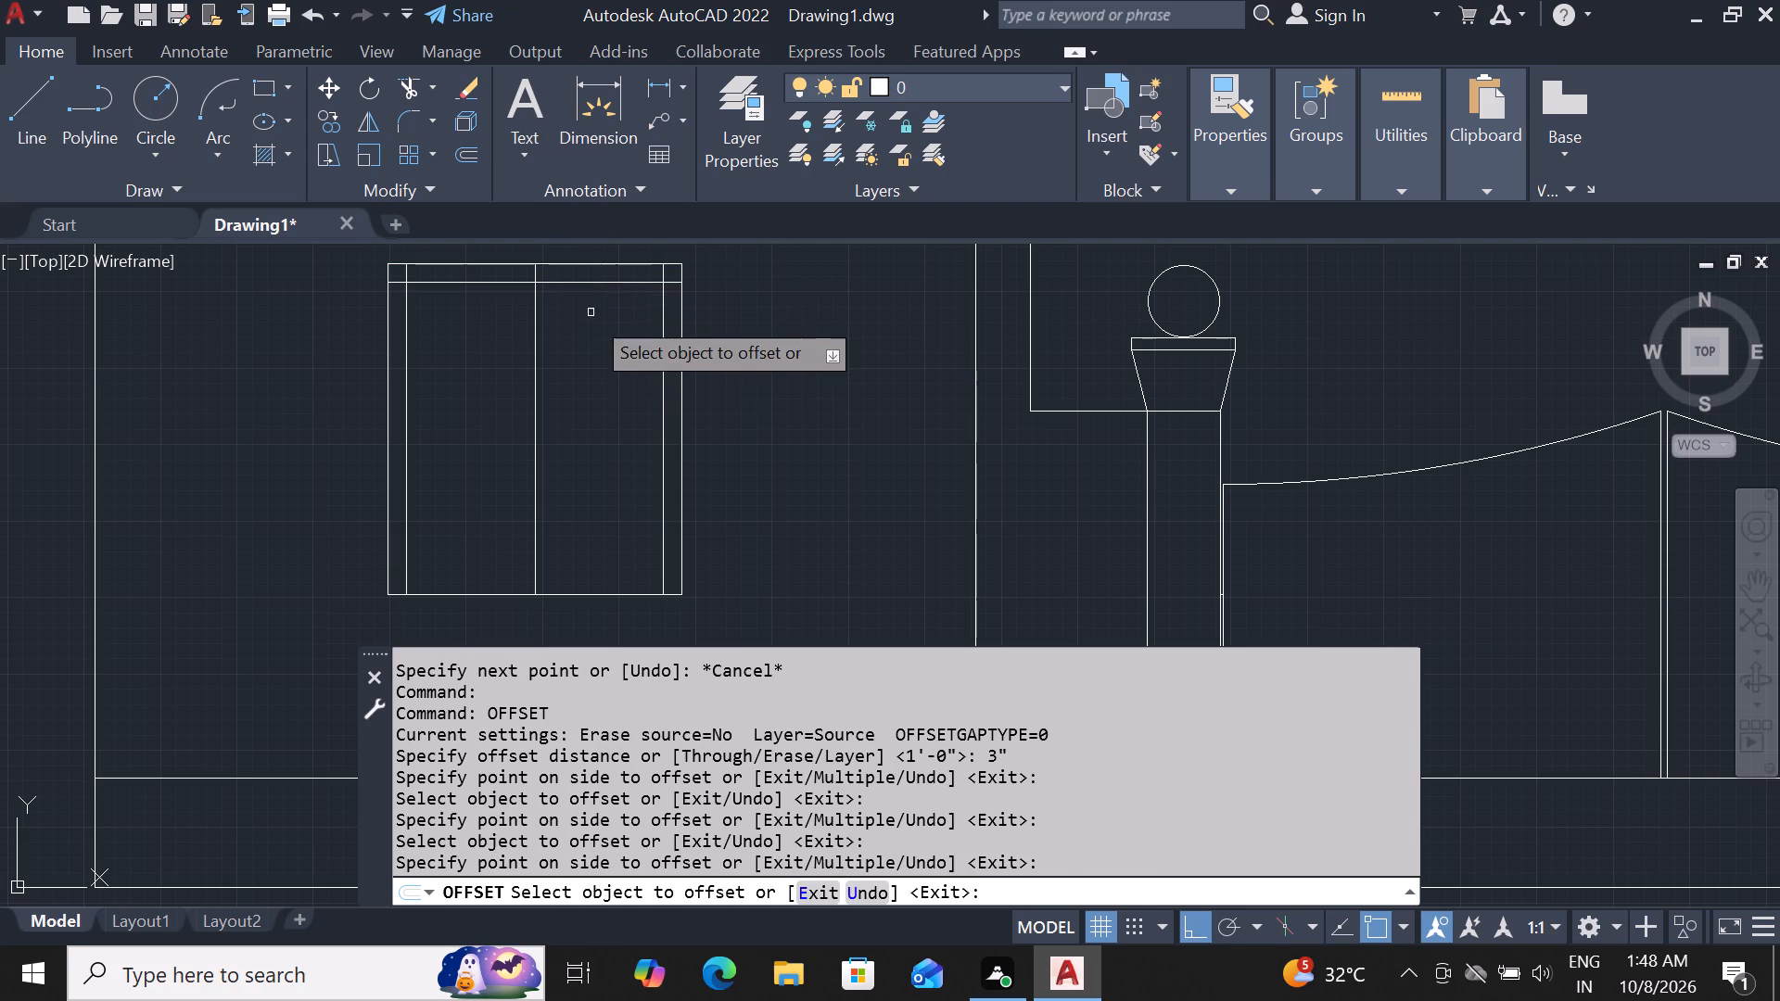
{"action": "left_click", "coordinate": [585, 593]}
{"action": "left_click", "coordinate": [590, 541]}
{"action": "key", "text": "Escape"}
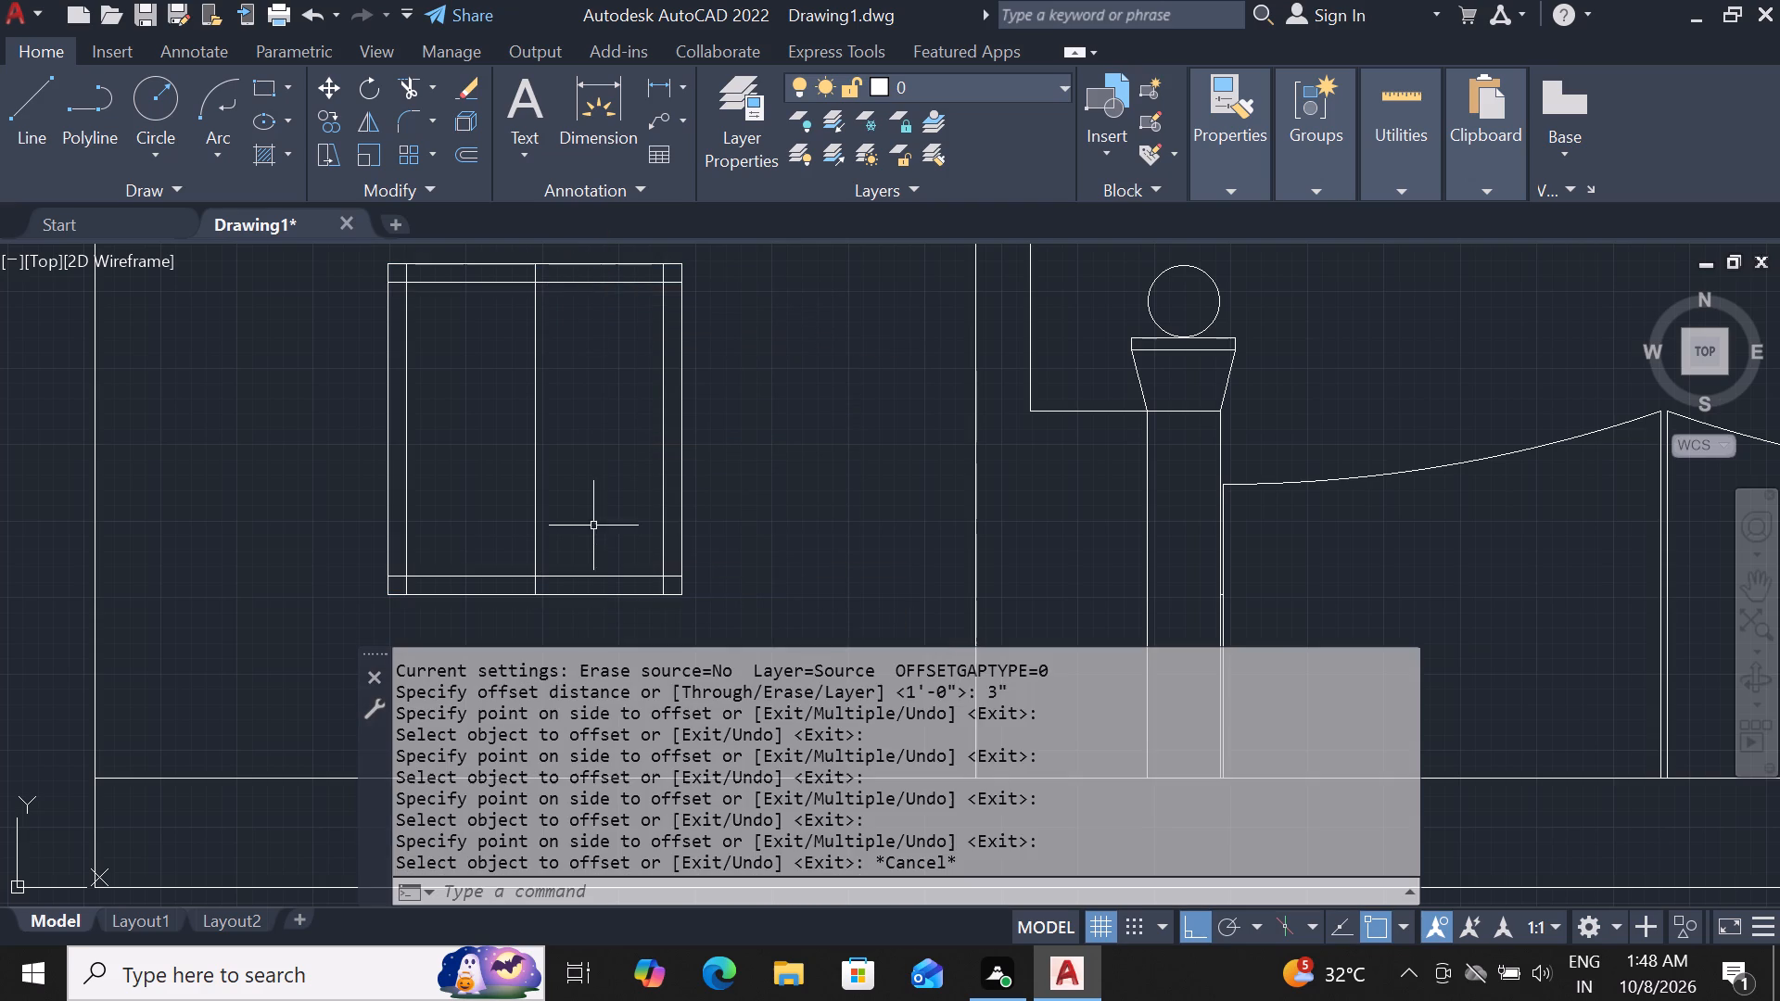
Trim the centre line and the inner vertical frame lines out of the window frame's top and bottom strips.
{"action": "scroll", "coordinate": [387, 403], "scroll_direction": "down", "scroll_amount": 1}
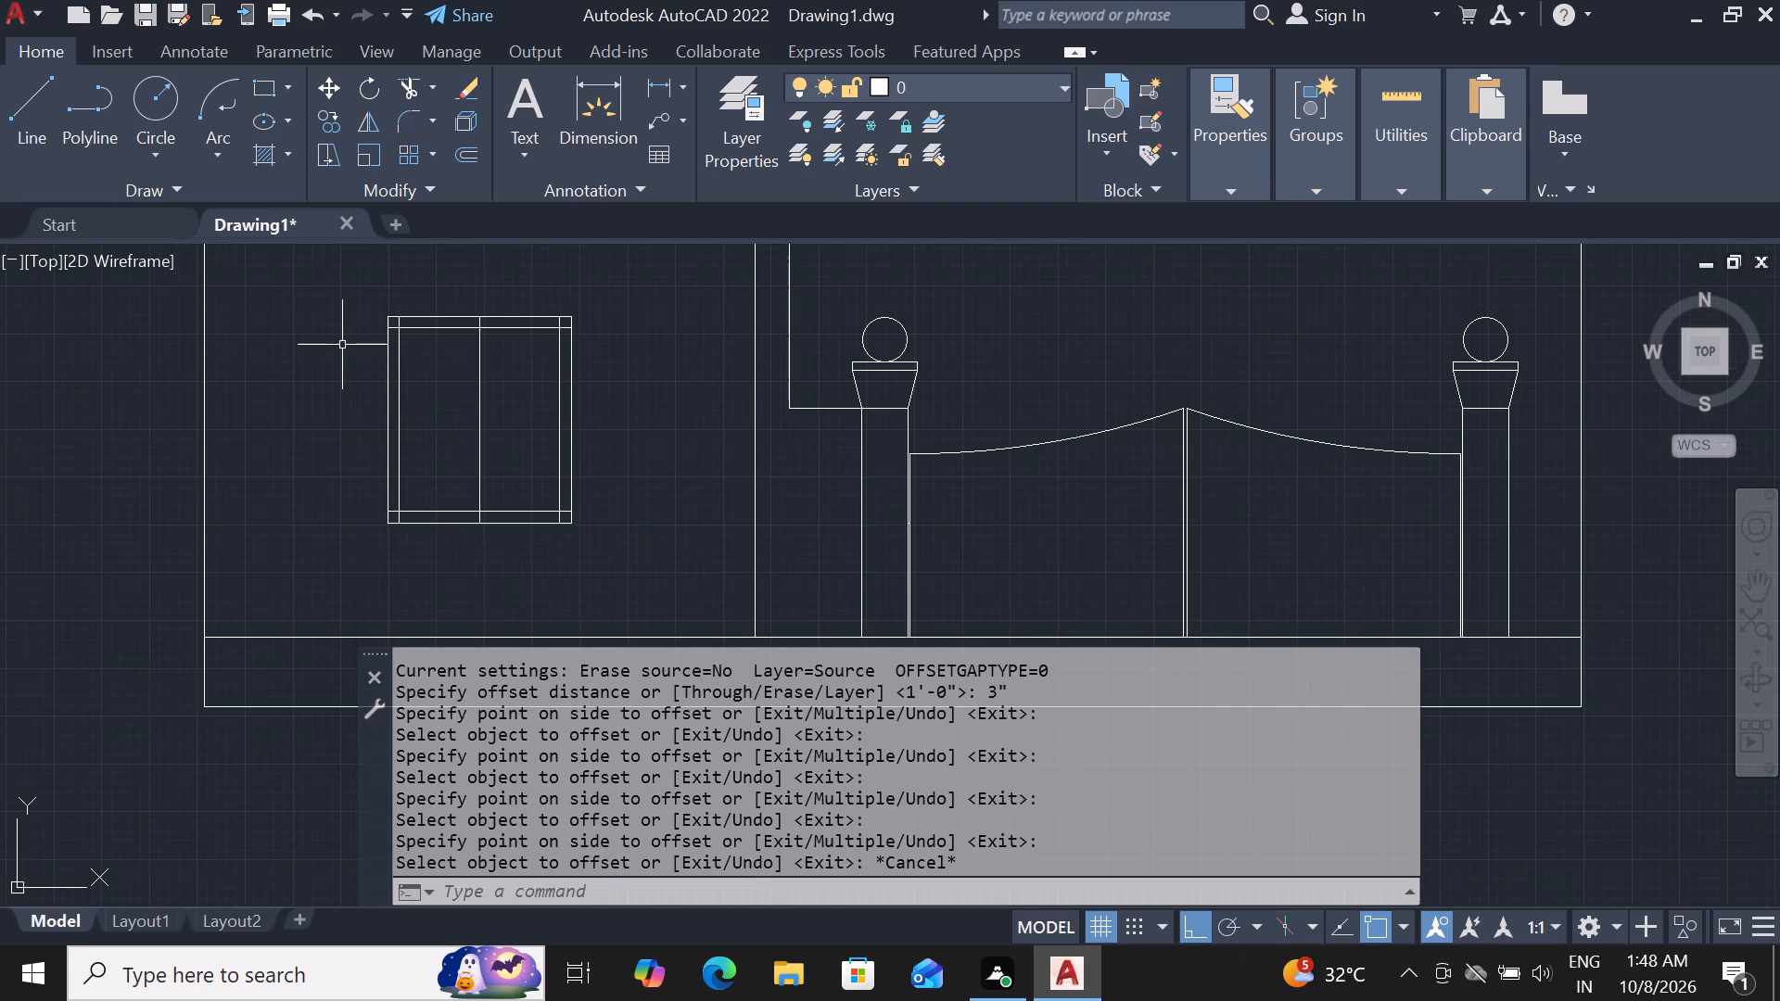
{"action": "scroll", "coordinate": [336, 333], "scroll_direction": "up", "scroll_amount": 2}
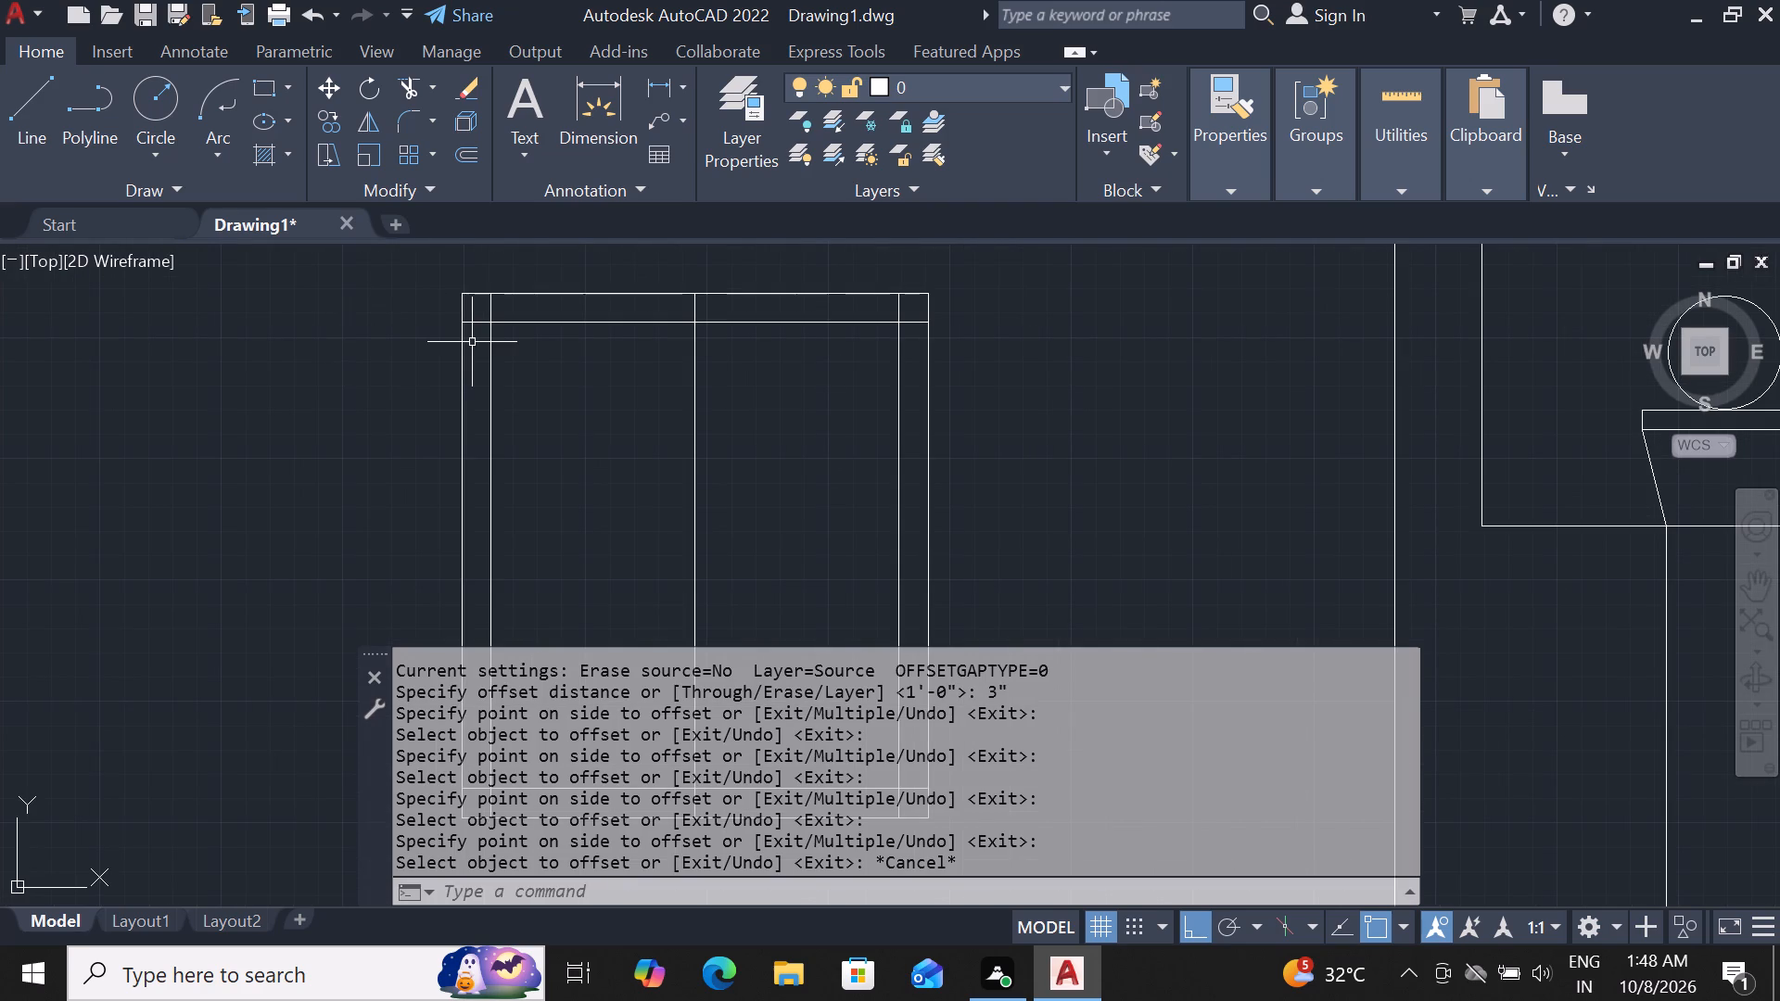
{"action": "type", "text": "tr"}
{"action": "key", "text": "space"}
{"action": "key", "text": "space"}
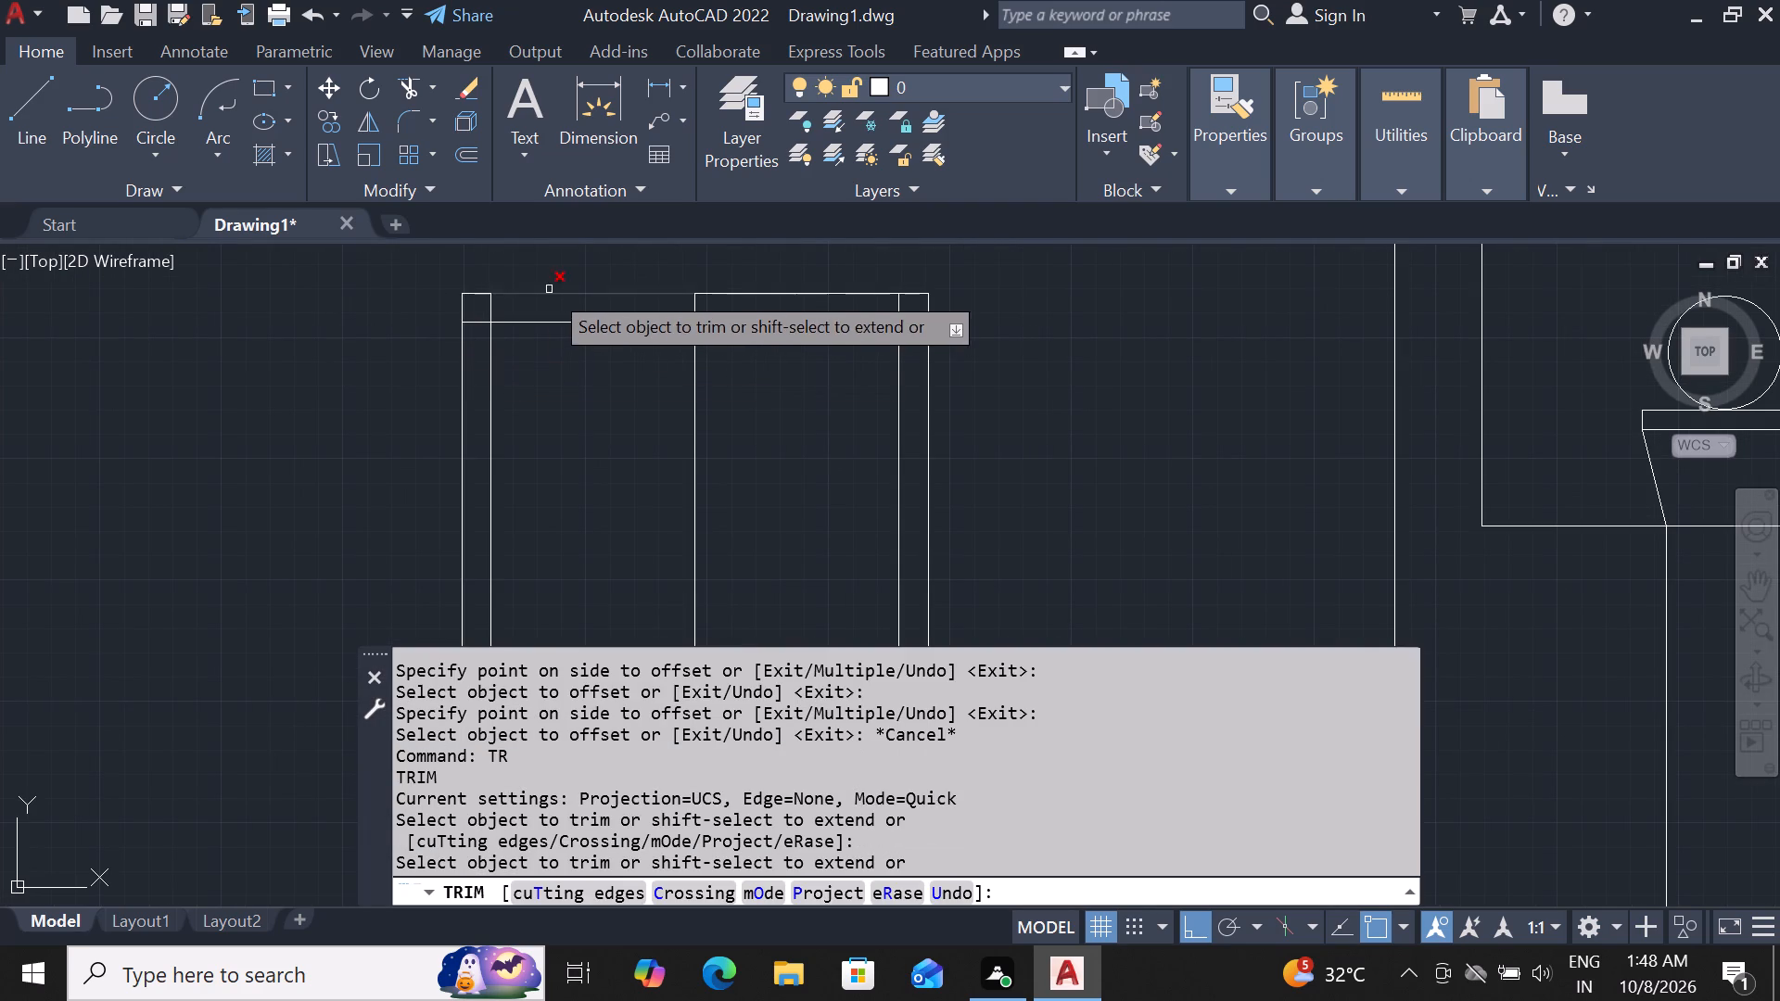
{"action": "left_click", "coordinate": [476, 312]}
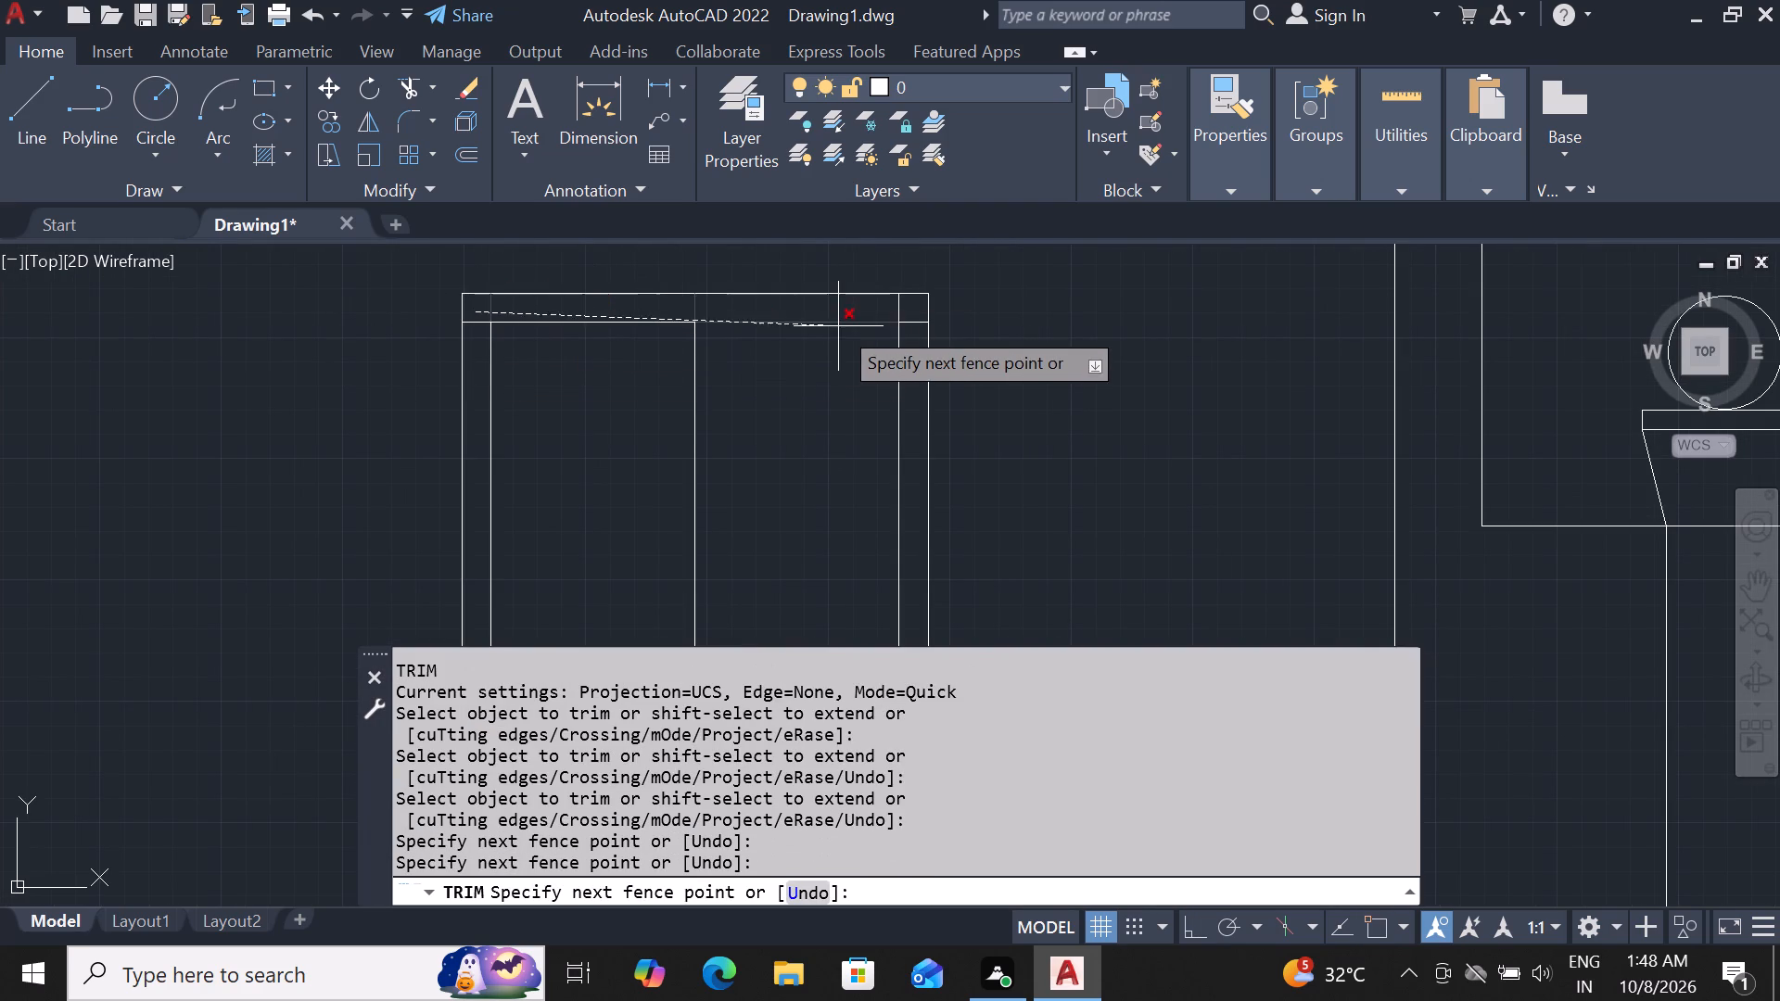
{"action": "left_click", "coordinate": [904, 313]}
{"action": "scroll", "coordinate": [833, 279], "scroll_direction": "down", "scroll_amount": 2}
{"action": "scroll", "coordinate": [710, 469], "scroll_direction": "up", "scroll_amount": 2}
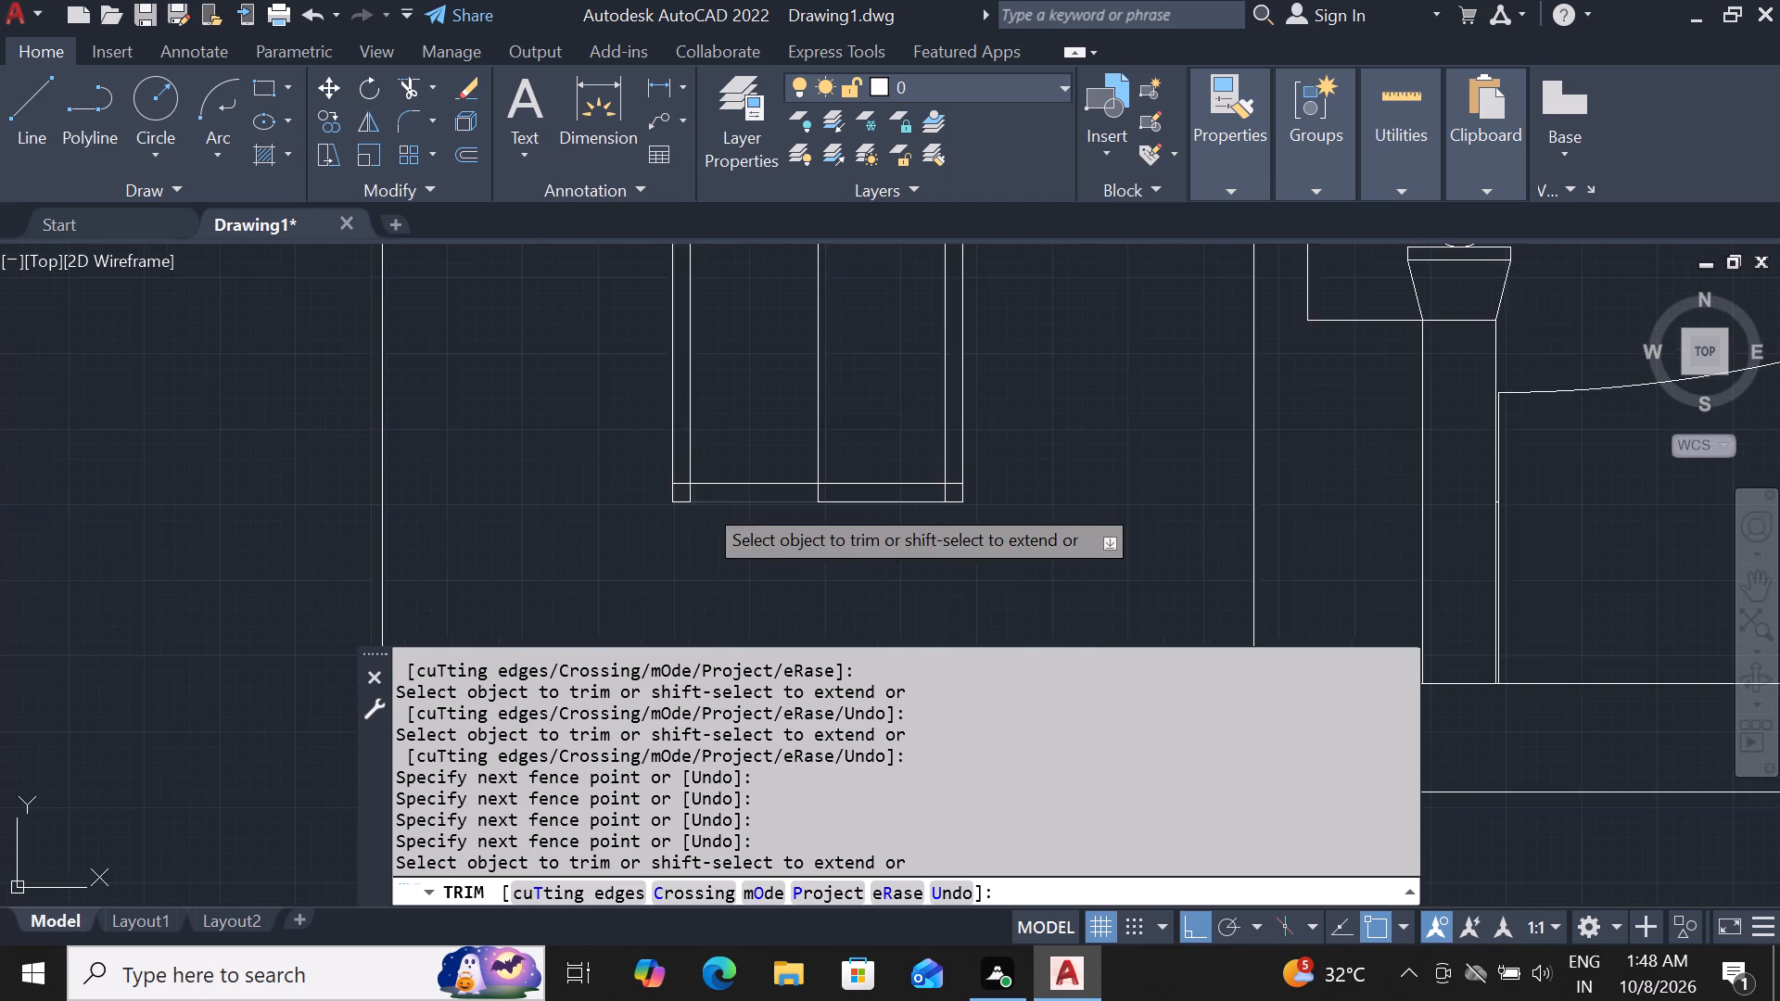
{"action": "scroll", "coordinate": [703, 515], "scroll_direction": "up", "scroll_amount": 1}
{"action": "left_click", "coordinate": [639, 469]}
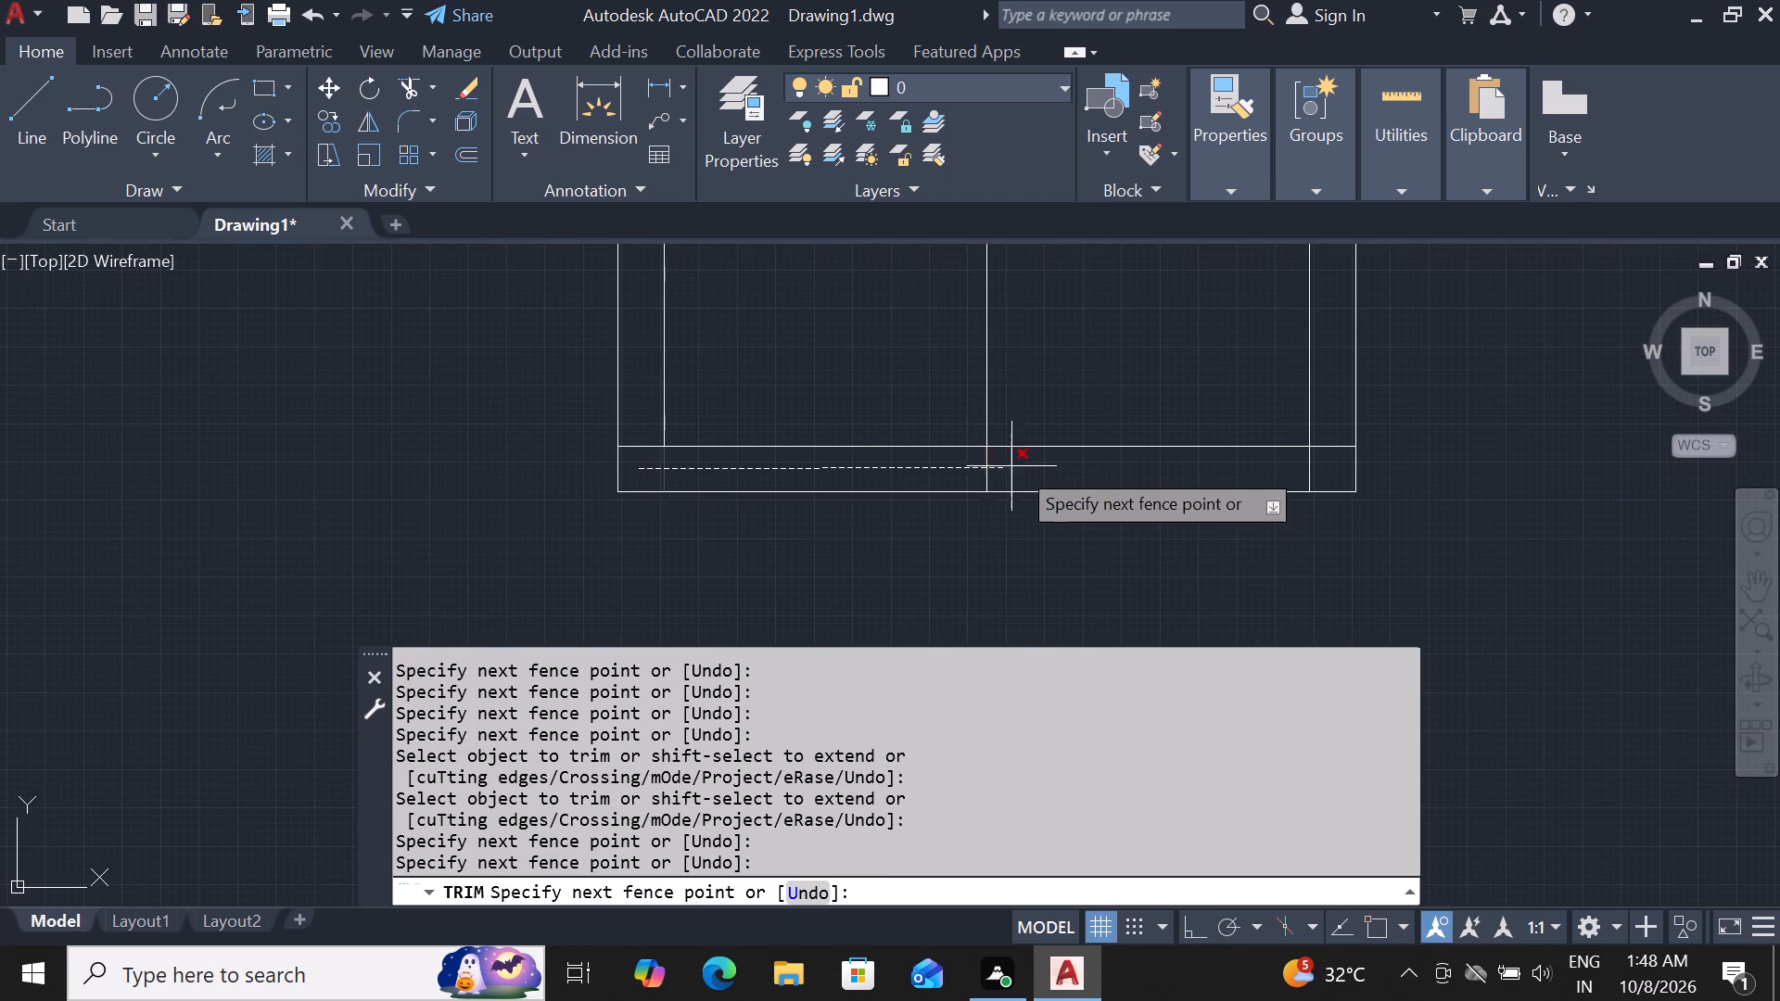
{"action": "left_click", "coordinate": [1322, 470]}
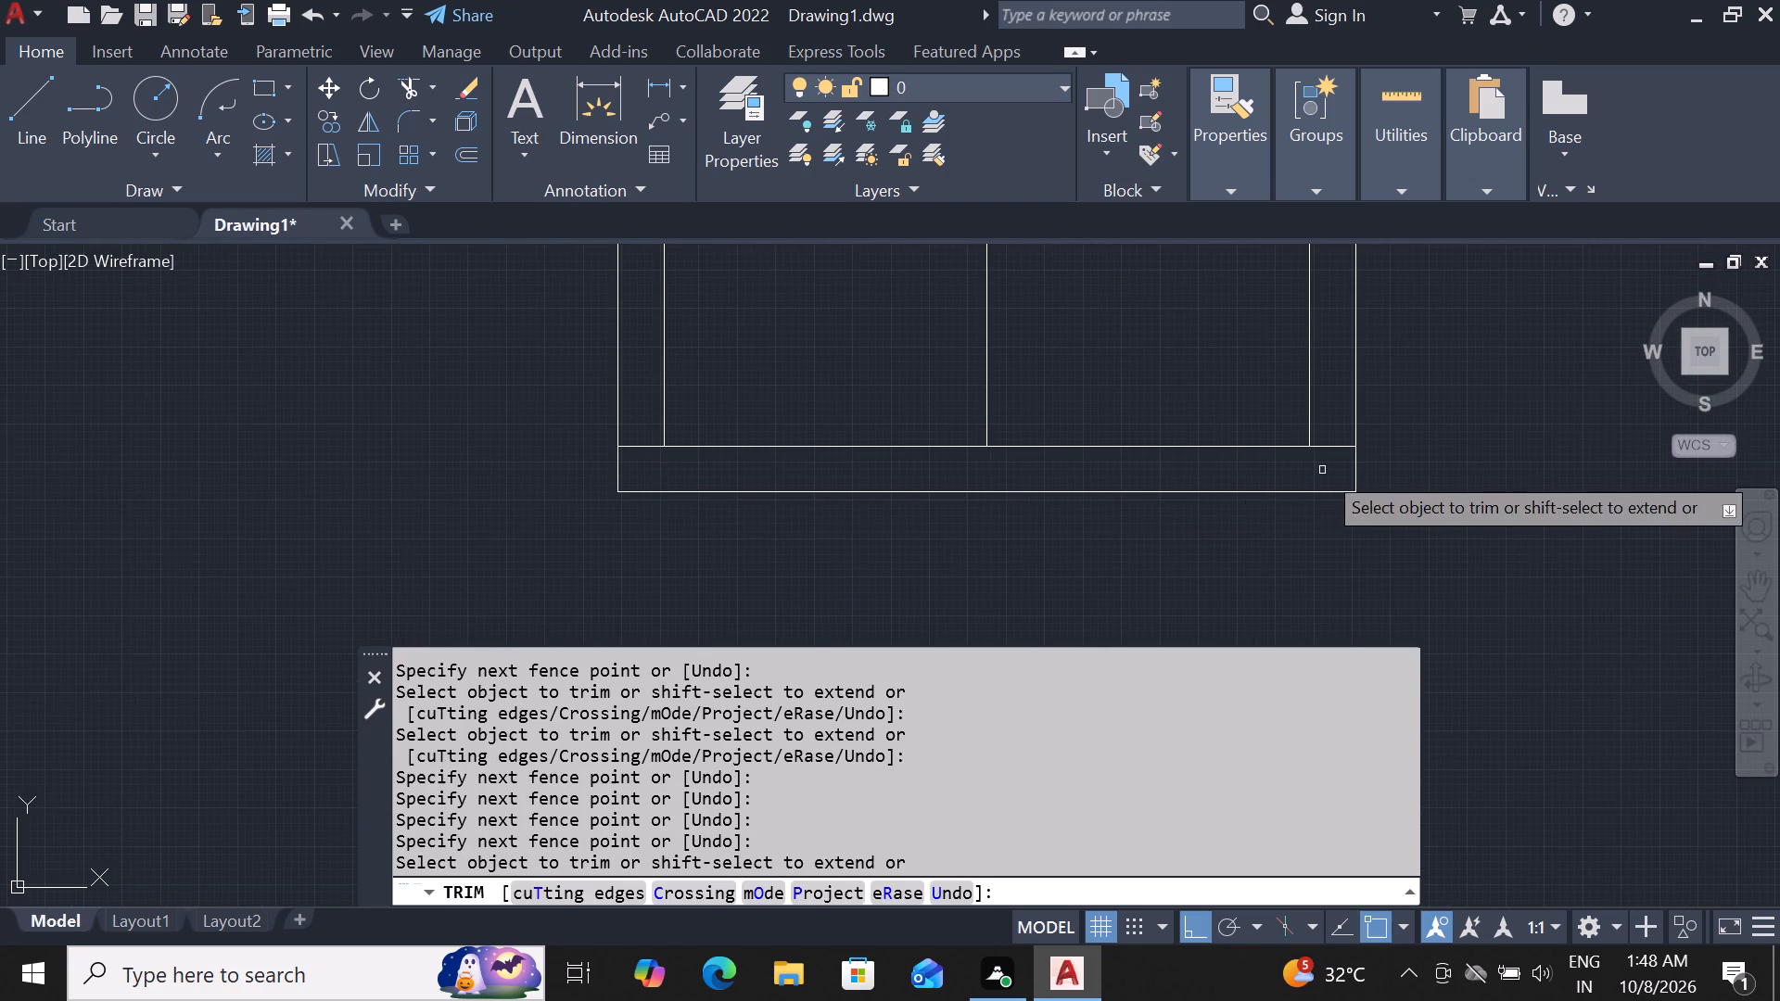
{"action": "scroll", "coordinate": [1022, 501], "scroll_direction": "down", "scroll_amount": 3}
{"action": "key", "text": "Escape"}
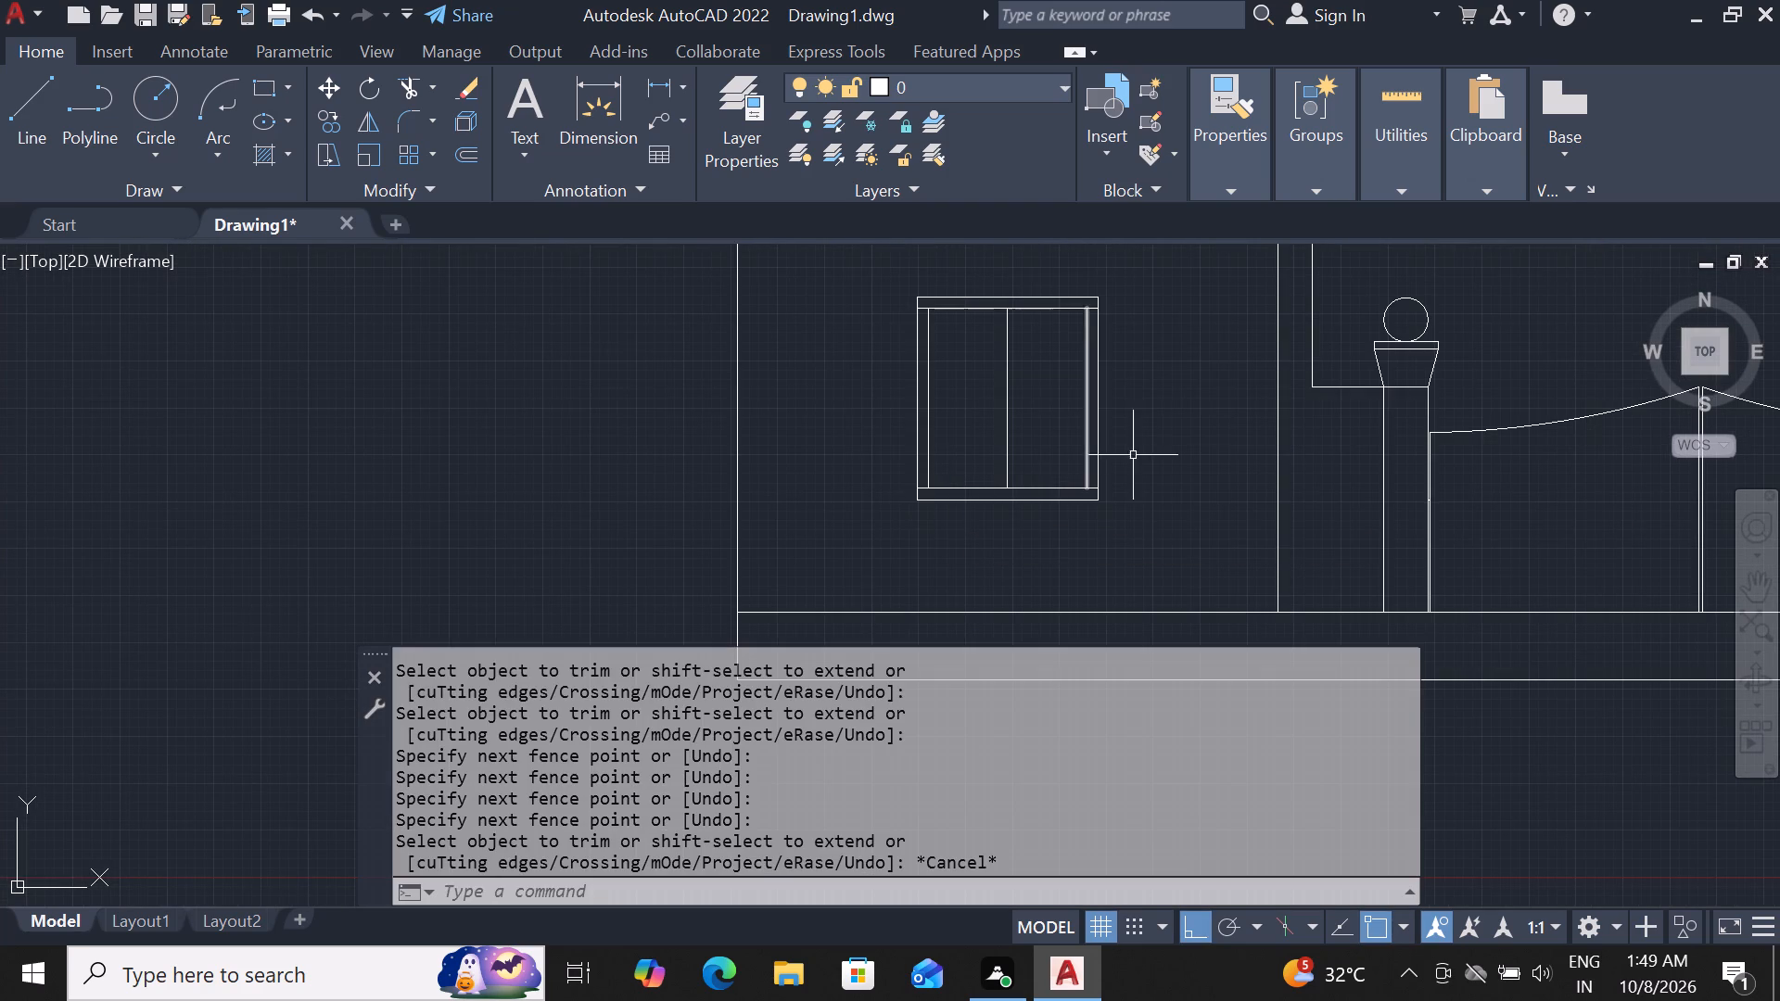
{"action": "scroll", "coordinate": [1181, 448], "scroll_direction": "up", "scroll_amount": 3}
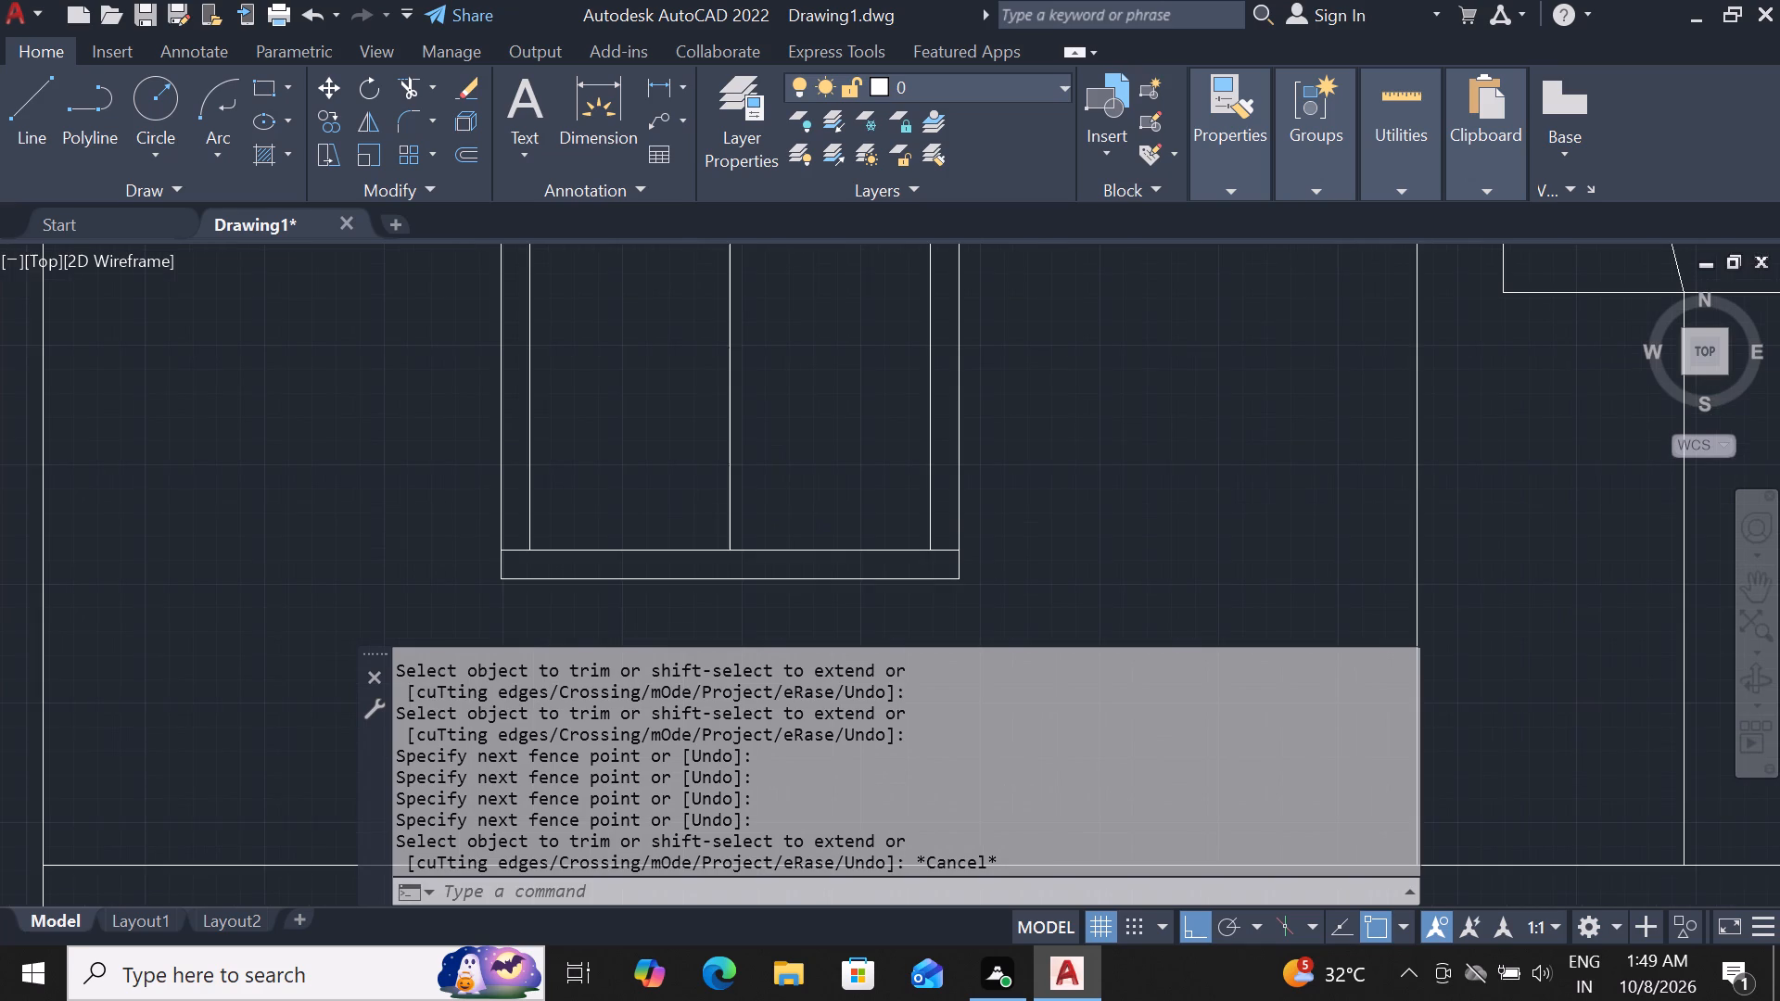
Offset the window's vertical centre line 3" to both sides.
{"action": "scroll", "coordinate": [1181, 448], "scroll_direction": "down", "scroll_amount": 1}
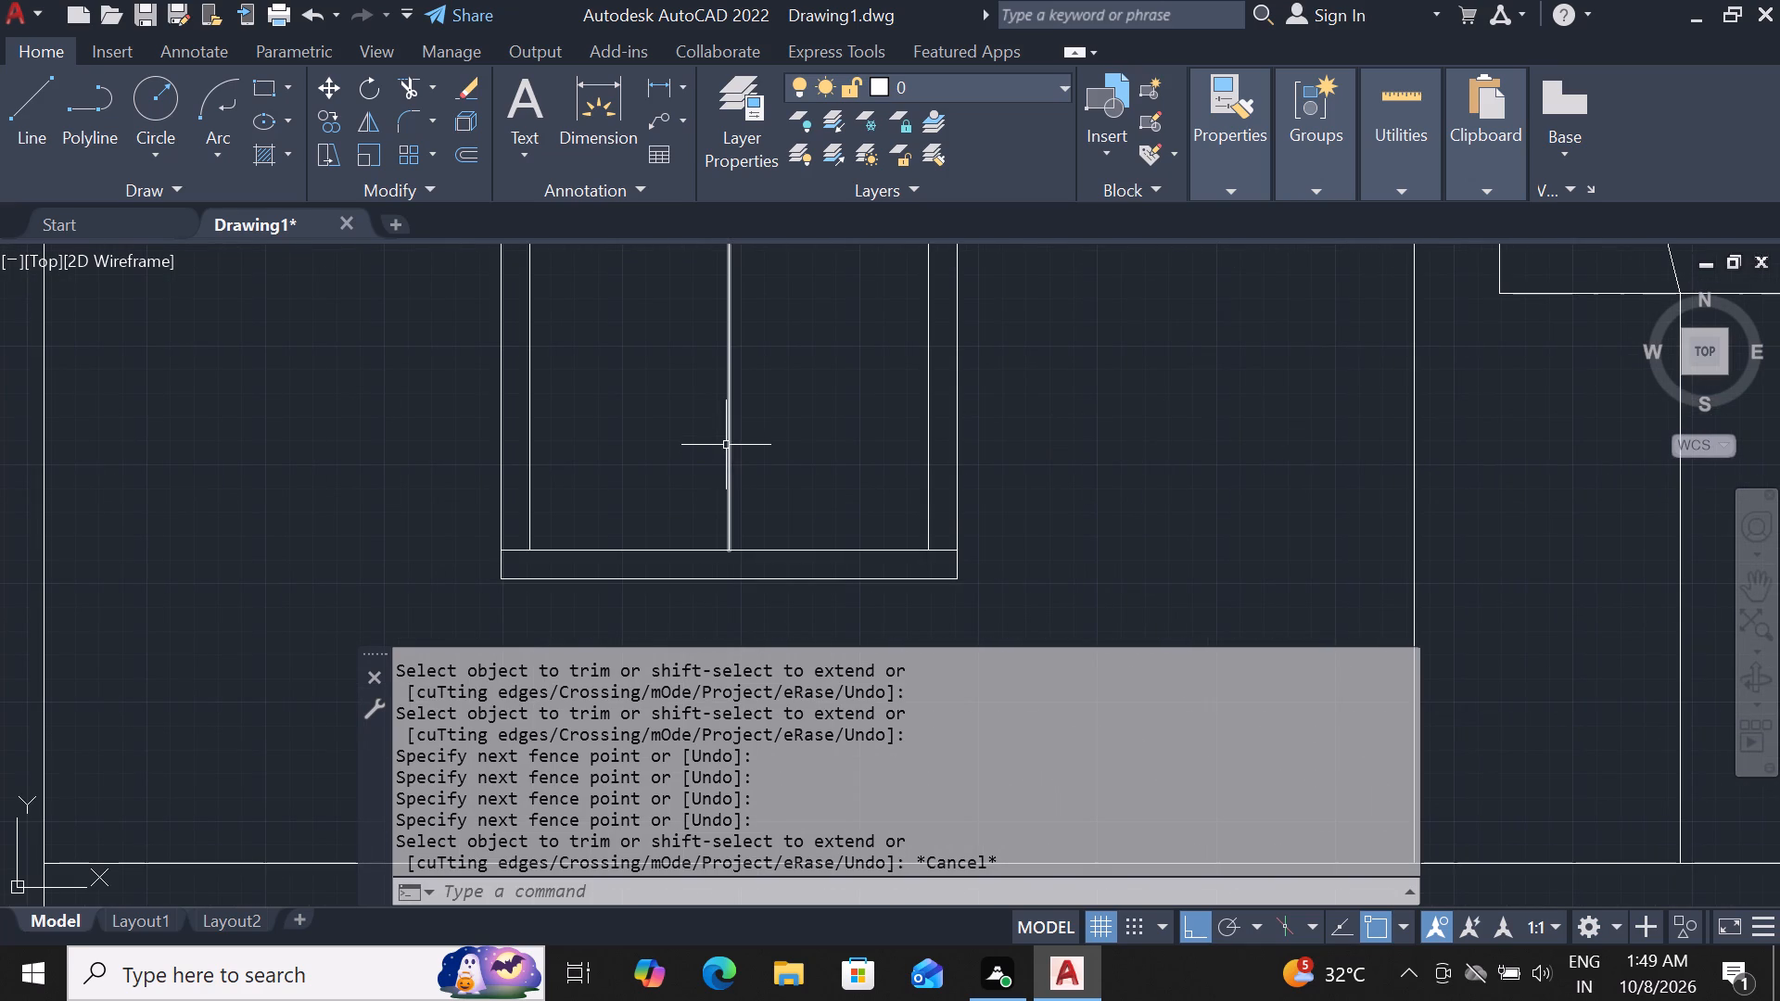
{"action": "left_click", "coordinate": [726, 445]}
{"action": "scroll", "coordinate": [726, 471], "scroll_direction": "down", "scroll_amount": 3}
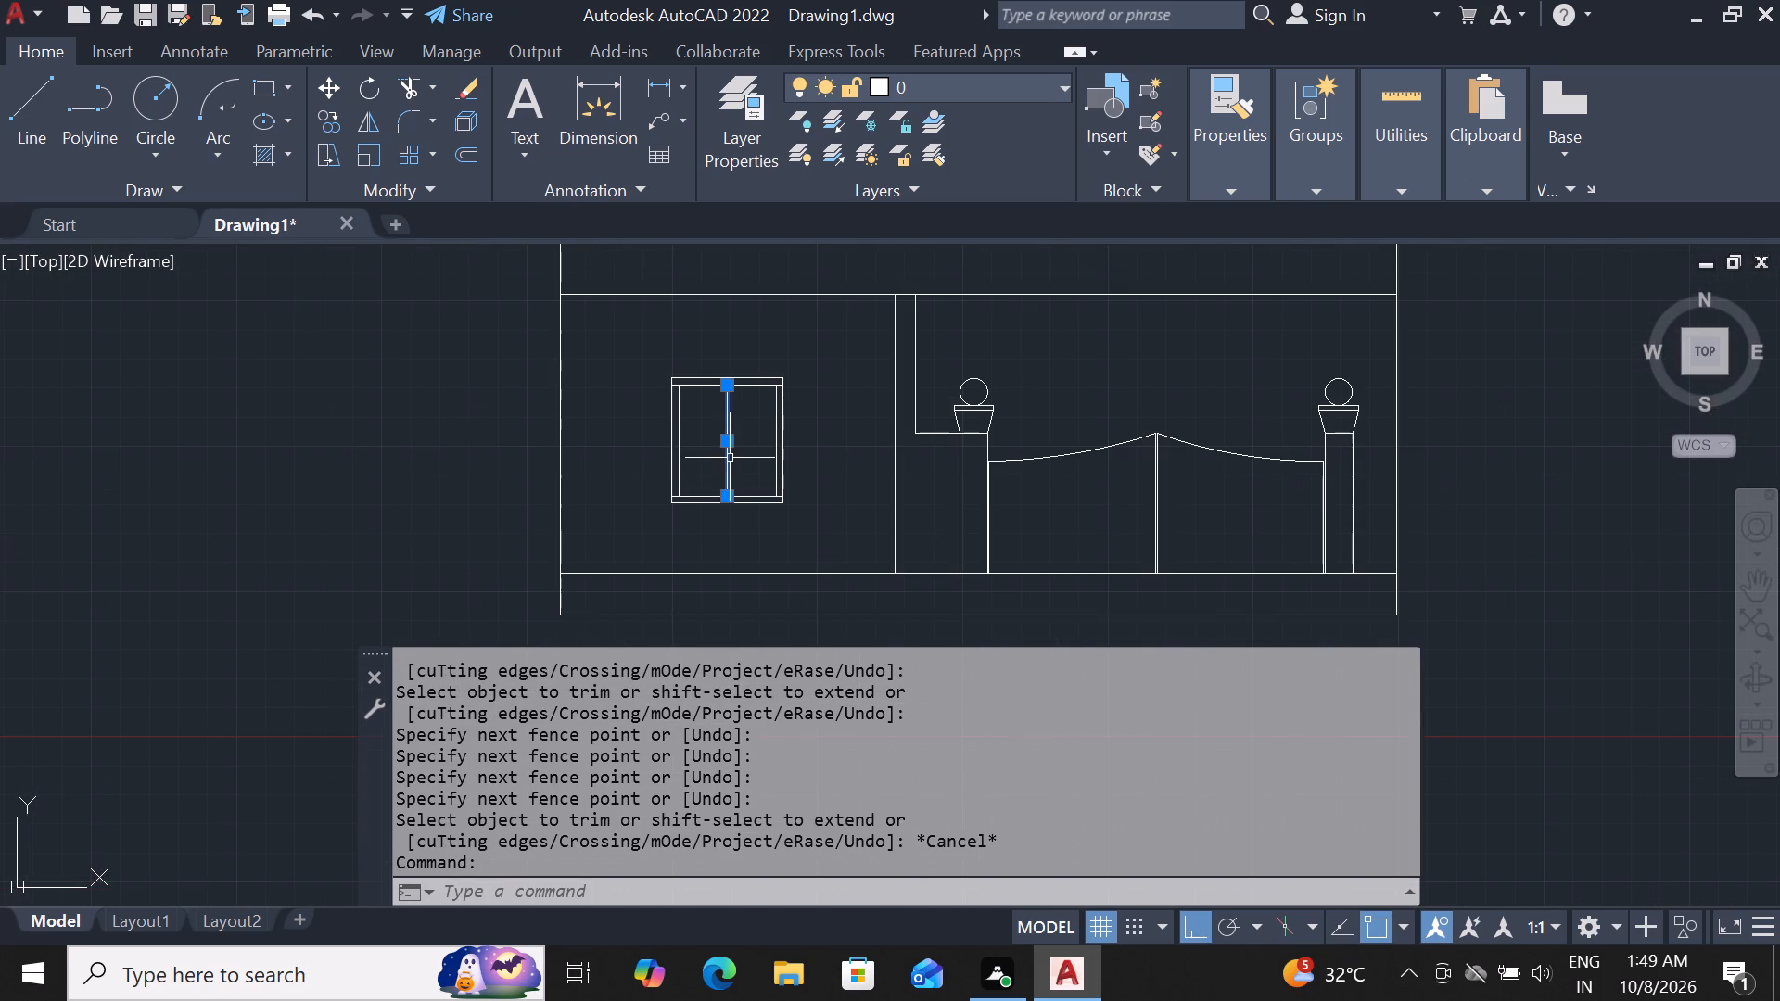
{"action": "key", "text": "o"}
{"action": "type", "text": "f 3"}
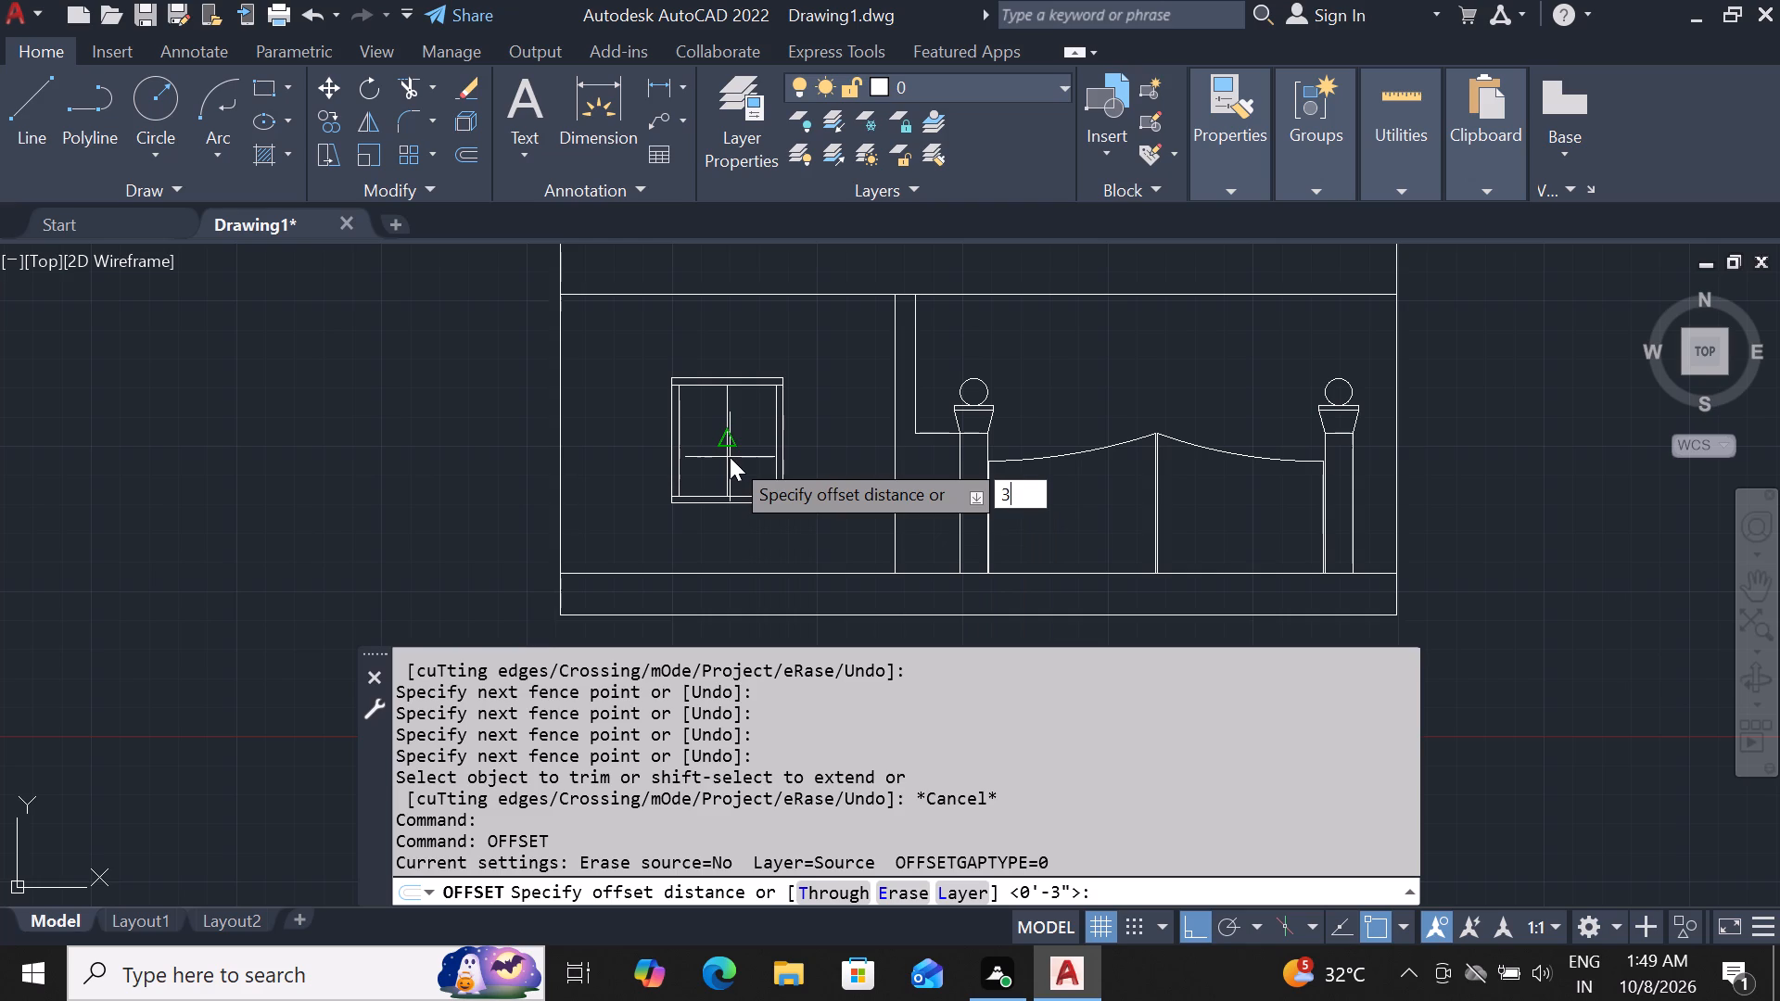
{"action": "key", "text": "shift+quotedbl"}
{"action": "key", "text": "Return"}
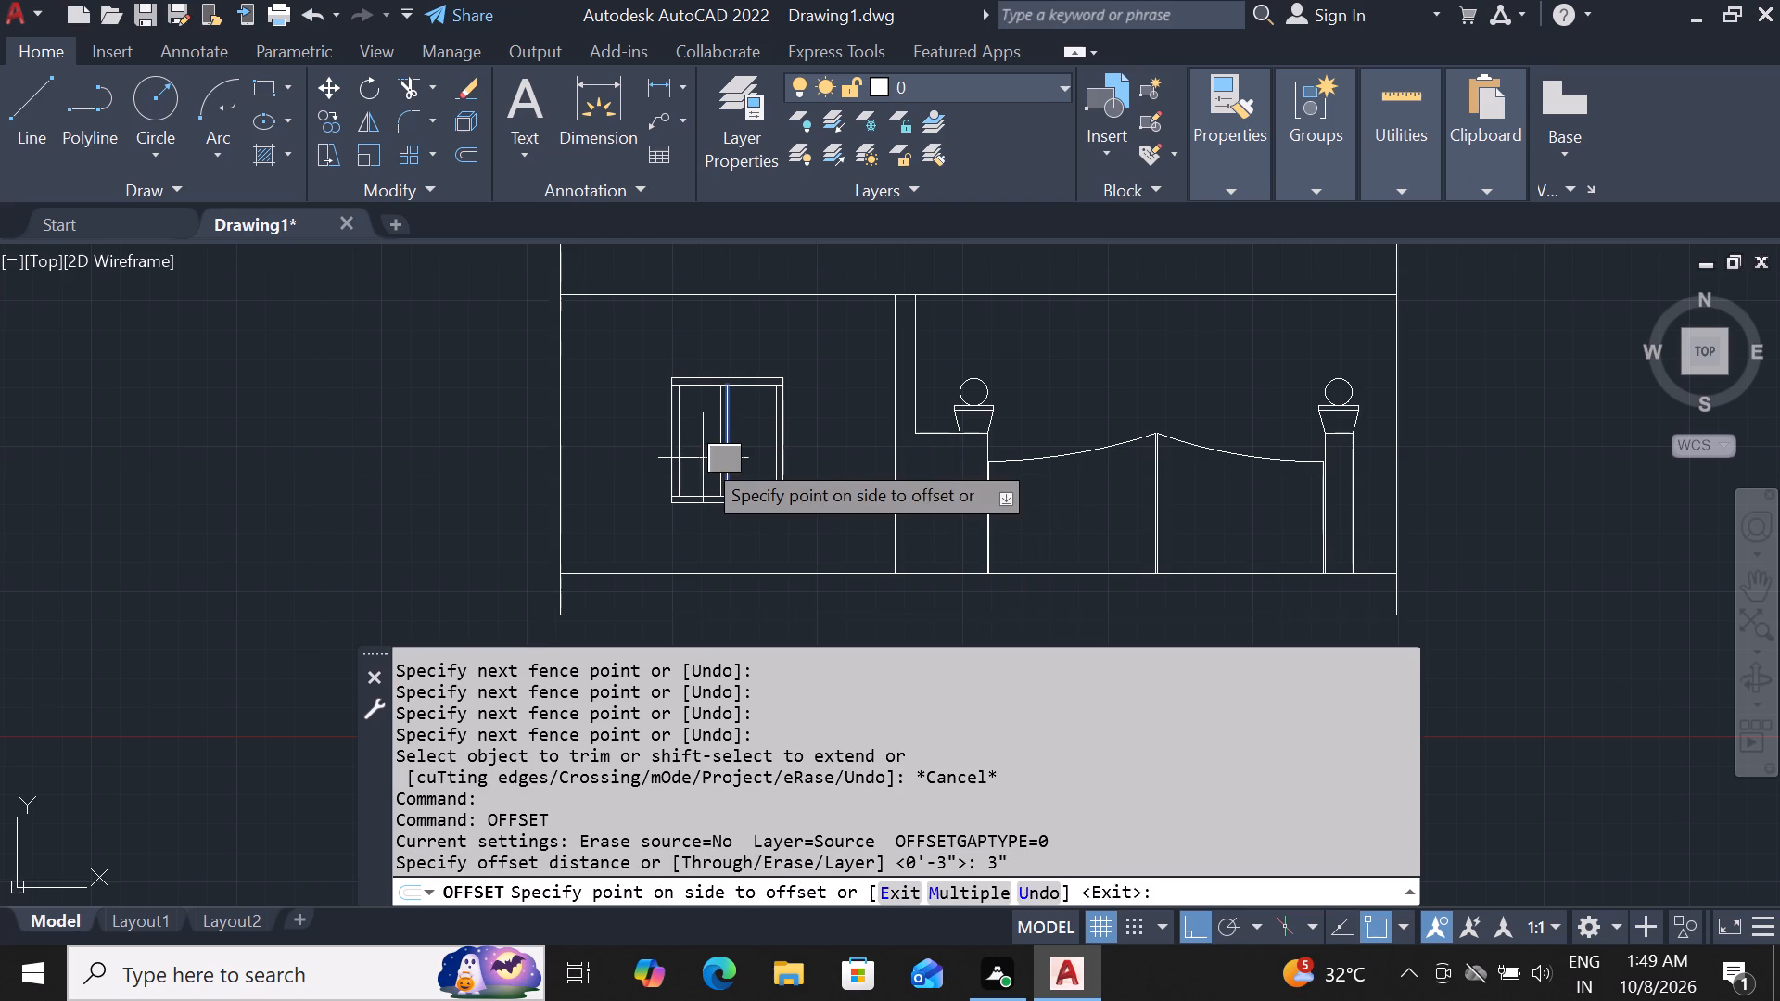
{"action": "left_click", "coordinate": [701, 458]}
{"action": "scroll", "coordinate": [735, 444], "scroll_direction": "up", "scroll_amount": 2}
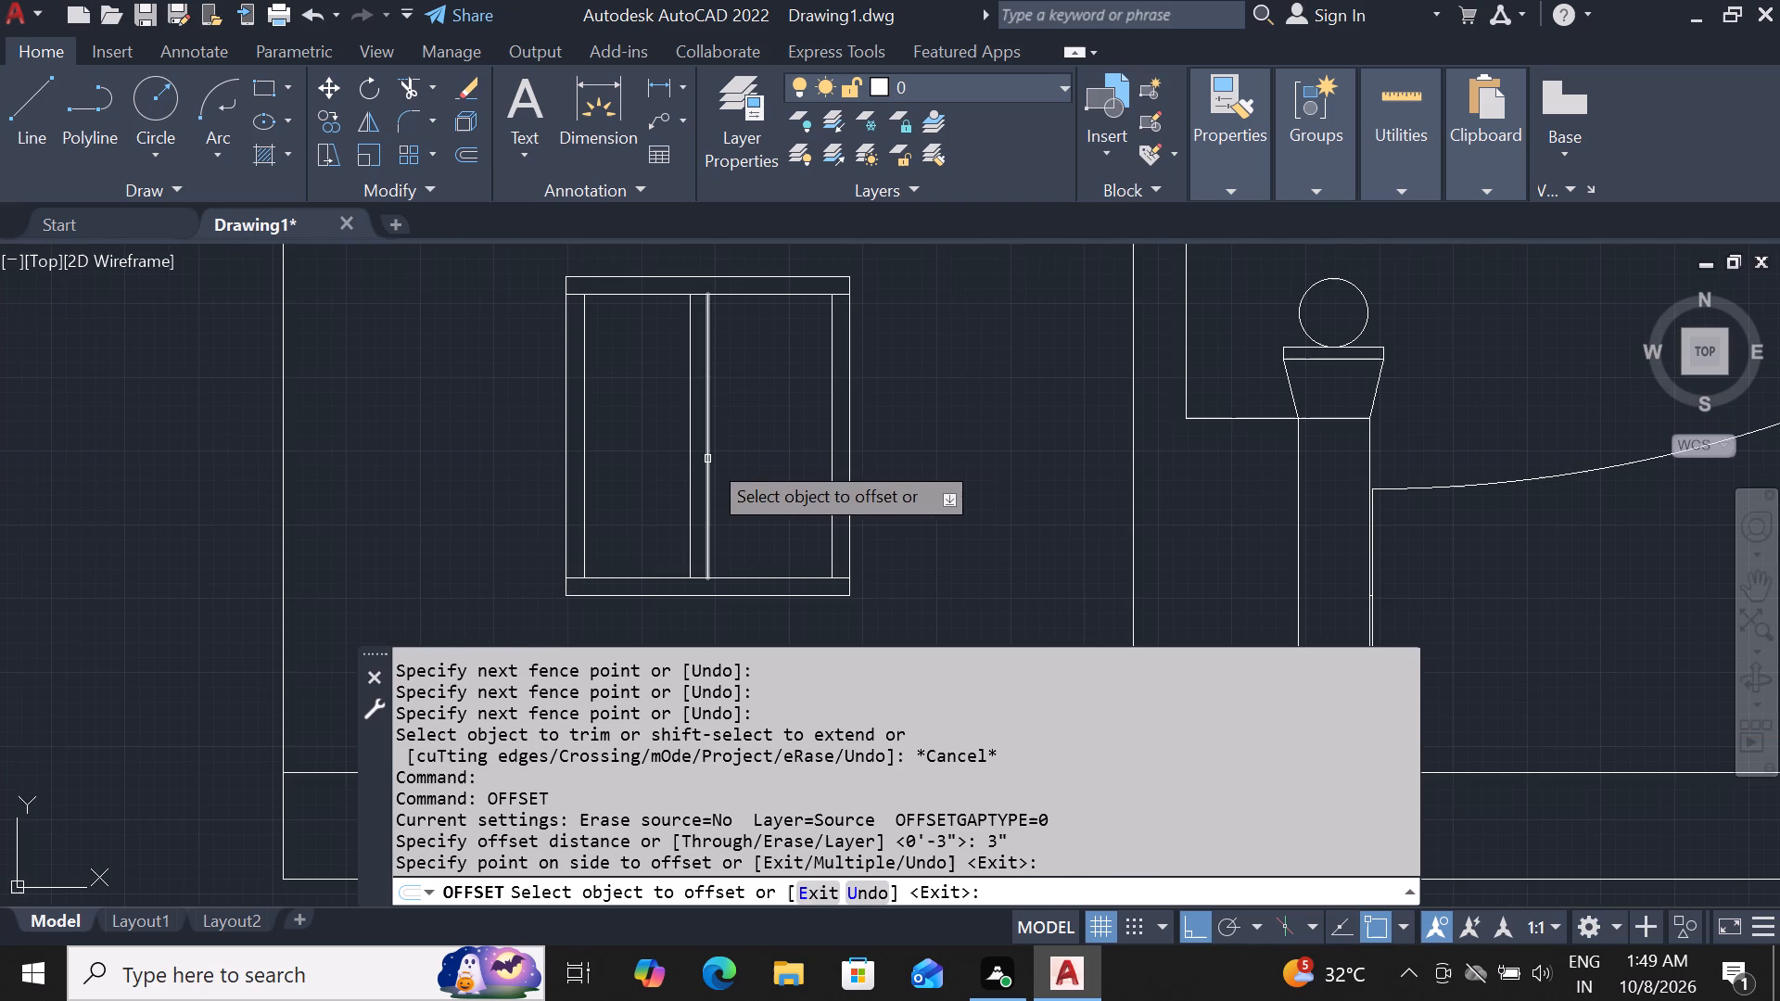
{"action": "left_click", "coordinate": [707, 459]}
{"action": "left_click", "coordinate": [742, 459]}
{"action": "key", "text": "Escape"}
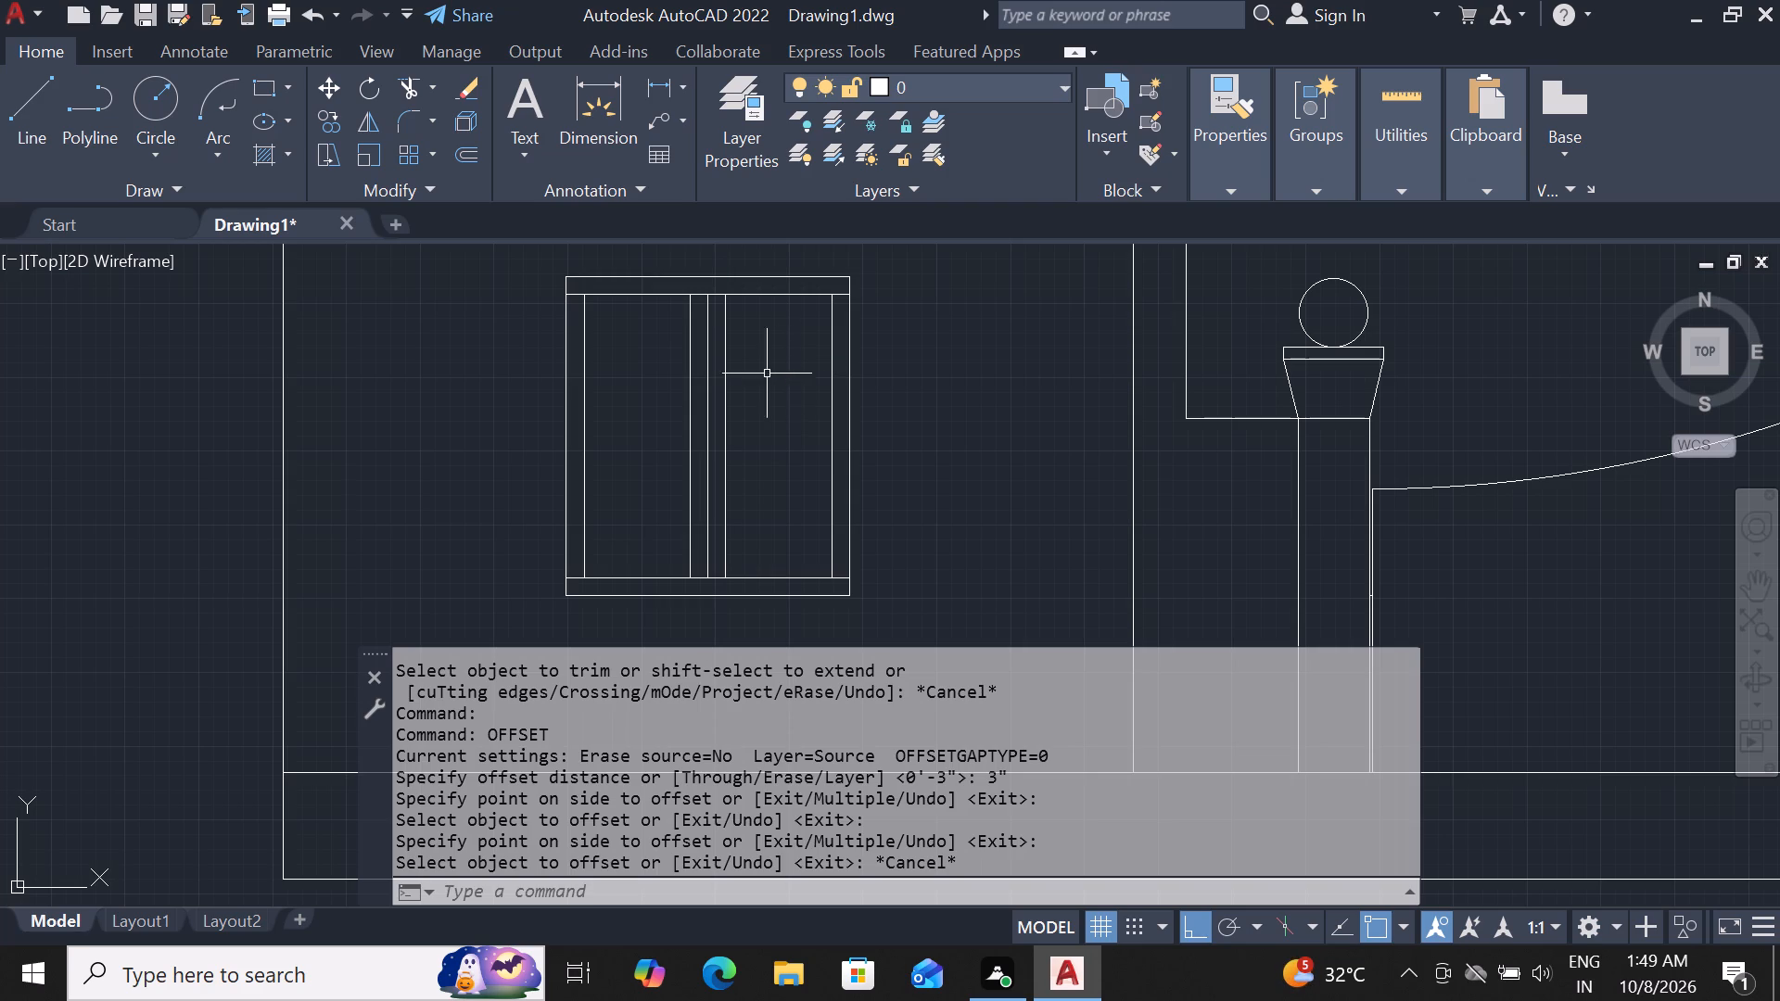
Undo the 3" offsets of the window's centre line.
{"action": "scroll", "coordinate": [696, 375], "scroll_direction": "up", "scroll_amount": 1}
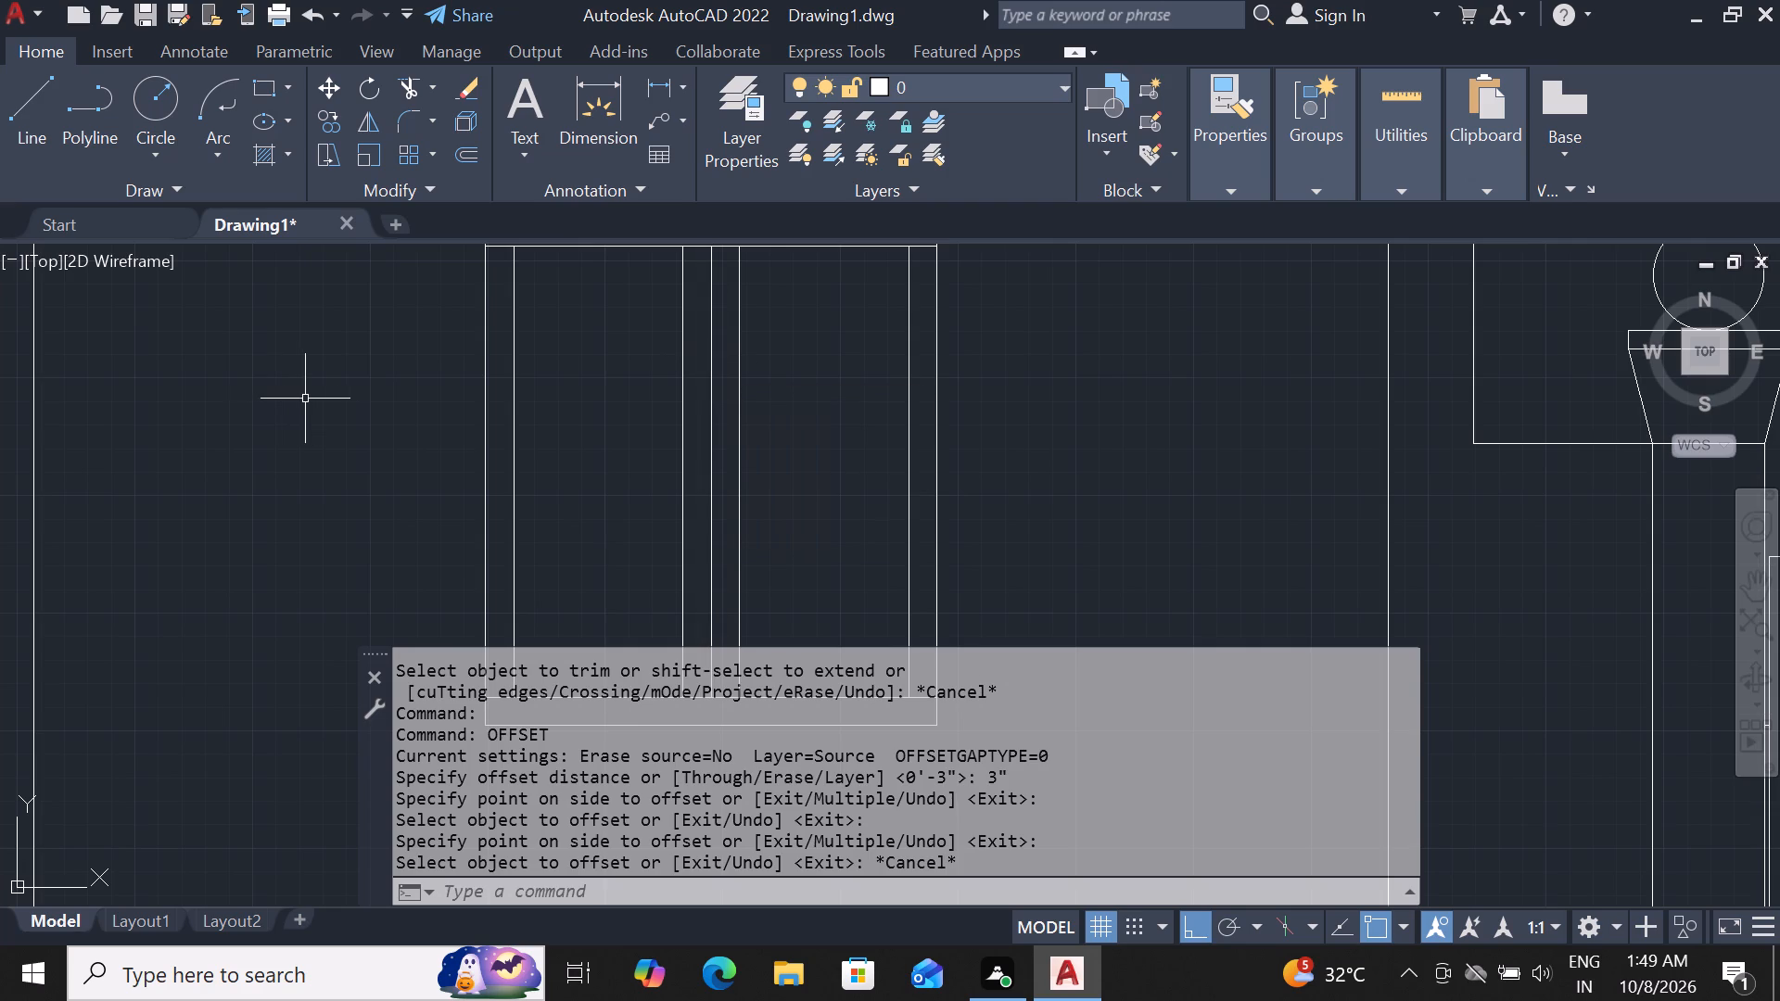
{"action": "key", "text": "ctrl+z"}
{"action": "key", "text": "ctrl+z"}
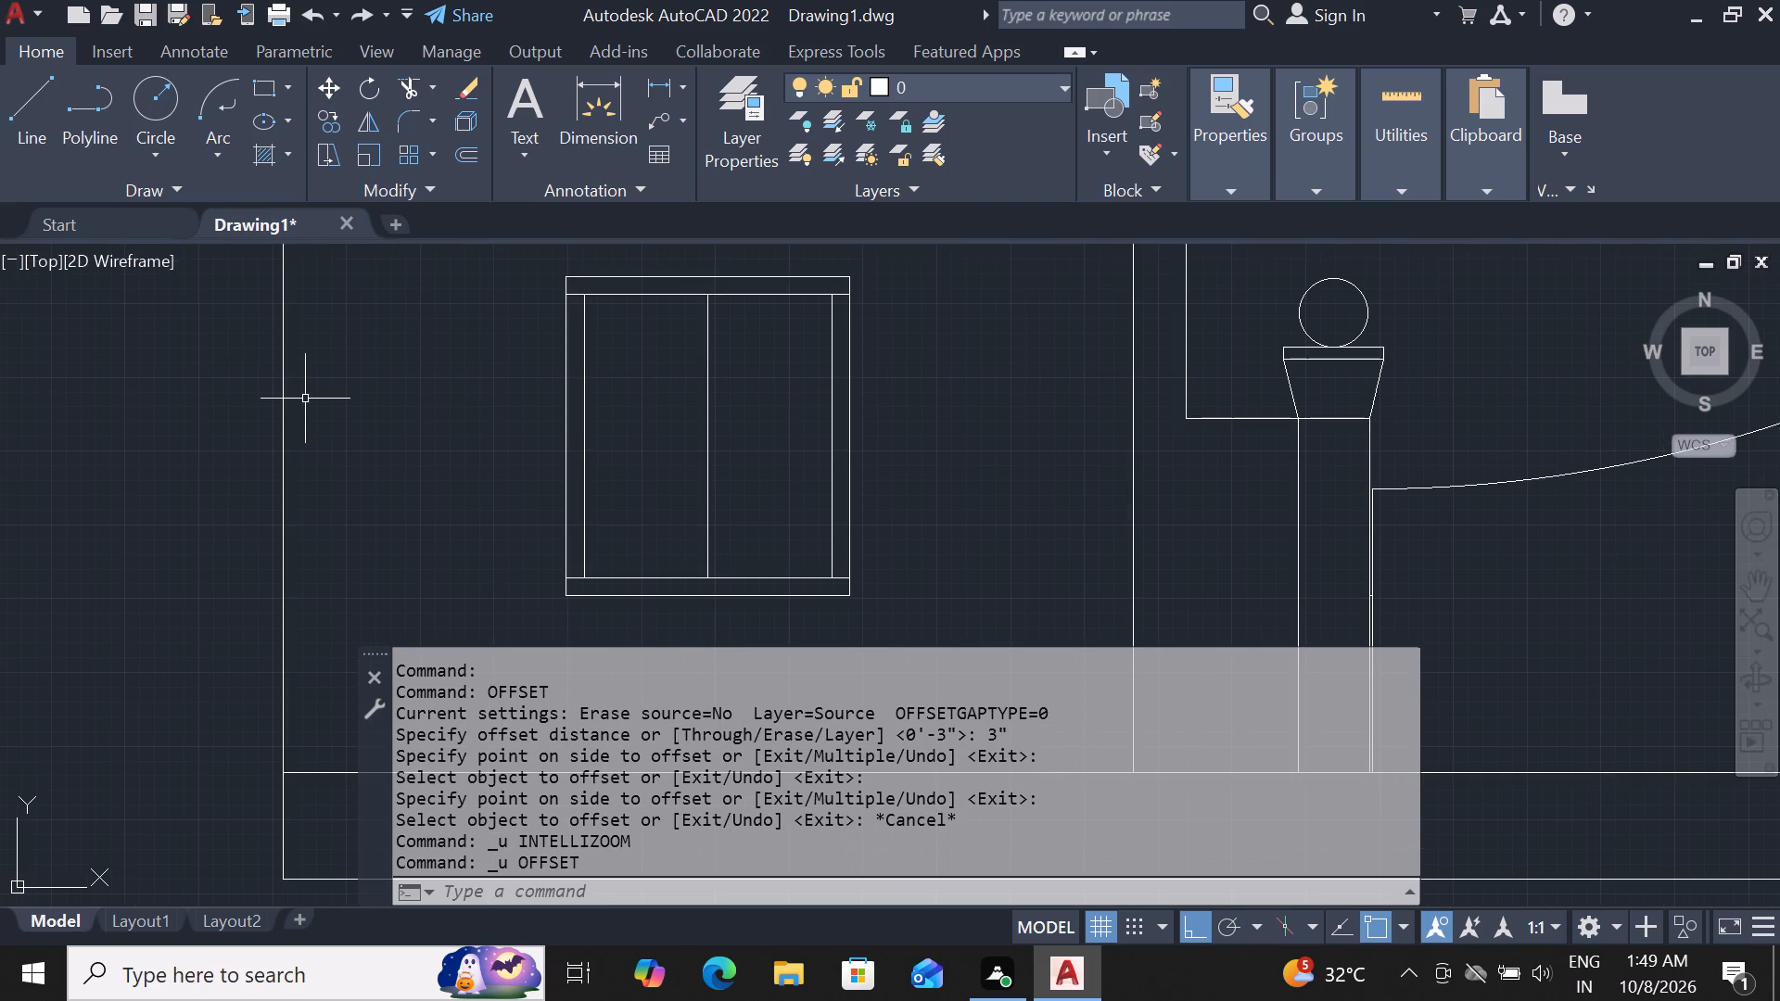
Offset the window's vertical centre line 1.5" to both sides to form the central mullion.
{"action": "left_click", "coordinate": [707, 390]}
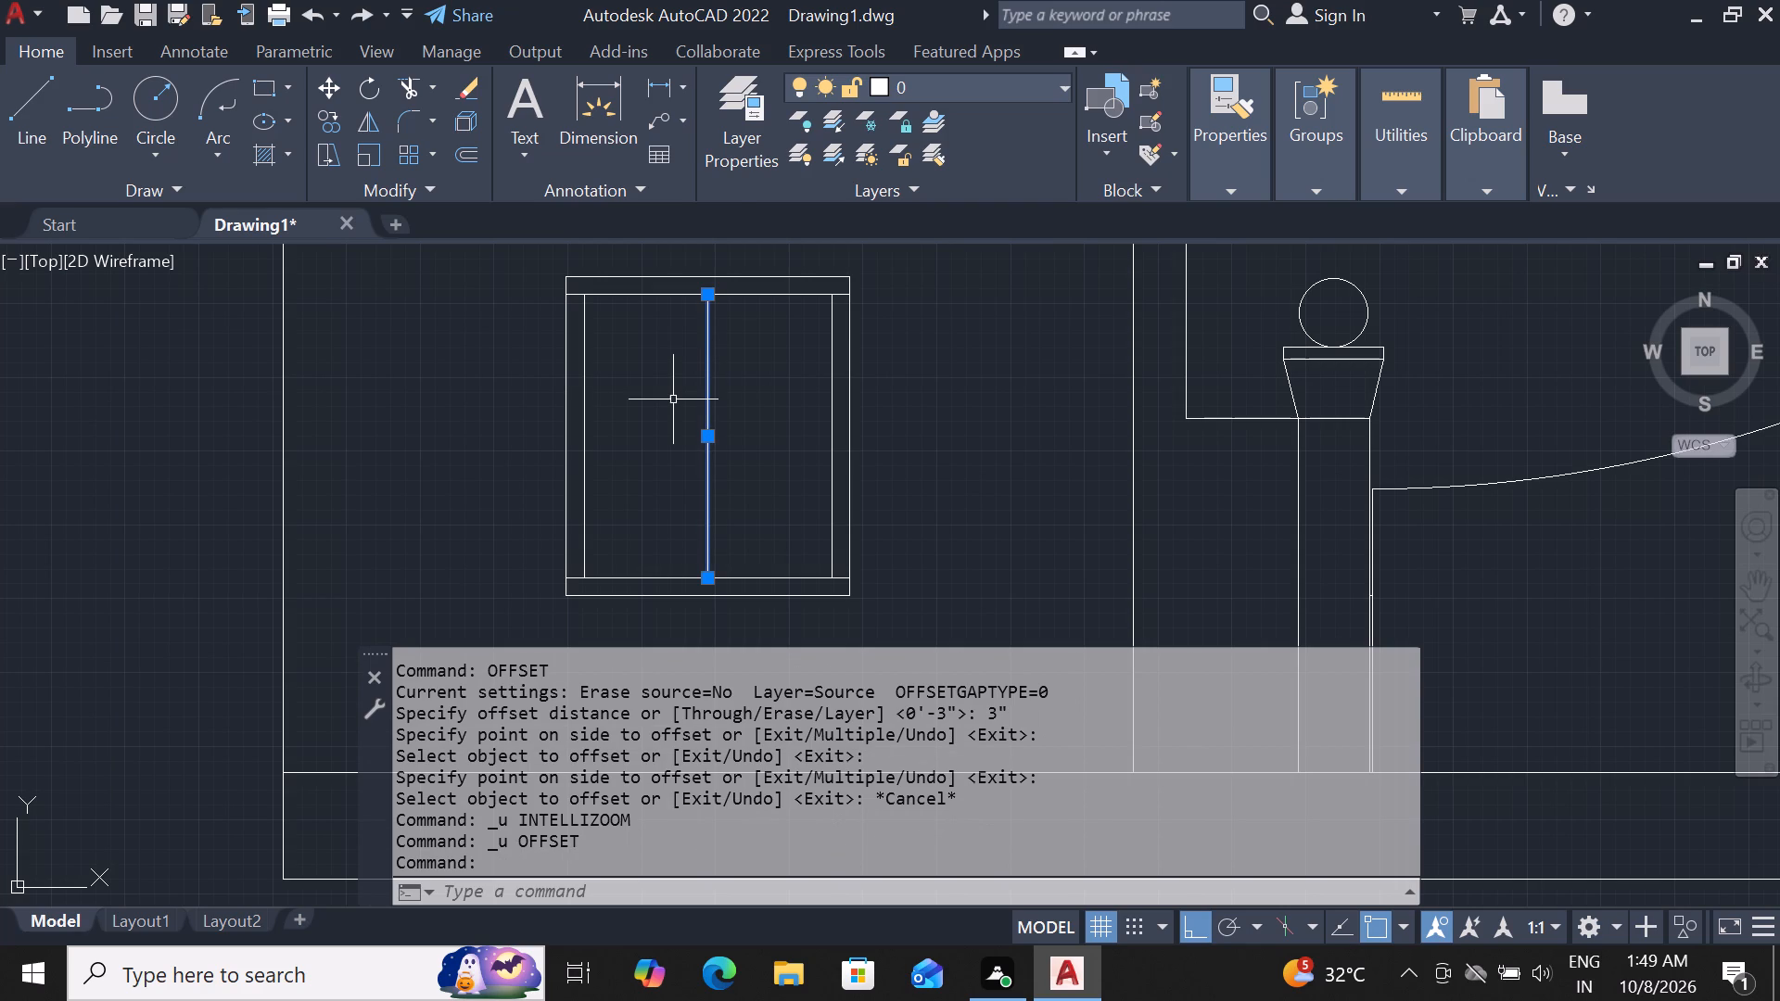
{"action": "key", "text": "o"}
{"action": "type", "text": "f"}
{"action": "key", "text": "space"}
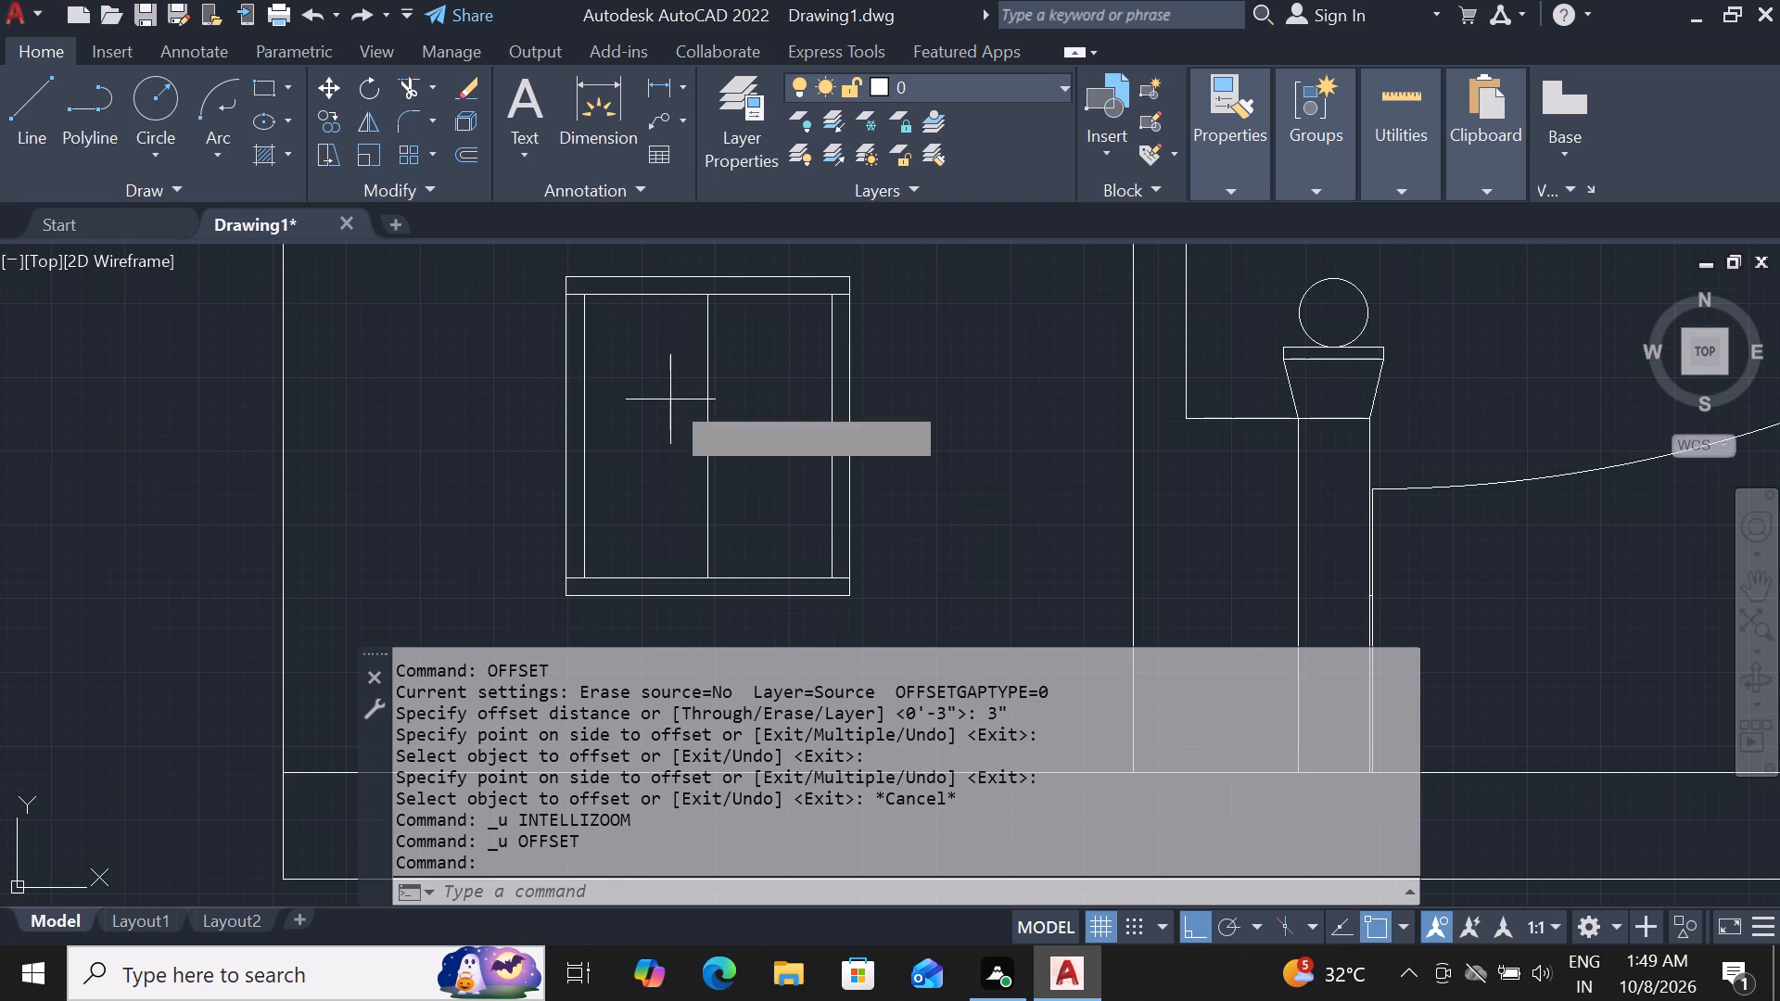
{"action": "key", "text": "1"}
{"action": "type", "text": ".5"}
{"action": "key", "text": "shift+quotedbl"}
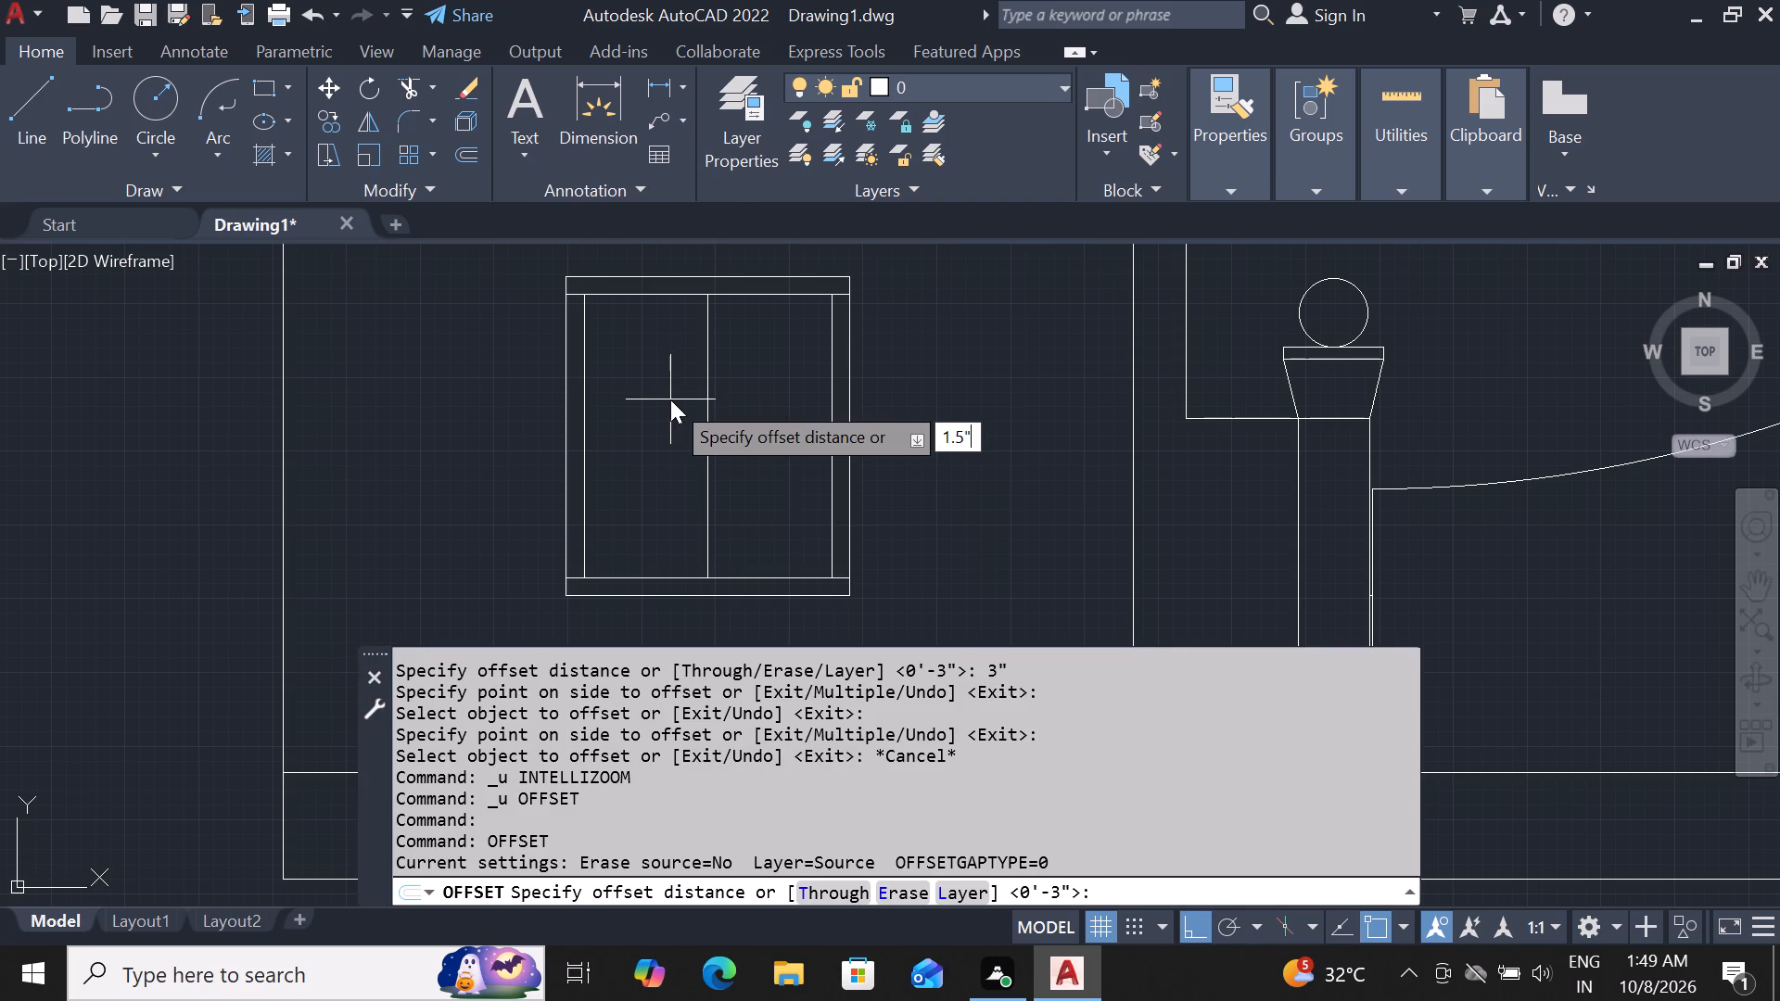
{"action": "key", "text": "Return"}
{"action": "left_click", "coordinate": [670, 399]}
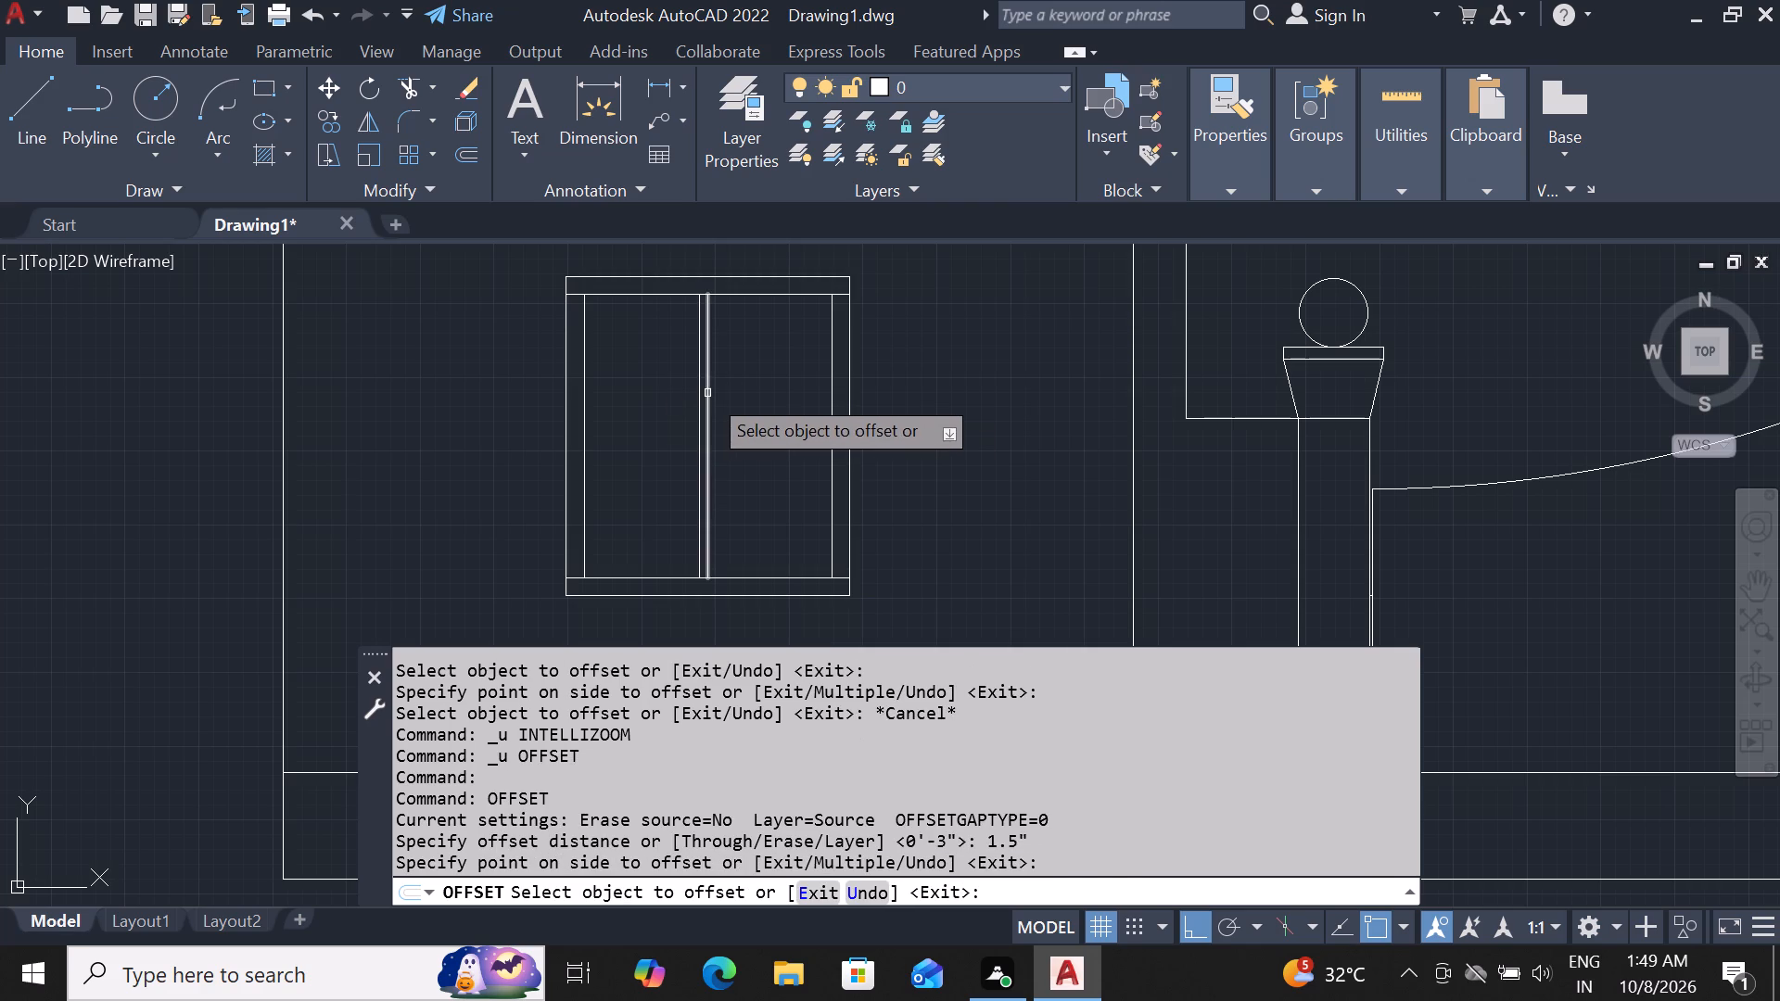
{"action": "left_click", "coordinate": [707, 393]}
{"action": "left_click", "coordinate": [734, 389]}
{"action": "key", "text": "Escape"}
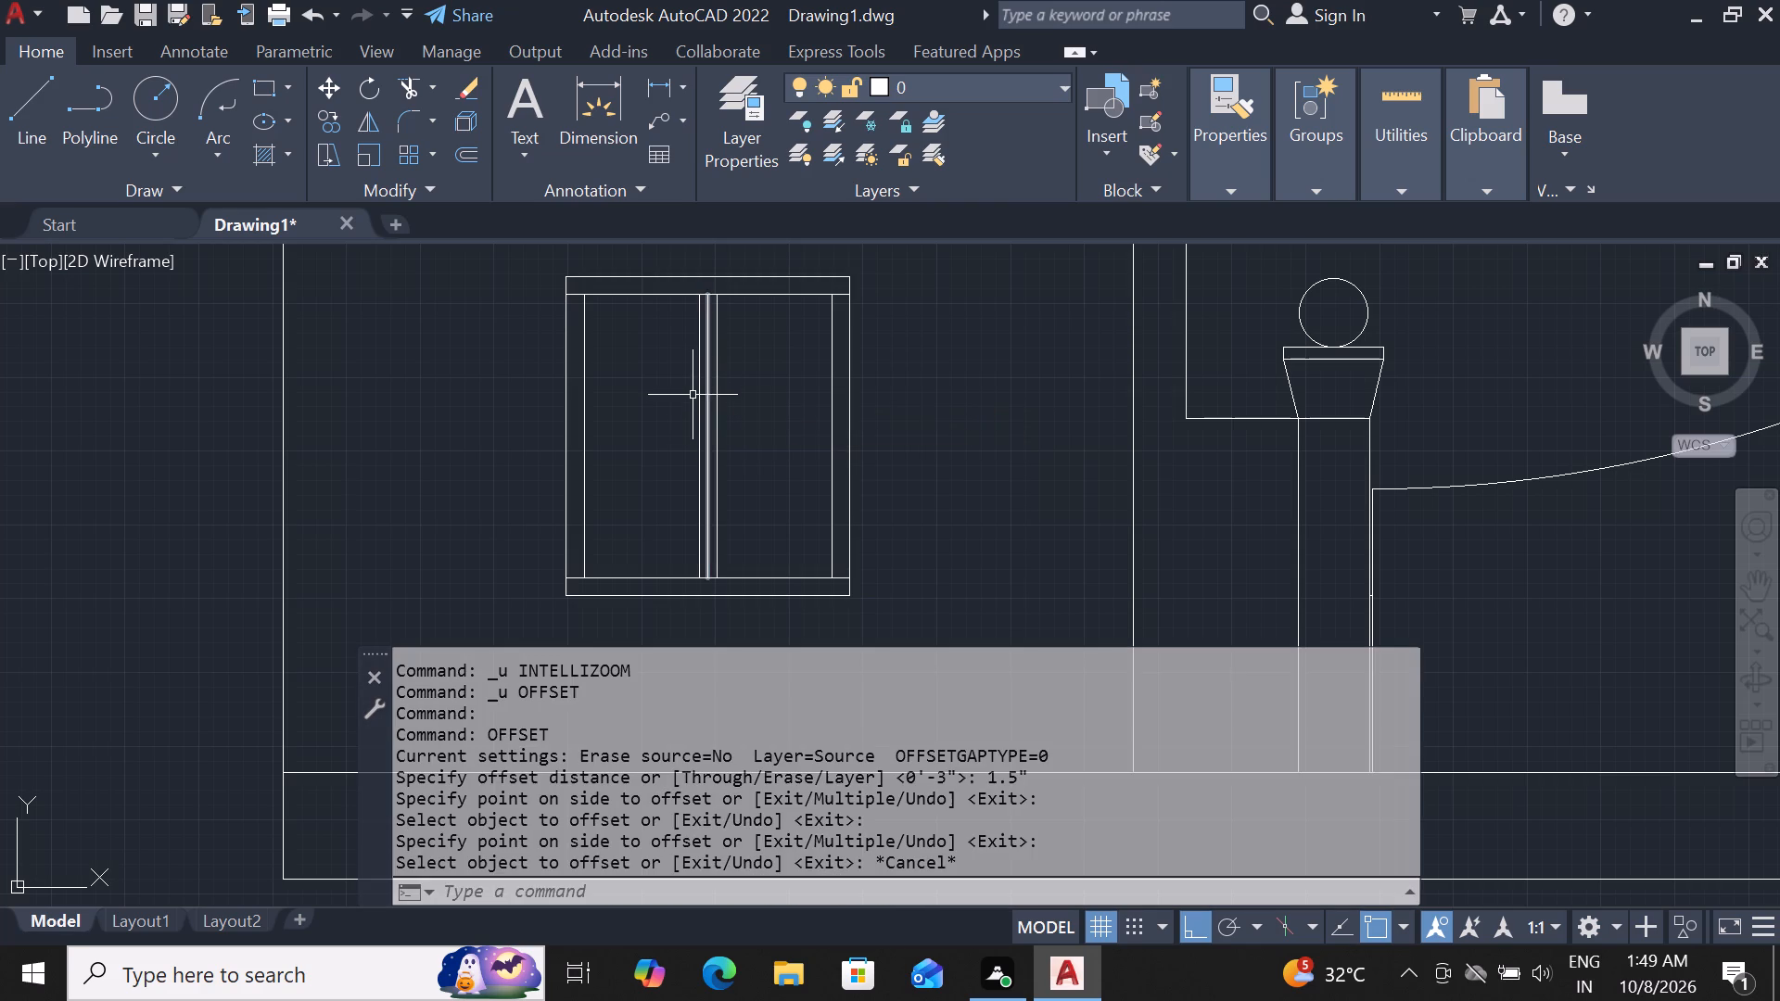
Erase the original centre line between the two mullion lines.
{"action": "scroll", "coordinate": [693, 399], "scroll_direction": "up", "scroll_amount": 2}
{"action": "left_click", "coordinate": [723, 395]}
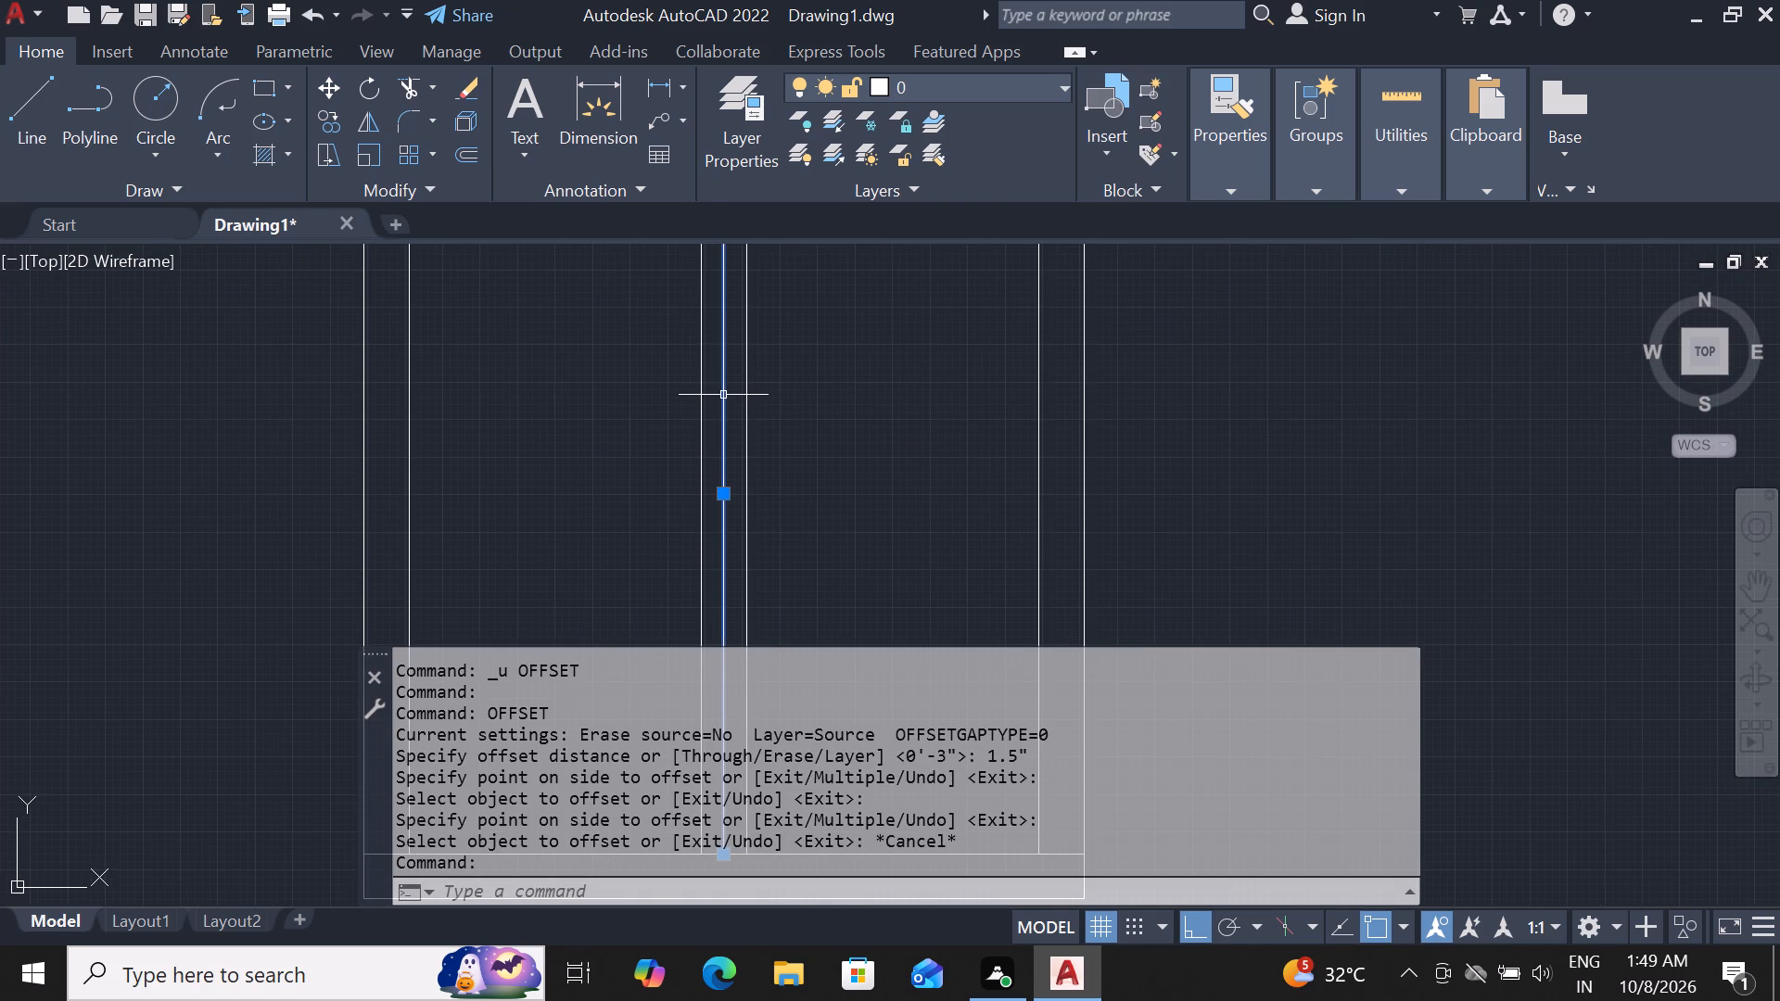
{"action": "key", "text": "Delete"}
{"action": "scroll", "coordinate": [723, 395], "scroll_direction": "down", "scroll_amount": 2}
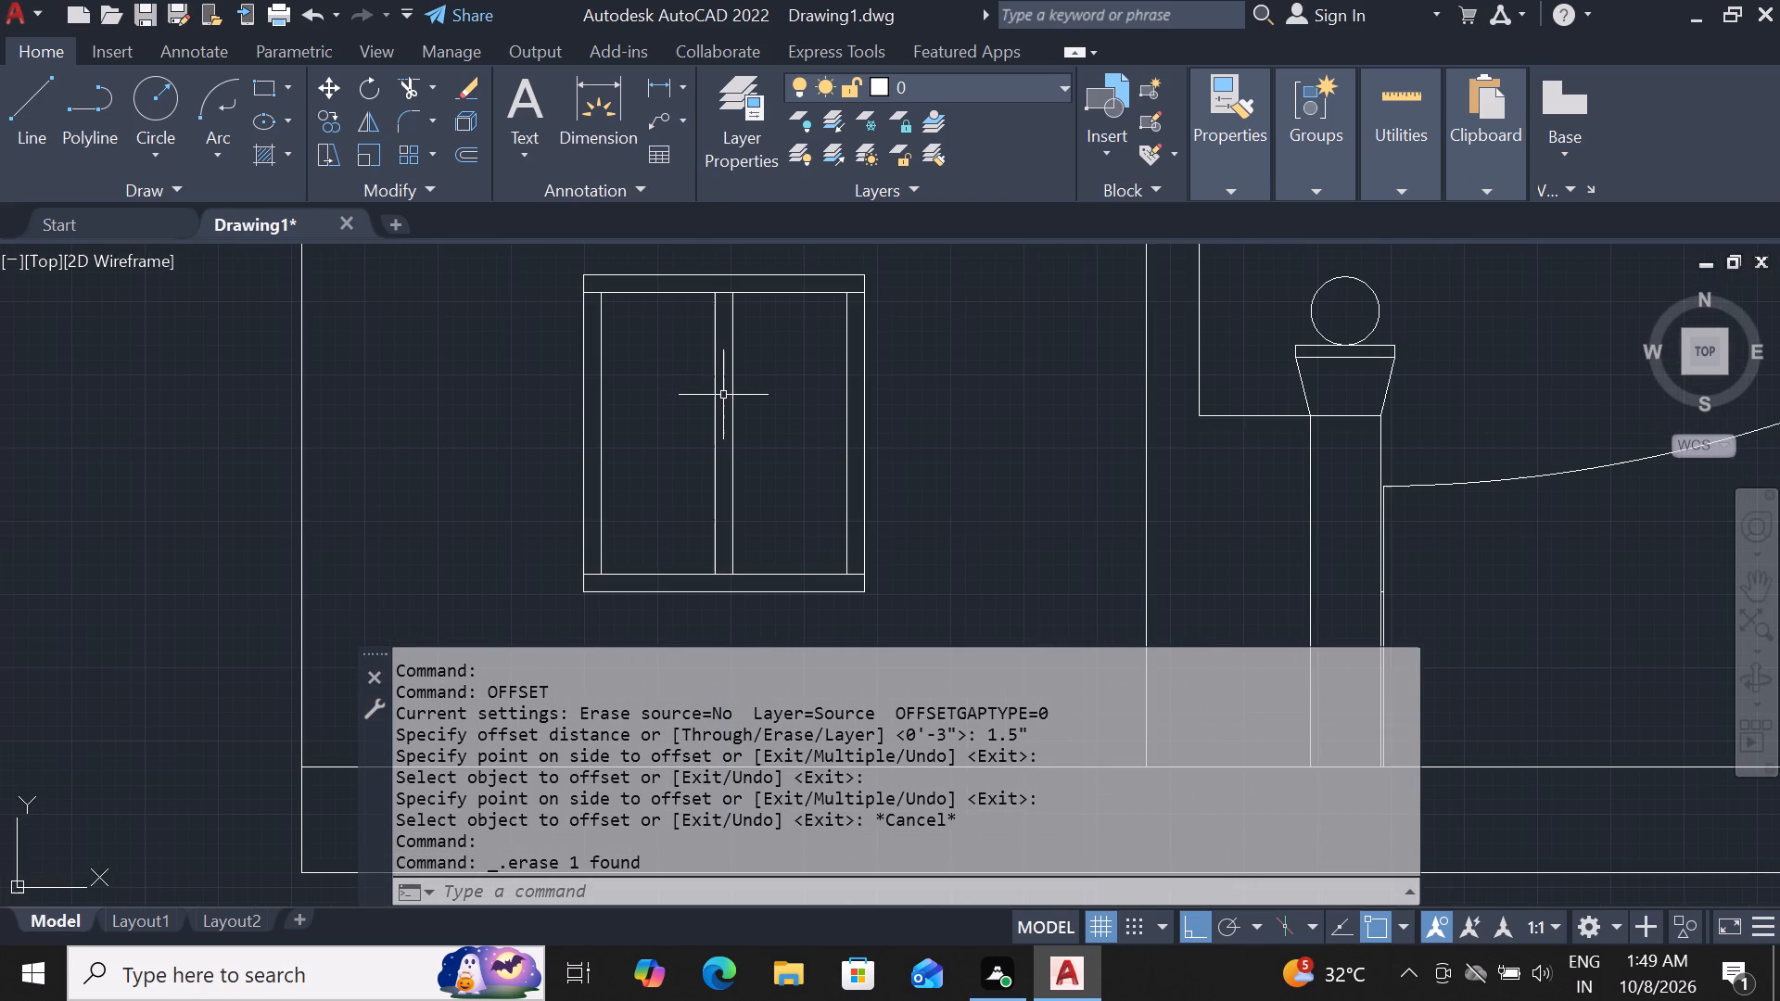
Offset both mullion lines 3" outward, one into each window panel.
{"action": "left_click", "coordinate": [734, 424]}
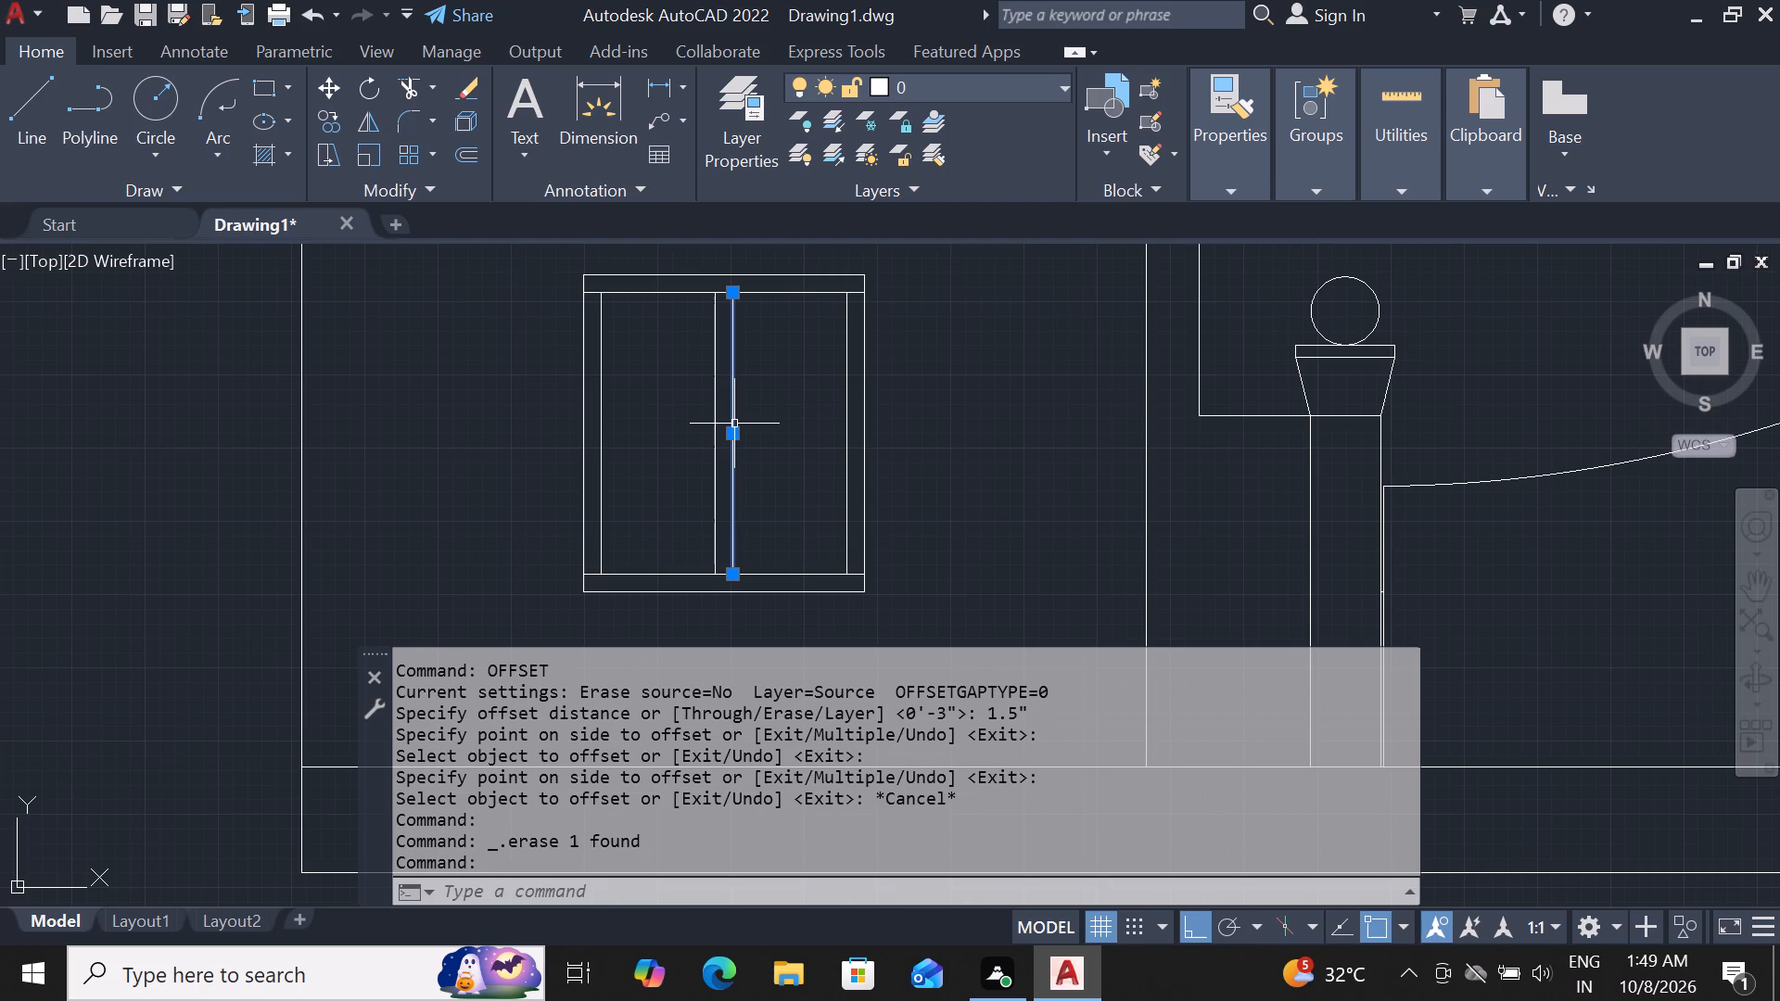
{"action": "key", "text": "o"}
{"action": "type", "text": "f"}
{"action": "key", "text": "space"}
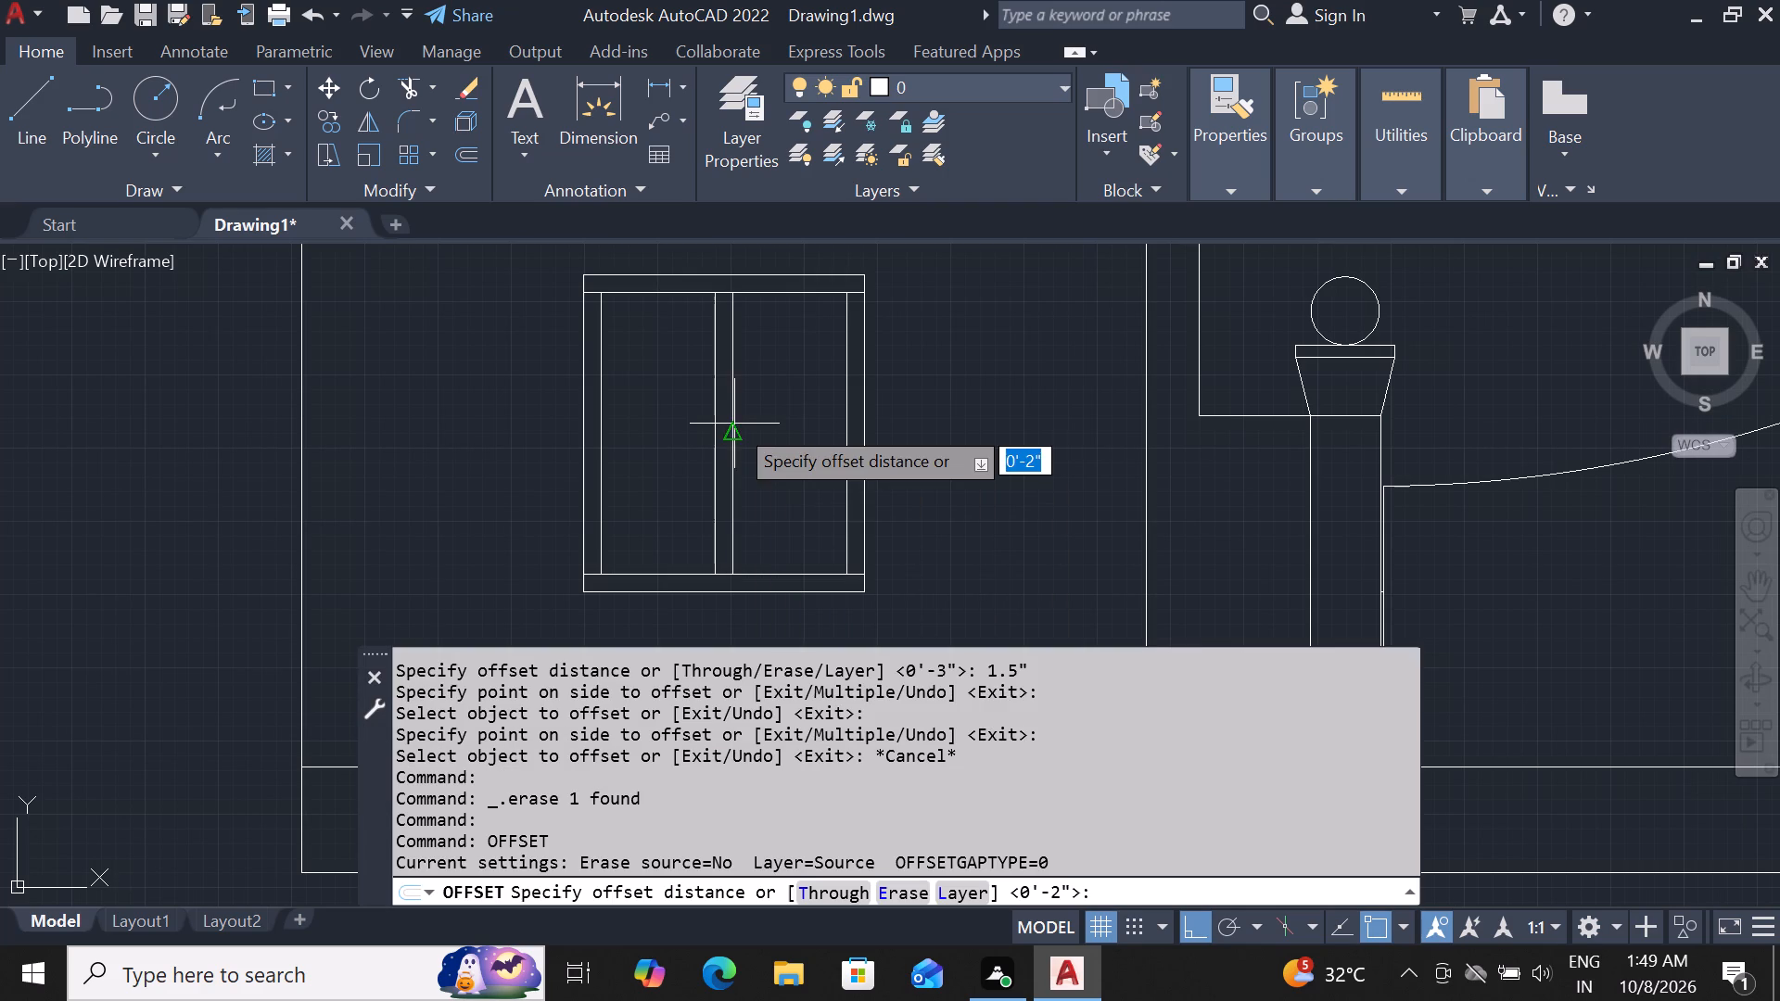
{"action": "key", "text": "3"}
{"action": "key", "text": "shift+quotedbl"}
{"action": "key", "text": "Return"}
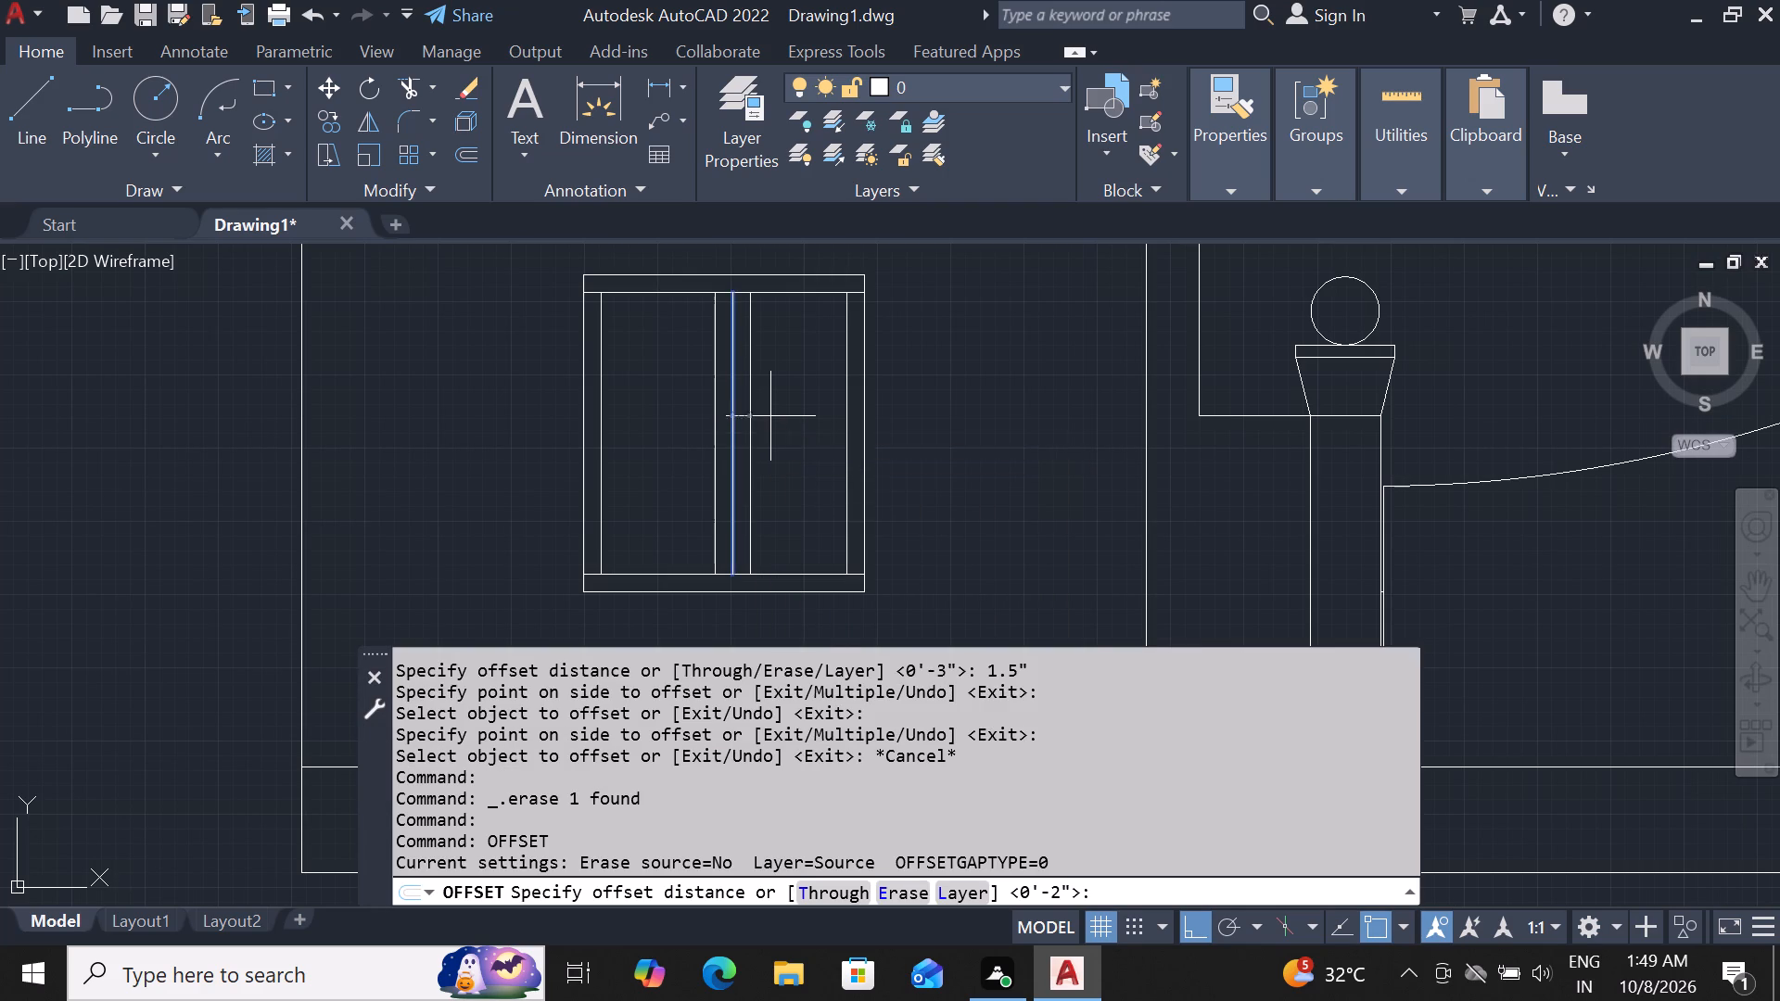
{"action": "left_click", "coordinate": [770, 416]}
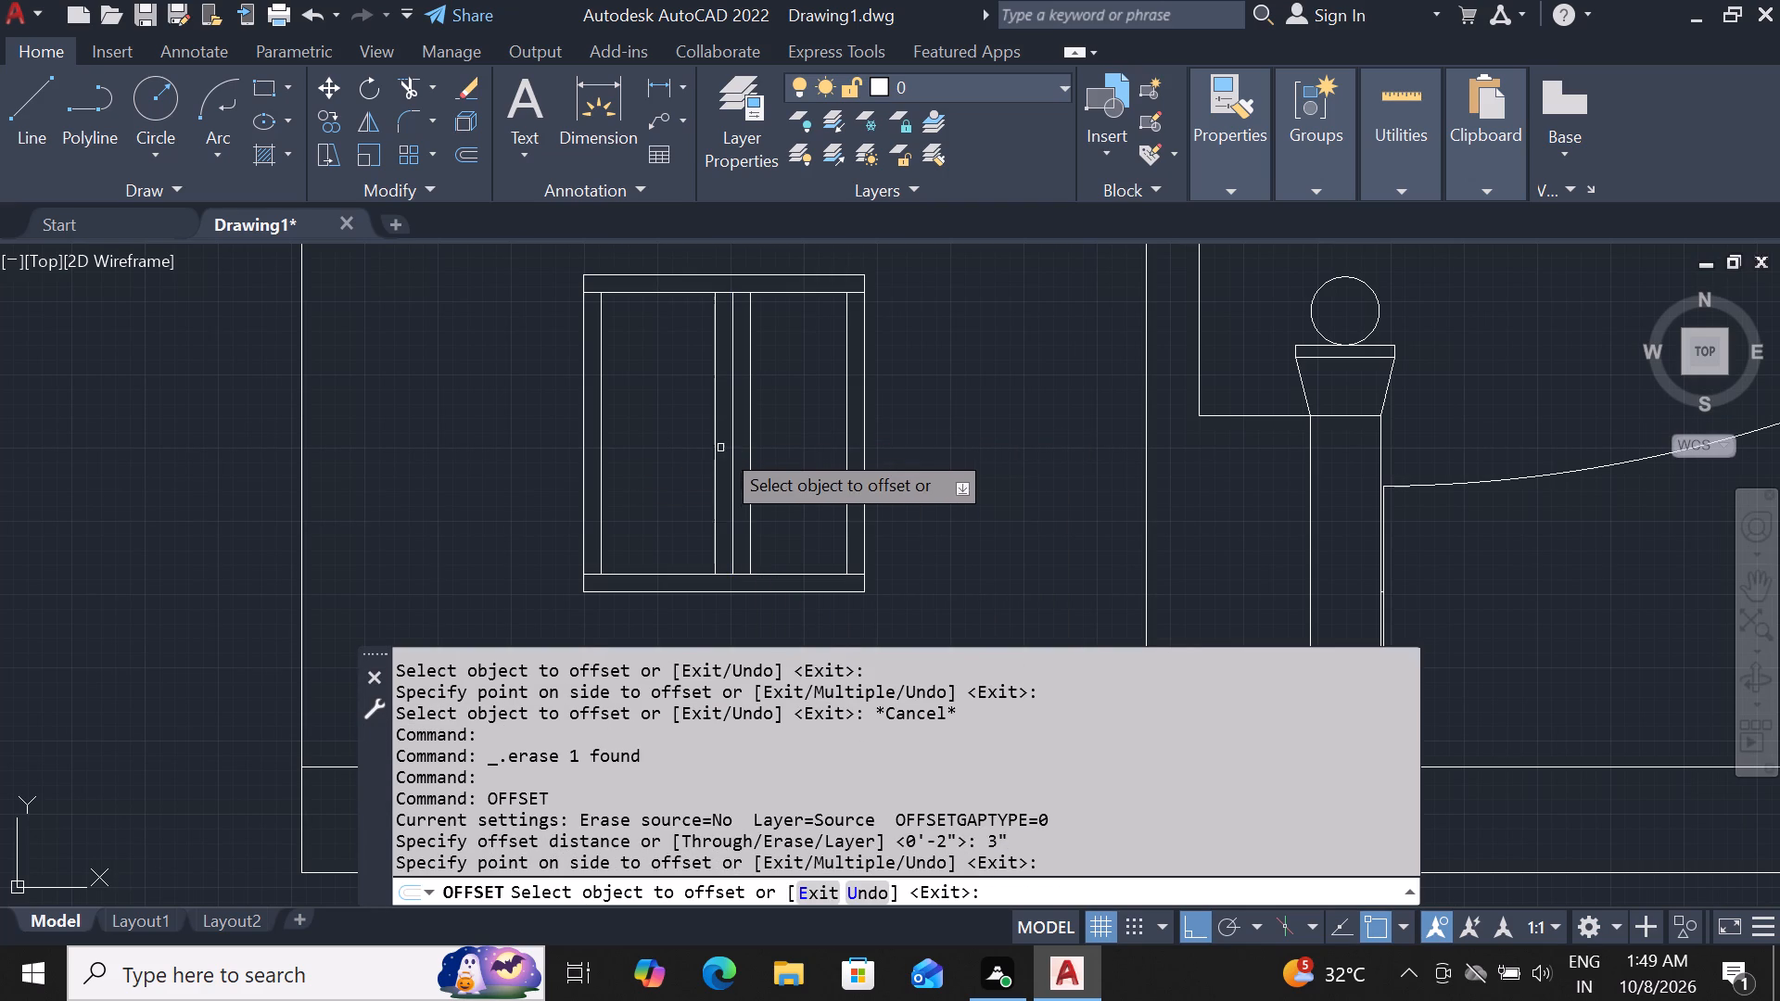
{"action": "left_click", "coordinate": [713, 452]}
{"action": "left_click", "coordinate": [683, 462]}
{"action": "scroll", "coordinate": [785, 436], "scroll_direction": "down", "scroll_amount": 2}
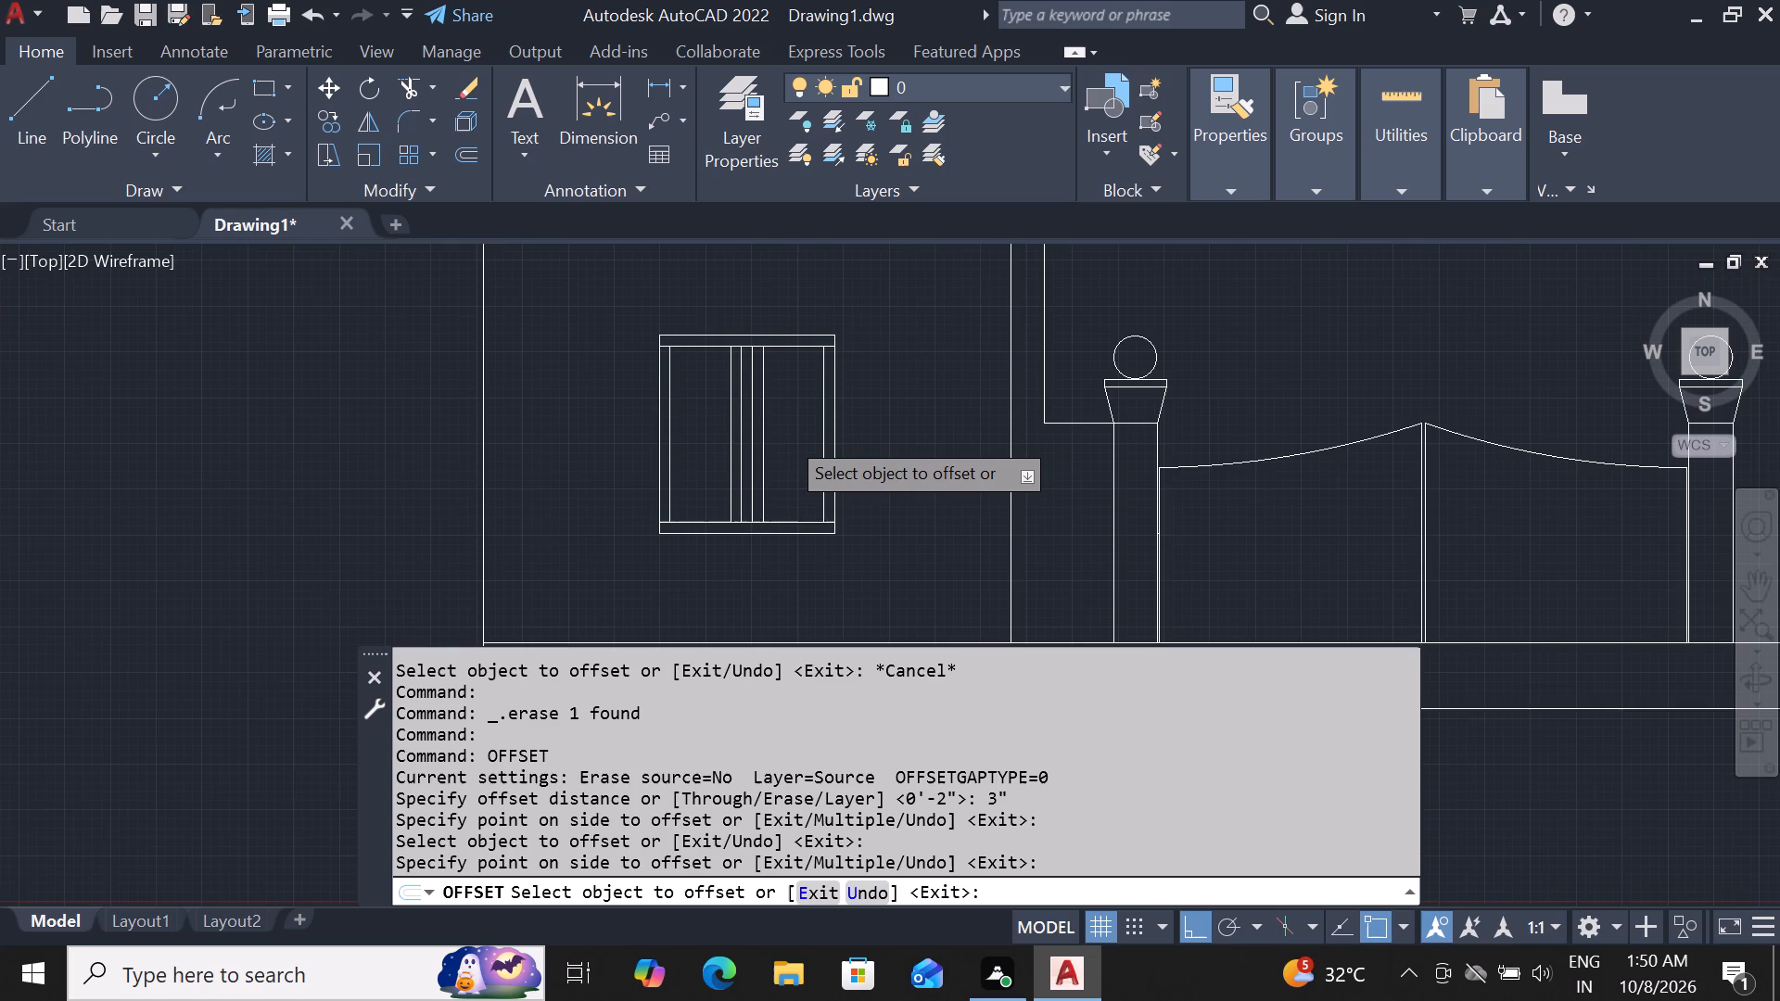
{"action": "key", "text": "Escape"}
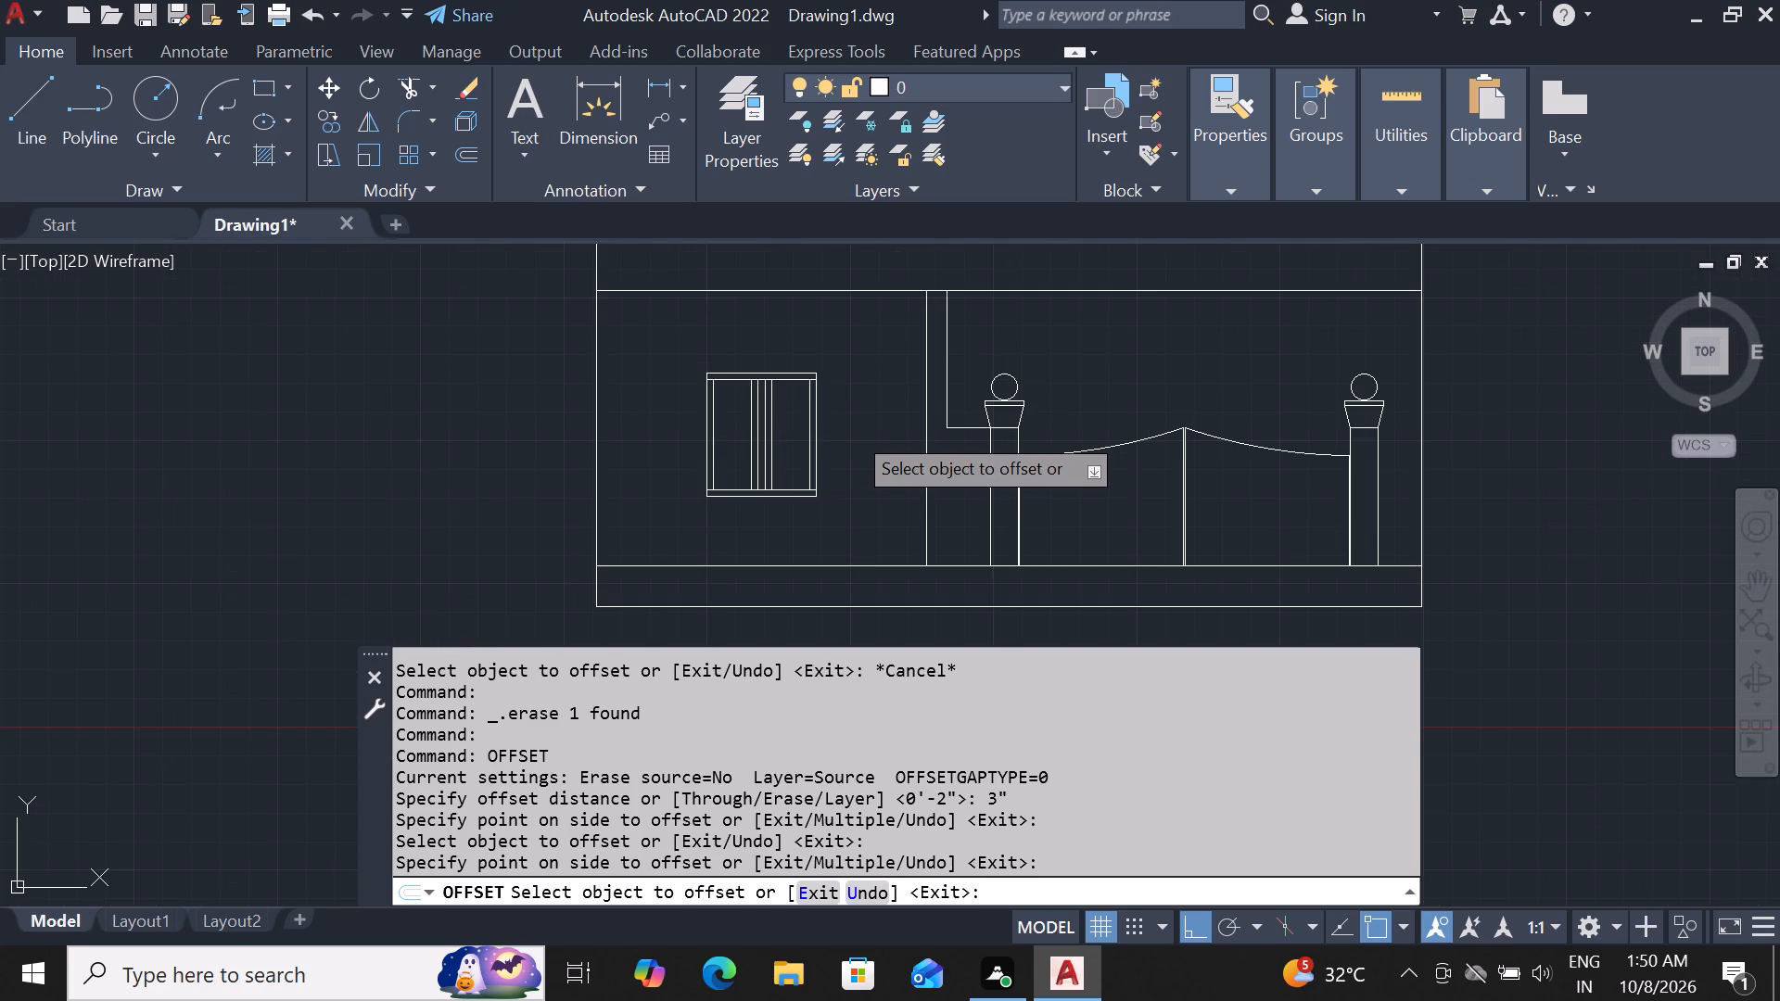
Offset the inner line of the window's top frame strip 6" downward.
{"action": "scroll", "coordinate": [851, 431], "scroll_direction": "up", "scroll_amount": 3}
{"action": "scroll", "coordinate": [744, 419], "scroll_direction": "down", "scroll_amount": 3}
{"action": "scroll", "coordinate": [632, 365], "scroll_direction": "up", "scroll_amount": 2}
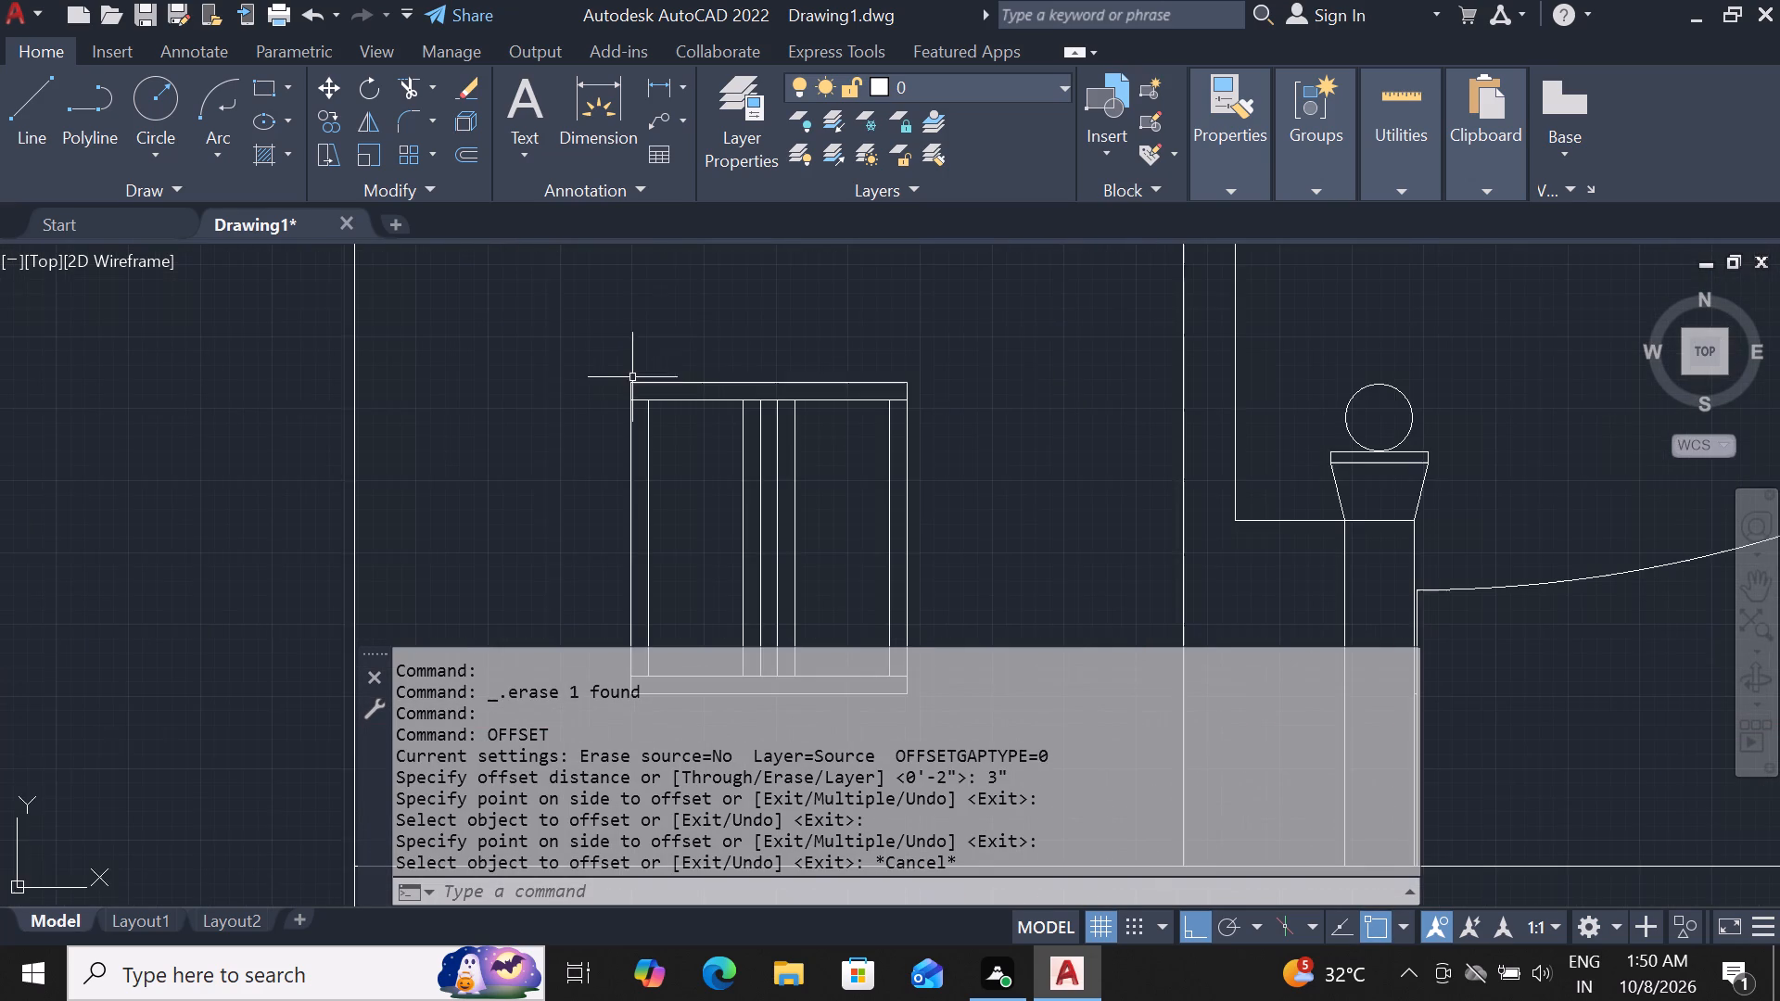
{"action": "scroll", "coordinate": [717, 442], "scroll_direction": "up", "scroll_amount": 2}
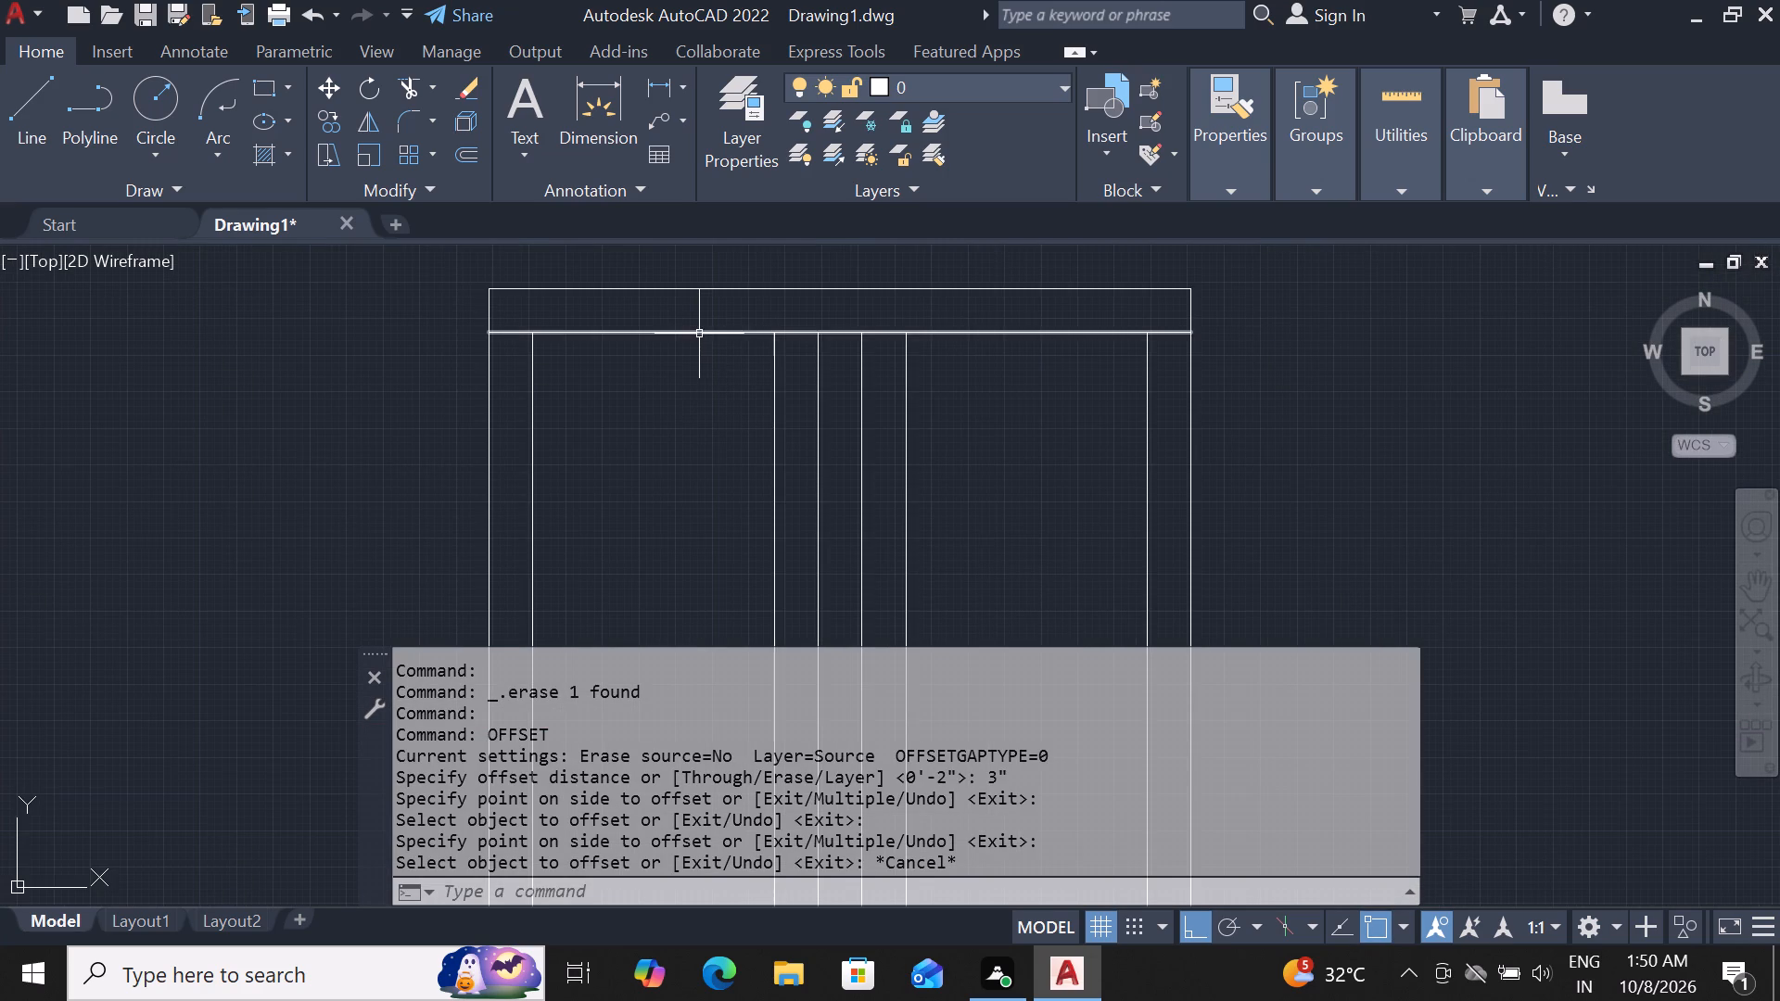
{"action": "left_click", "coordinate": [699, 334]}
{"action": "key", "text": "o"}
{"action": "type", "text": "f"}
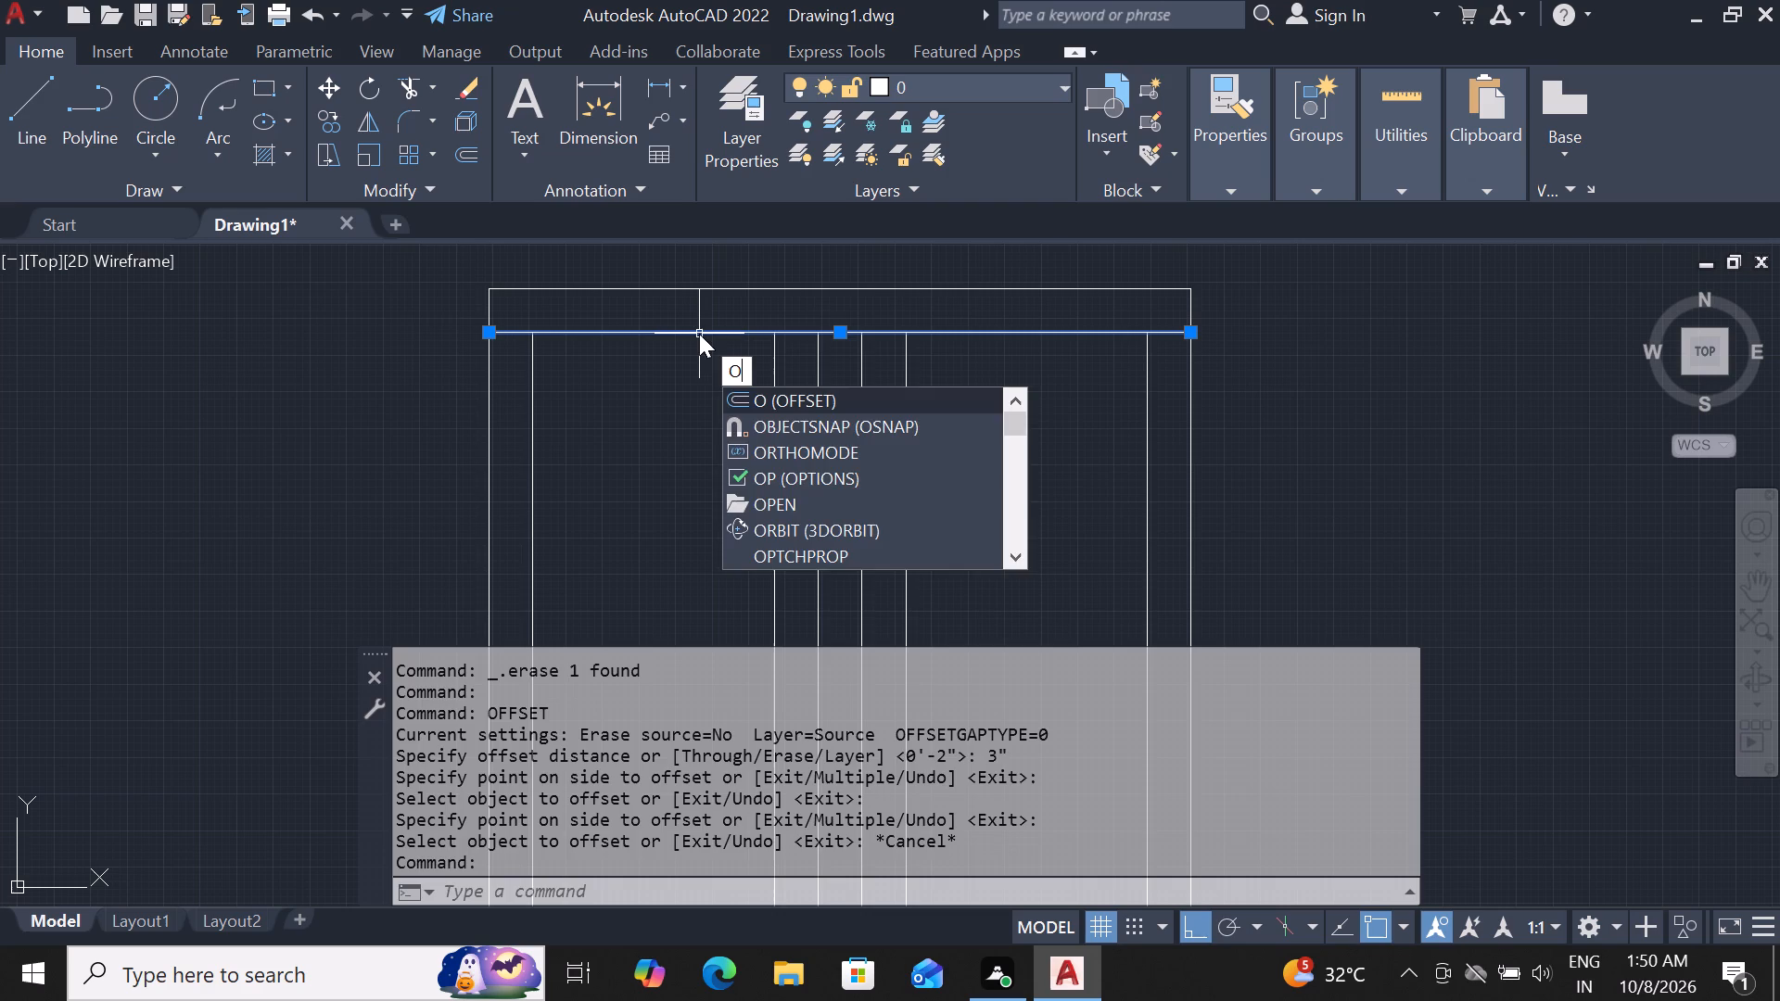
{"action": "key", "text": "space"}
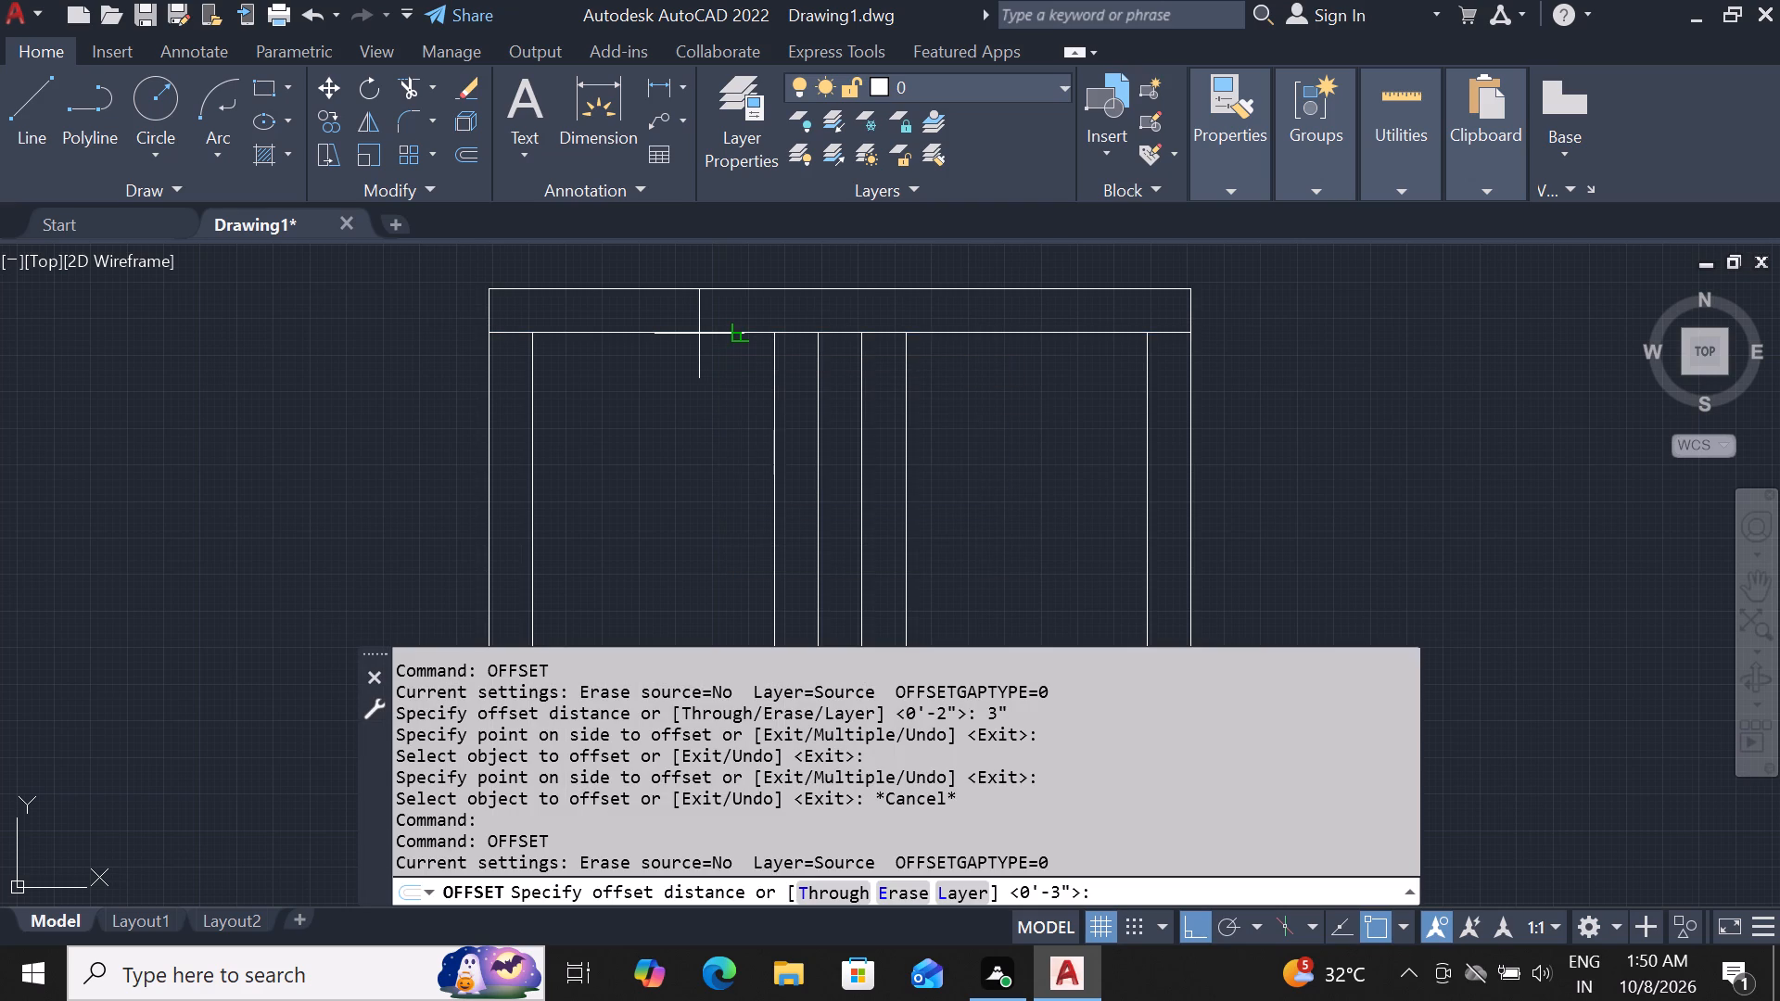
{"action": "key", "text": "6"}
{"action": "key", "text": "shift+quotedbl"}
{"action": "key", "text": "Return"}
{"action": "left_click", "coordinate": [695, 460]}
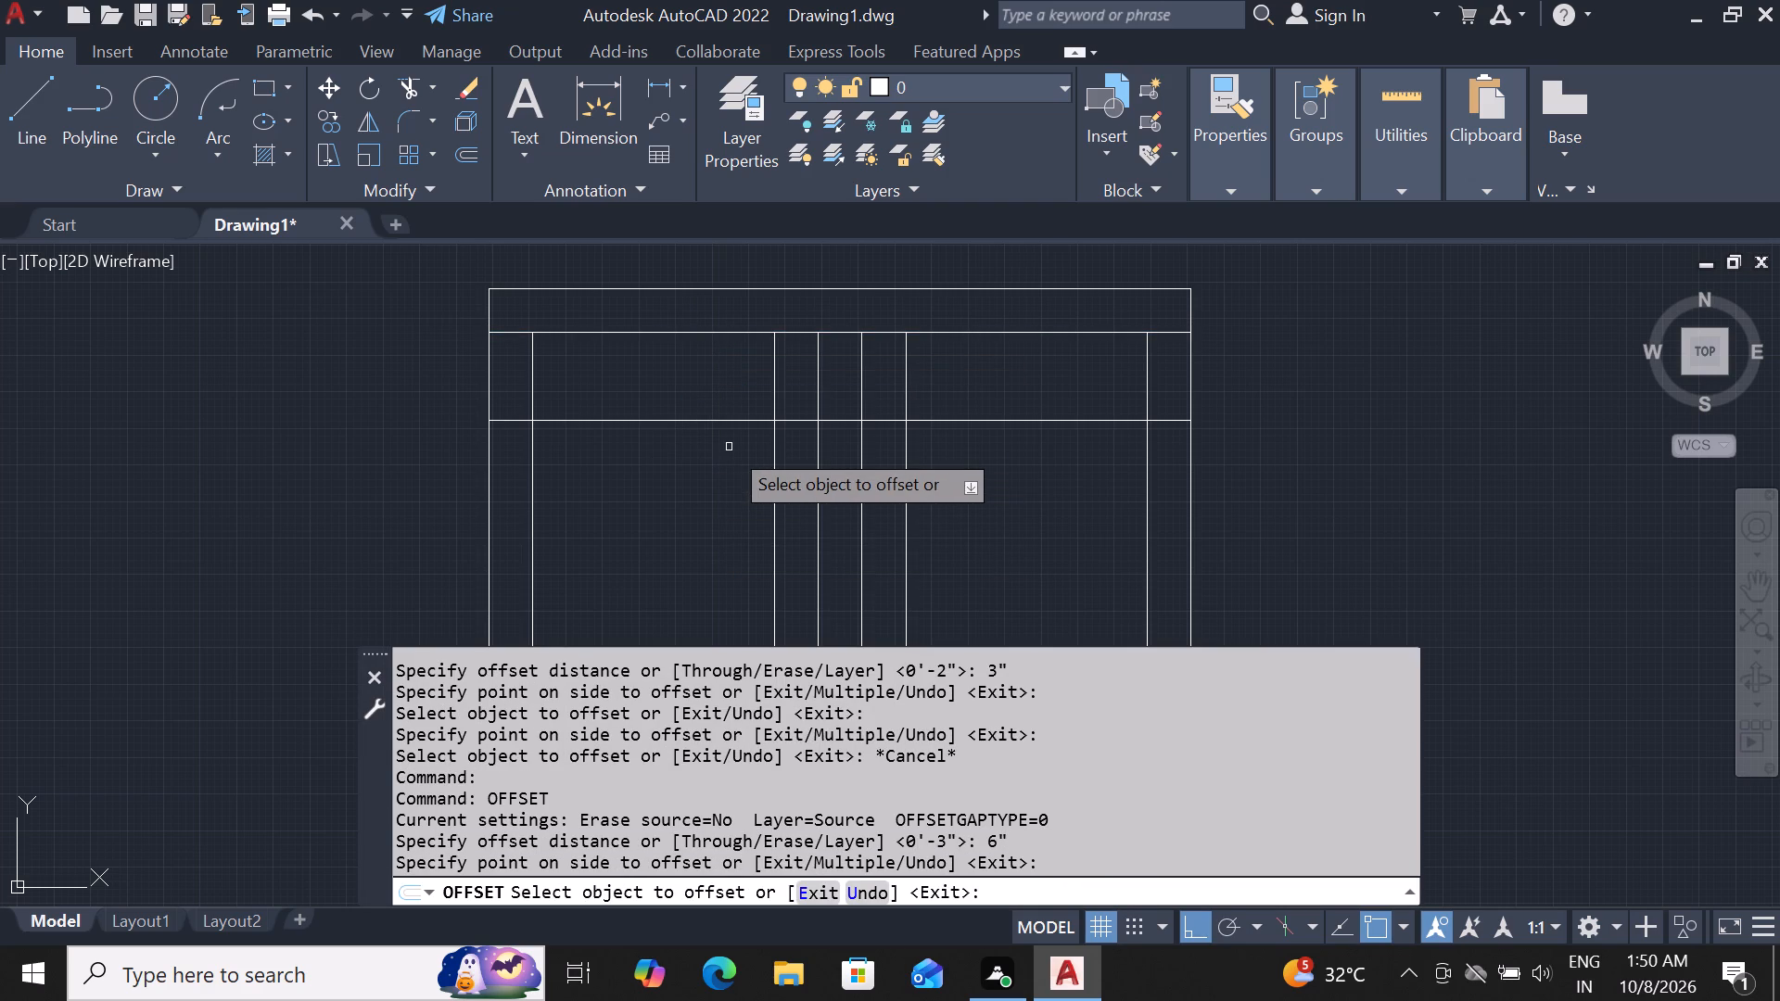
{"action": "key", "text": "Escape"}
Draw a diagonal in the right-hand panel from its upper outer corner to where the 6" offset line meets the panel's innermost vertical line.
{"action": "scroll", "coordinate": [729, 447], "scroll_direction": "down", "scroll_amount": 1}
{"action": "scroll", "coordinate": [811, 407], "scroll_direction": "up", "scroll_amount": 2}
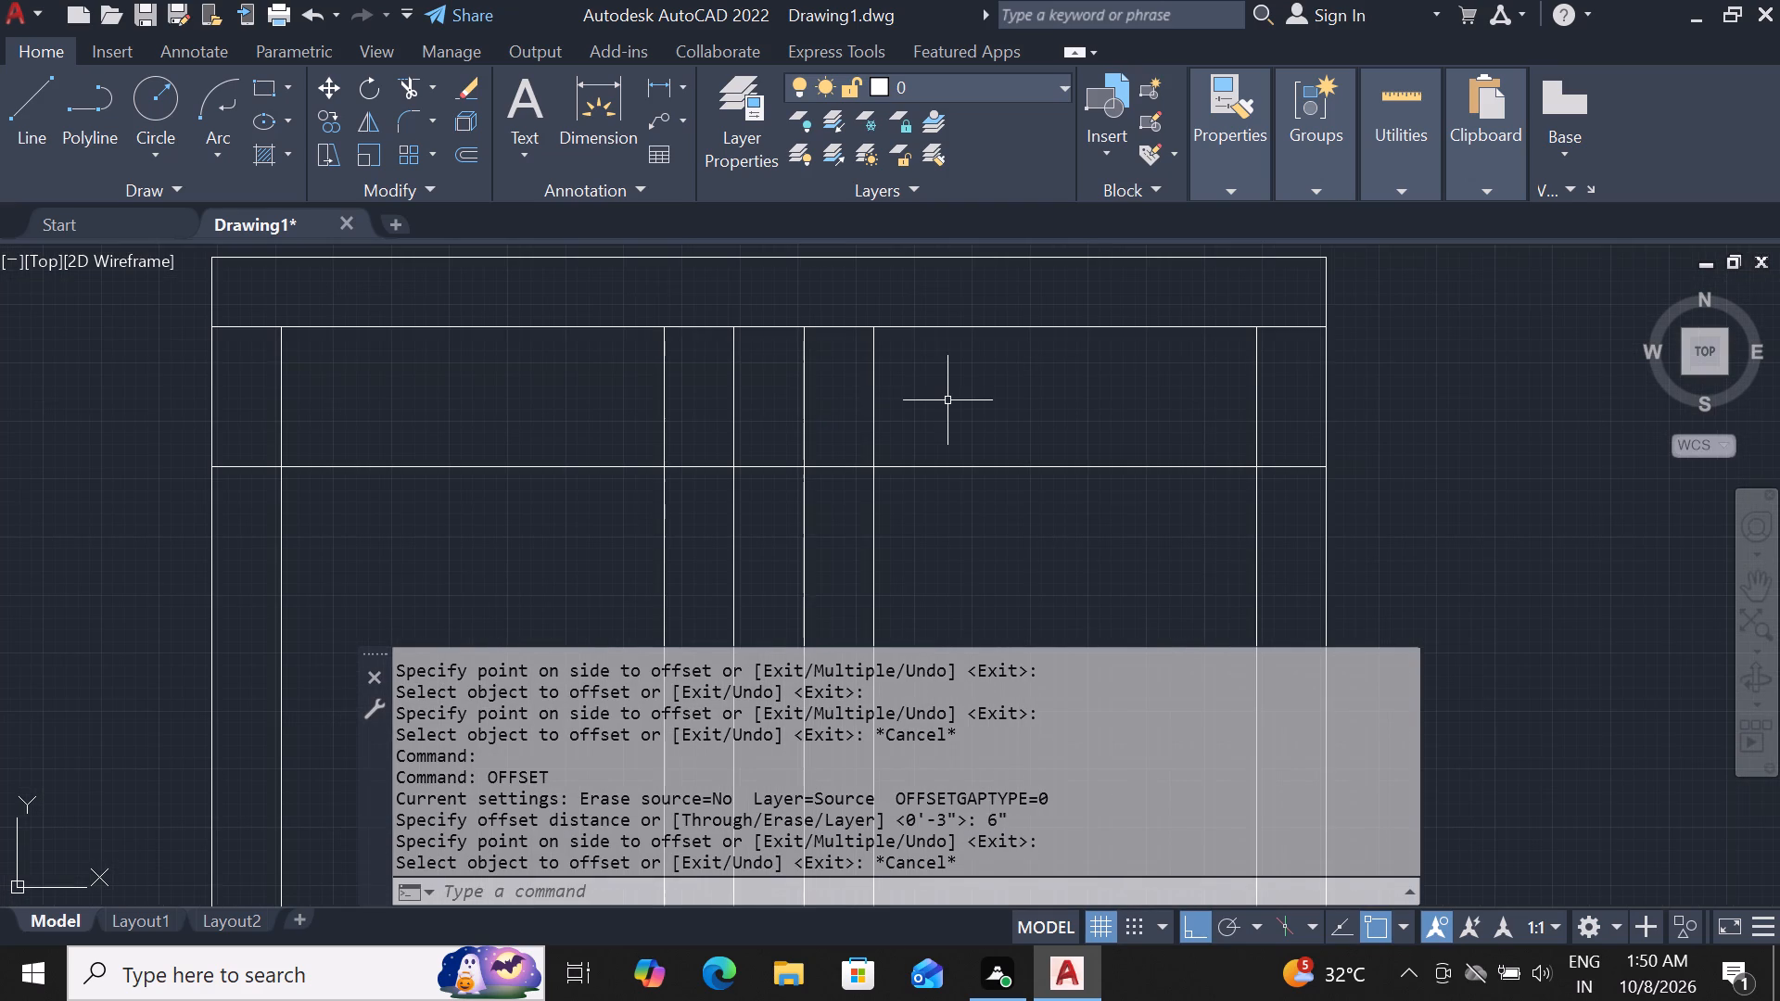
{"action": "type", "text": "l"}
{"action": "key", "text": "space"}
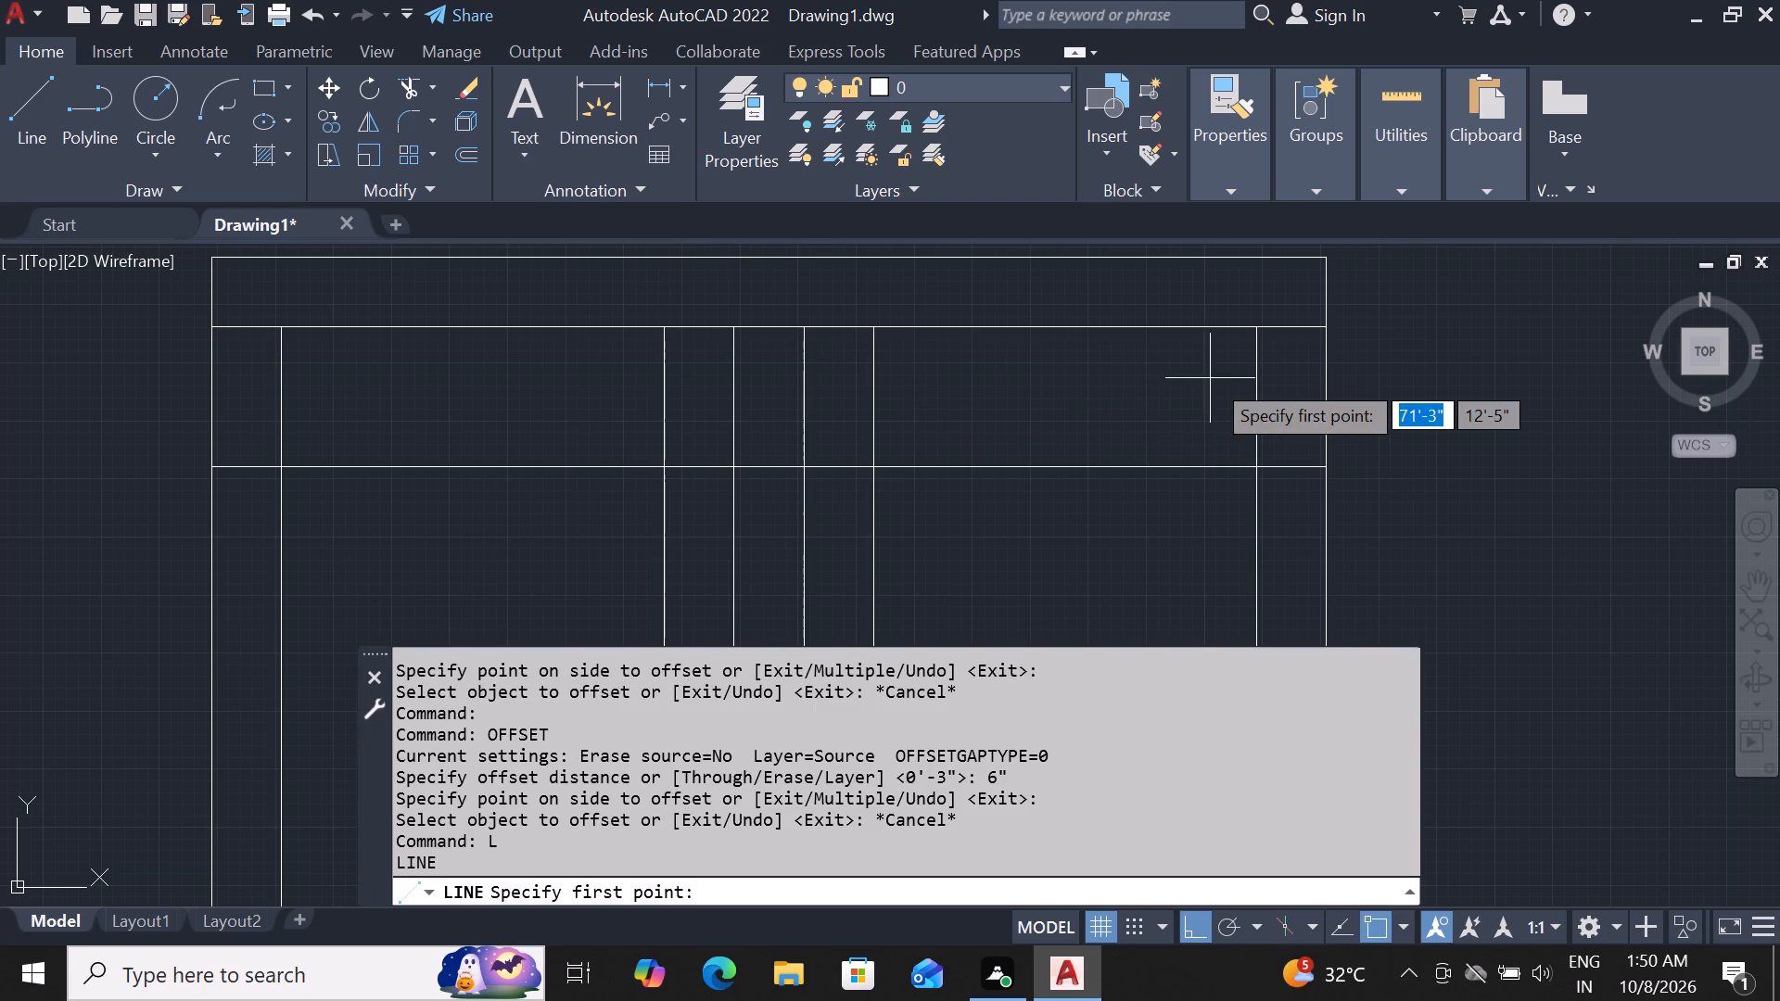
{"action": "left_click", "coordinate": [1255, 324]}
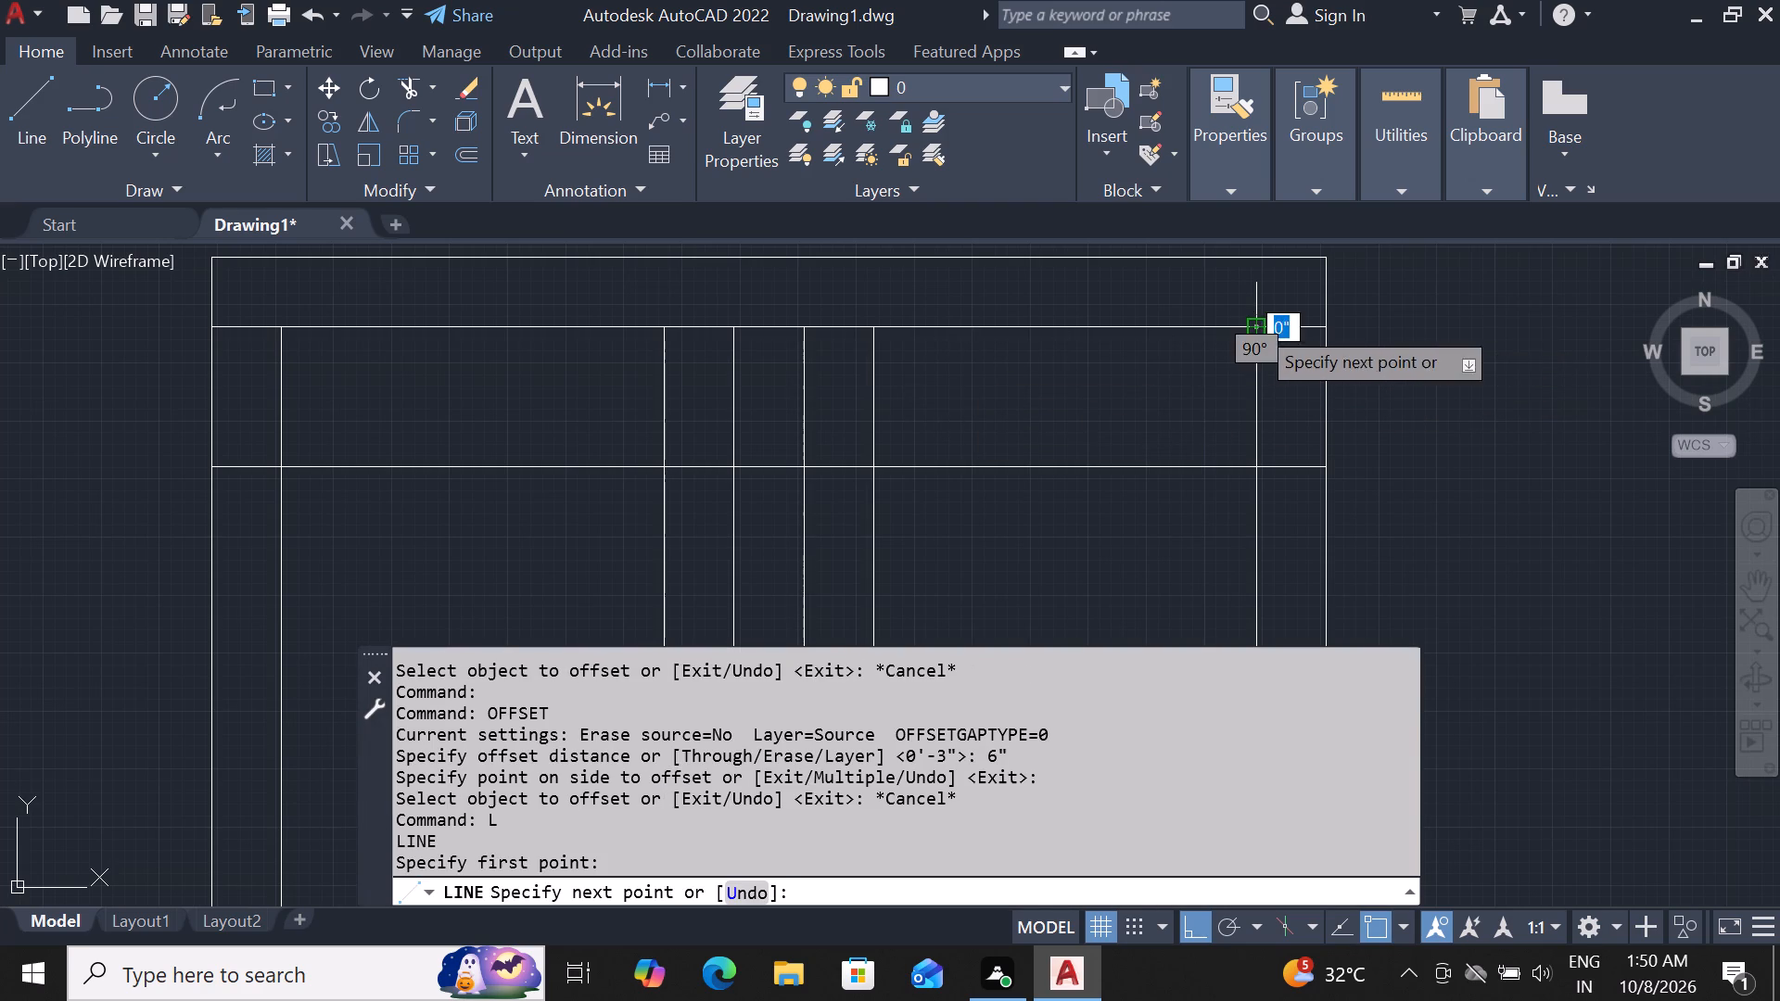
{"action": "left_click", "coordinate": [866, 470]}
{"action": "key", "text": "Escape"}
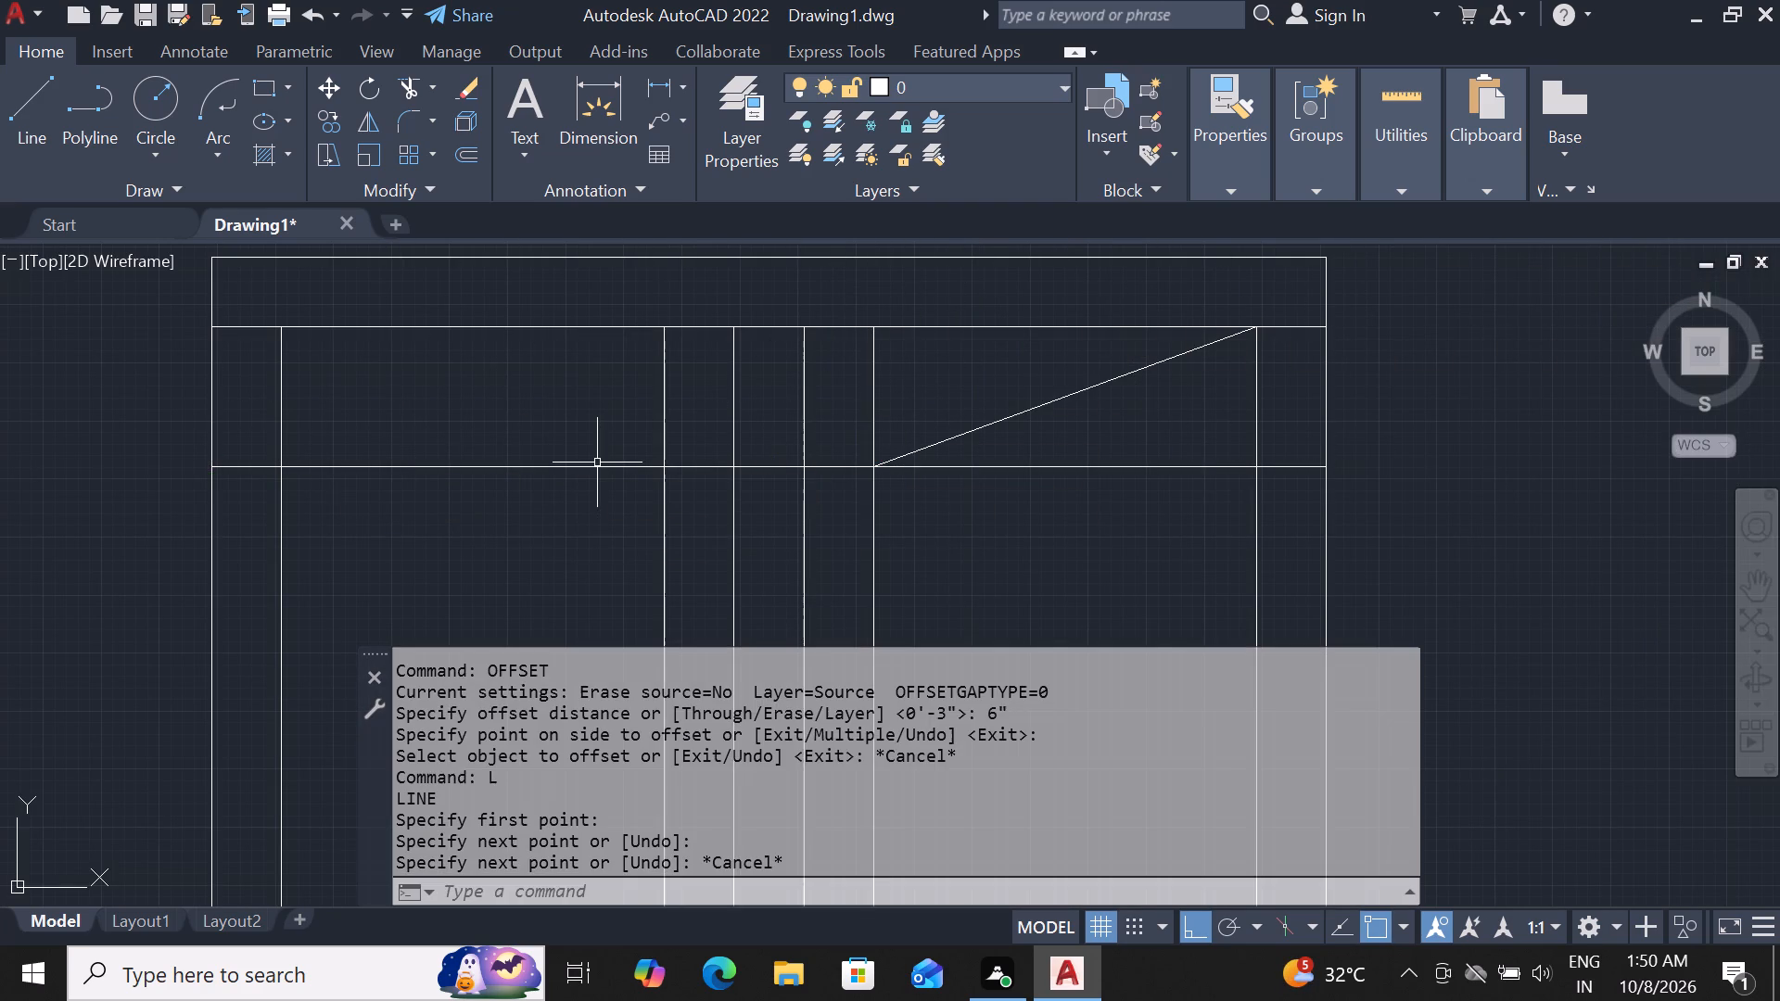
Draw the matching diagonal in the left-hand panel from its upper outer corner down to the 6" offset line at its innermost vertical line.
{"action": "type", "text": "l"}
{"action": "key", "text": "space"}
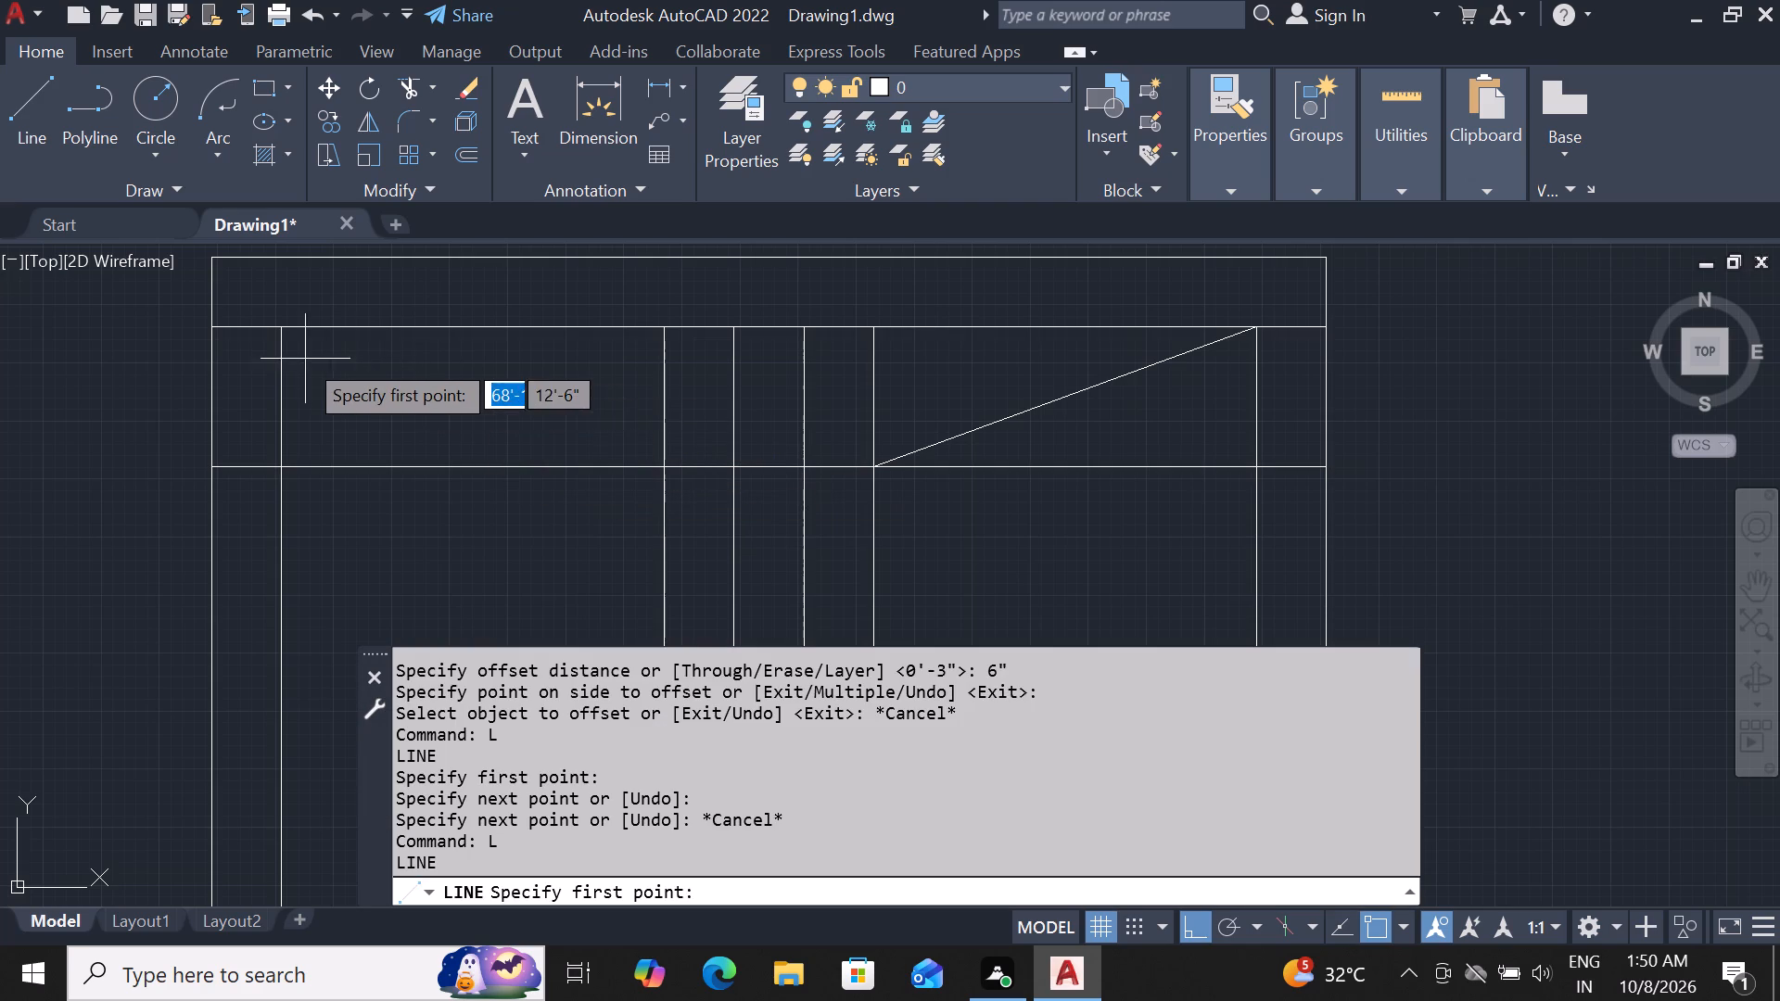
{"action": "left_click", "coordinate": [286, 328]}
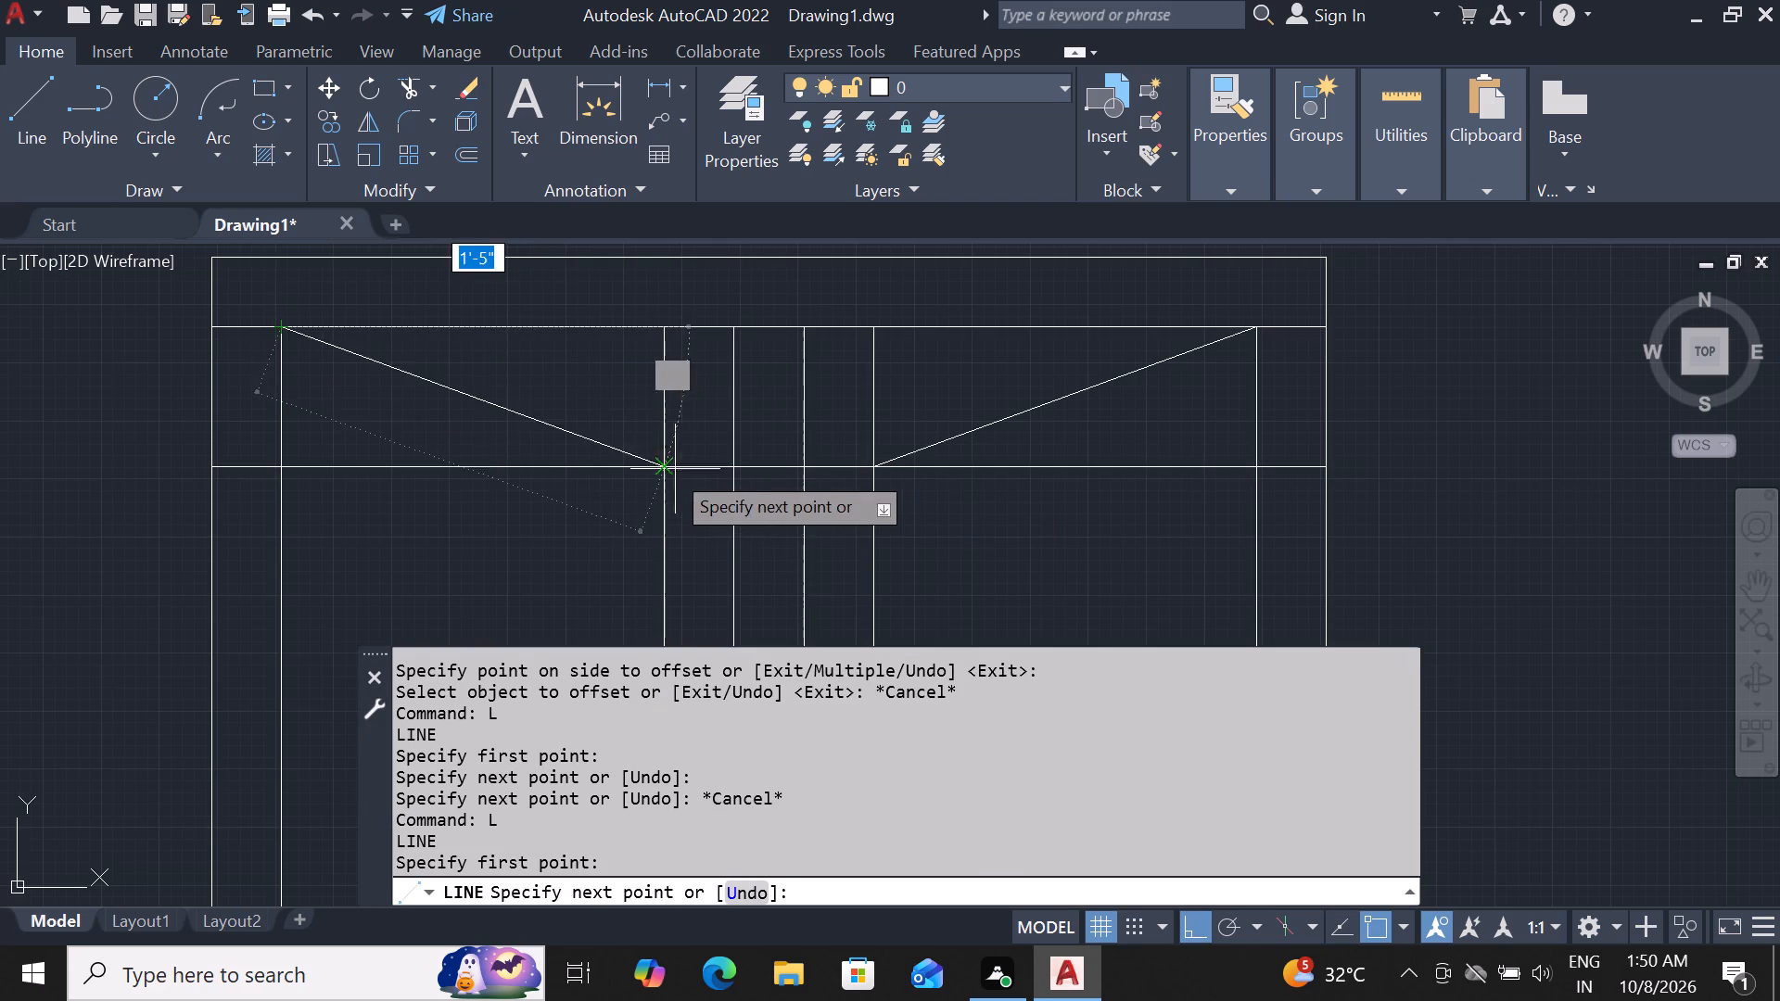
{"action": "left_click", "coordinate": [660, 467]}
{"action": "key", "text": "Escape"}
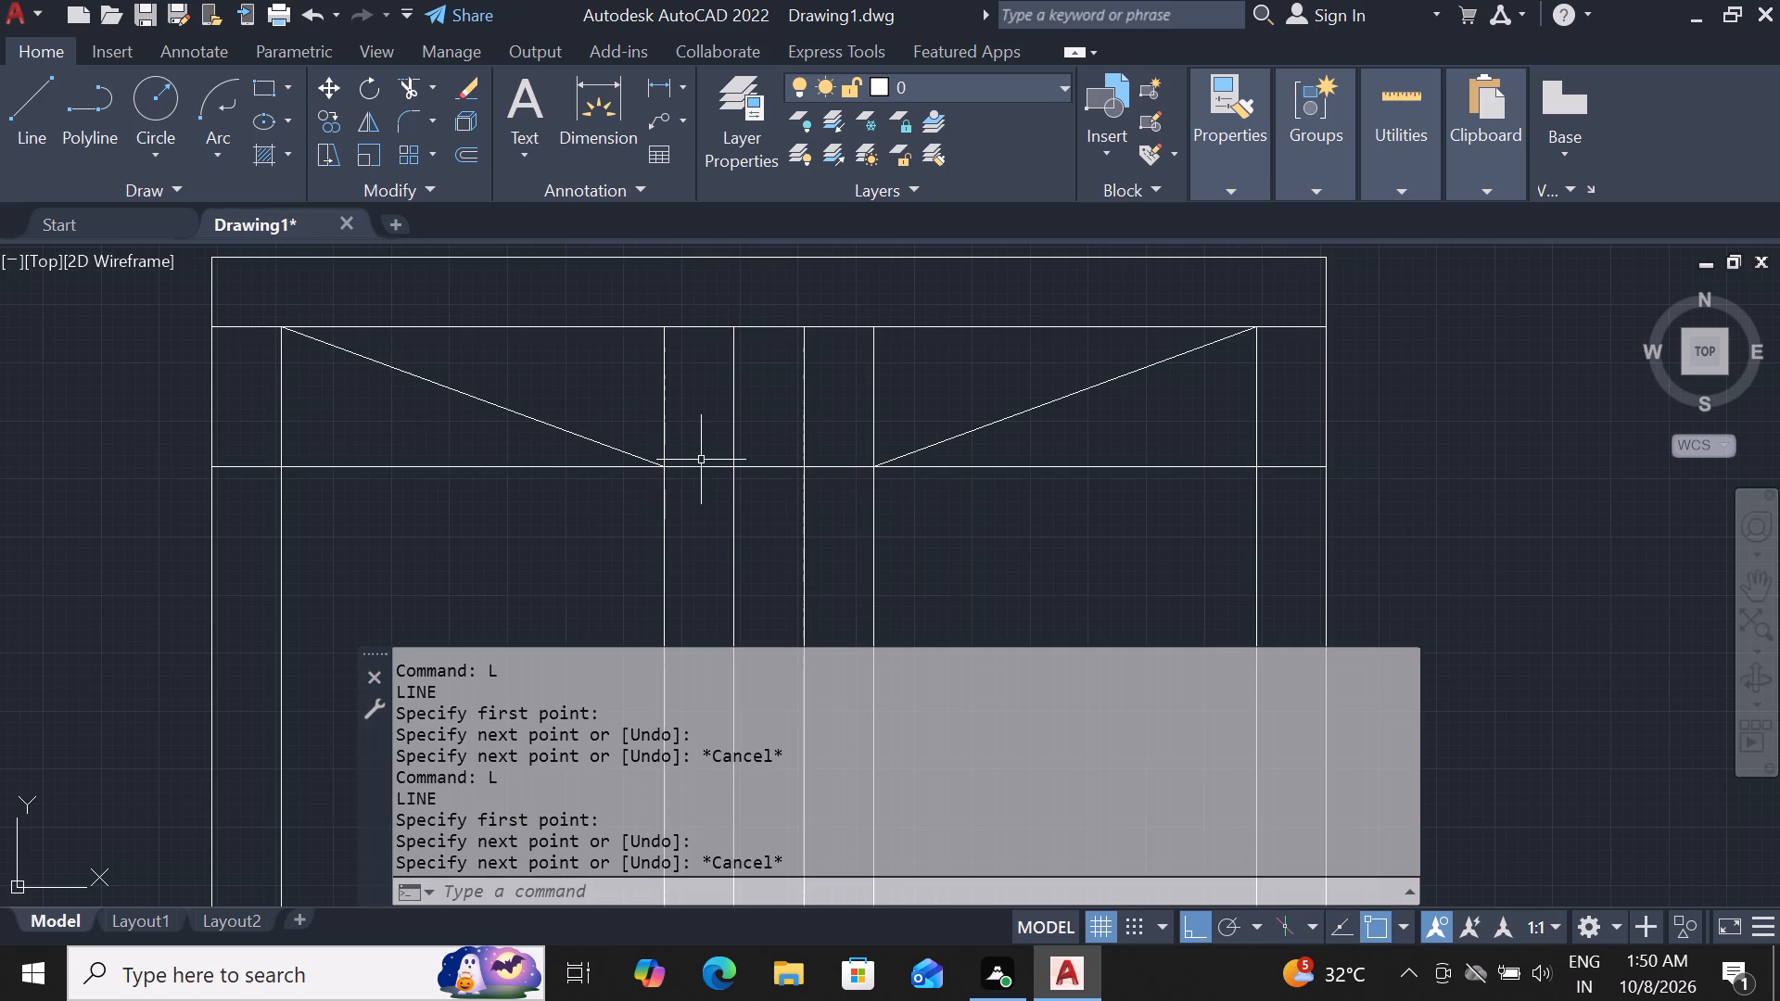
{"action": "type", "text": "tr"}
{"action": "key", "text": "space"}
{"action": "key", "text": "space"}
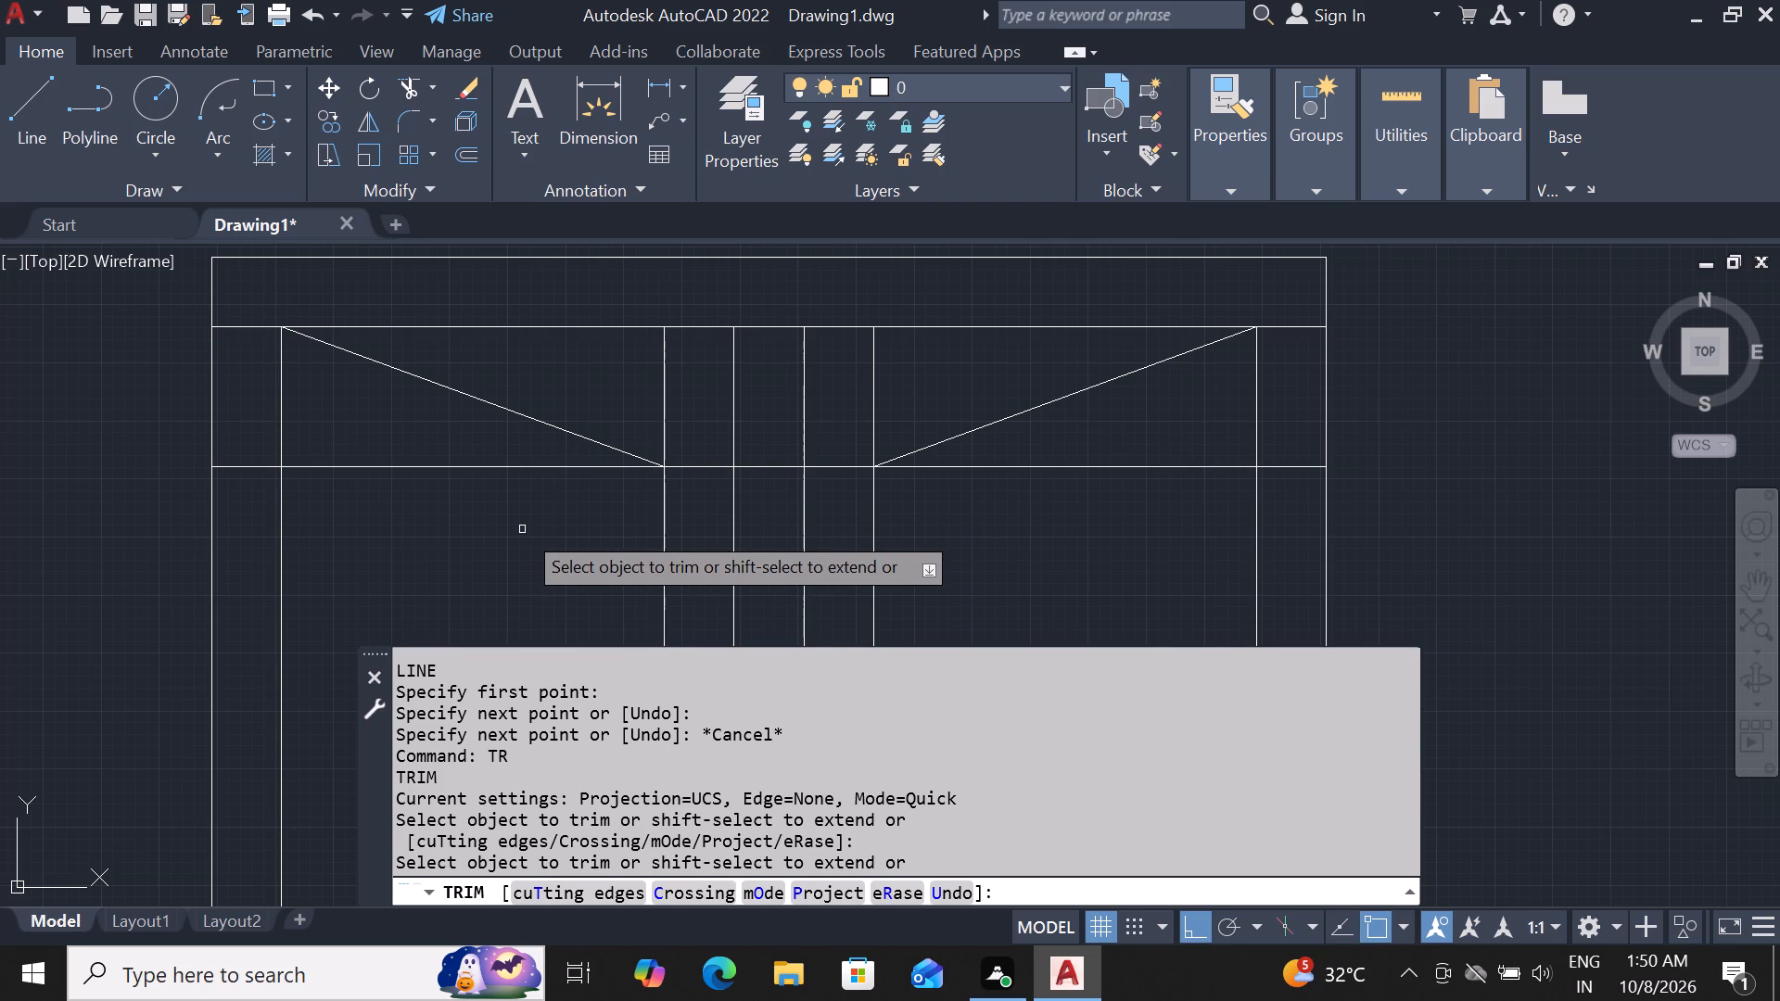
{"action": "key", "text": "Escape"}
Delete the horizontal 6" offset guide line crossing the window at the diagonals' lower ends.
{"action": "left_click", "coordinate": [524, 464]}
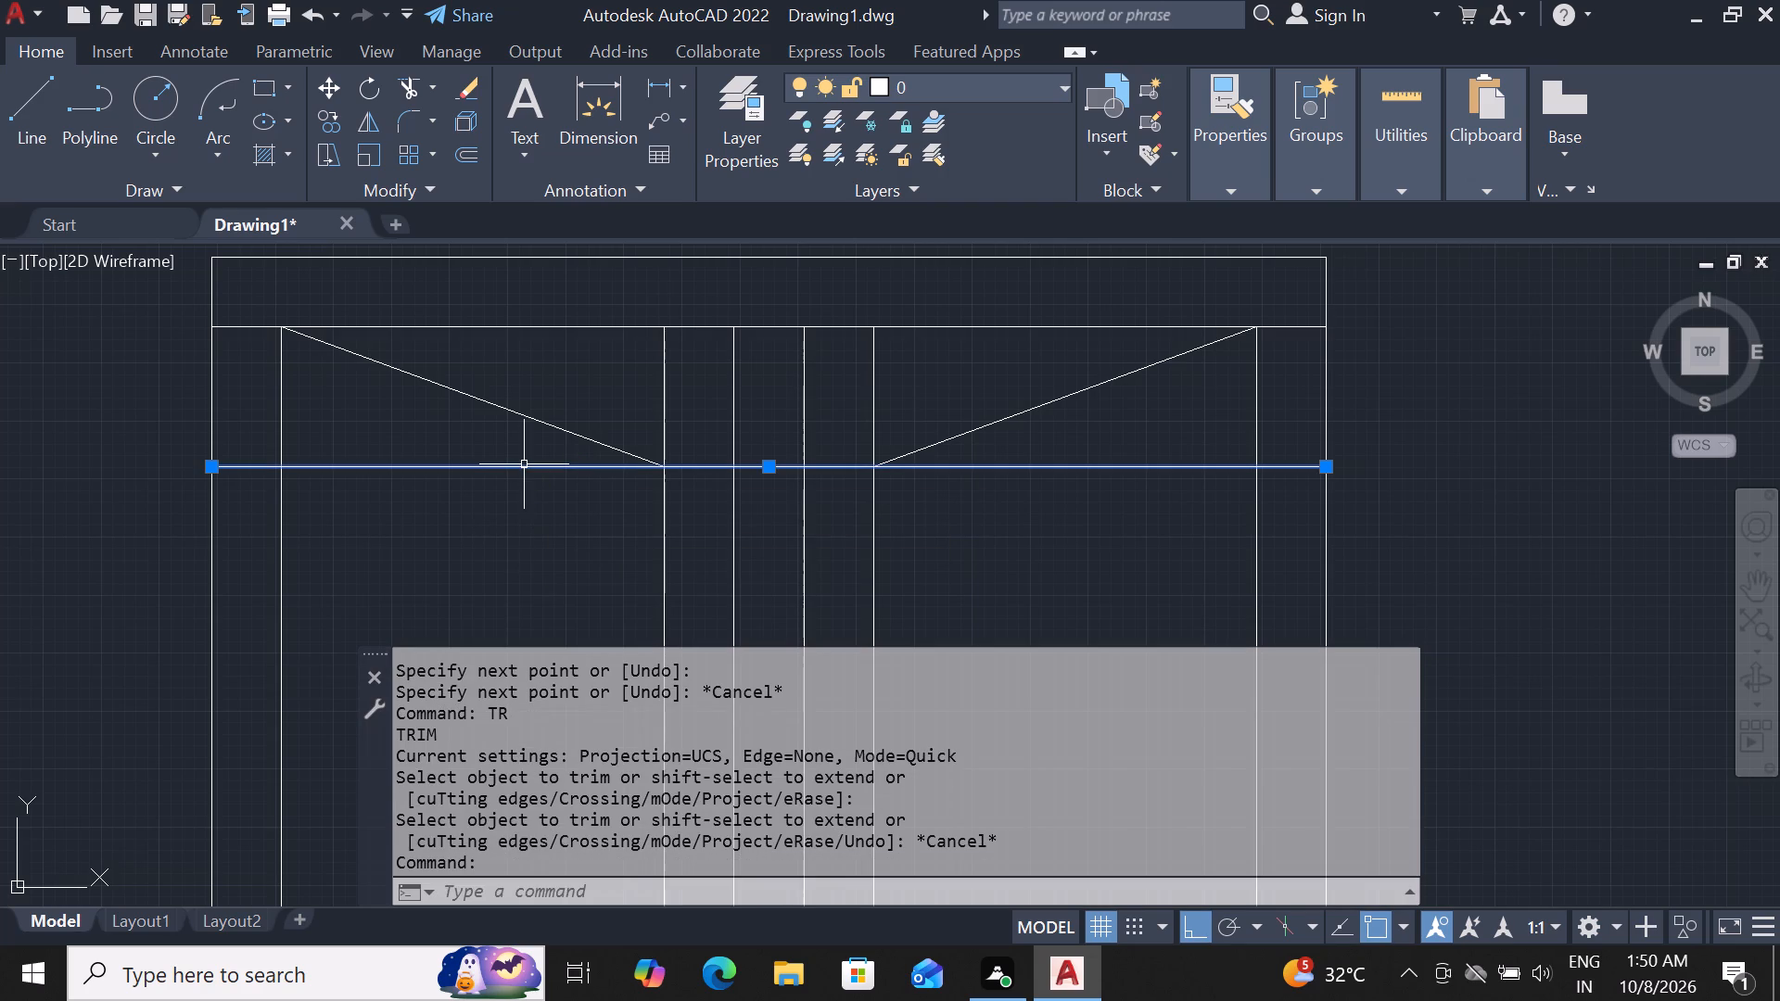
{"action": "key", "text": "Delete"}
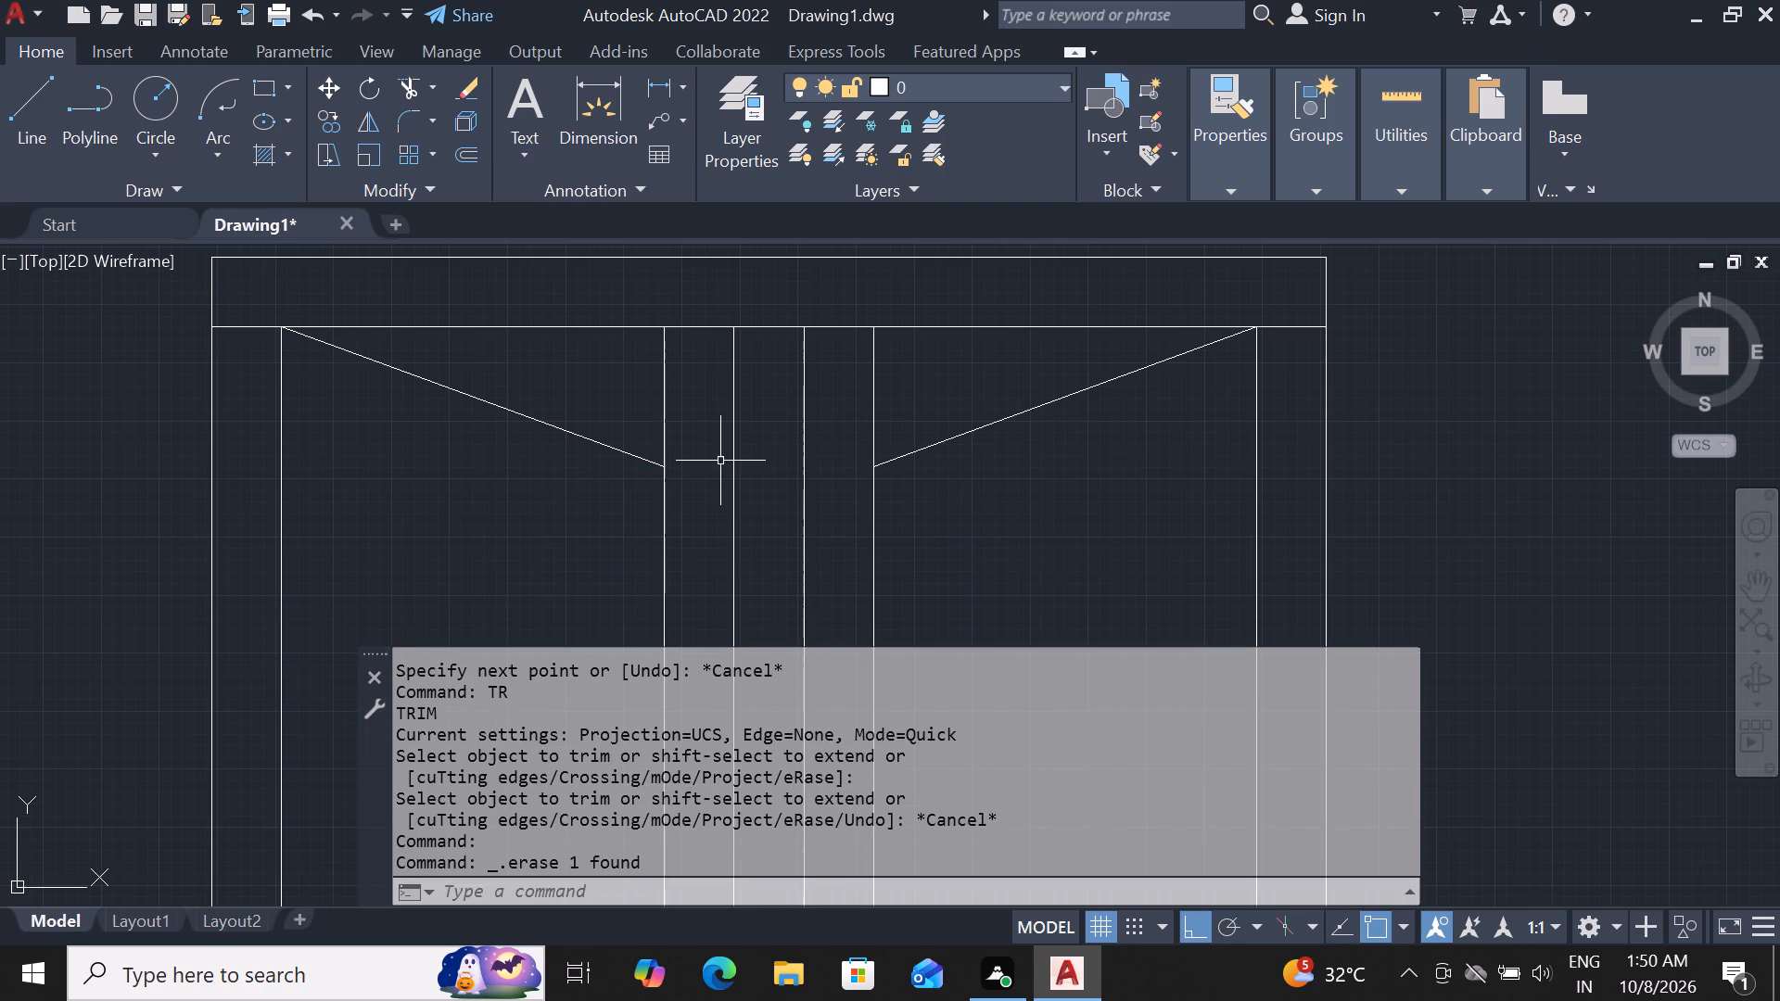
Trim the innermost vertical lines of both window panels above the points where the diagonals meet them.
{"action": "type", "text": "tr"}
{"action": "key", "text": "space"}
{"action": "key", "text": "space"}
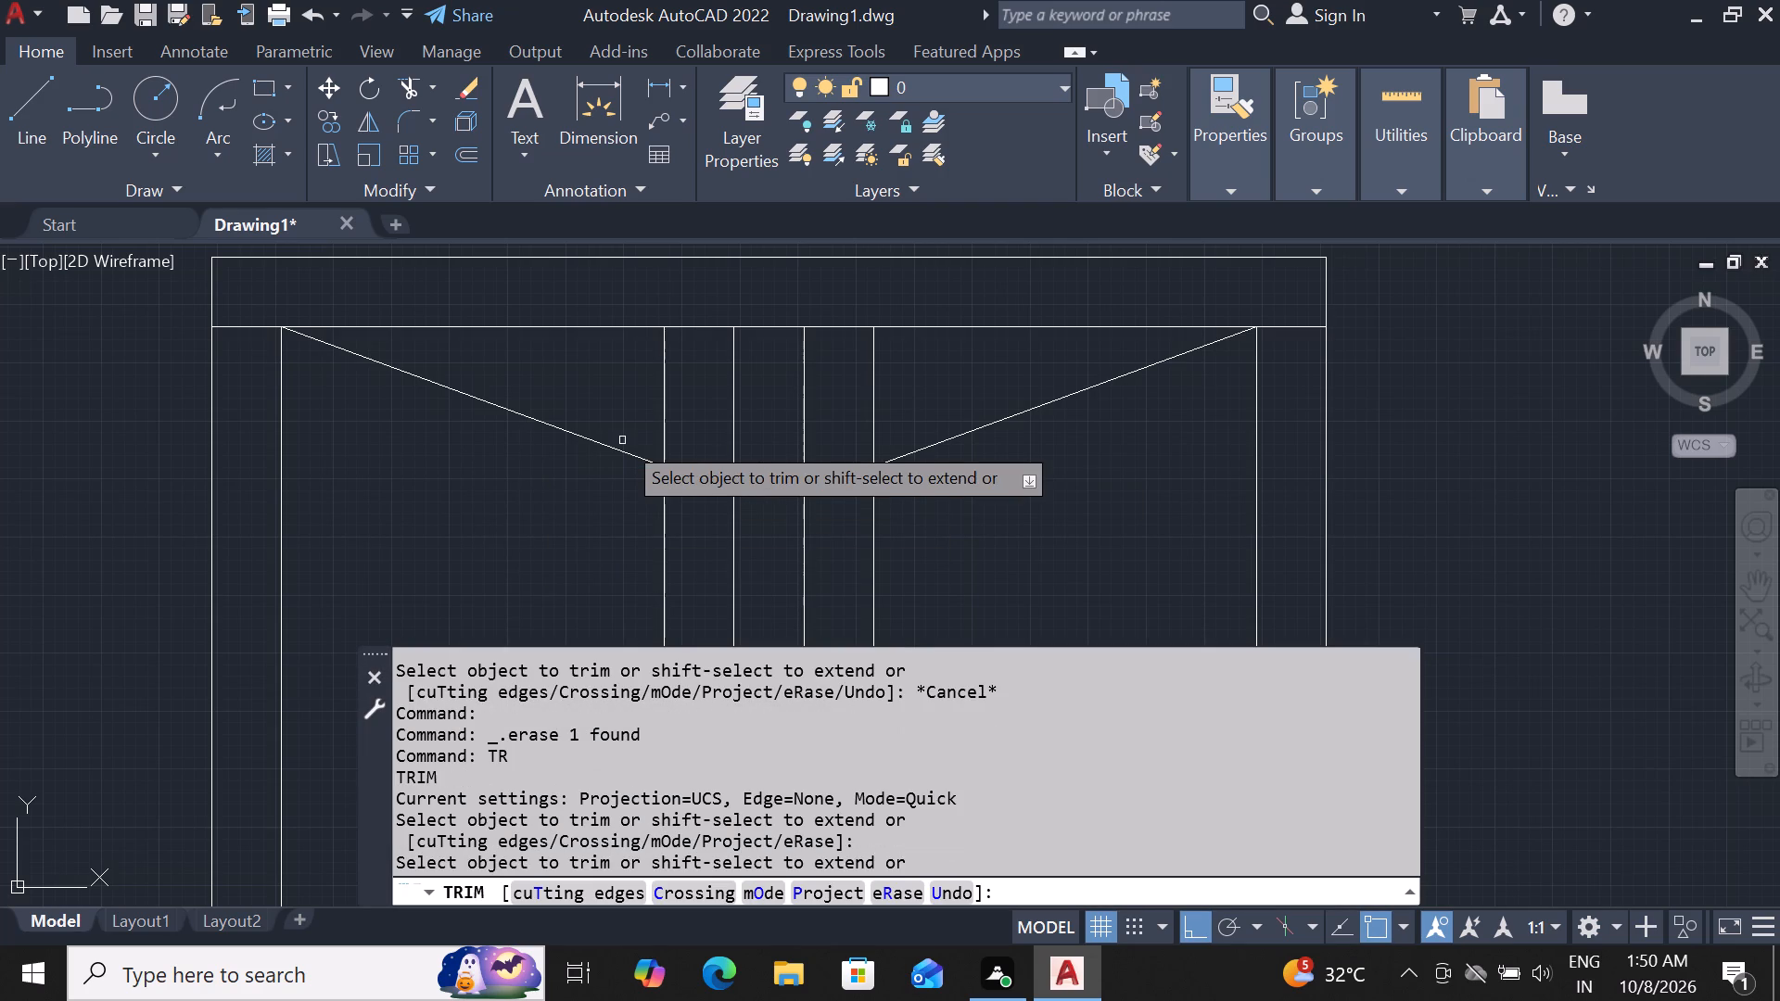
{"action": "left_click", "coordinate": [635, 424]}
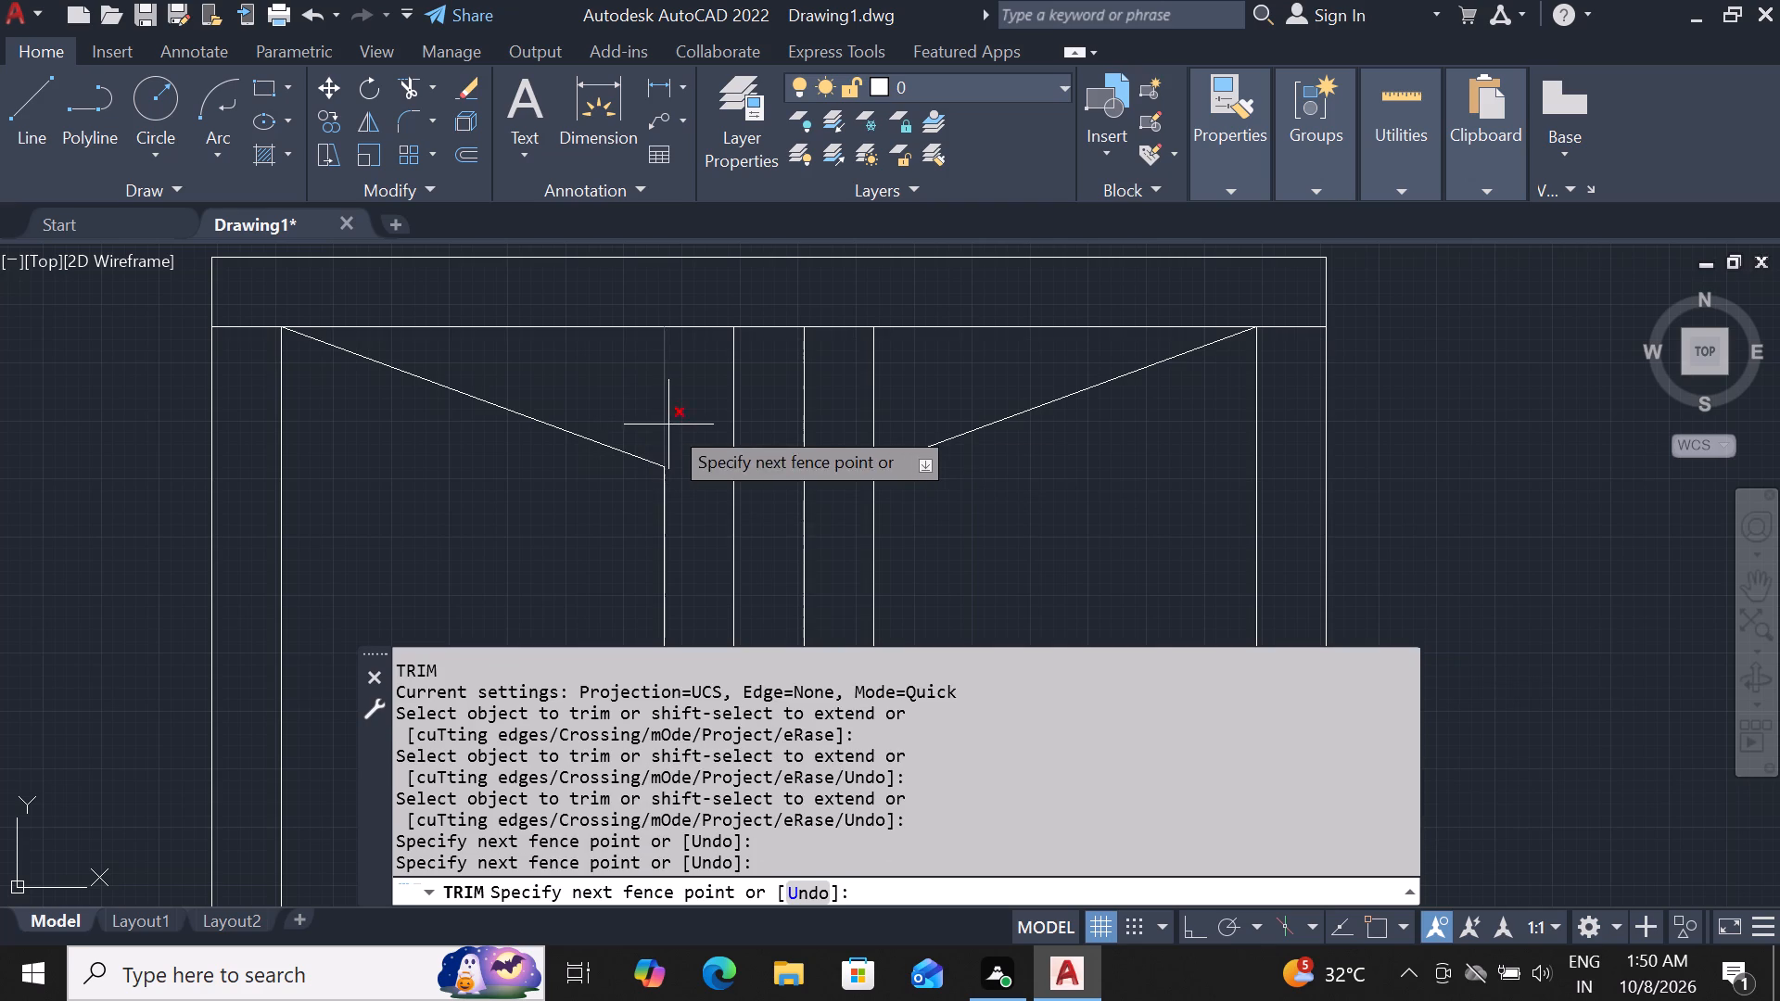
{"action": "left_click", "coordinate": [668, 424]}
{"action": "left_click", "coordinate": [845, 396]}
{"action": "left_click", "coordinate": [915, 390]}
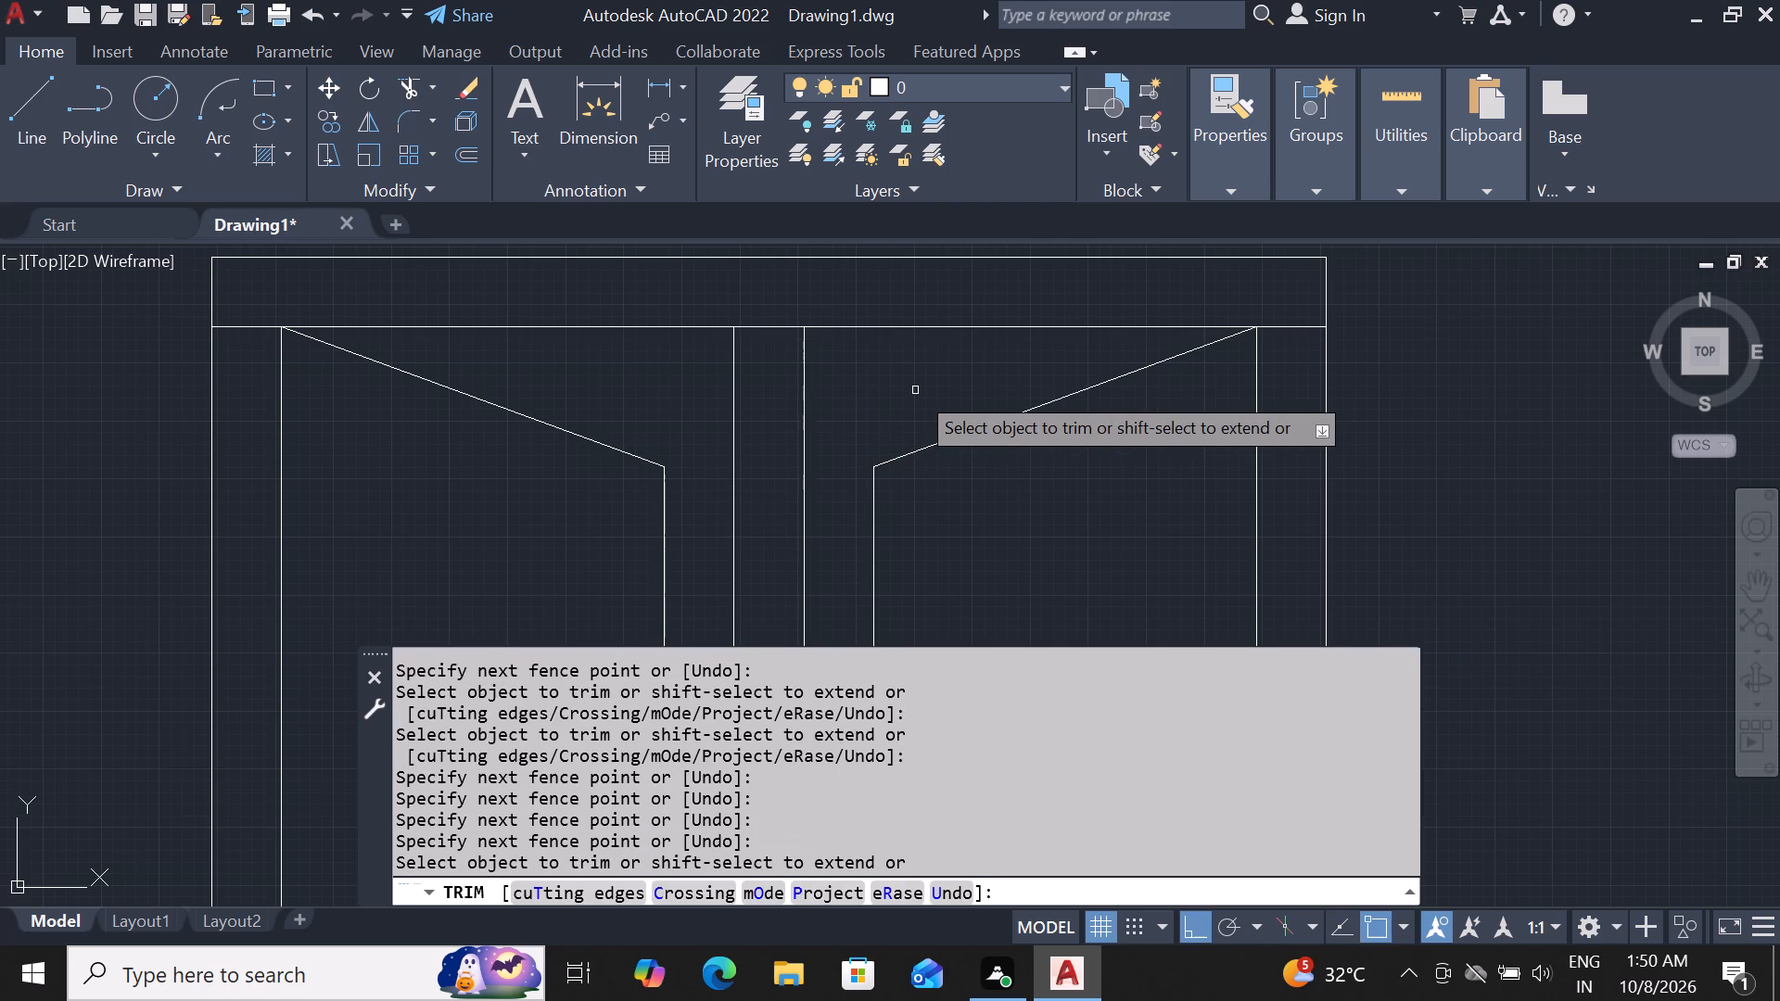
Trim the inner top and bottom frame lines where they cross between the two mullion lines.
{"action": "scroll", "coordinate": [915, 390], "scroll_direction": "down", "scroll_amount": 2}
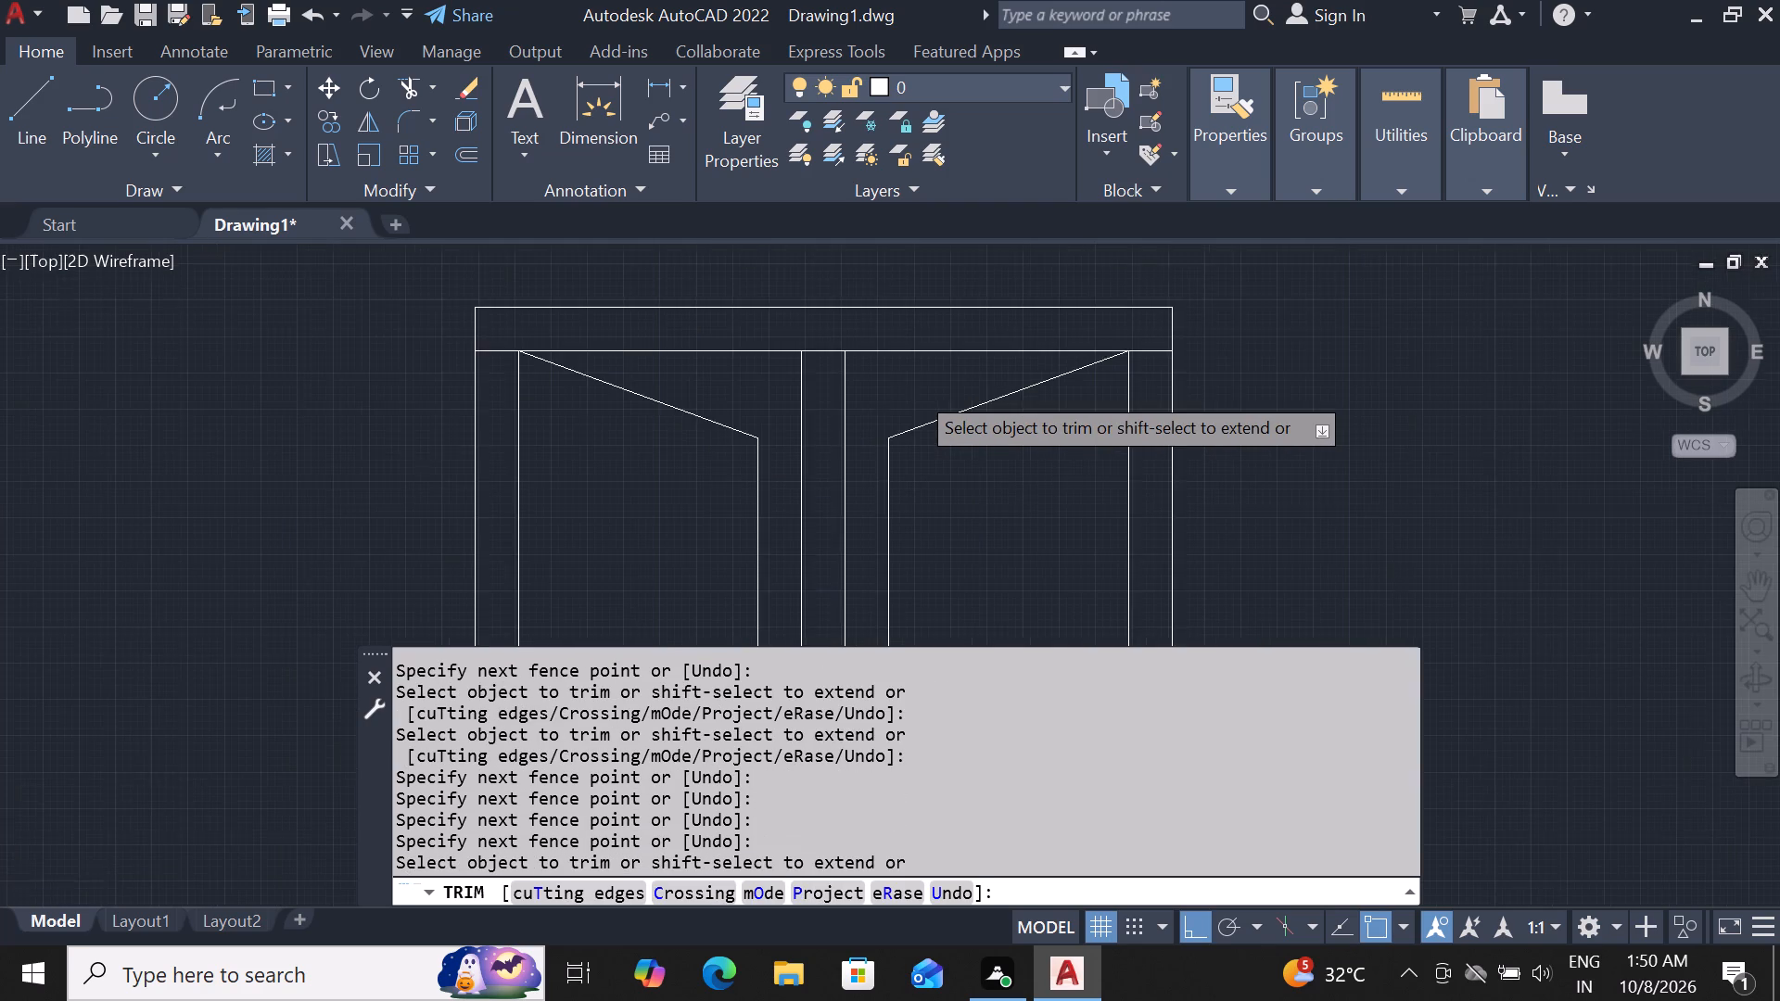
{"action": "scroll", "coordinate": [915, 390], "scroll_direction": "down", "scroll_amount": 2}
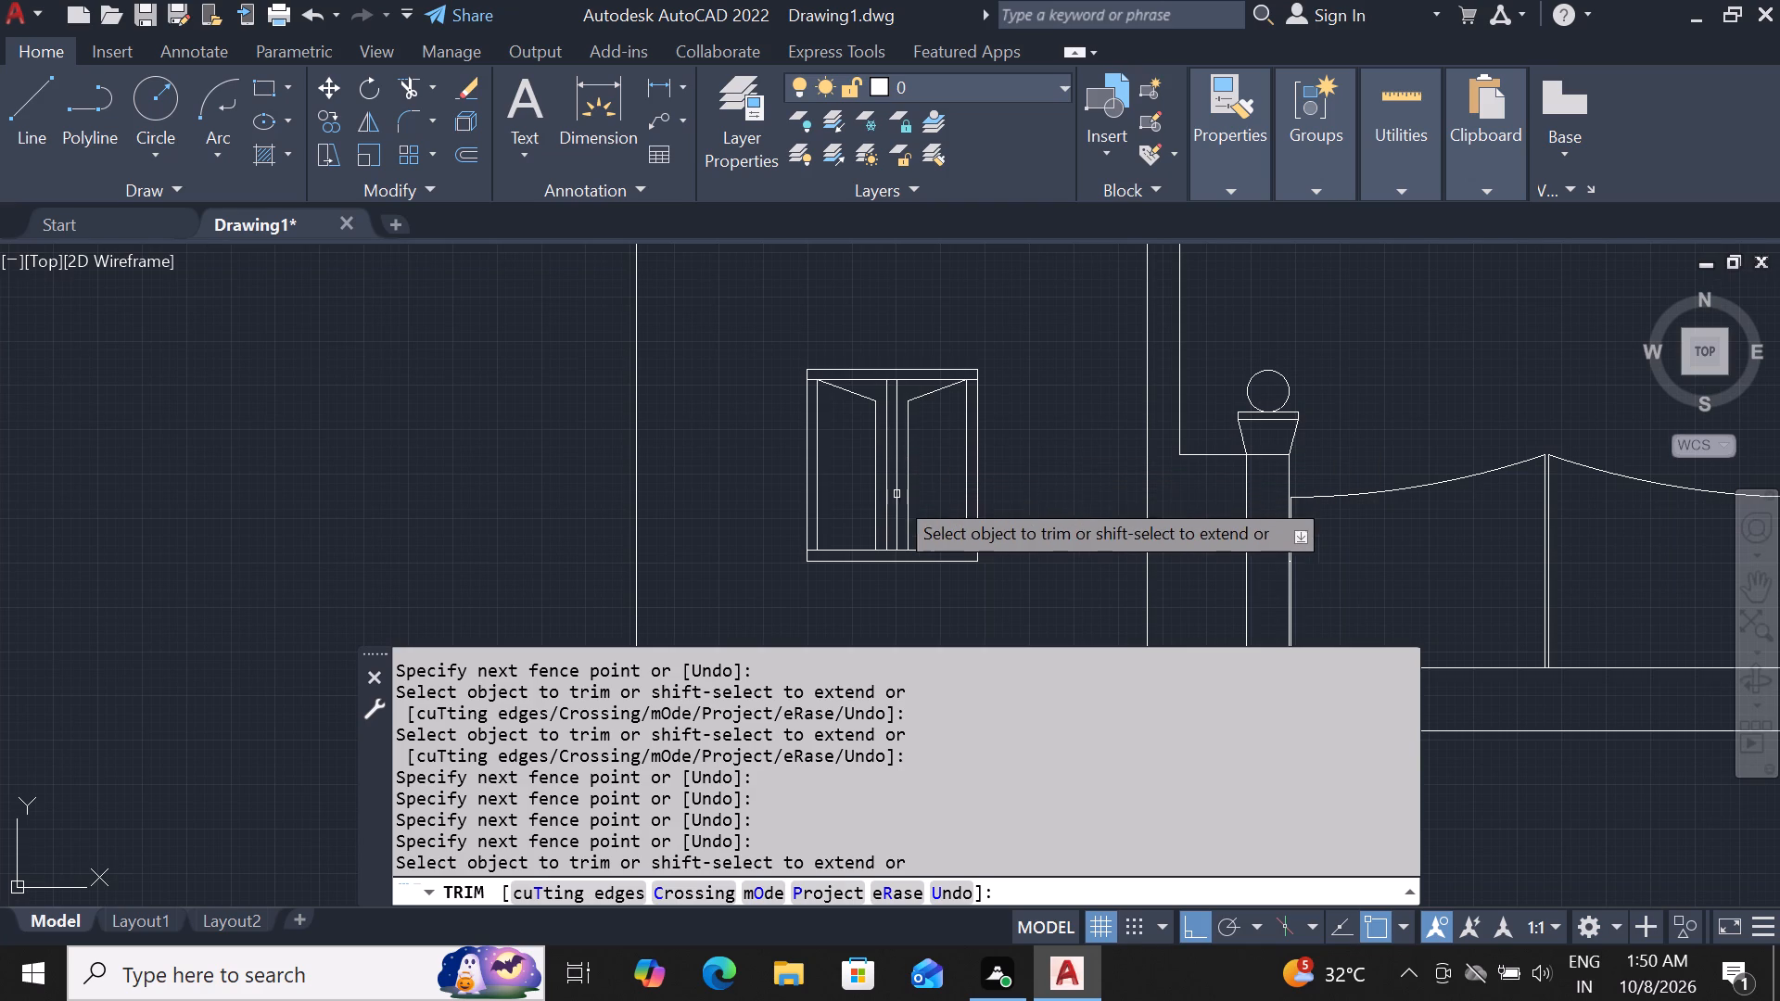
{"action": "scroll", "coordinate": [886, 359], "scroll_direction": "up", "scroll_amount": 4}
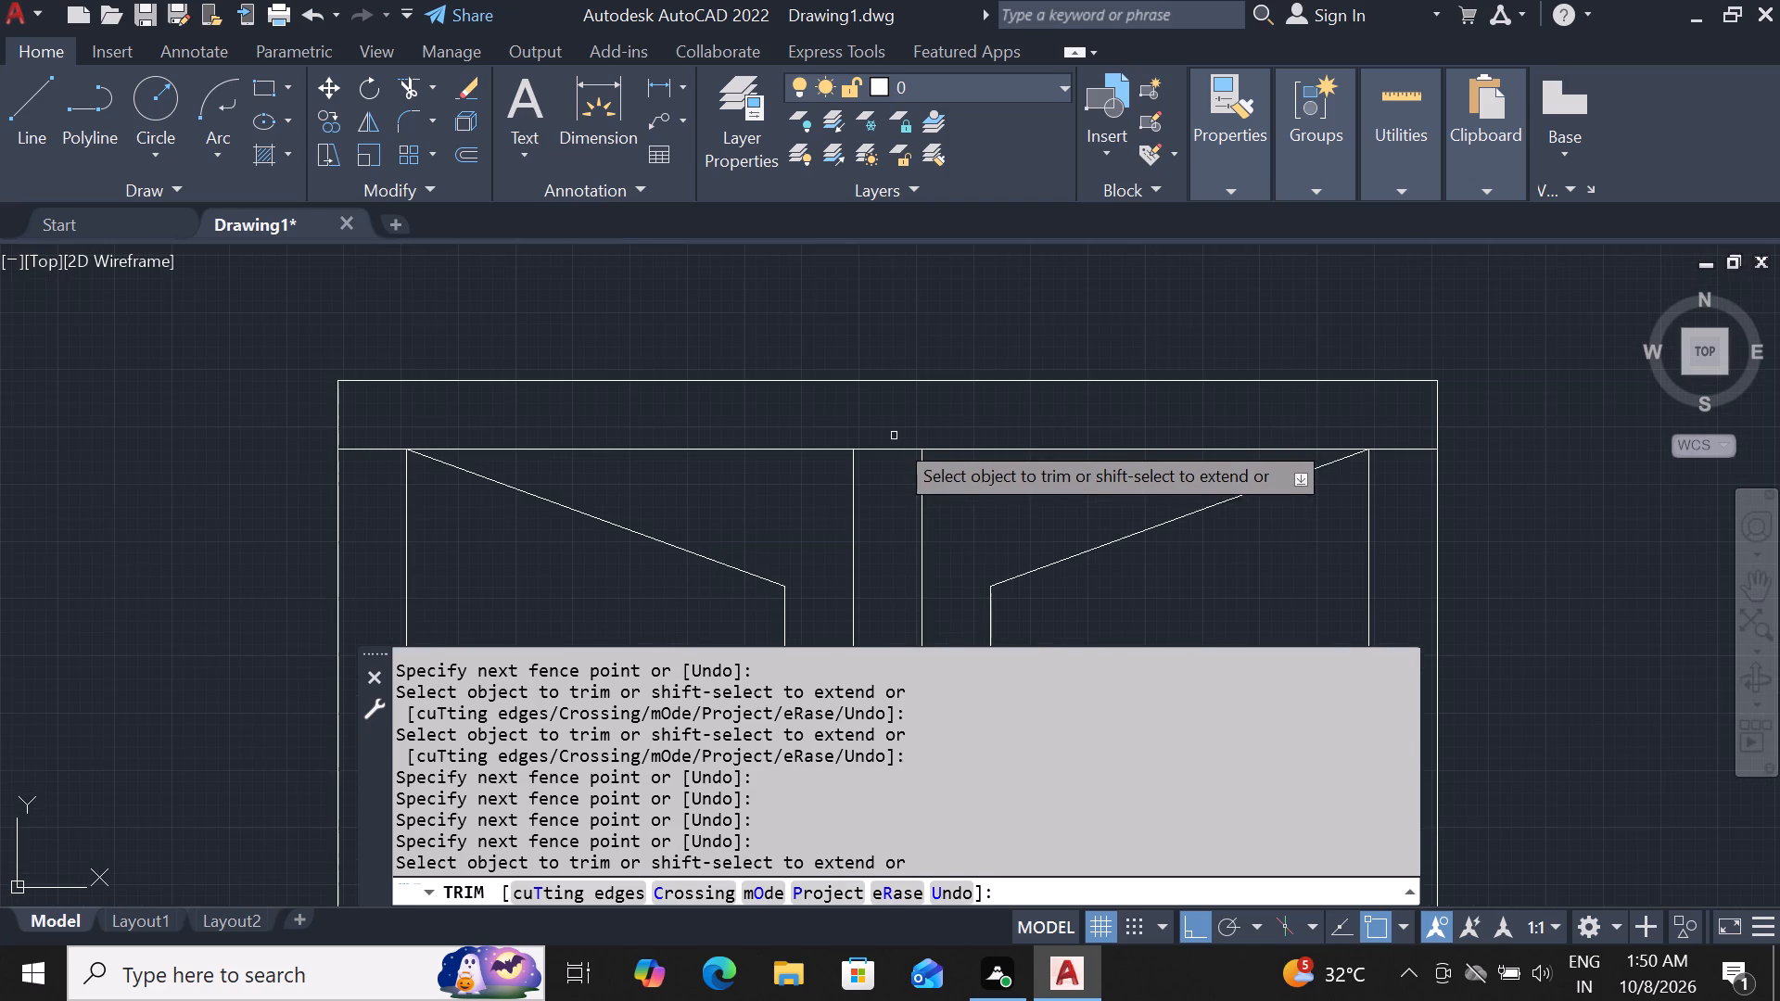
{"action": "left_click", "coordinate": [887, 450]}
{"action": "scroll", "coordinate": [884, 448], "scroll_direction": "down", "scroll_amount": 5}
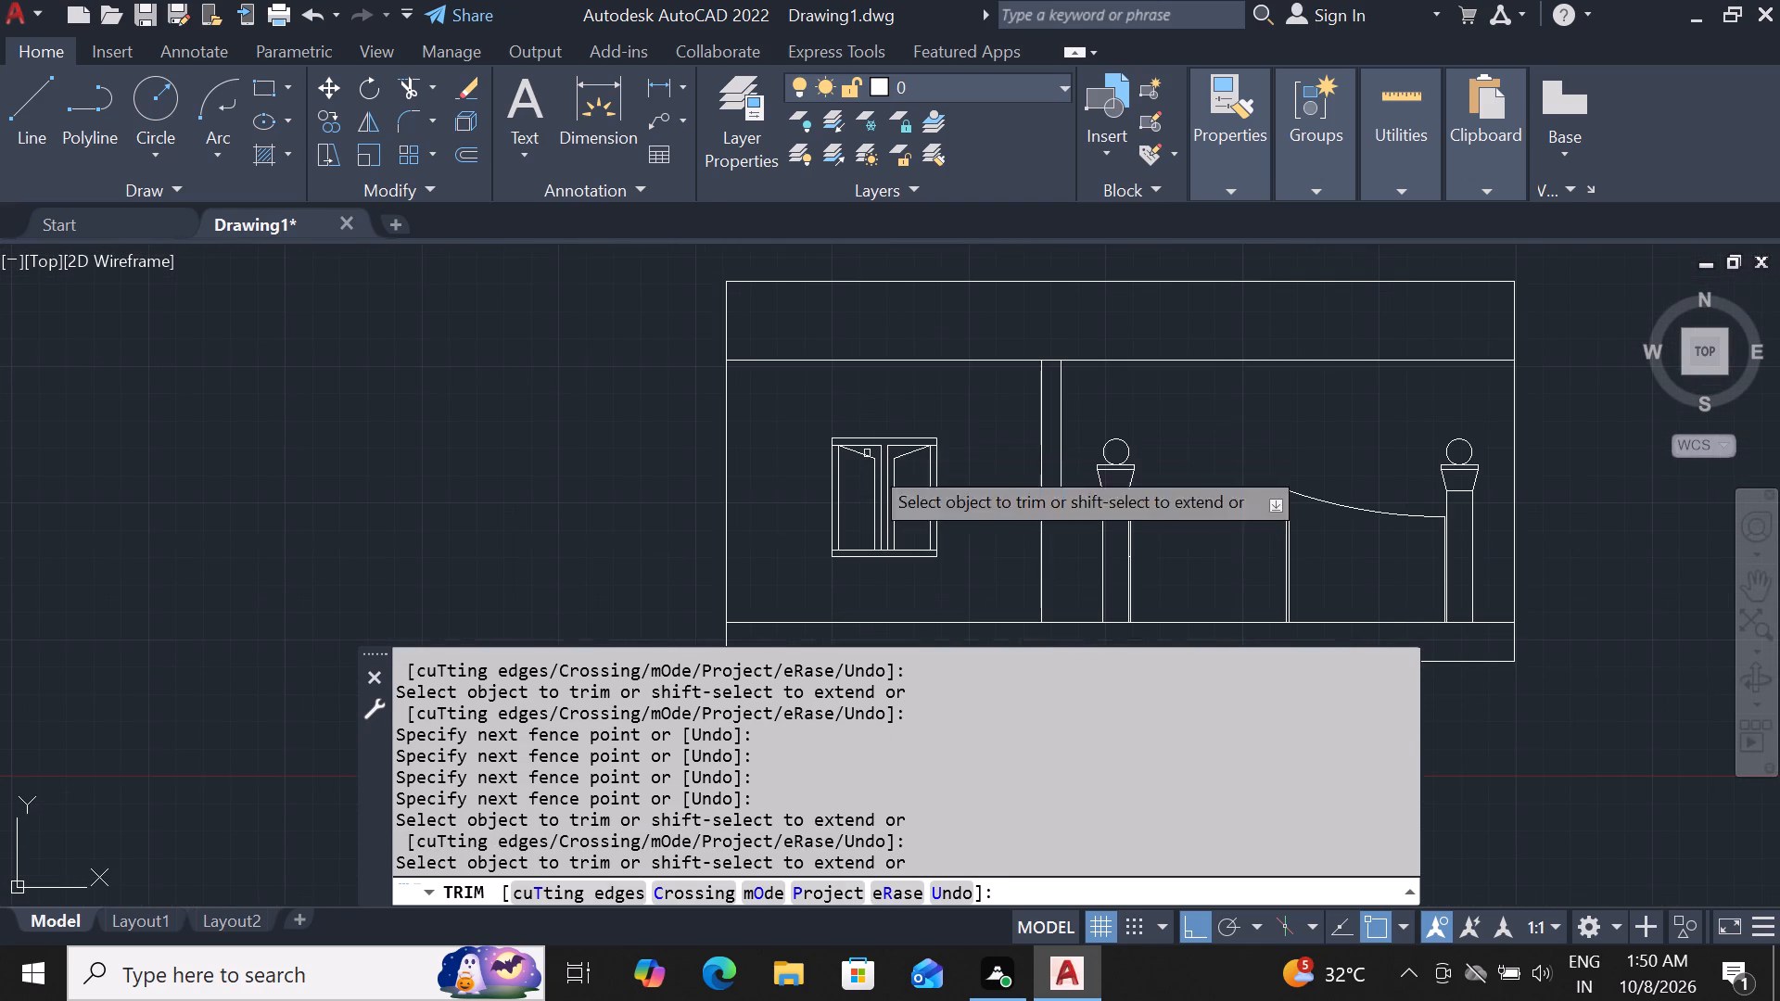
{"action": "scroll", "coordinate": [877, 557], "scroll_direction": "up", "scroll_amount": 4}
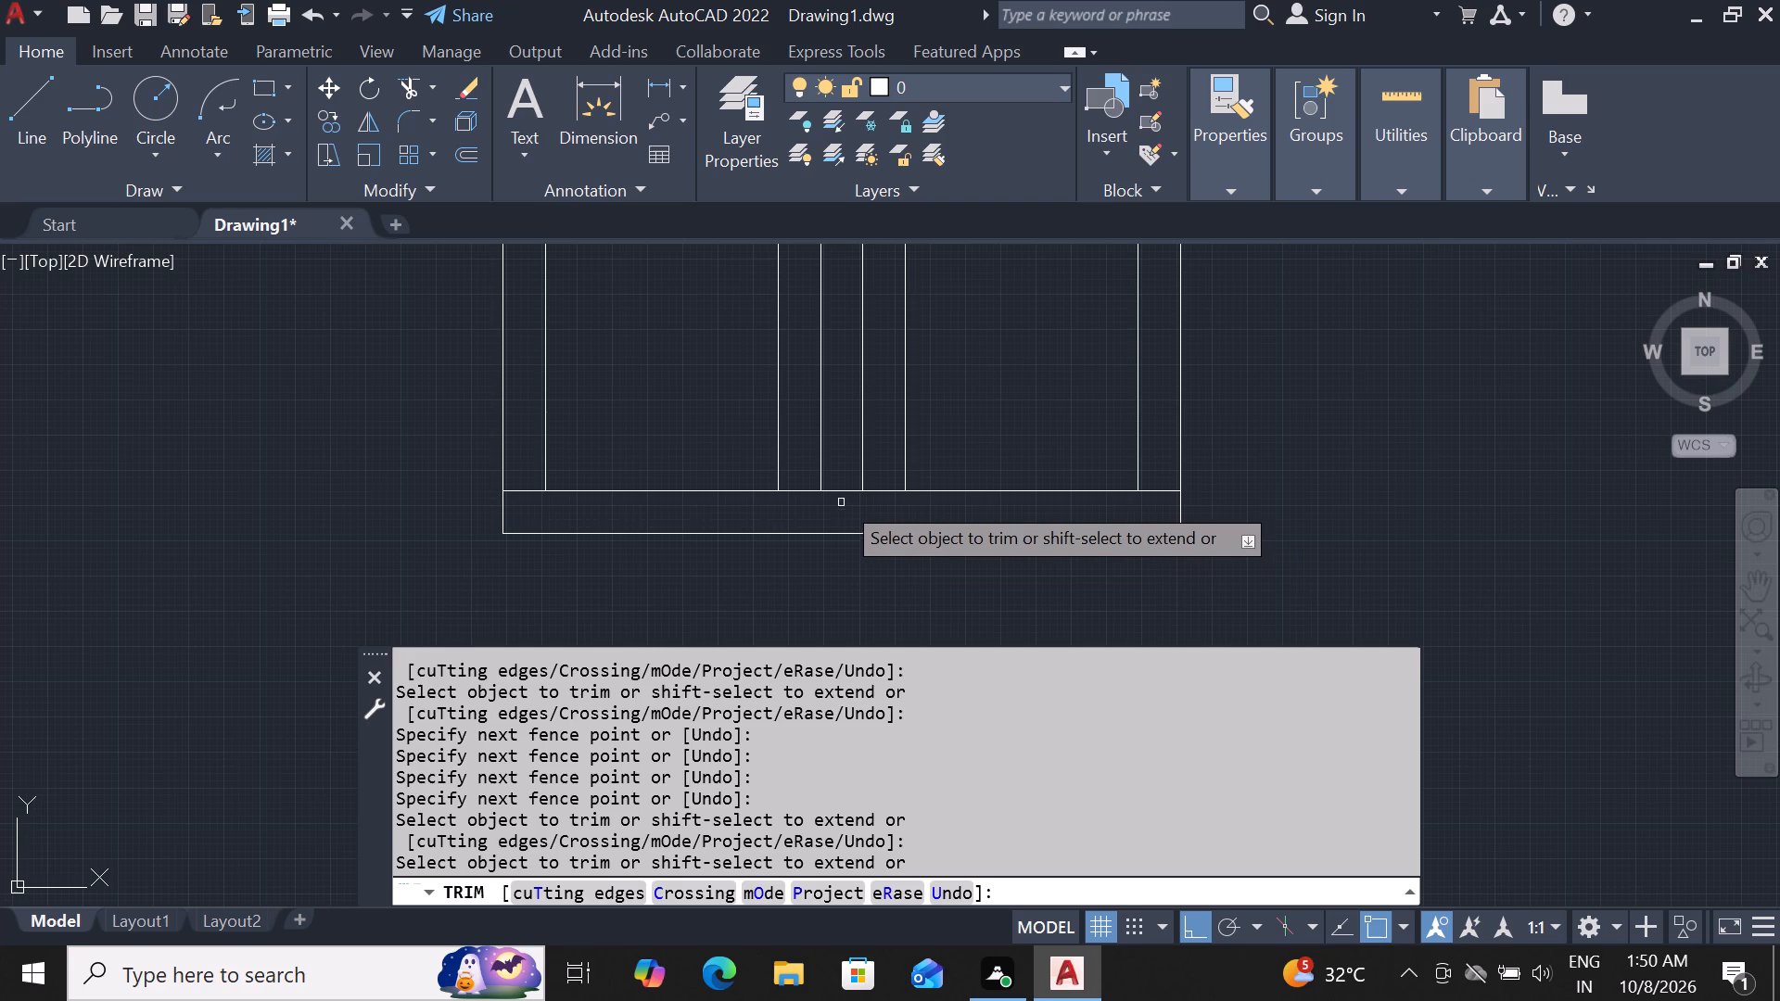
{"action": "left_click", "coordinate": [841, 486]}
{"action": "left_click", "coordinate": [840, 494]}
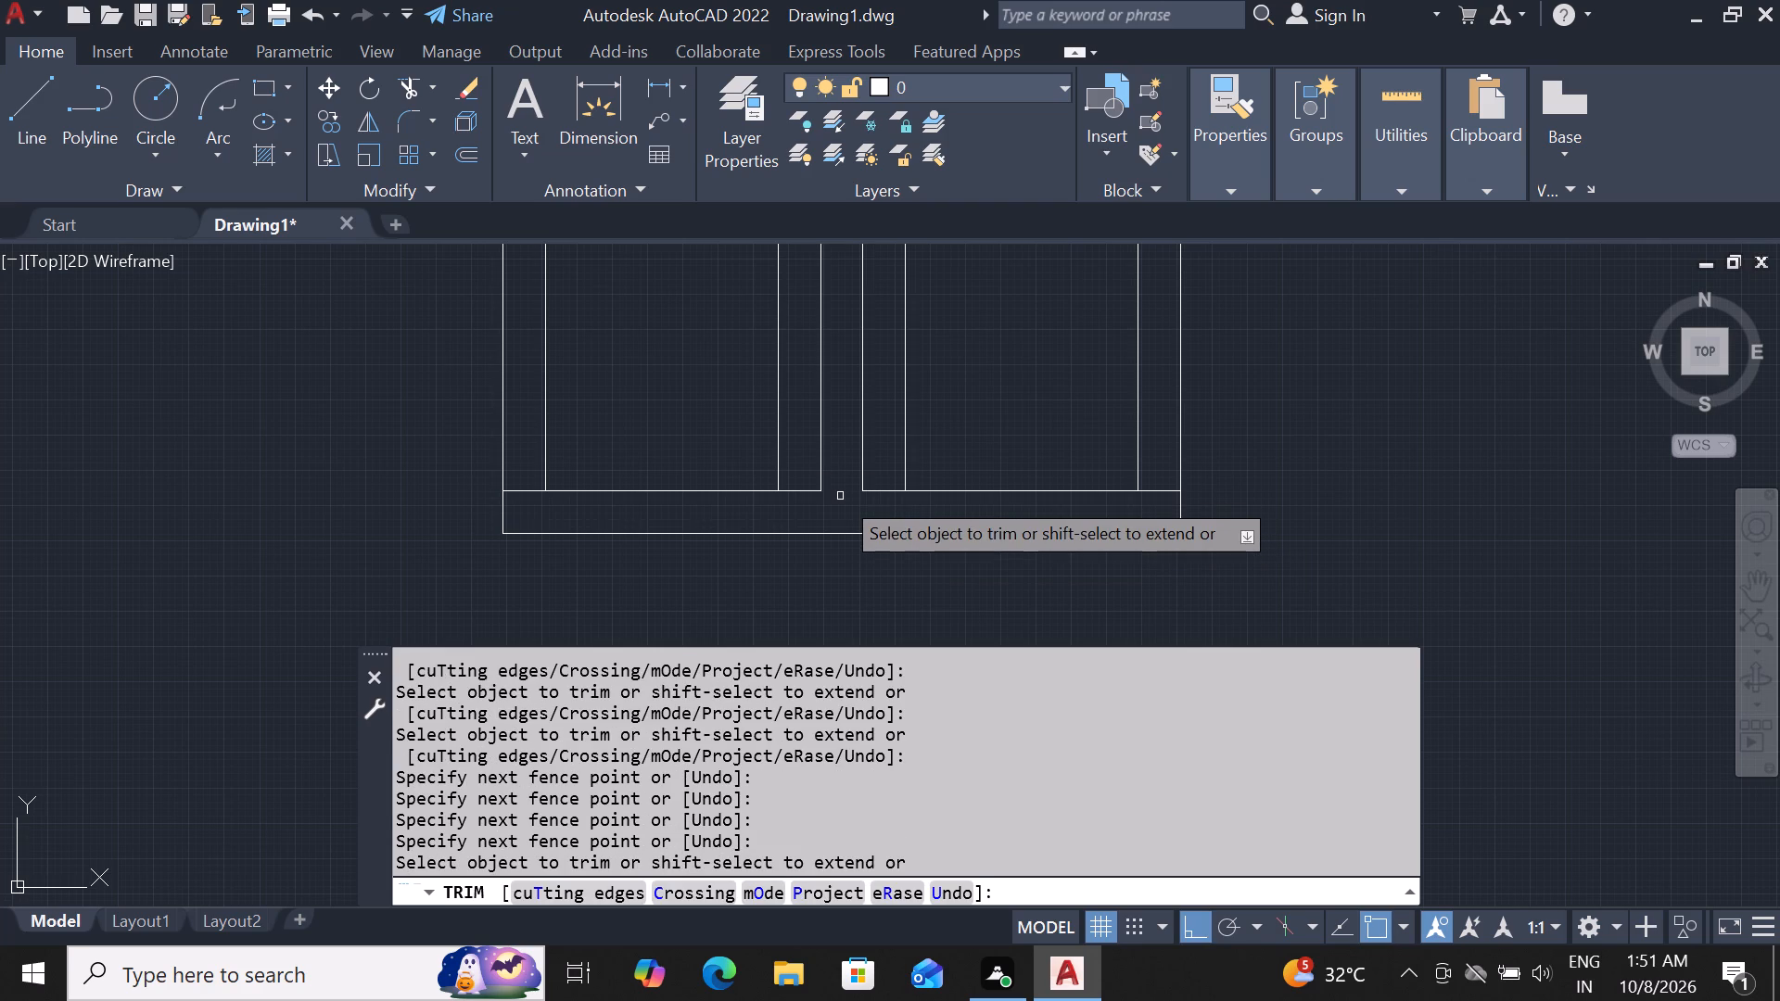
{"action": "scroll", "coordinate": [834, 494], "scroll_direction": "down", "scroll_amount": 3}
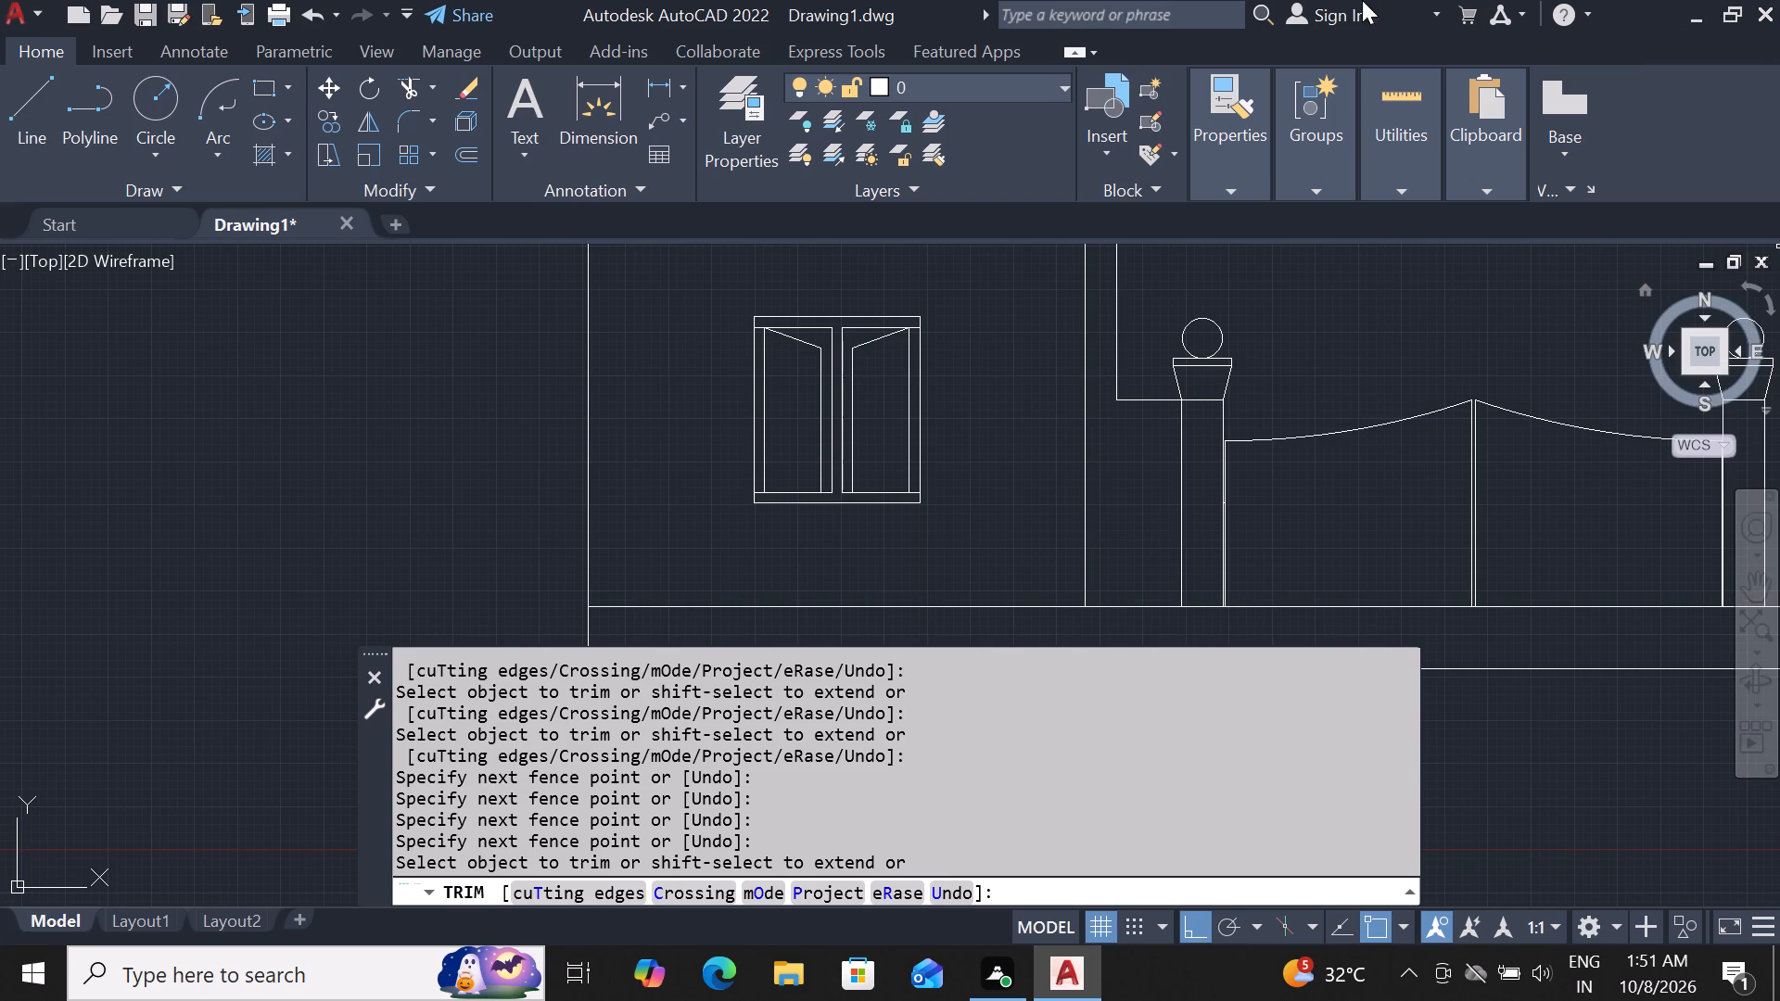
{"action": "key", "text": "Escape"}
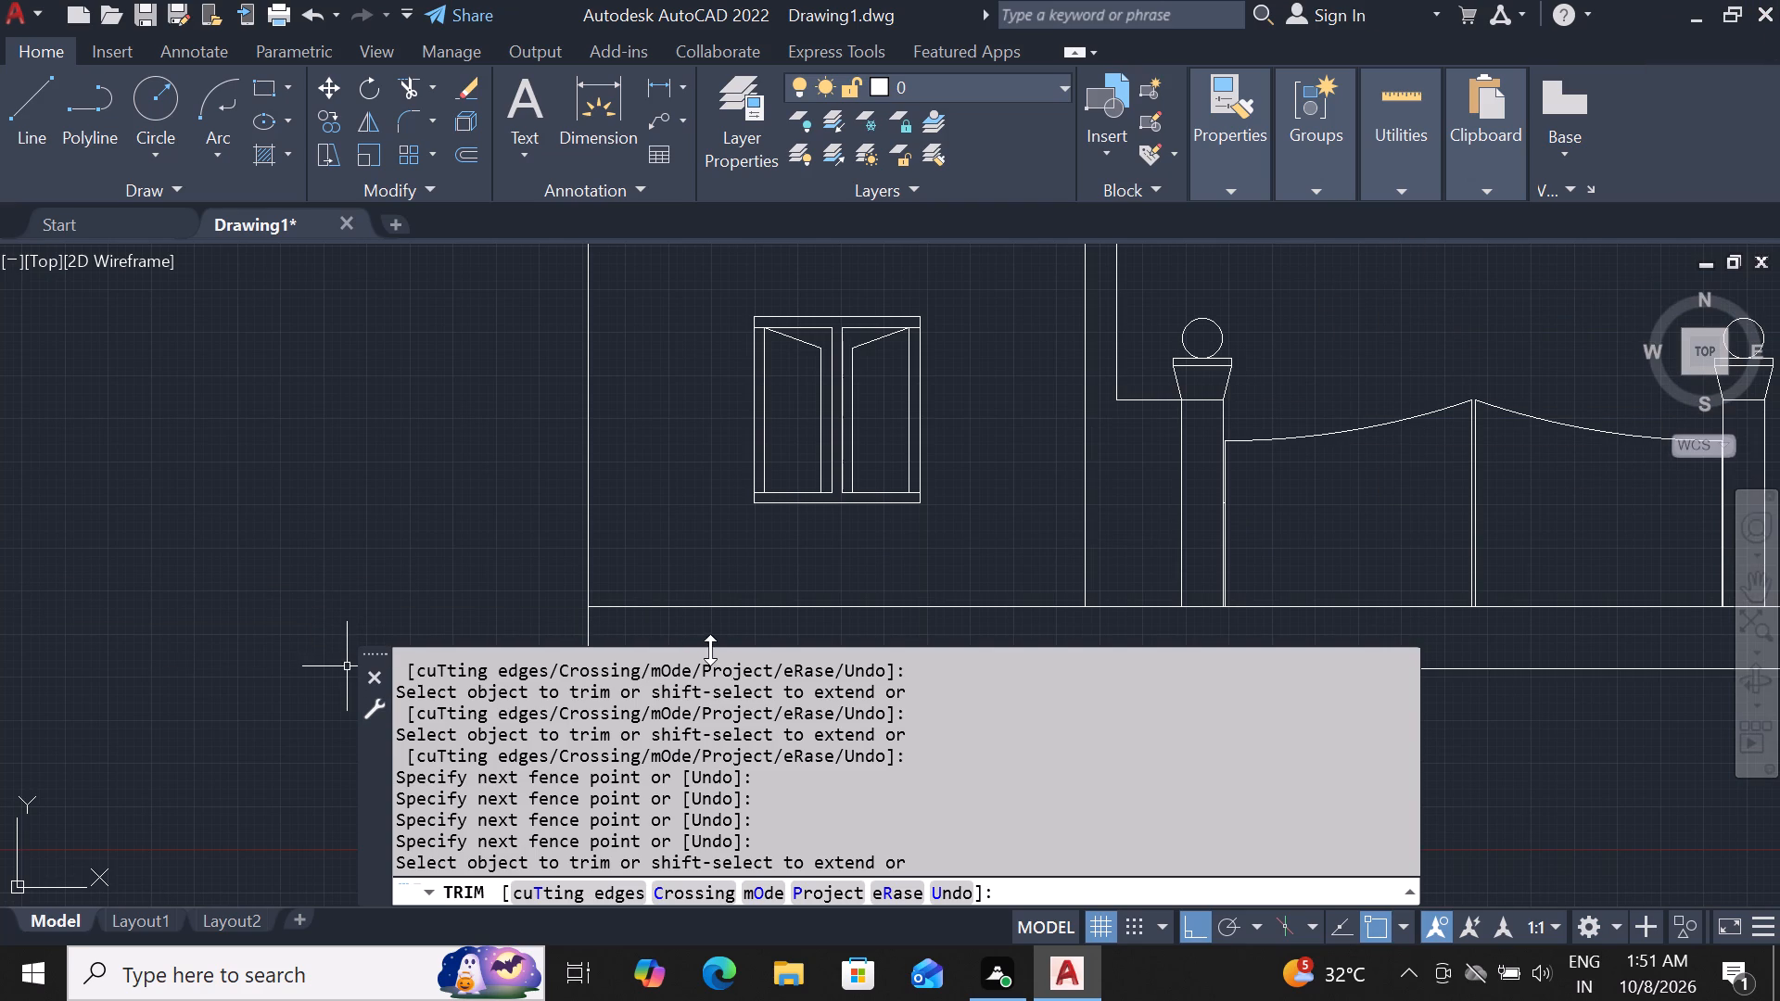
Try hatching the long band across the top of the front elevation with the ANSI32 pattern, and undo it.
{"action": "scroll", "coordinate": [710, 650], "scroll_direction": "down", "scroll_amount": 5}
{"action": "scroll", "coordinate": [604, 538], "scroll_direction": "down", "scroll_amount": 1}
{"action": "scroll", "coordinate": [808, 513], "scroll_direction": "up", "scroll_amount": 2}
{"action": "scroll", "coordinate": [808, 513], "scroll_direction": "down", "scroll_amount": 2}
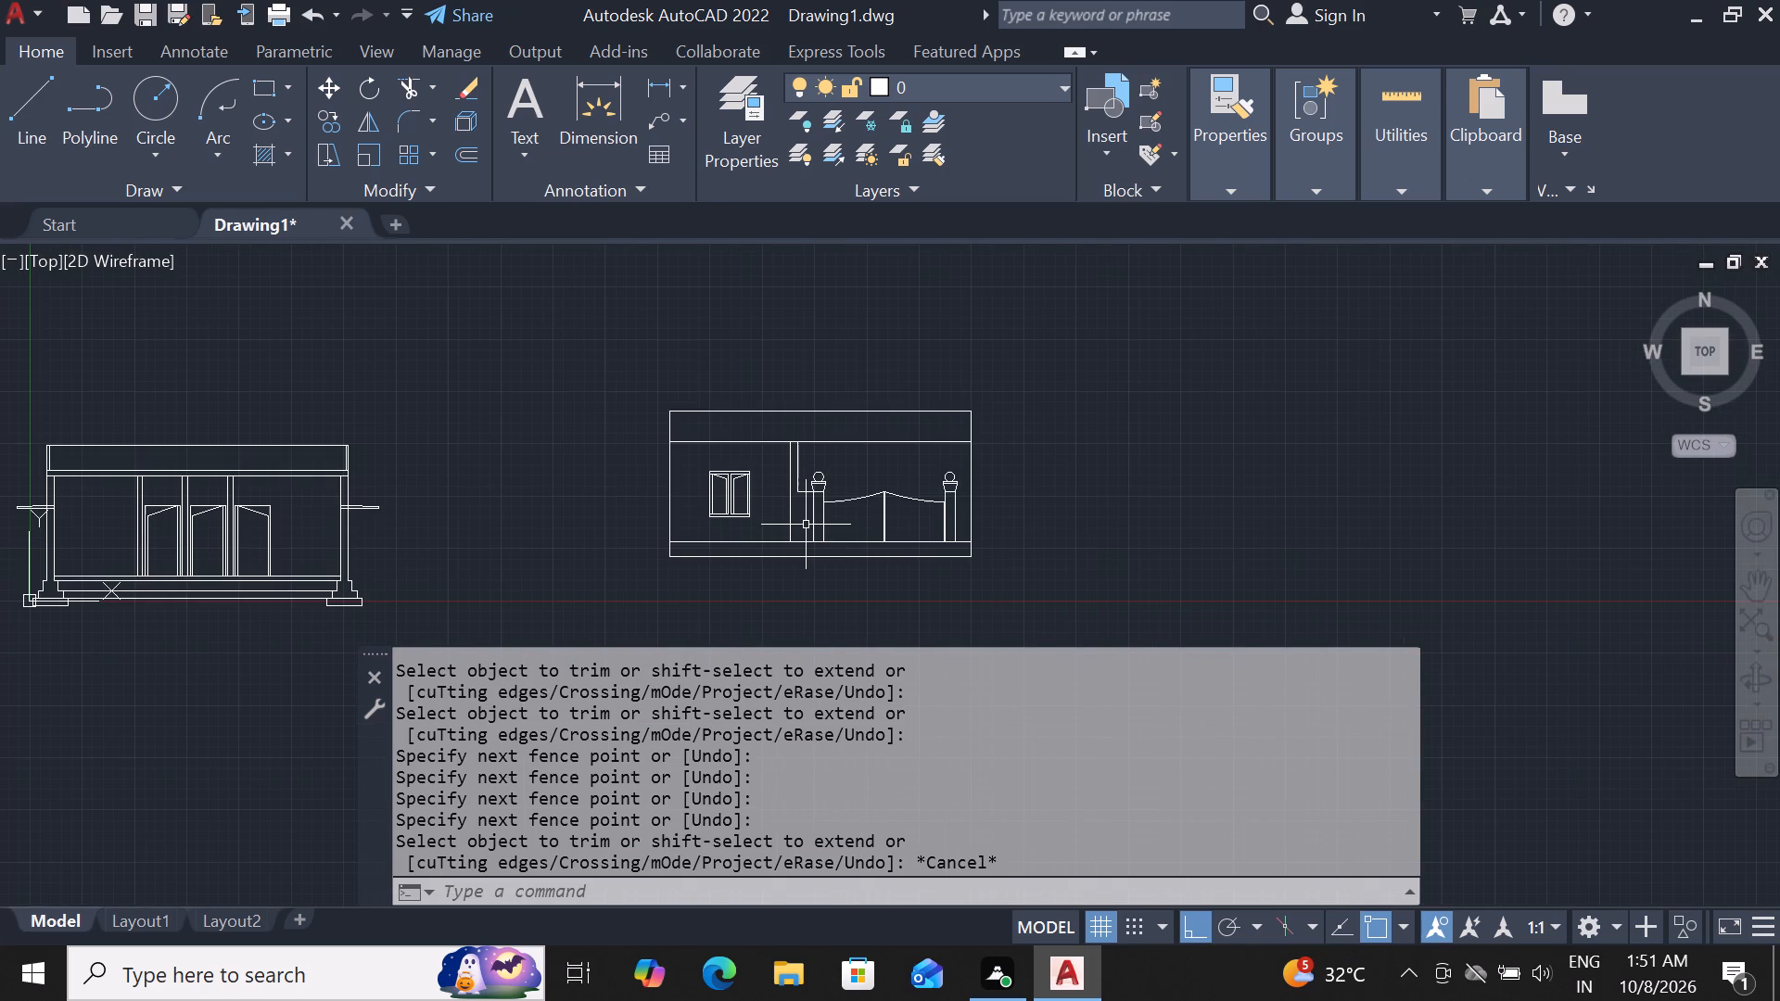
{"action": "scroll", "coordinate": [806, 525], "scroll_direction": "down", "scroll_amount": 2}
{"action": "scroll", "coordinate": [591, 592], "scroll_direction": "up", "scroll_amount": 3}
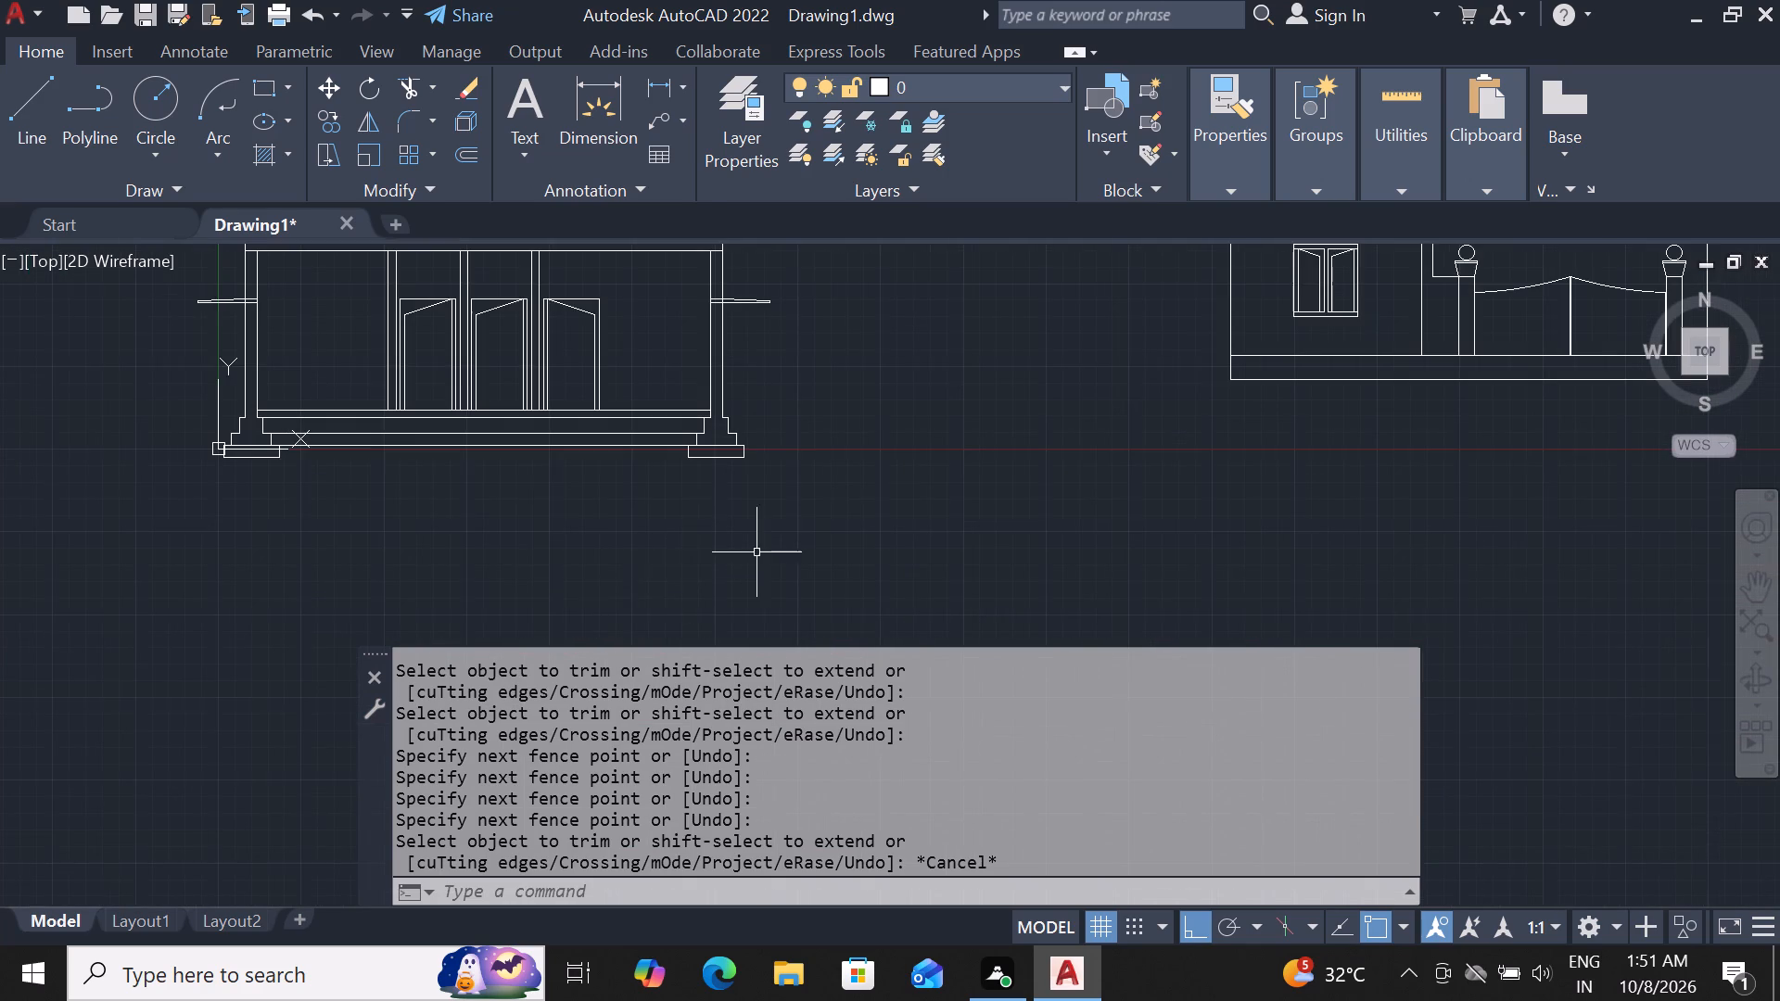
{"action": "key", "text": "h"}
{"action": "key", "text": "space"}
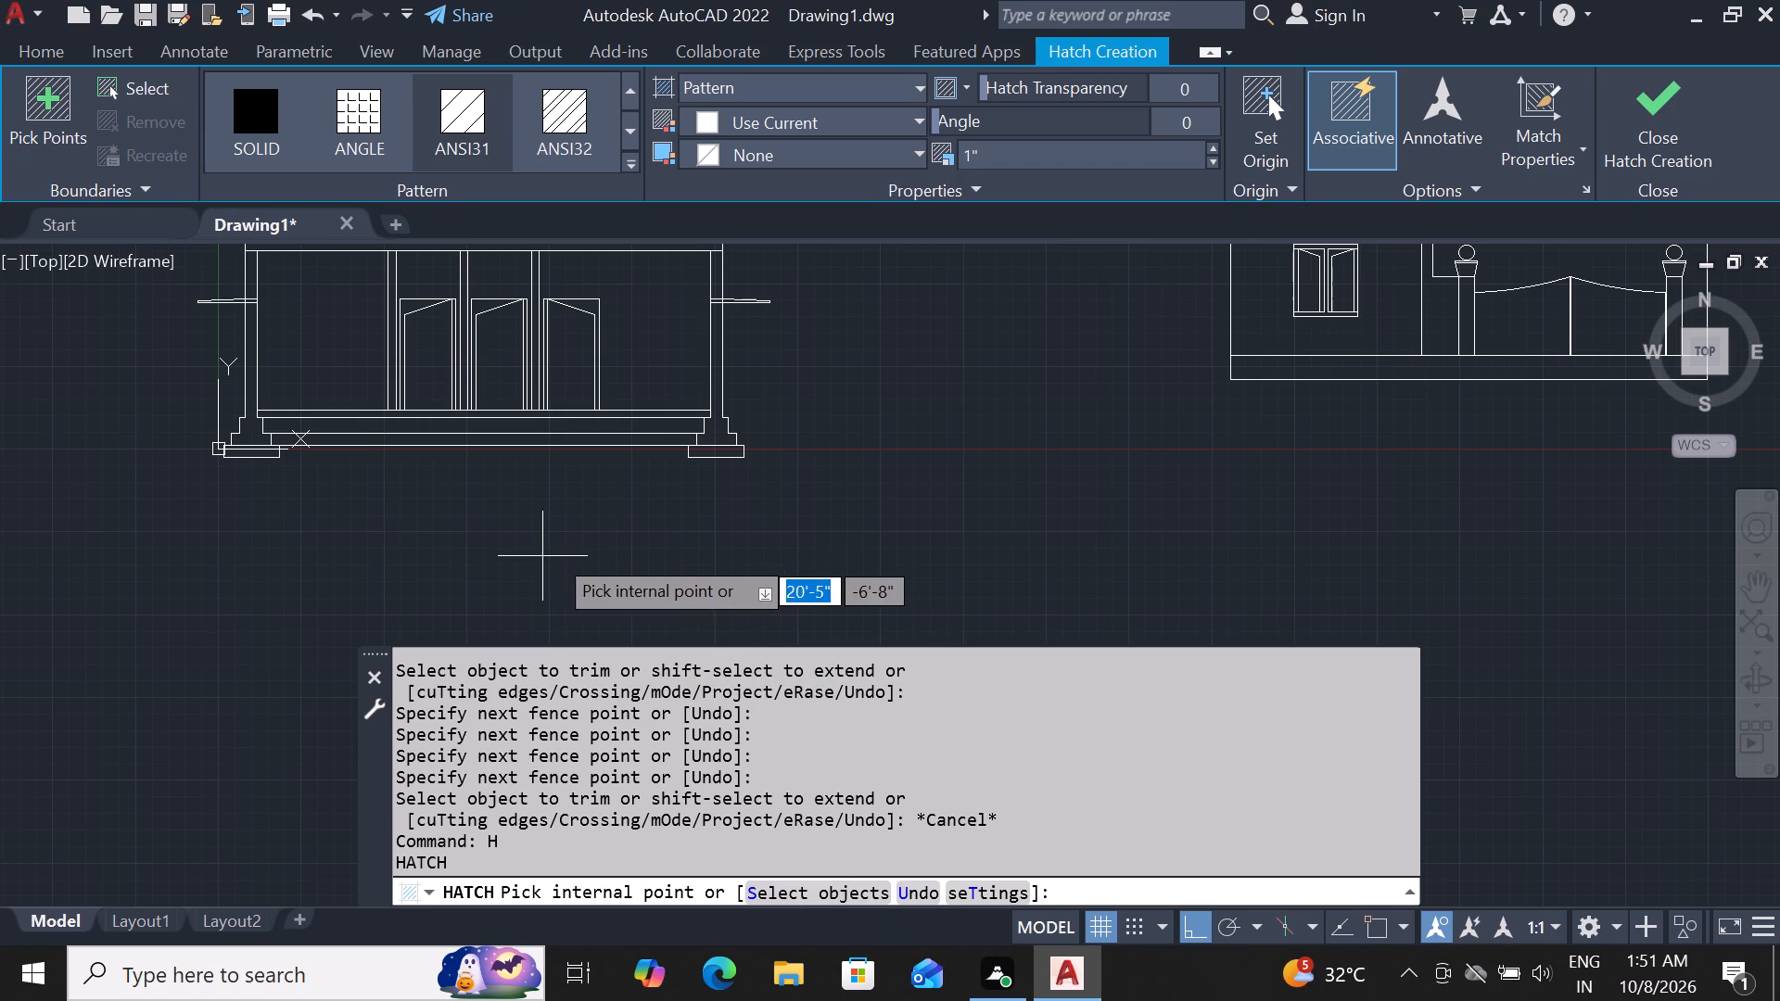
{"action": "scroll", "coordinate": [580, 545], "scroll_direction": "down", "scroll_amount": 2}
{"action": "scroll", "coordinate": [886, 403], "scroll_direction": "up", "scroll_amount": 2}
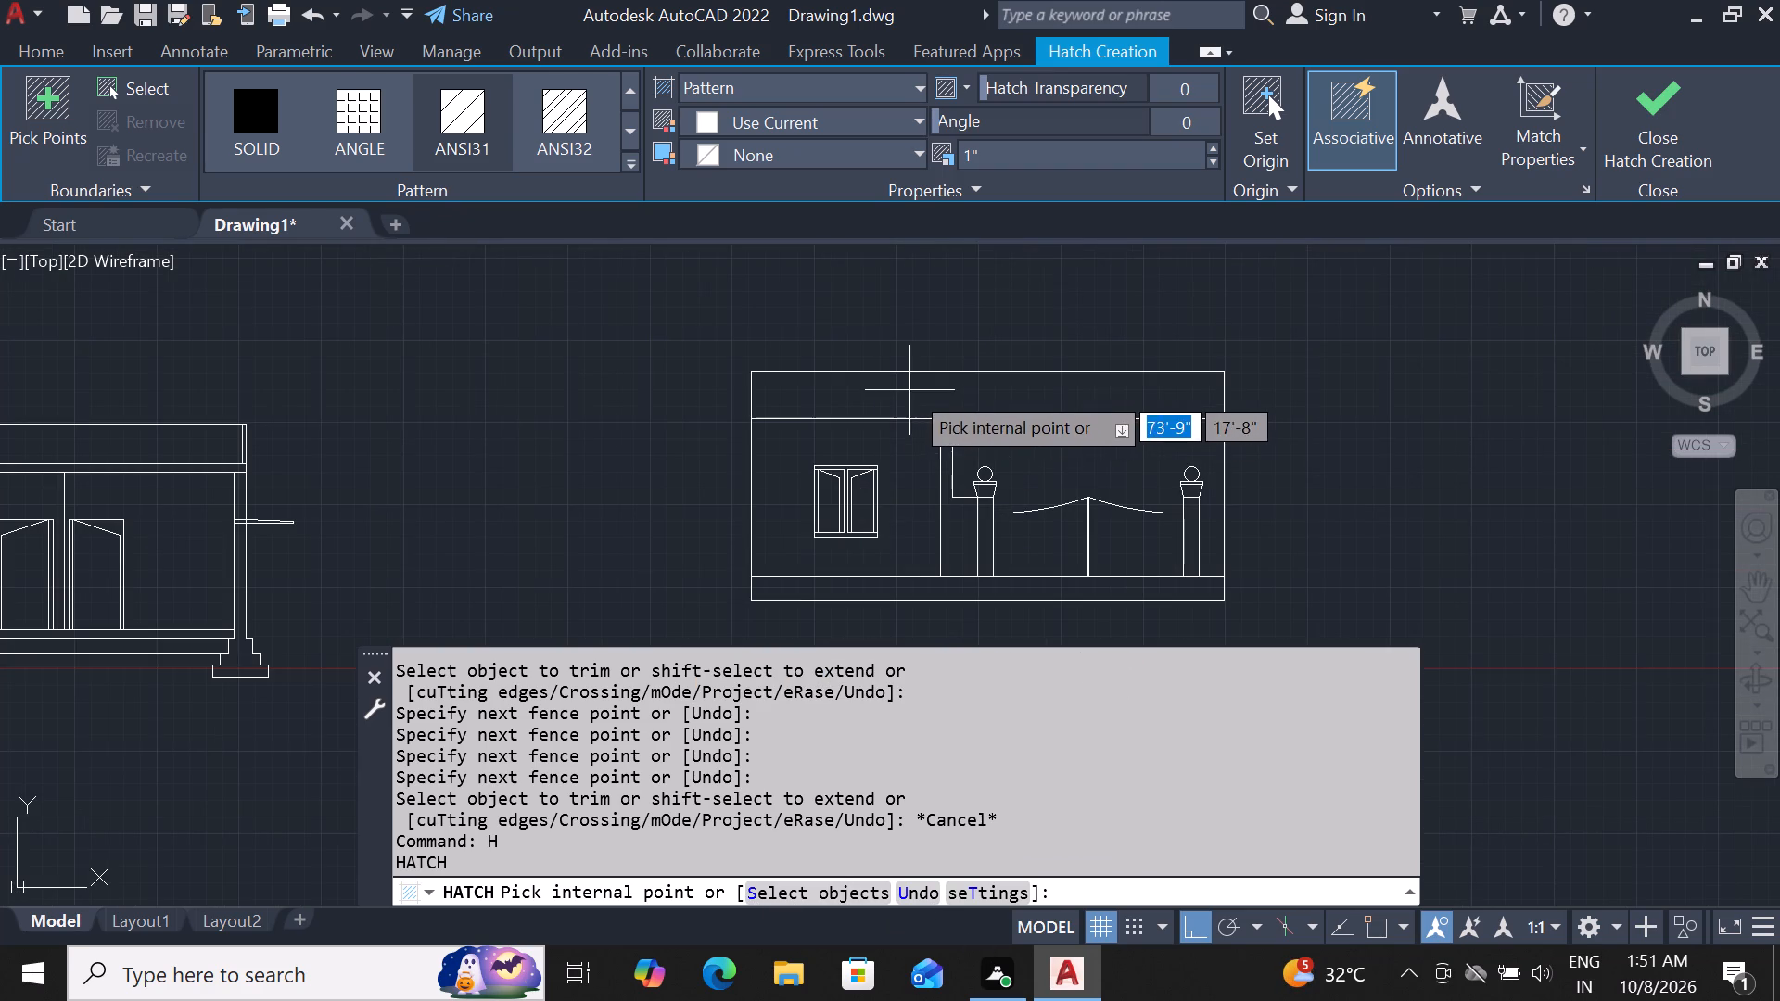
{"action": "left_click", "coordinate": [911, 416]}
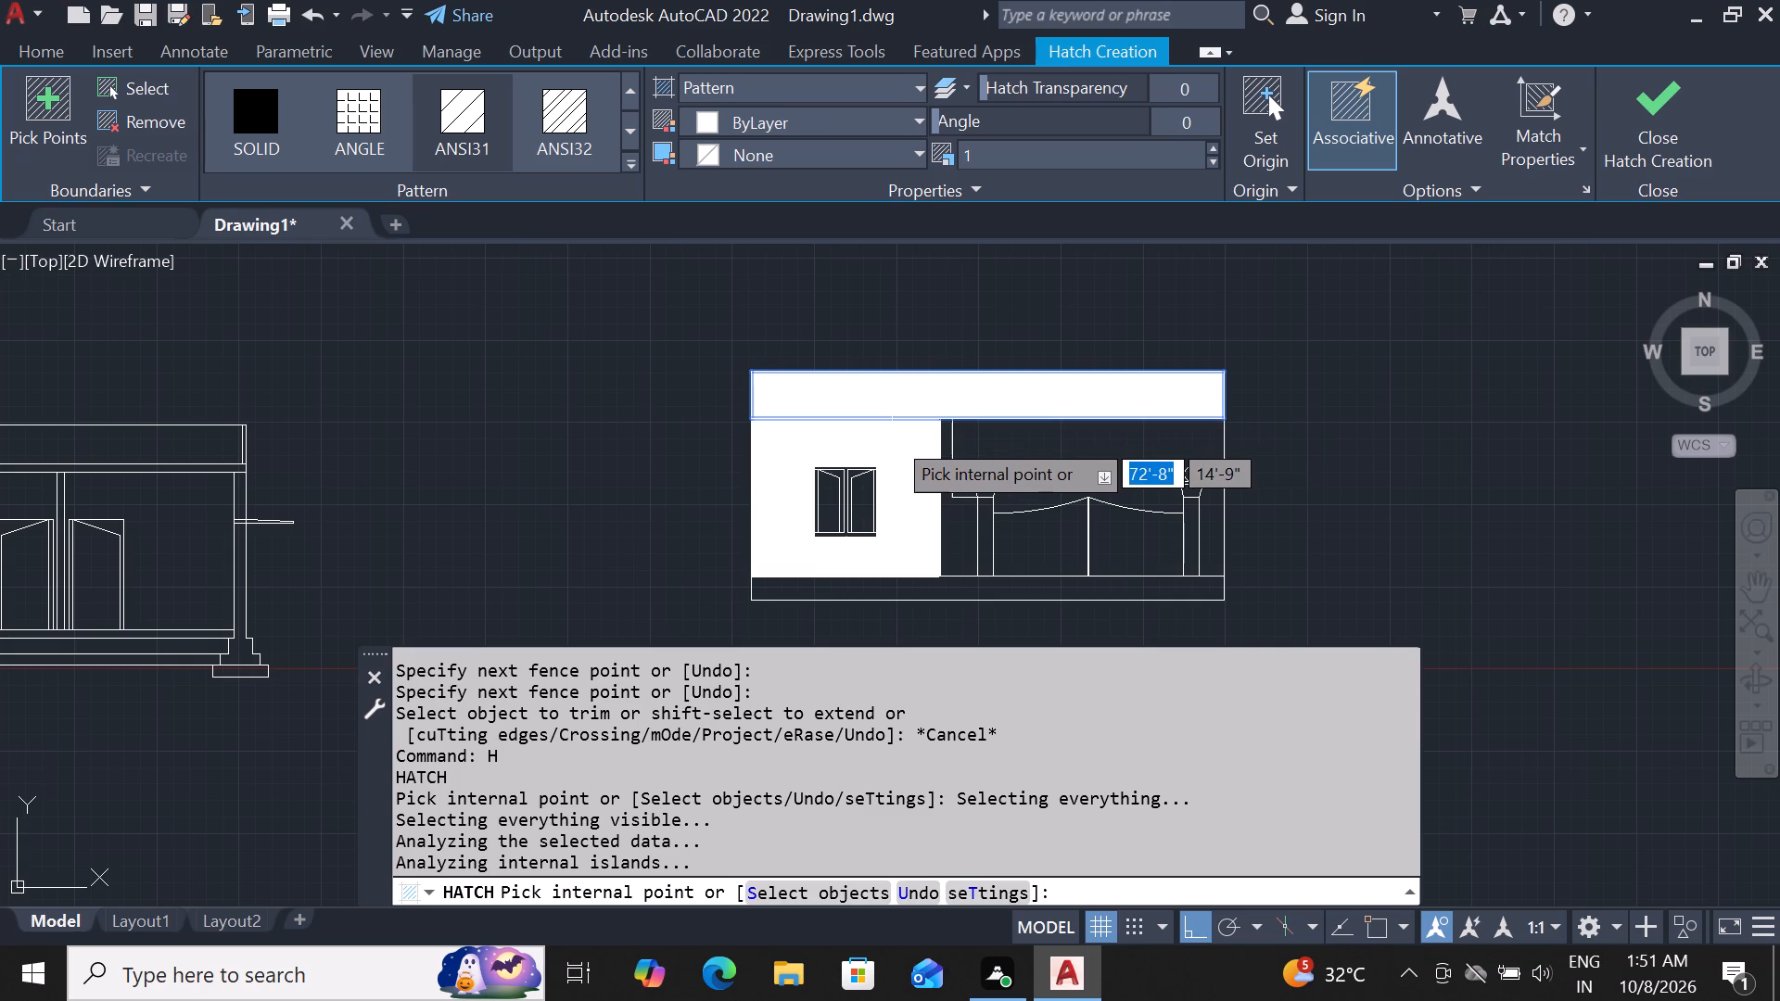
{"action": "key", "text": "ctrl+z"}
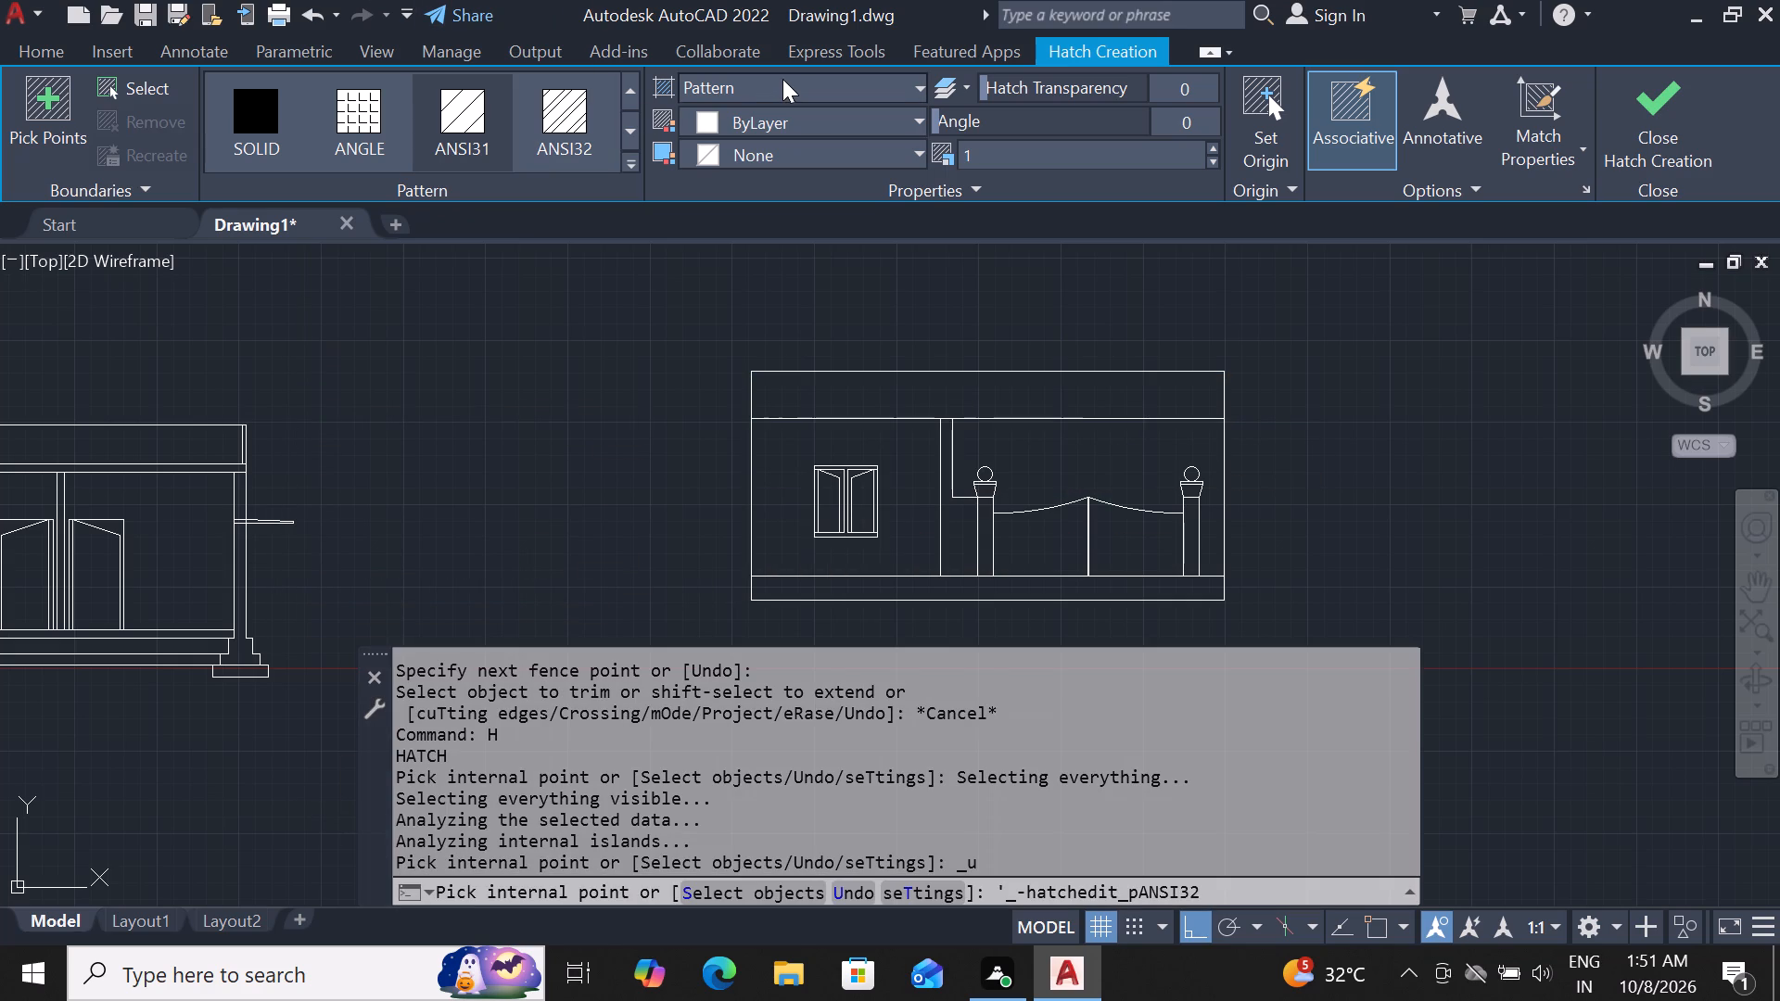
Hatch the glazed area of both window panels with the GOST_GLASS pattern at scale 1 and angle 0.
{"action": "left_click", "coordinate": [782, 79]}
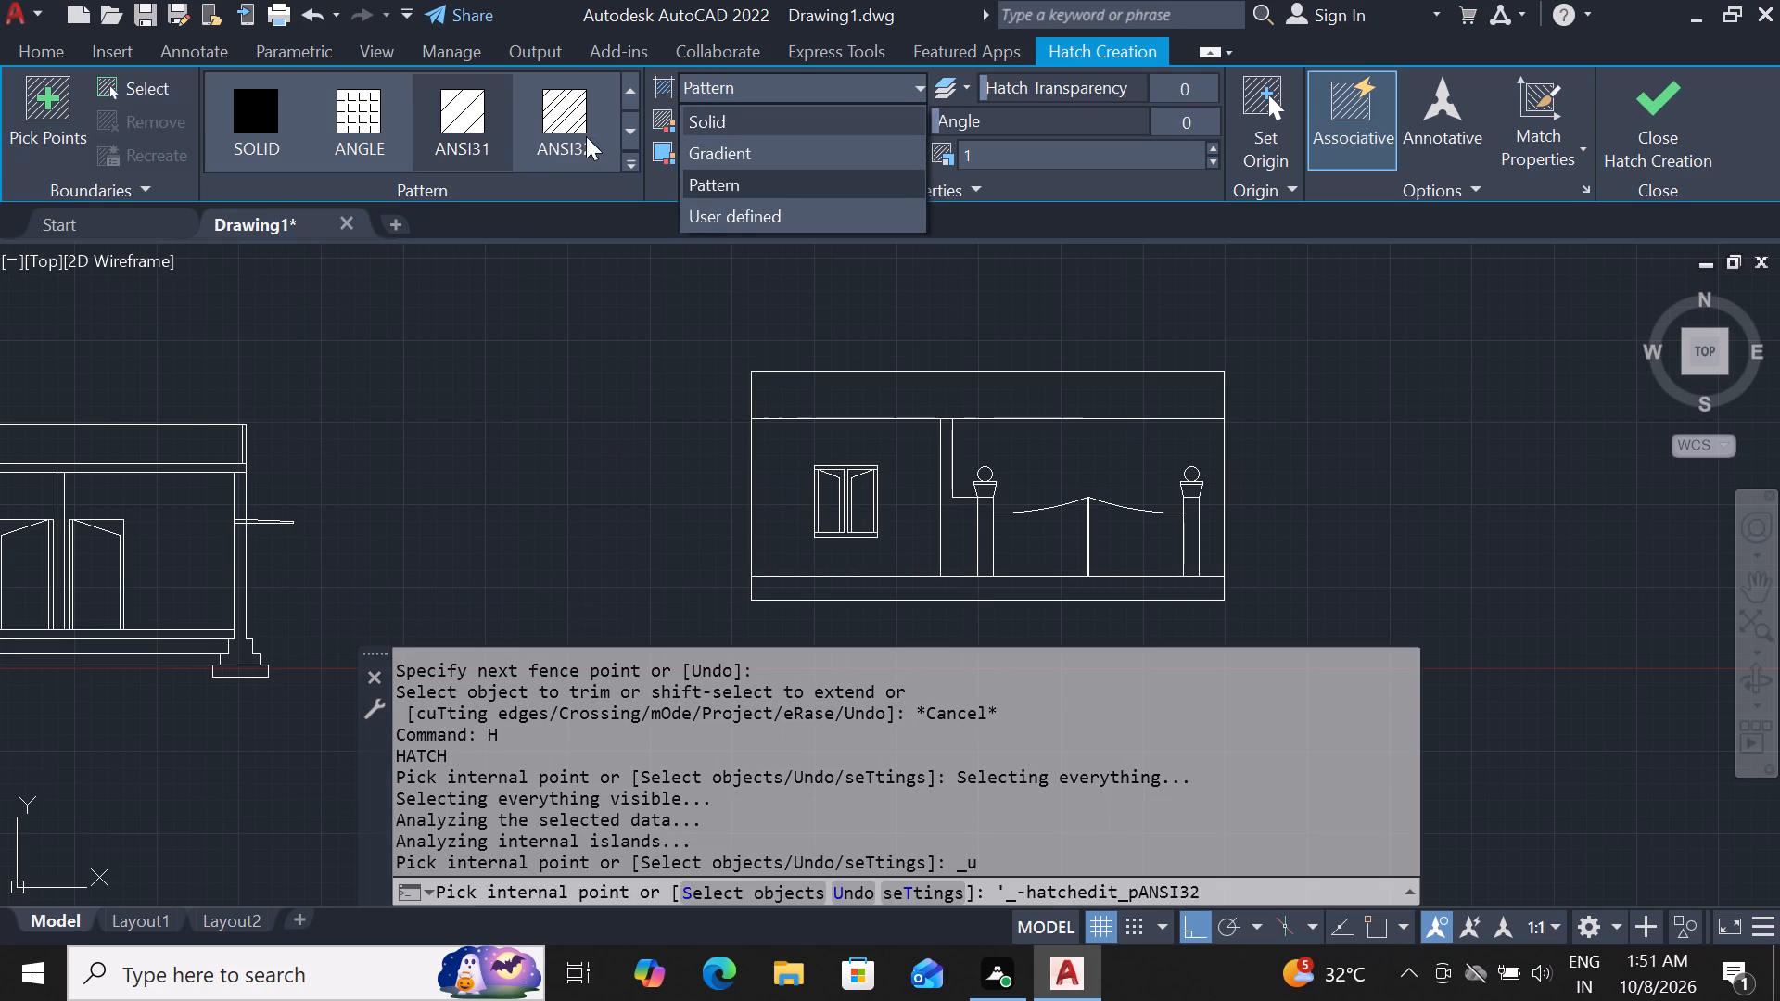
{"action": "left_click", "coordinate": [631, 136]}
{"action": "left_click_drag", "start_coordinate": [631, 136], "coordinate": [607, 136]}
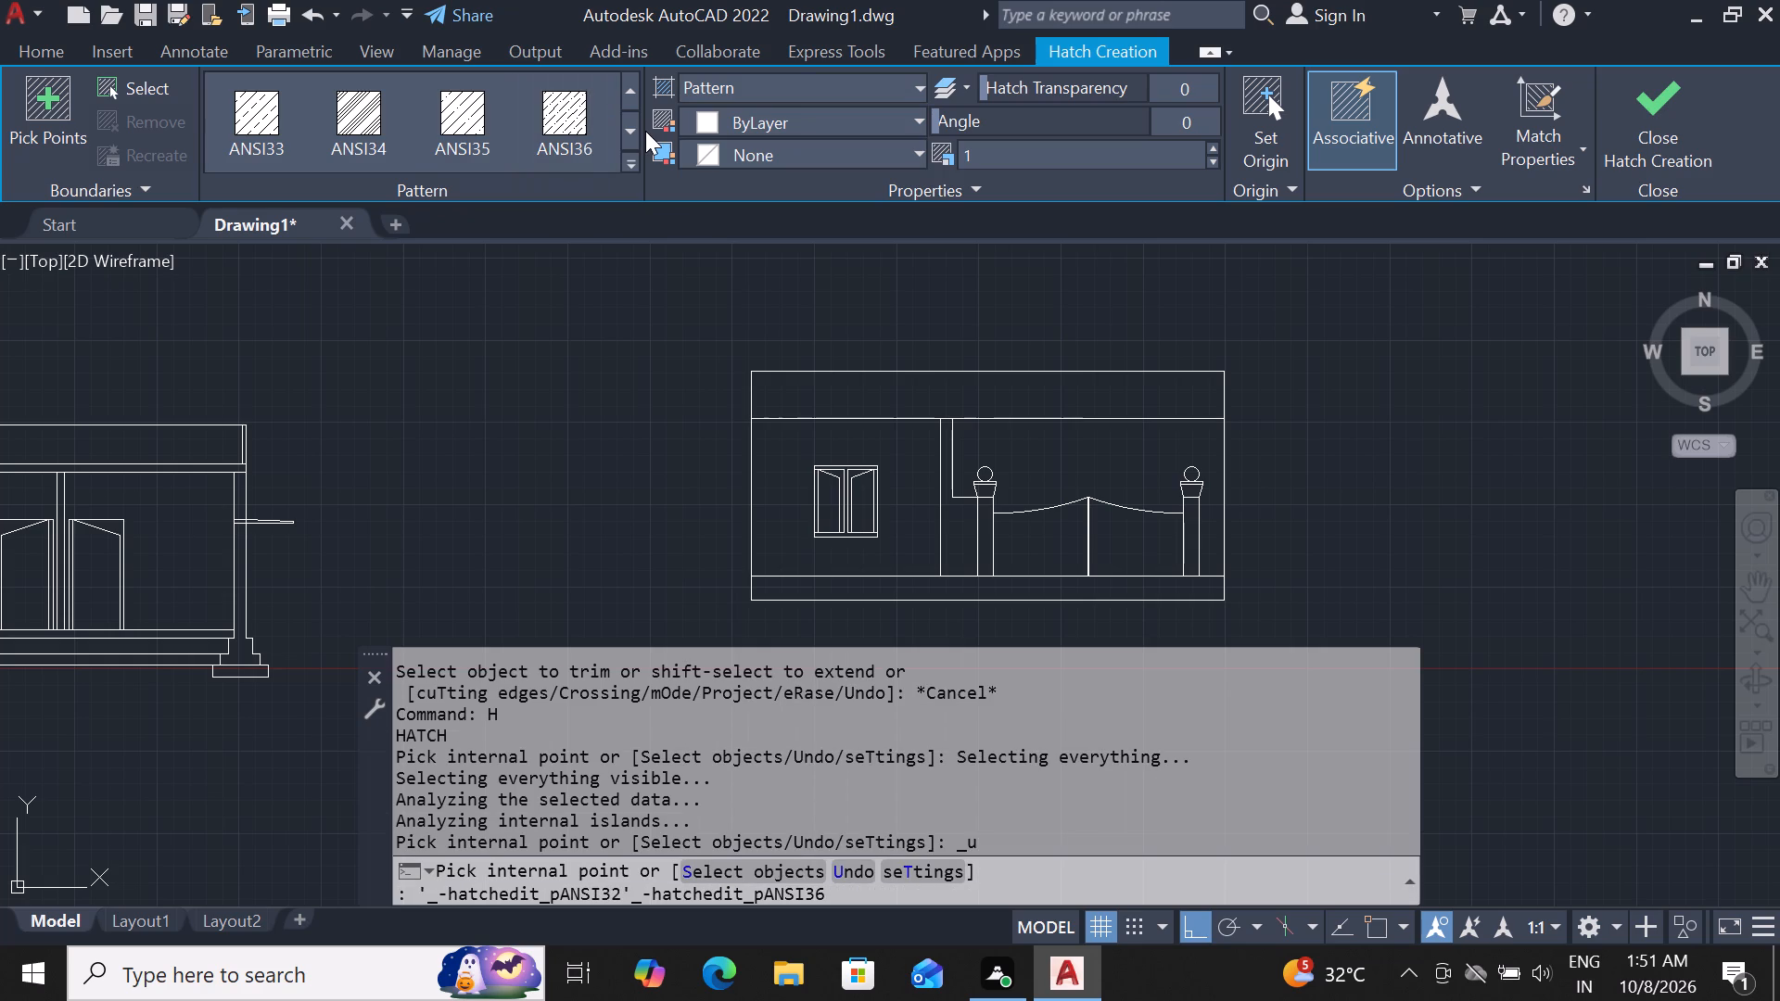
{"action": "left_click", "coordinate": [645, 131]}
{"action": "left_click", "coordinate": [645, 131]}
{"action": "left_click", "coordinate": [635, 125]}
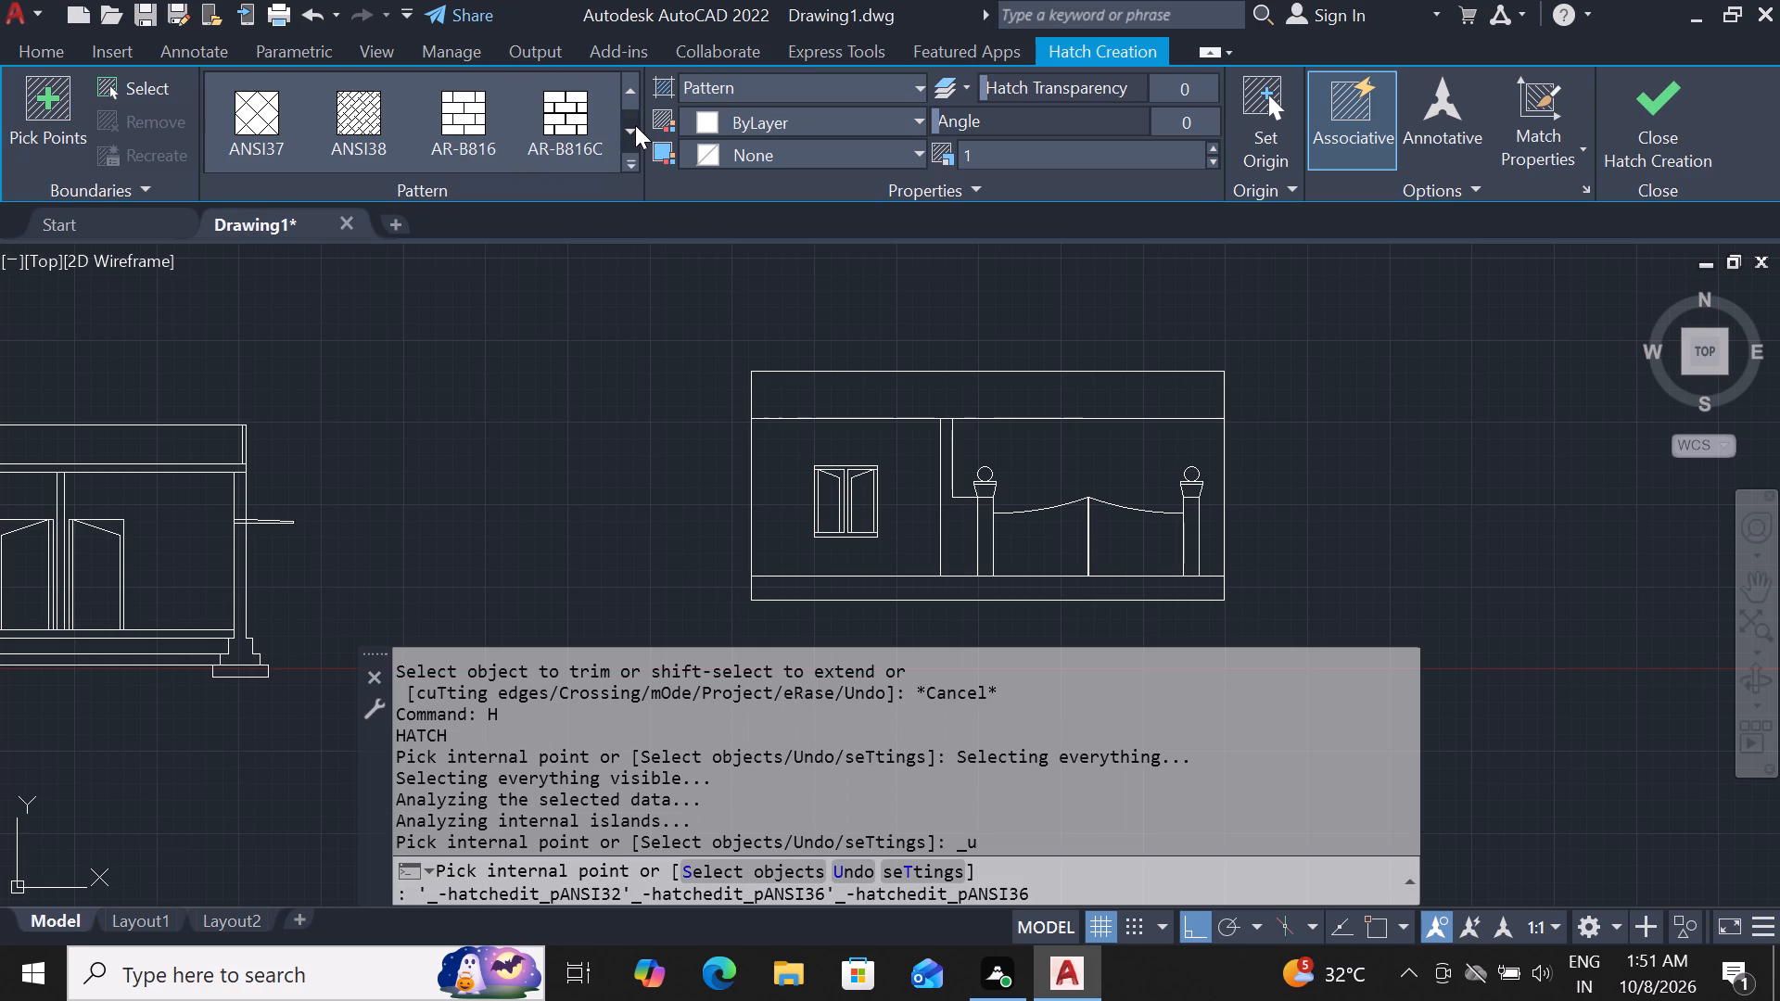
{"action": "left_click", "coordinate": [635, 125]}
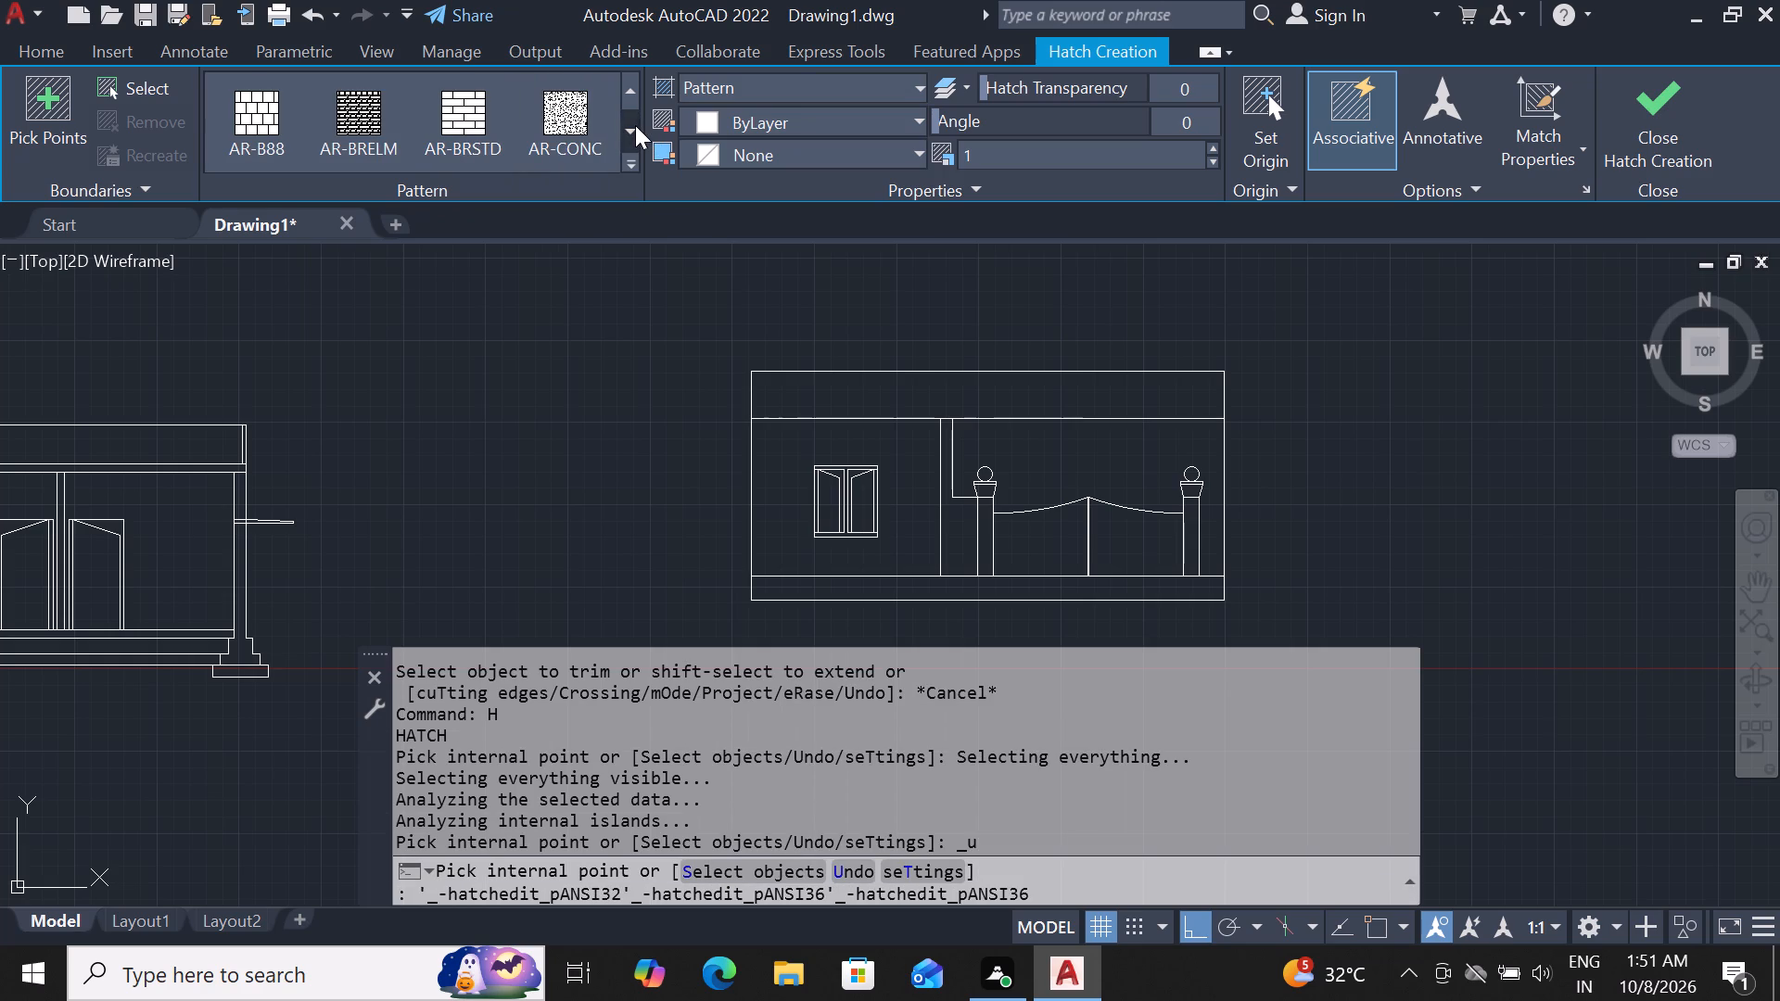
{"action": "left_click", "coordinate": [635, 125]}
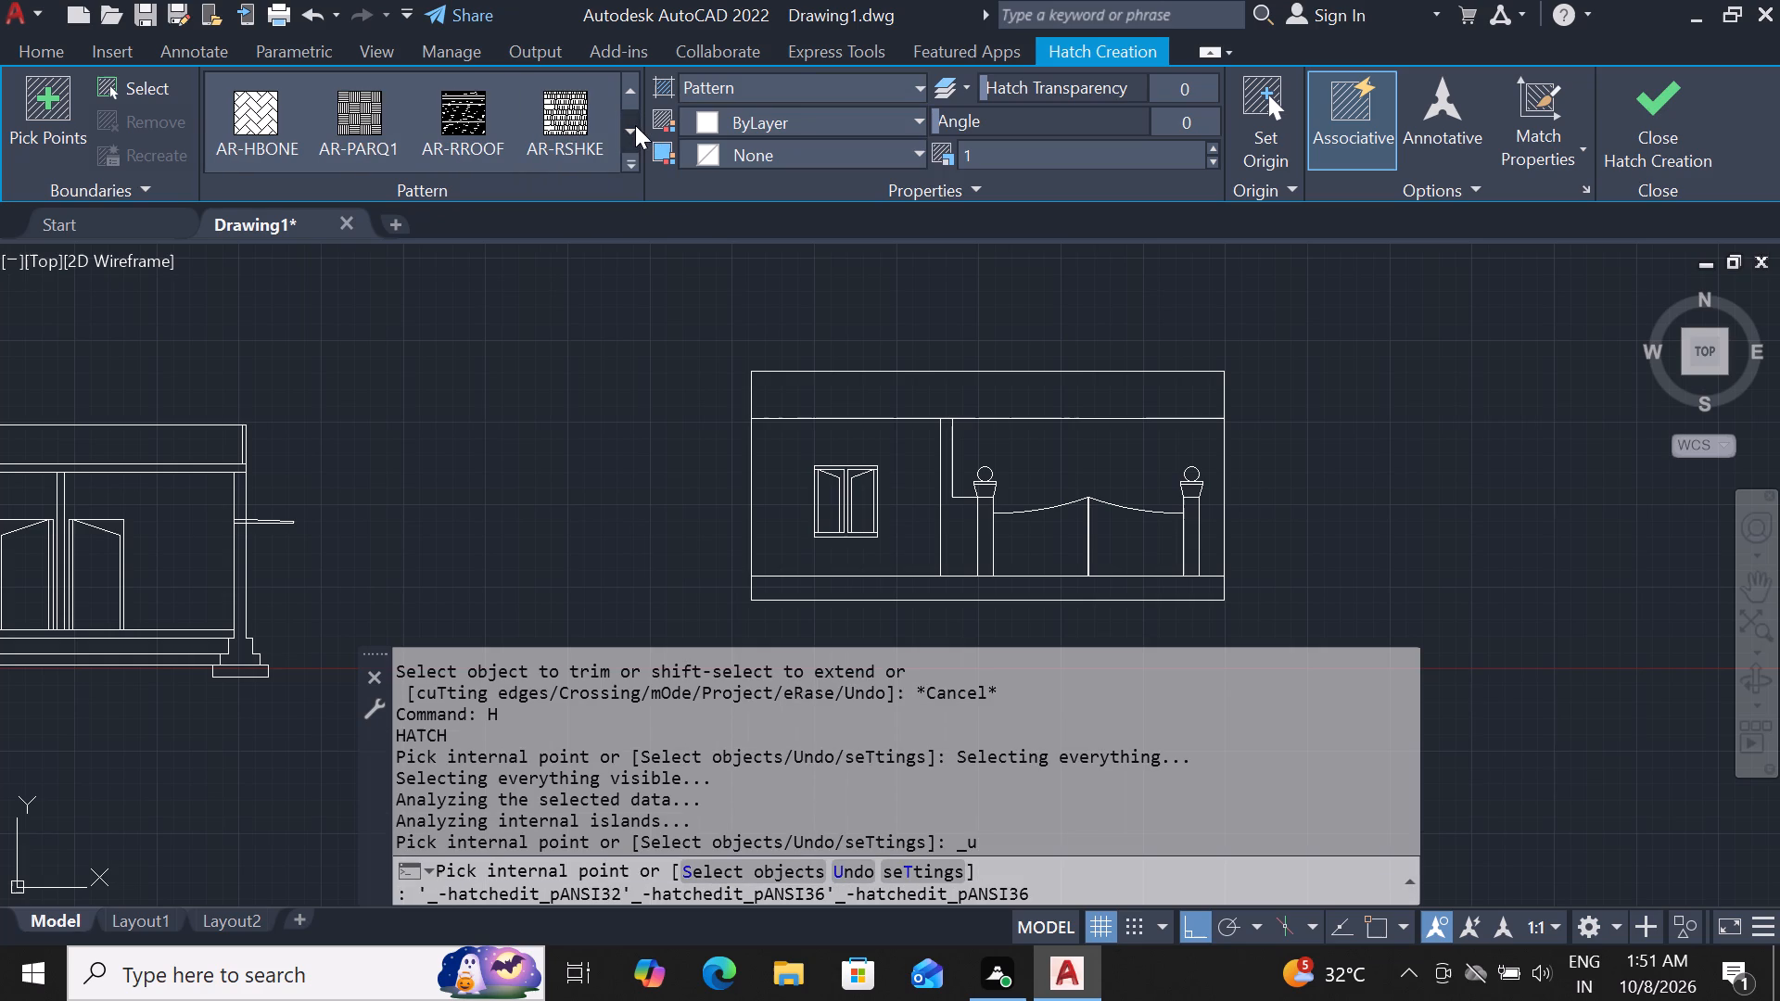
{"action": "left_click", "coordinate": [635, 125]}
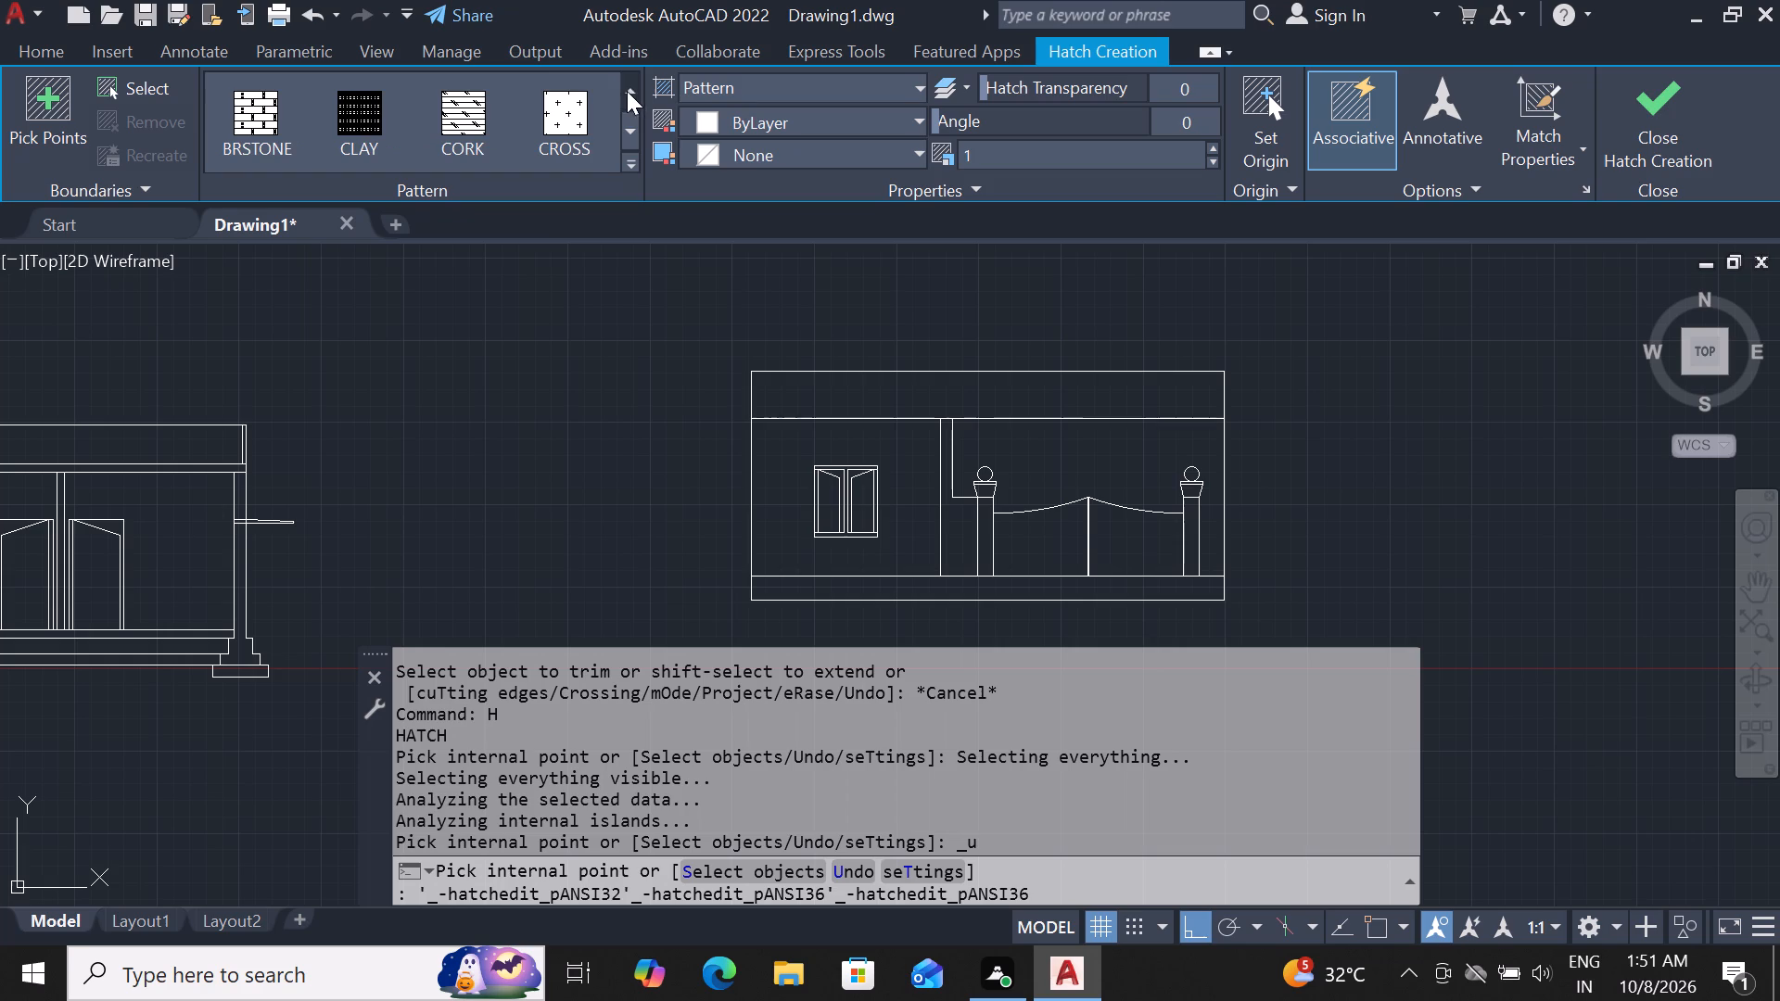
{"action": "left_click", "coordinate": [633, 89]}
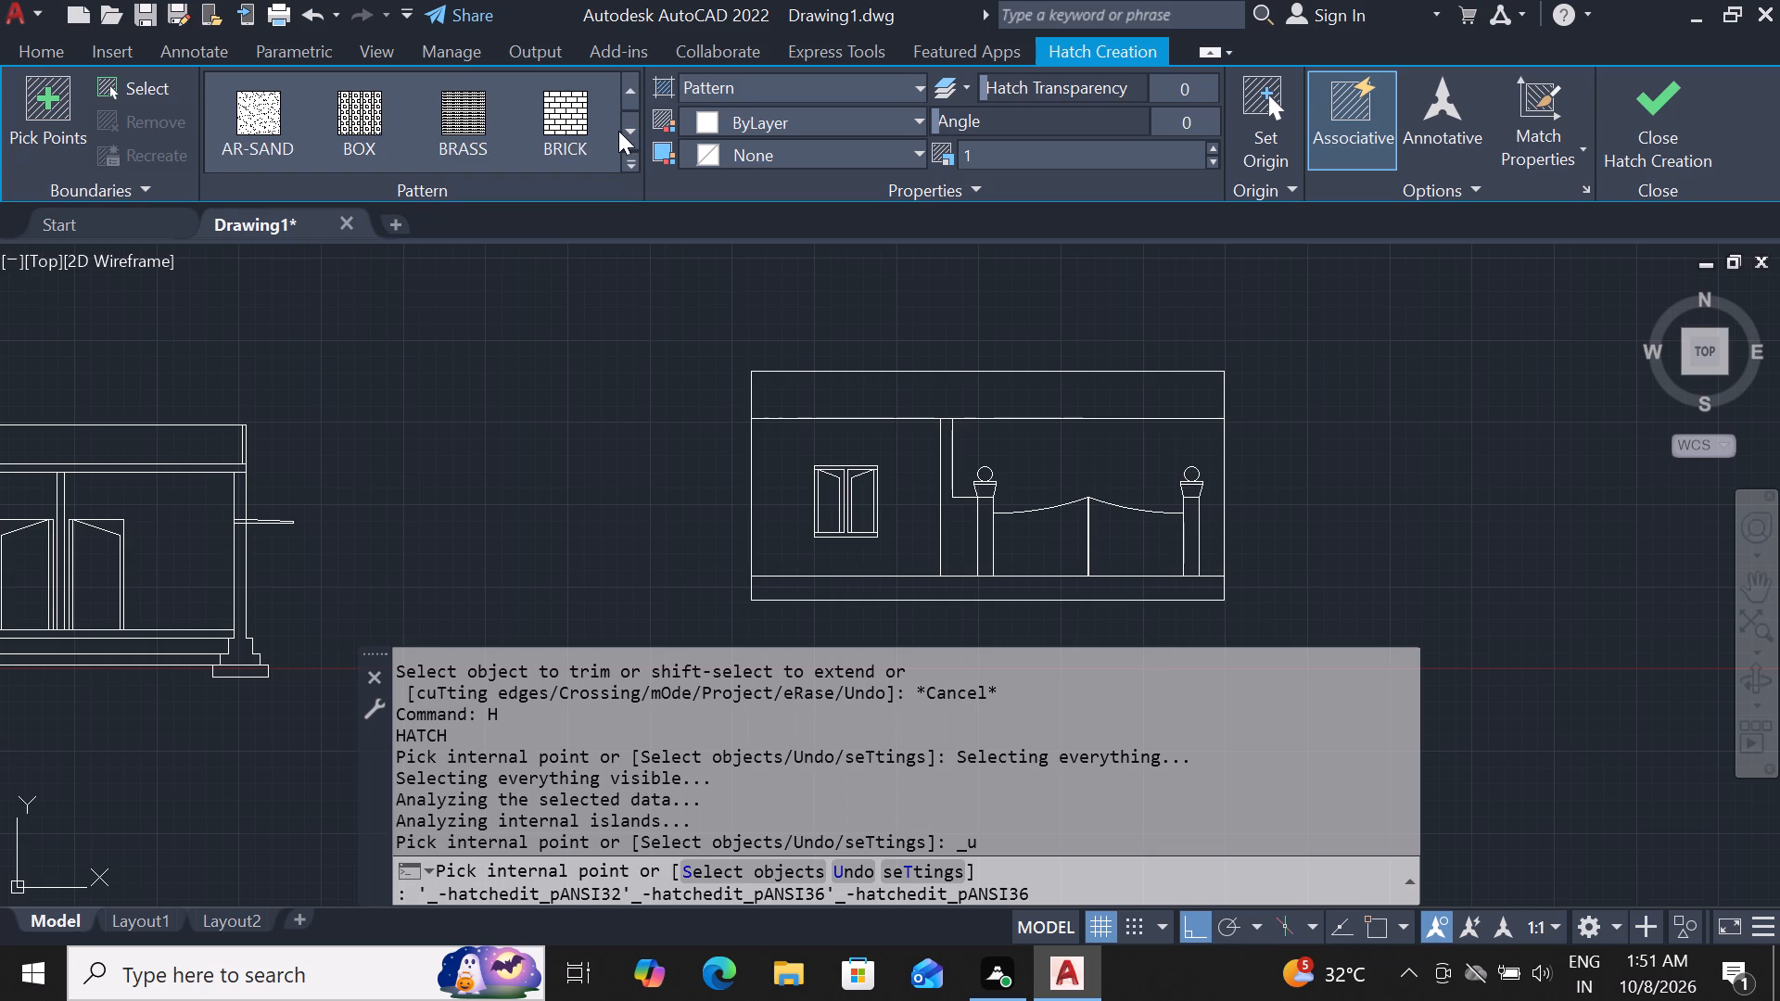
{"action": "left_click", "coordinate": [618, 131]}
{"action": "left_click", "coordinate": [622, 130]}
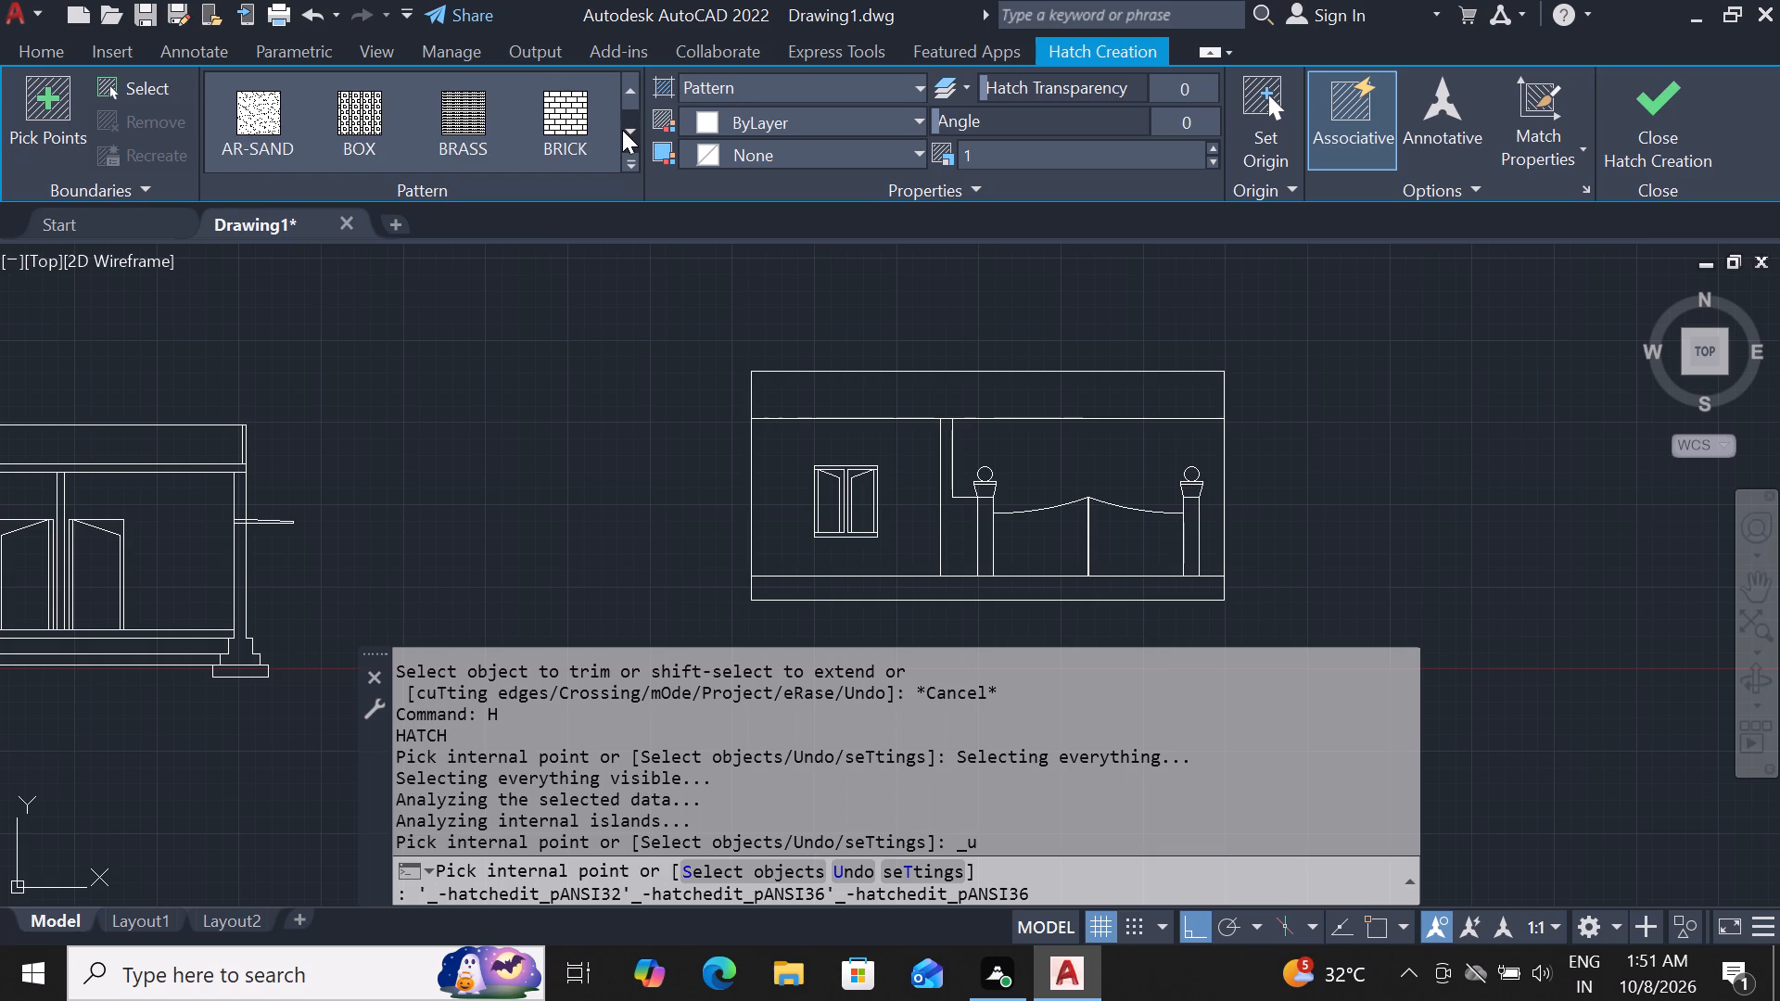
{"action": "left_click", "coordinate": [622, 130]}
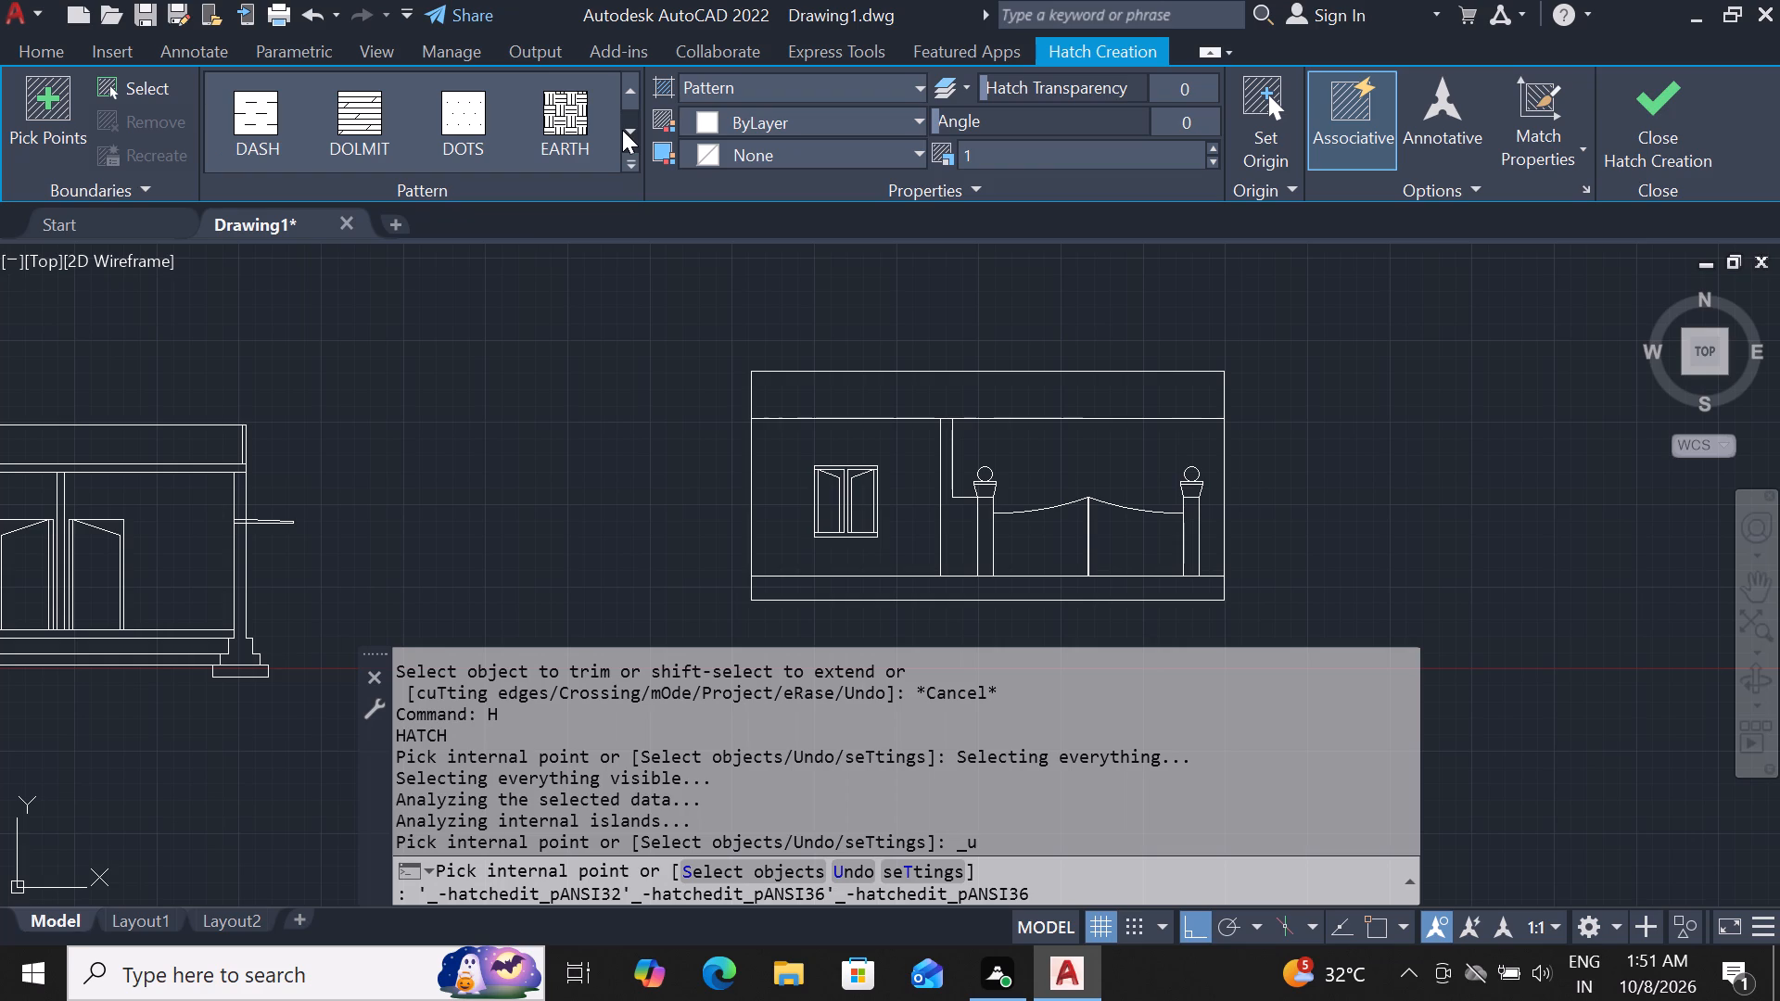
{"action": "left_click", "coordinate": [622, 130]}
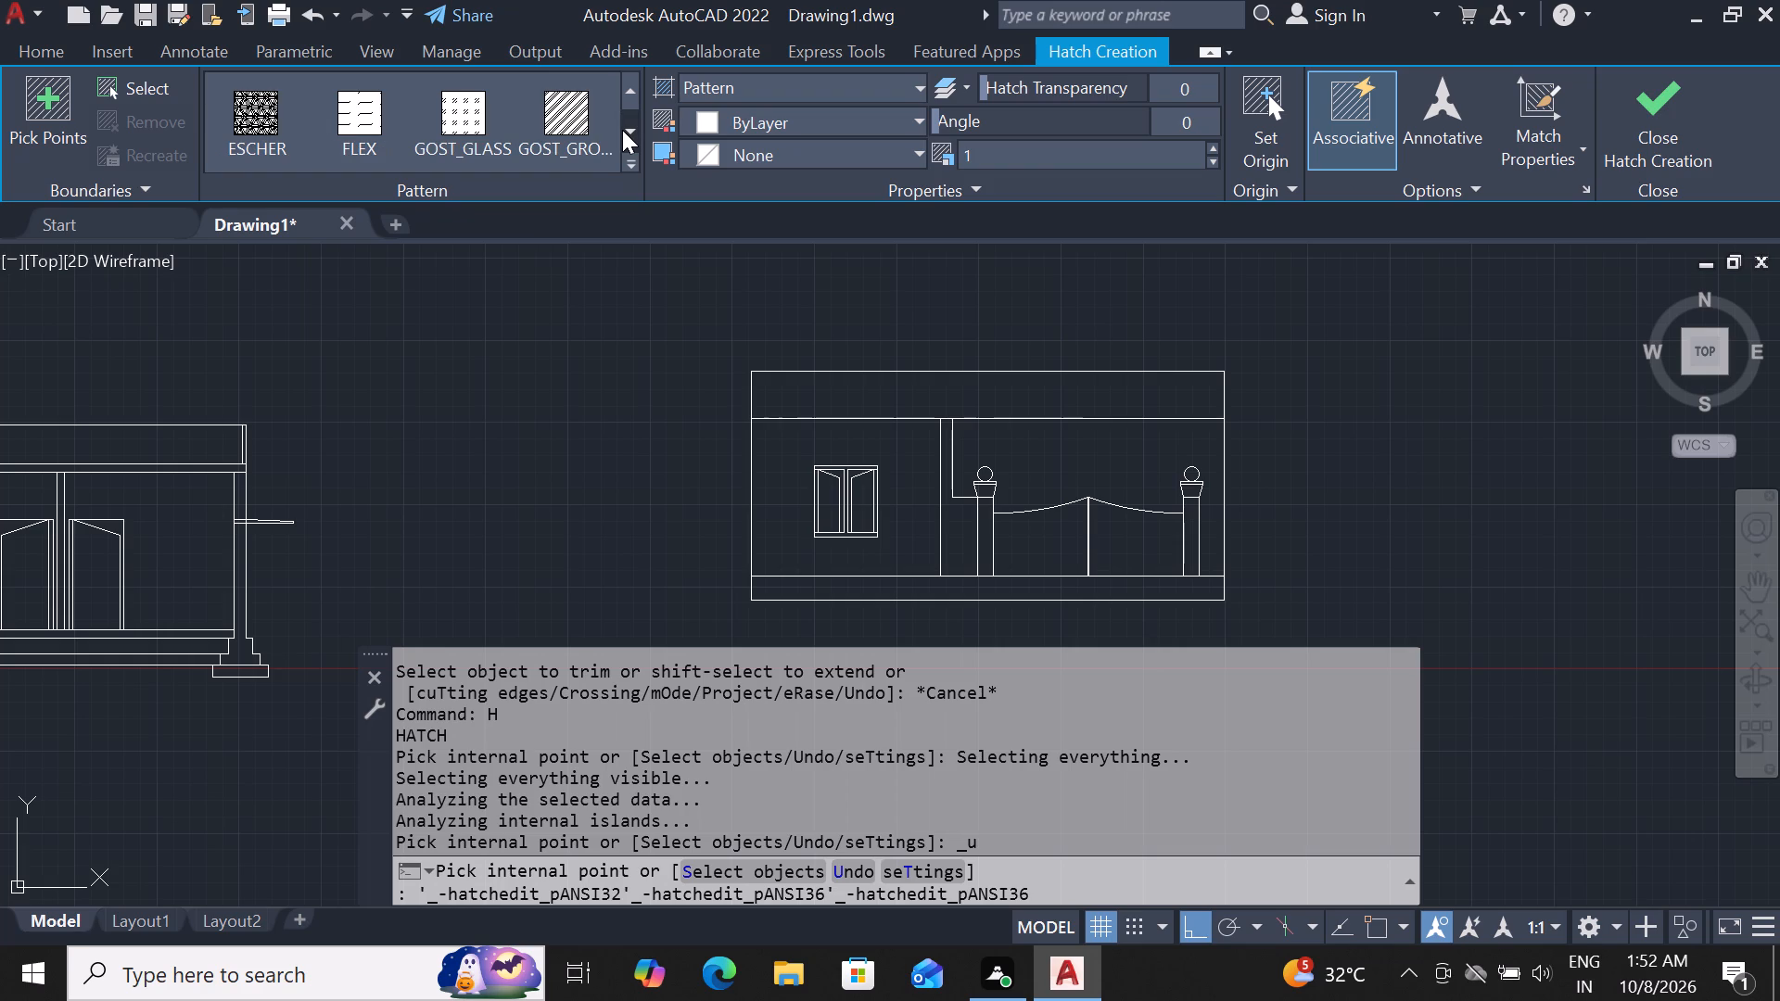
{"action": "left_click", "coordinate": [461, 125]}
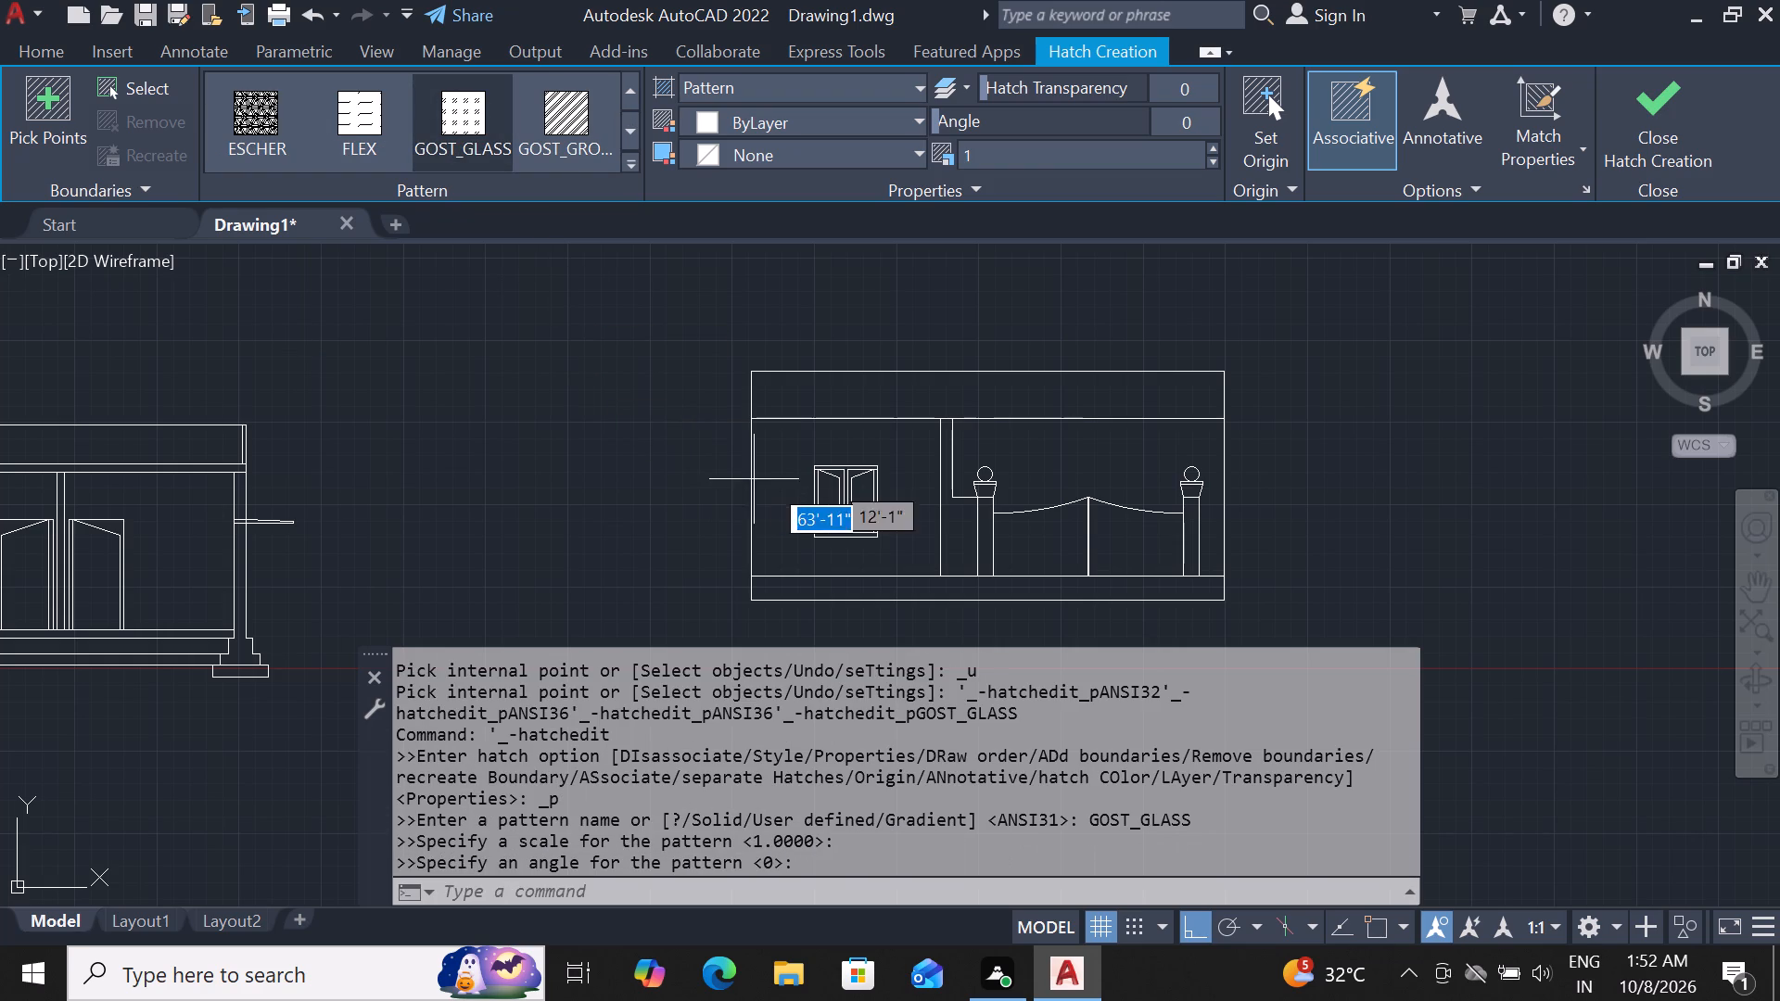
{"action": "scroll", "coordinate": [810, 506], "scroll_direction": "up", "scroll_amount": 2}
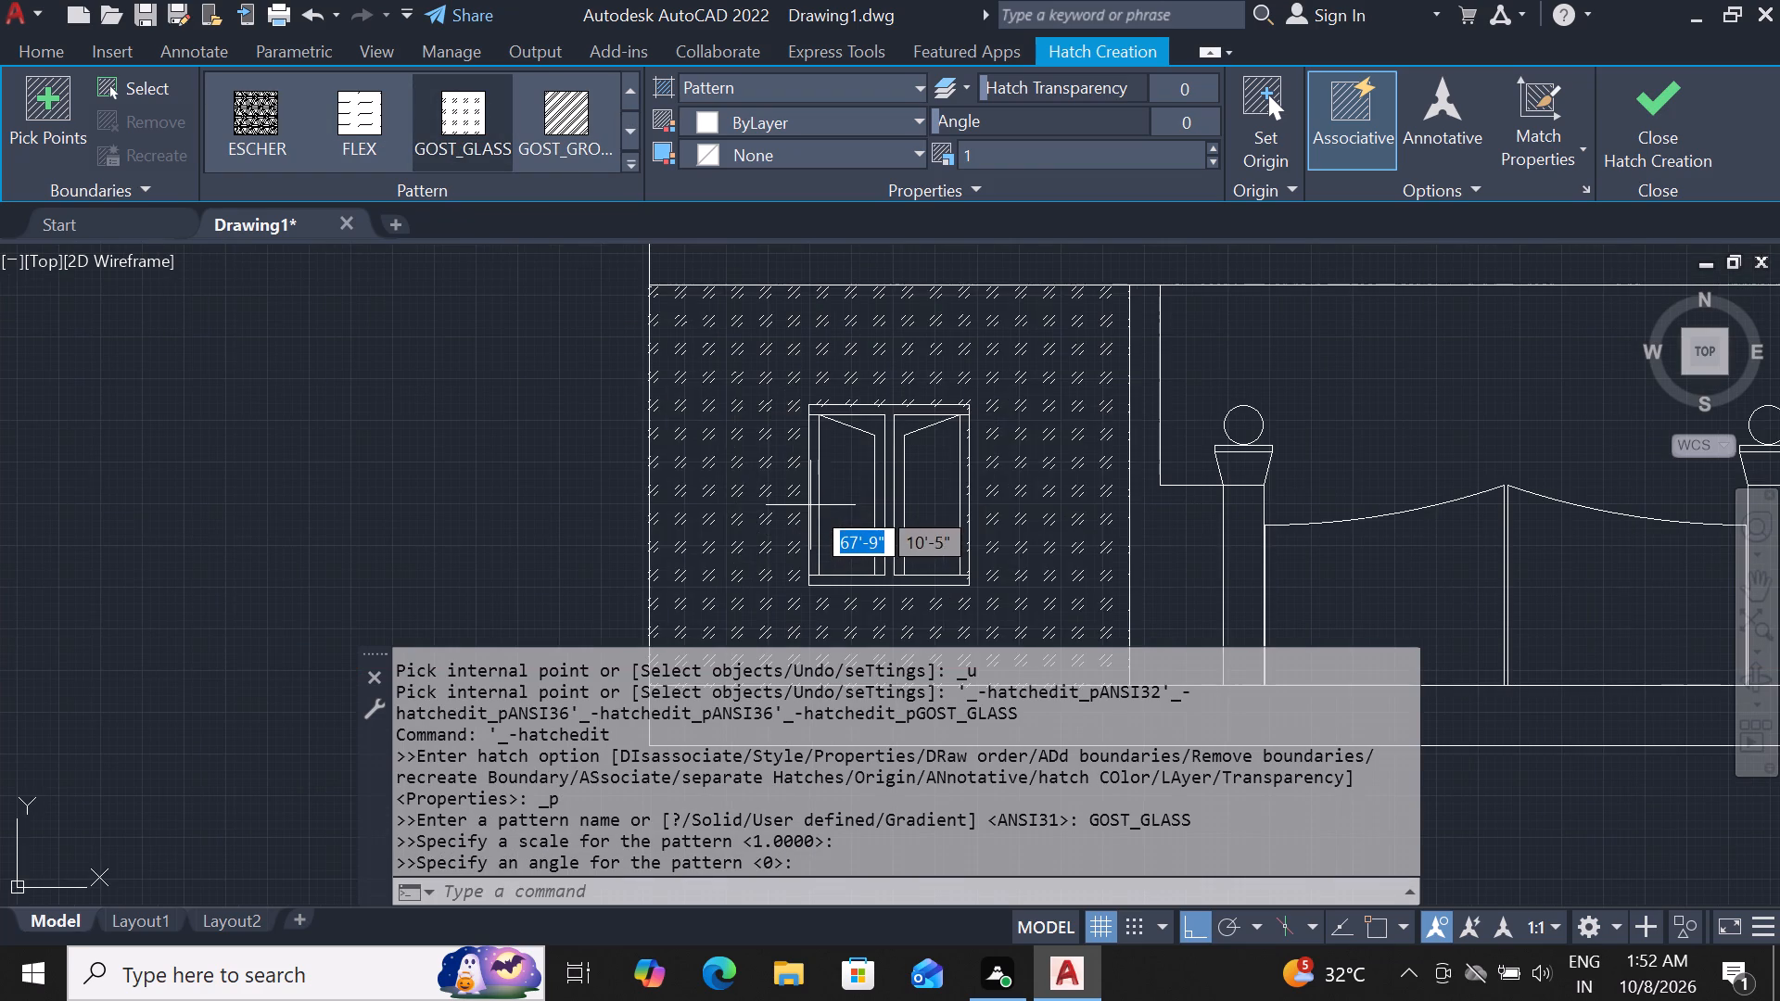
{"action": "left_click", "coordinate": [861, 500]}
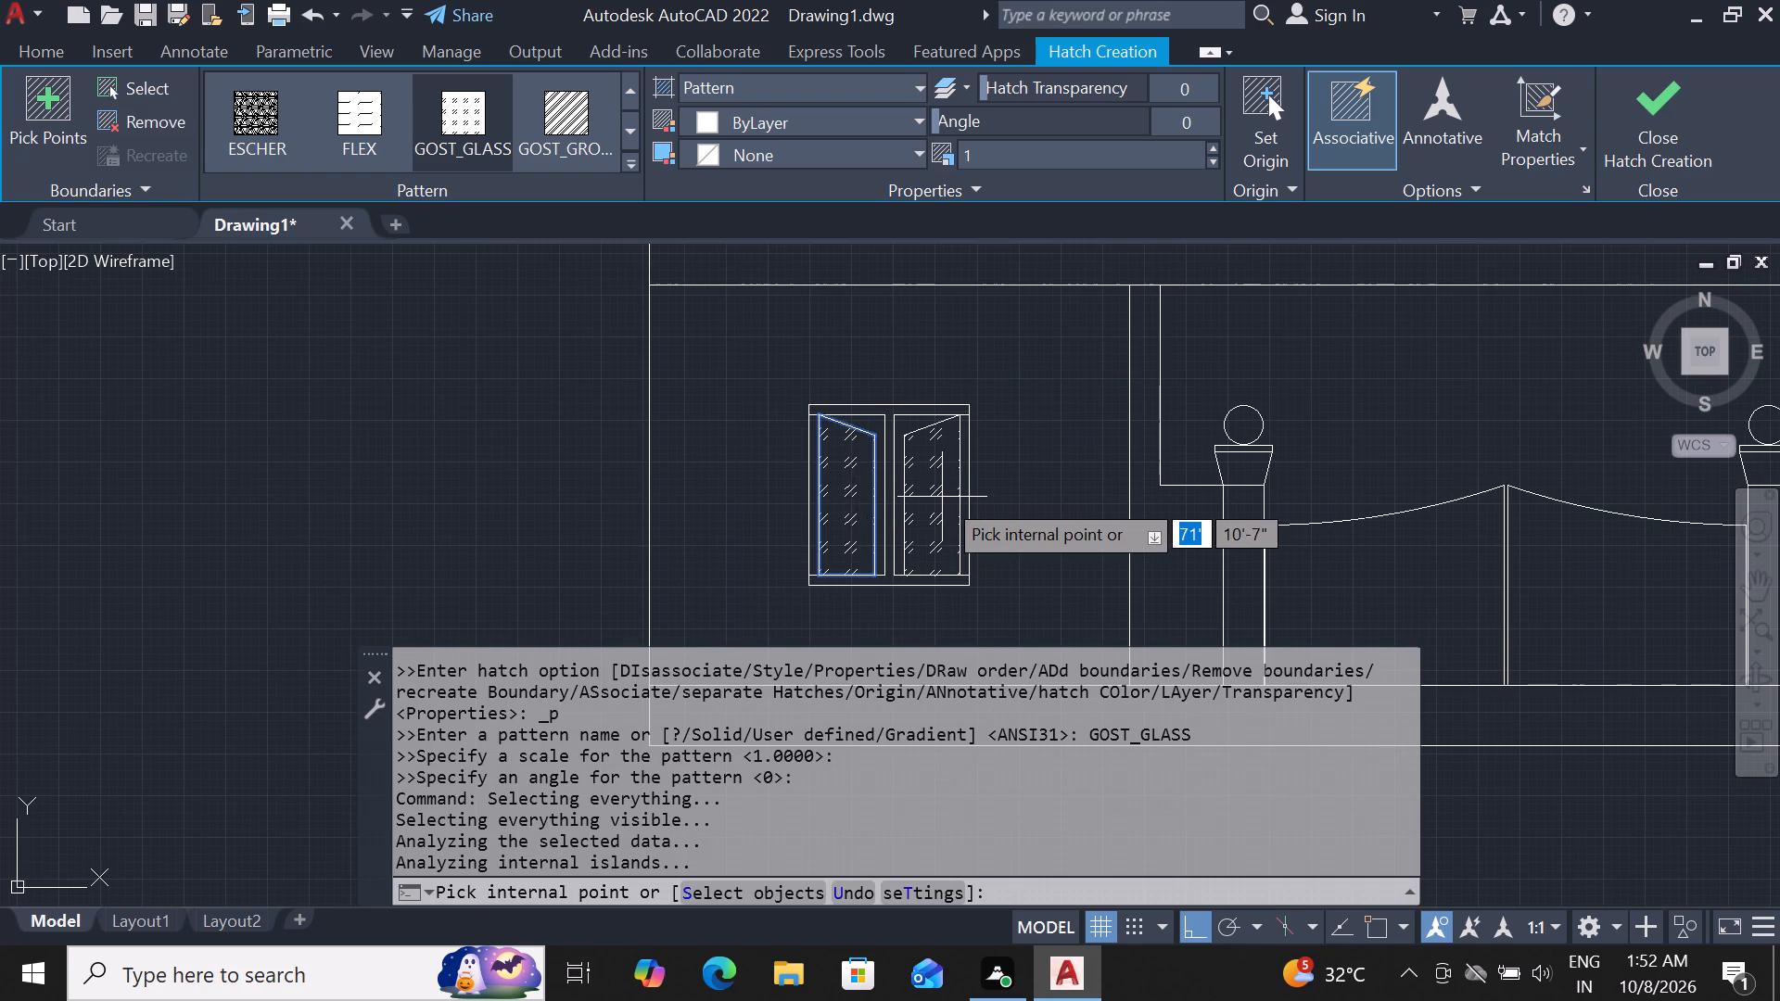
{"action": "left_click", "coordinate": [942, 497]}
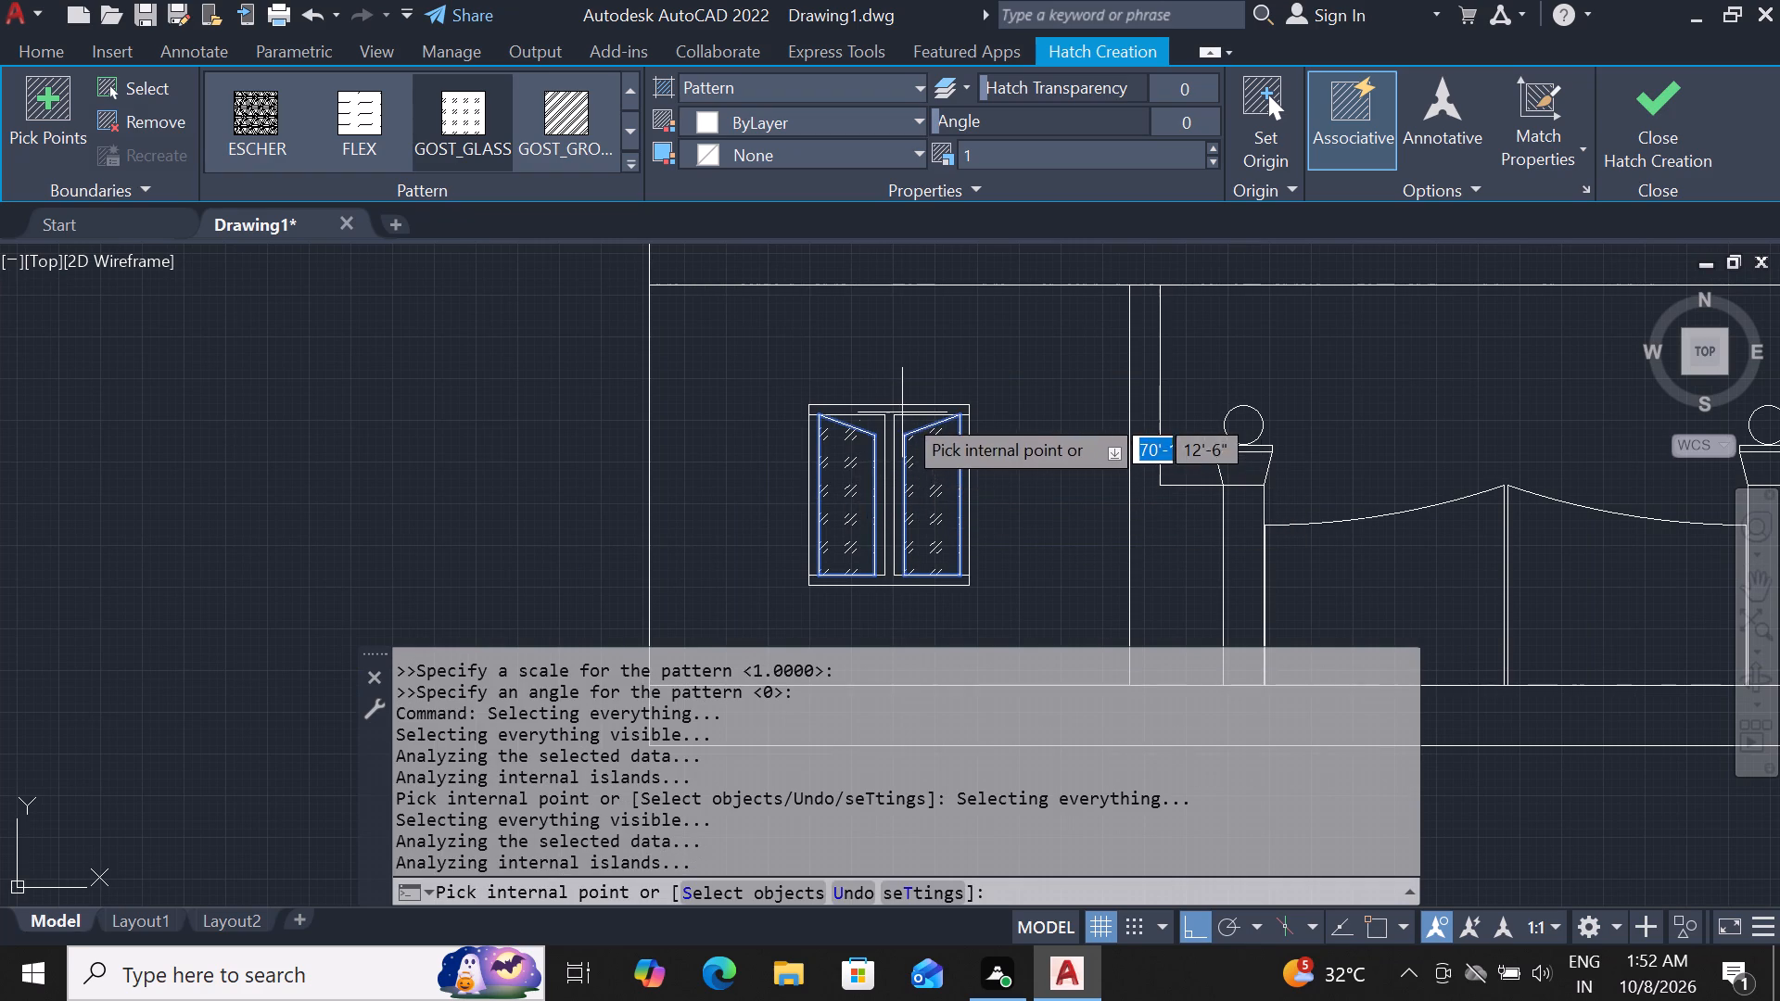
{"action": "key", "text": "Escape"}
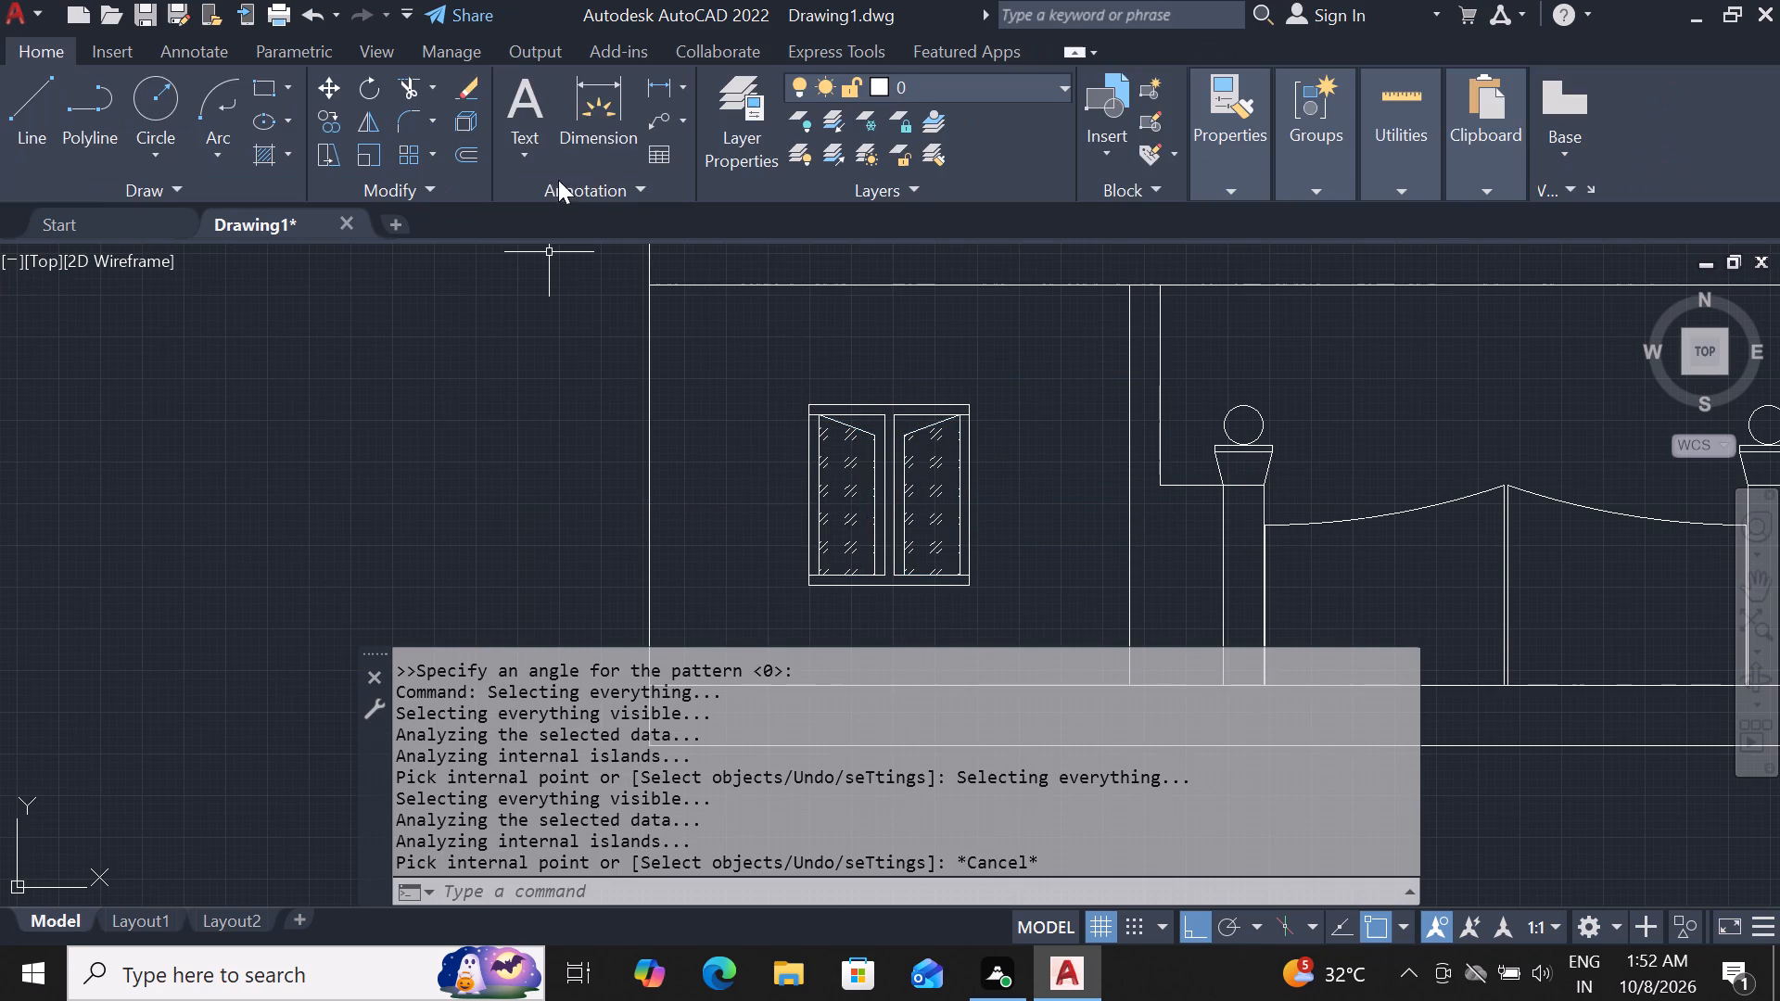
Look through the remaining hatch patterns of the Pattern type for a suitable wall material.
{"action": "type", "text": "h"}
{"action": "key", "text": "space"}
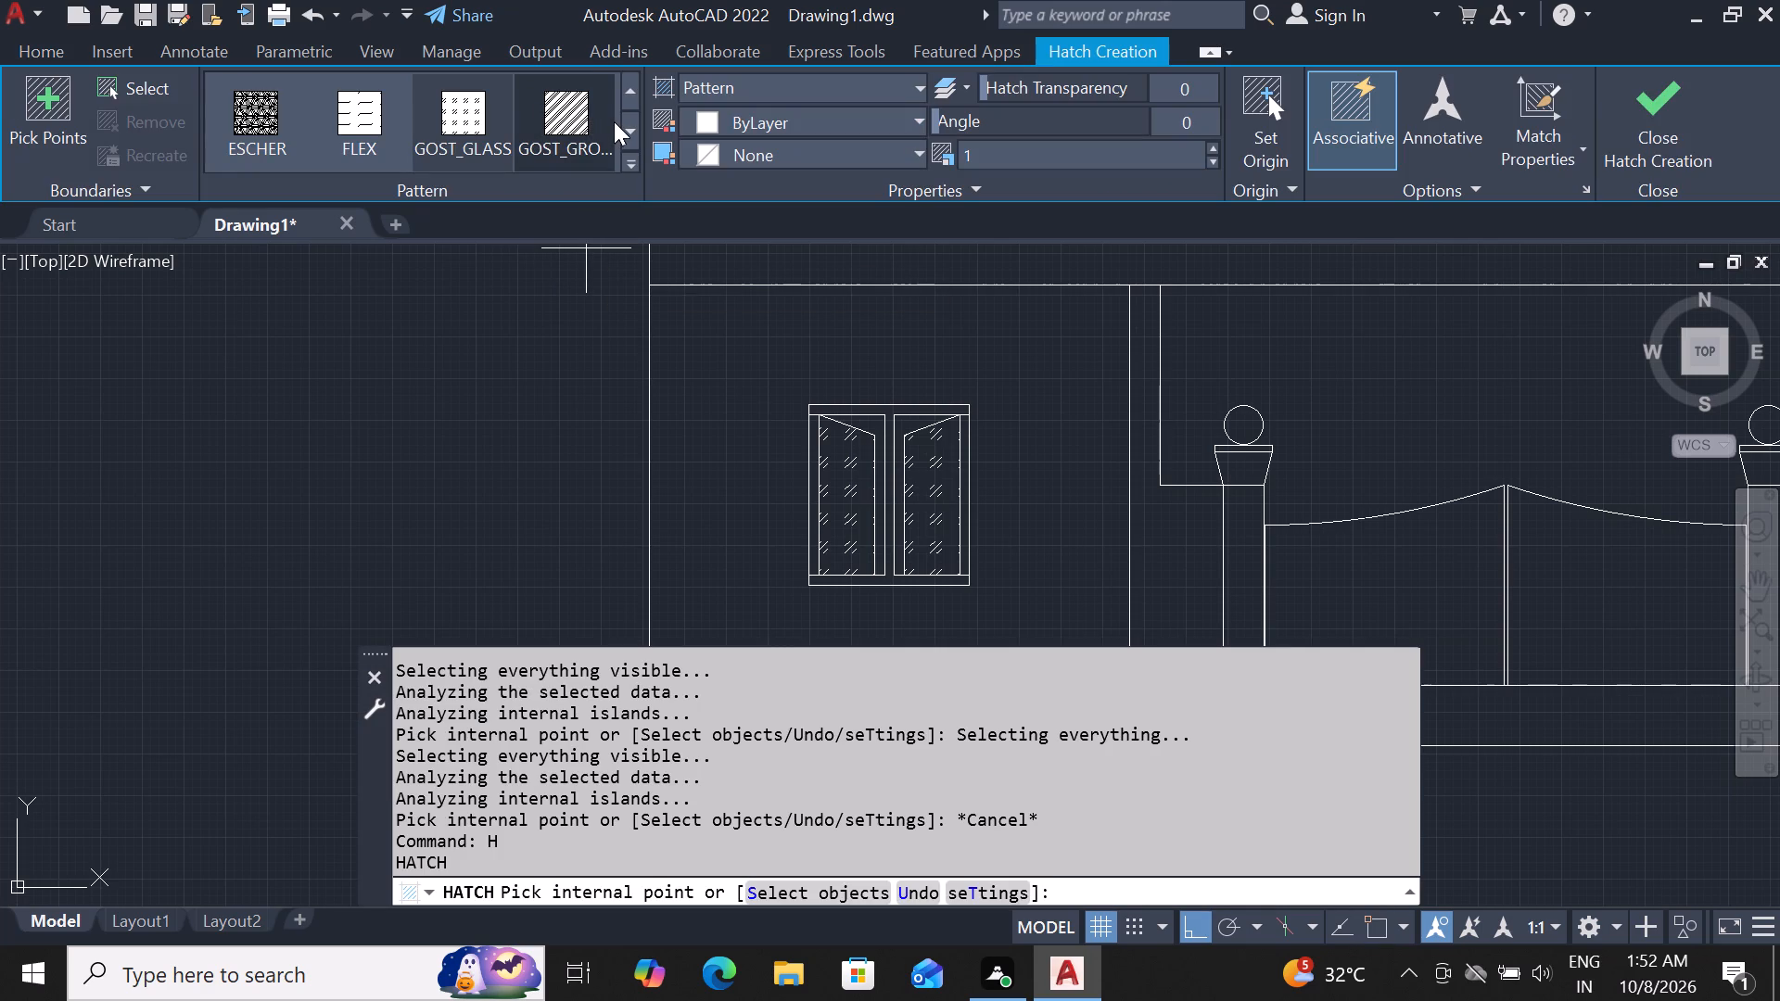
{"action": "left_click", "coordinate": [627, 121]}
{"action": "left_click", "coordinate": [627, 121]}
{"action": "left_click", "coordinate": [627, 121]}
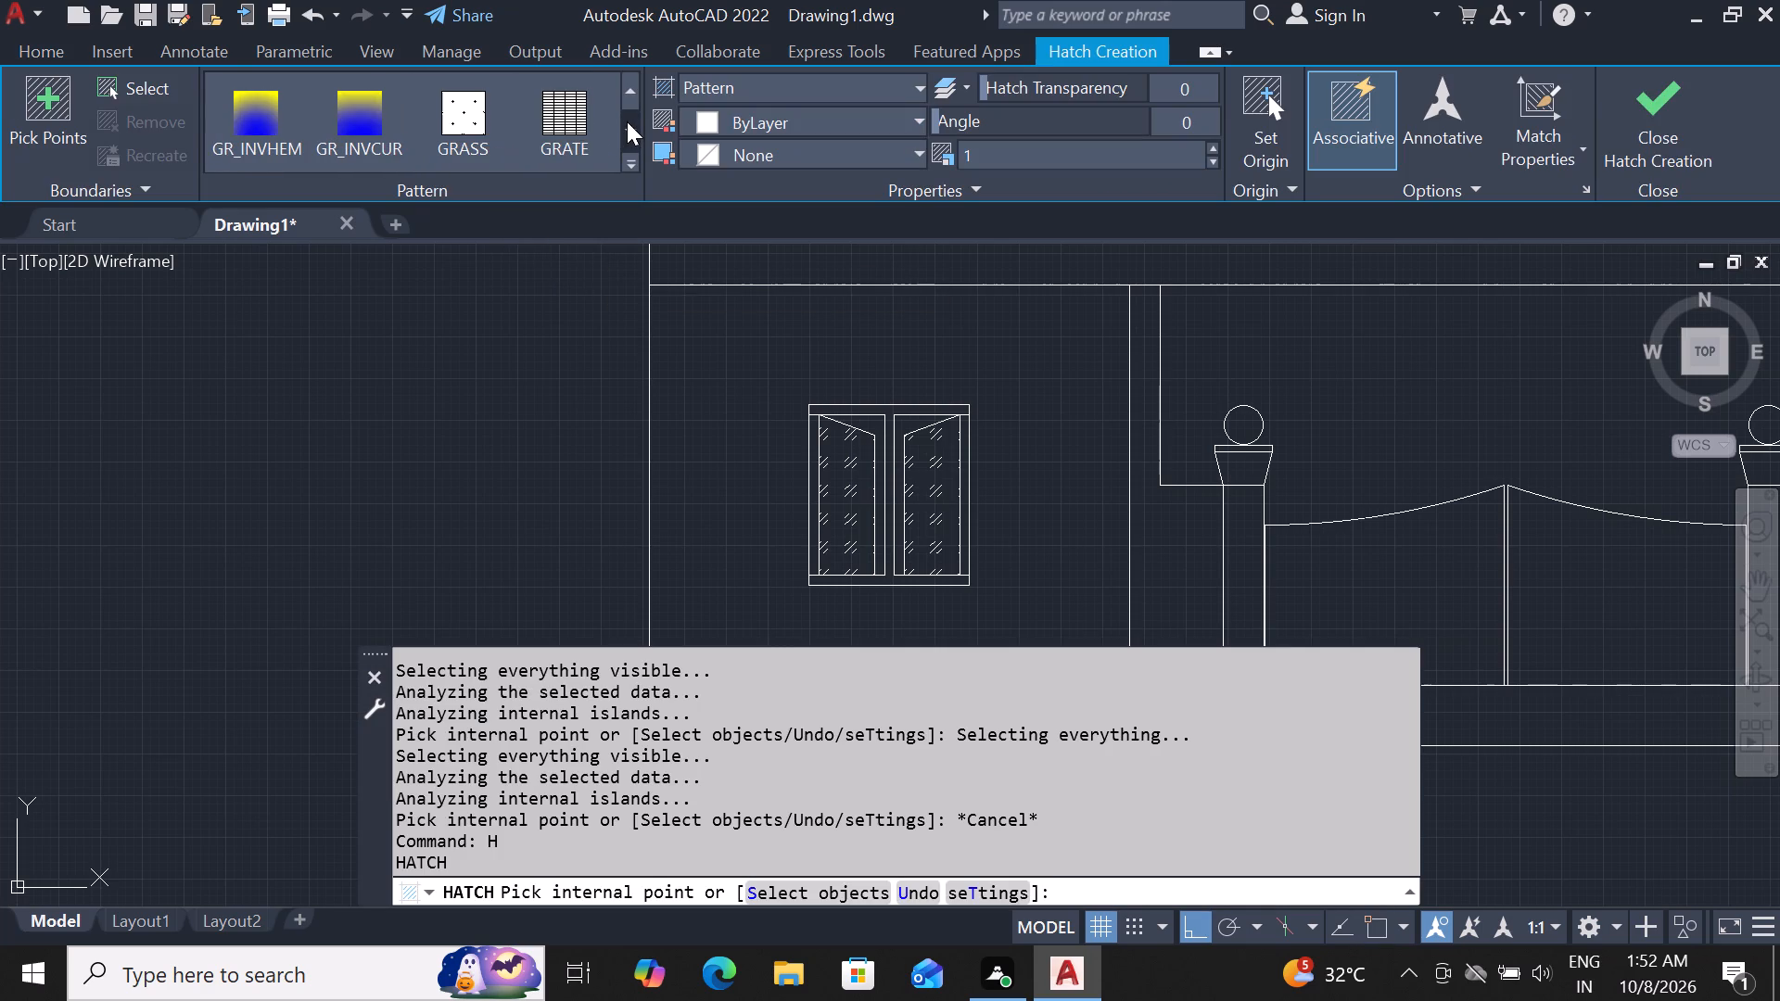
{"action": "left_click", "coordinate": [627, 121]}
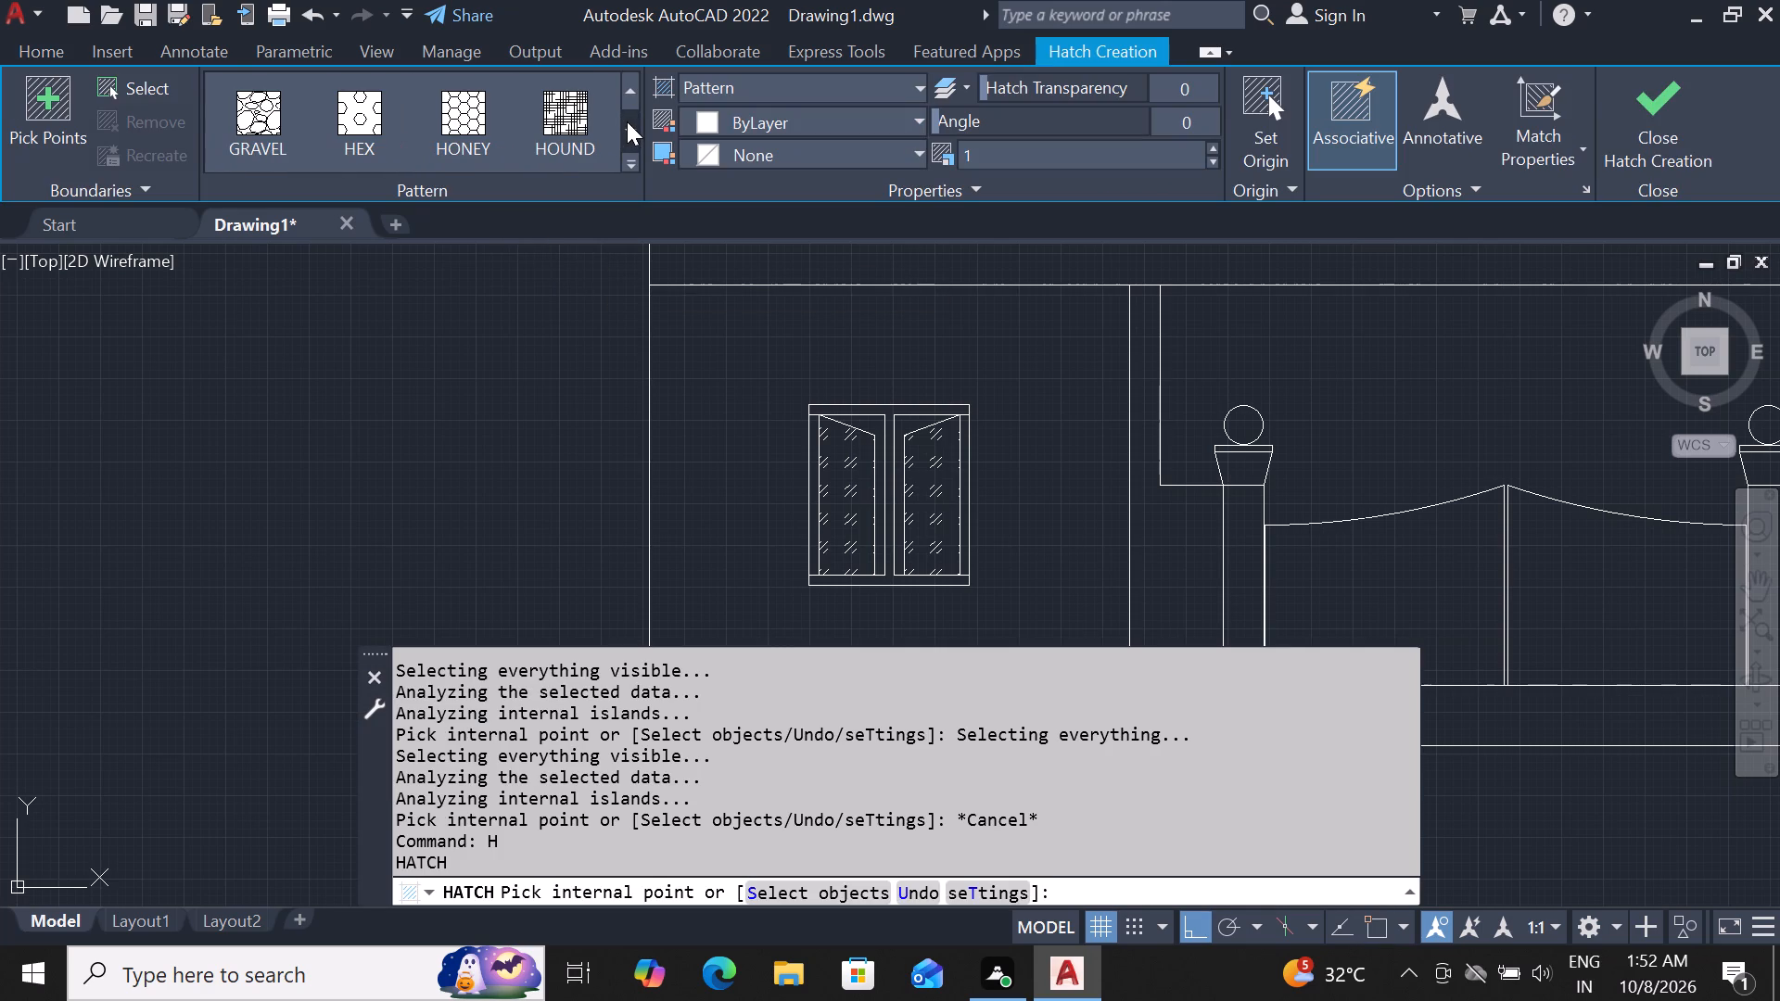
{"action": "left_click", "coordinate": [627, 121]}
{"action": "left_click", "coordinate": [627, 121]}
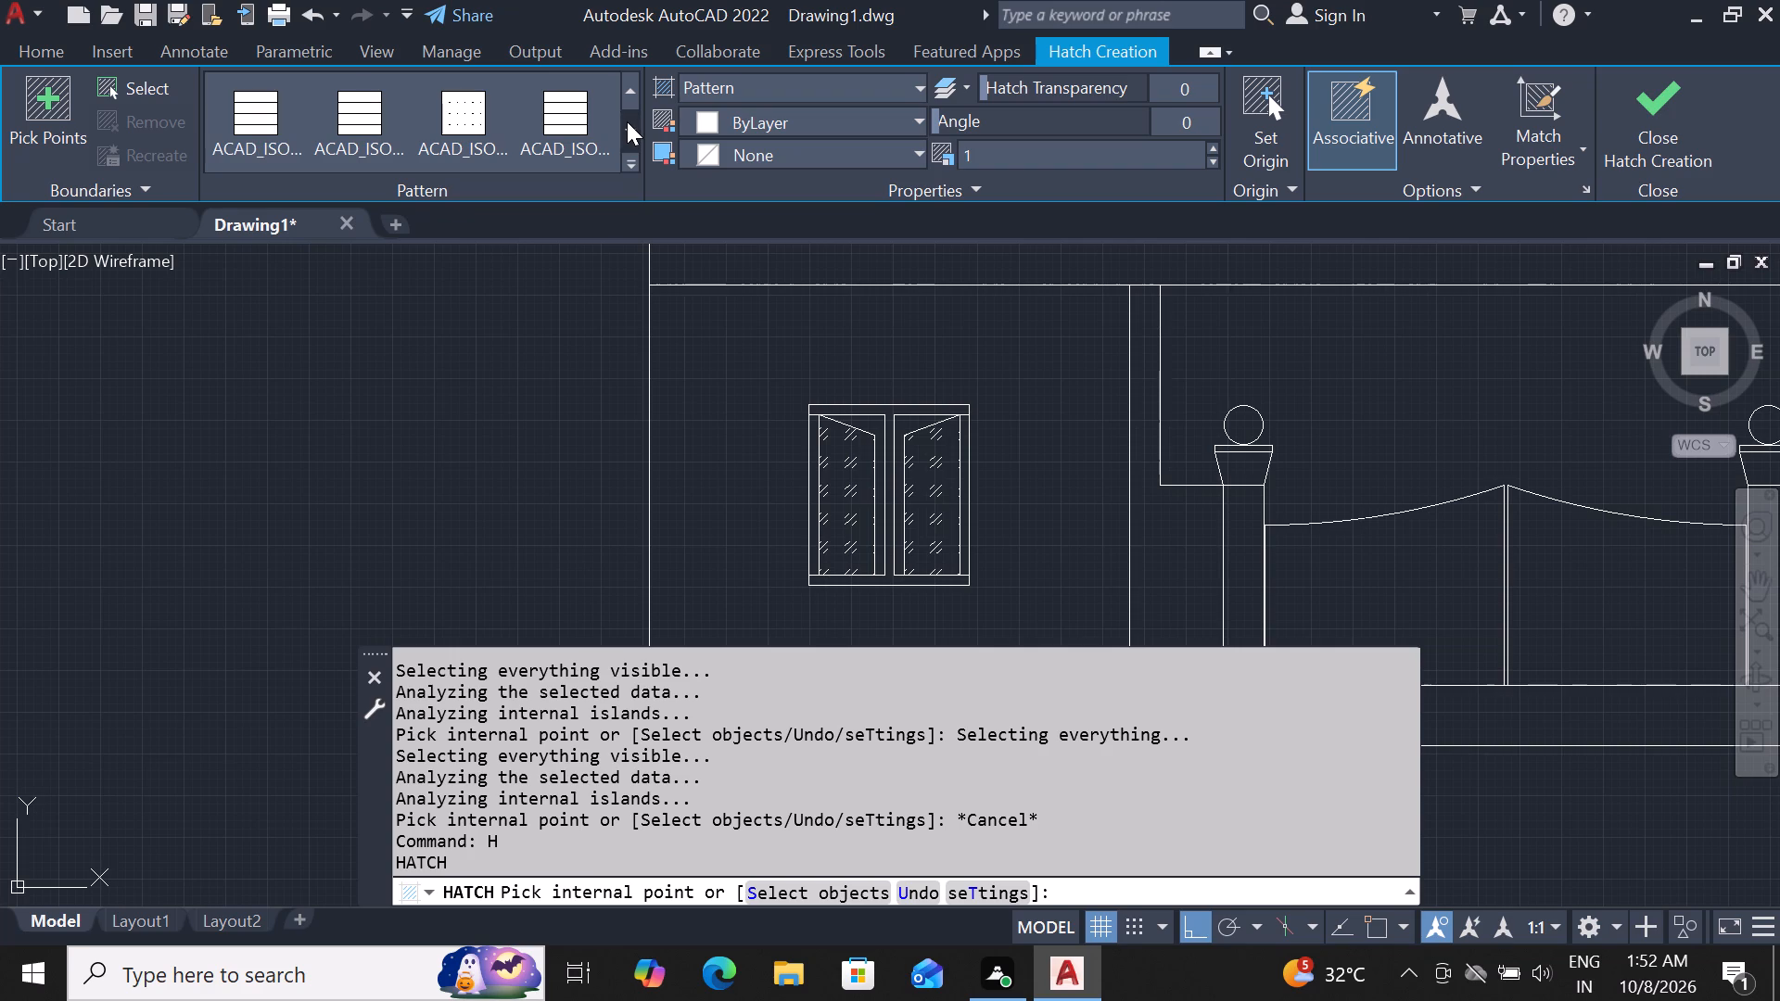
{"action": "left_click", "coordinate": [627, 121]}
{"action": "left_click", "coordinate": [627, 121]}
{"action": "left_click", "coordinate": [627, 121]}
{"action": "left_click", "coordinate": [627, 121]}
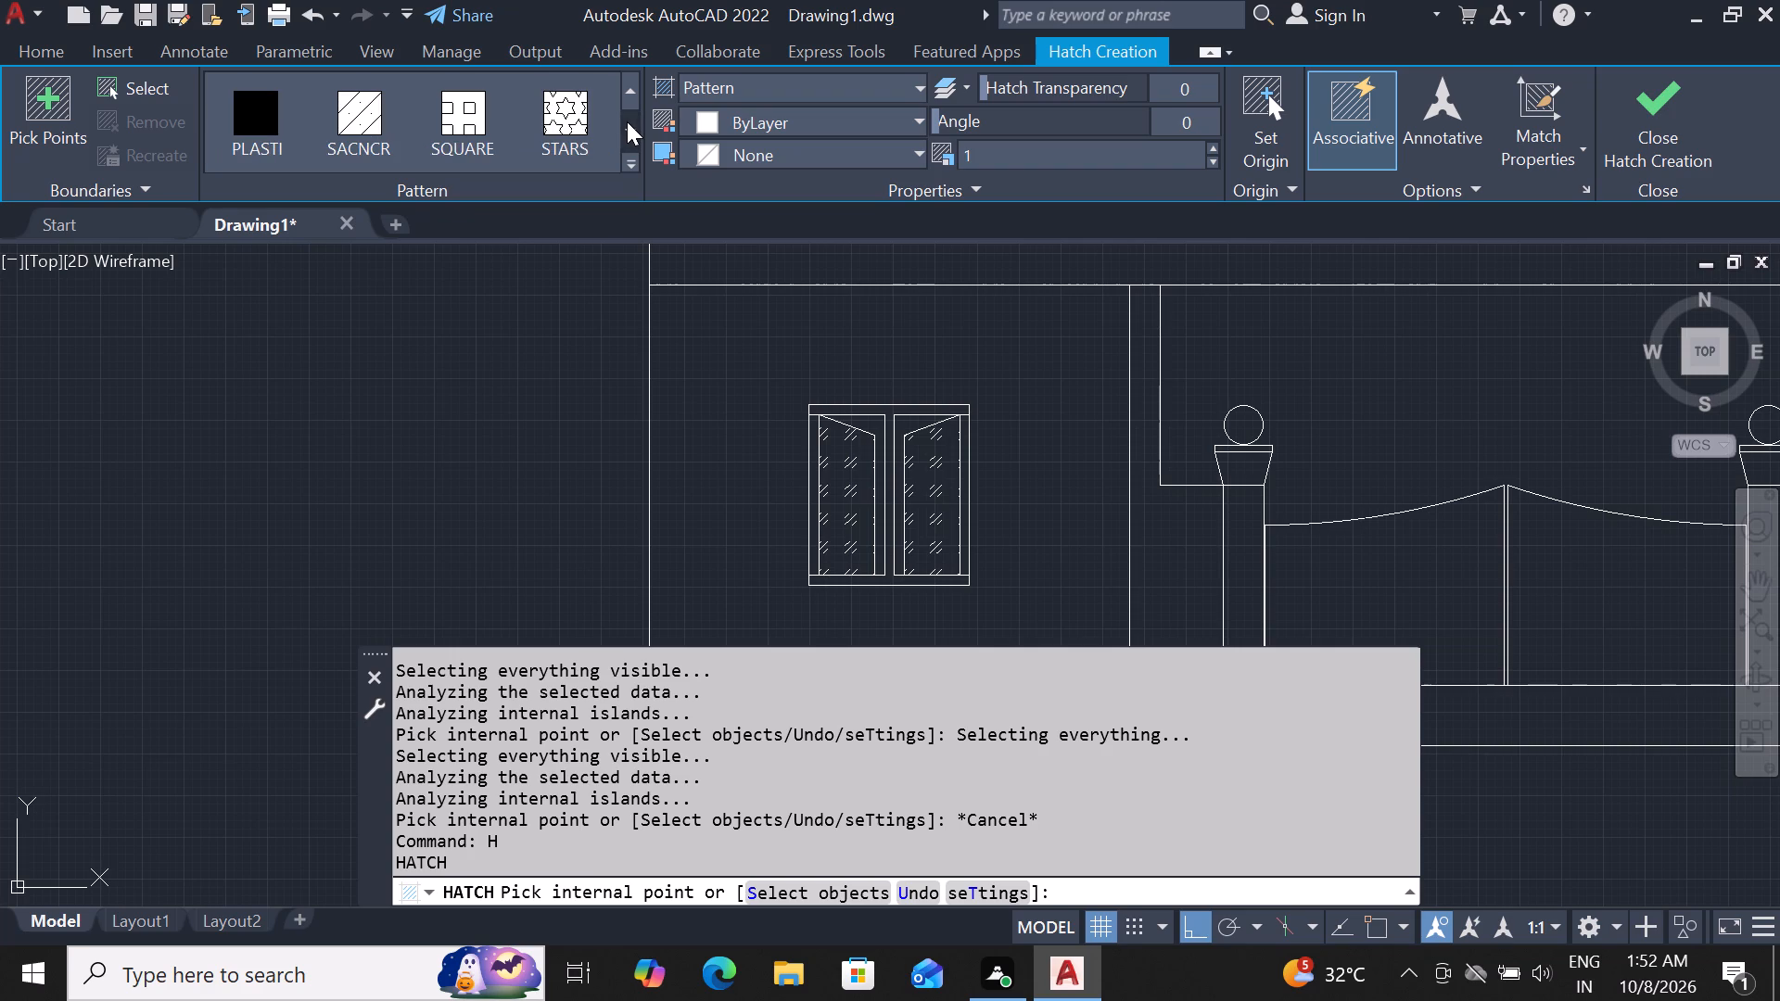
{"action": "left_click", "coordinate": [627, 121]}
{"action": "left_click", "coordinate": [627, 121]}
{"action": "left_click", "coordinate": [627, 121]}
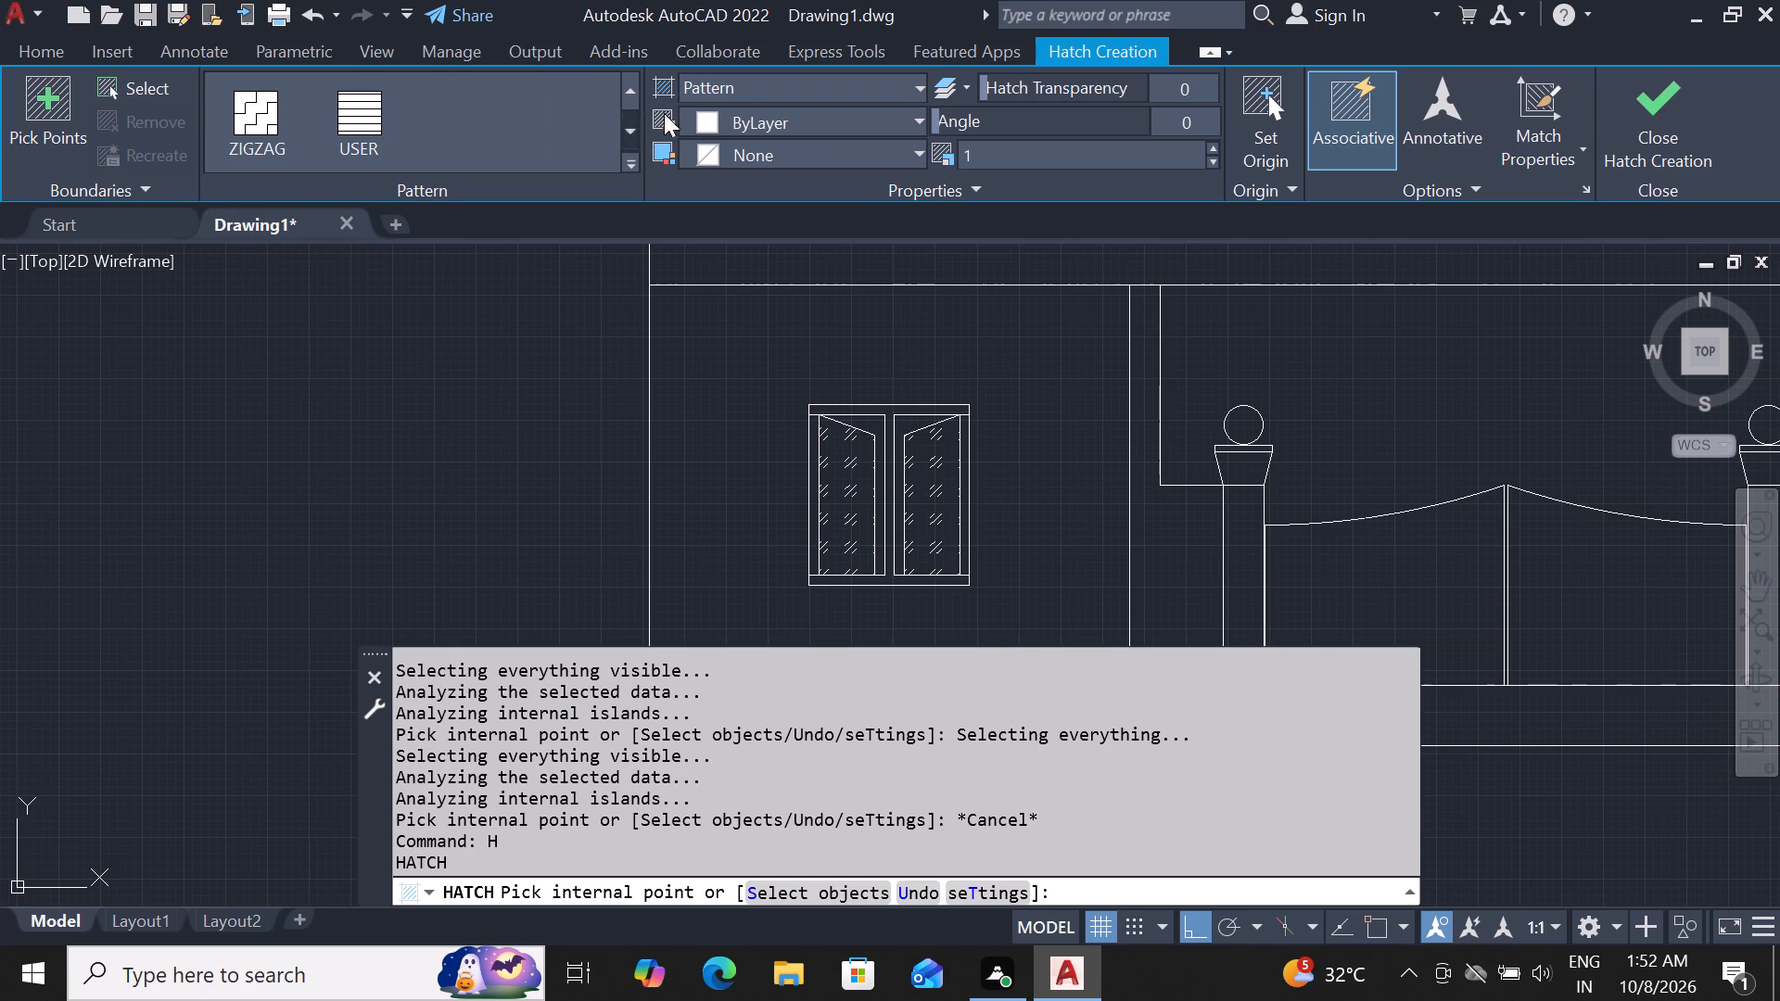
Switch the hatch type to Gradient and look through the swatches that follow, up to the end of the pattern list.
{"action": "left_click", "coordinate": [866, 87]}
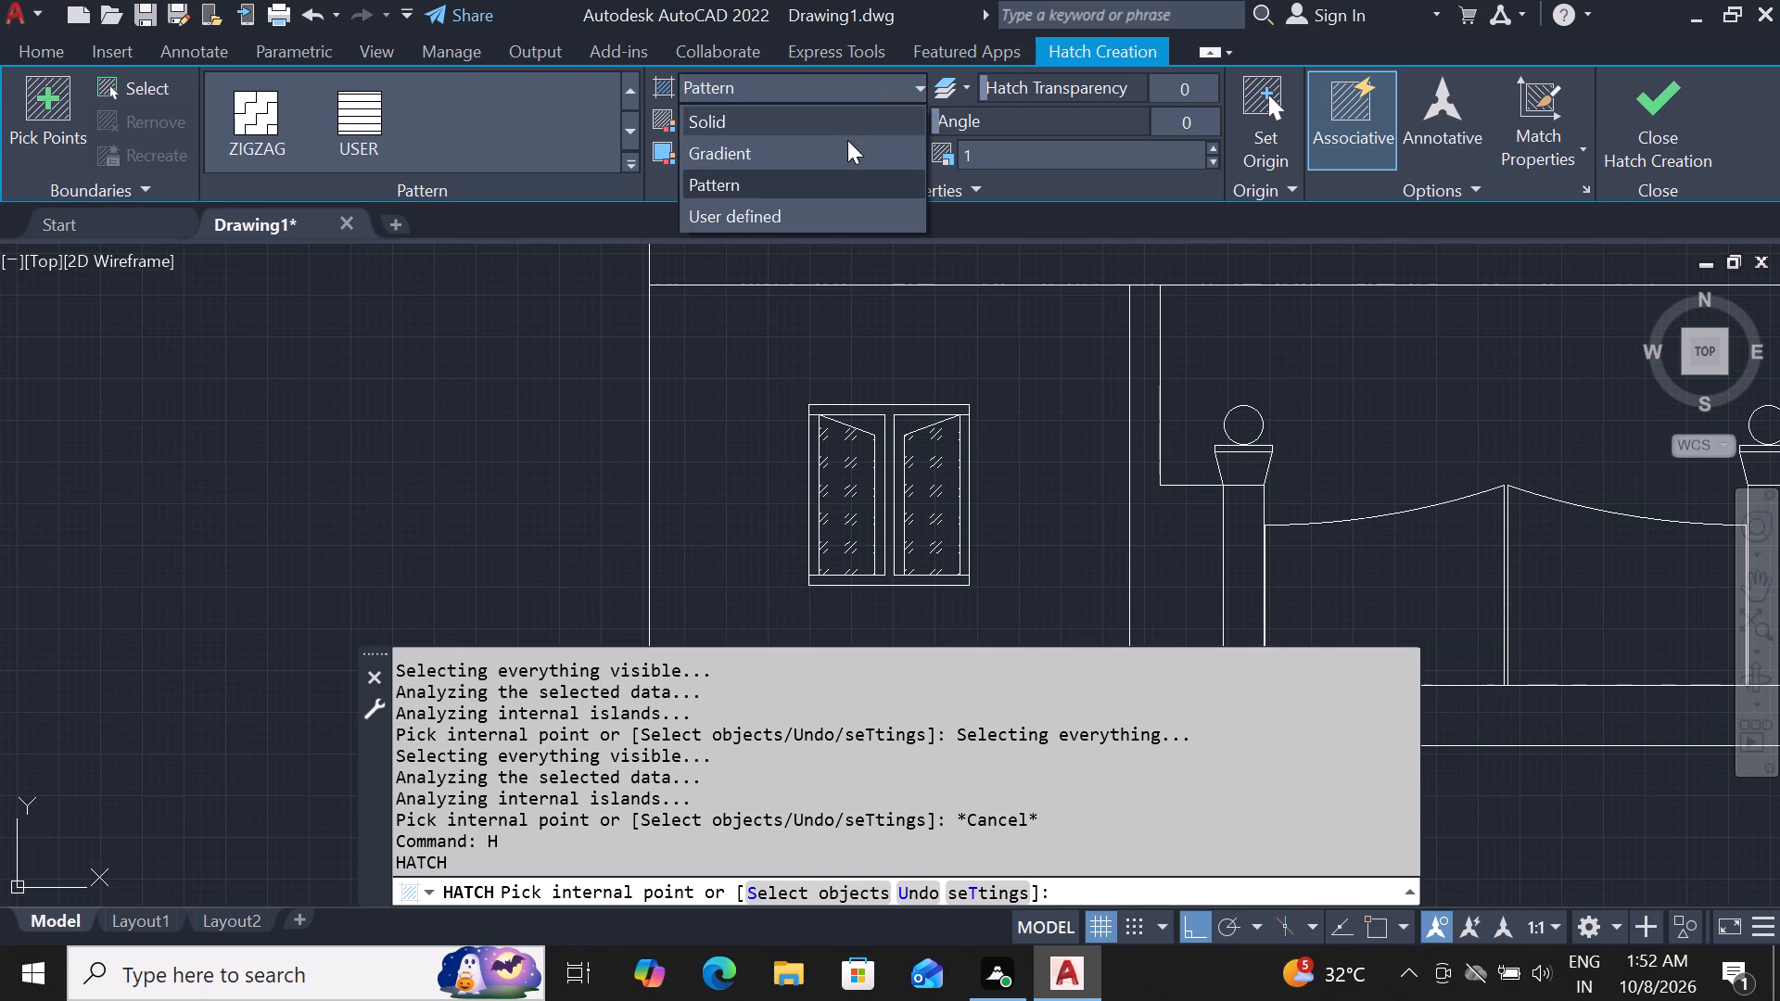
{"action": "left_click", "coordinate": [844, 149]}
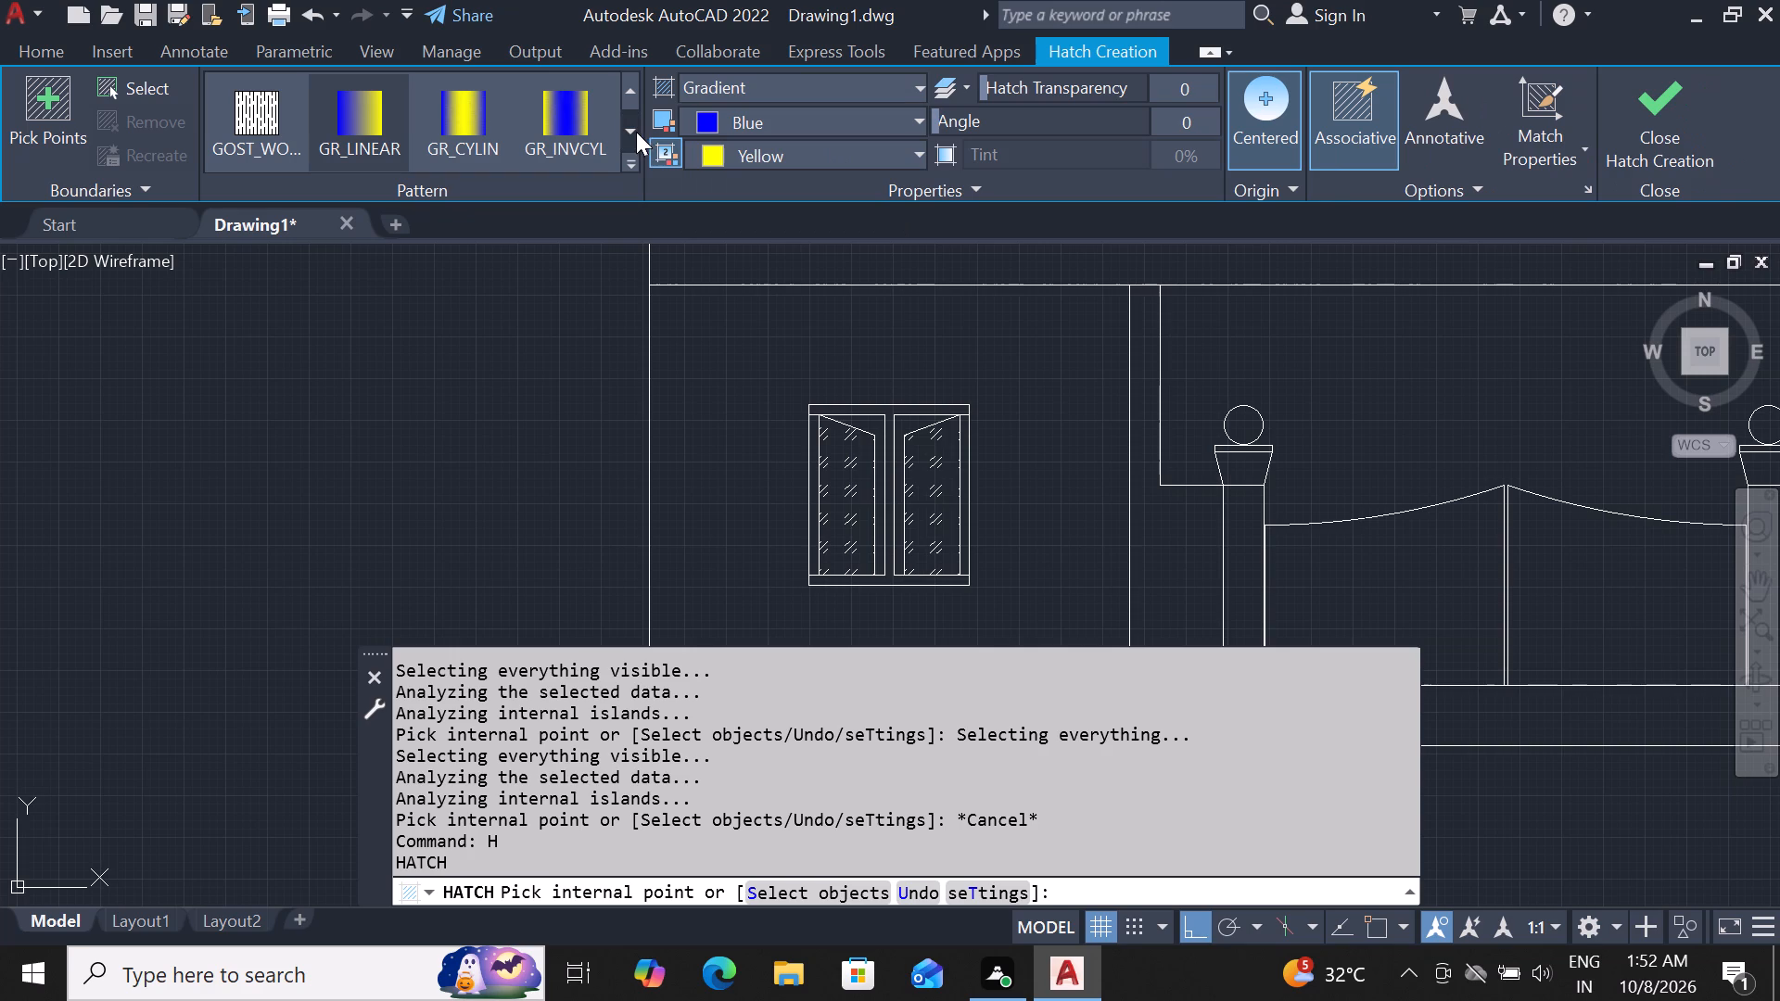
{"action": "left_click", "coordinate": [625, 134]}
{"action": "left_click", "coordinate": [625, 134]}
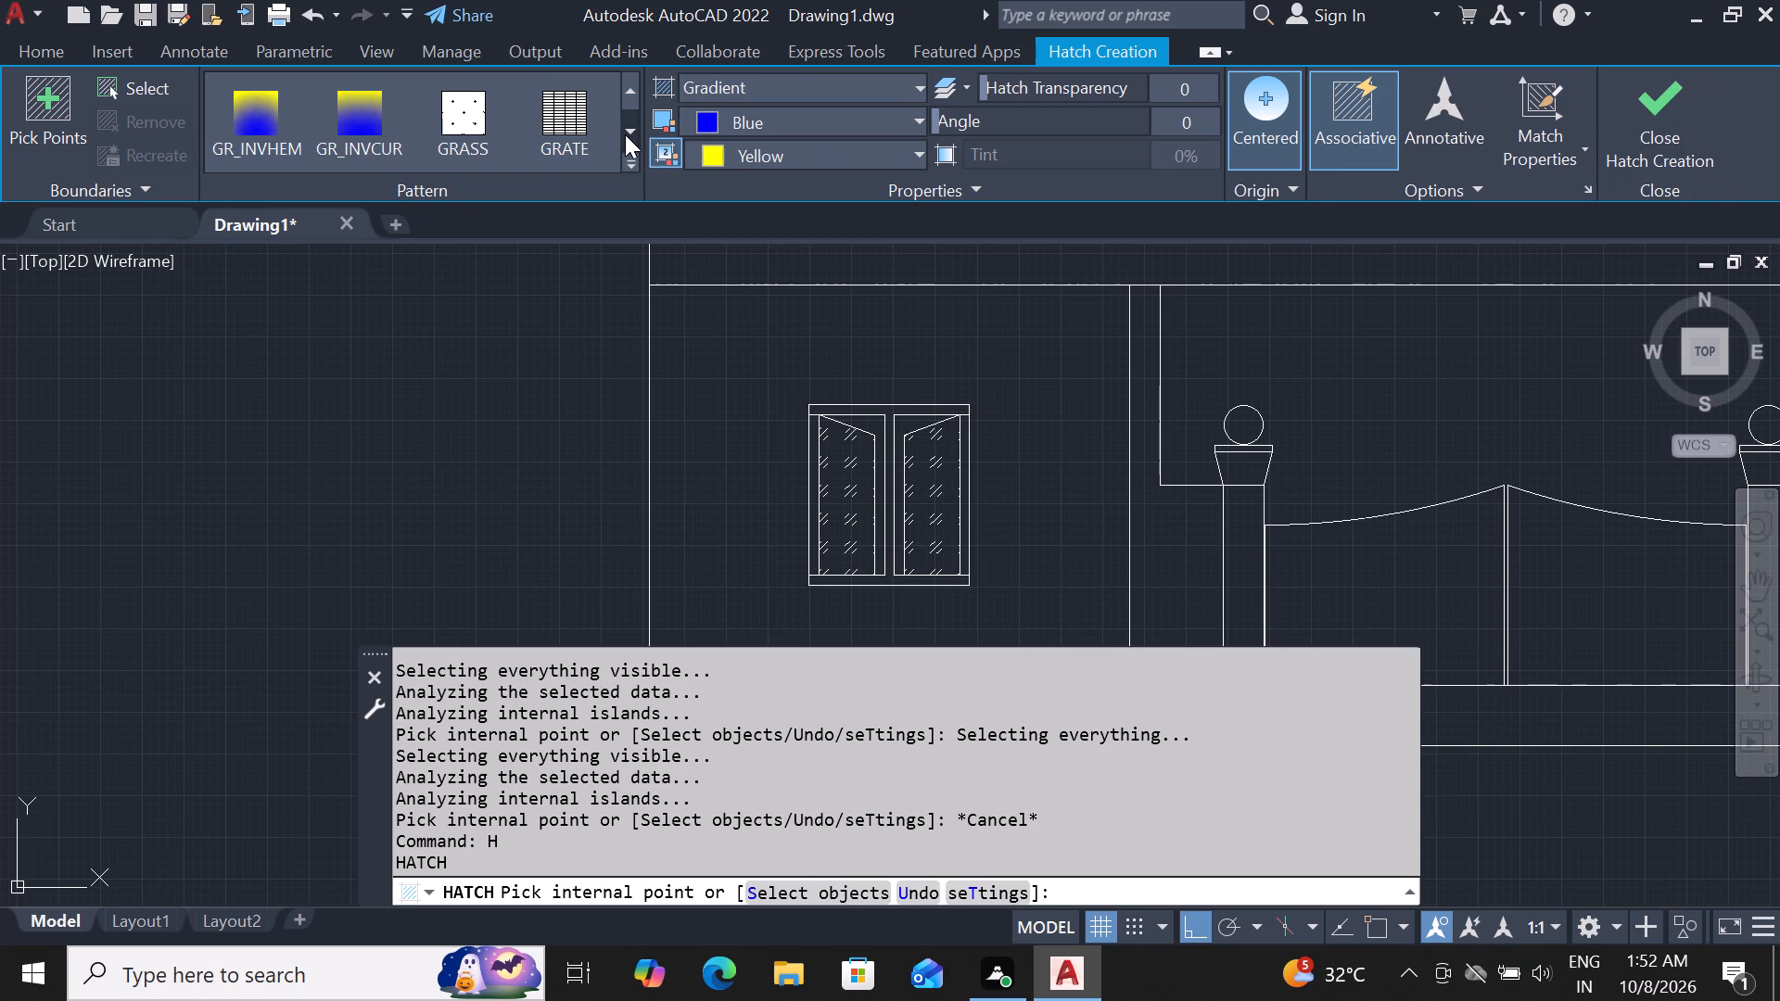
{"action": "left_click", "coordinate": [625, 134]}
{"action": "left_click", "coordinate": [625, 134]}
{"action": "left_click", "coordinate": [625, 134]}
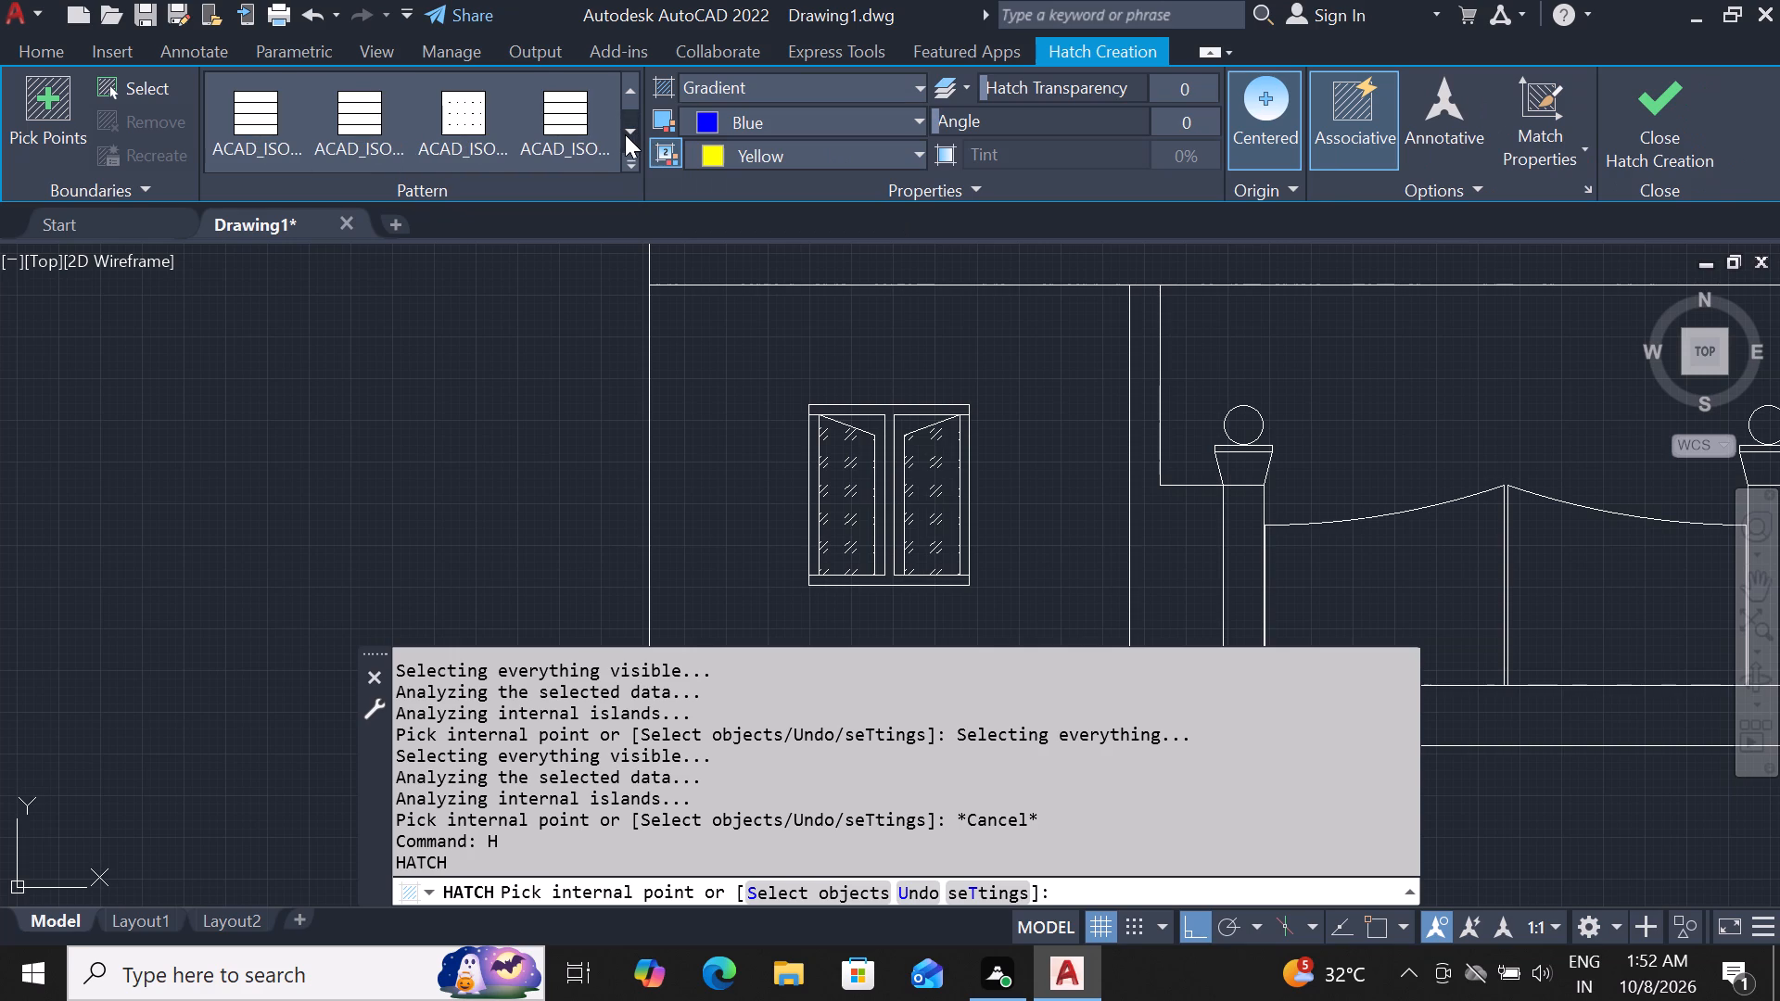
{"action": "left_click", "coordinate": [625, 134]}
{"action": "left_click", "coordinate": [625, 134]}
{"action": "left_click", "coordinate": [625, 134]}
{"action": "left_click", "coordinate": [625, 134]}
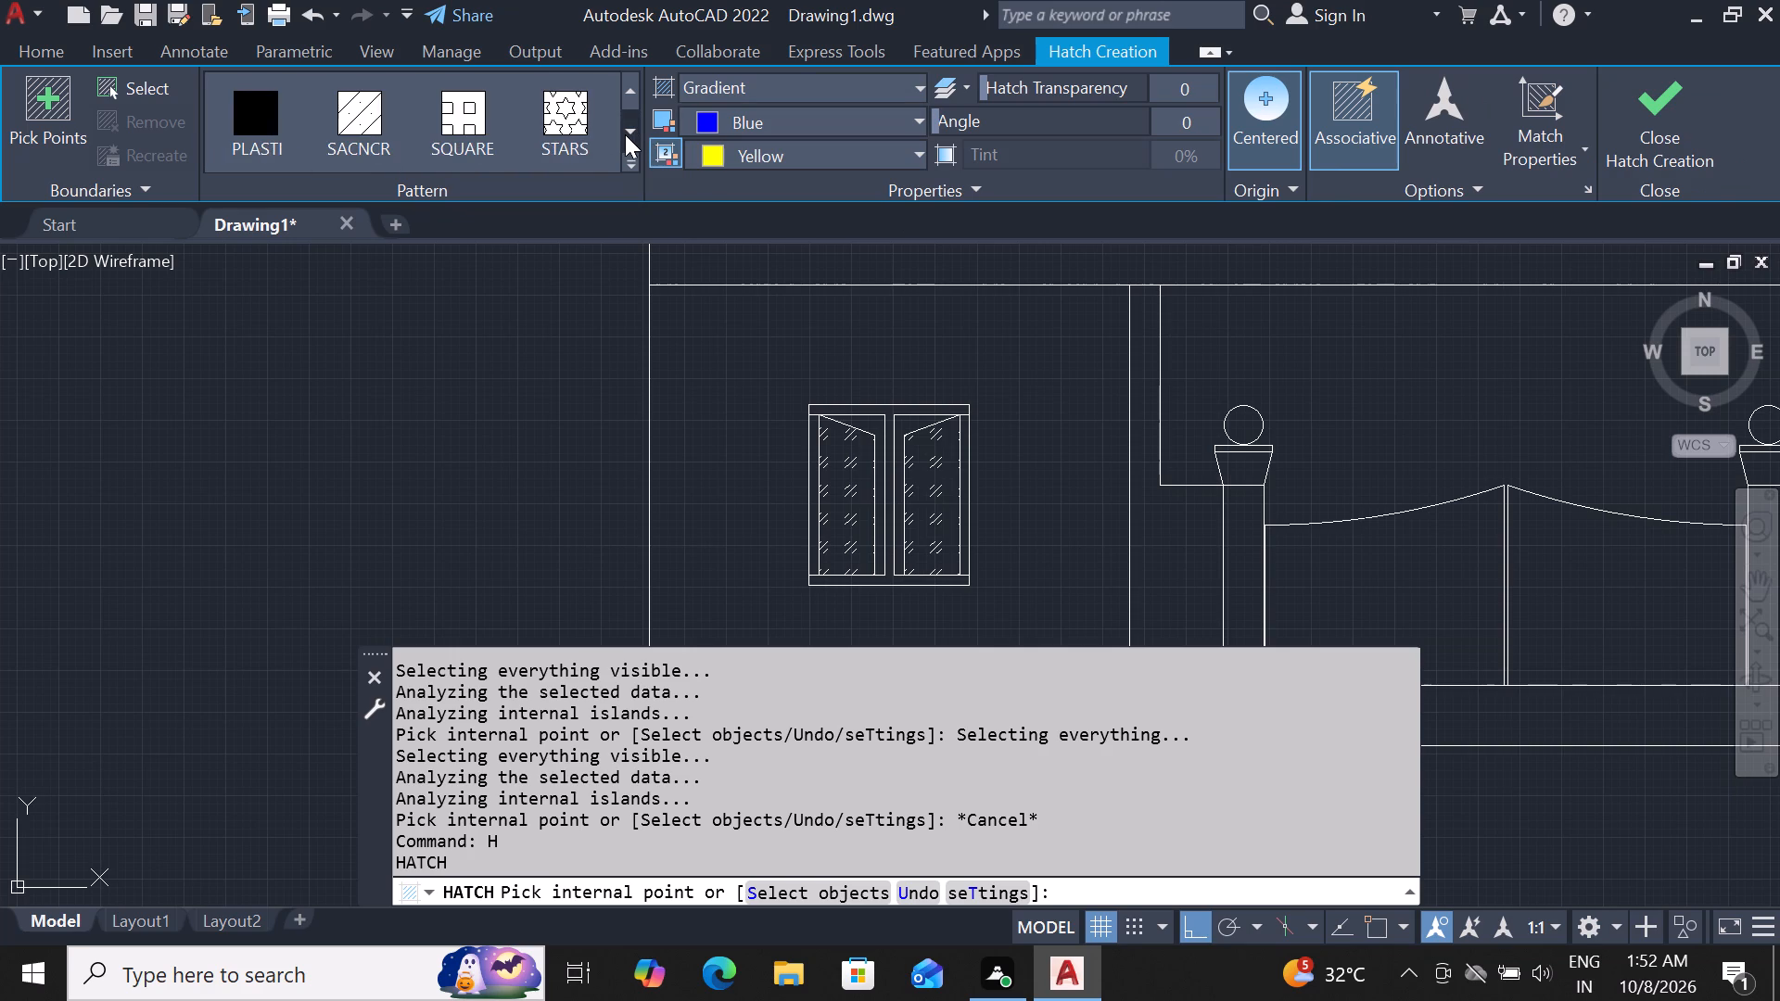
{"action": "left_click", "coordinate": [625, 134]}
{"action": "left_click", "coordinate": [625, 134]}
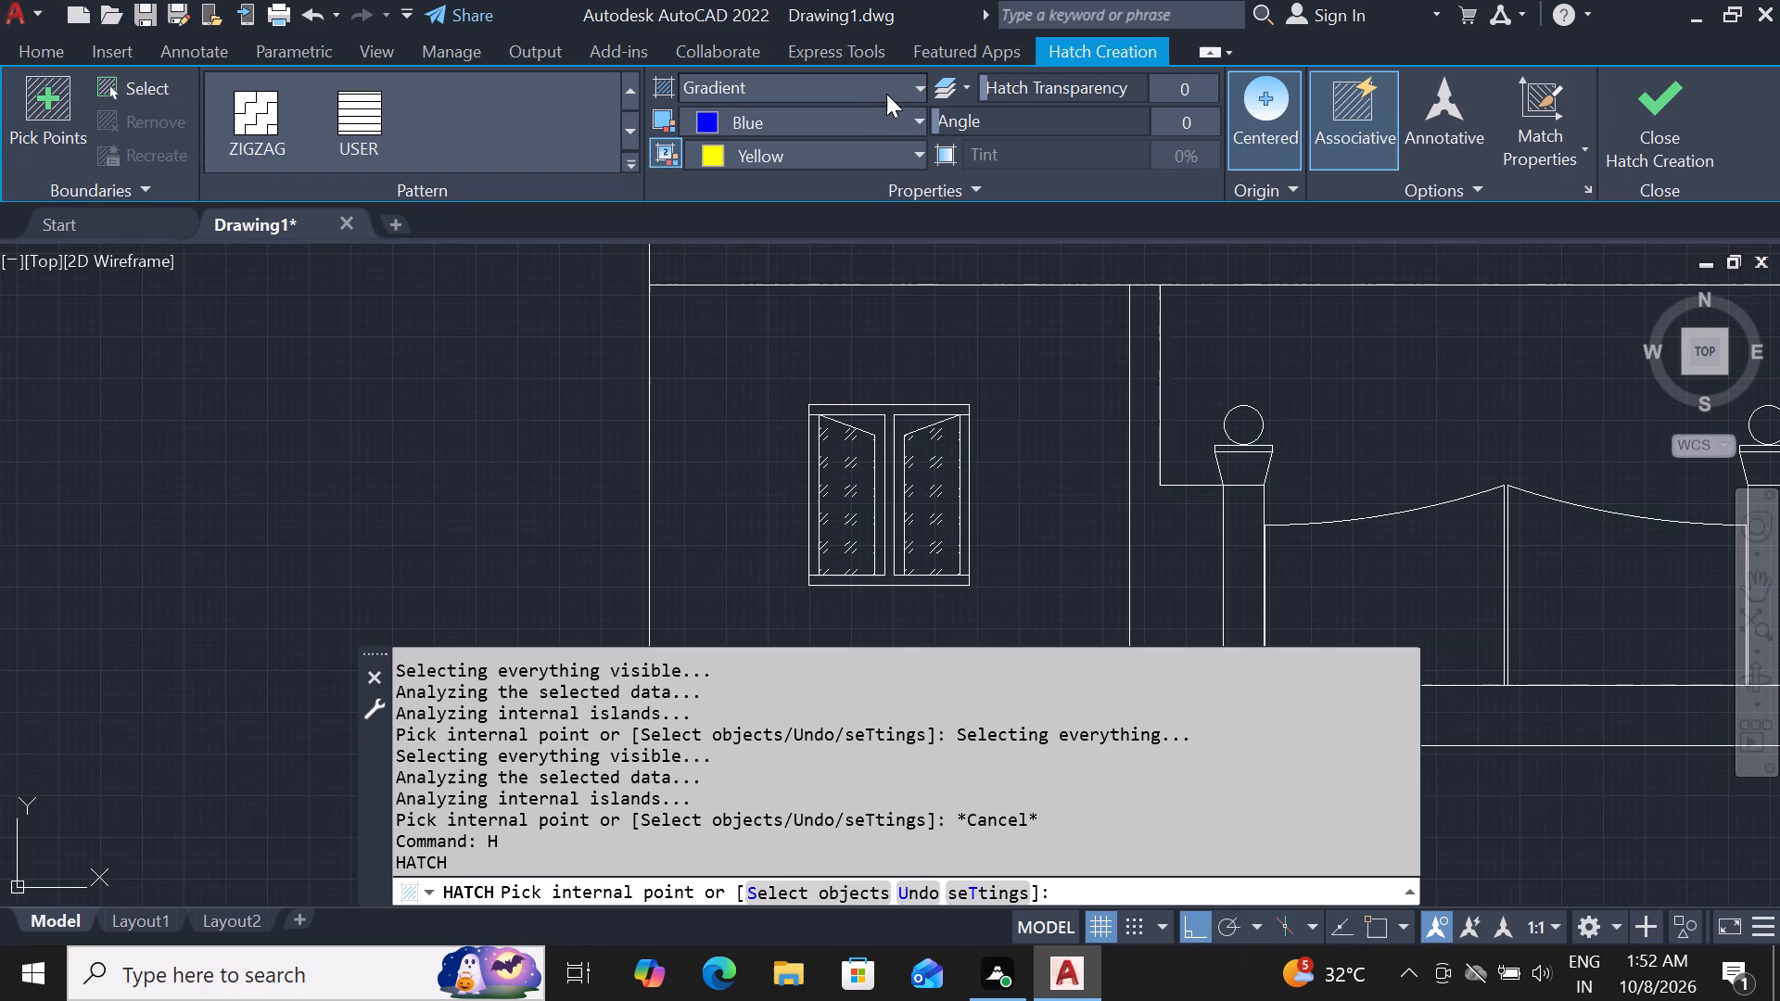
Switch the hatch type to Solid, look through the patterns from the start as far as AR-SAND, and leave the Hatch command.
{"action": "left_click", "coordinate": [886, 94]}
{"action": "left_click", "coordinate": [881, 134]}
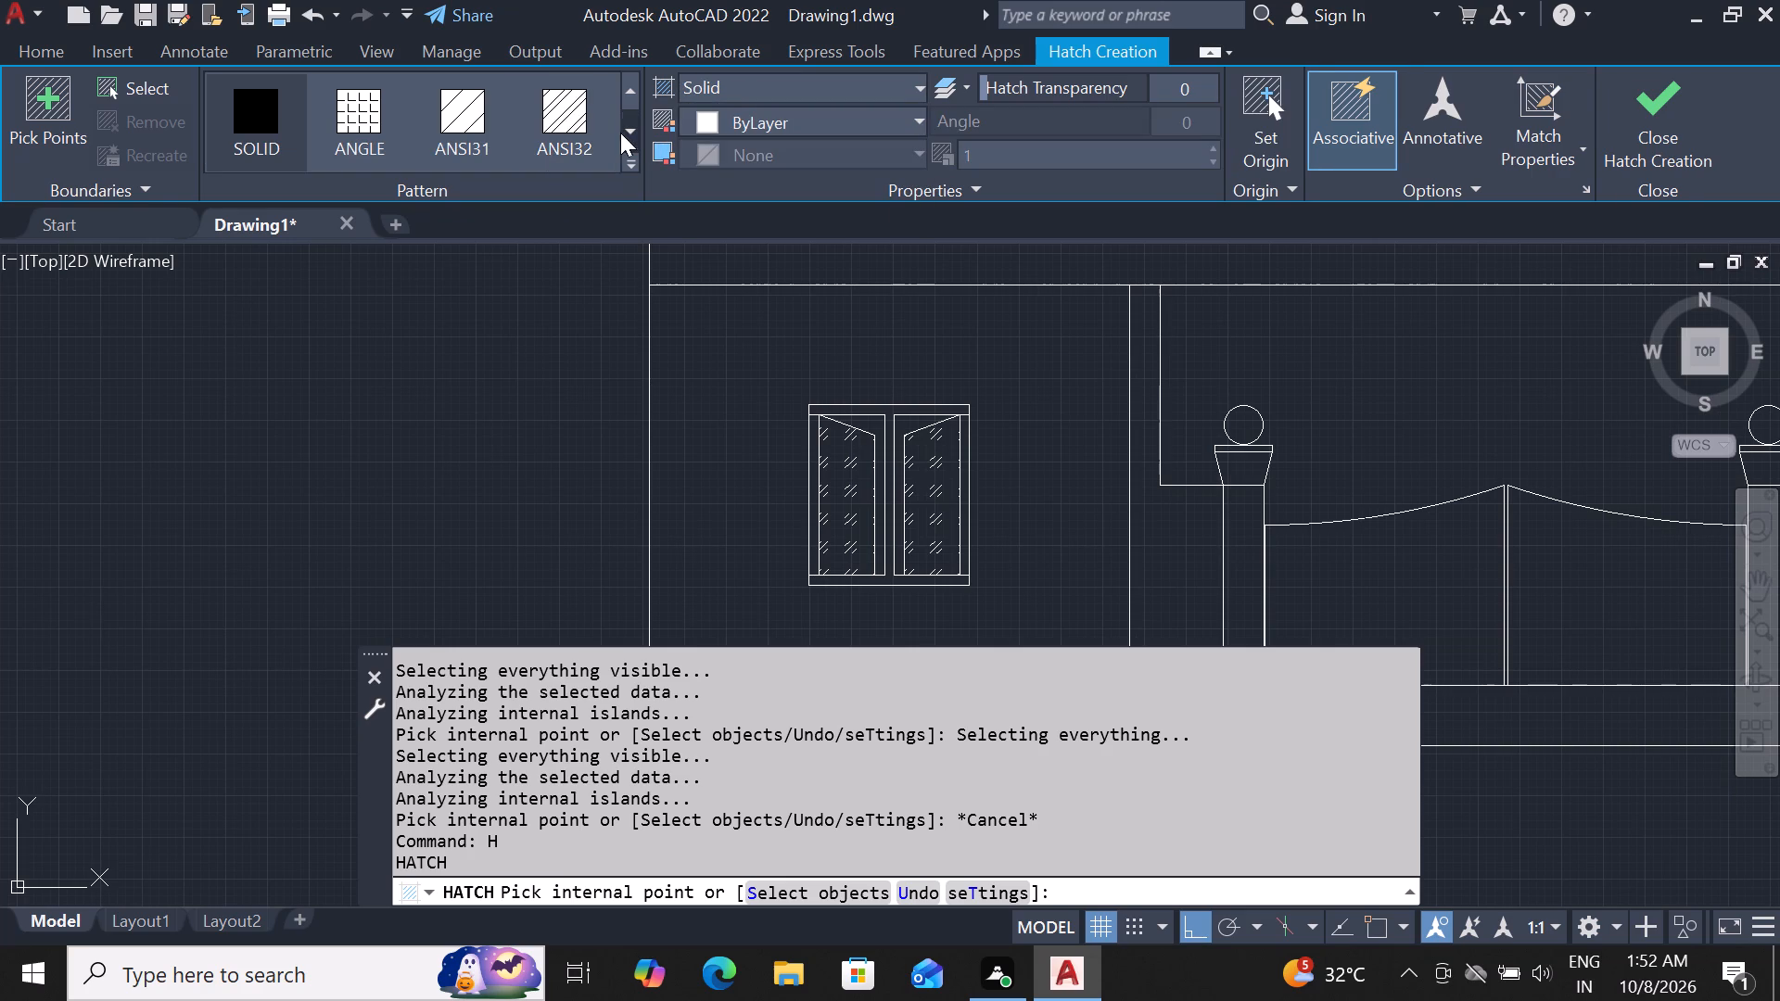
{"action": "left_click", "coordinate": [625, 140]}
{"action": "left_click", "coordinate": [629, 134]}
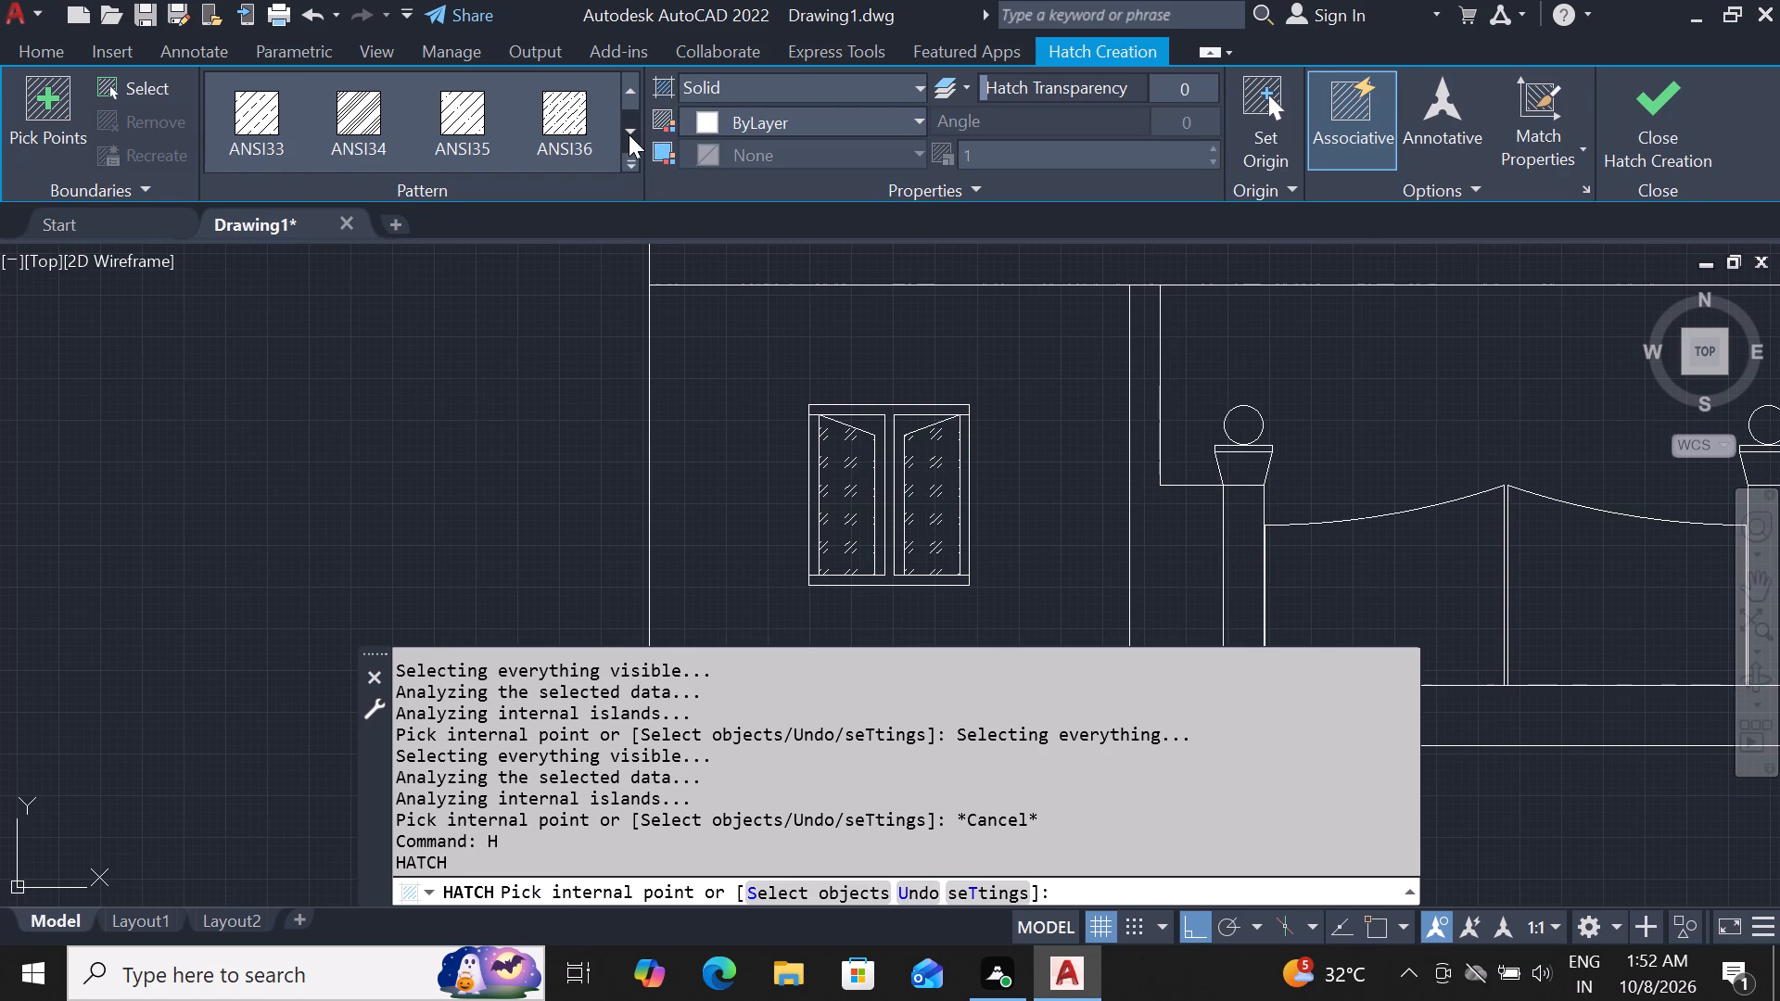
{"action": "left_click", "coordinate": [629, 134]}
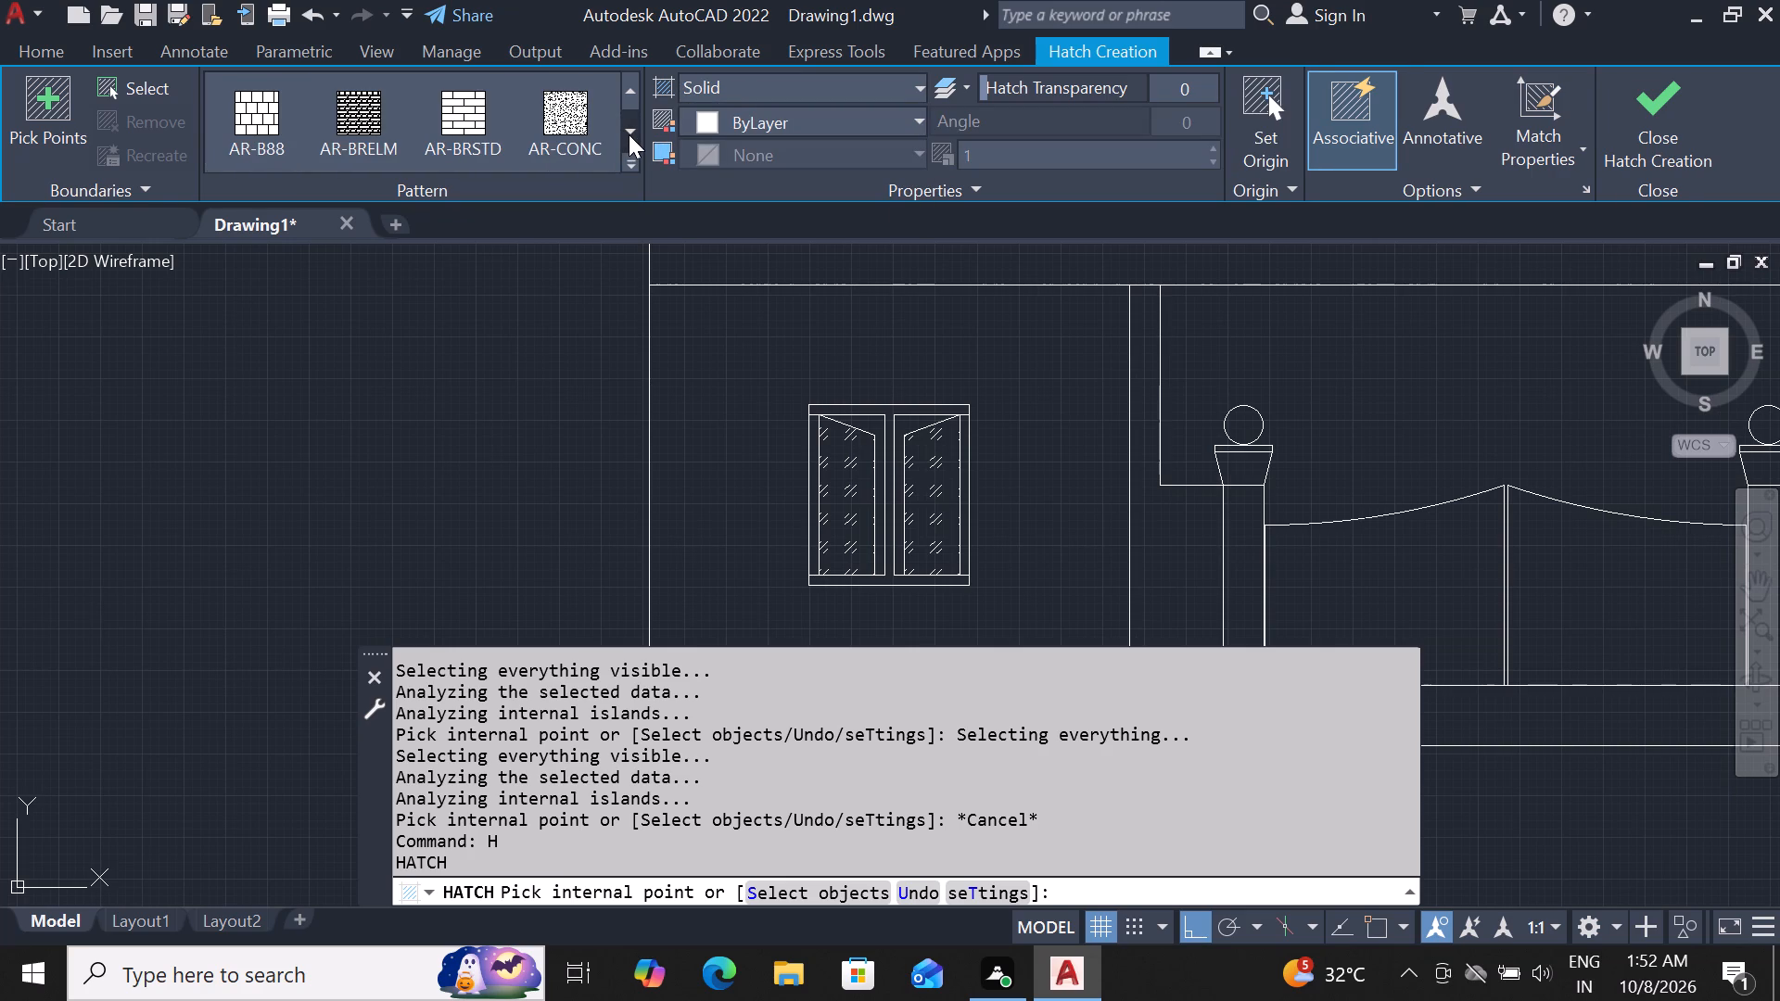
{"action": "left_click", "coordinate": [629, 134]}
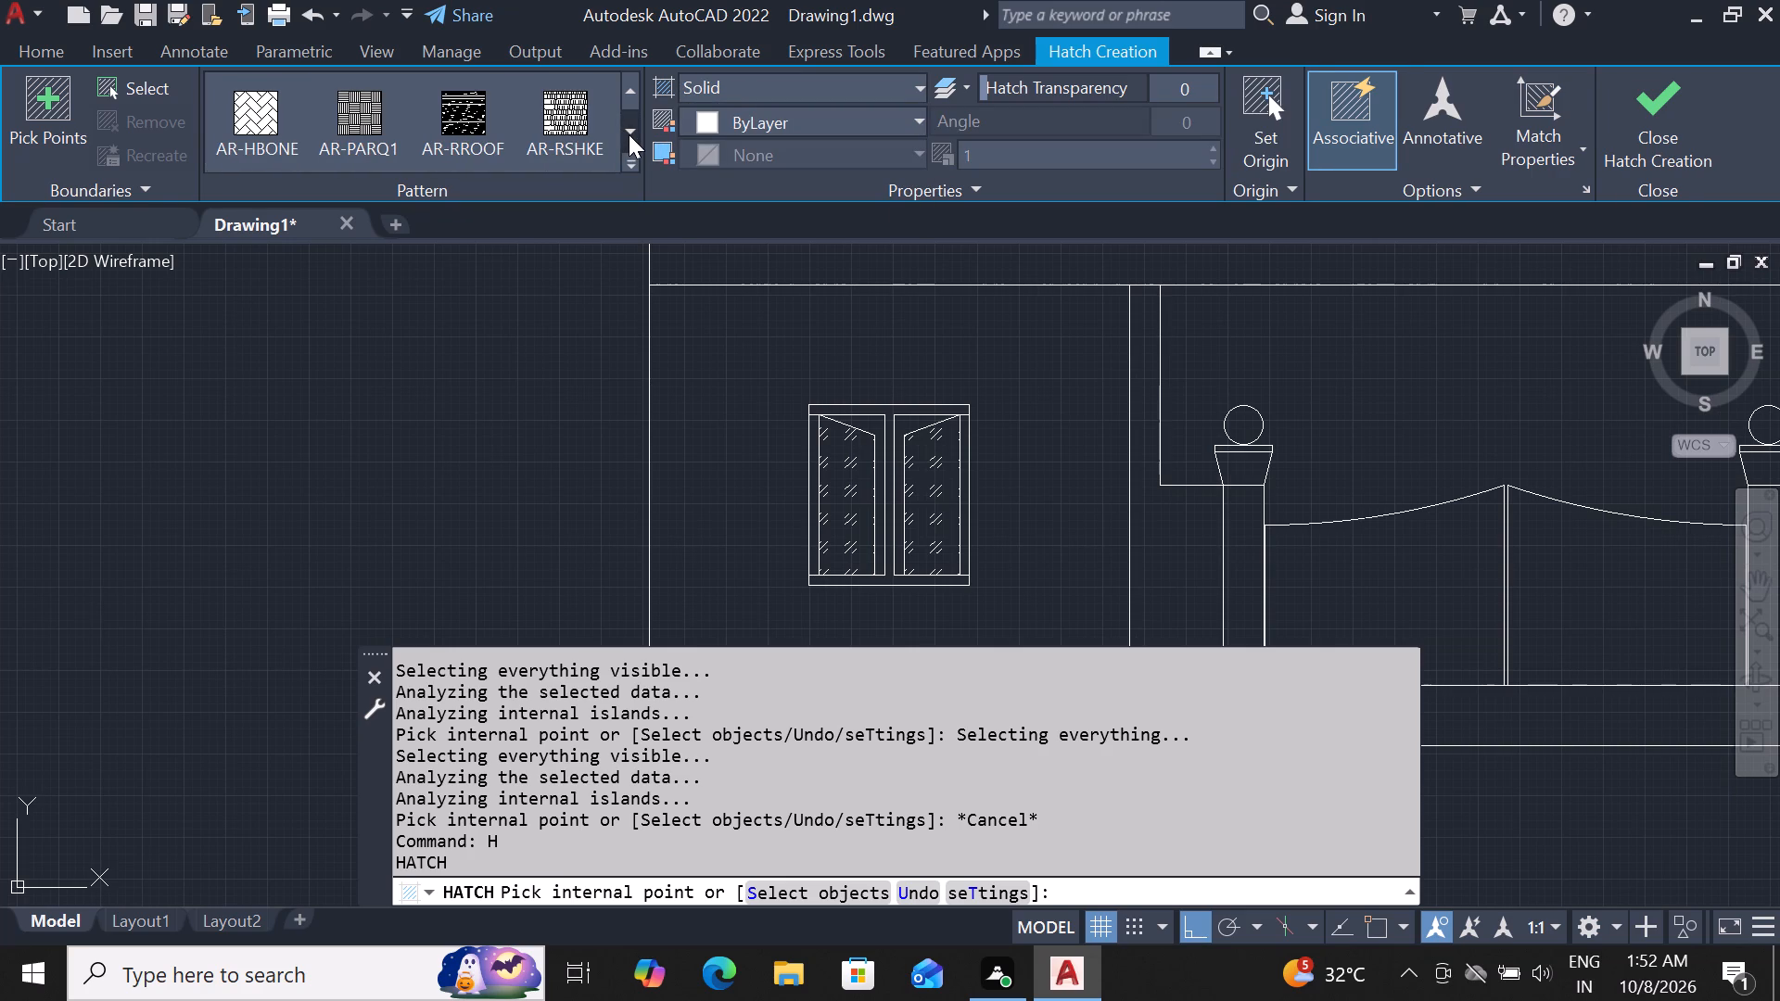
{"action": "left_click", "coordinate": [629, 134]}
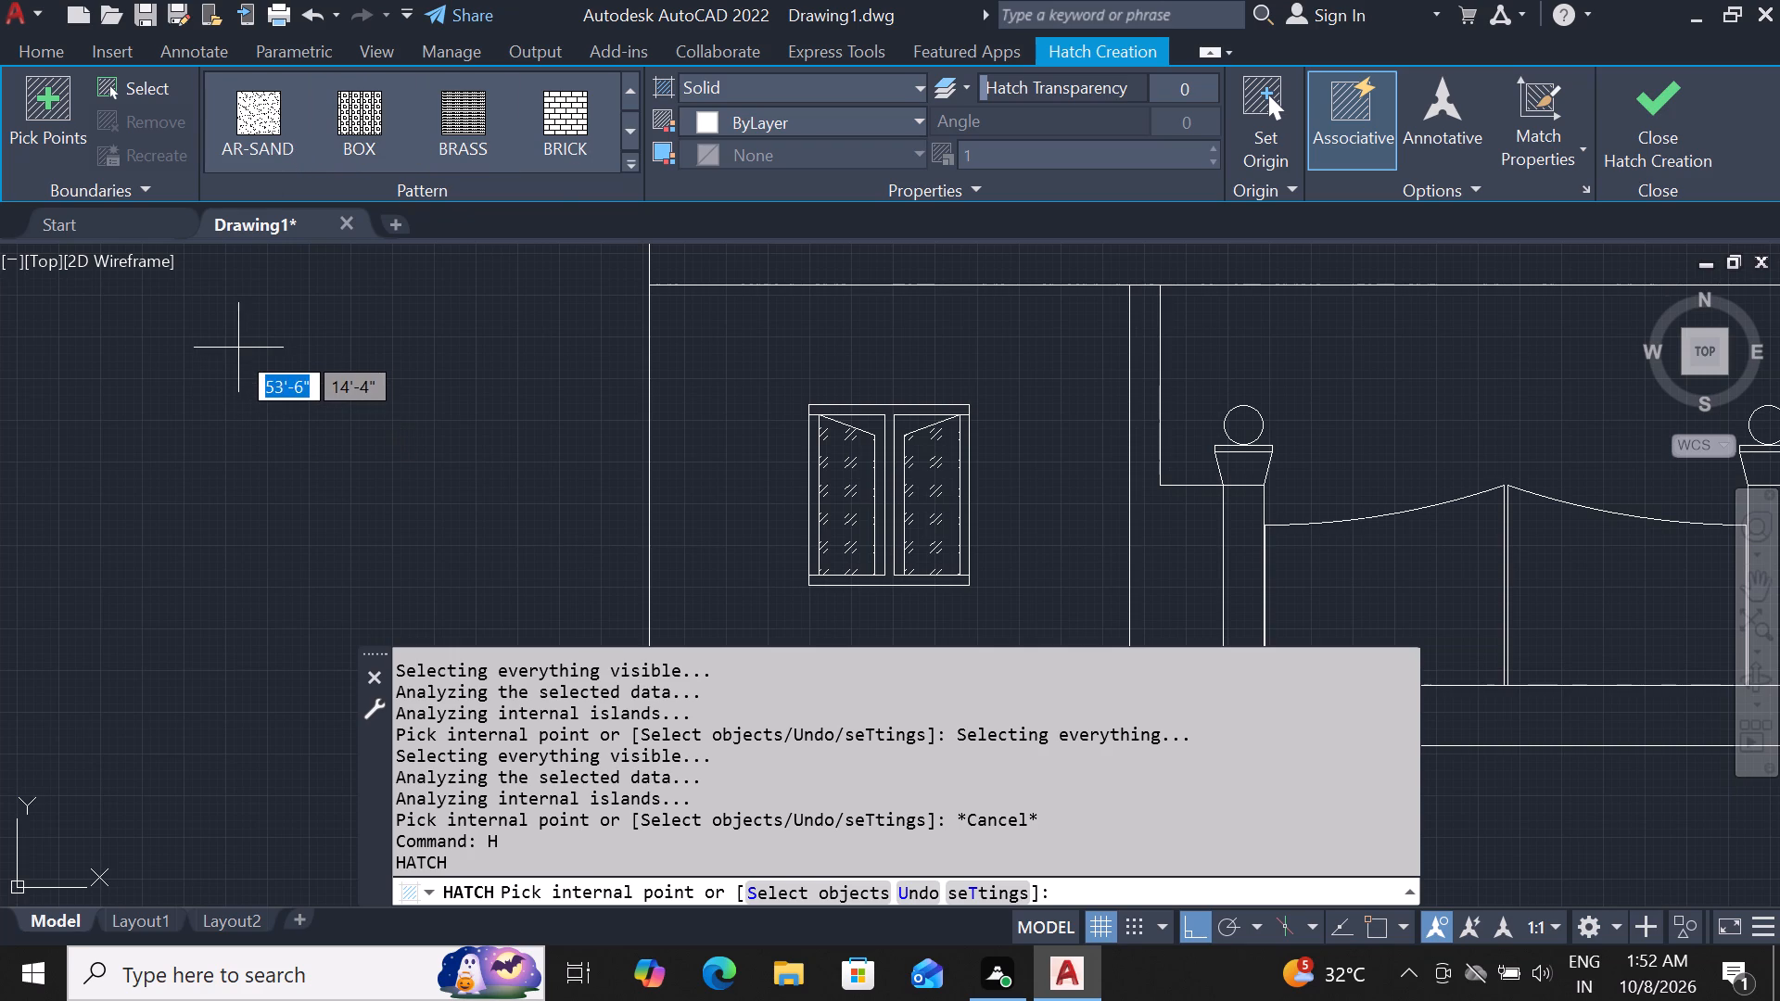
{"action": "key", "text": "Escape"}
Draw a test rectangle about 5'-5" by 2'-3" in the empty space left of the front elevation.
{"action": "type", "text": "rec"}
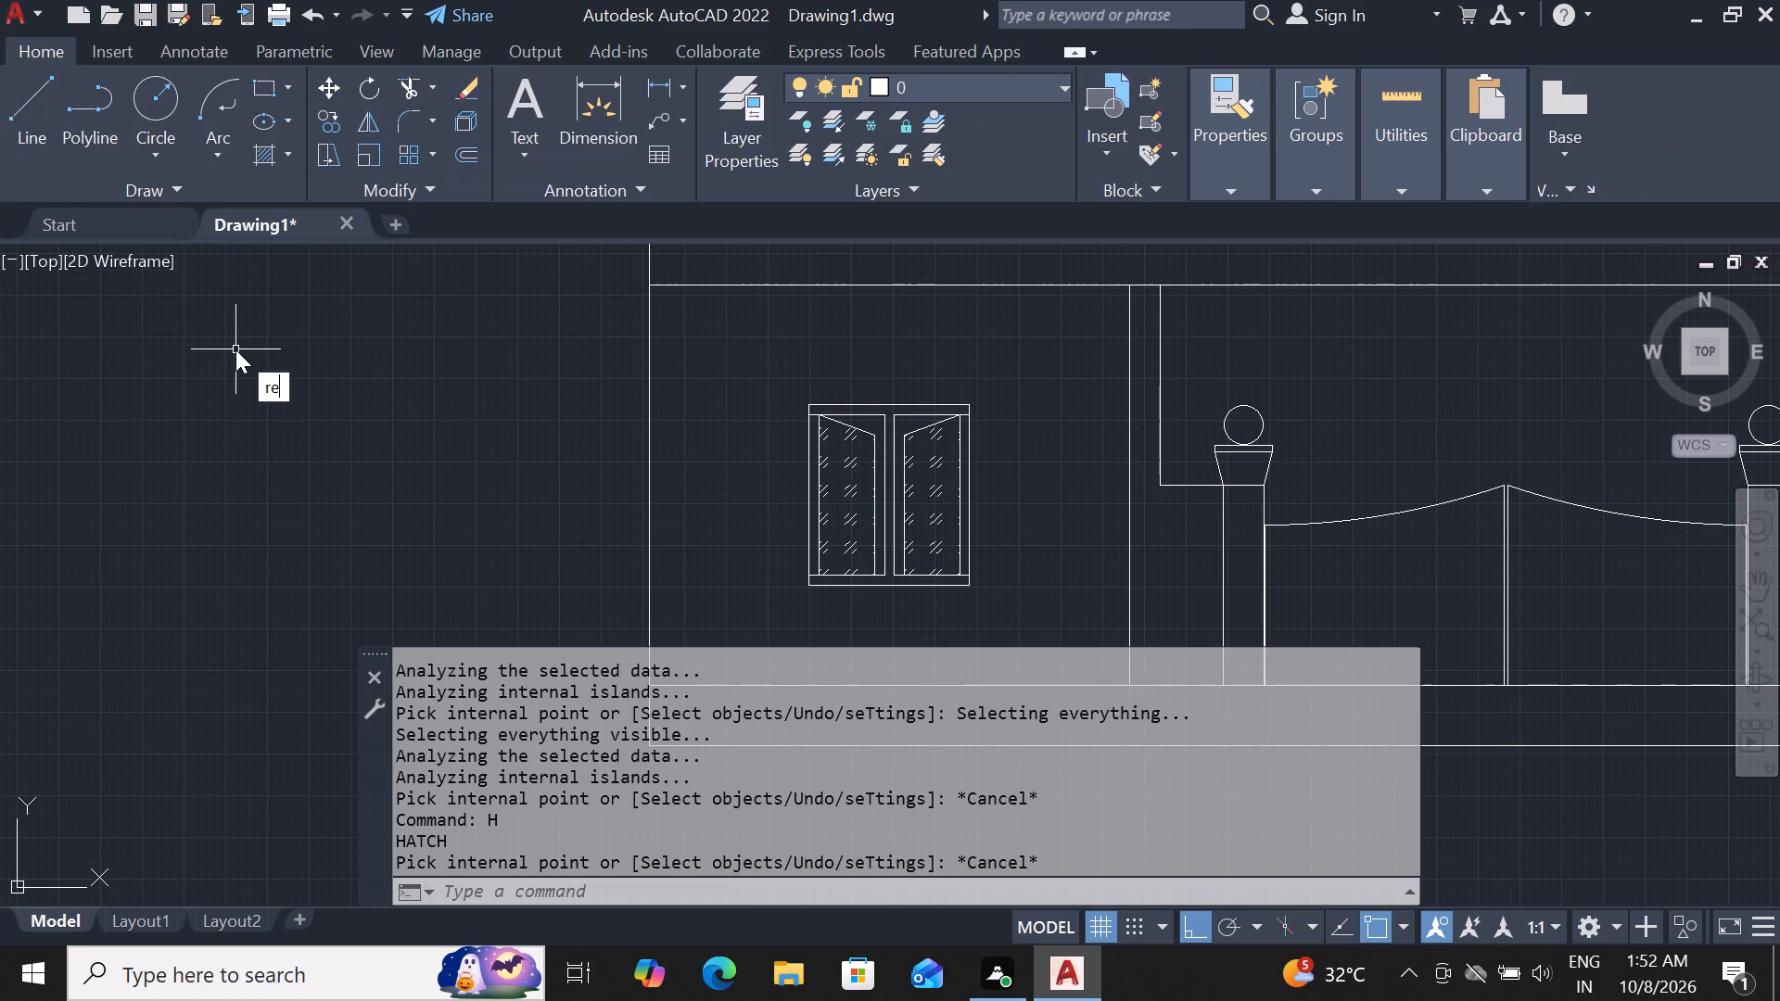
{"action": "key", "text": "space"}
{"action": "left_click_drag", "start_coordinate": [147, 403], "coordinate": [354, 424]}
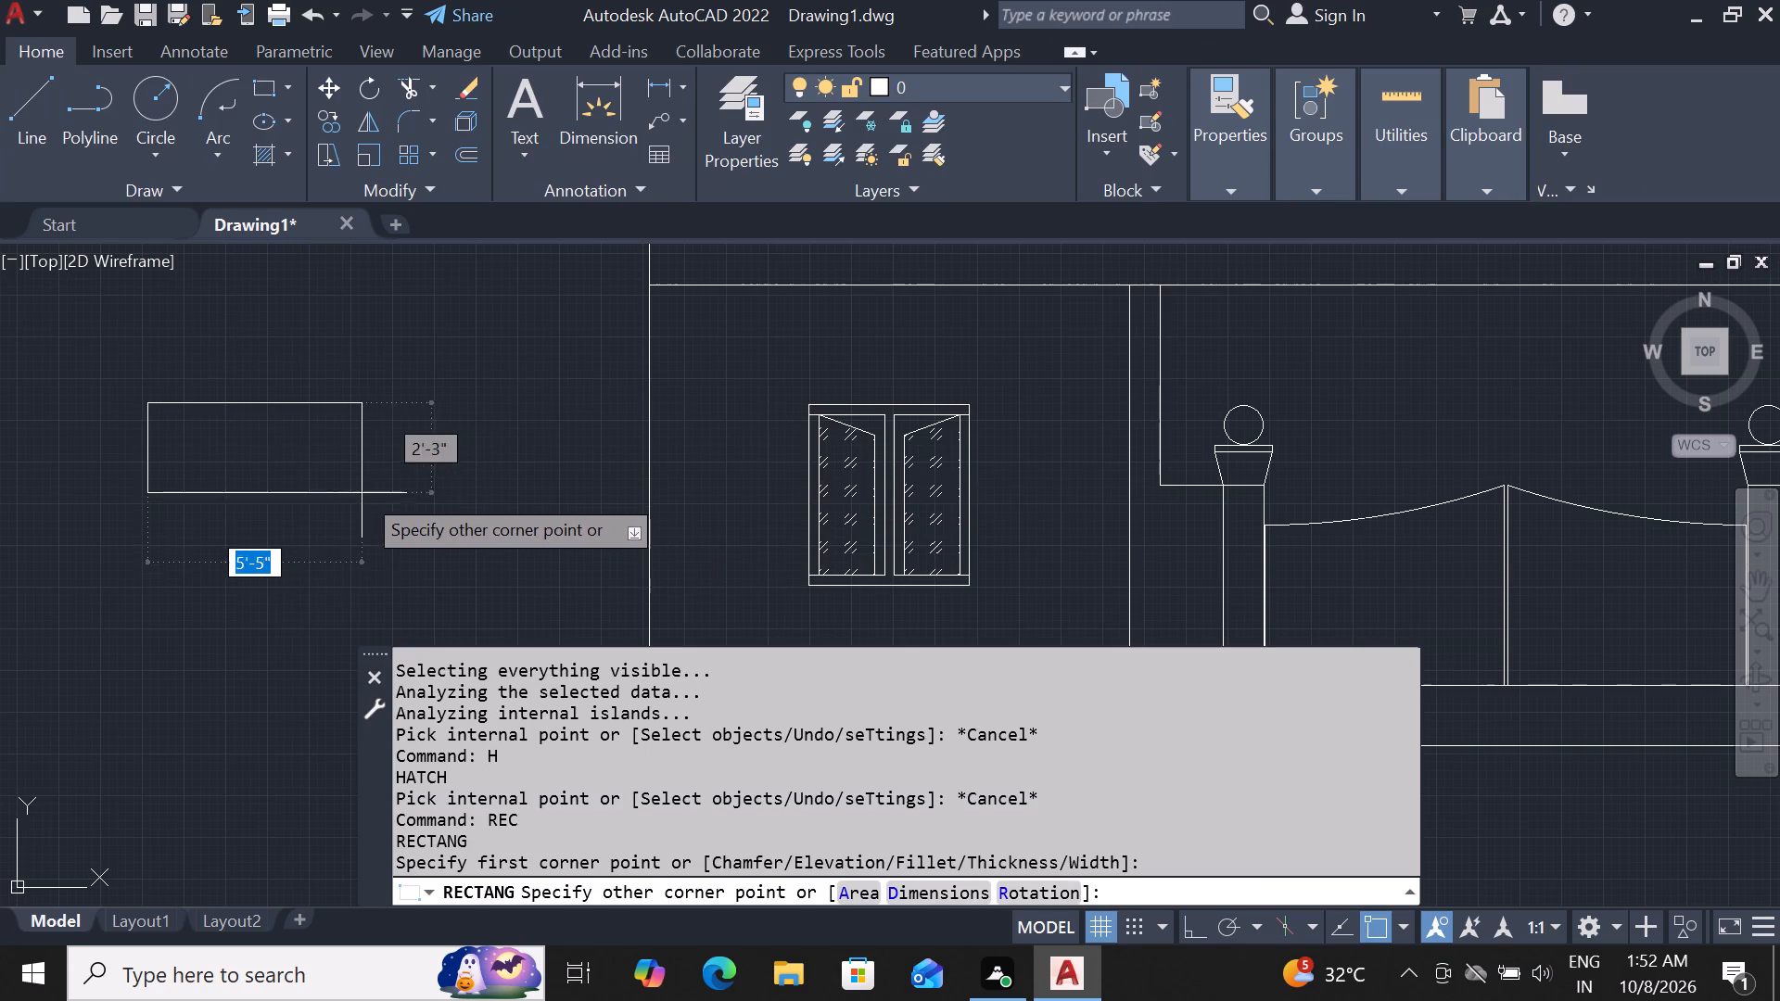
{"action": "left_click", "coordinate": [359, 489]}
{"action": "key", "text": "Escape"}
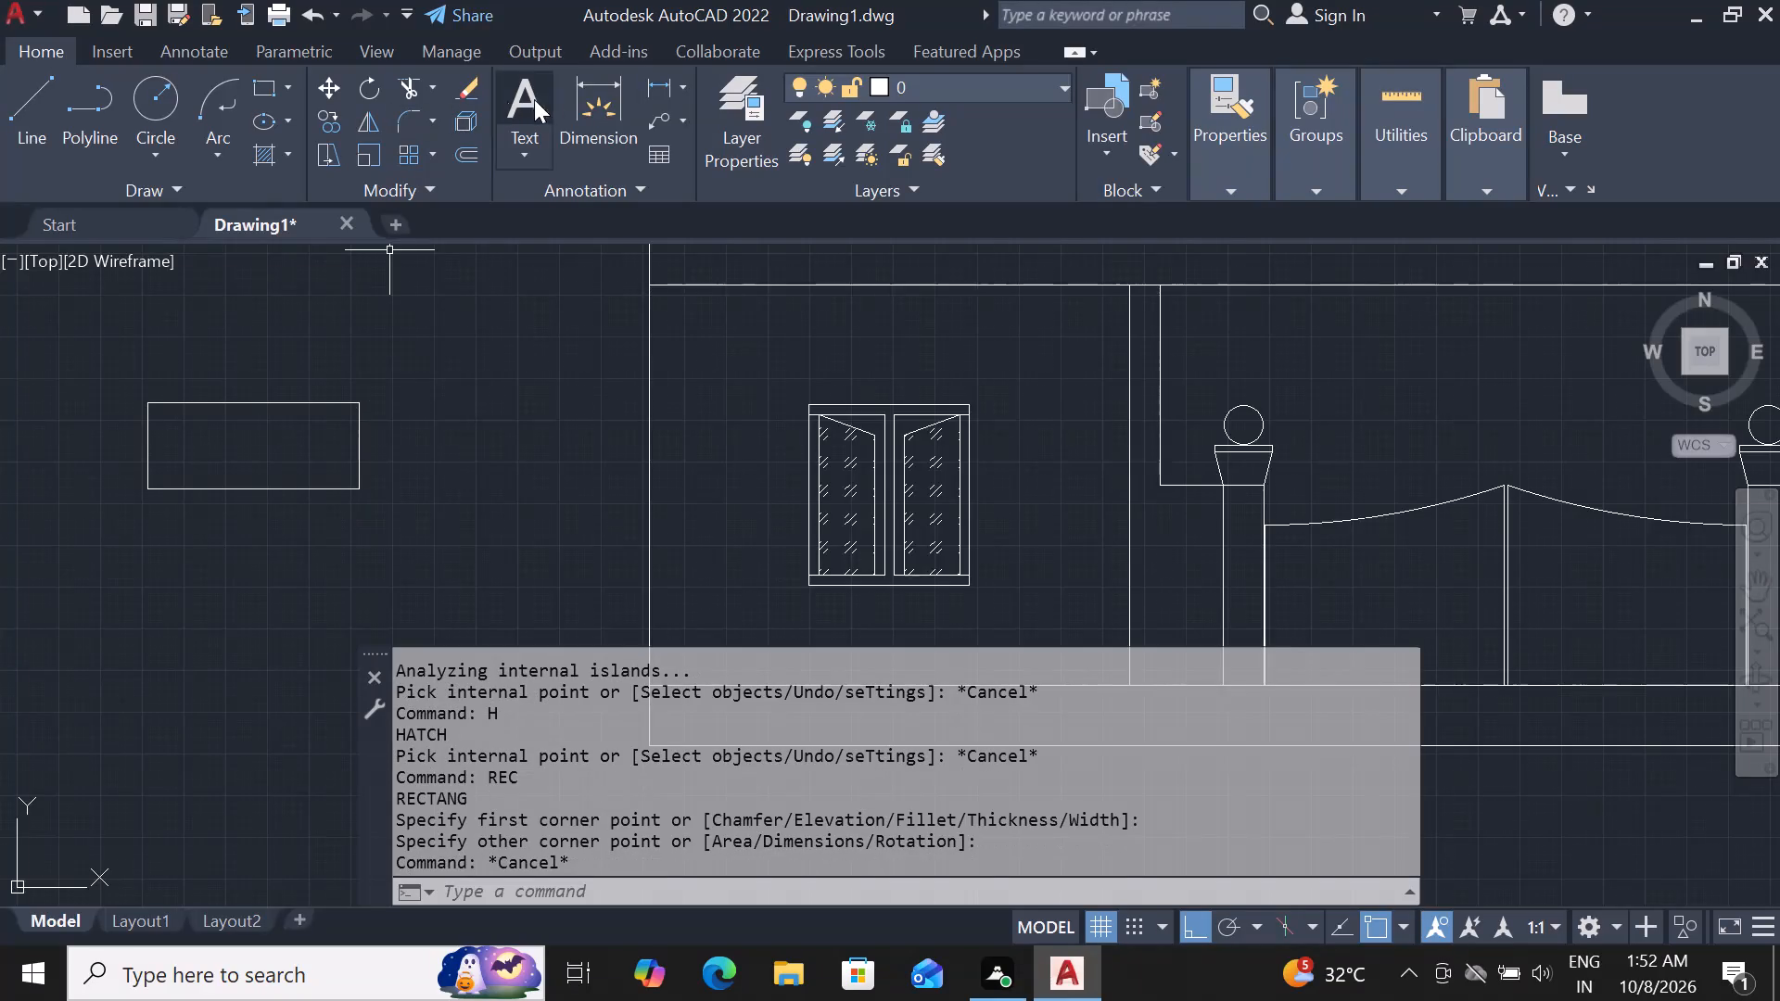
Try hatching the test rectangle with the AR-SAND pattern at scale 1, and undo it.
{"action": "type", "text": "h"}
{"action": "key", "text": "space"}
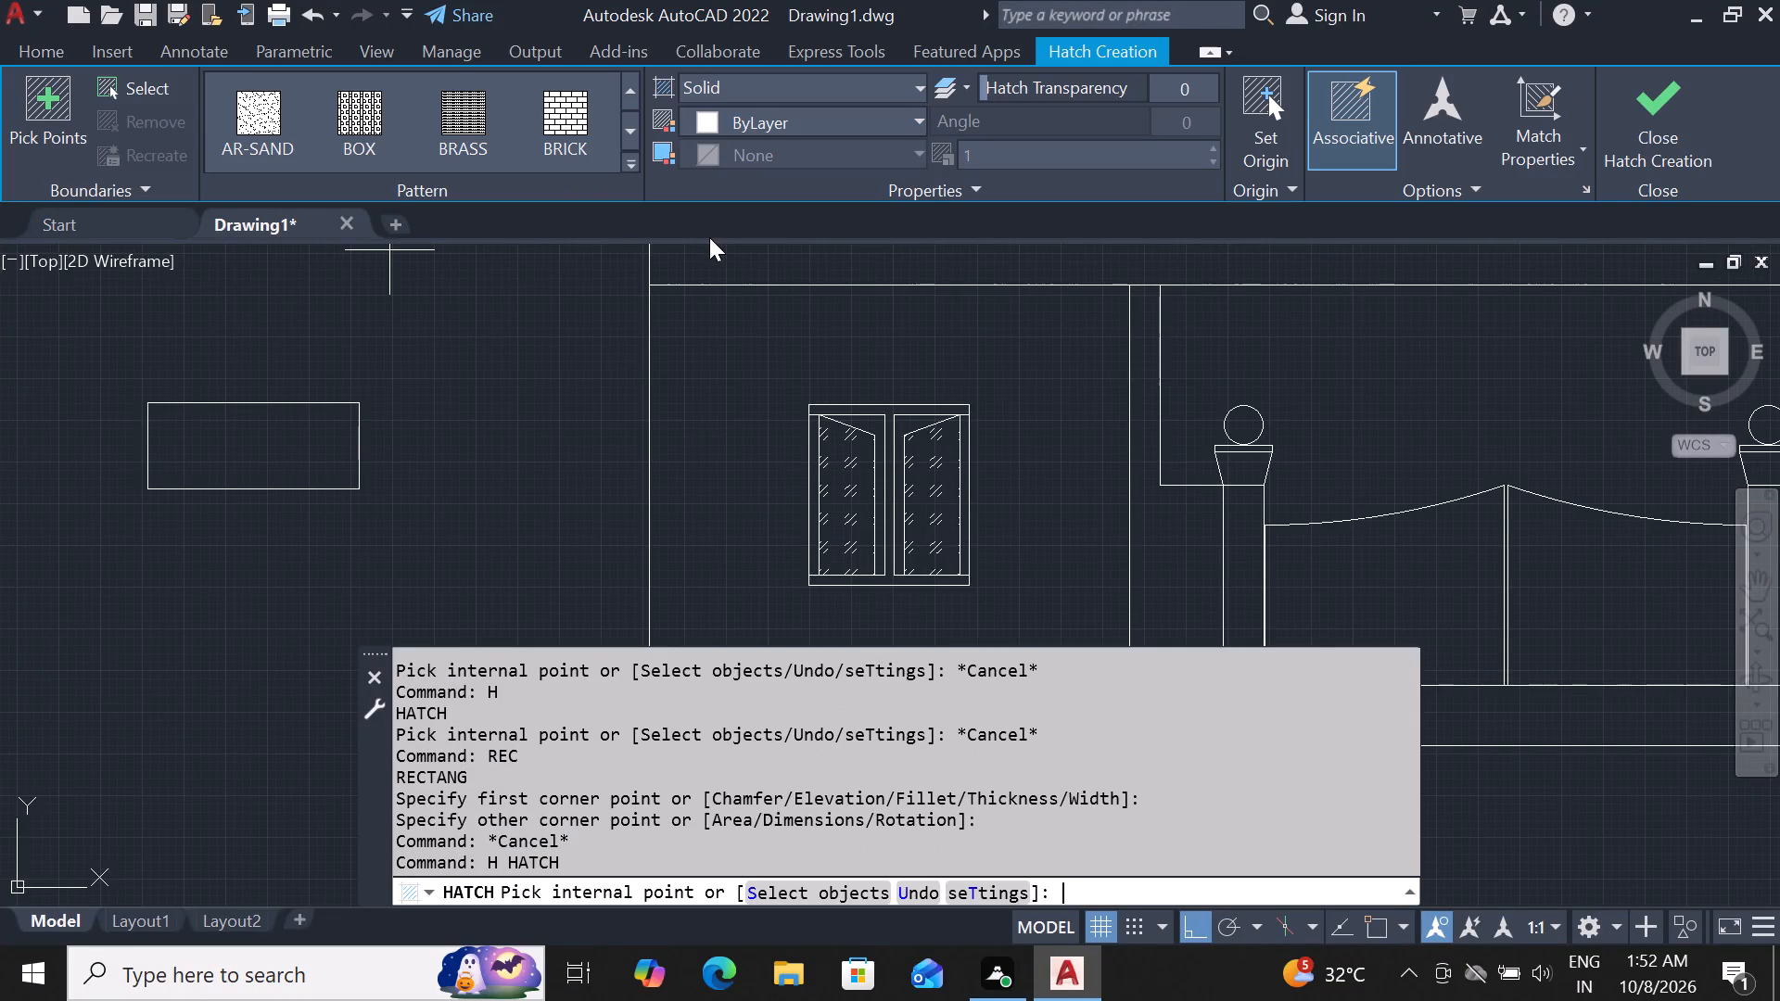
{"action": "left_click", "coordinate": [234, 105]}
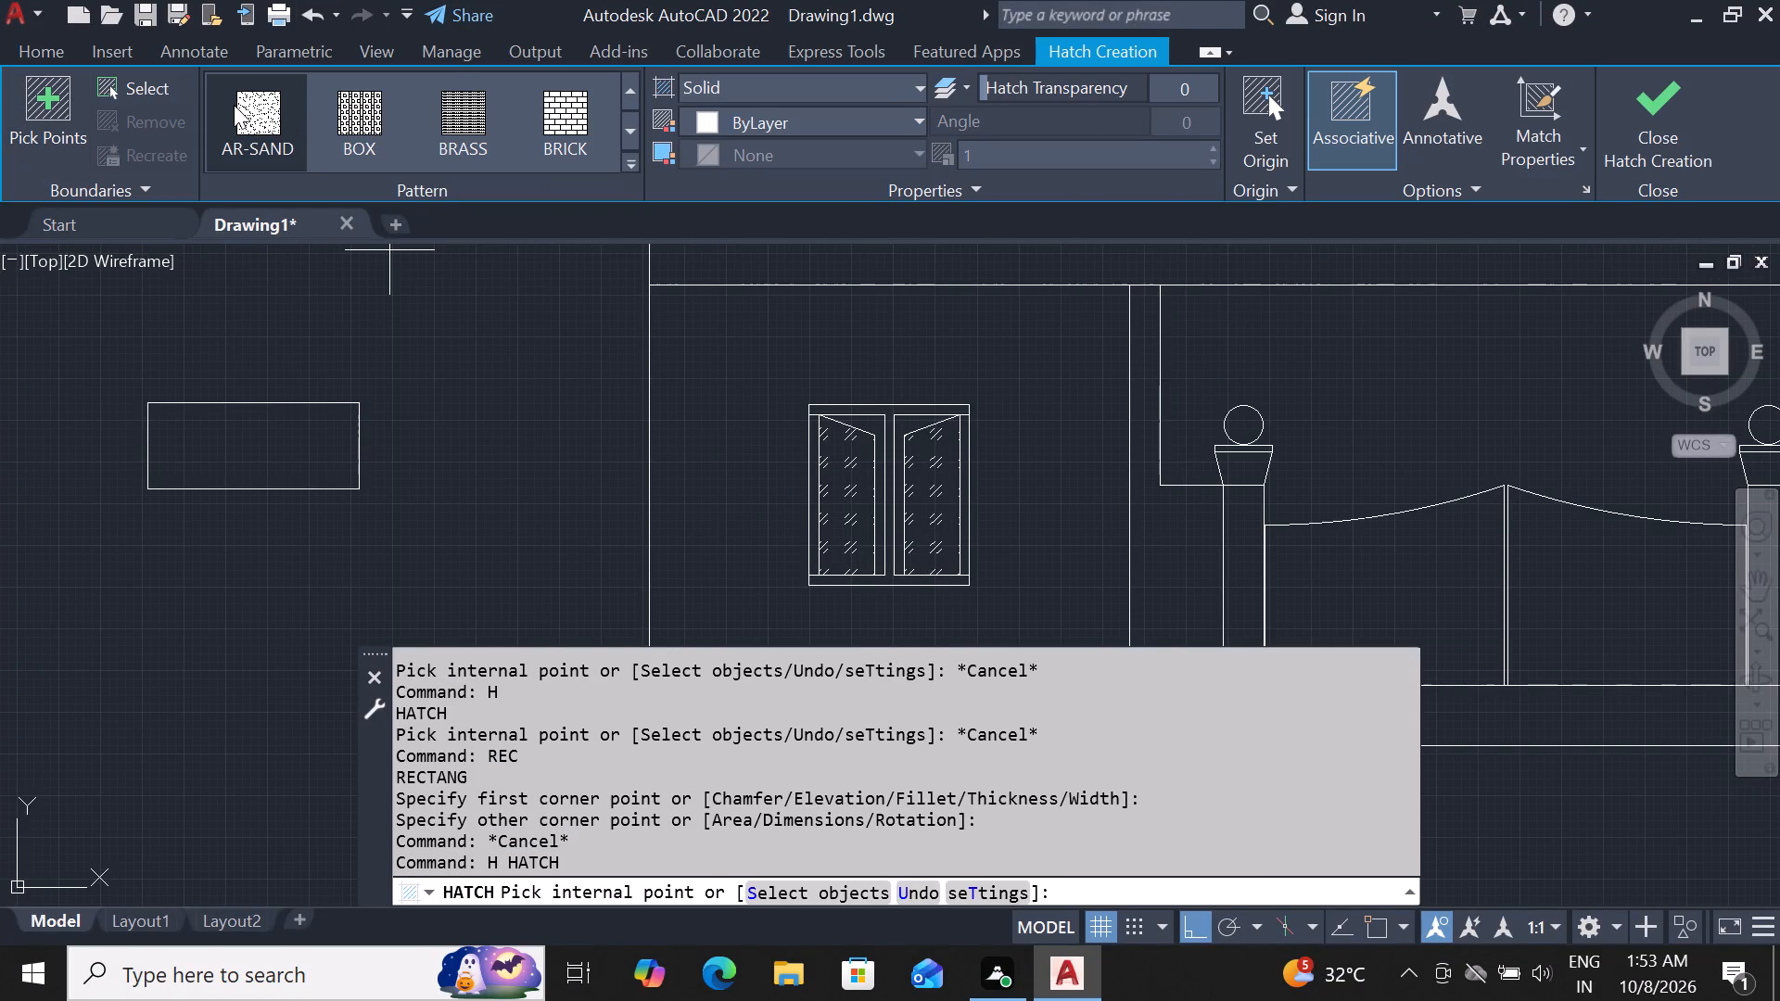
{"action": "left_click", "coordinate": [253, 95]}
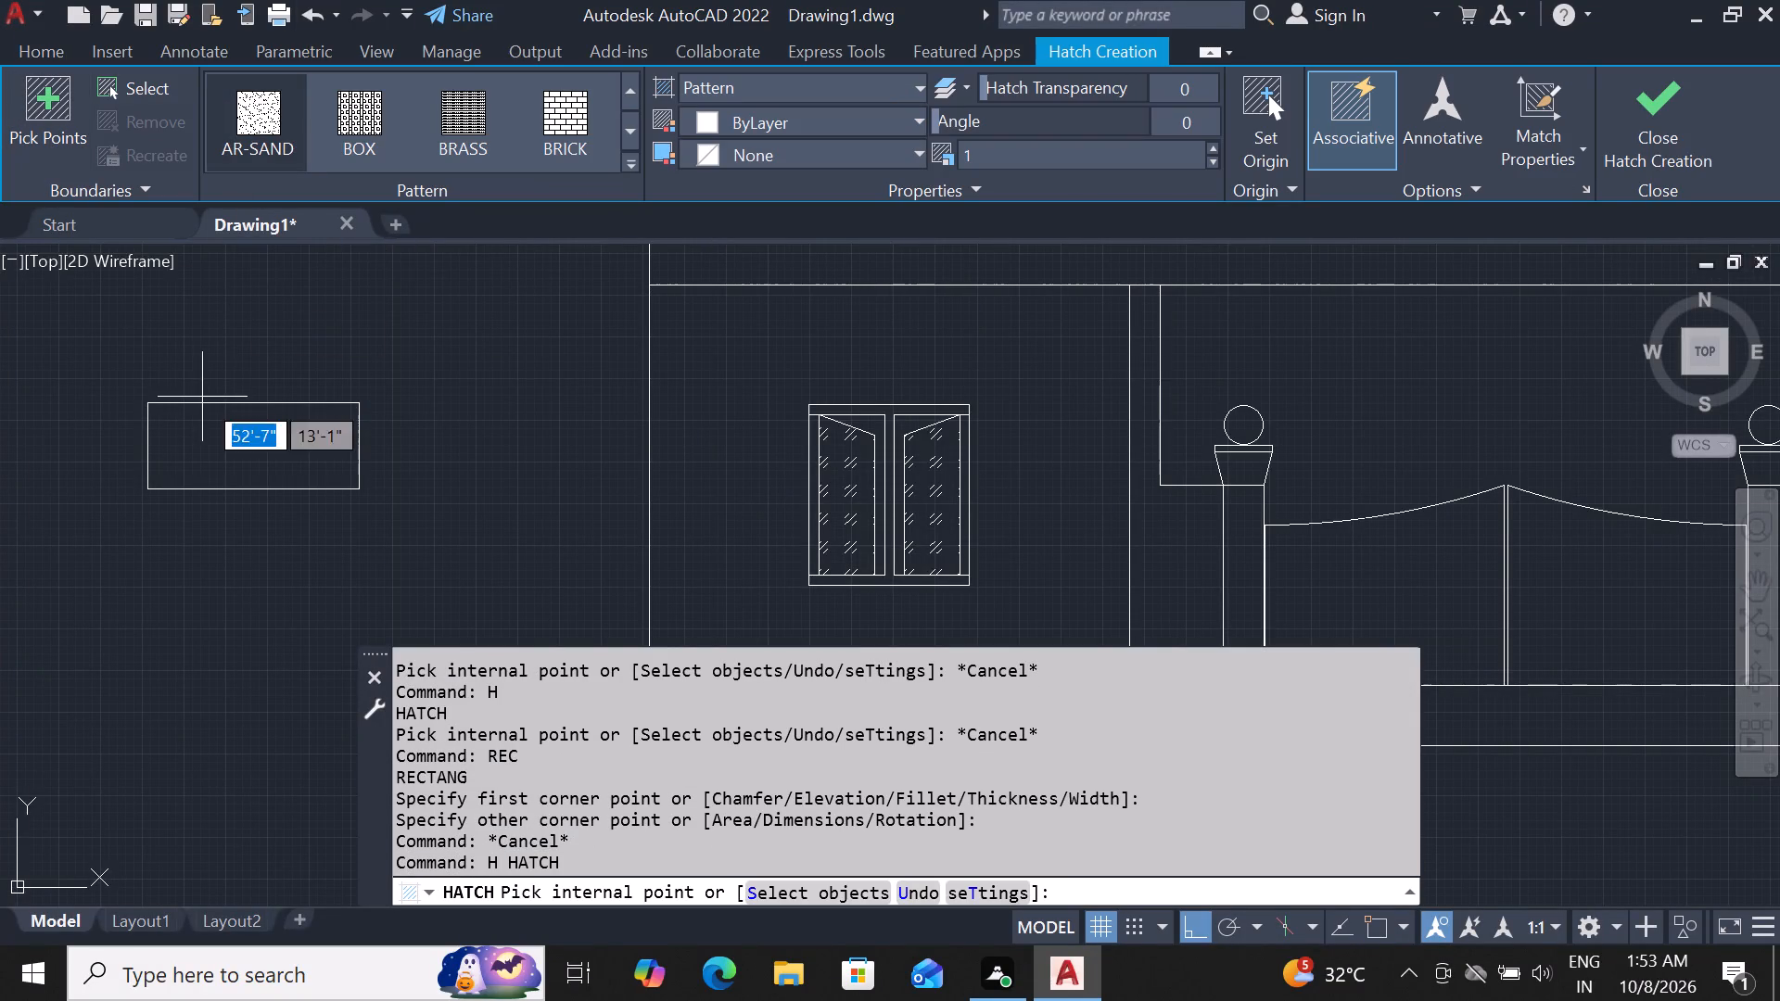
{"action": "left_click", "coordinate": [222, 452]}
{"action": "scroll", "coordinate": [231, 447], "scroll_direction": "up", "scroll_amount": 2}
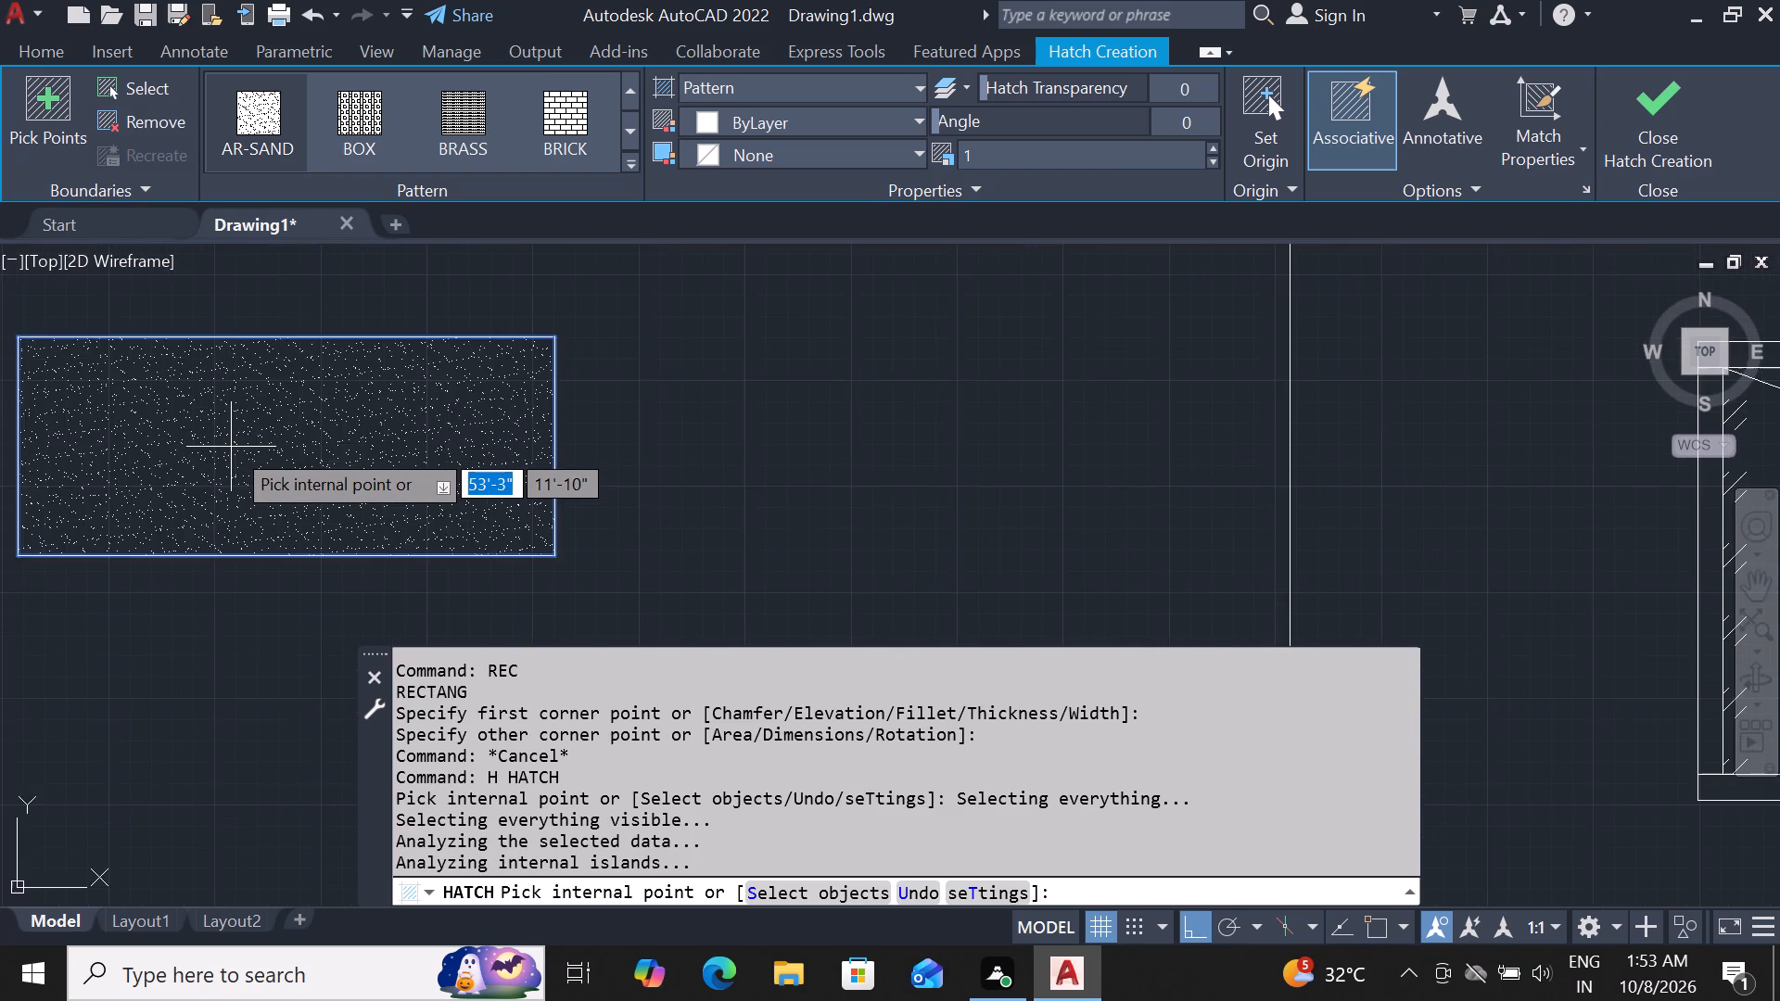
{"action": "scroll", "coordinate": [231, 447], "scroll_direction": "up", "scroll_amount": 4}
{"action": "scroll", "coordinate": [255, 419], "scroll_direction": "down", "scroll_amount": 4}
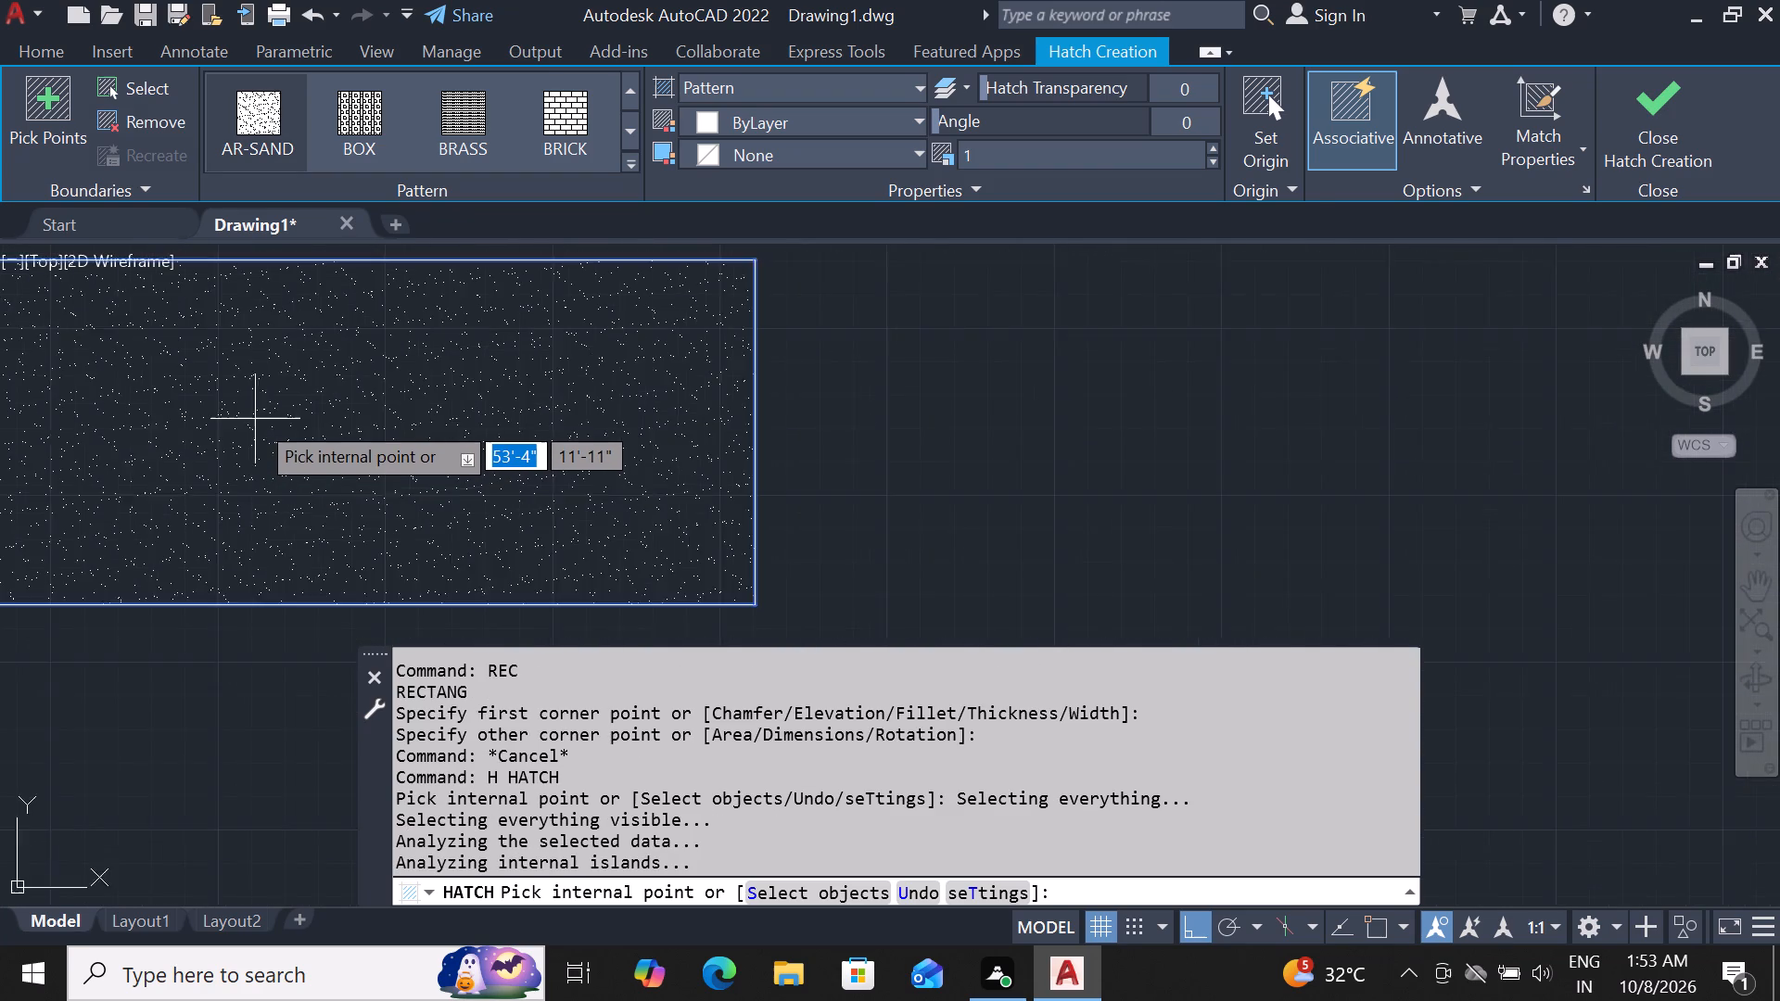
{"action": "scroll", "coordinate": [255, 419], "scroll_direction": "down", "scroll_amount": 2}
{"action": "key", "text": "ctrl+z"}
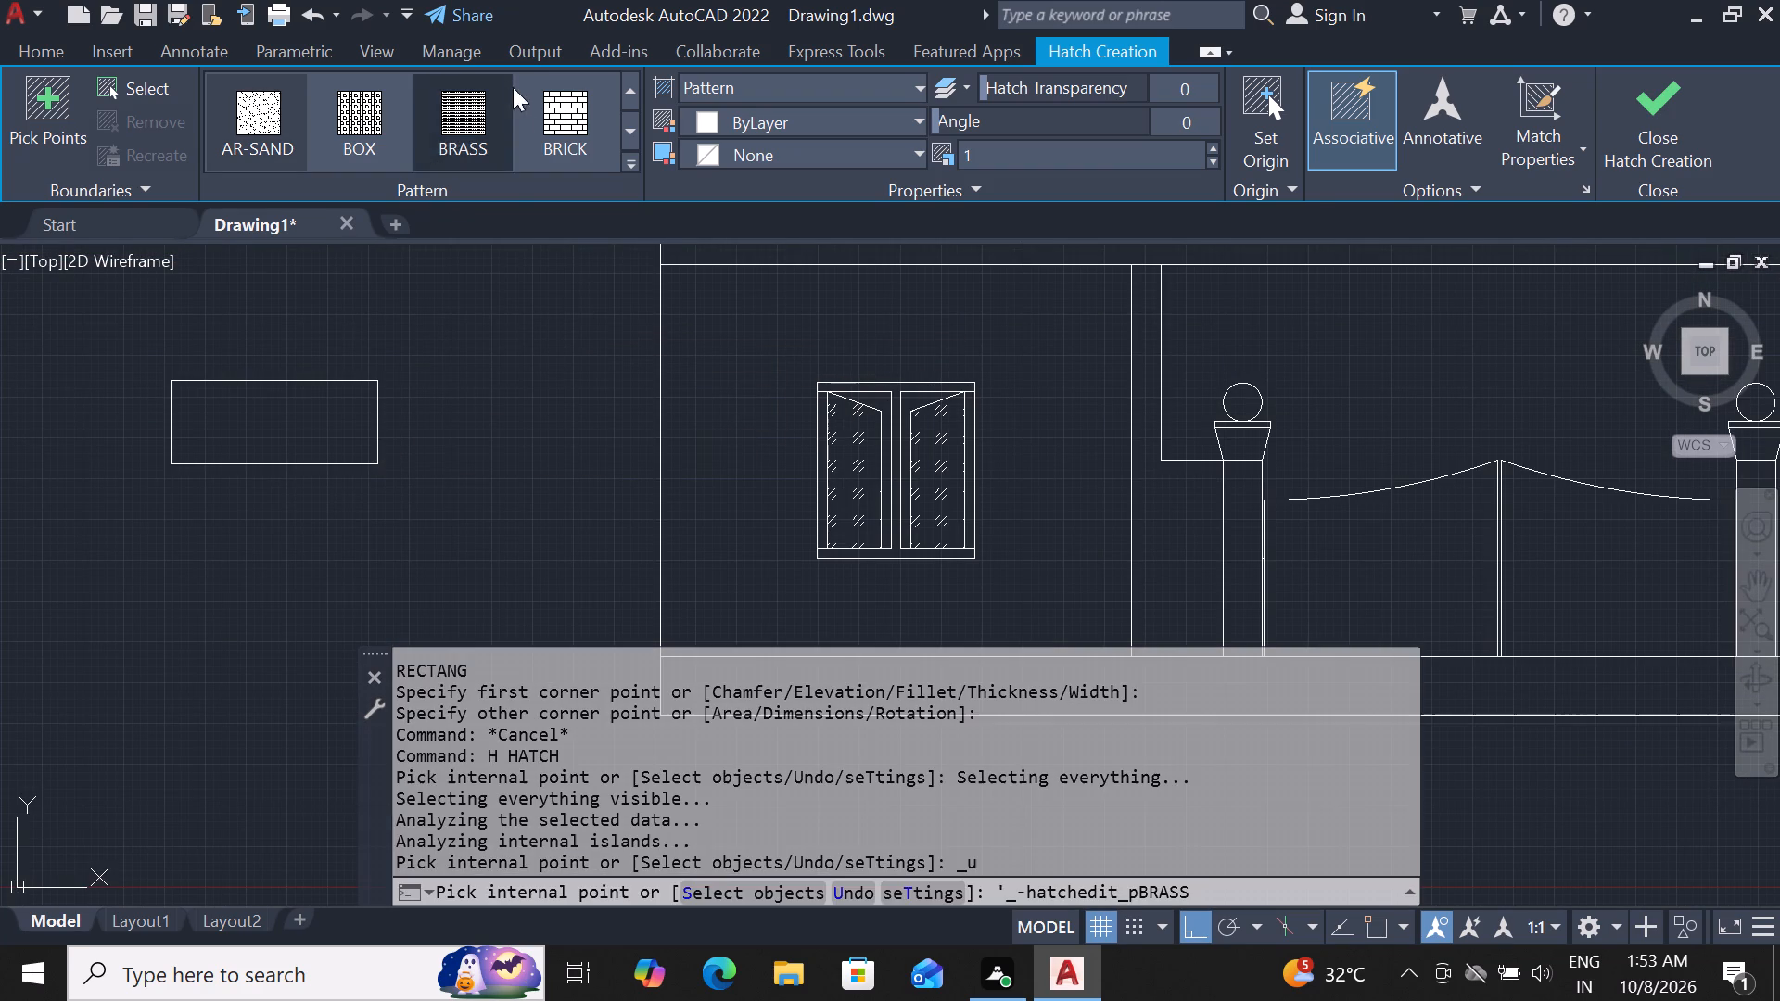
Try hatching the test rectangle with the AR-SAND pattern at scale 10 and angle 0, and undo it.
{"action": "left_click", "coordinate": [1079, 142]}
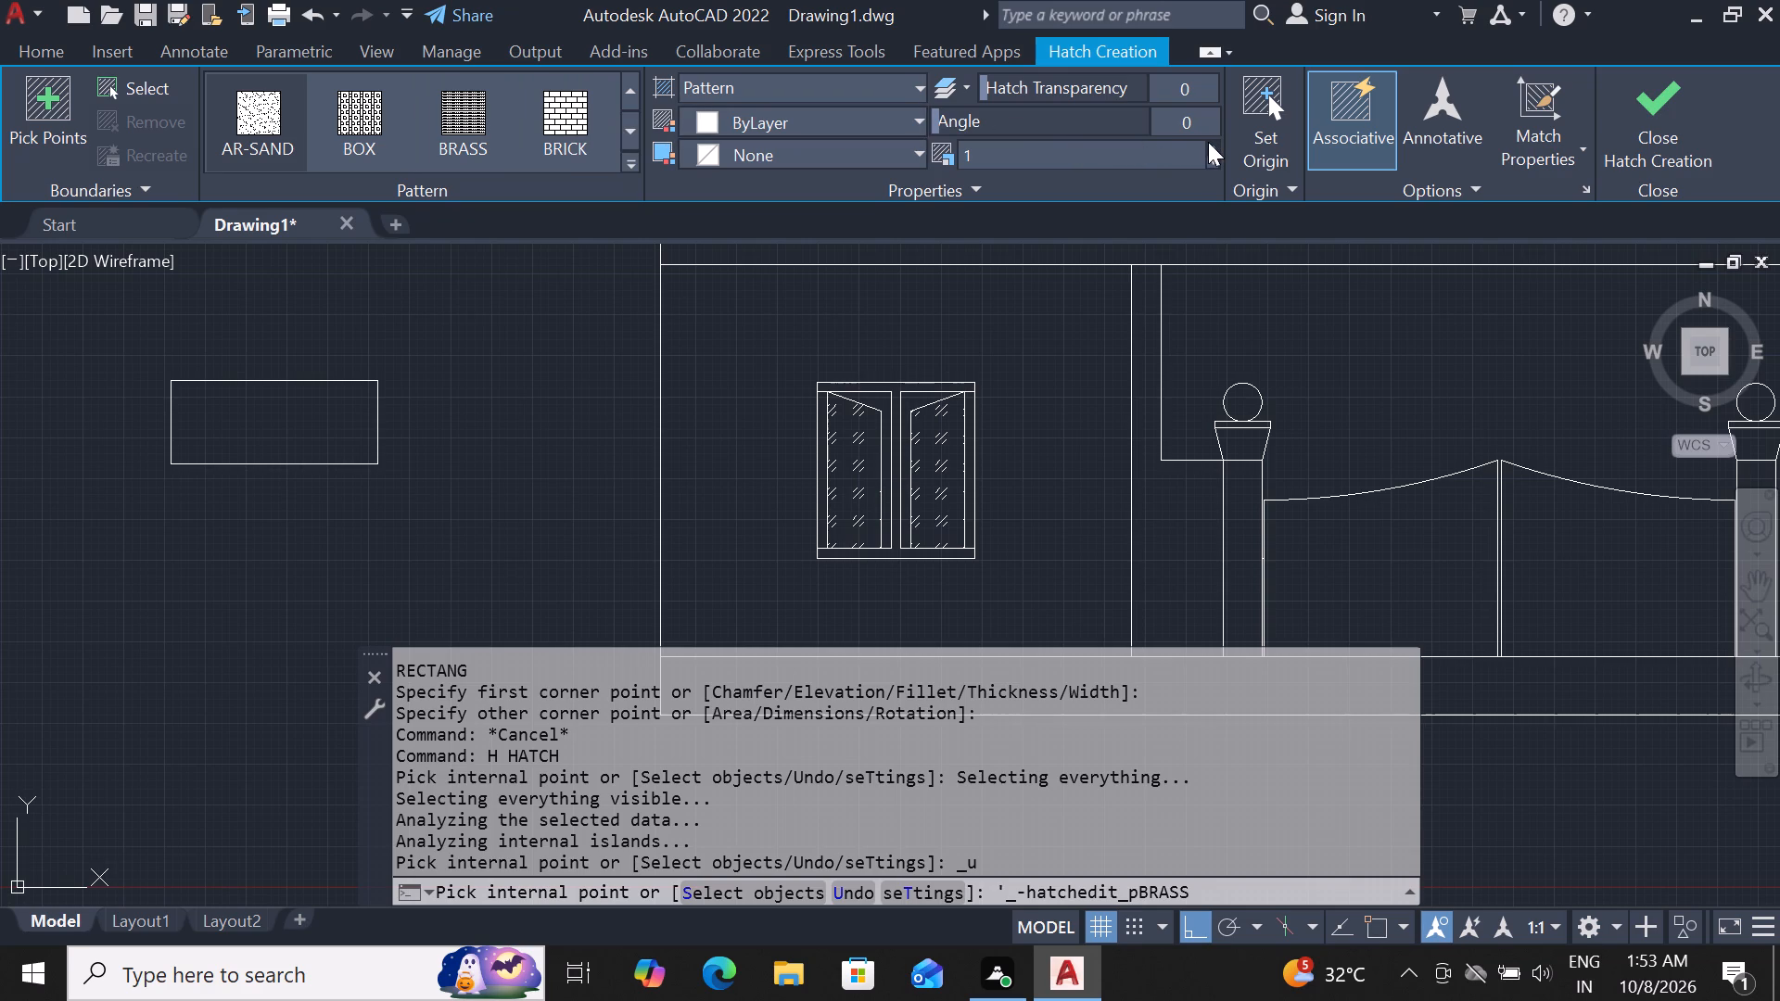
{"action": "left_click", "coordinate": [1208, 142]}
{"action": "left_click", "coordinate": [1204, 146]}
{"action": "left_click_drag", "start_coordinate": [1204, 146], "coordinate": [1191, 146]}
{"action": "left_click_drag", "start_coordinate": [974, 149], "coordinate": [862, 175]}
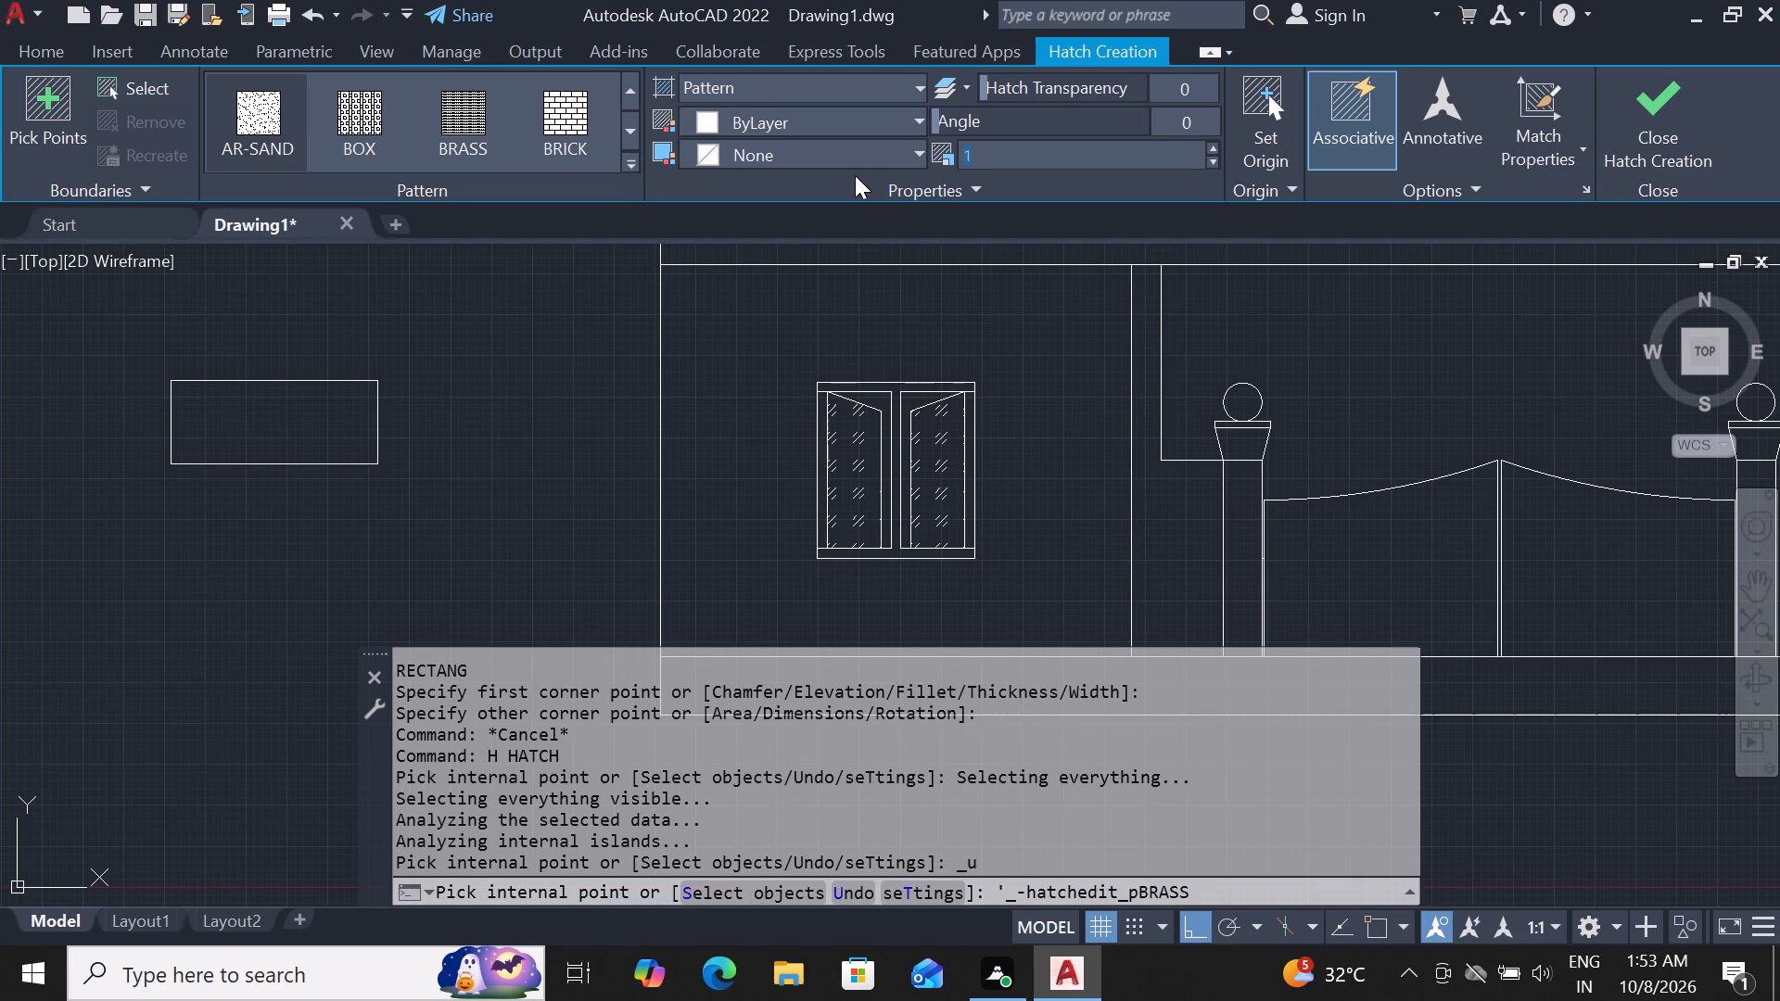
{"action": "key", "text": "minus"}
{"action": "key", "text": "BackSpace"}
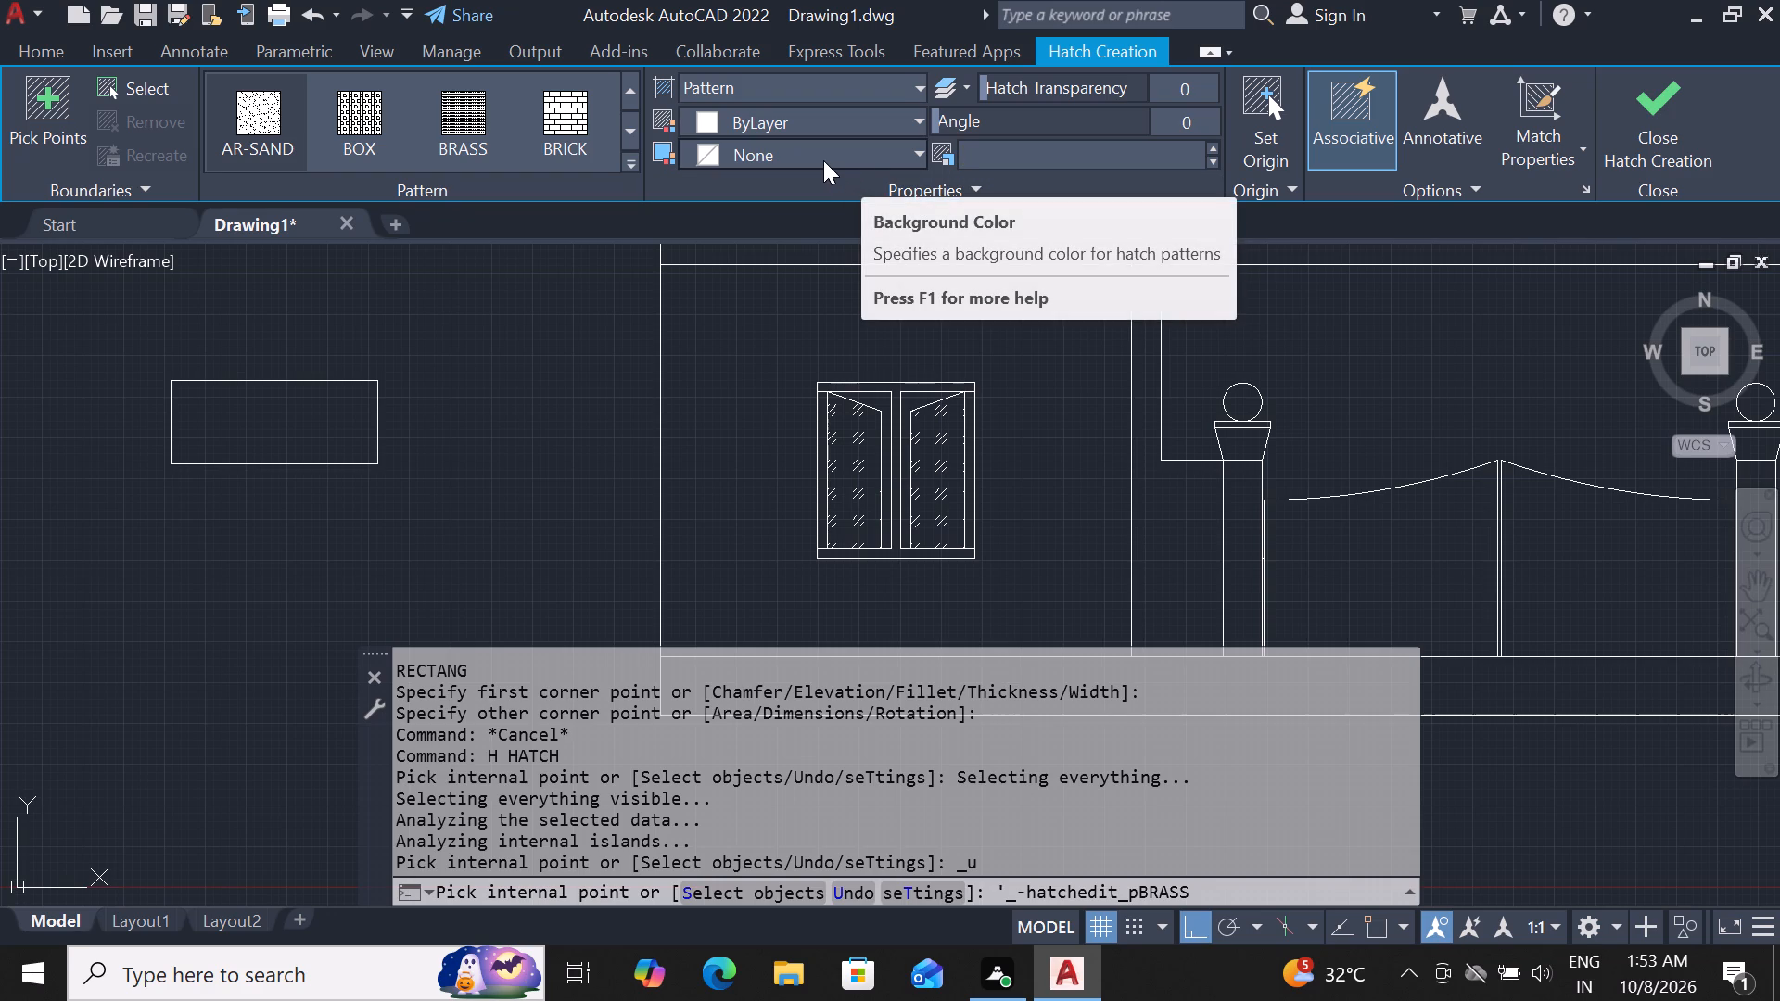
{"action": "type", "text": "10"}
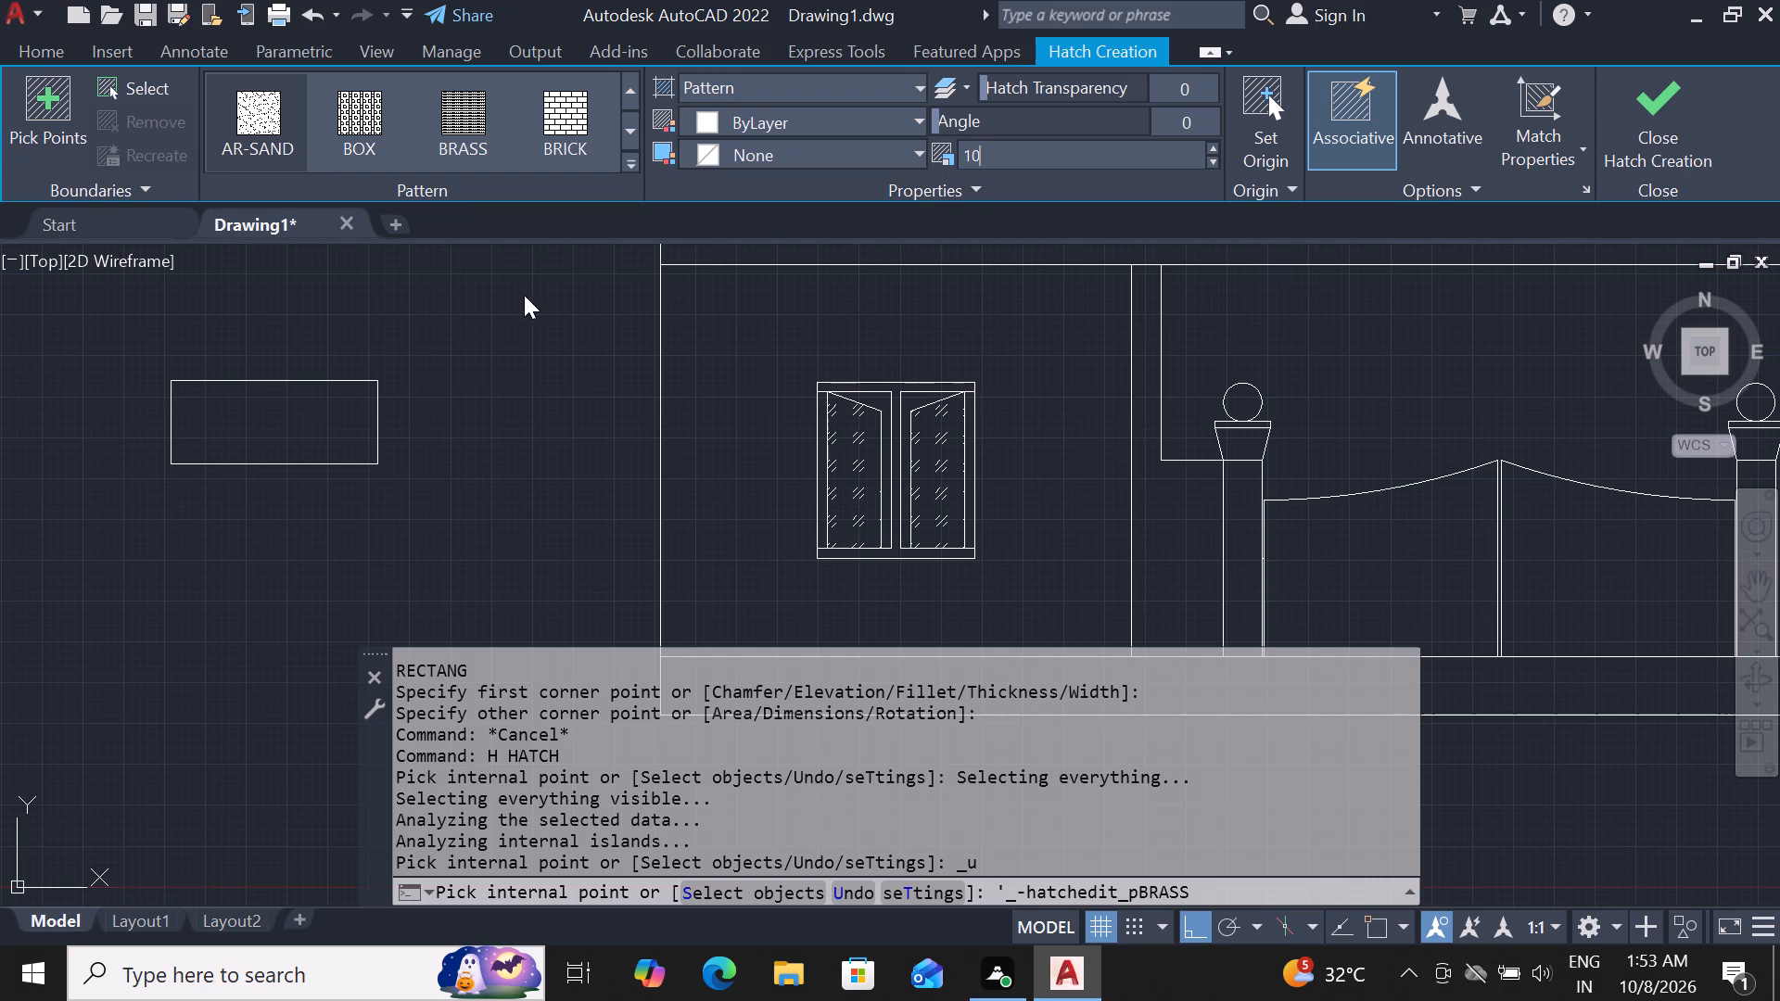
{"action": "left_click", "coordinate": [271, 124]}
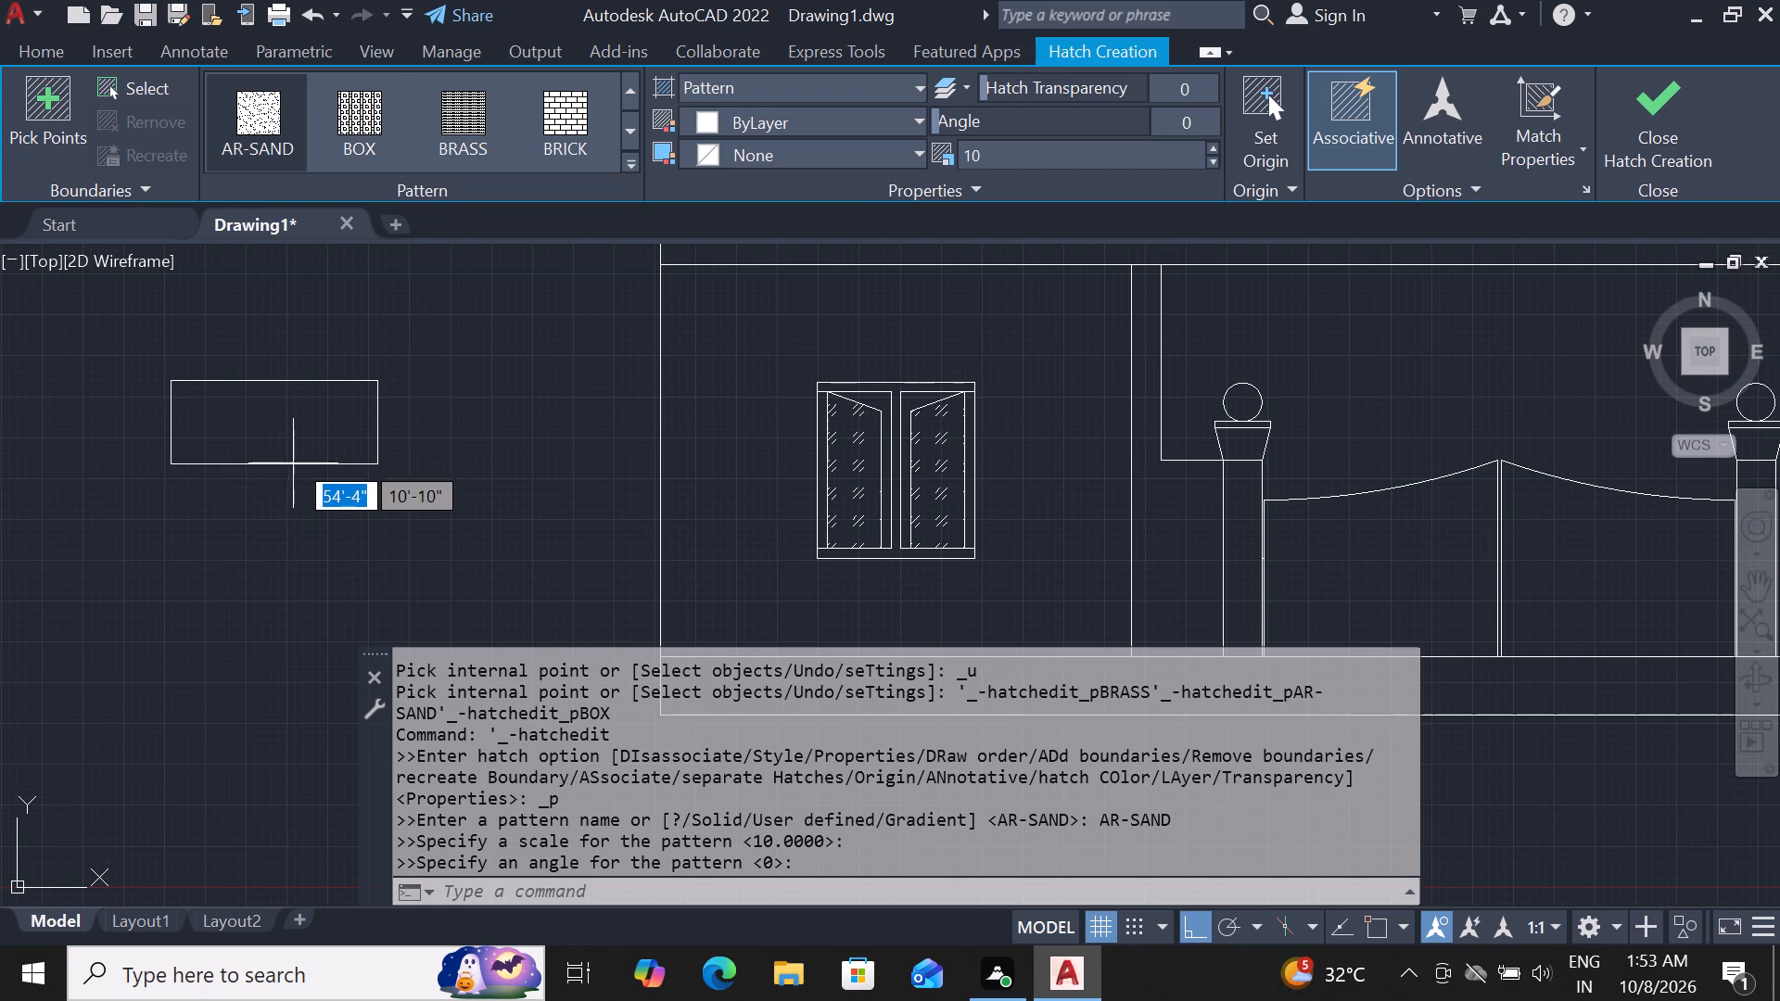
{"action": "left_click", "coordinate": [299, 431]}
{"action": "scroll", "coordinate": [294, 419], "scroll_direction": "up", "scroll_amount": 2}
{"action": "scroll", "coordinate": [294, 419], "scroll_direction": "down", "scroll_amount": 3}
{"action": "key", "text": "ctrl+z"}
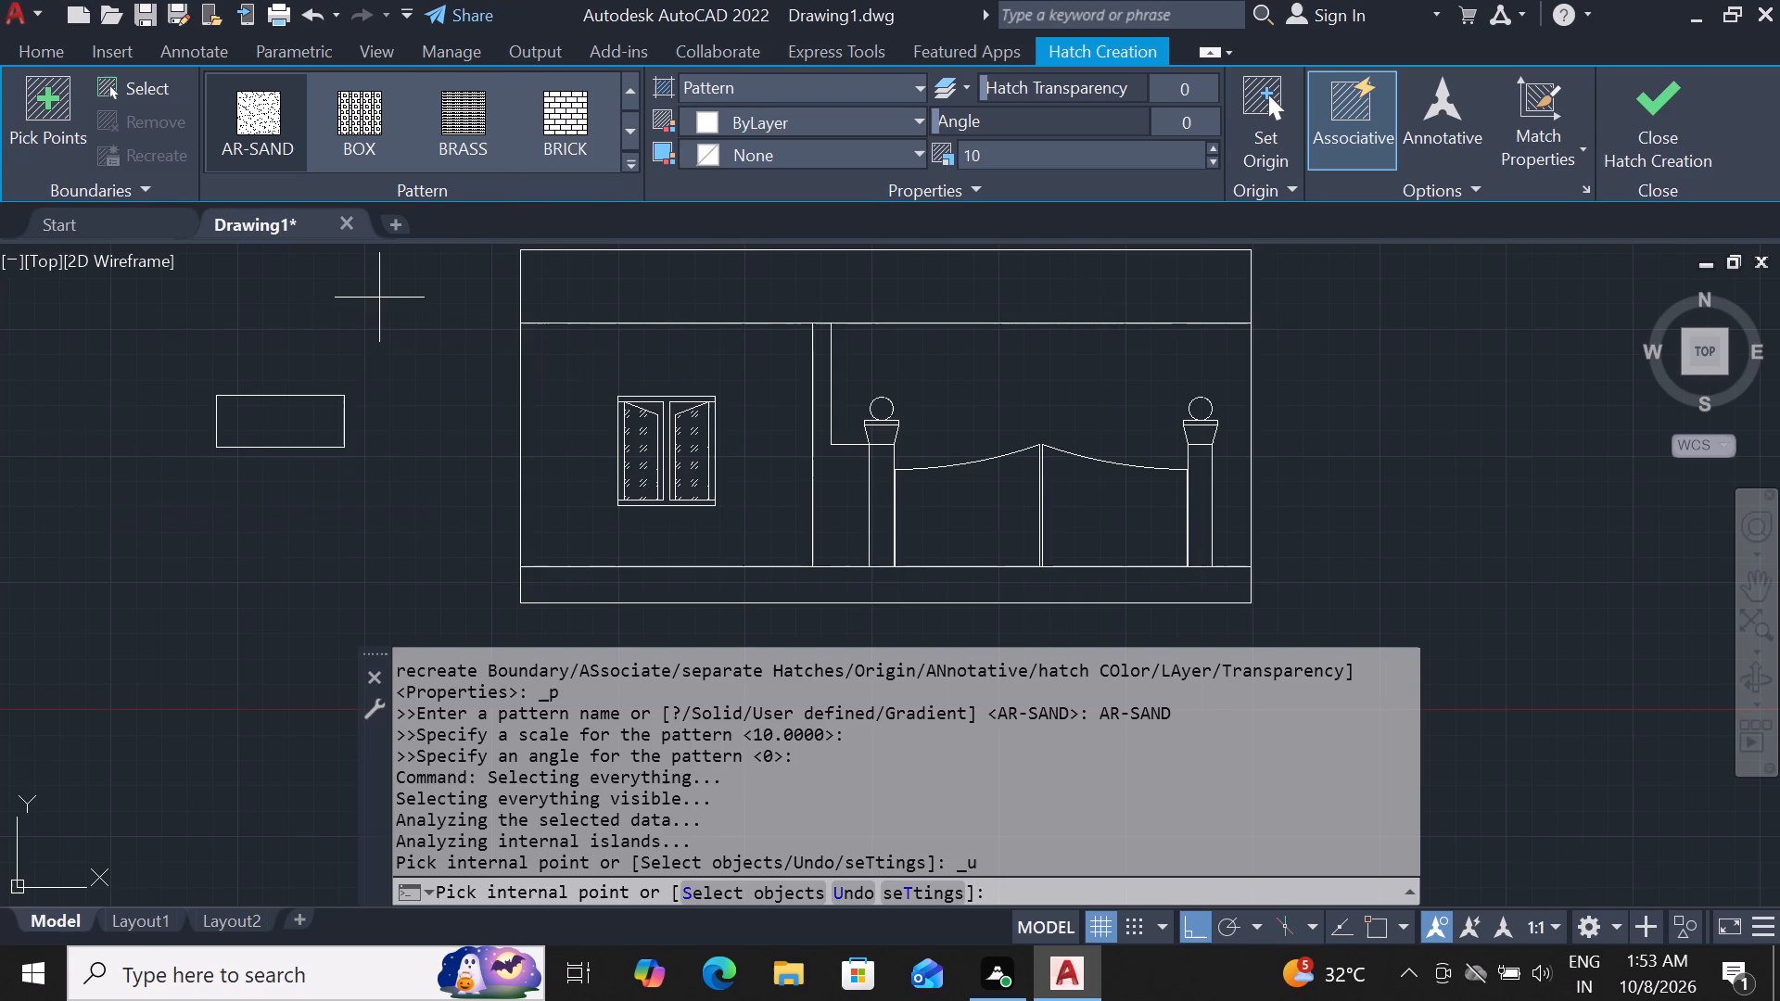
Look through the hatch patterns from BRICK to the end of the pattern gallery and back to HEX.
{"action": "double_click", "coordinate": [627, 130]}
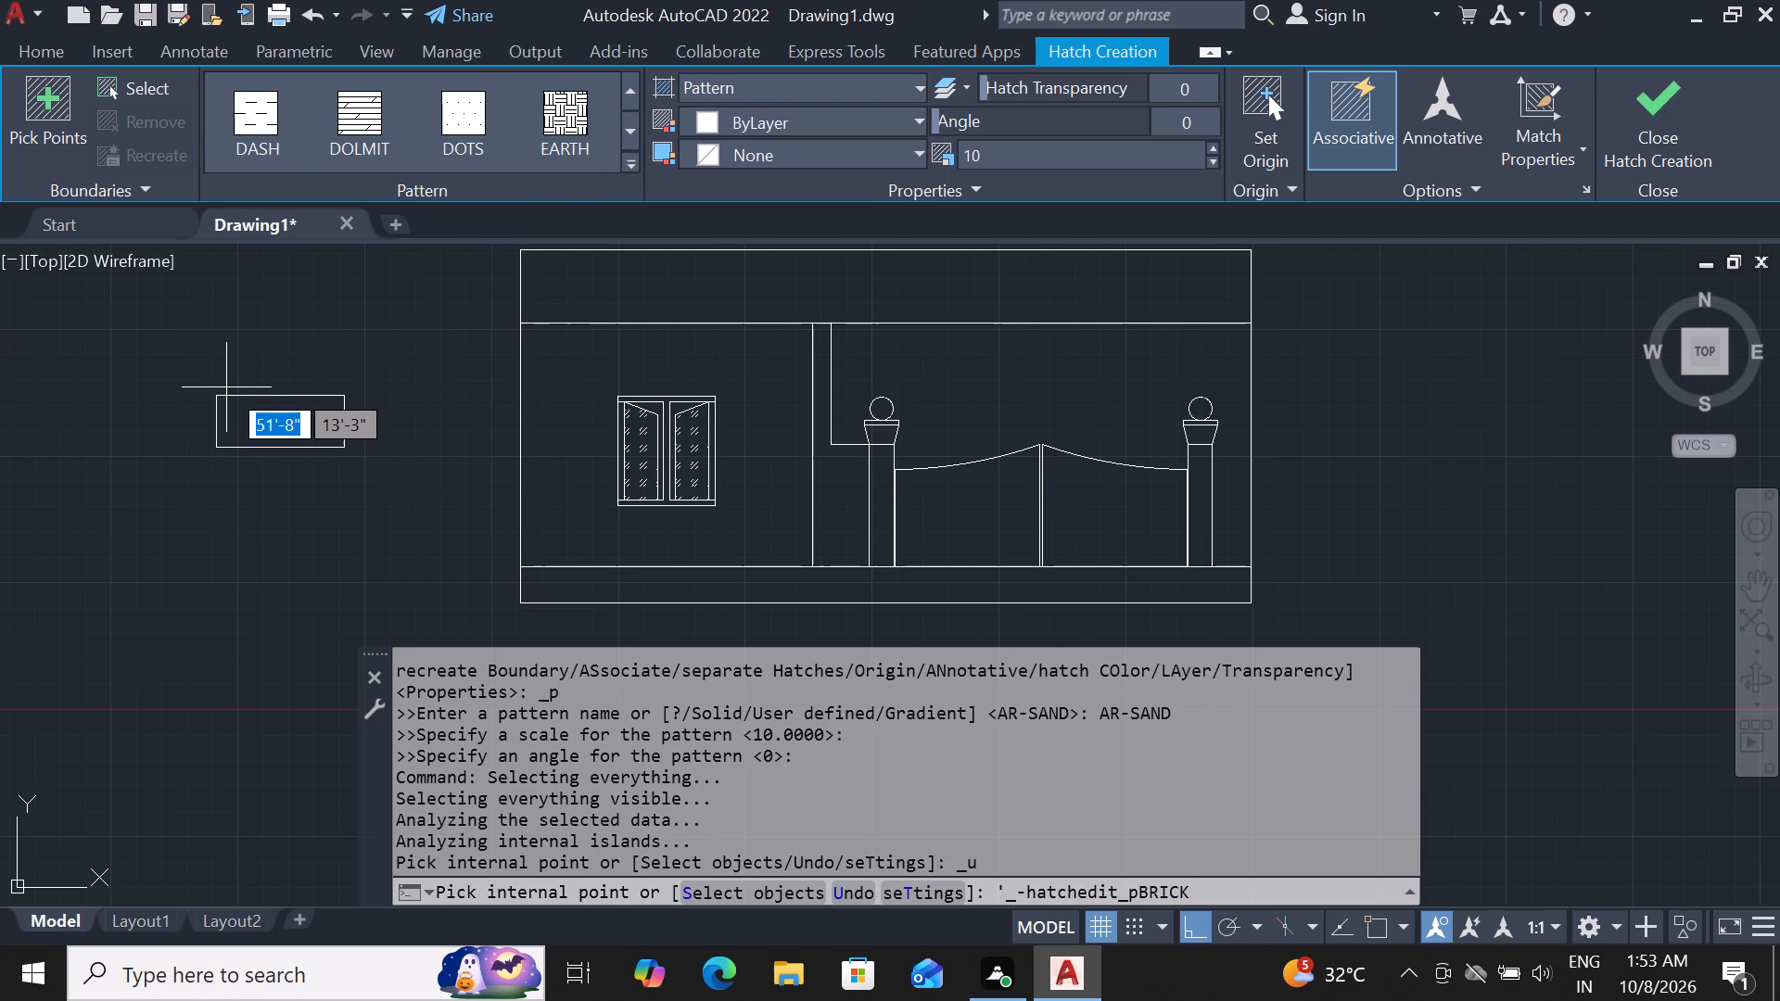
{"action": "key", "text": "z"}
{"action": "left_click", "coordinate": [624, 137]}
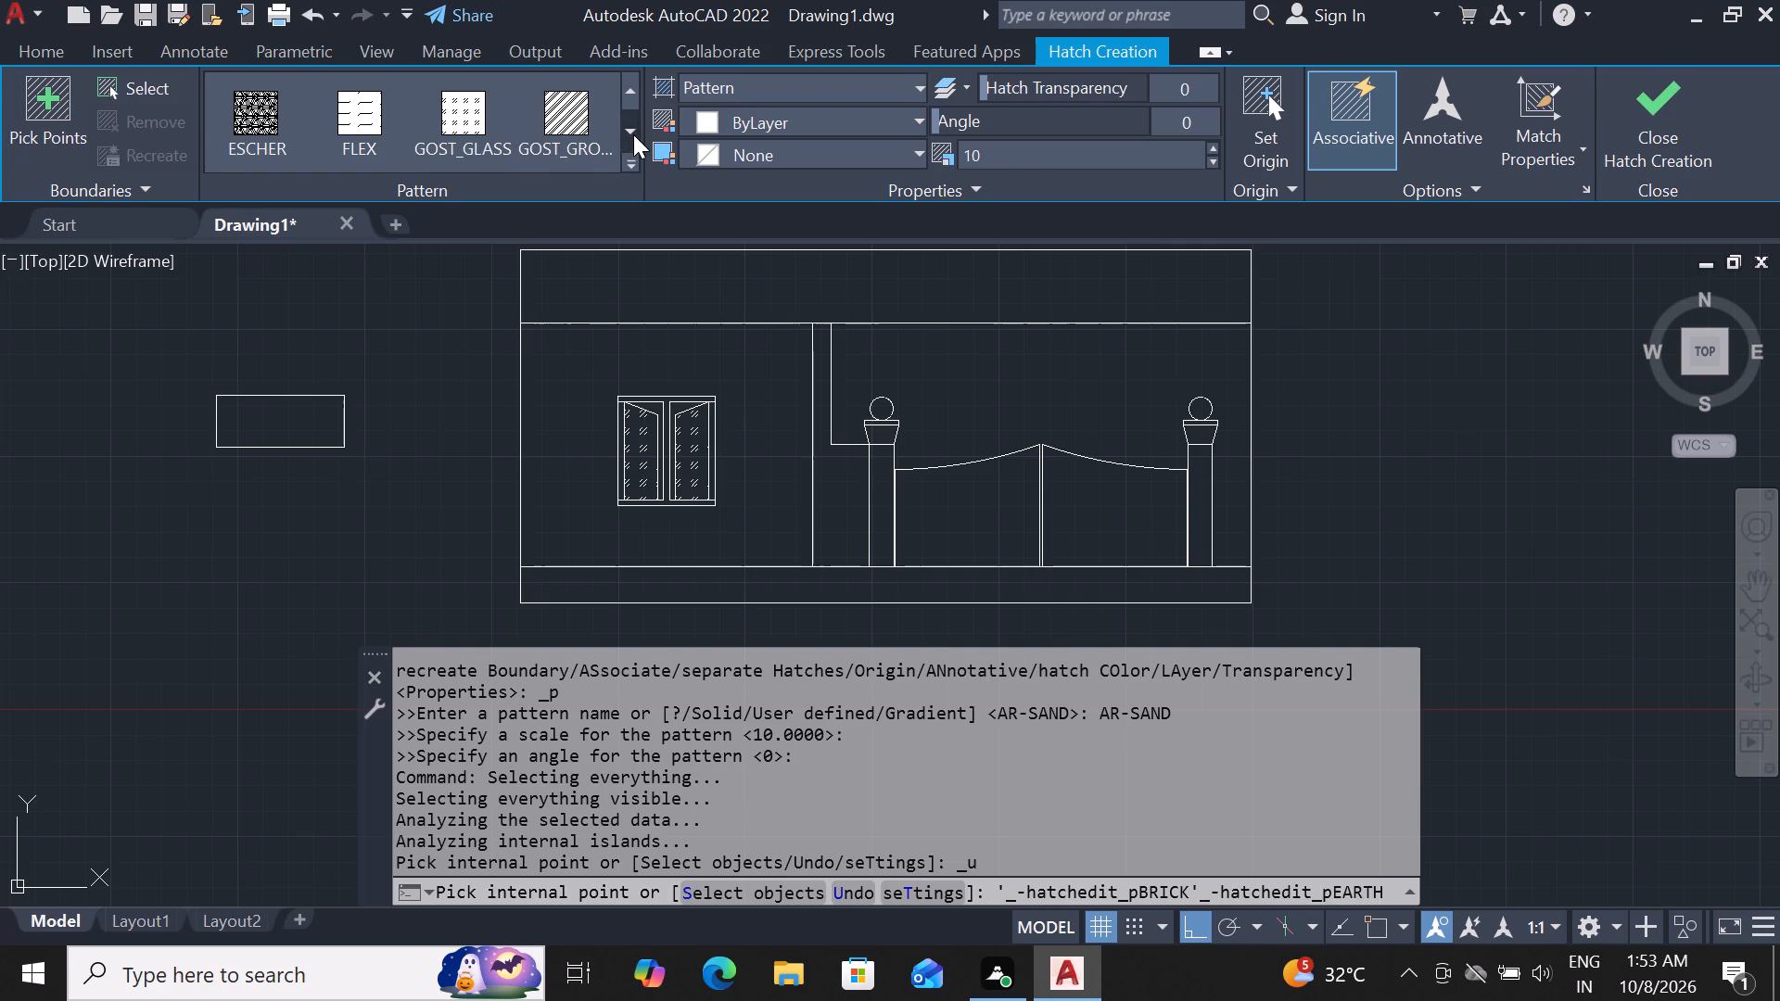
{"action": "left_click", "coordinate": [633, 134]}
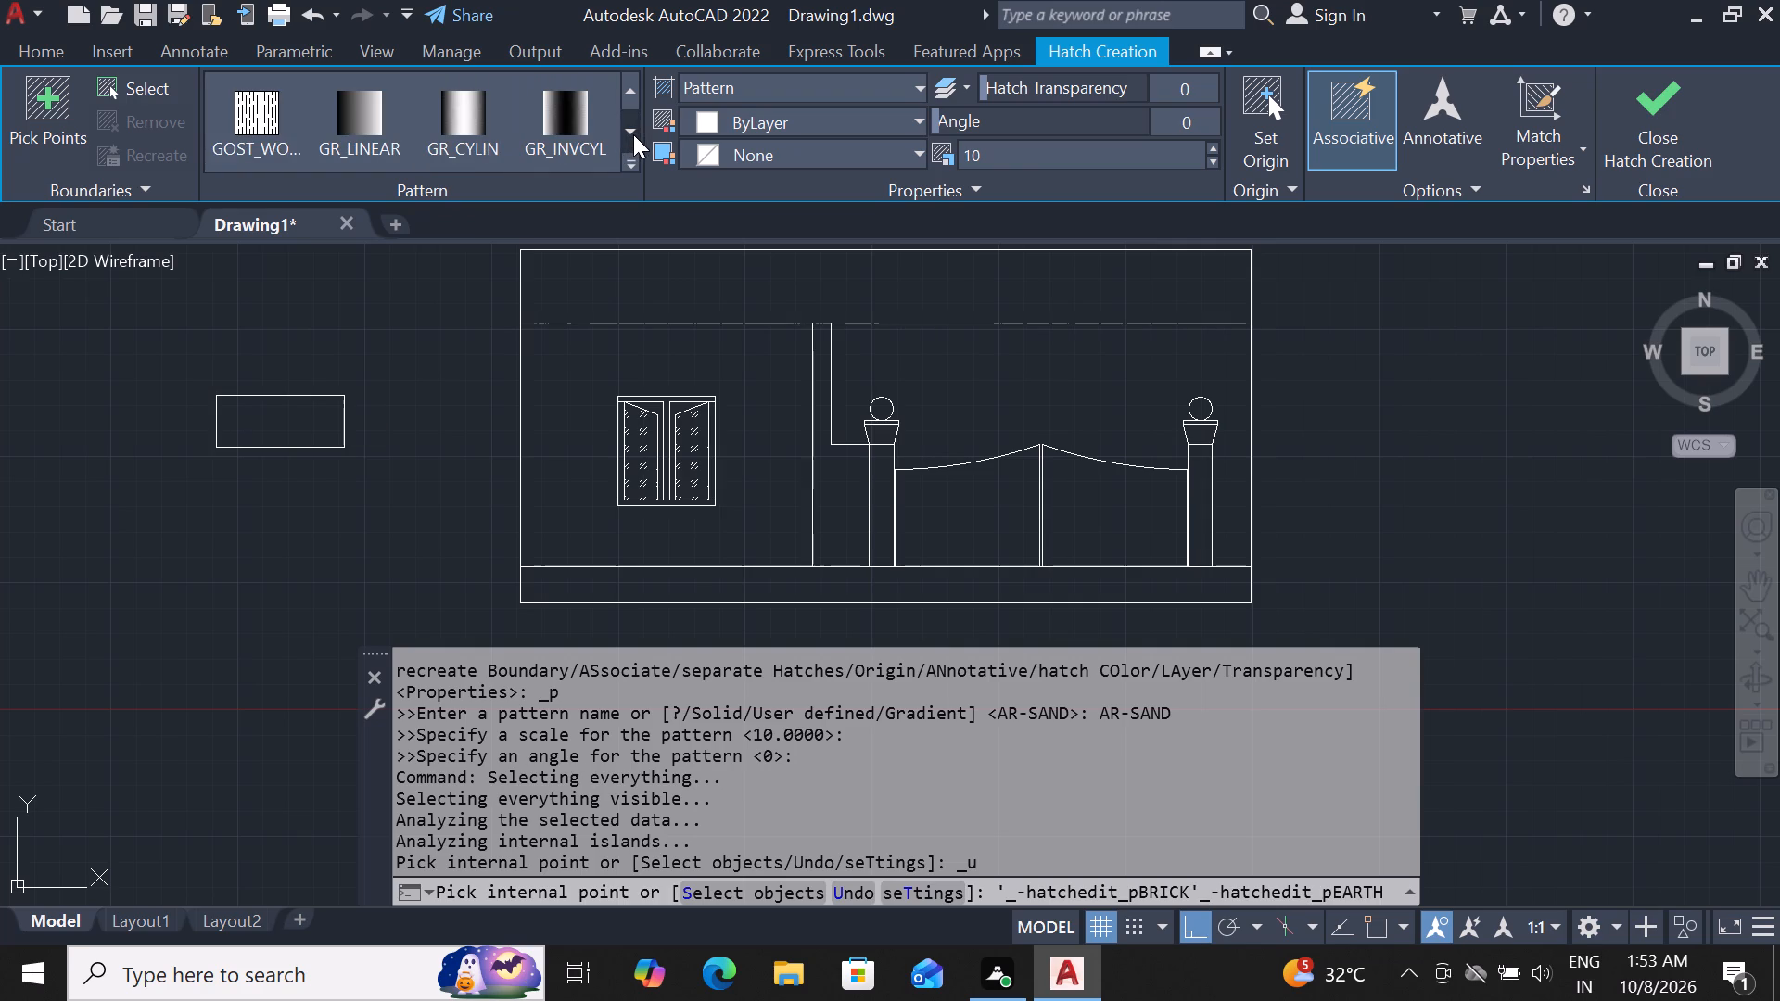
{"action": "left_click", "coordinate": [633, 134]}
{"action": "left_click", "coordinate": [633, 134]}
{"action": "left_click", "coordinate": [633, 134]}
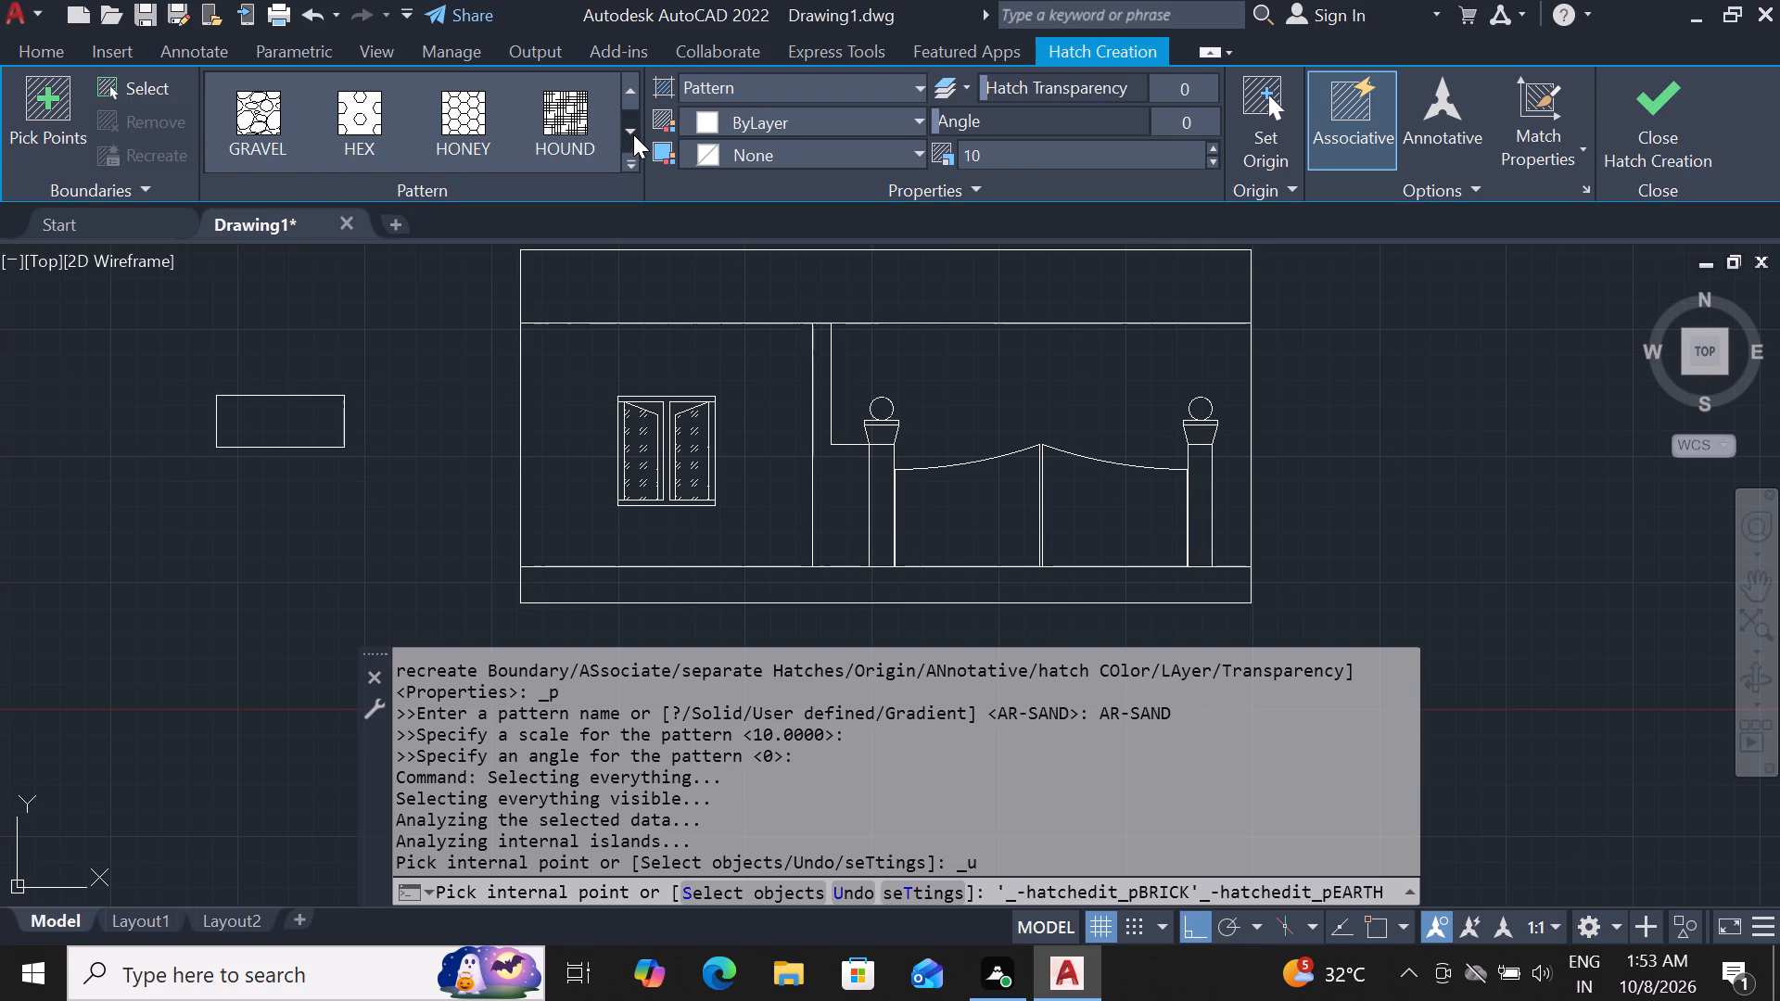
{"action": "left_click", "coordinate": [633, 134]}
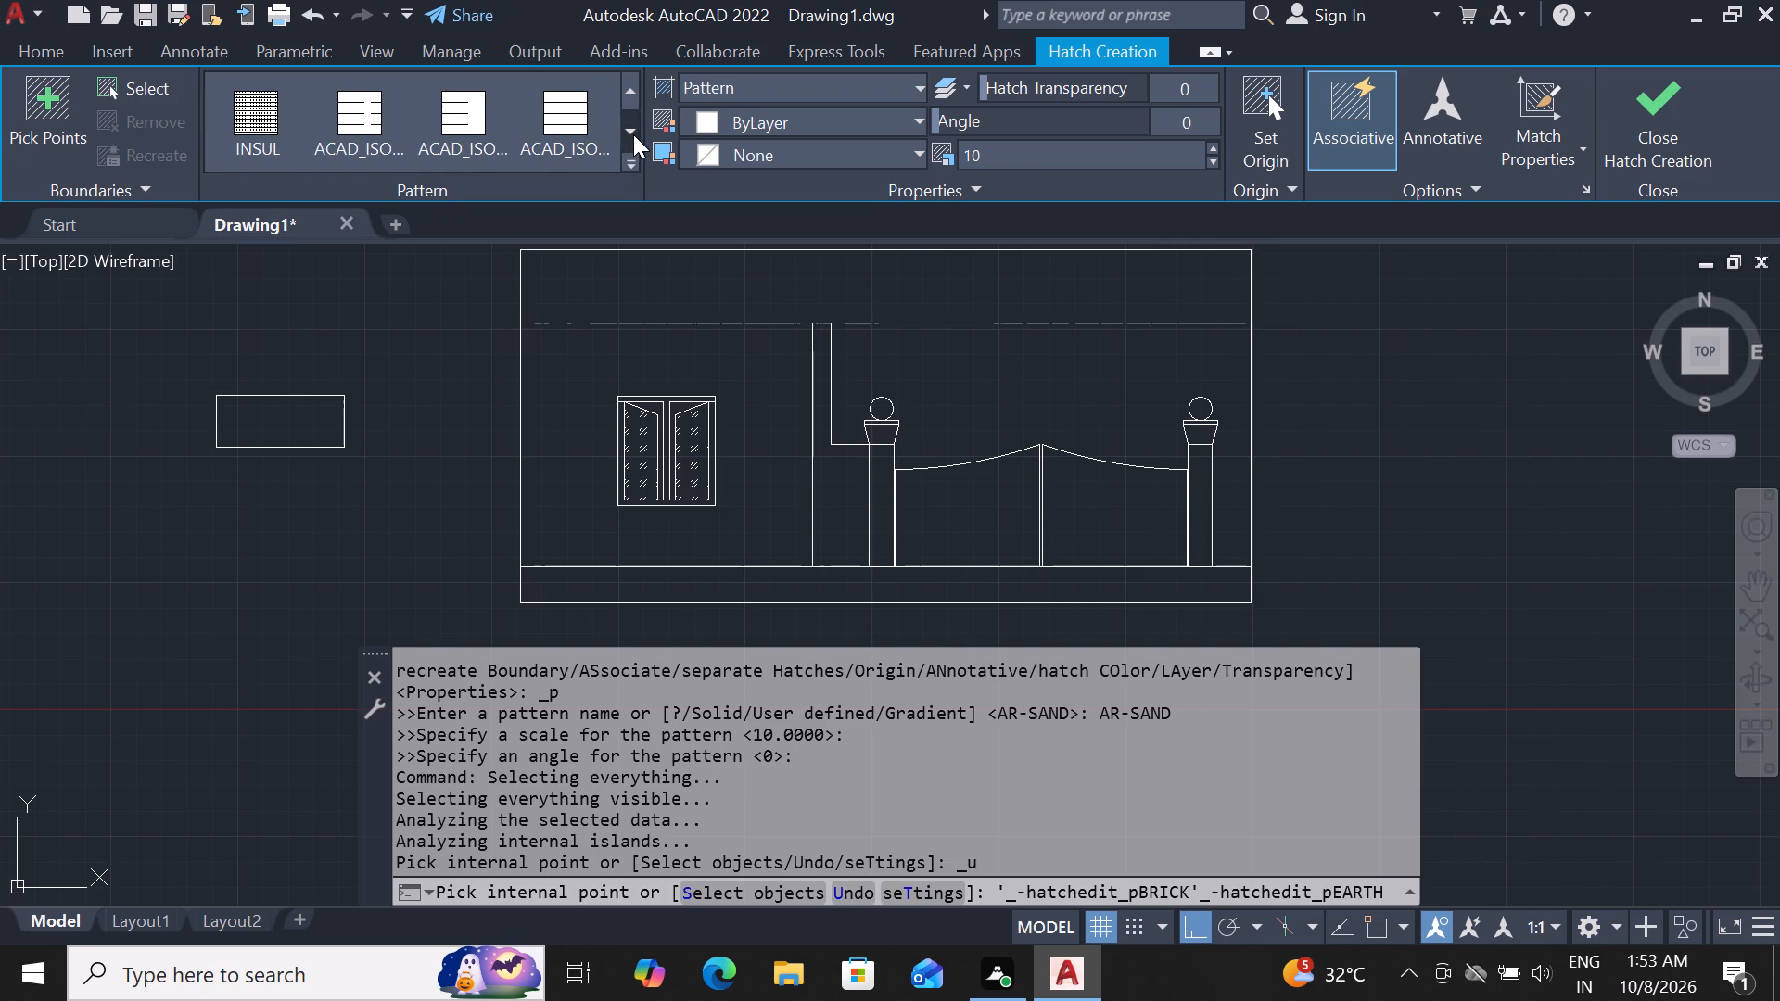
{"action": "left_click", "coordinate": [633, 134]}
{"action": "left_click", "coordinate": [633, 134]}
{"action": "left_click", "coordinate": [633, 134]}
{"action": "left_click", "coordinate": [633, 134]}
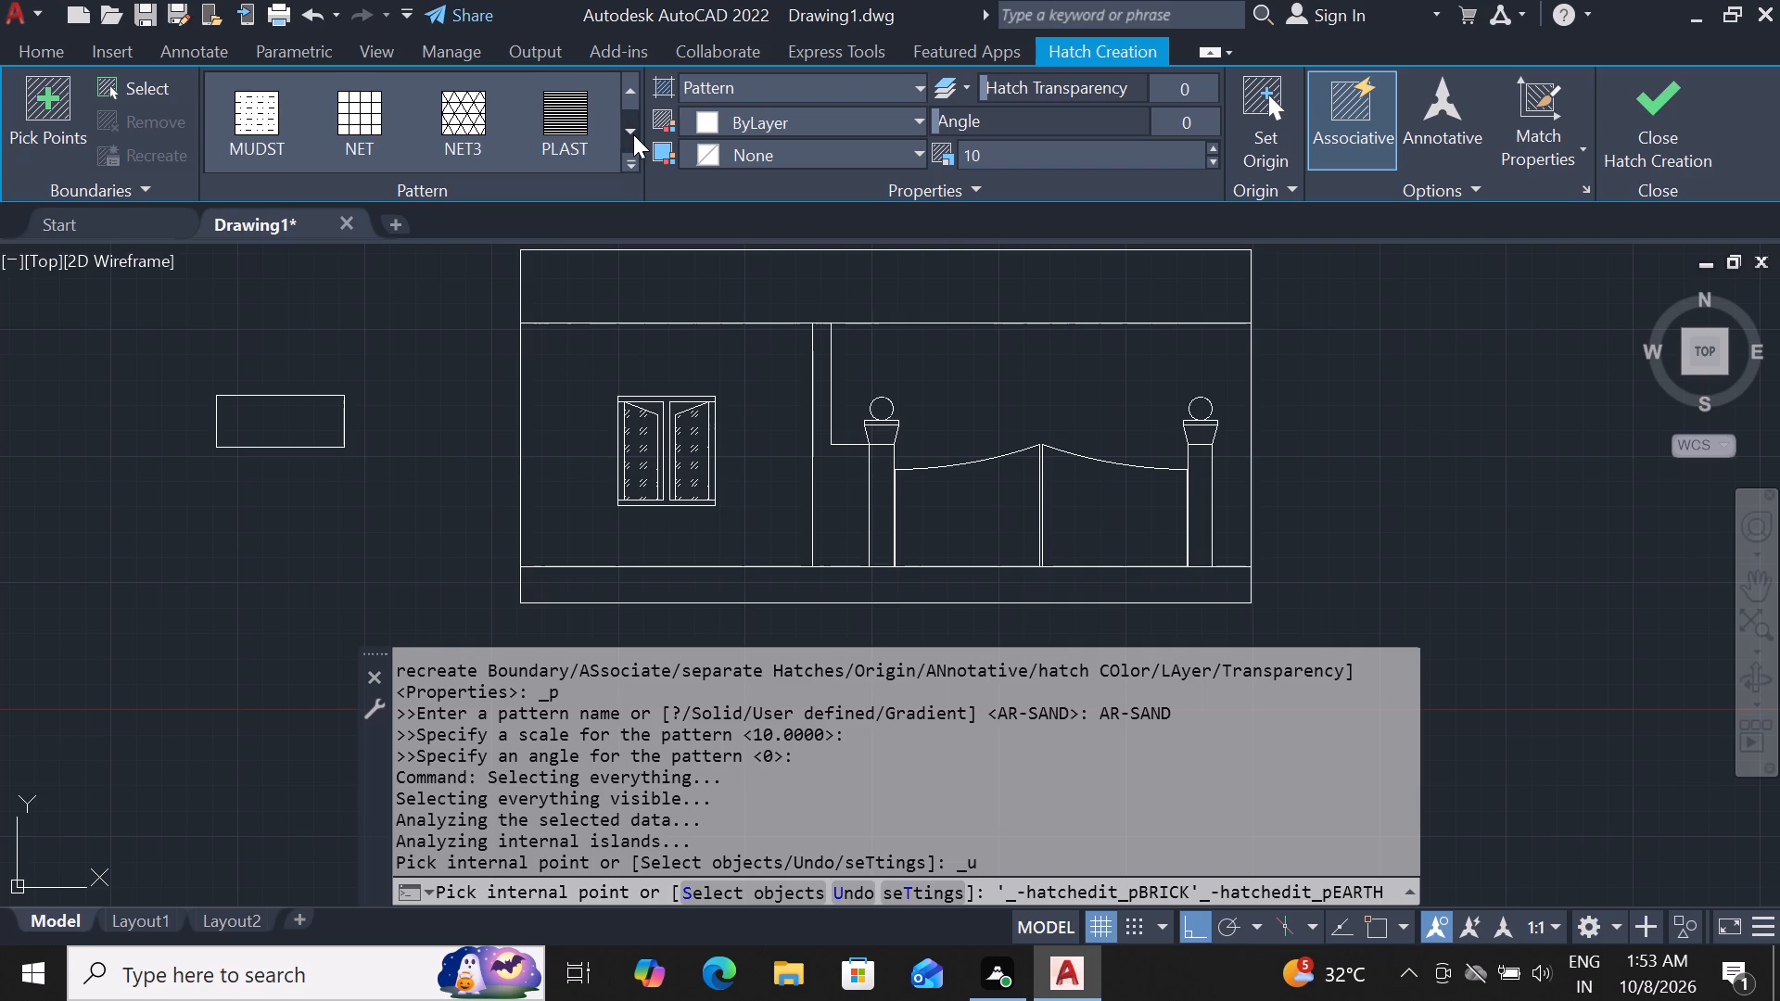
{"action": "left_click", "coordinate": [633, 134]}
{"action": "left_click", "coordinate": [633, 134]}
{"action": "left_click", "coordinate": [633, 134]}
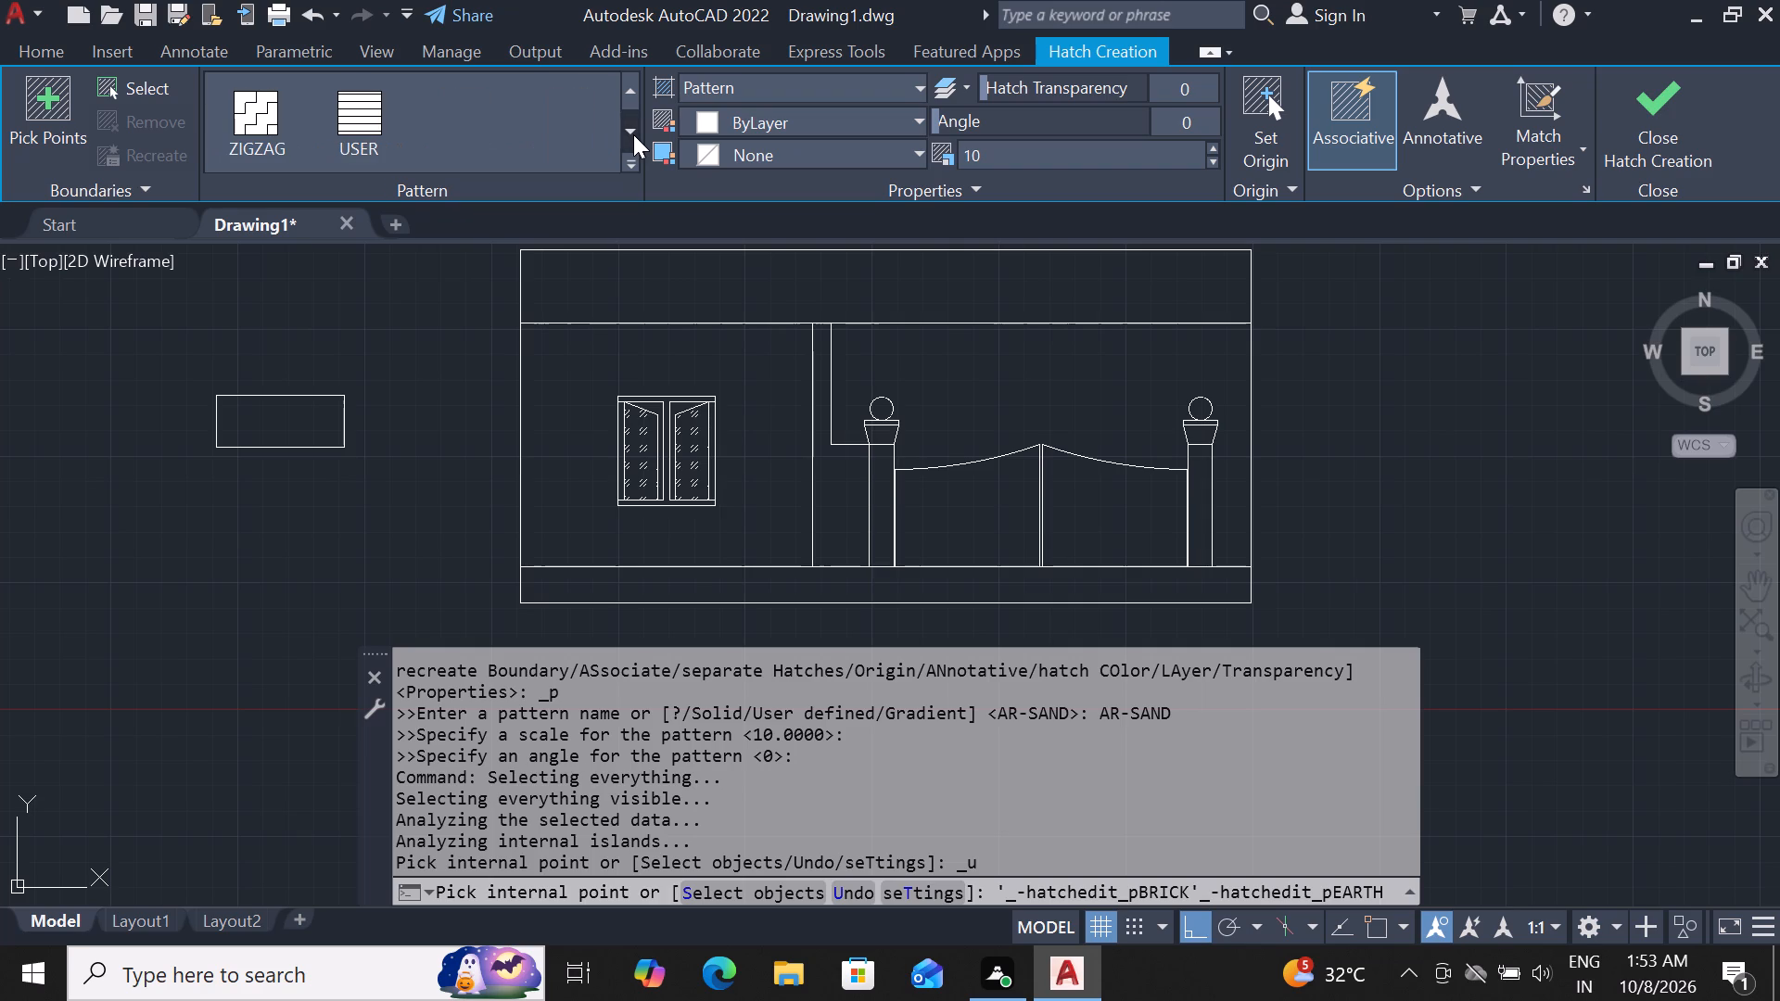
{"action": "left_click", "coordinate": [633, 134]}
{"action": "left_click", "coordinate": [632, 85]}
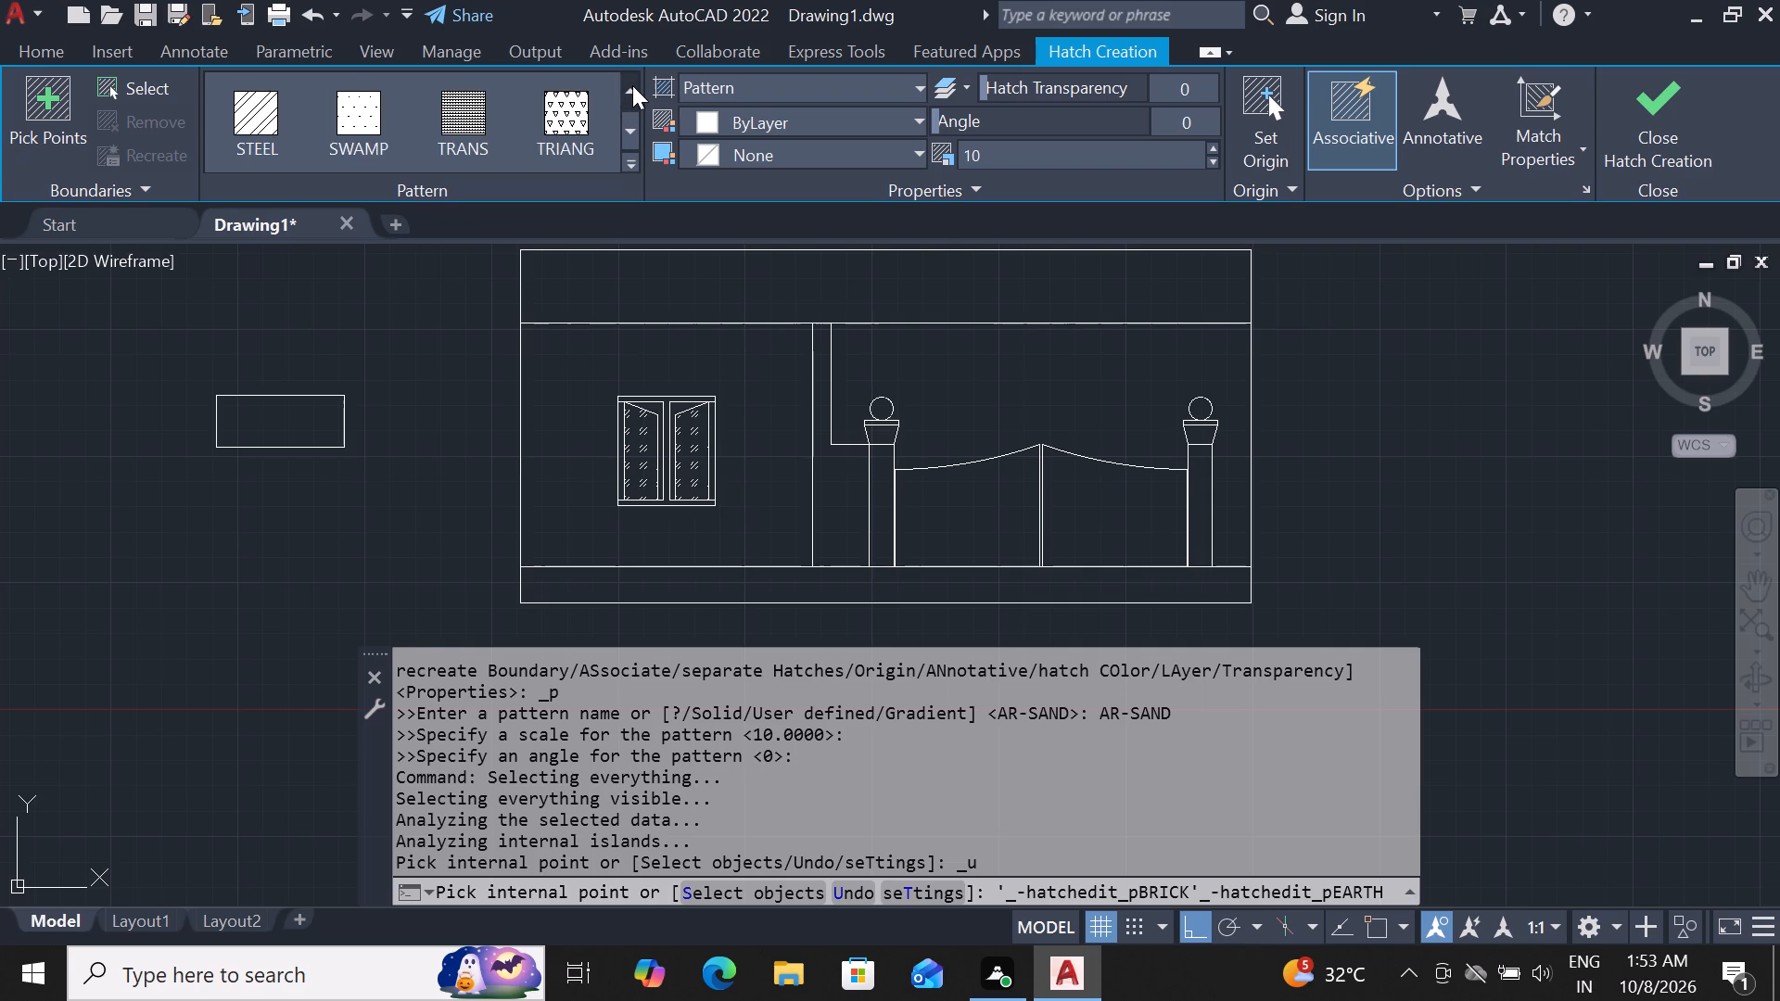
{"action": "left_click", "coordinate": [632, 85]}
{"action": "left_click", "coordinate": [632, 85]}
{"action": "left_click", "coordinate": [632, 85]}
{"action": "left_click", "coordinate": [632, 85]}
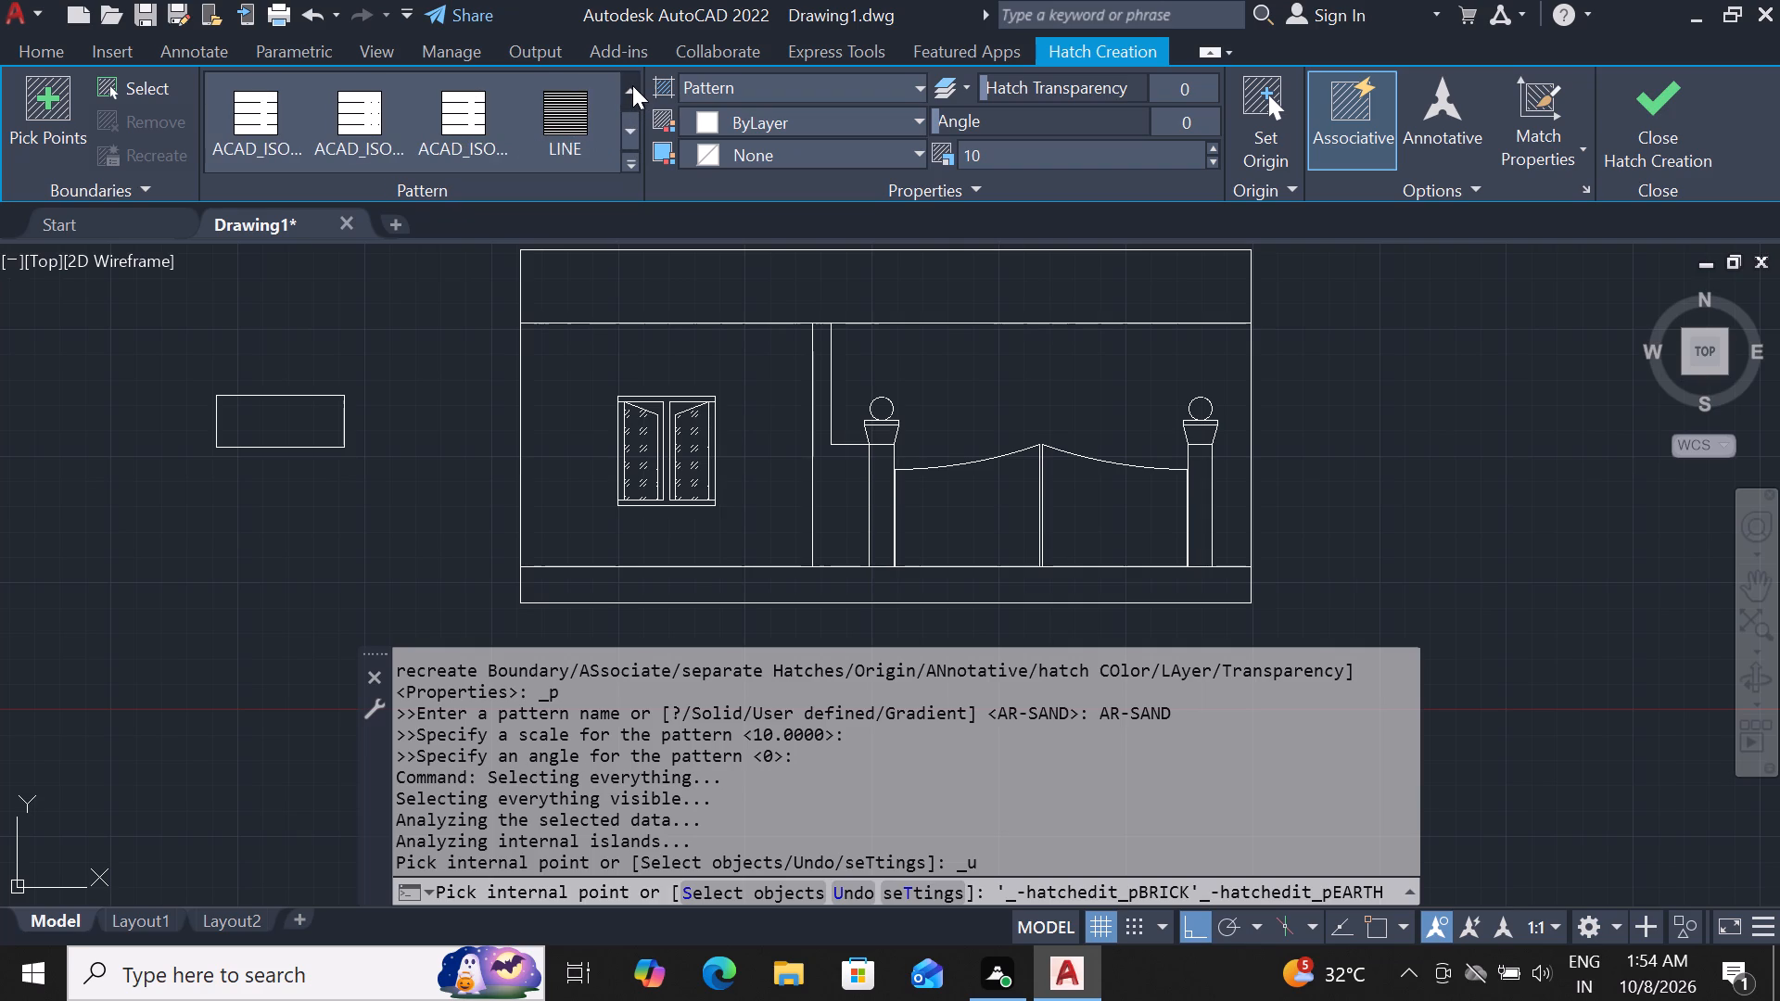
{"action": "left_click", "coordinate": [632, 85]}
{"action": "left_click", "coordinate": [632, 85]}
{"action": "left_click", "coordinate": [632, 85]}
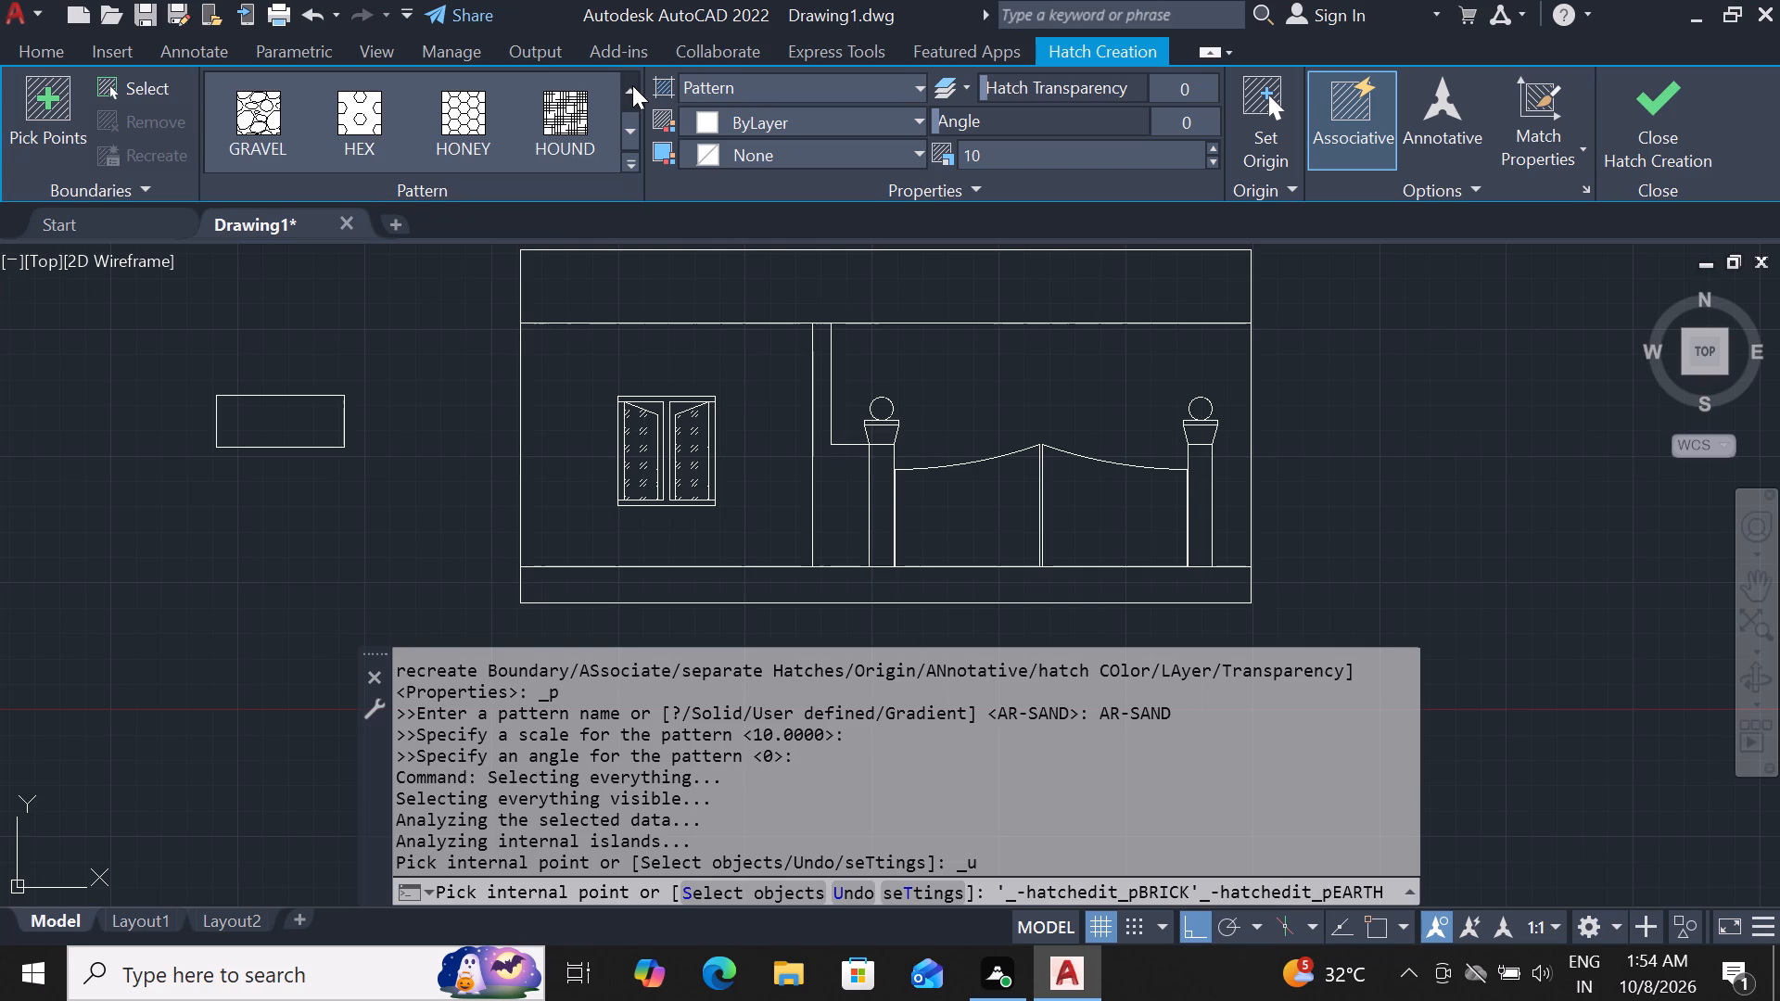
Hatch the test rectangle with the HEX pattern at scale 10 and angle 0.
{"action": "left_click", "coordinate": [351, 123]}
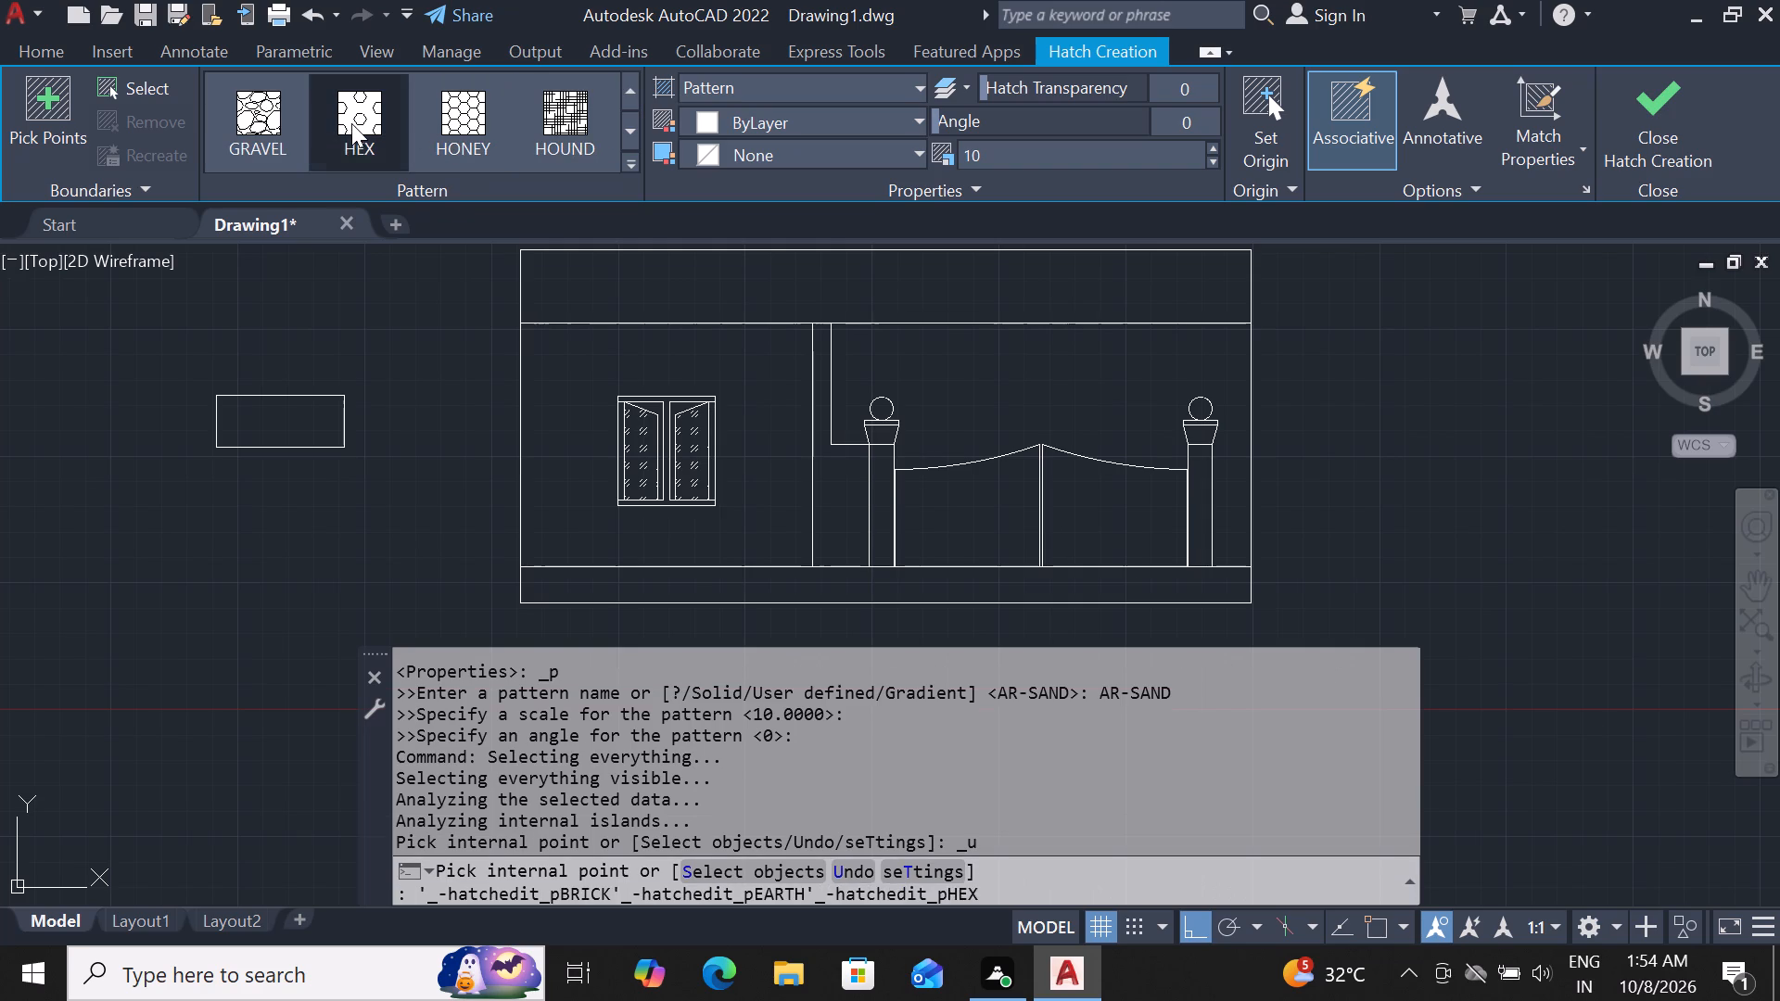
{"action": "left_click", "coordinate": [260, 413]}
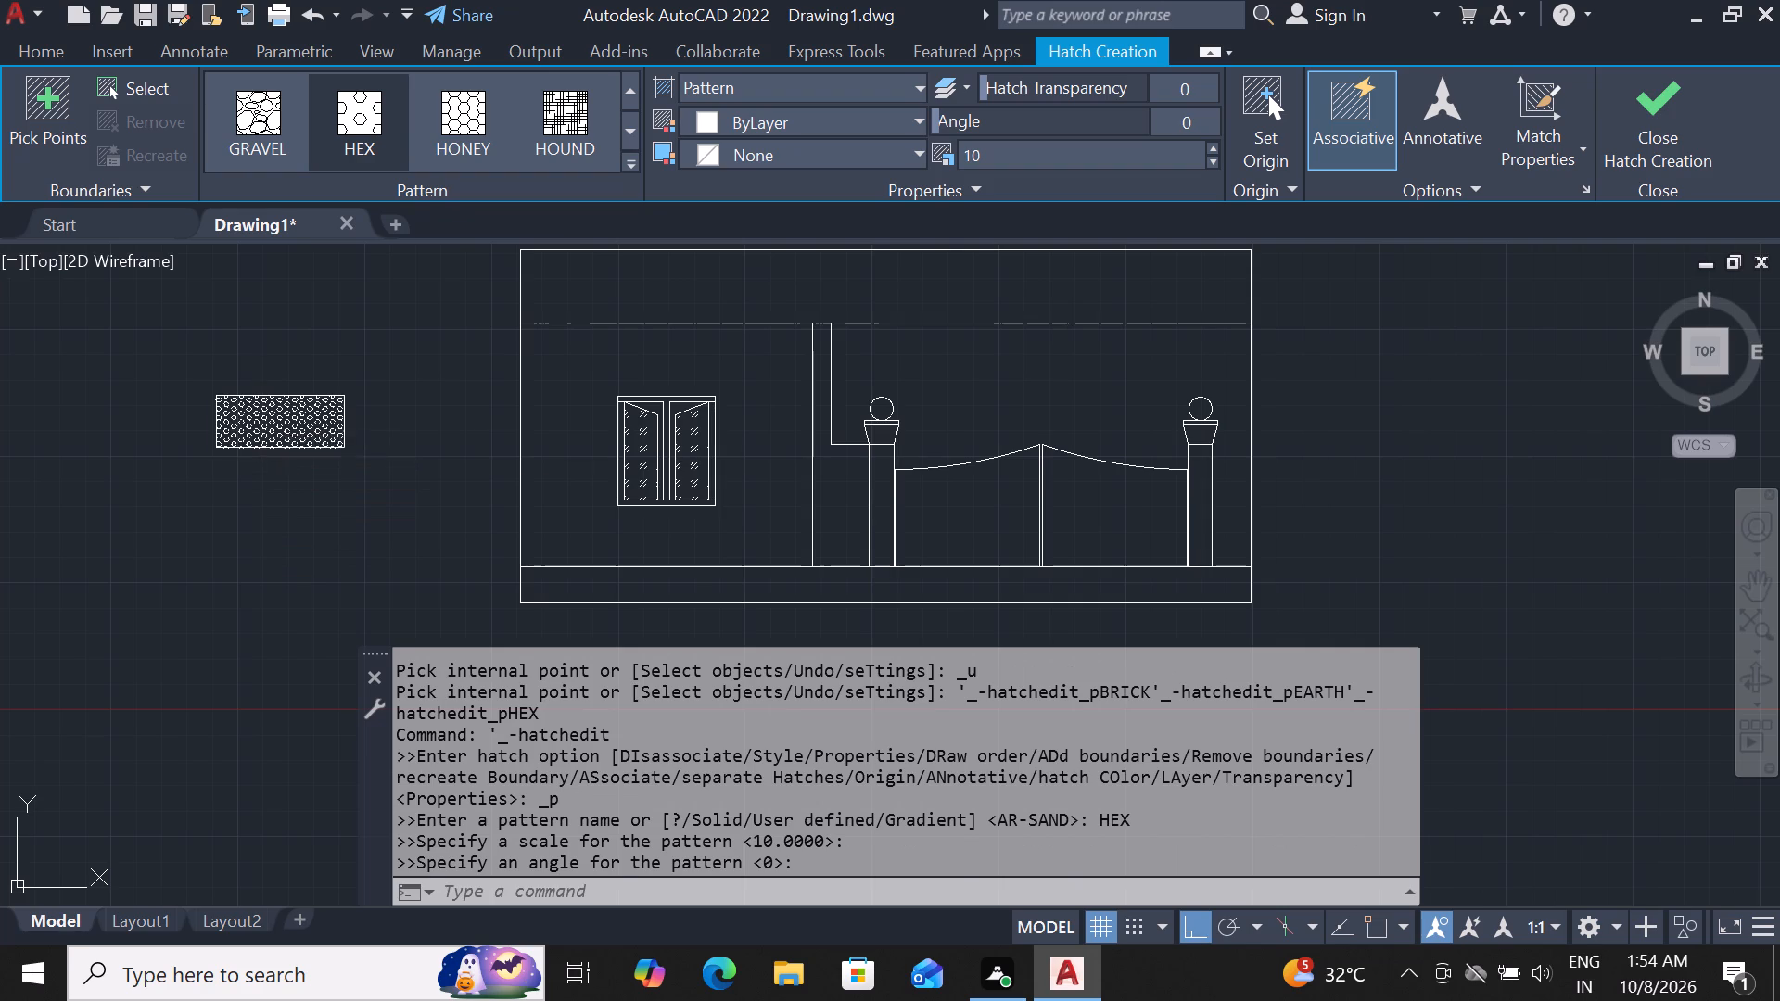
{"action": "scroll", "coordinate": [261, 442], "scroll_direction": "up", "scroll_amount": 3}
Apply the same HEX hatch to the long horizontal band along the top of the front elevation.
{"action": "scroll", "coordinate": [266, 426], "scroll_direction": "down", "scroll_amount": 5}
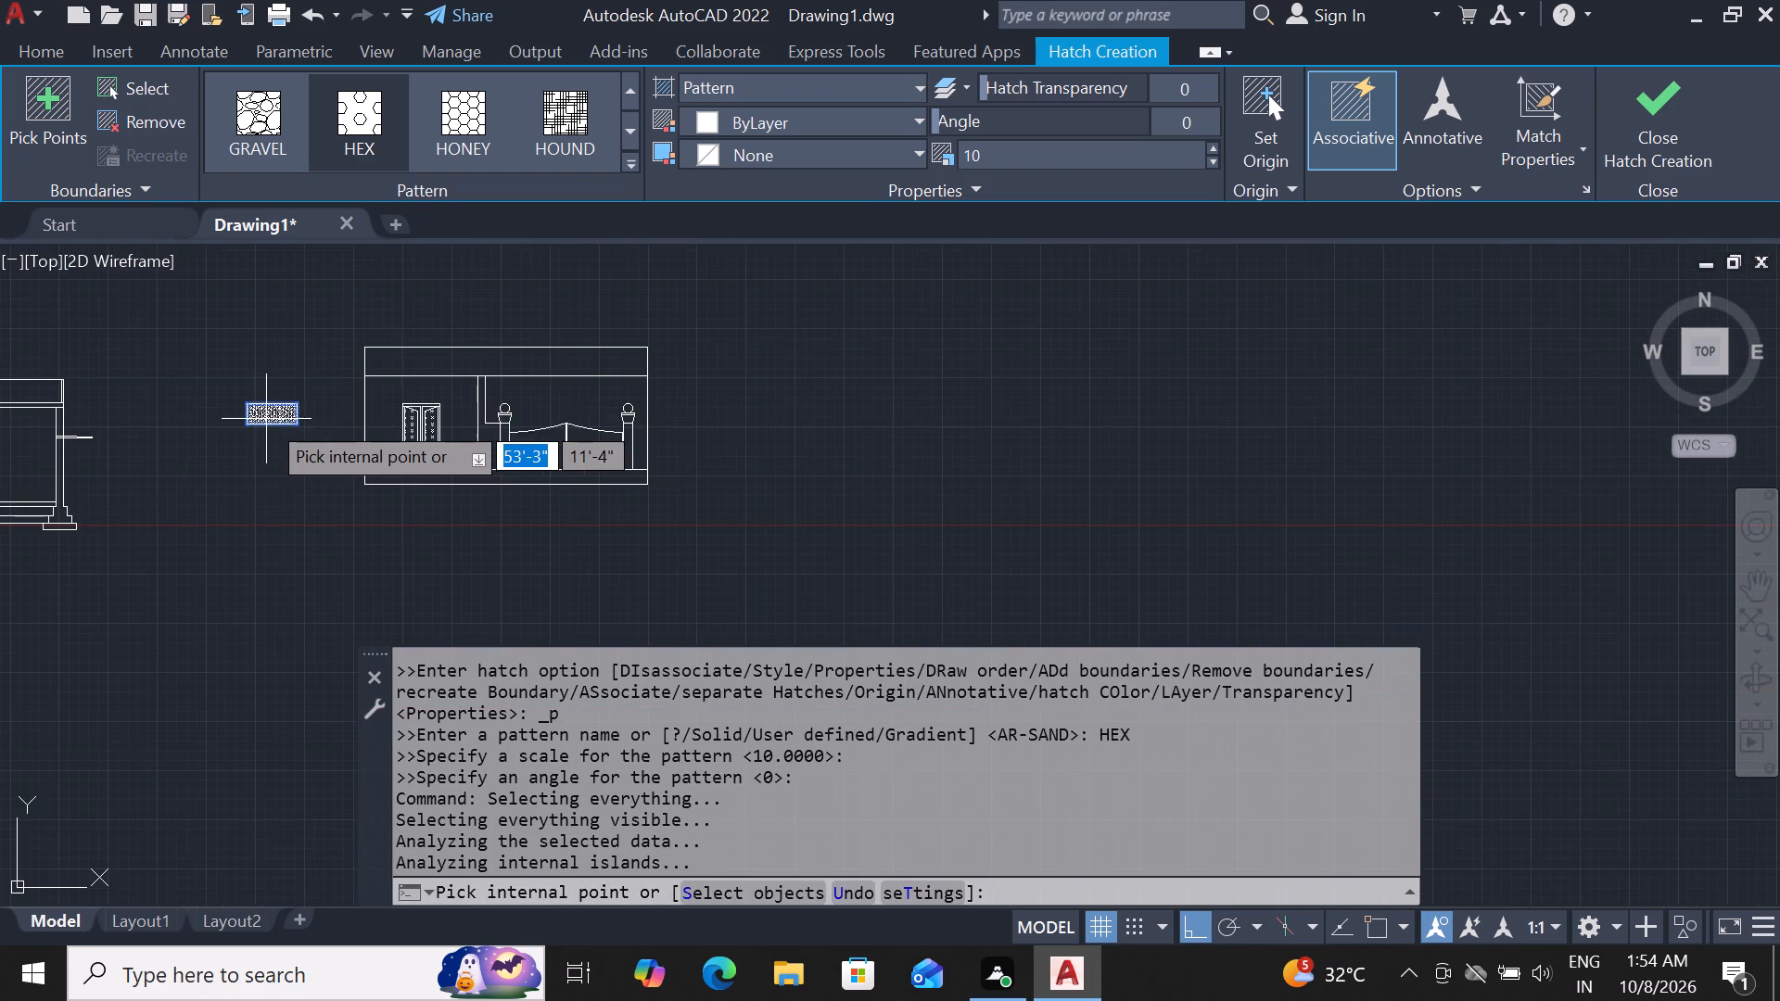
{"action": "scroll", "coordinate": [462, 362], "scroll_direction": "up", "scroll_amount": 3}
{"action": "left_click", "coordinate": [462, 362]}
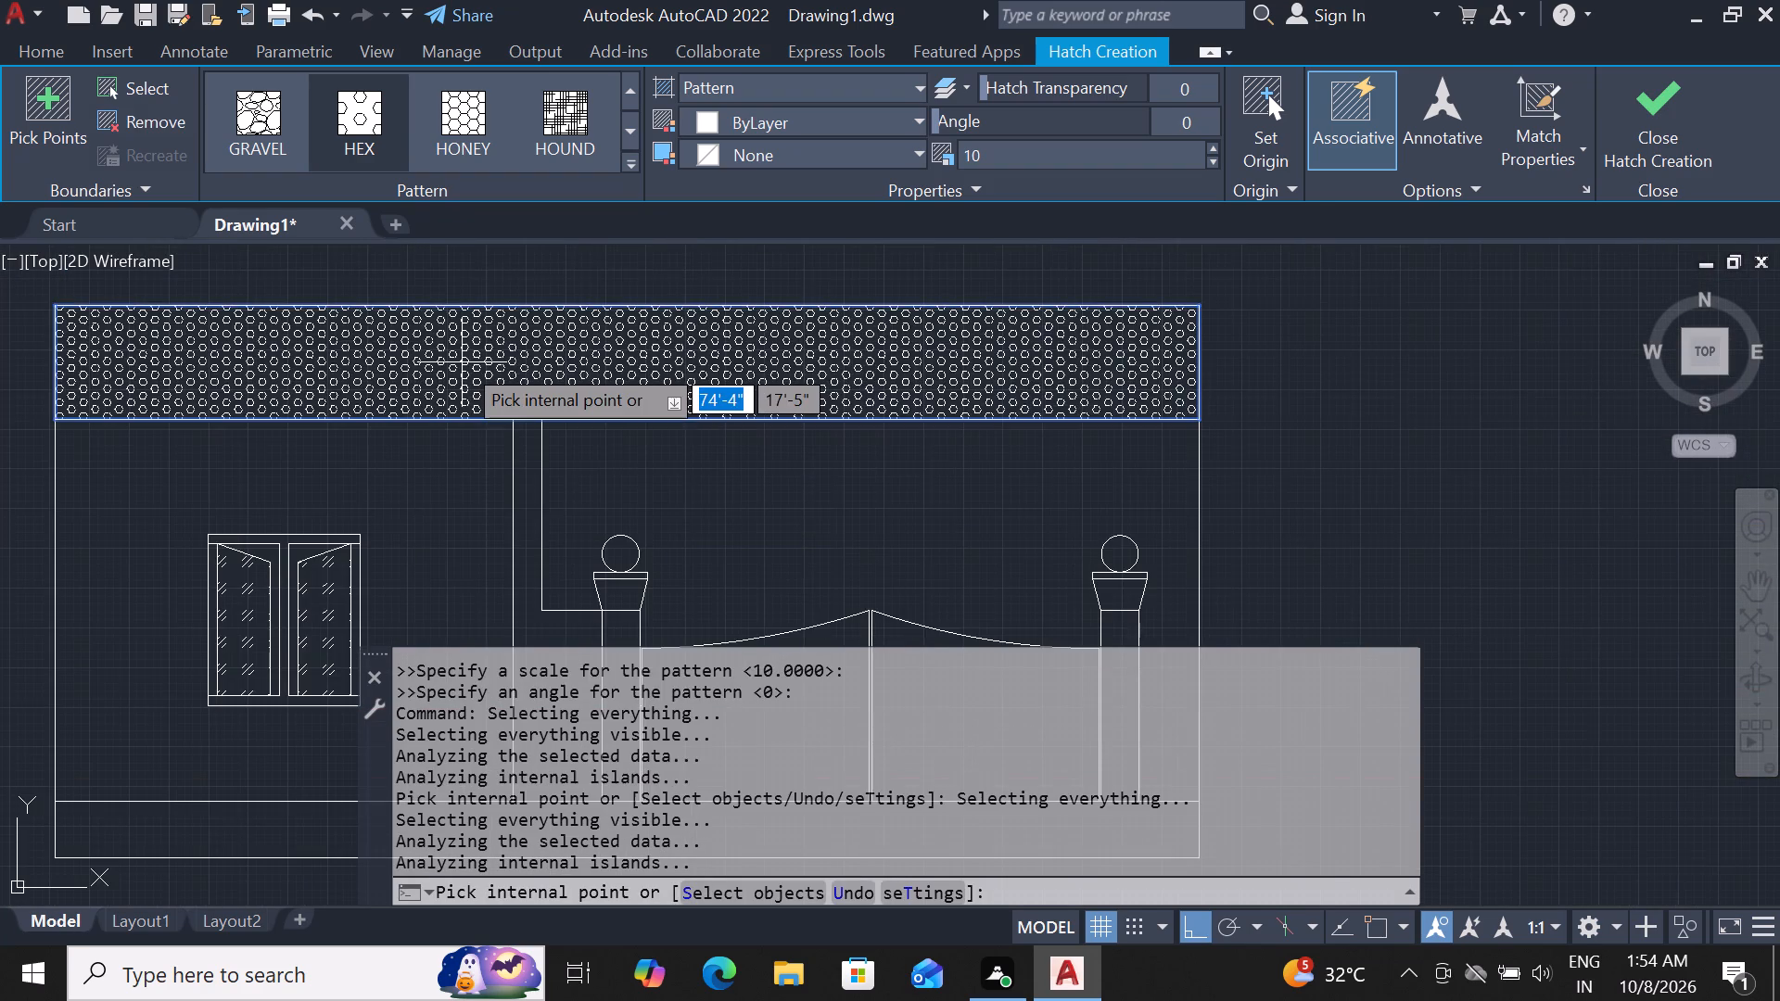
Look through the remaining hatch patterns to the end of the gallery and back to BRSTONE, CLAY and CORK.
{"action": "scroll", "coordinate": [462, 362], "scroll_direction": "down", "scroll_amount": 3}
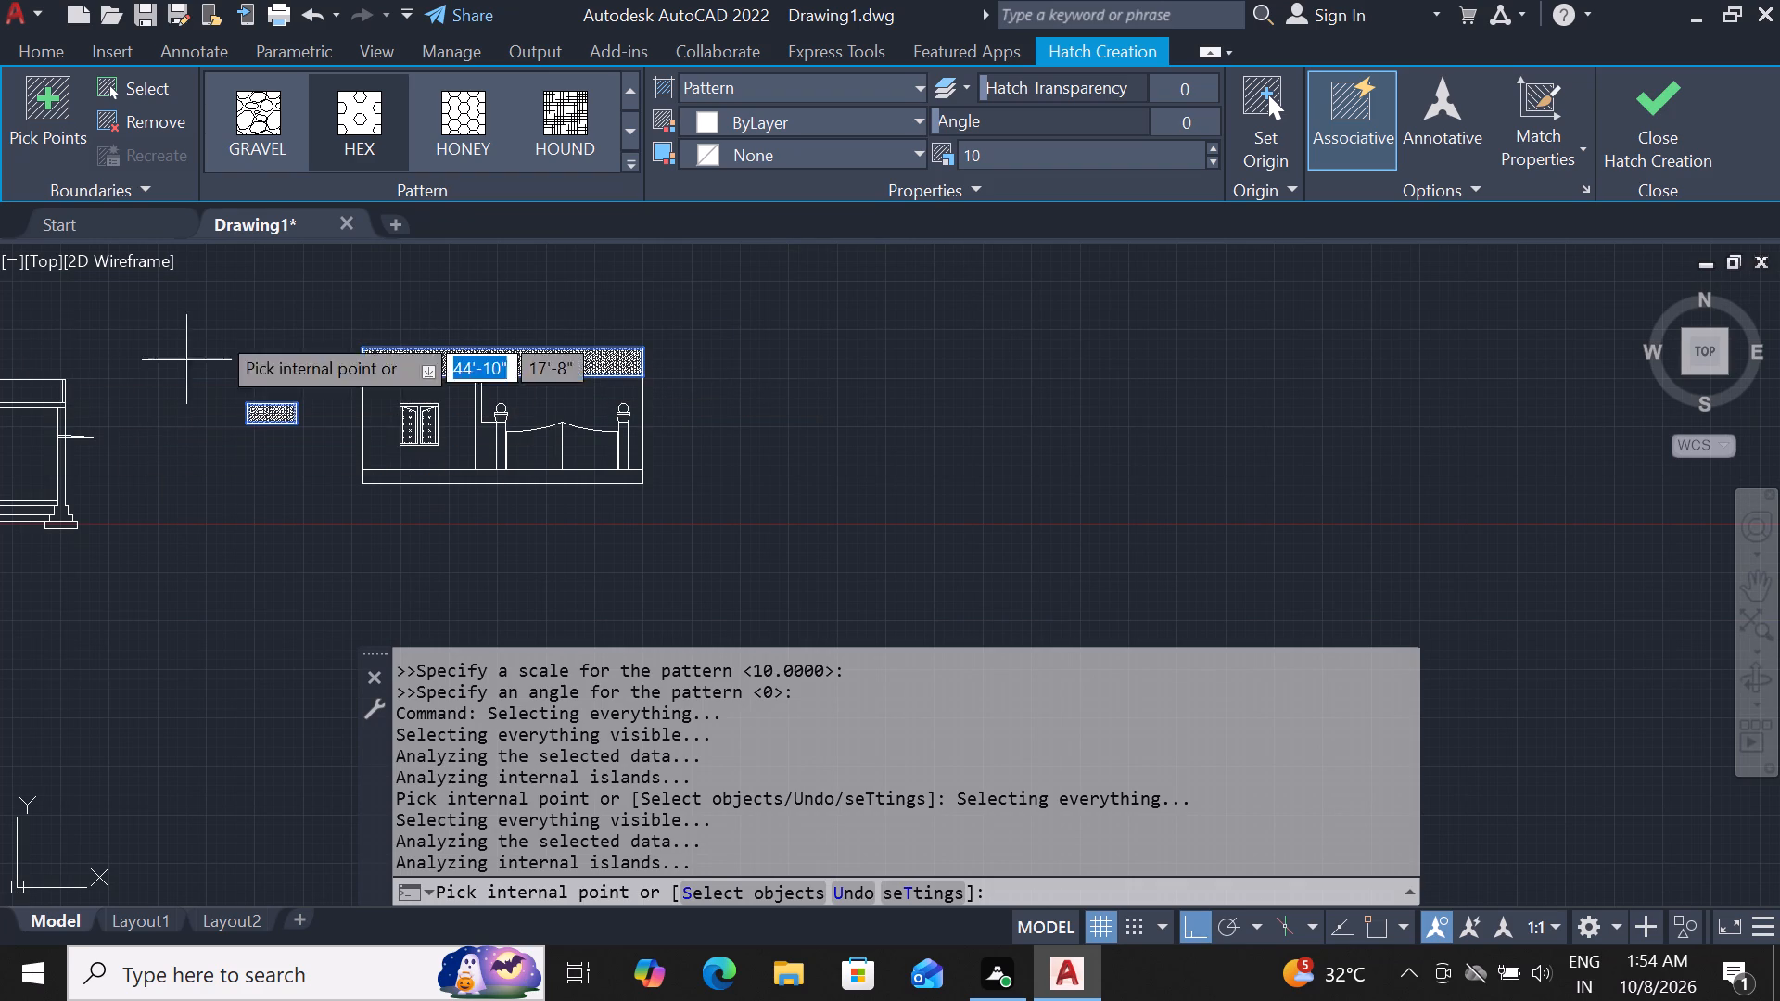
{"action": "left_click", "coordinate": [627, 135]}
{"action": "left_click", "coordinate": [627, 135]}
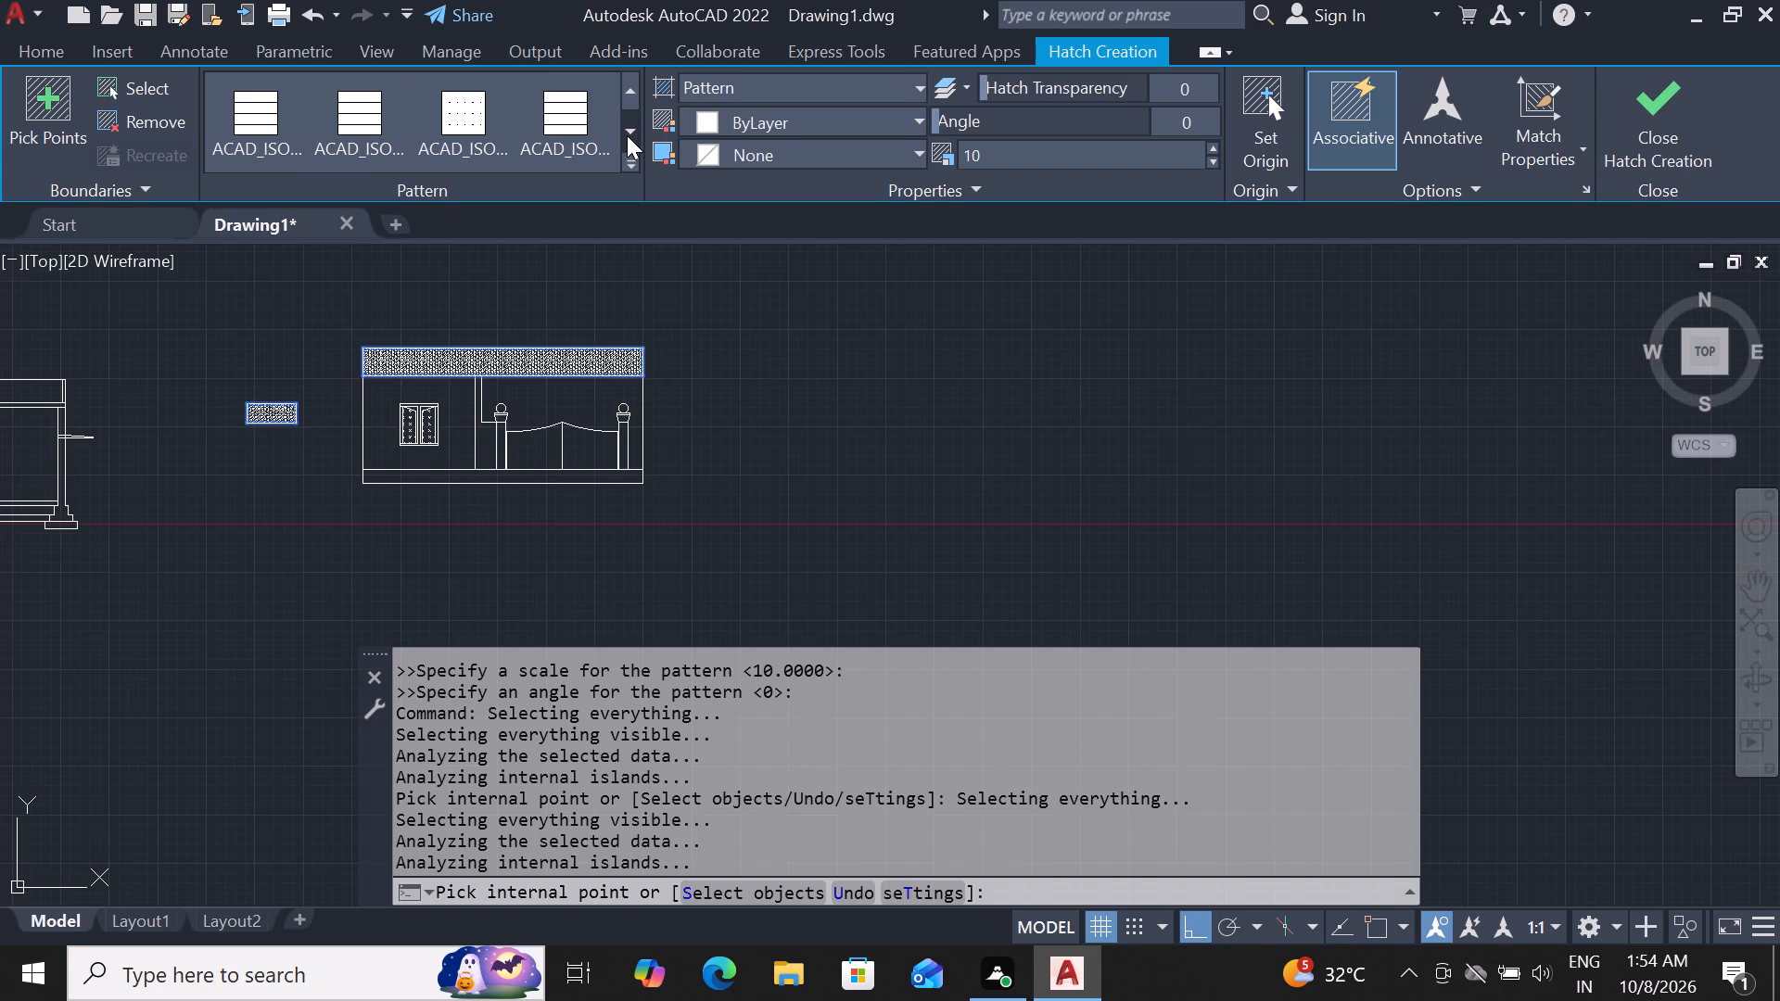
{"action": "left_click", "coordinate": [627, 135]}
{"action": "left_click", "coordinate": [627, 135]}
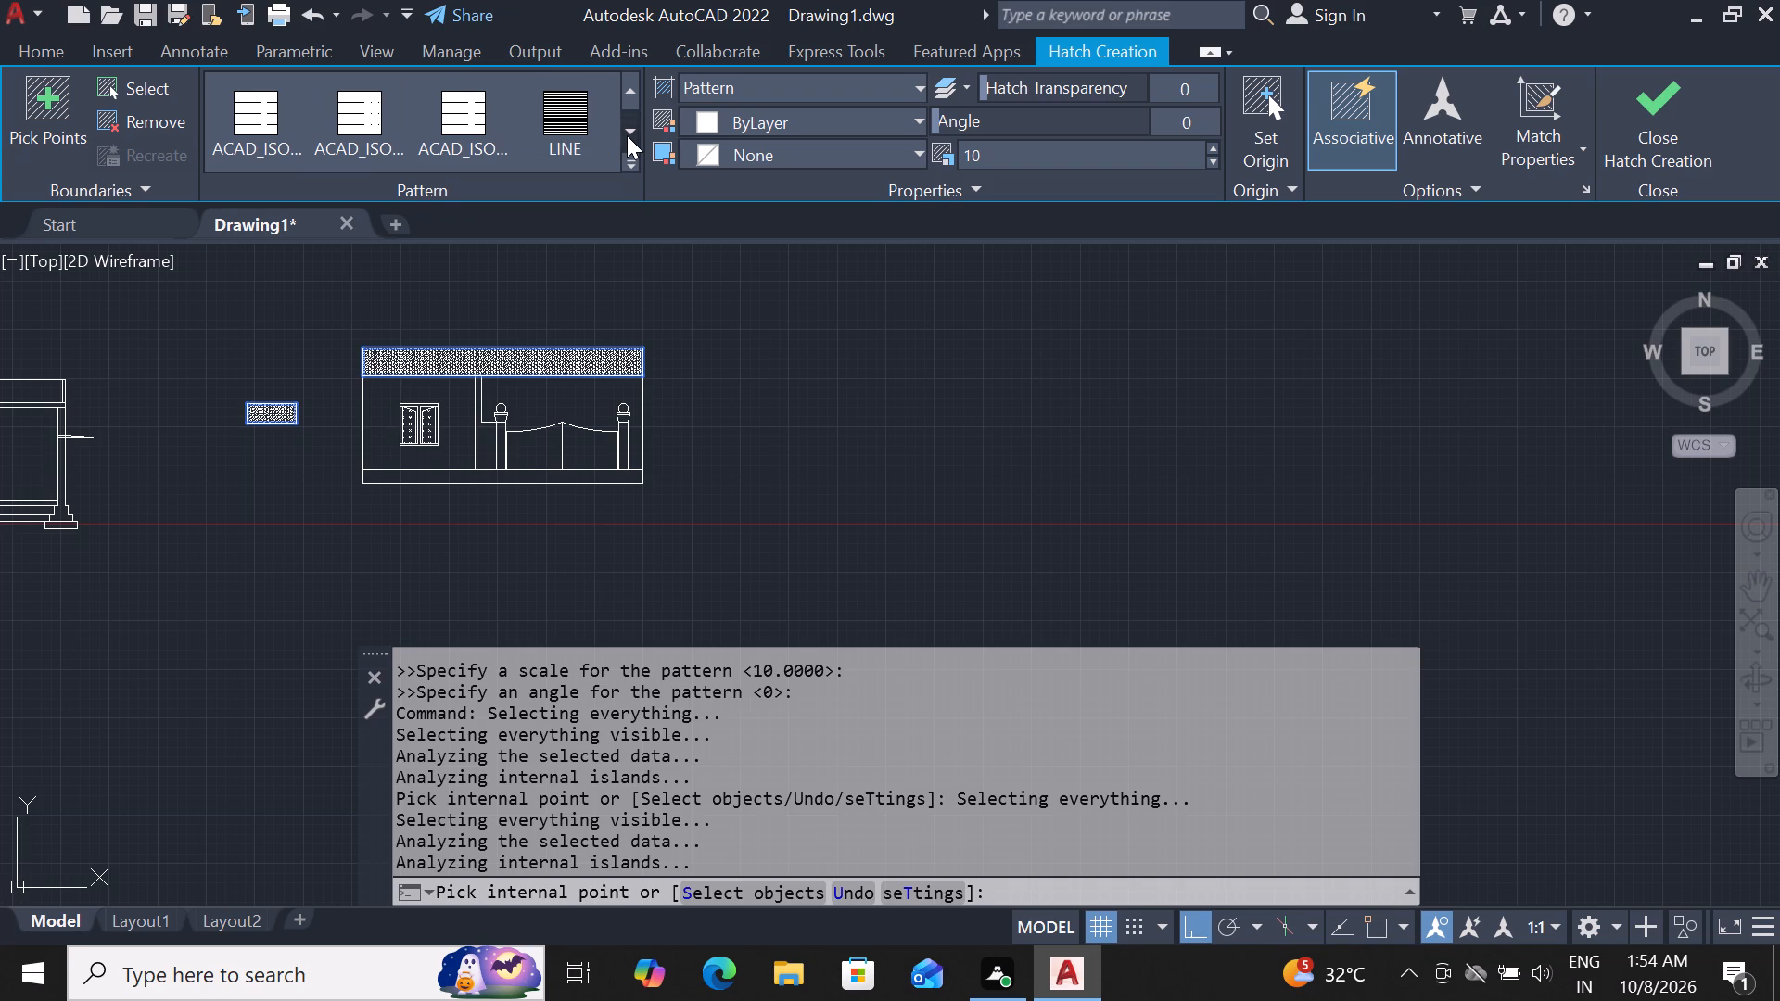
{"action": "left_click", "coordinate": [627, 135]}
{"action": "left_click", "coordinate": [627, 135]}
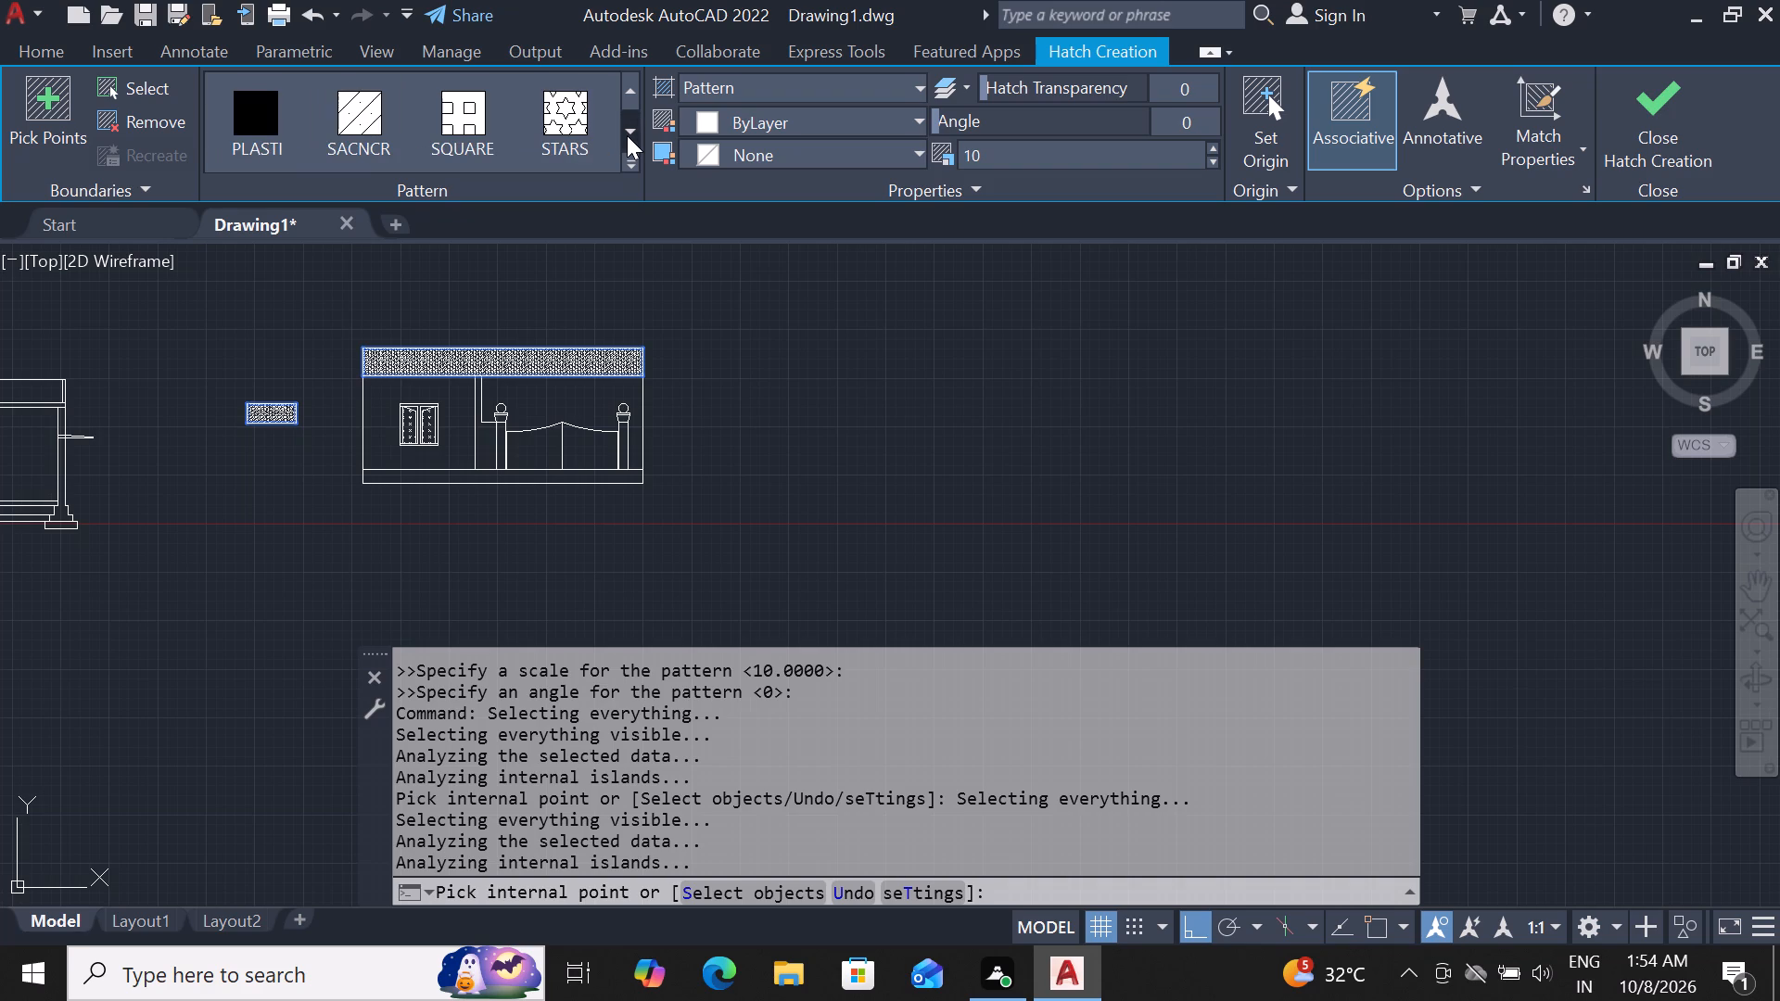
{"action": "left_click", "coordinate": [627, 135]}
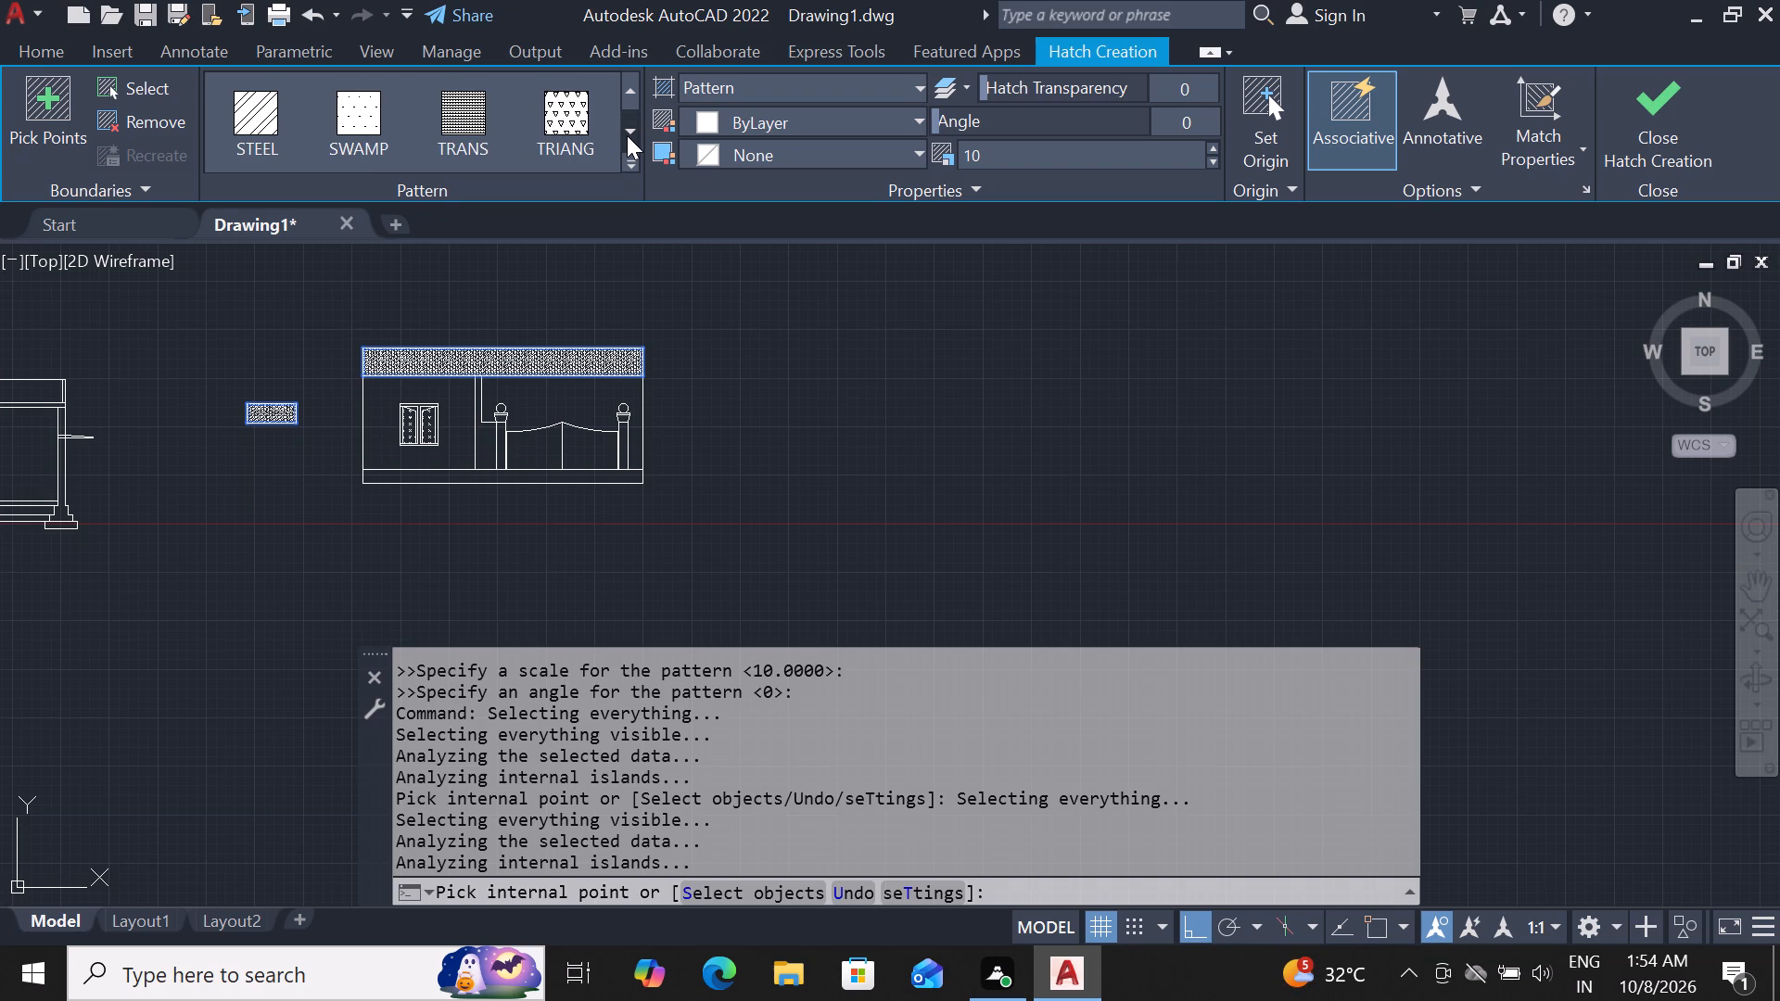
{"action": "left_click", "coordinate": [627, 135]}
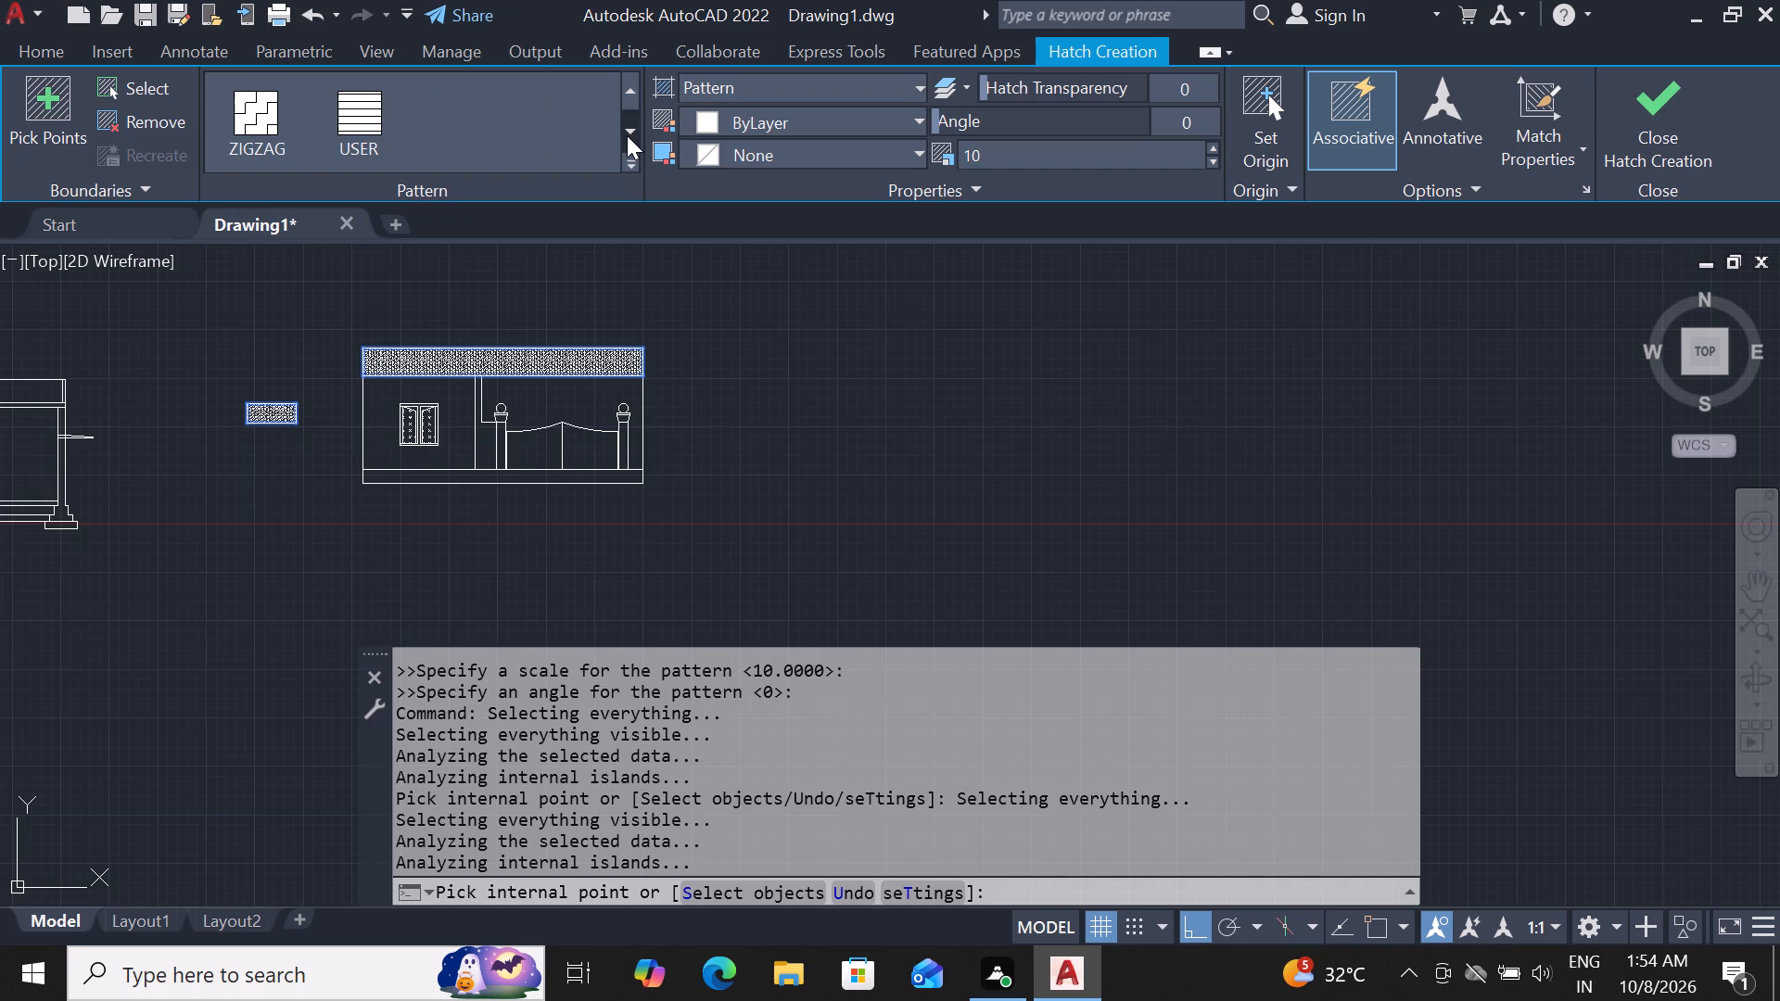
{"action": "left_click", "coordinate": [627, 135]}
{"action": "left_click", "coordinate": [627, 135]}
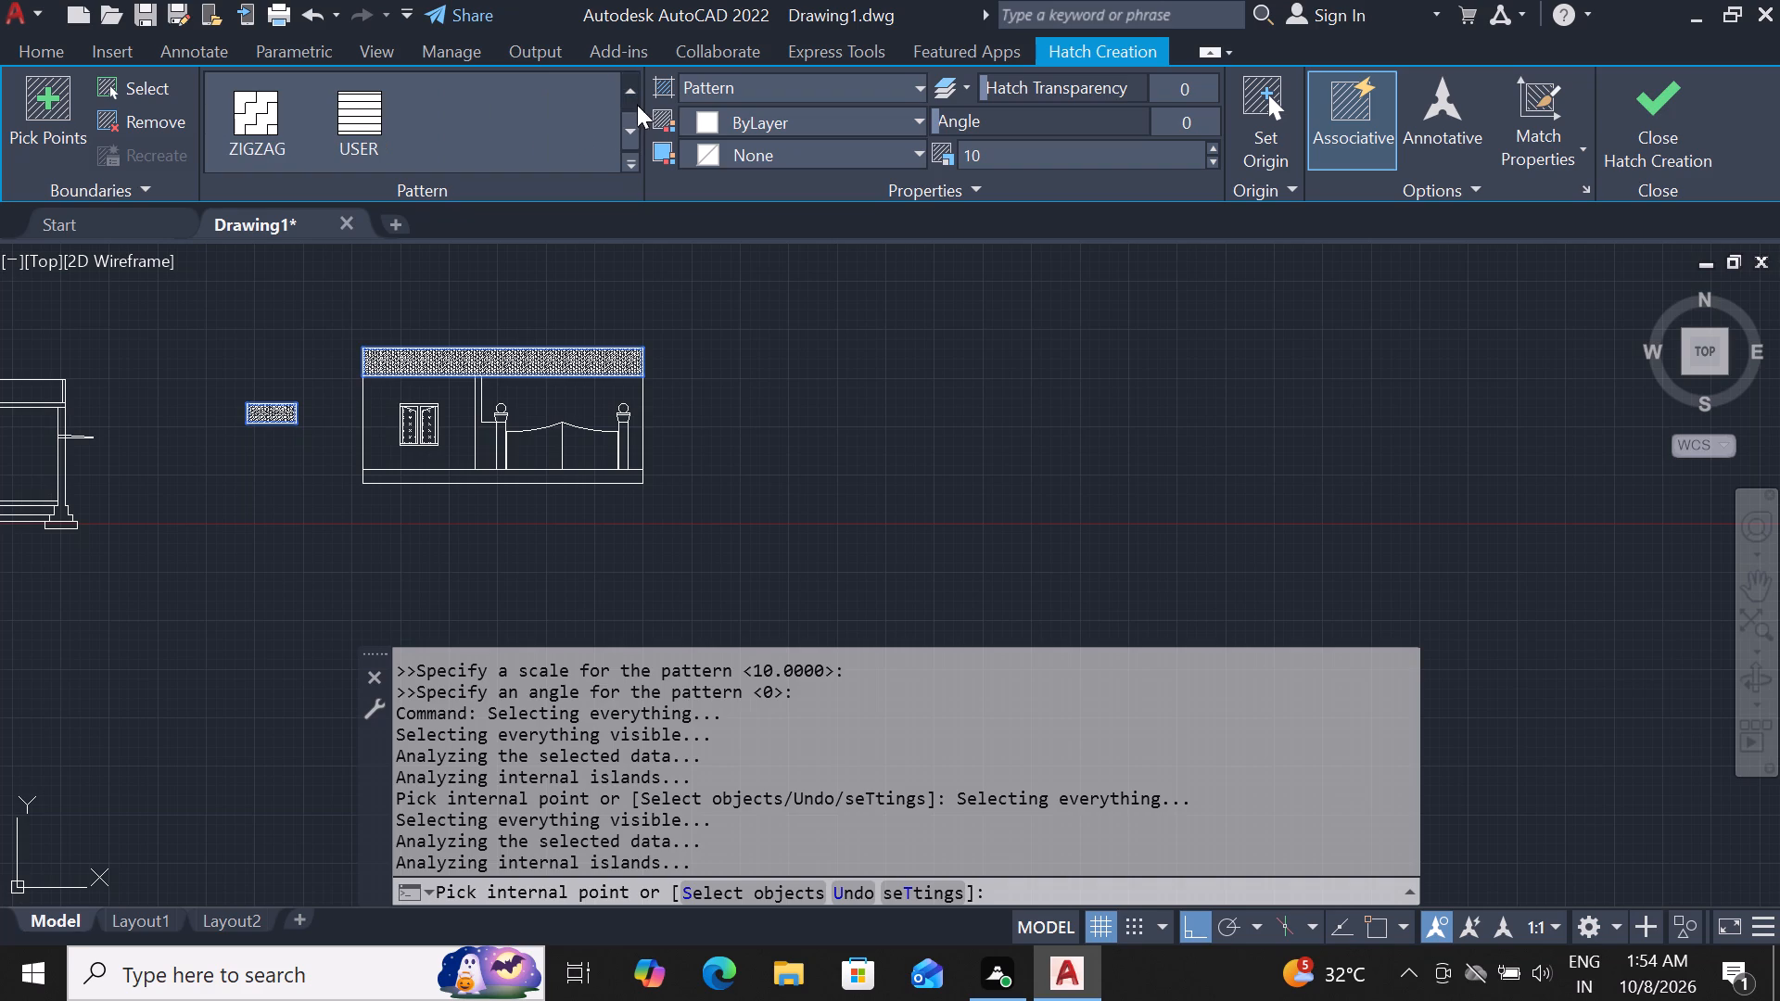
{"action": "double_click", "coordinate": [627, 84]}
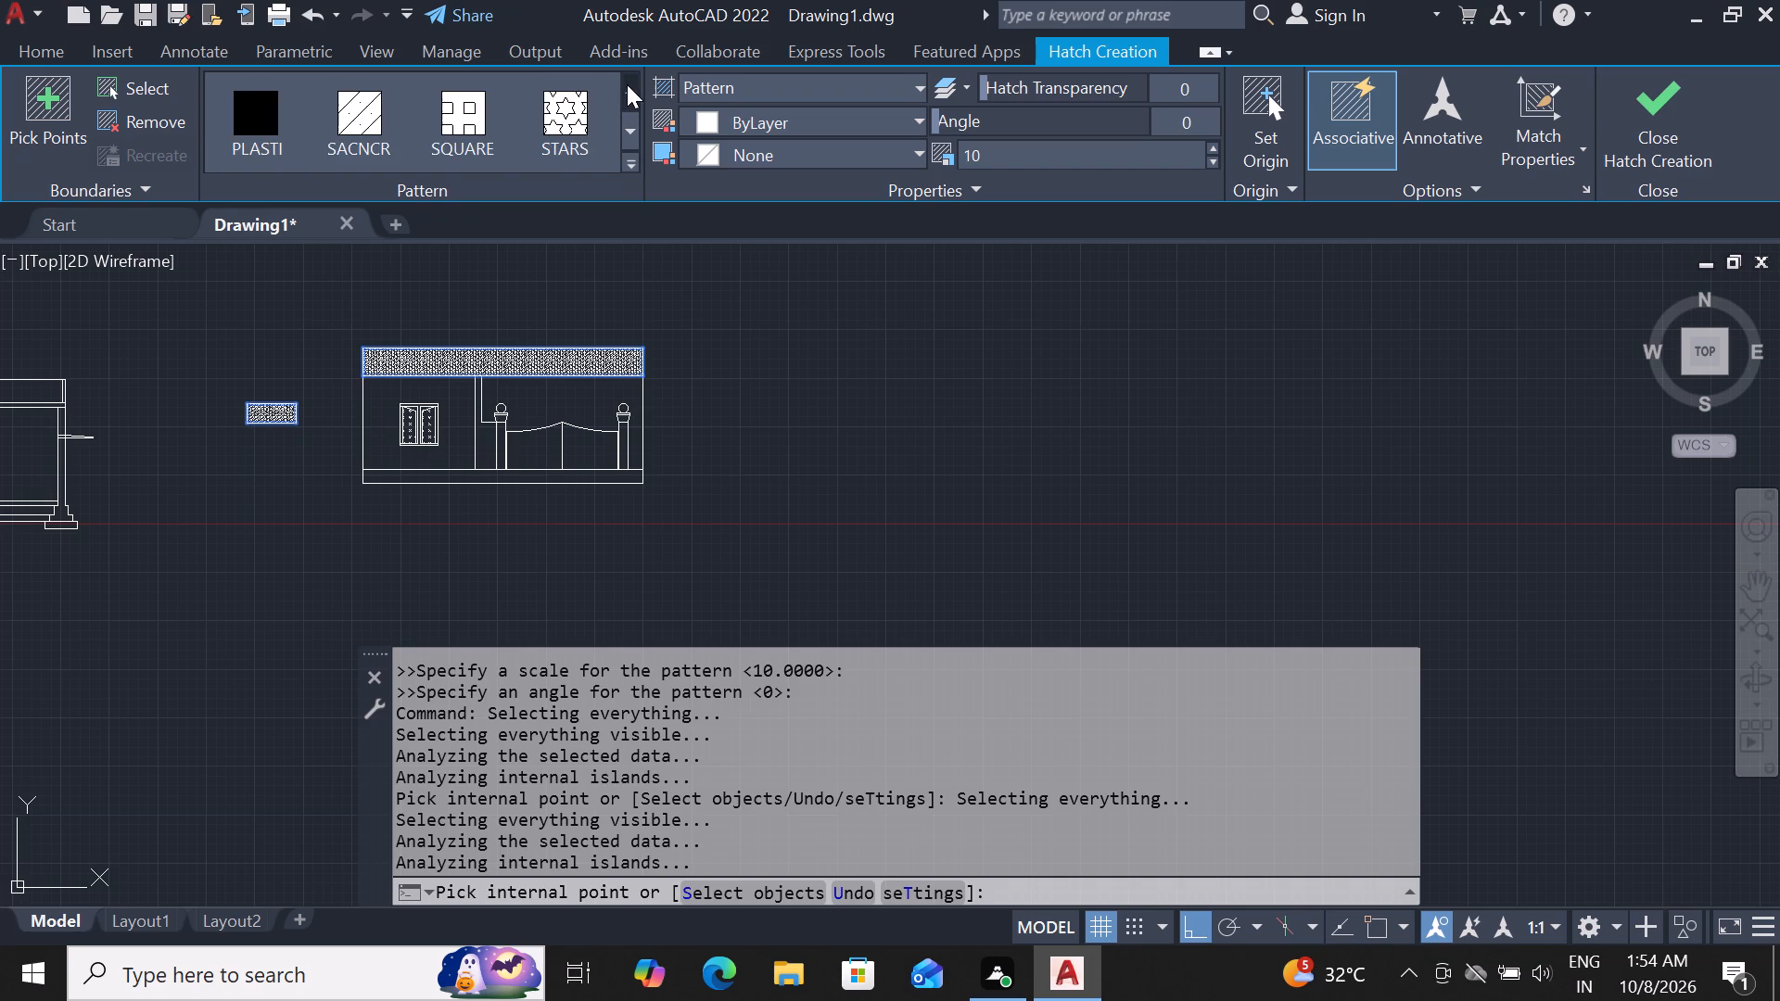
{"action": "left_click", "coordinate": [627, 84]}
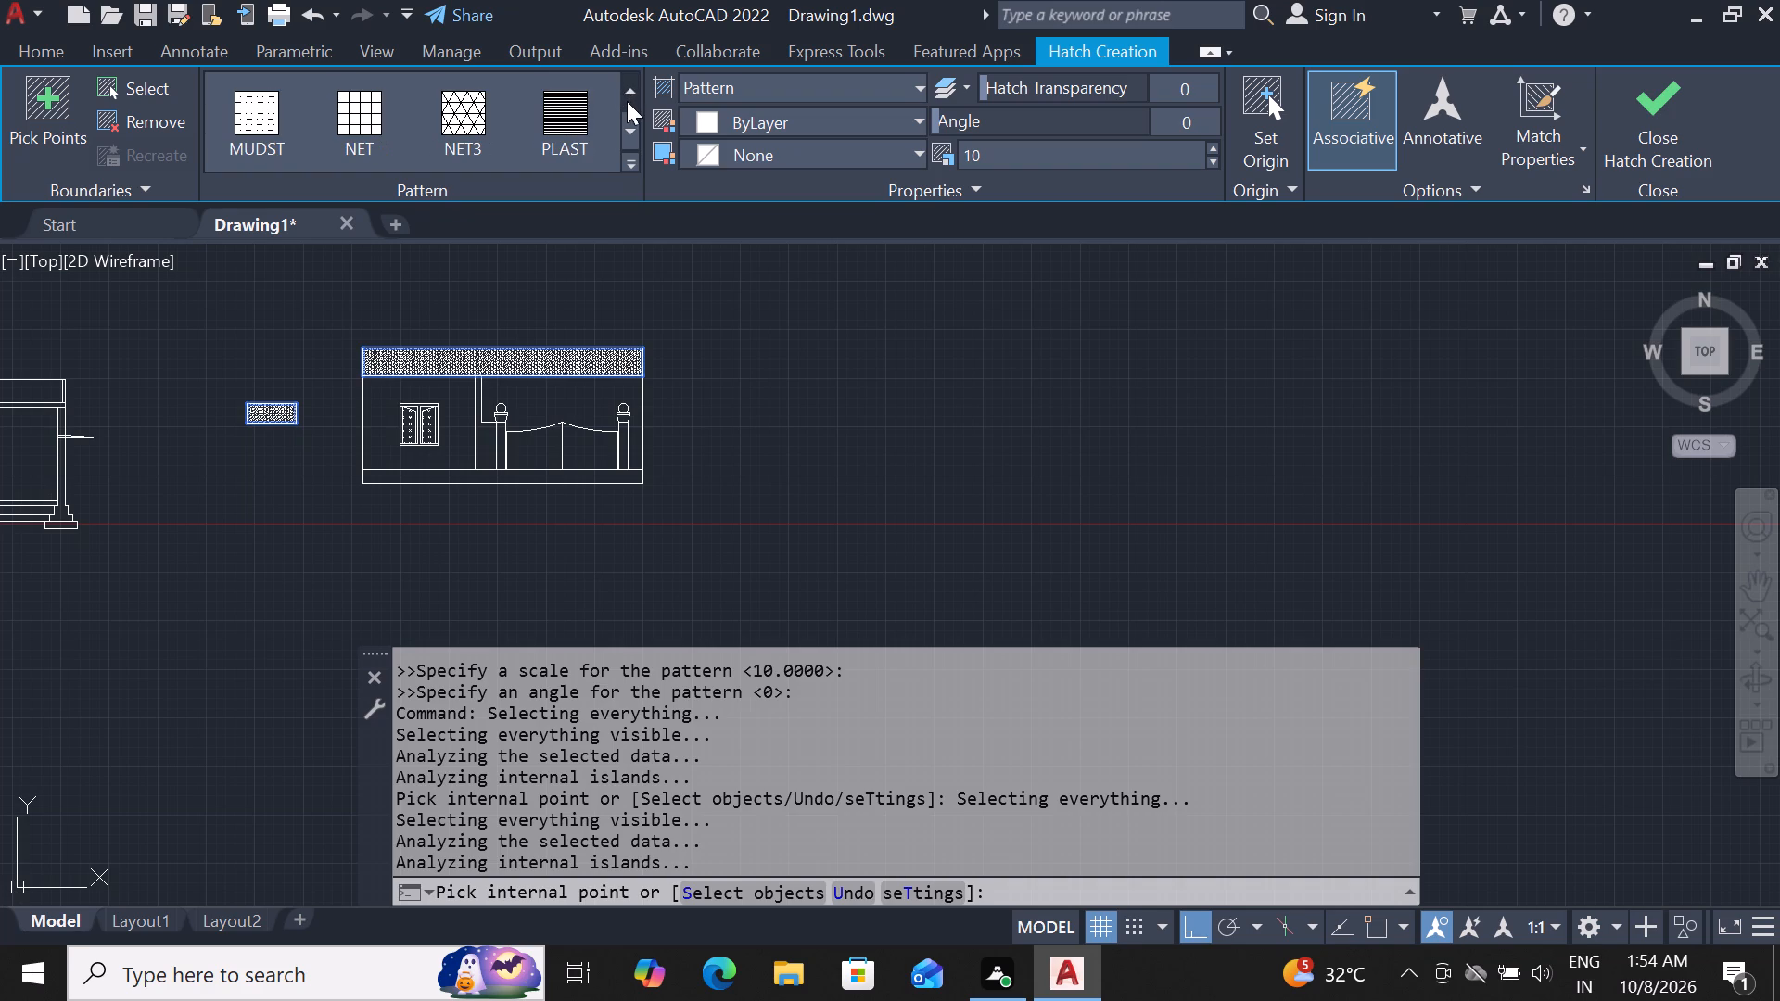
{"action": "left_click", "coordinate": [631, 134]}
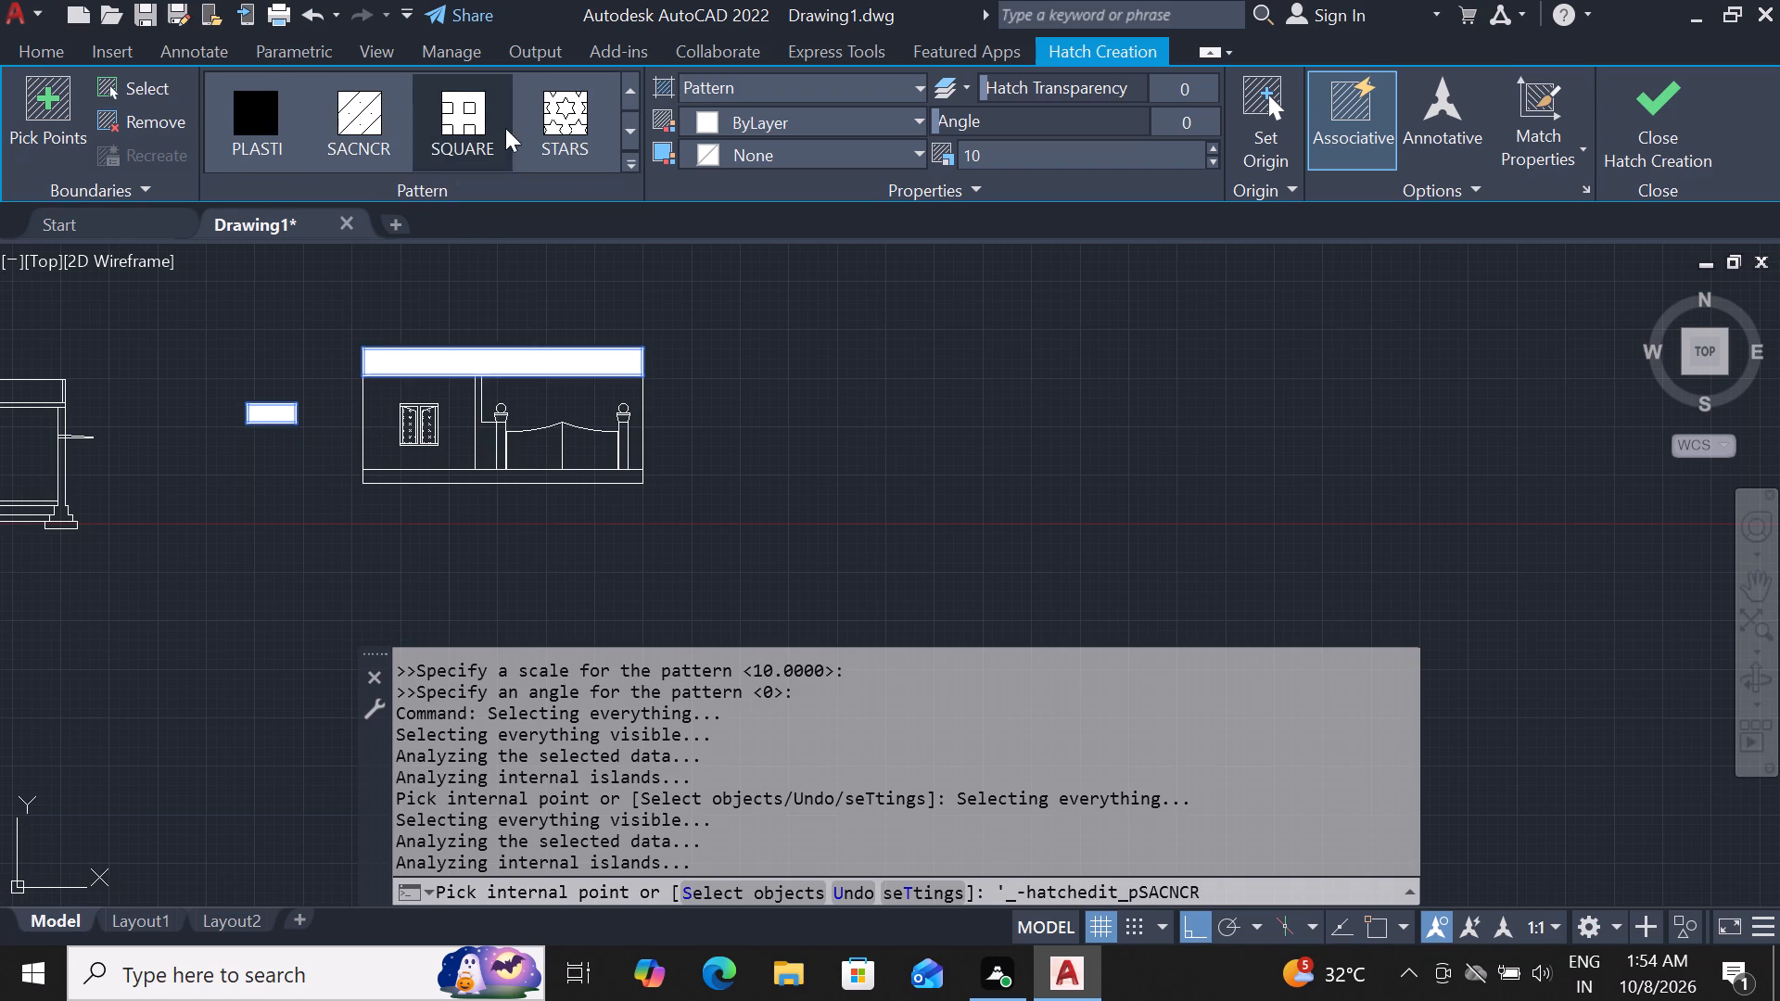
{"action": "left_click", "coordinate": [638, 88]}
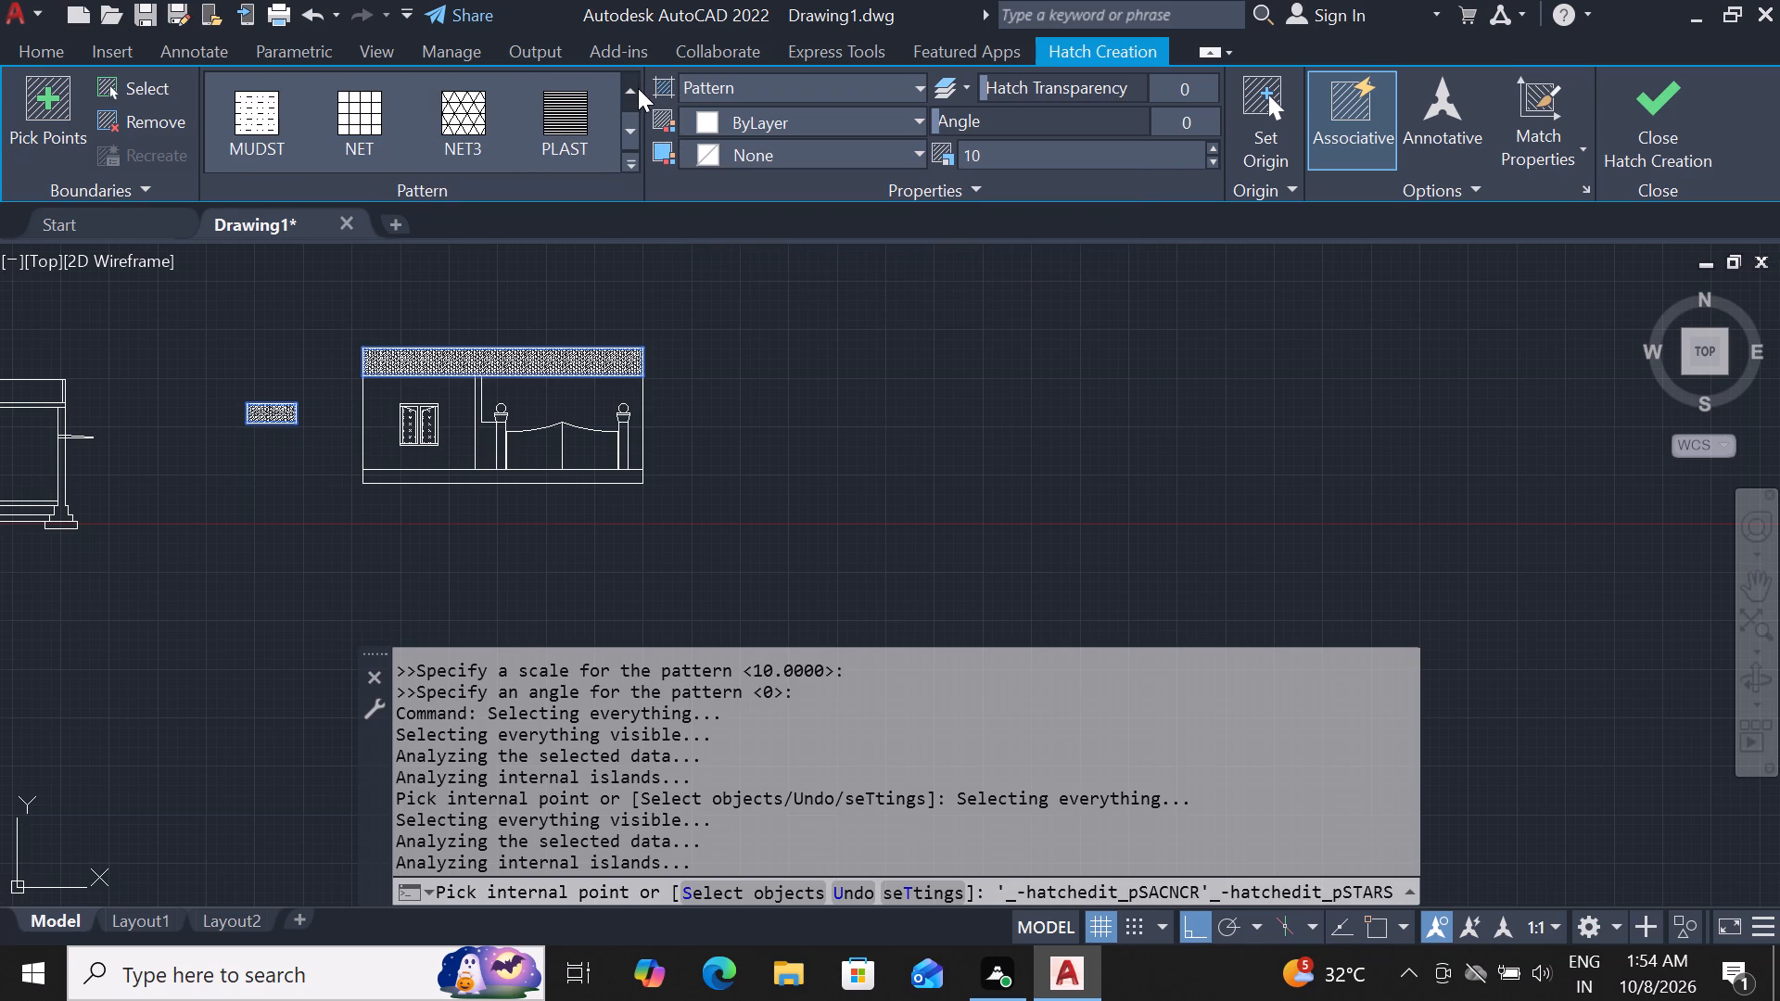
{"action": "left_click", "coordinate": [638, 88]}
{"action": "left_click", "coordinate": [638, 88]}
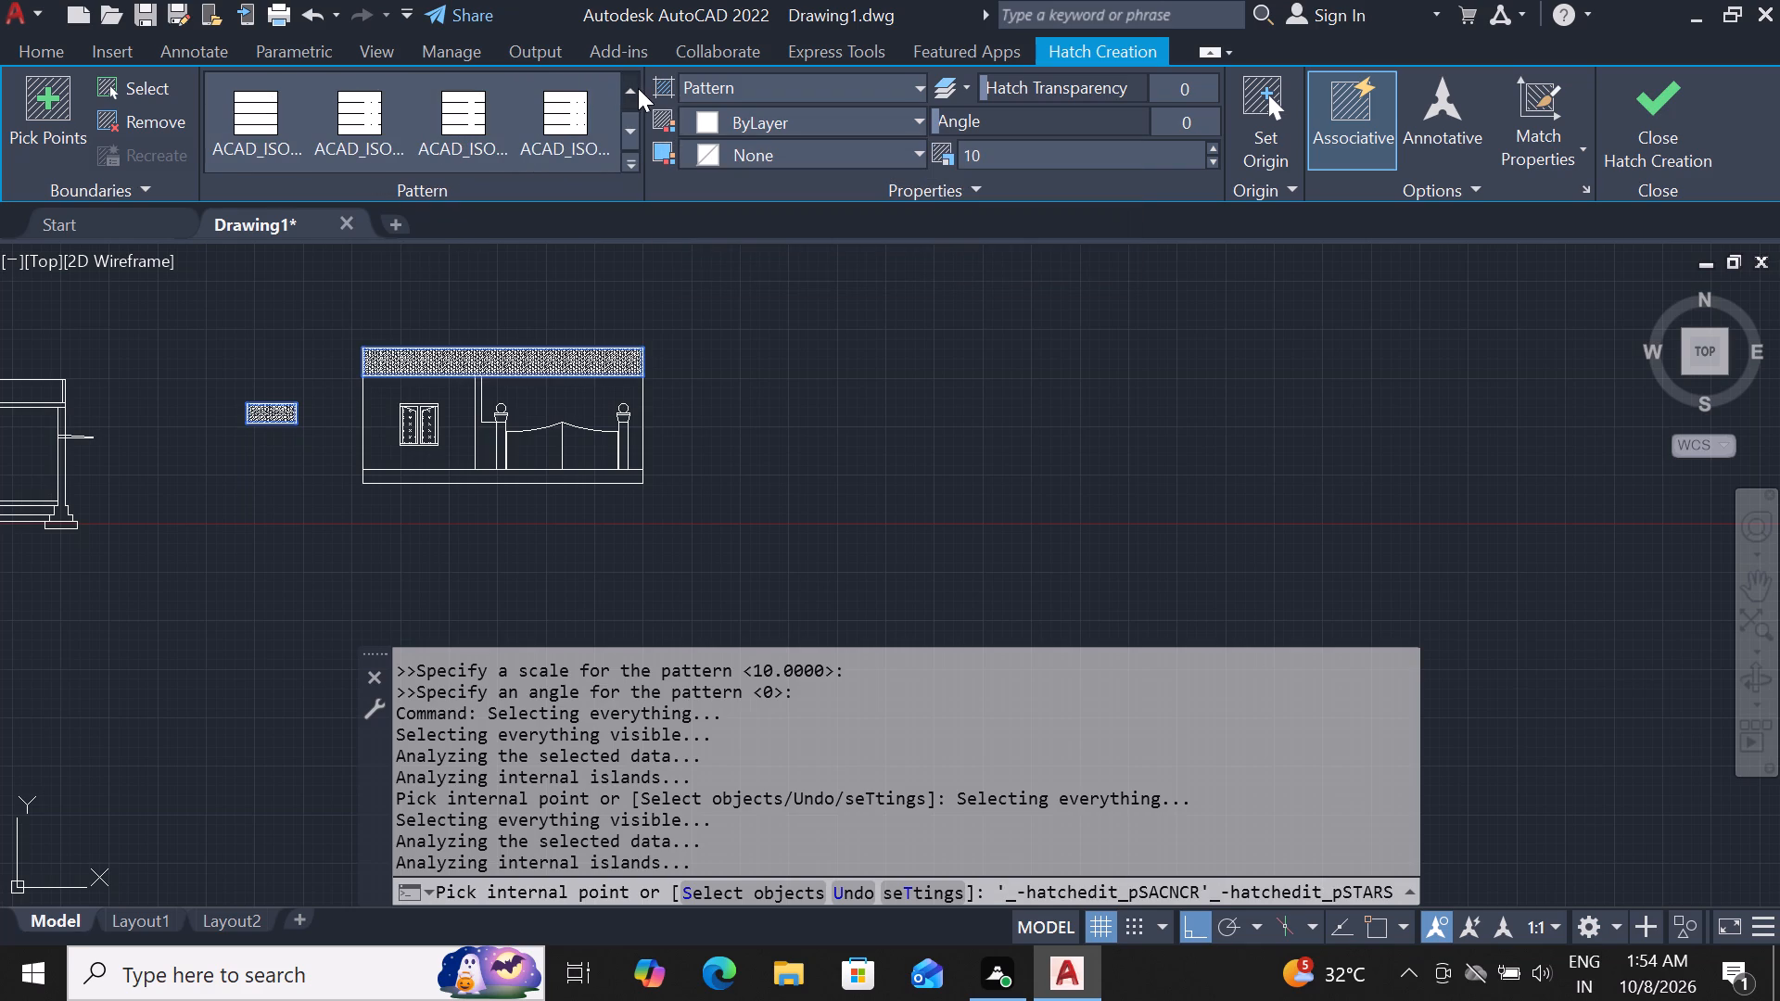
{"action": "left_click", "coordinate": [638, 88]}
{"action": "left_click", "coordinate": [638, 88]}
{"action": "left_click", "coordinate": [638, 88]}
{"action": "left_click", "coordinate": [638, 88]}
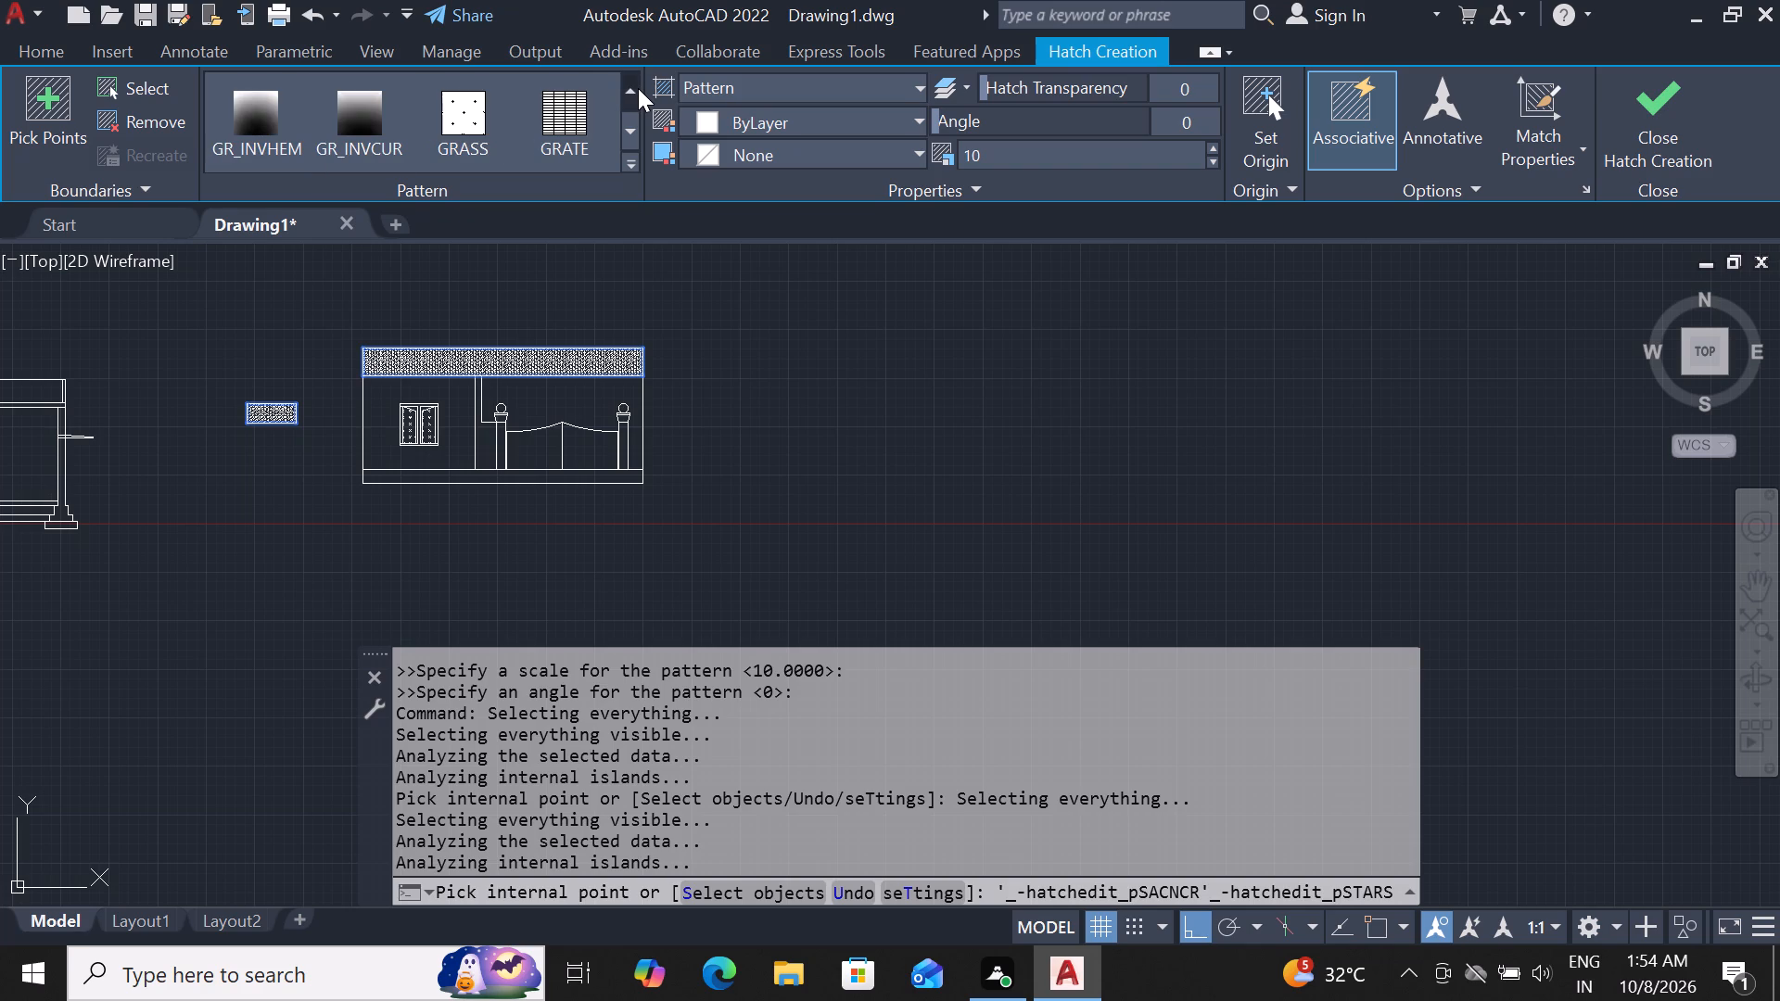
{"action": "left_click", "coordinate": [638, 88]}
{"action": "left_click", "coordinate": [638, 88]}
{"action": "left_click", "coordinate": [638, 88]}
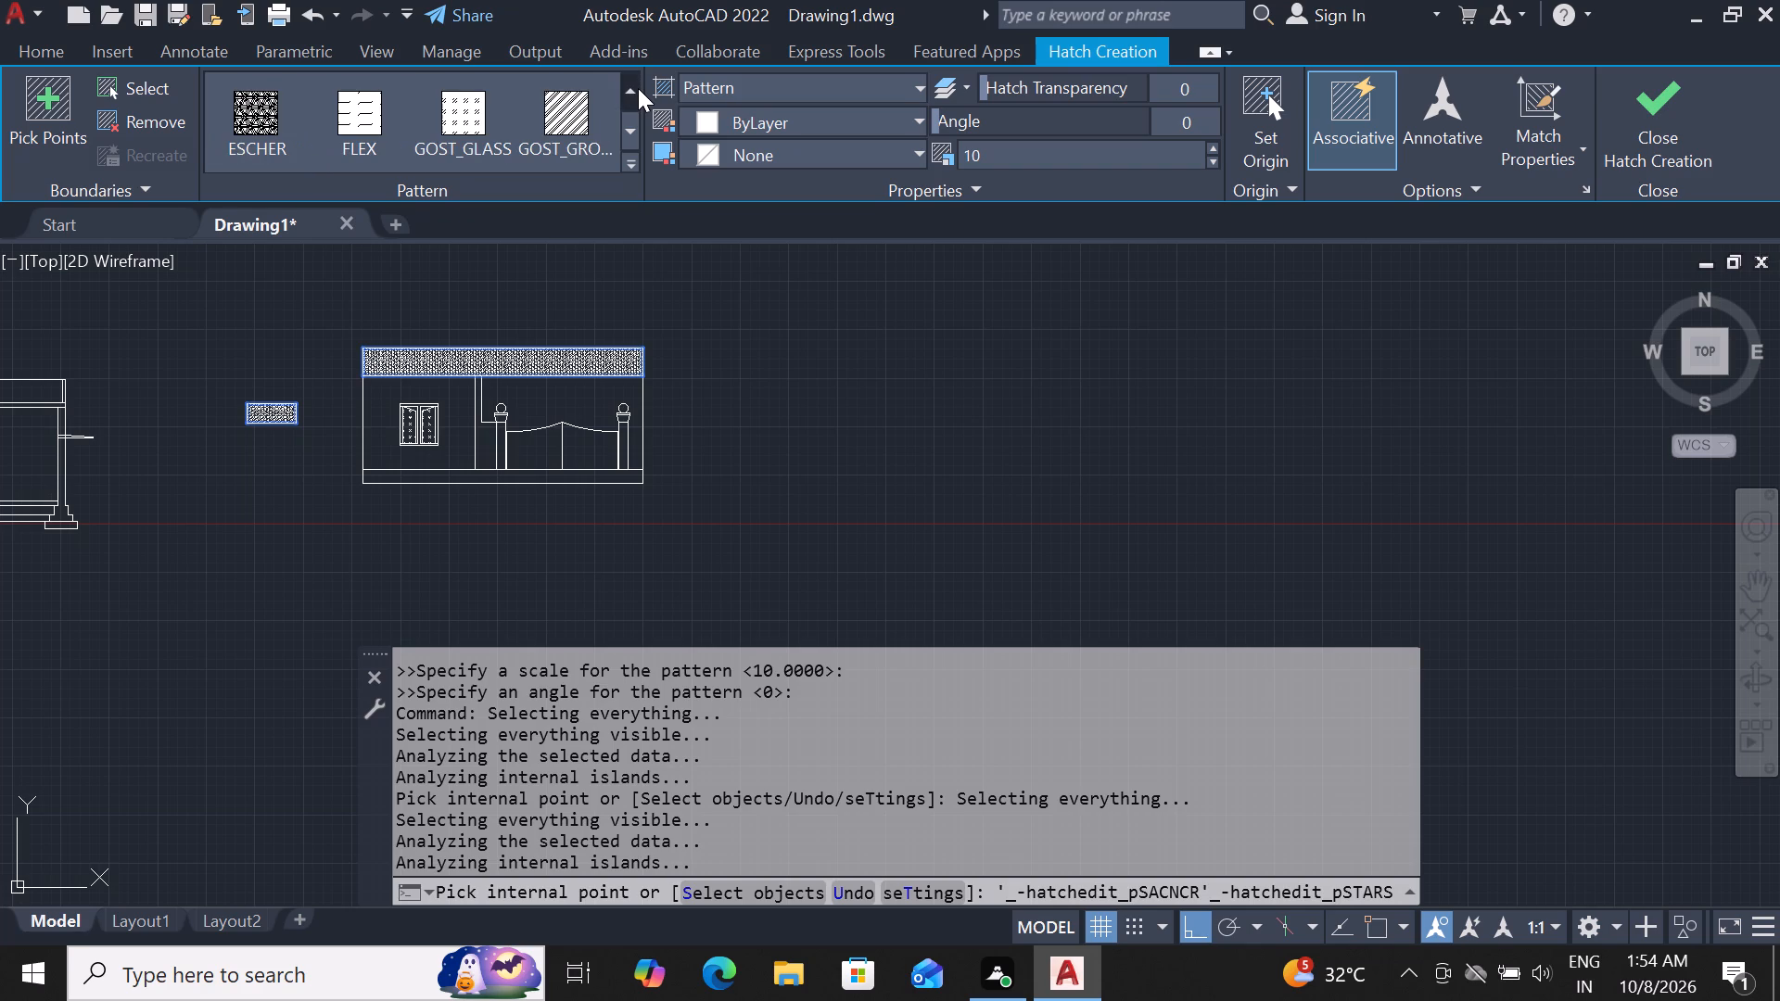
{"action": "left_click", "coordinate": [638, 88]}
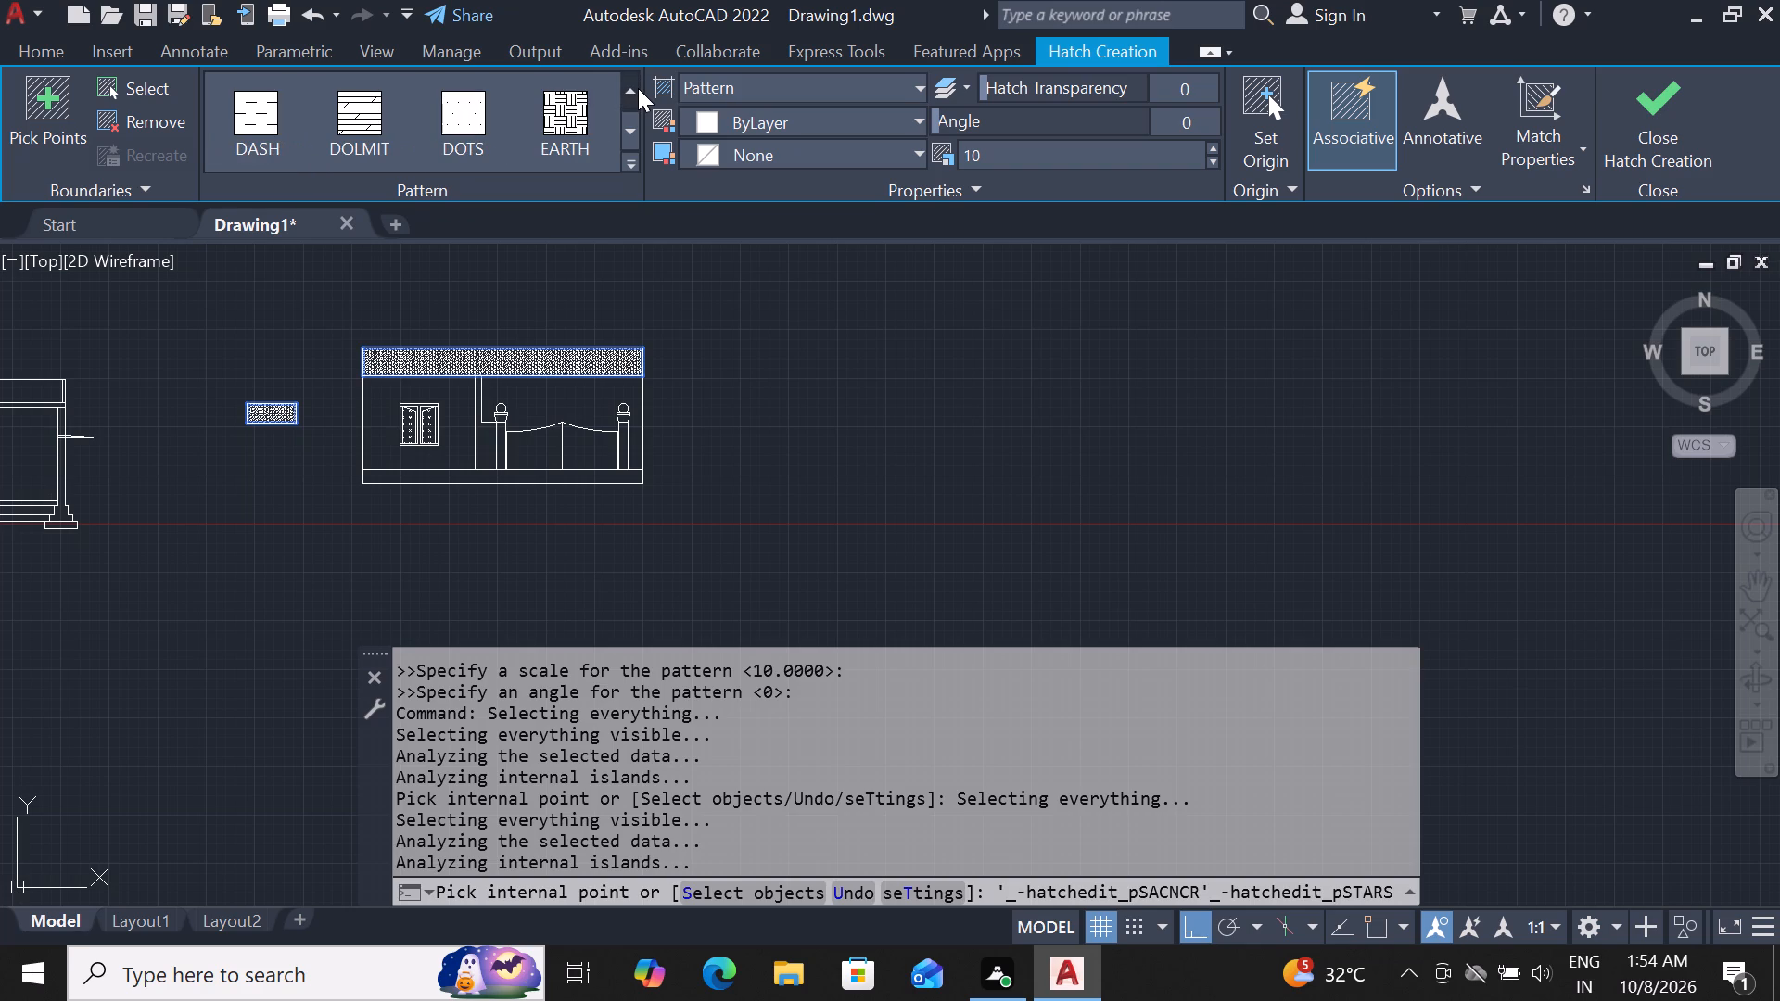
{"action": "left_click", "coordinate": [638, 88]}
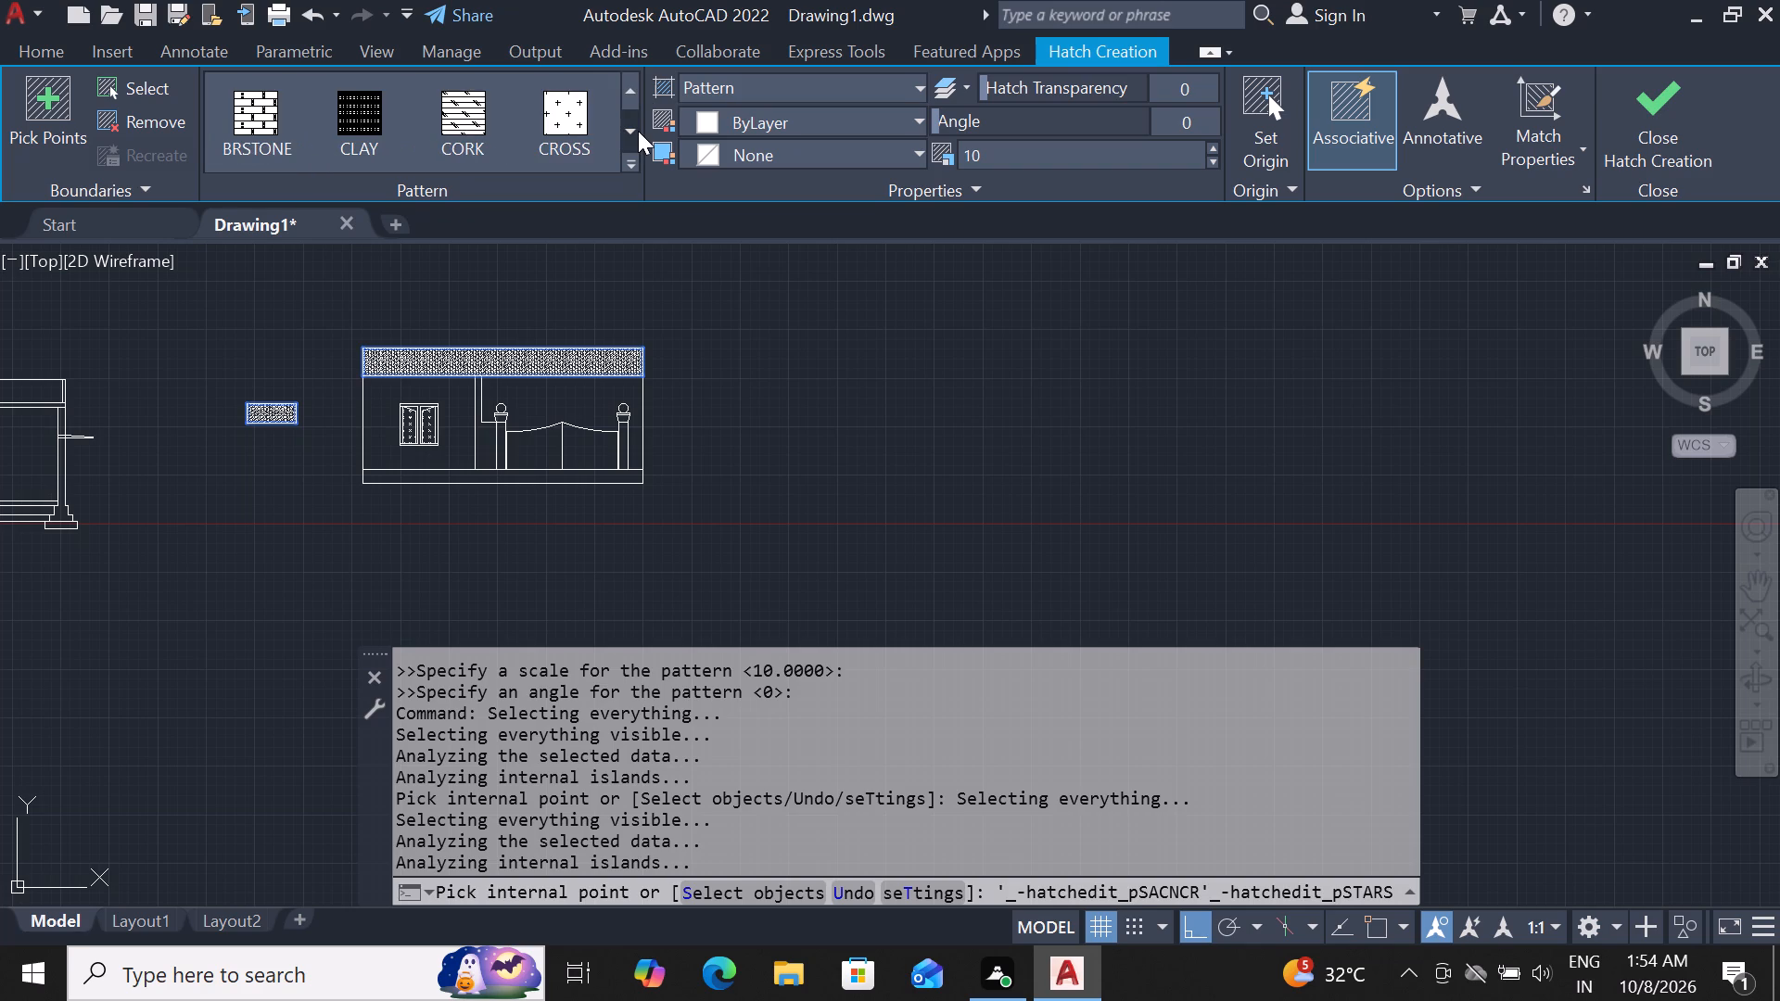
{"action": "left_click", "coordinate": [634, 131]}
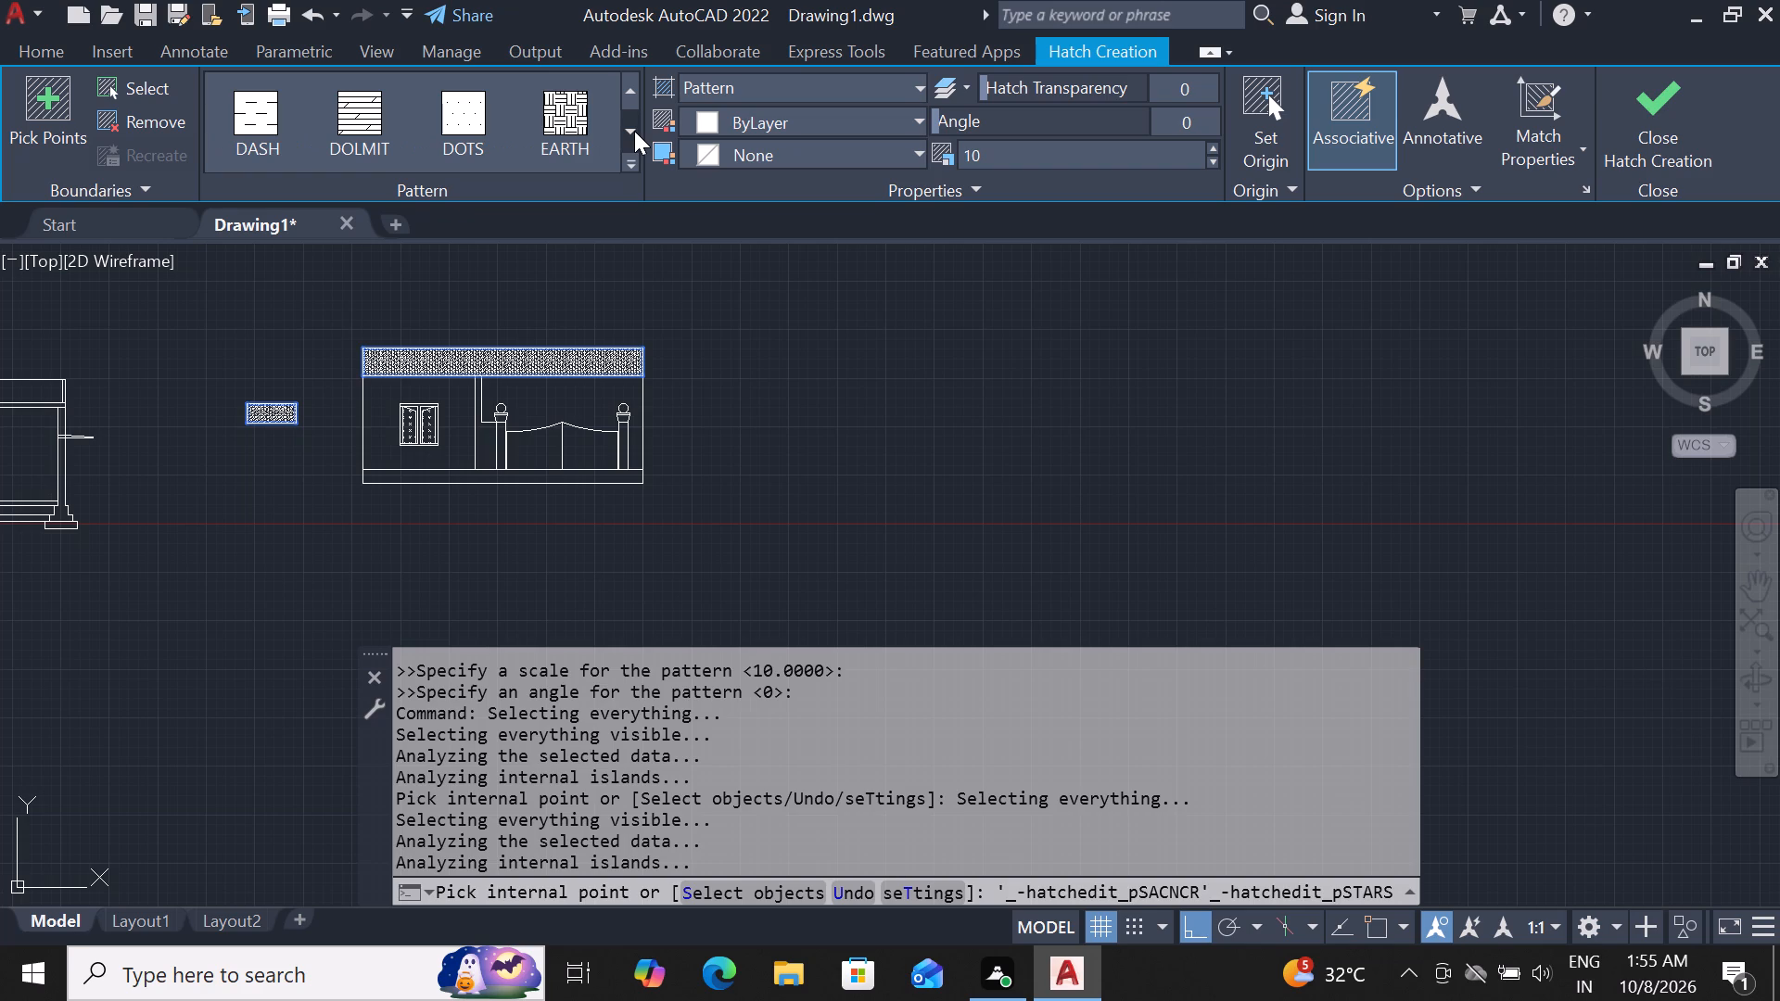
{"action": "left_click", "coordinate": [633, 82]}
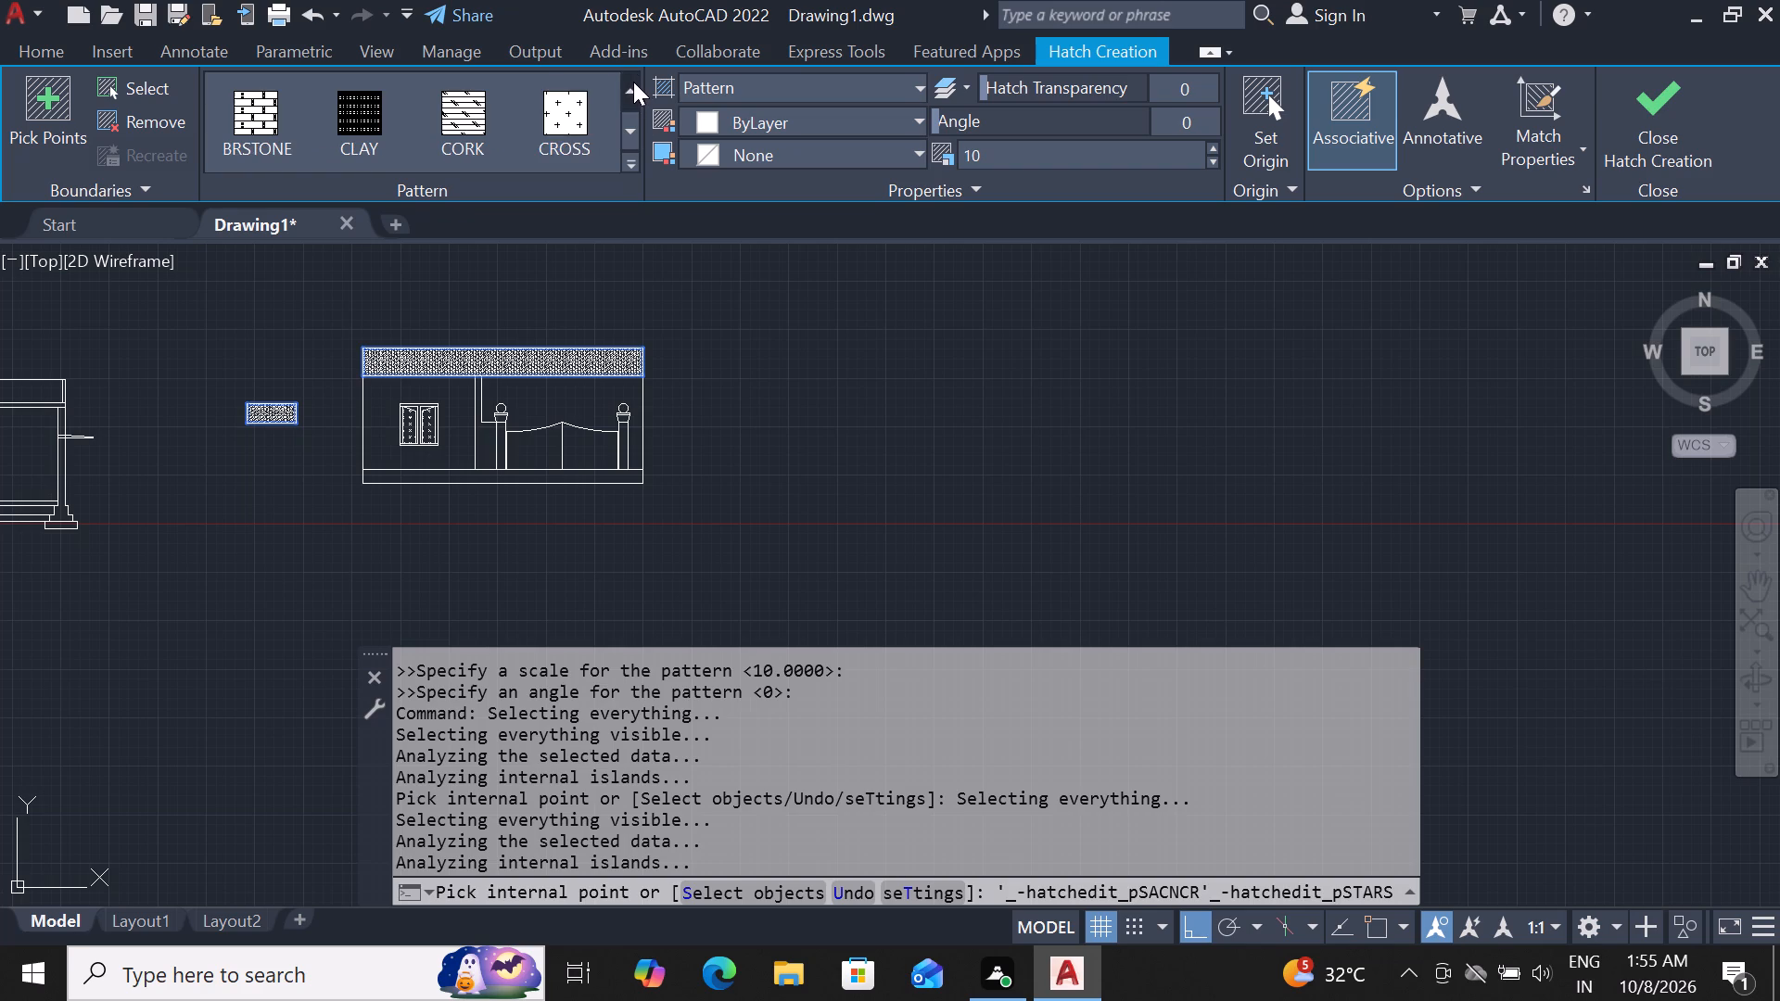
Change the hatch pattern of the test rectangle and the elevation's top band to CORK.
{"action": "left_click", "coordinate": [475, 120]}
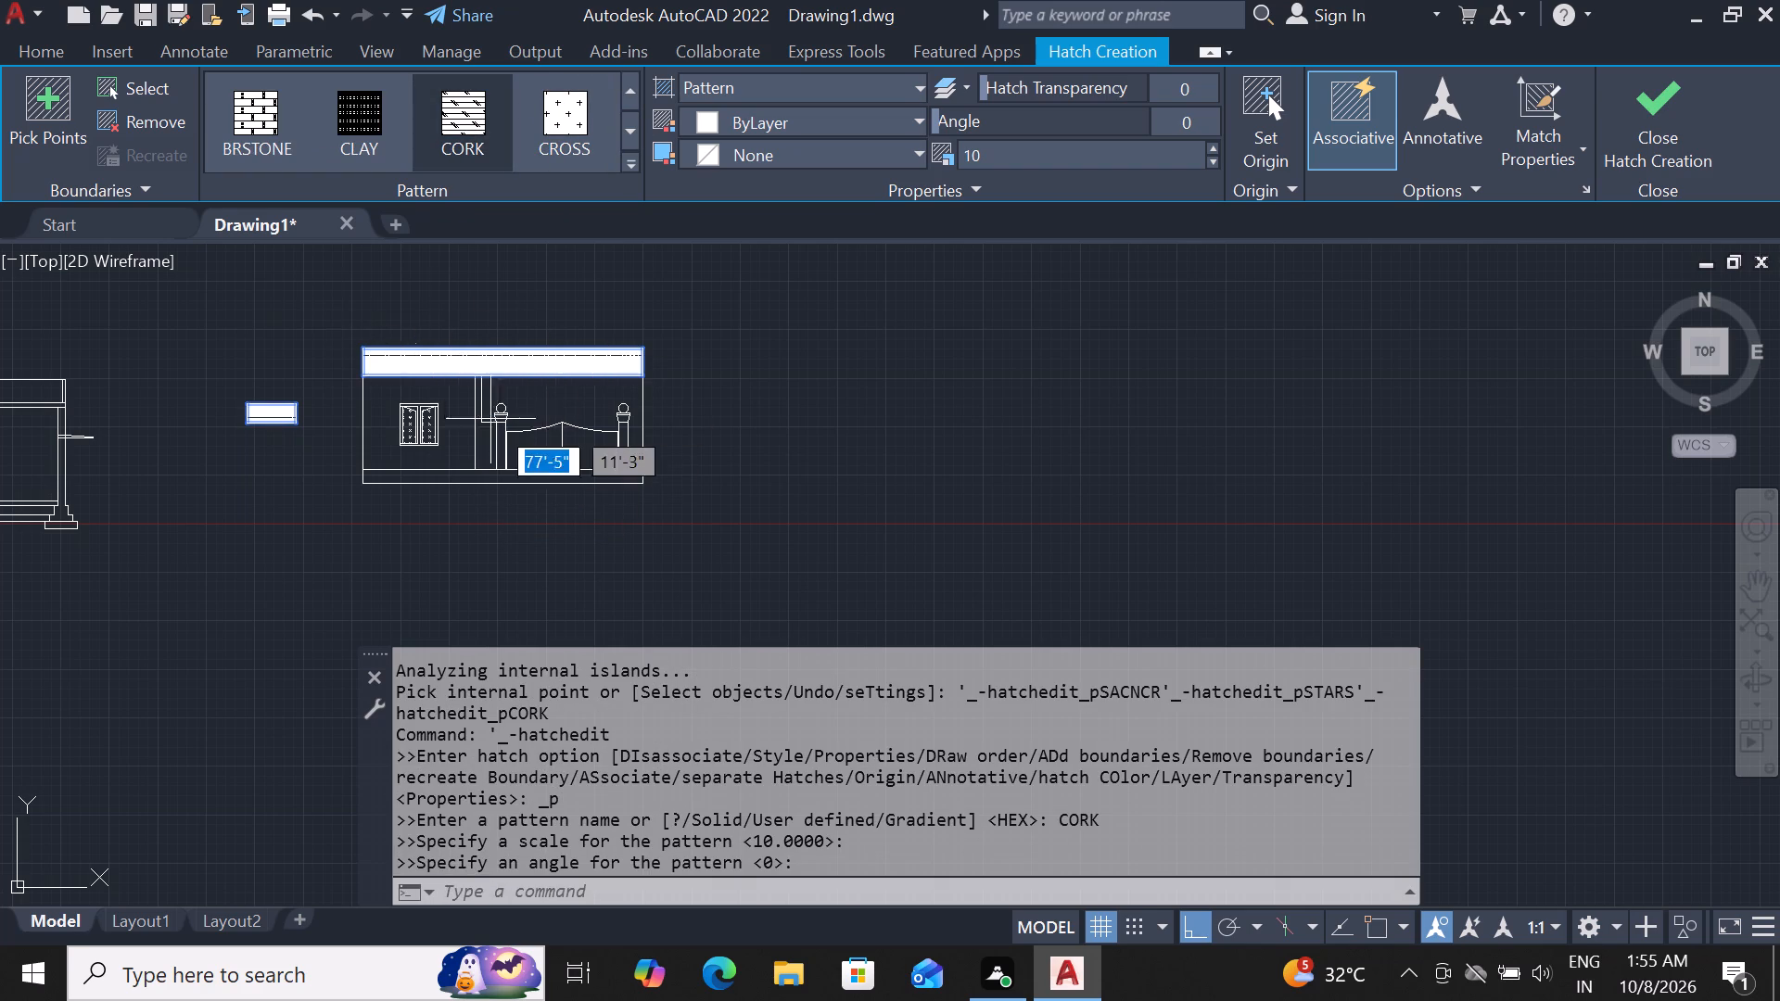
{"action": "scroll", "coordinate": [475, 409], "scroll_direction": "up", "scroll_amount": 2}
{"action": "scroll", "coordinate": [411, 323], "scroll_direction": "up", "scroll_amount": 3}
{"action": "scroll", "coordinate": [390, 323], "scroll_direction": "down", "scroll_amount": 3}
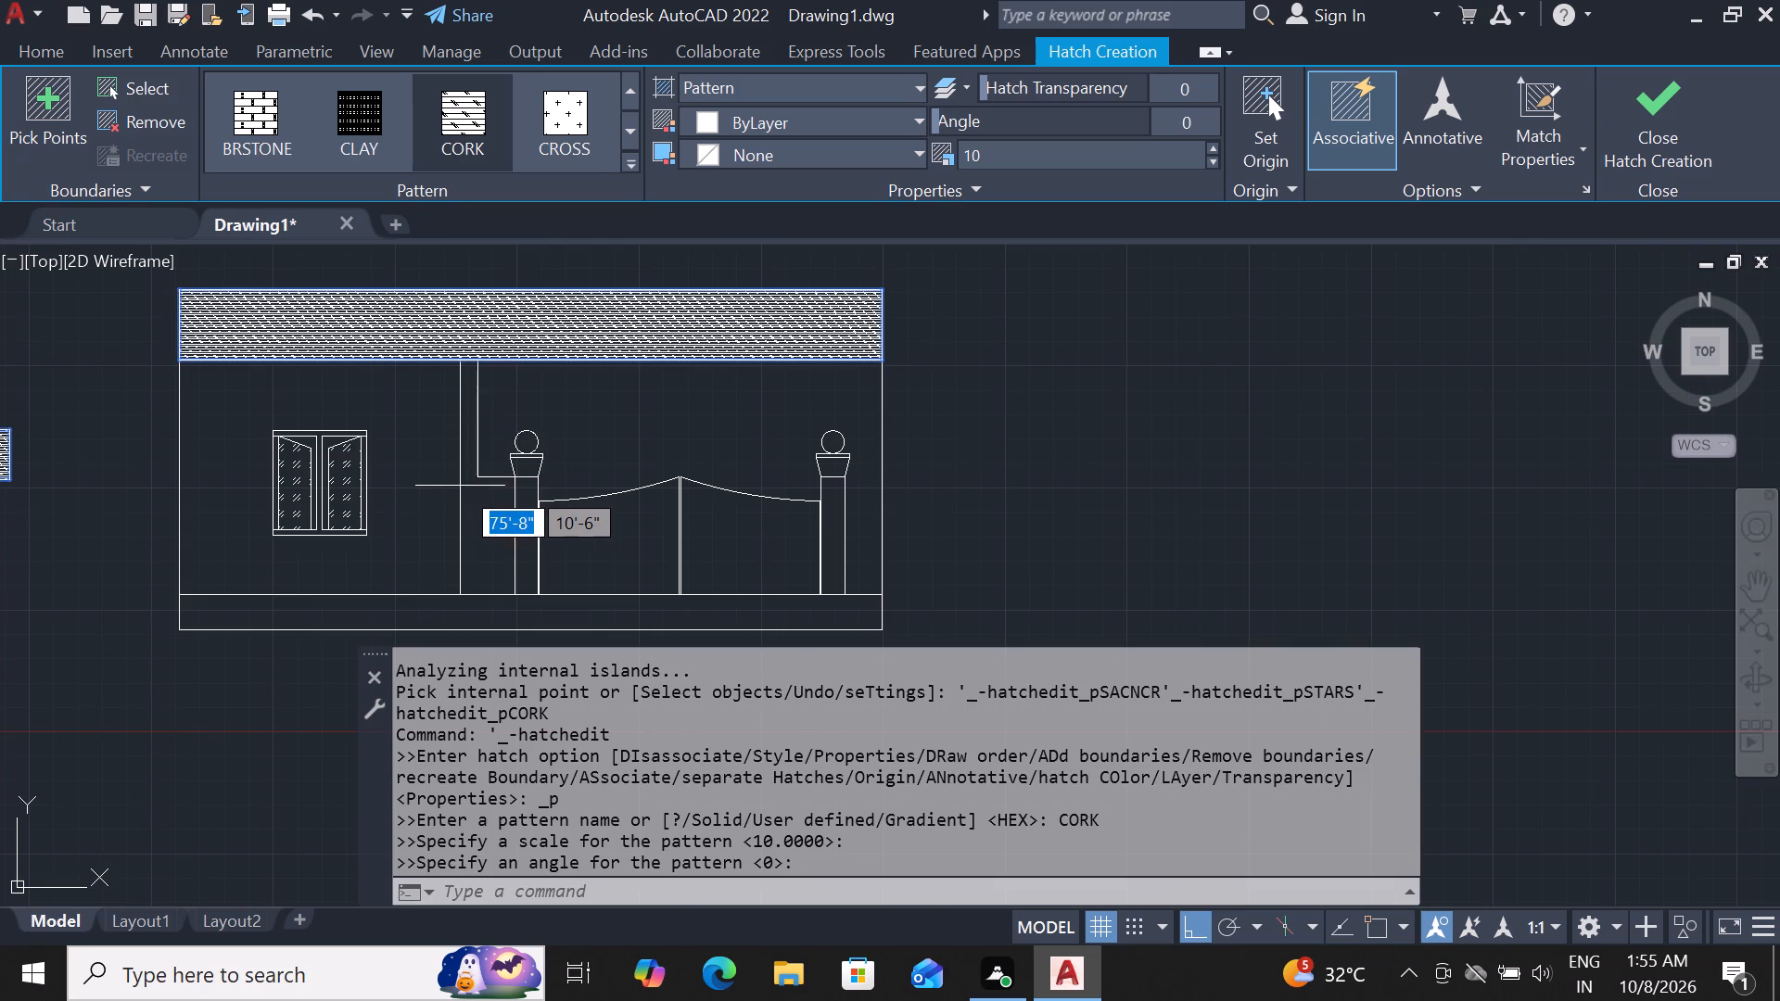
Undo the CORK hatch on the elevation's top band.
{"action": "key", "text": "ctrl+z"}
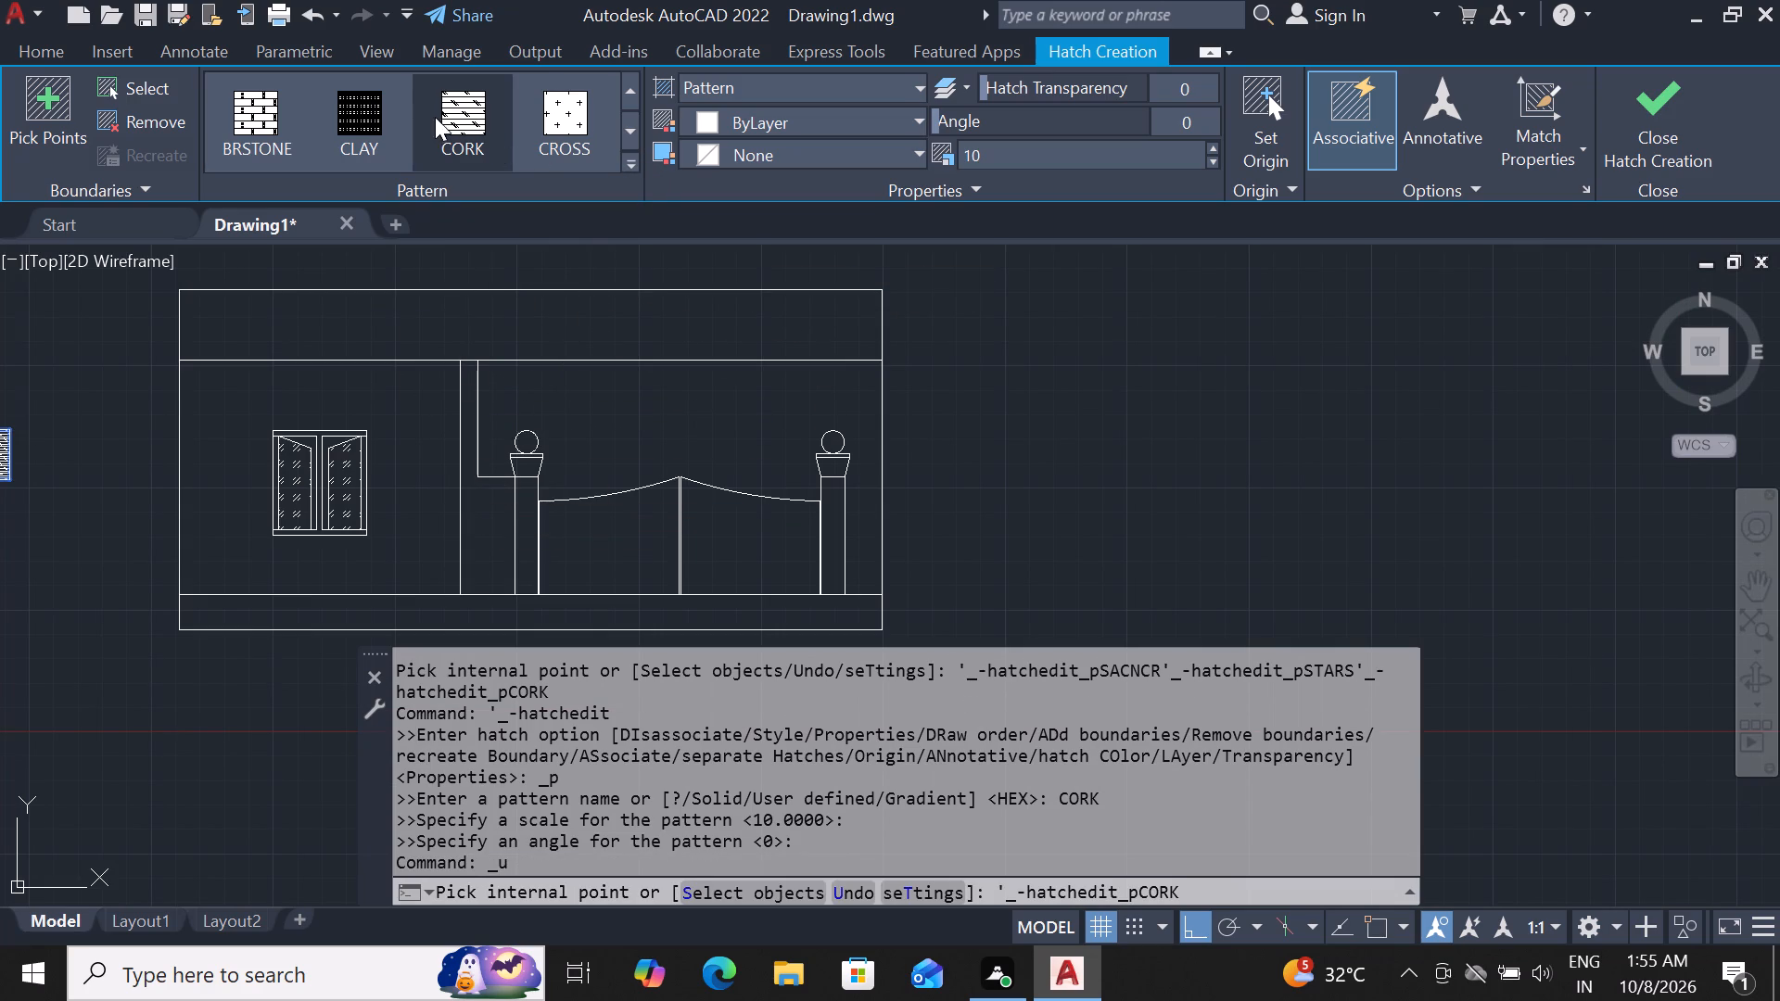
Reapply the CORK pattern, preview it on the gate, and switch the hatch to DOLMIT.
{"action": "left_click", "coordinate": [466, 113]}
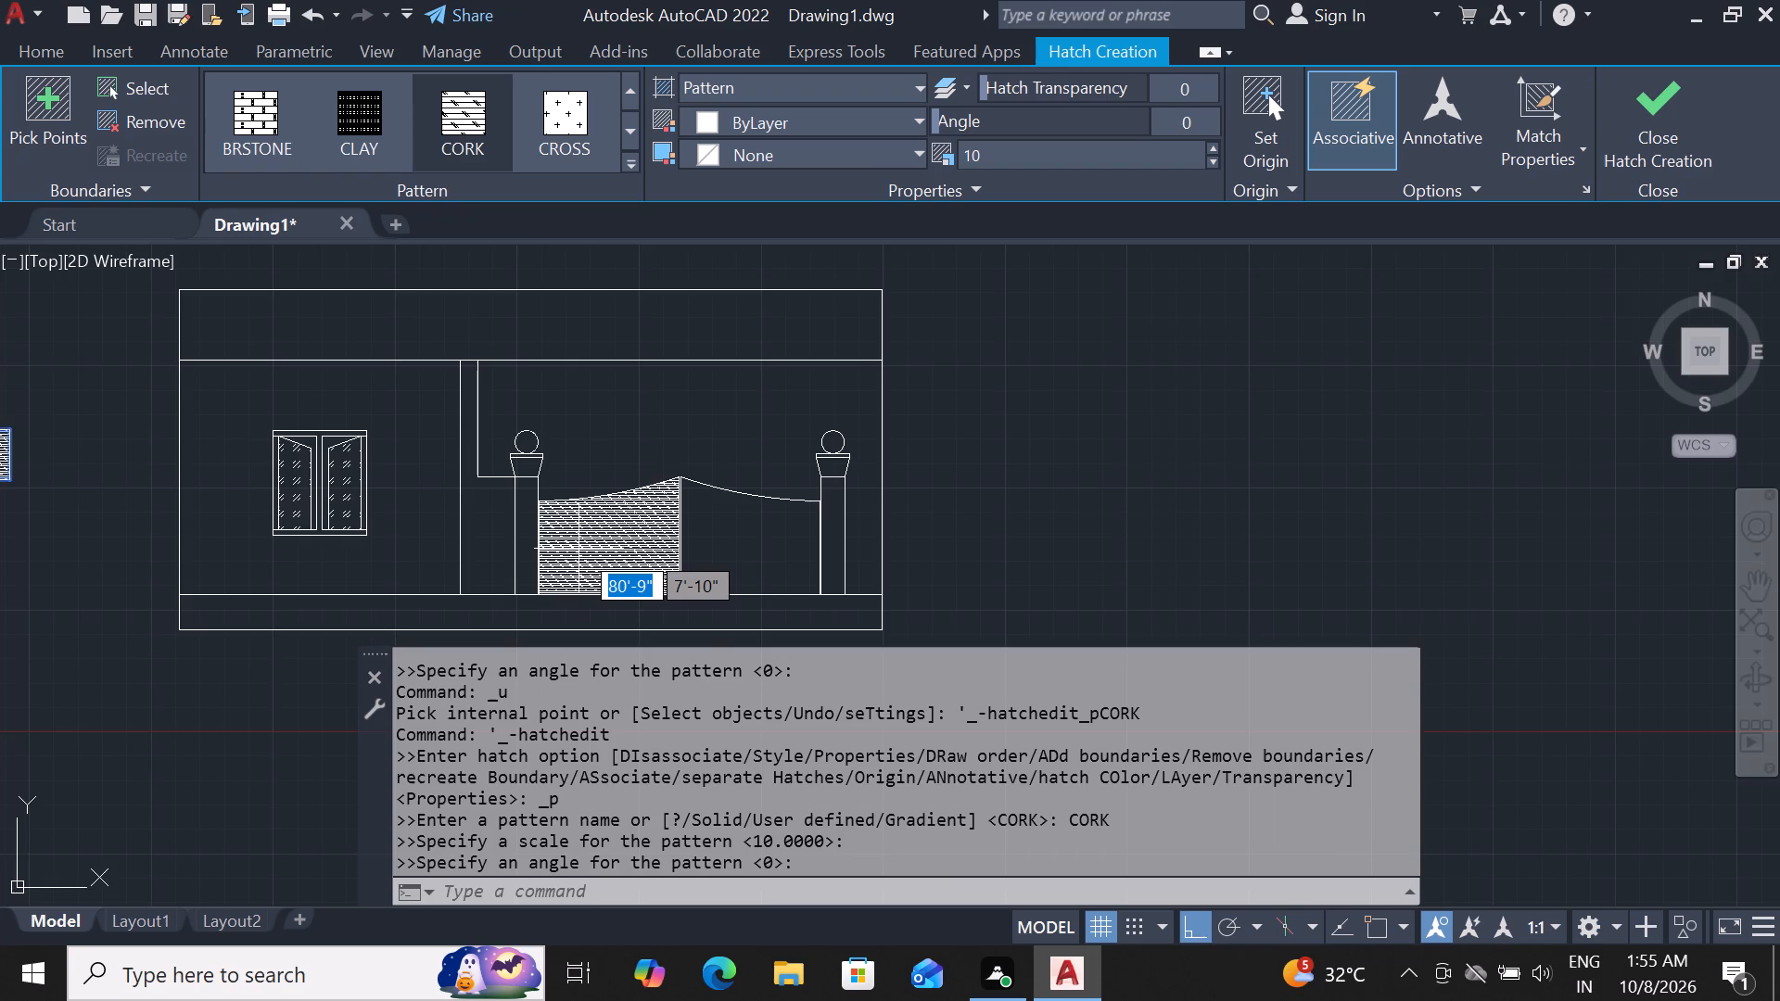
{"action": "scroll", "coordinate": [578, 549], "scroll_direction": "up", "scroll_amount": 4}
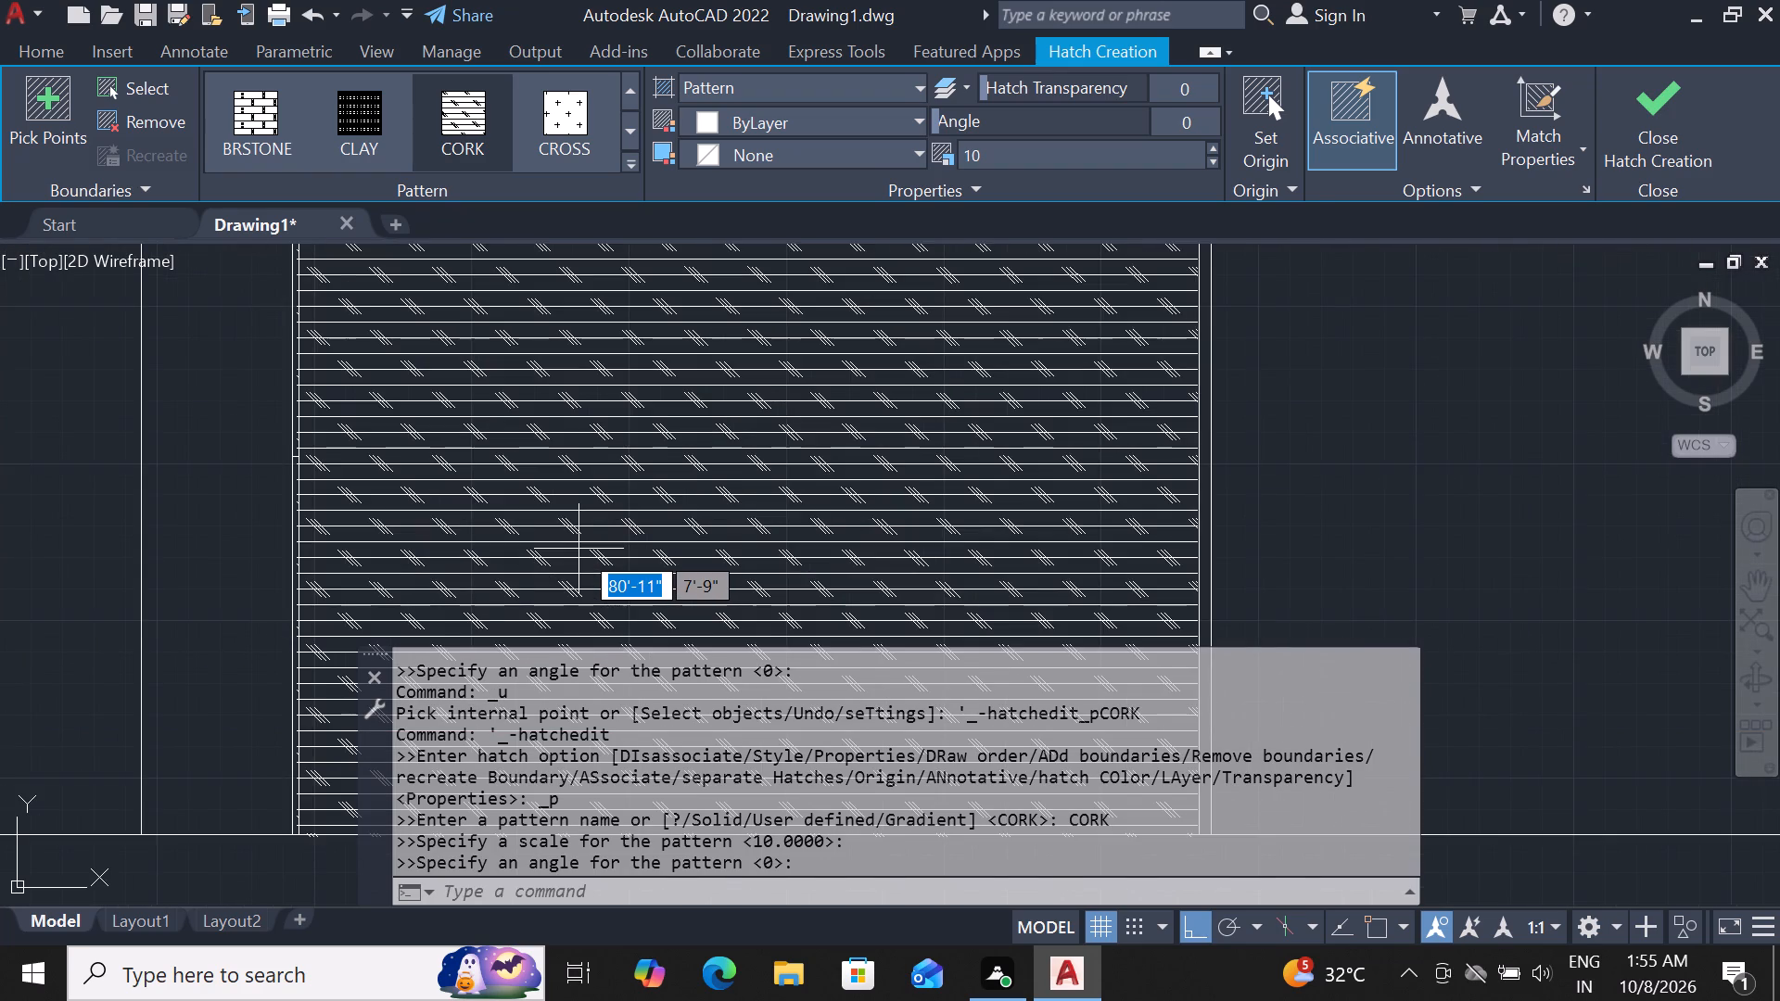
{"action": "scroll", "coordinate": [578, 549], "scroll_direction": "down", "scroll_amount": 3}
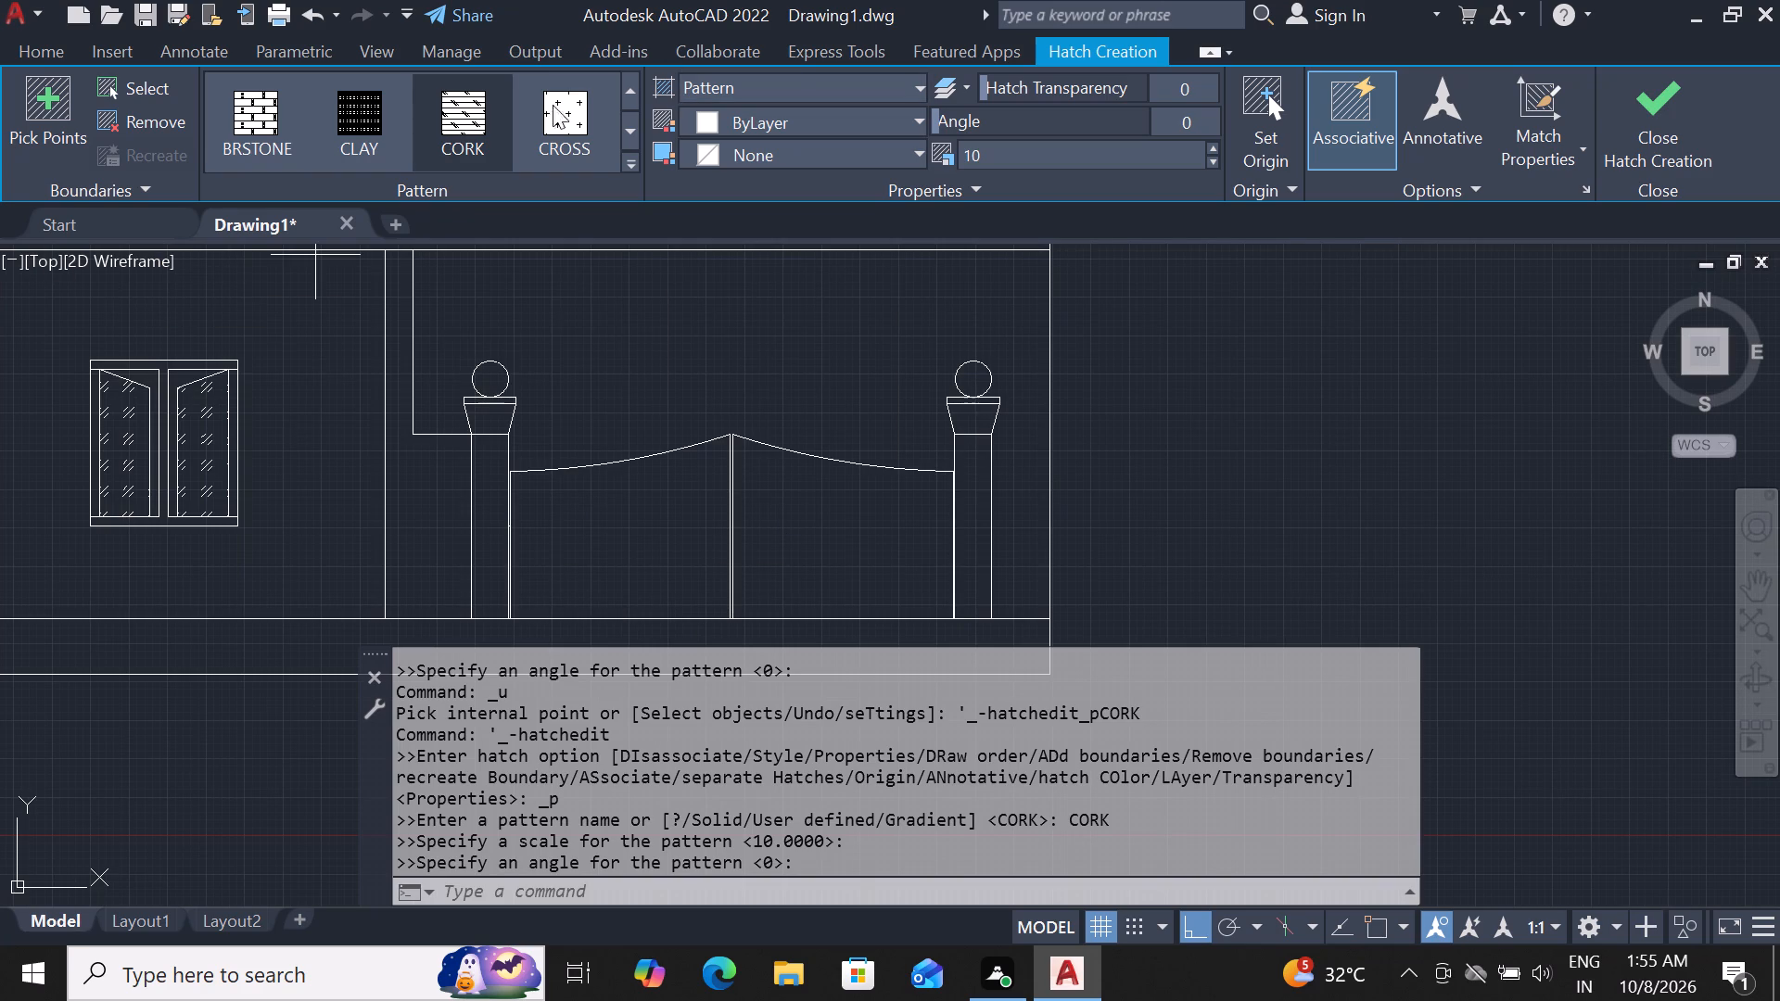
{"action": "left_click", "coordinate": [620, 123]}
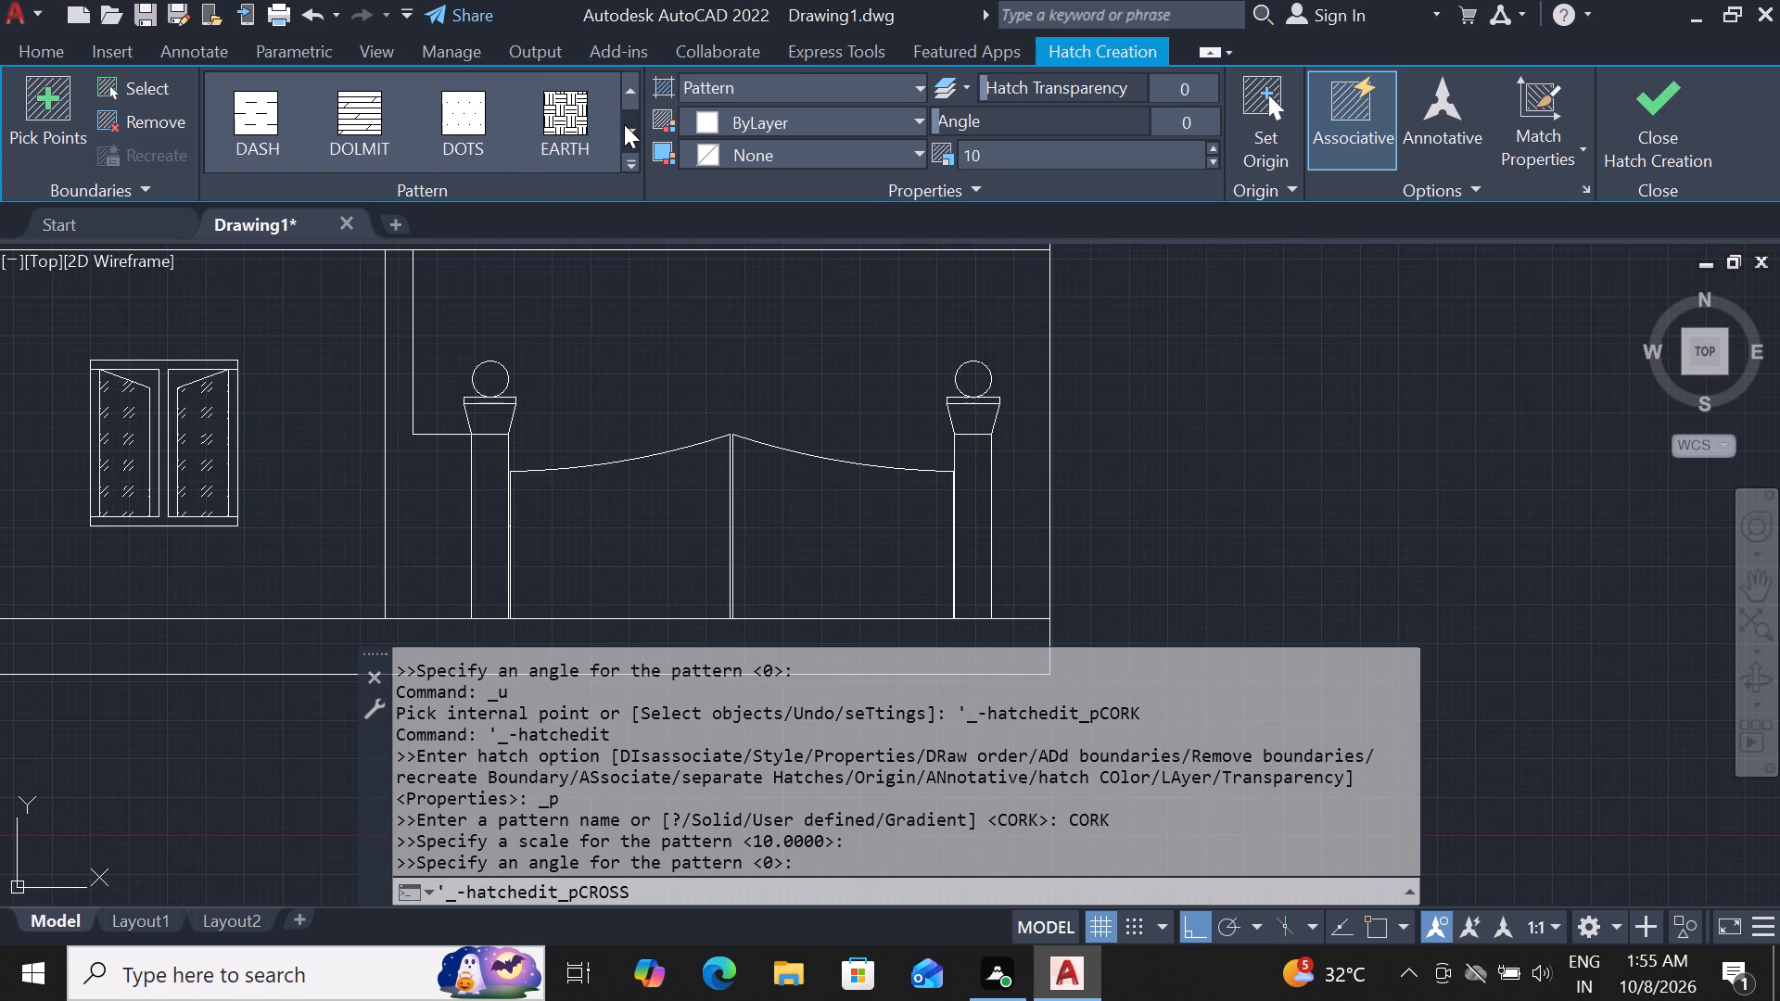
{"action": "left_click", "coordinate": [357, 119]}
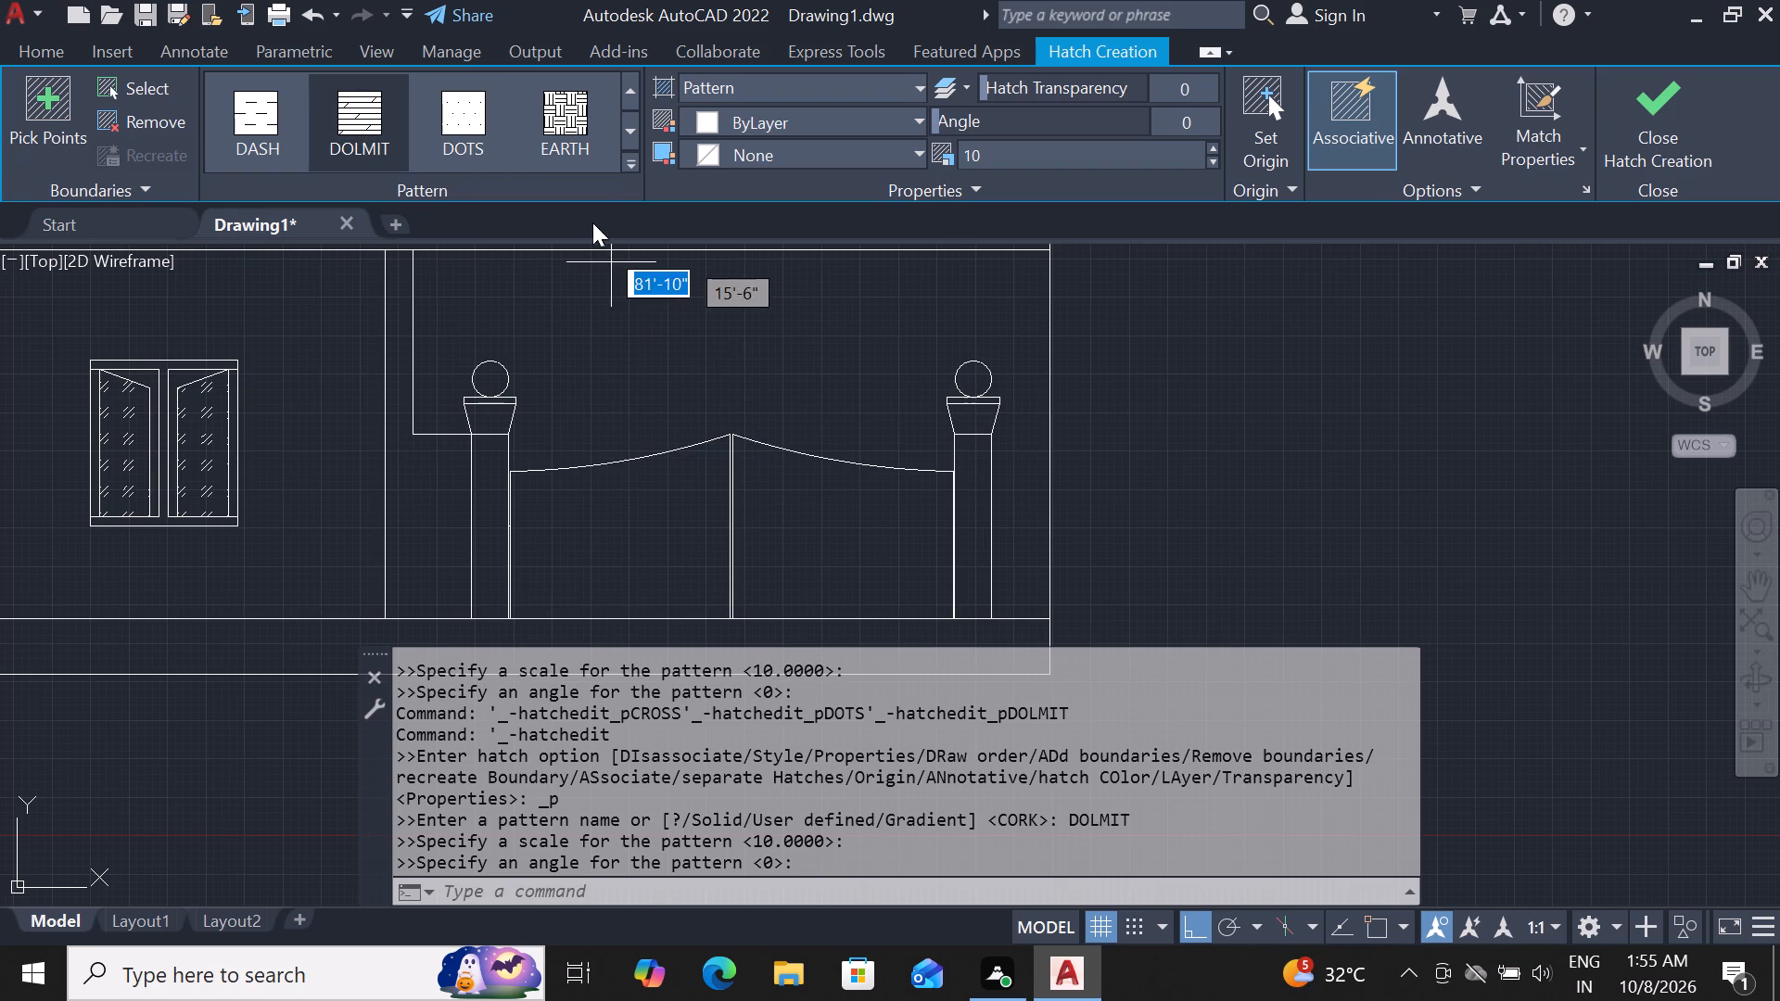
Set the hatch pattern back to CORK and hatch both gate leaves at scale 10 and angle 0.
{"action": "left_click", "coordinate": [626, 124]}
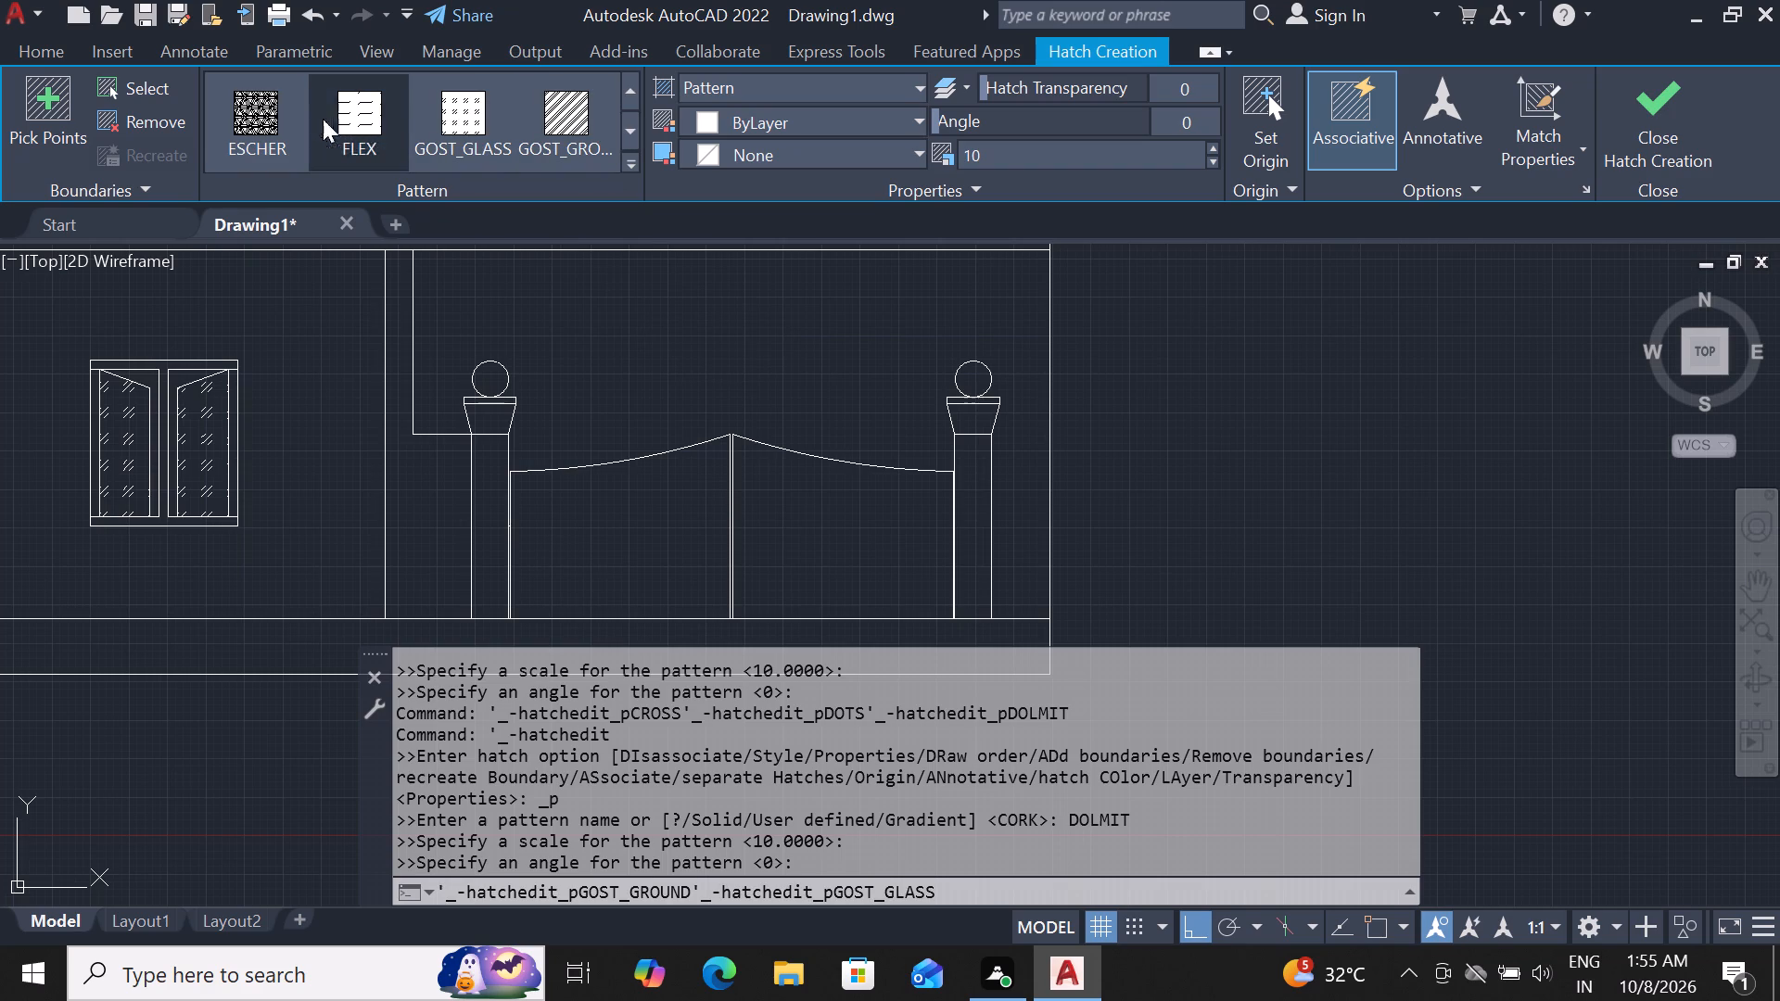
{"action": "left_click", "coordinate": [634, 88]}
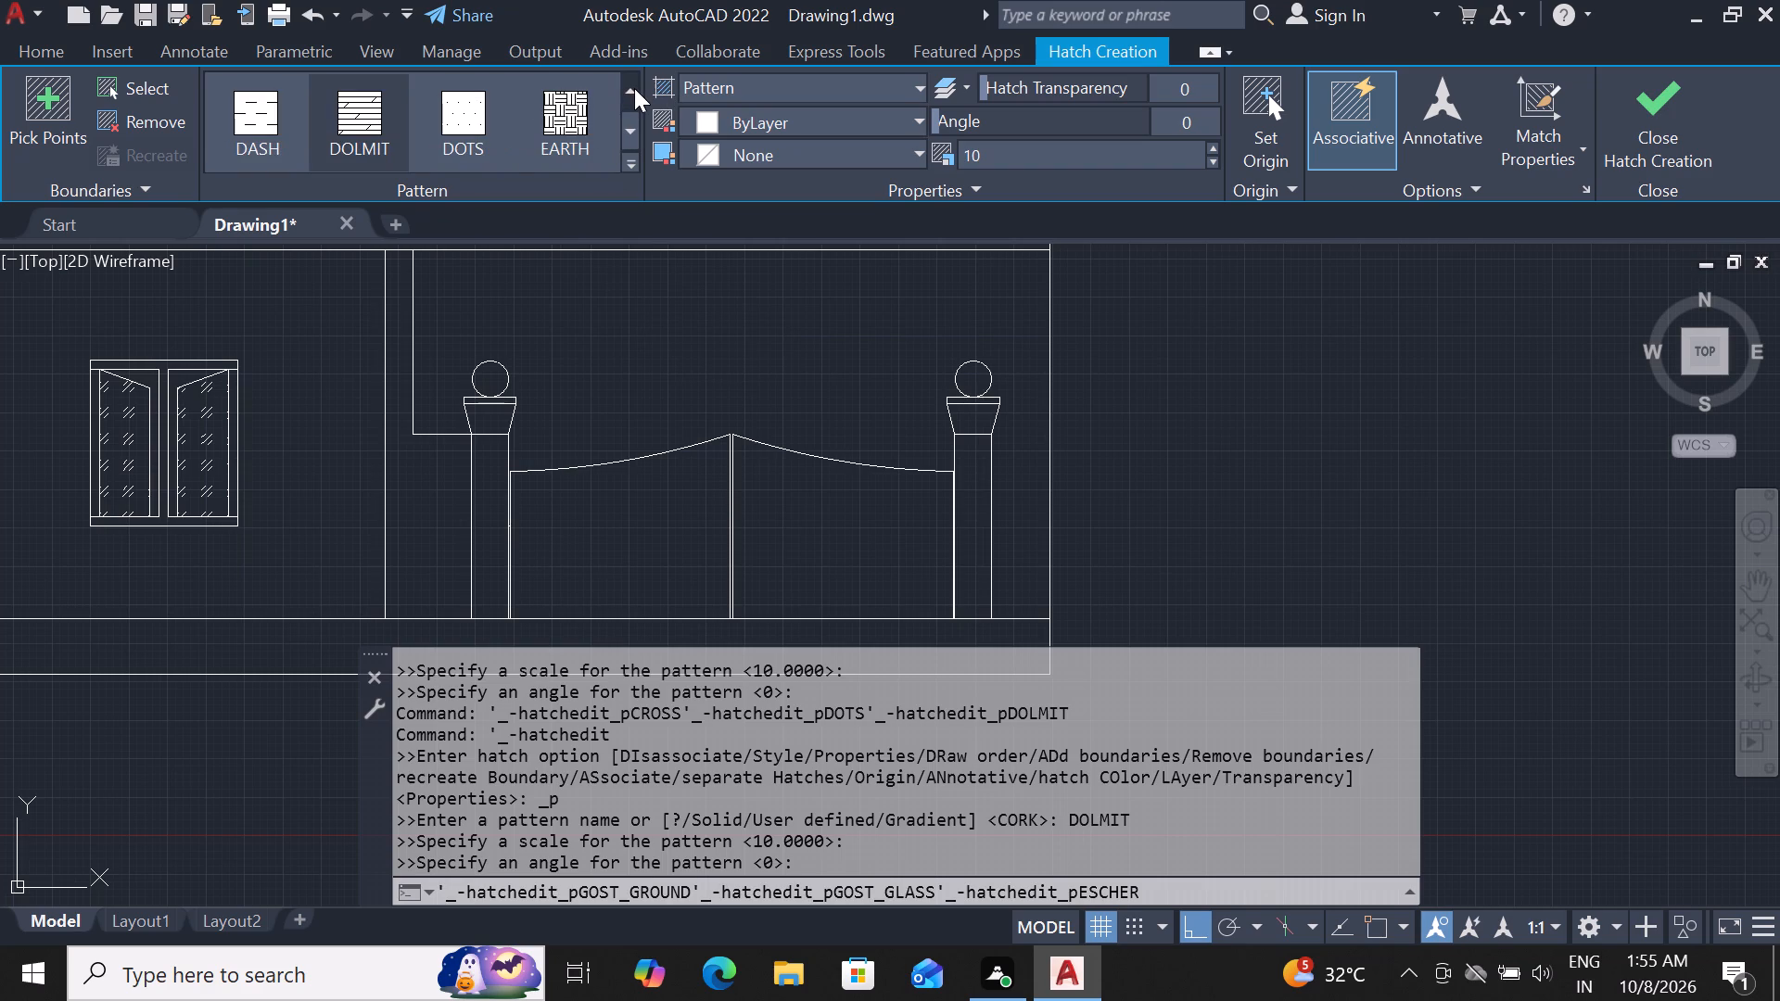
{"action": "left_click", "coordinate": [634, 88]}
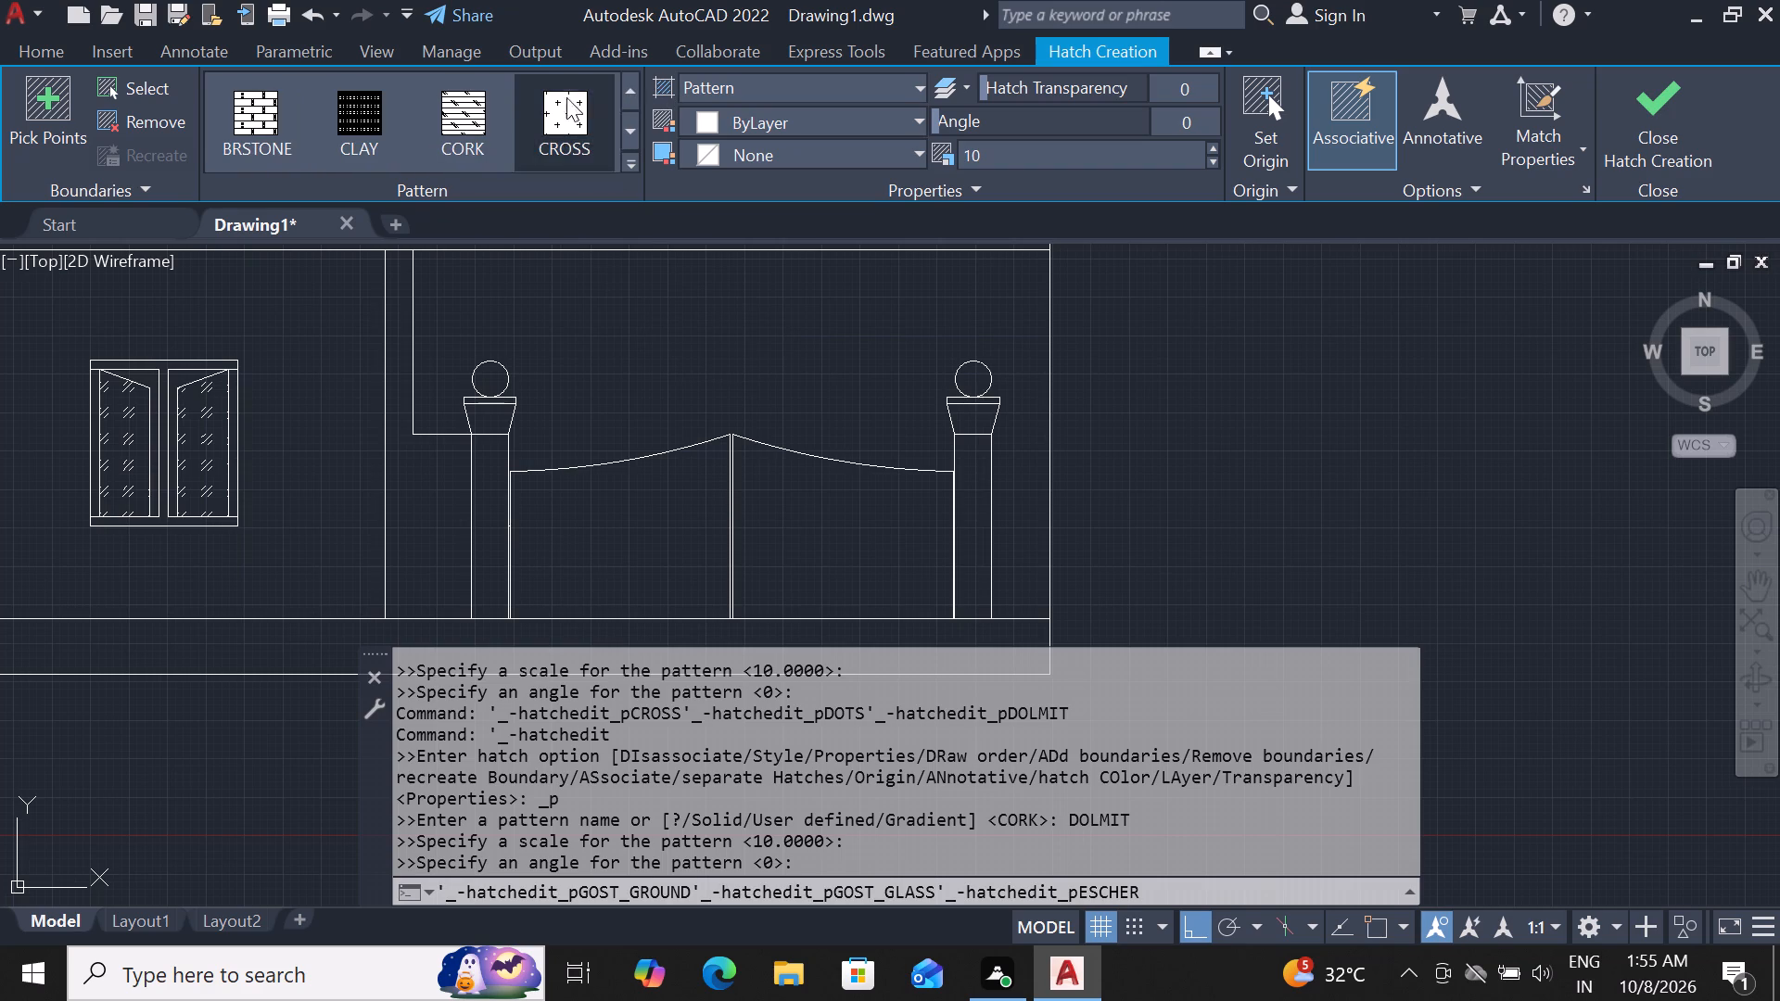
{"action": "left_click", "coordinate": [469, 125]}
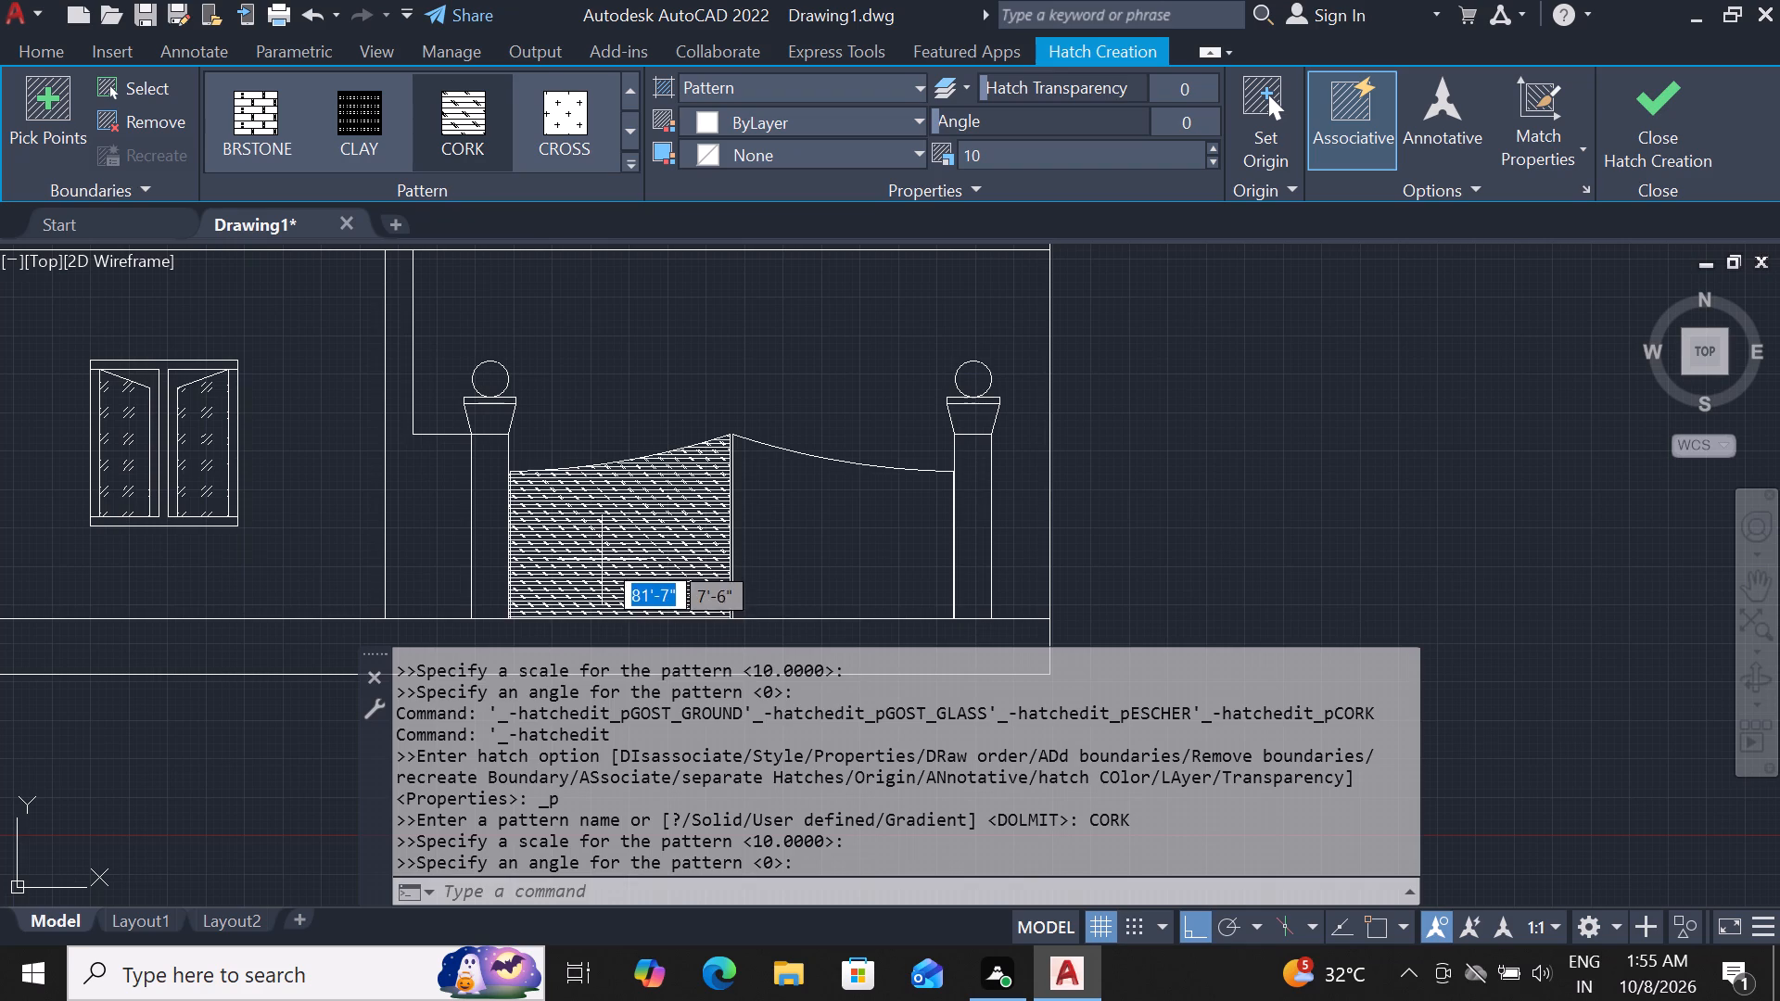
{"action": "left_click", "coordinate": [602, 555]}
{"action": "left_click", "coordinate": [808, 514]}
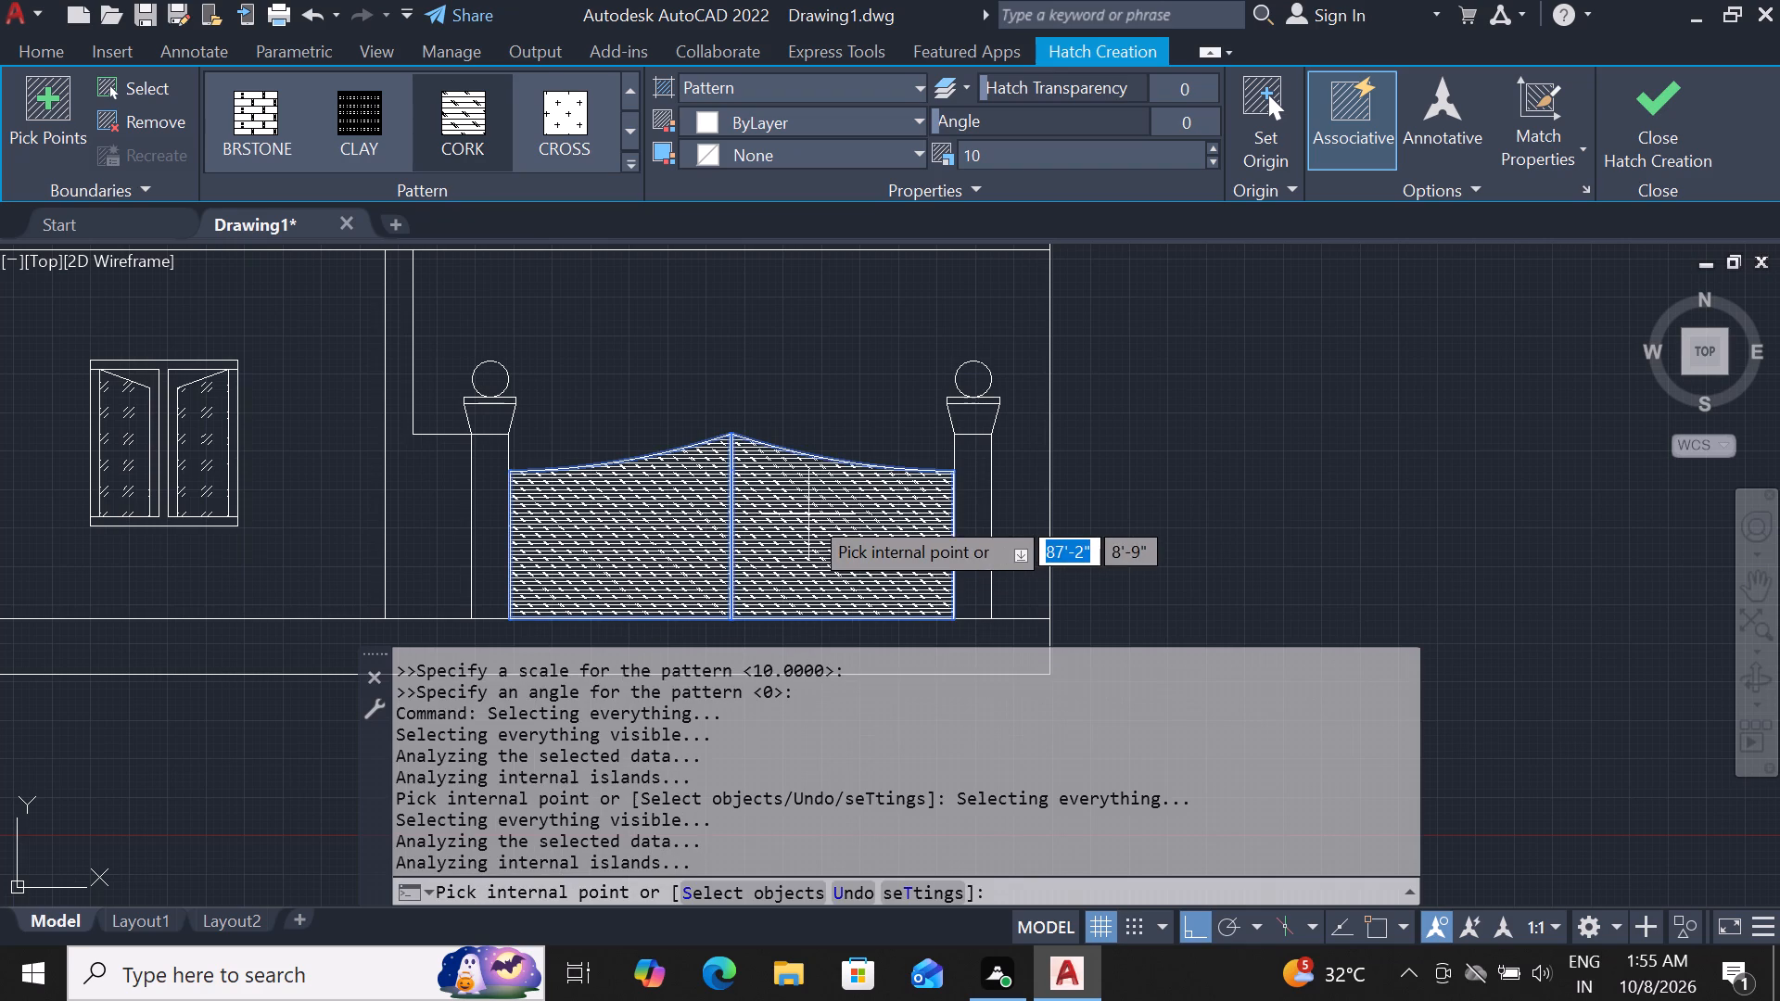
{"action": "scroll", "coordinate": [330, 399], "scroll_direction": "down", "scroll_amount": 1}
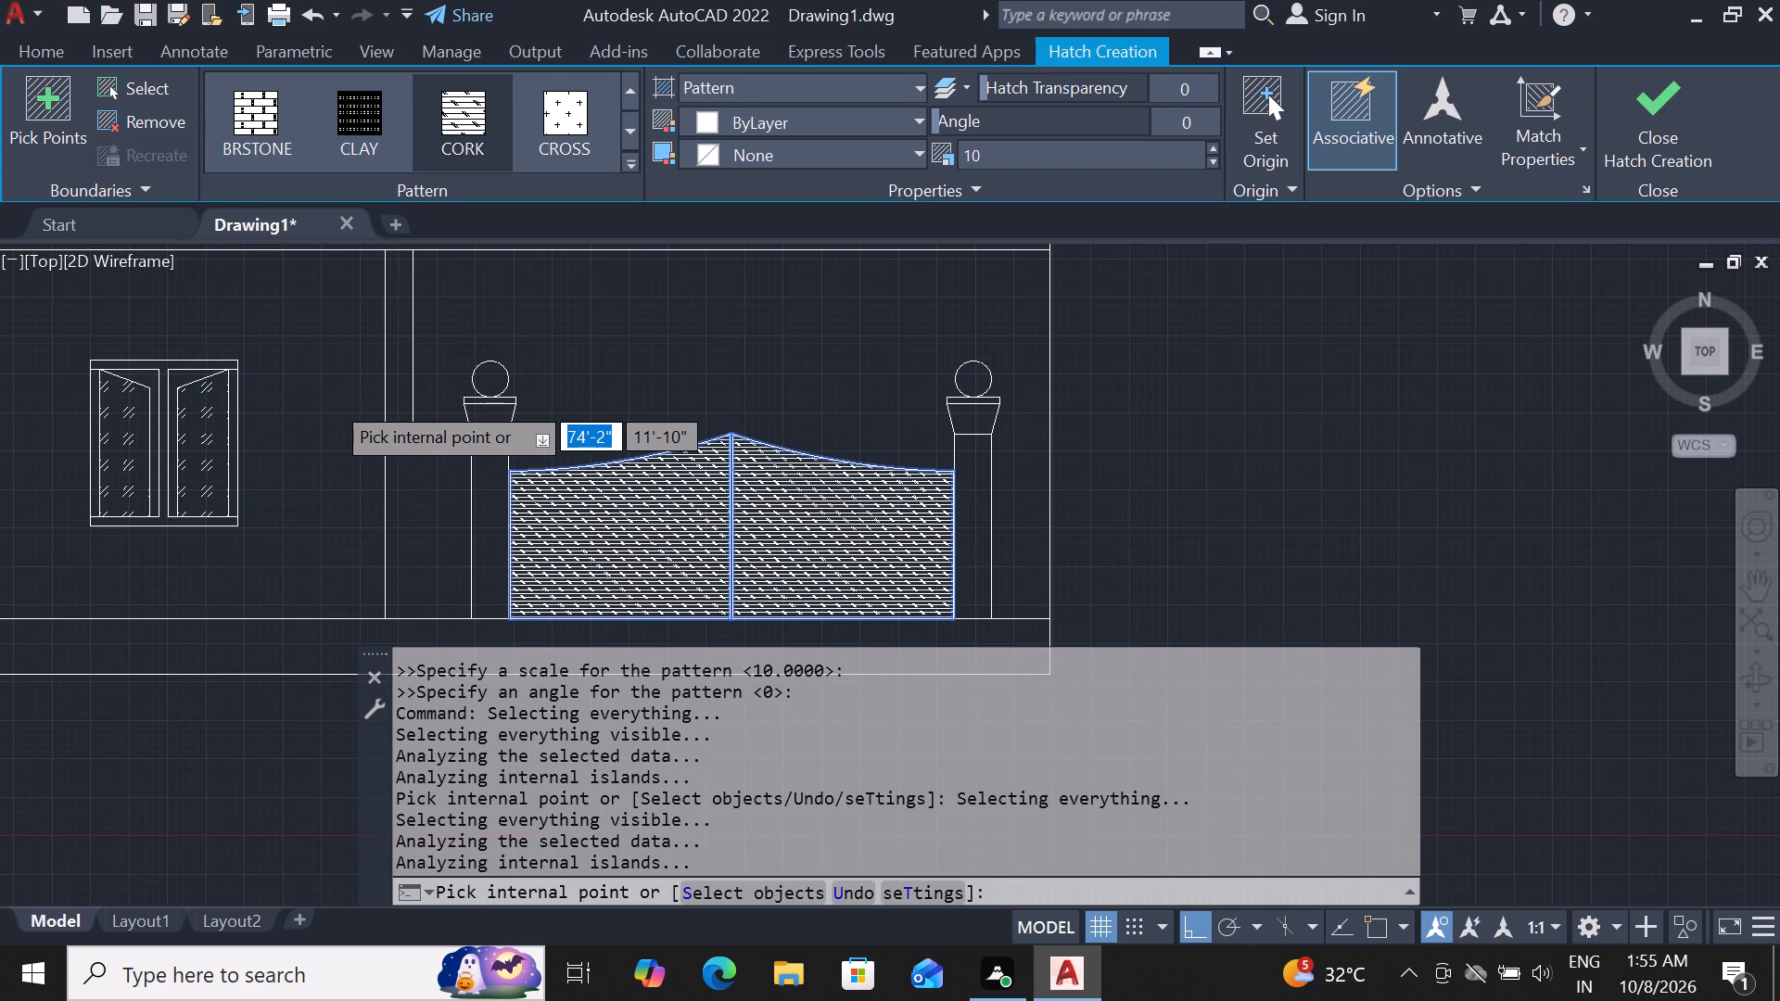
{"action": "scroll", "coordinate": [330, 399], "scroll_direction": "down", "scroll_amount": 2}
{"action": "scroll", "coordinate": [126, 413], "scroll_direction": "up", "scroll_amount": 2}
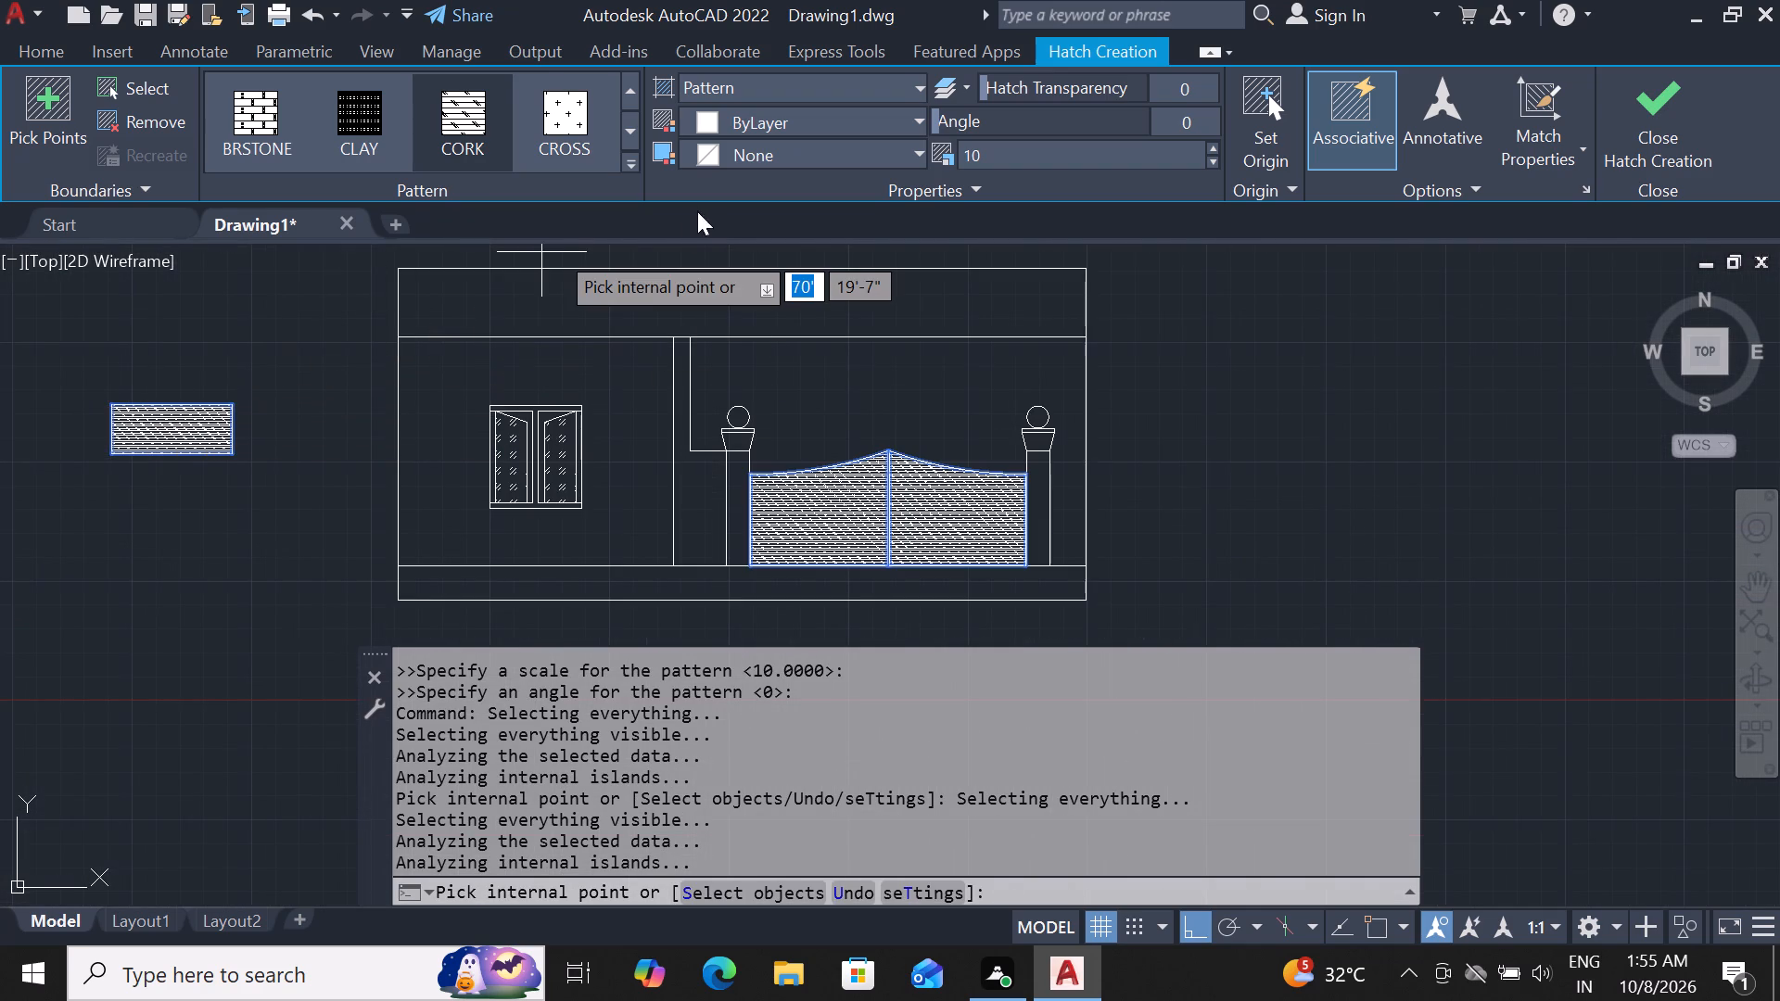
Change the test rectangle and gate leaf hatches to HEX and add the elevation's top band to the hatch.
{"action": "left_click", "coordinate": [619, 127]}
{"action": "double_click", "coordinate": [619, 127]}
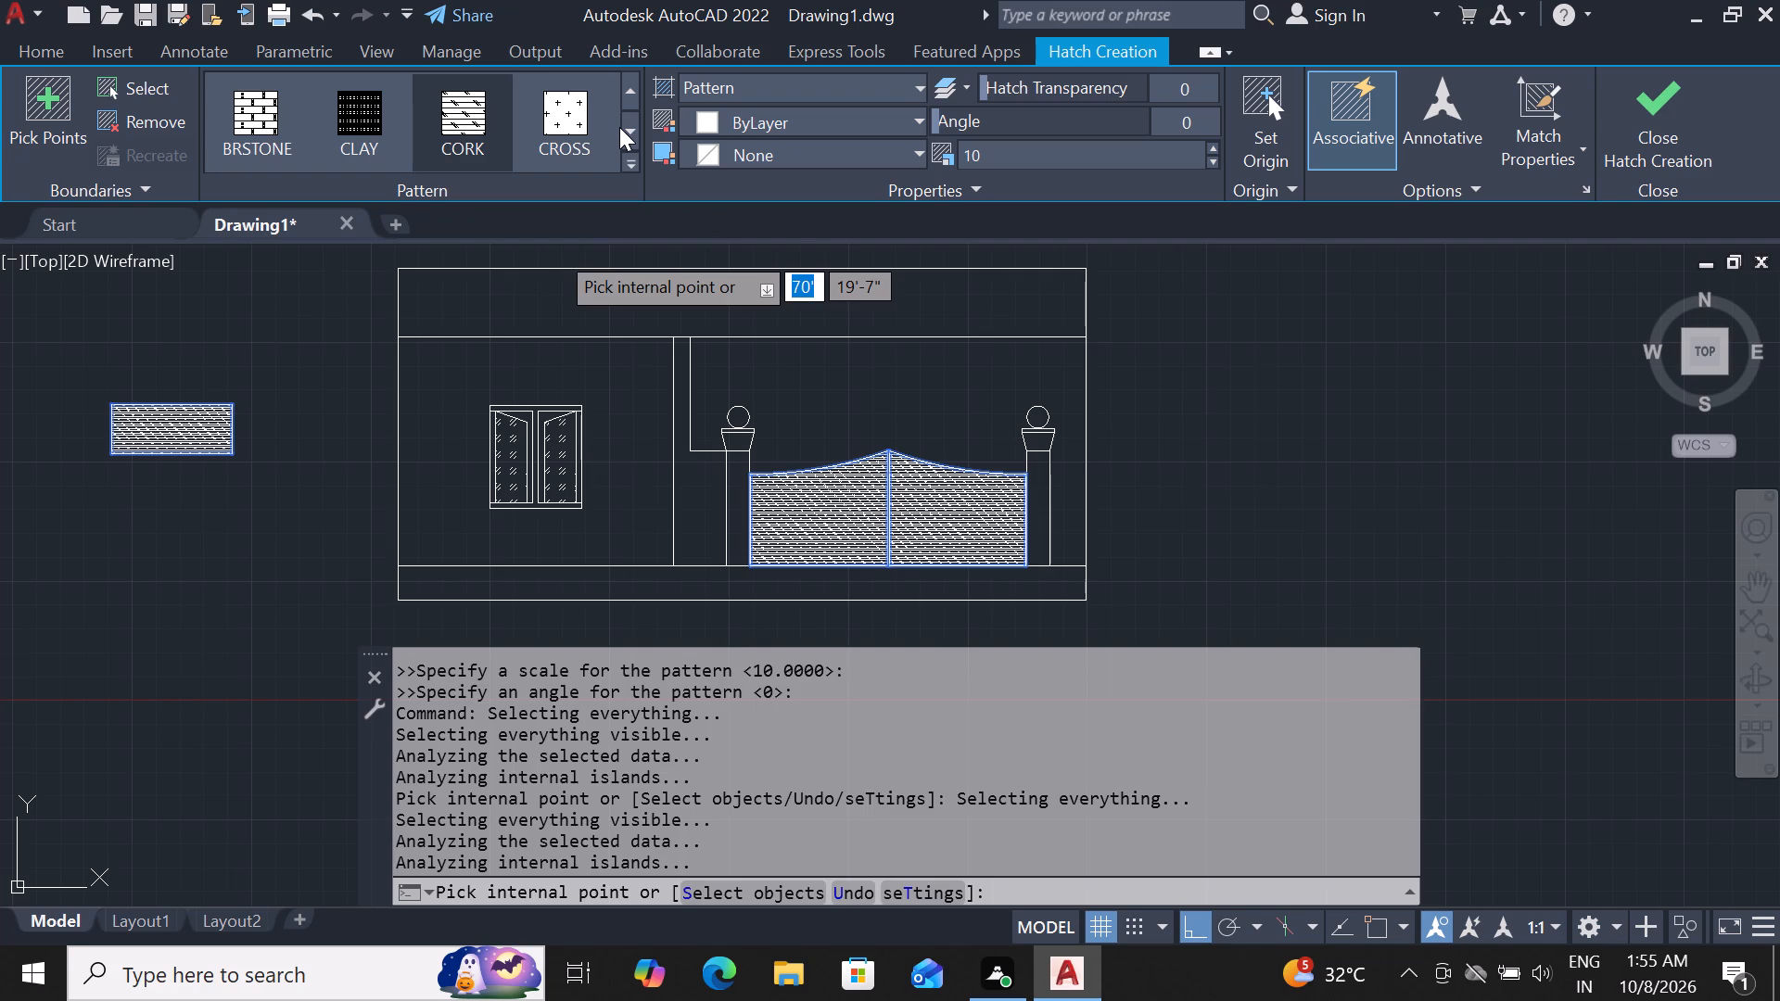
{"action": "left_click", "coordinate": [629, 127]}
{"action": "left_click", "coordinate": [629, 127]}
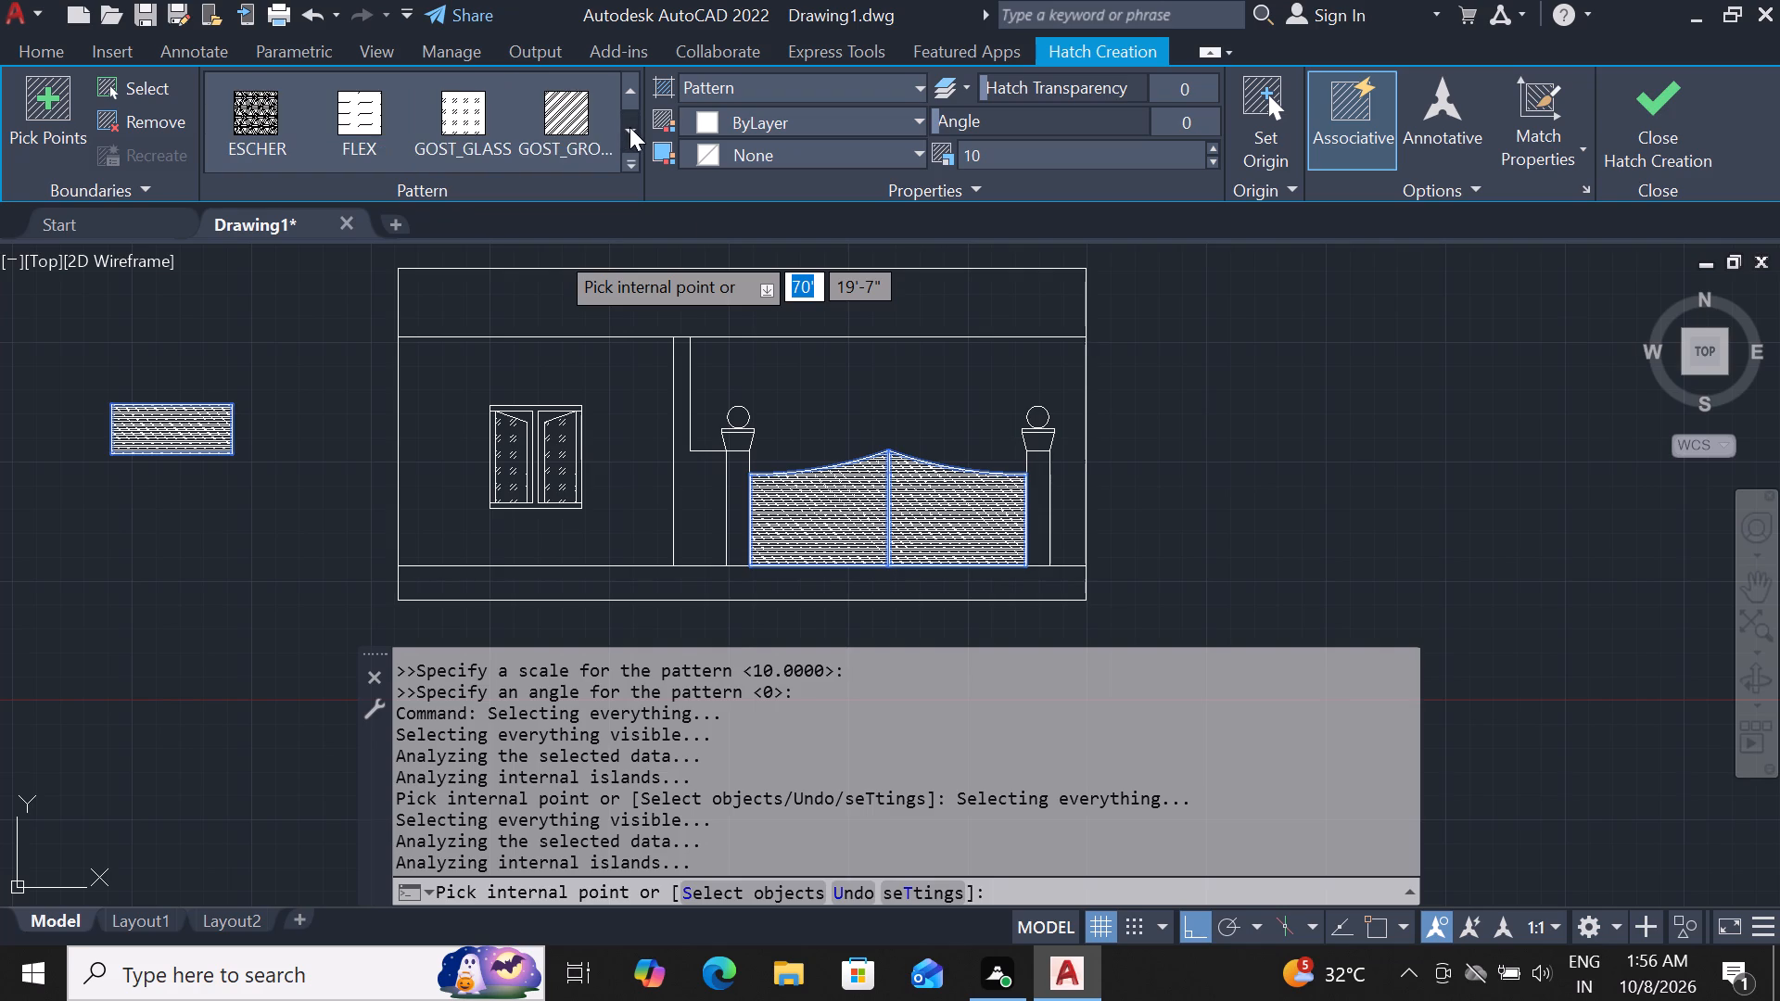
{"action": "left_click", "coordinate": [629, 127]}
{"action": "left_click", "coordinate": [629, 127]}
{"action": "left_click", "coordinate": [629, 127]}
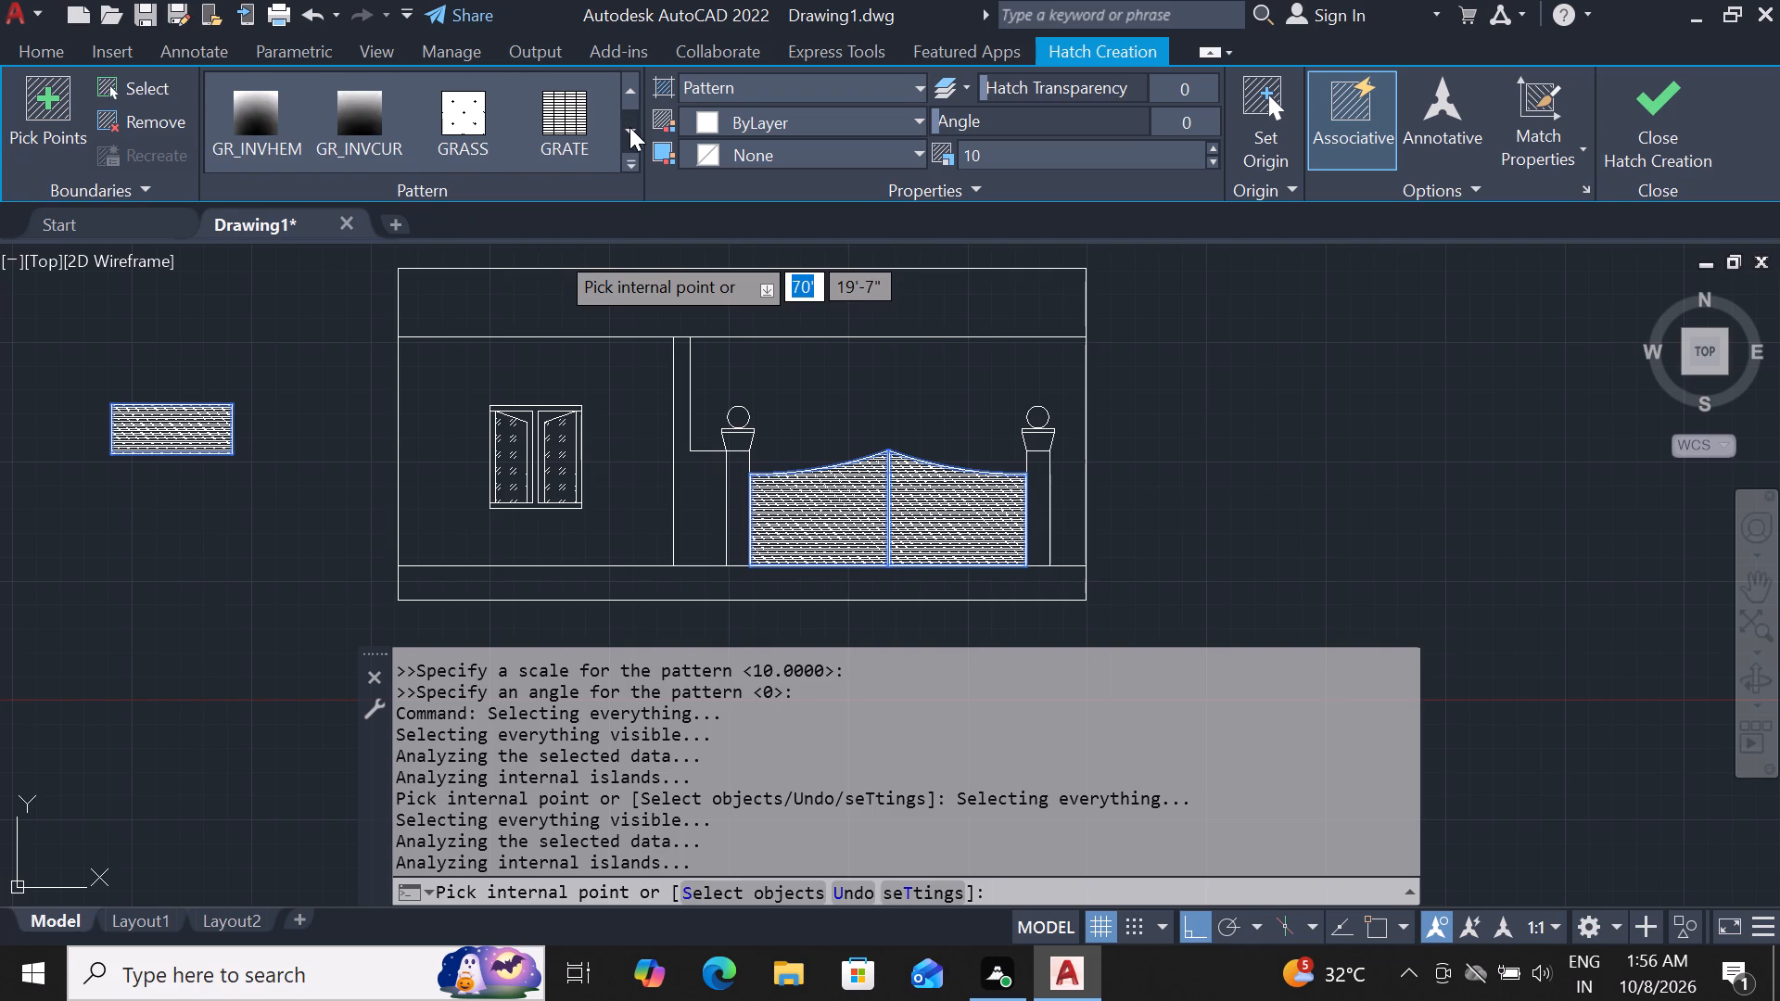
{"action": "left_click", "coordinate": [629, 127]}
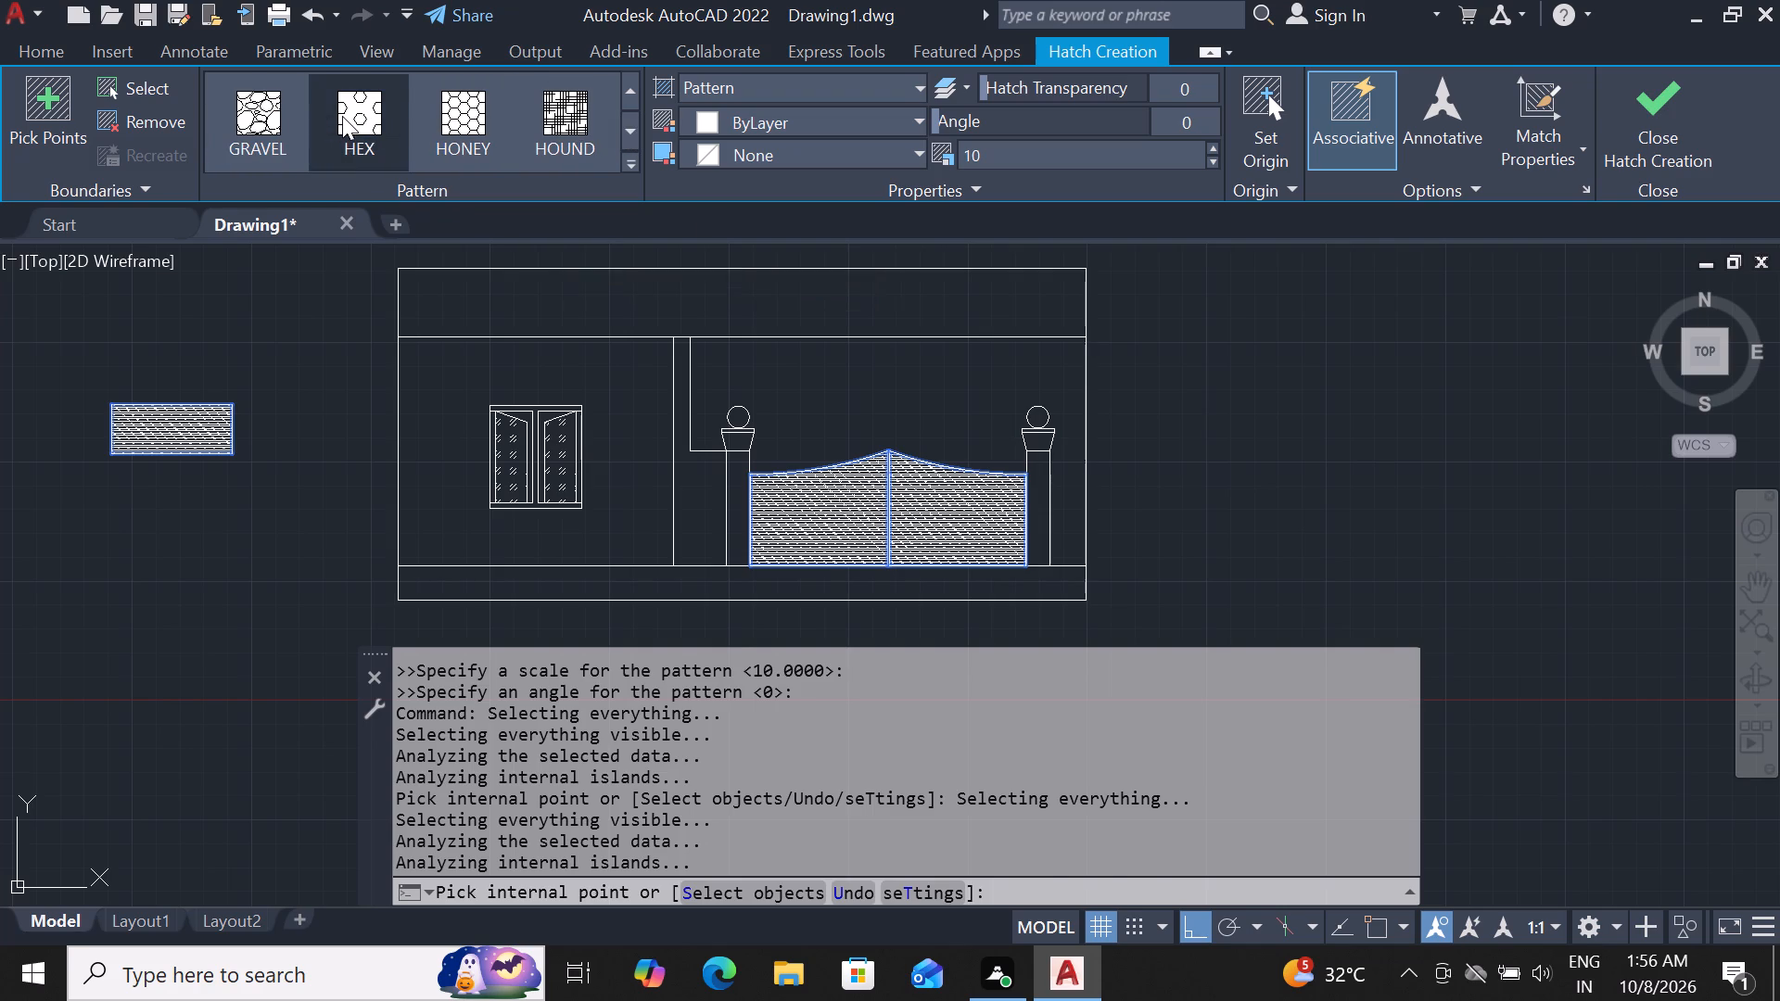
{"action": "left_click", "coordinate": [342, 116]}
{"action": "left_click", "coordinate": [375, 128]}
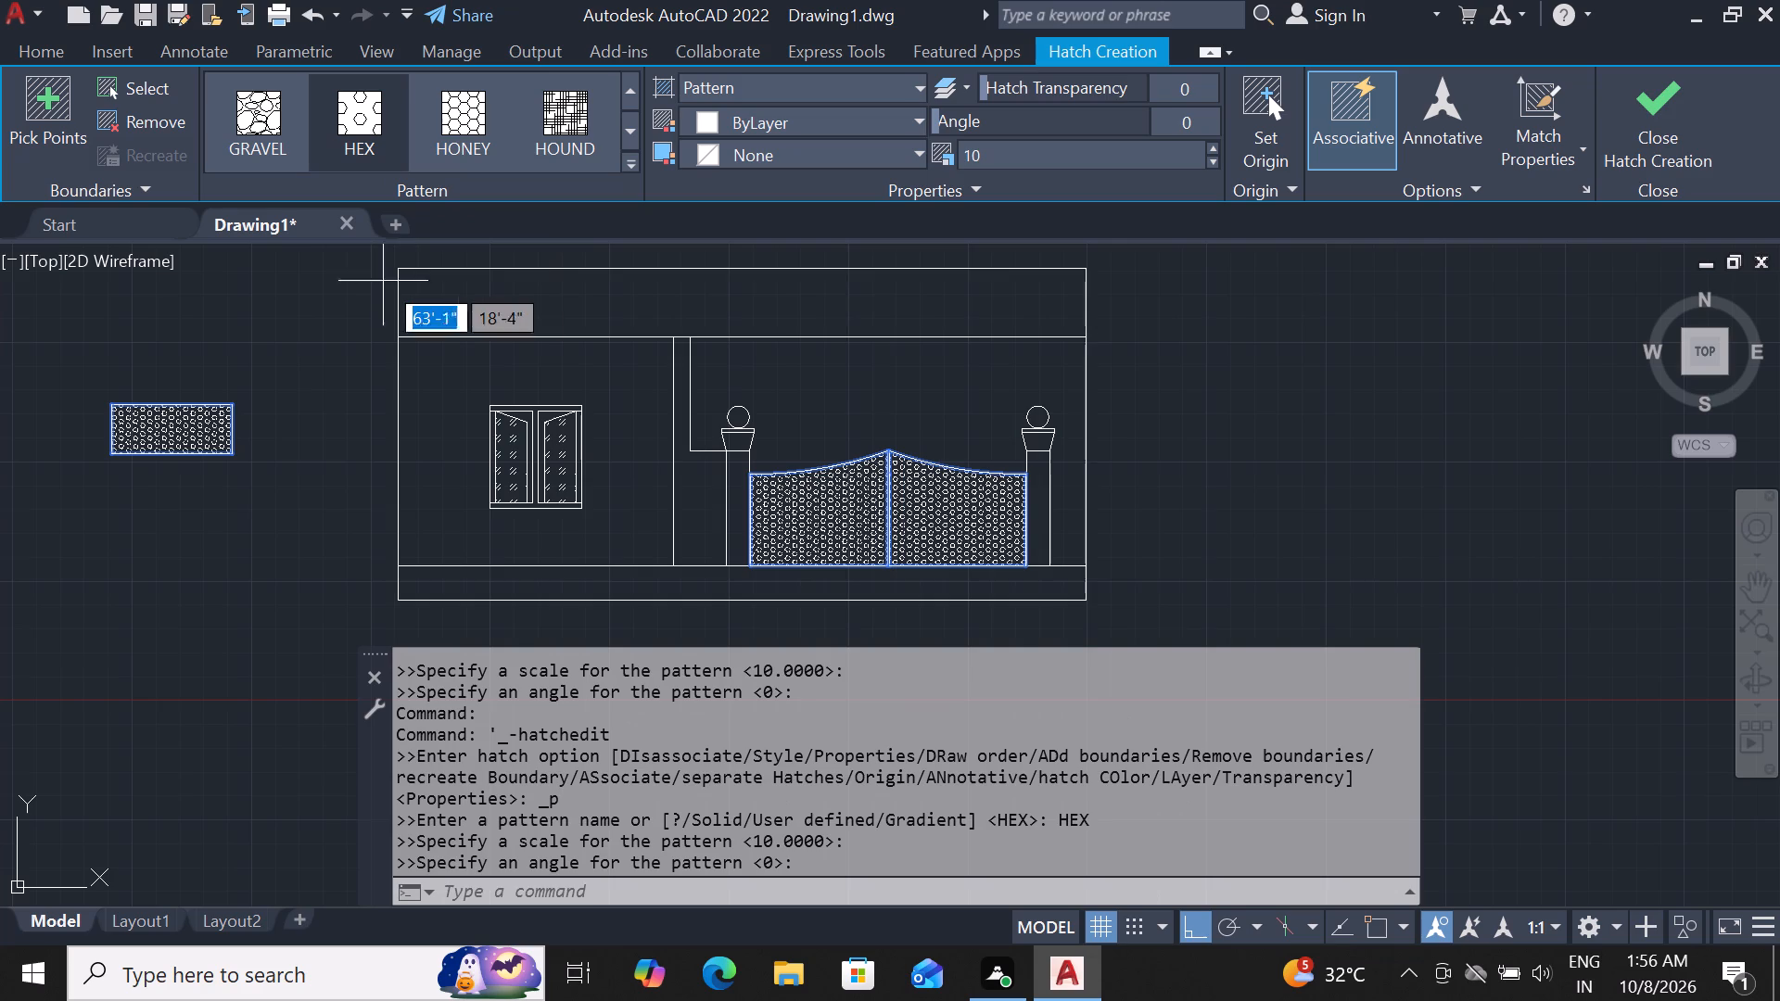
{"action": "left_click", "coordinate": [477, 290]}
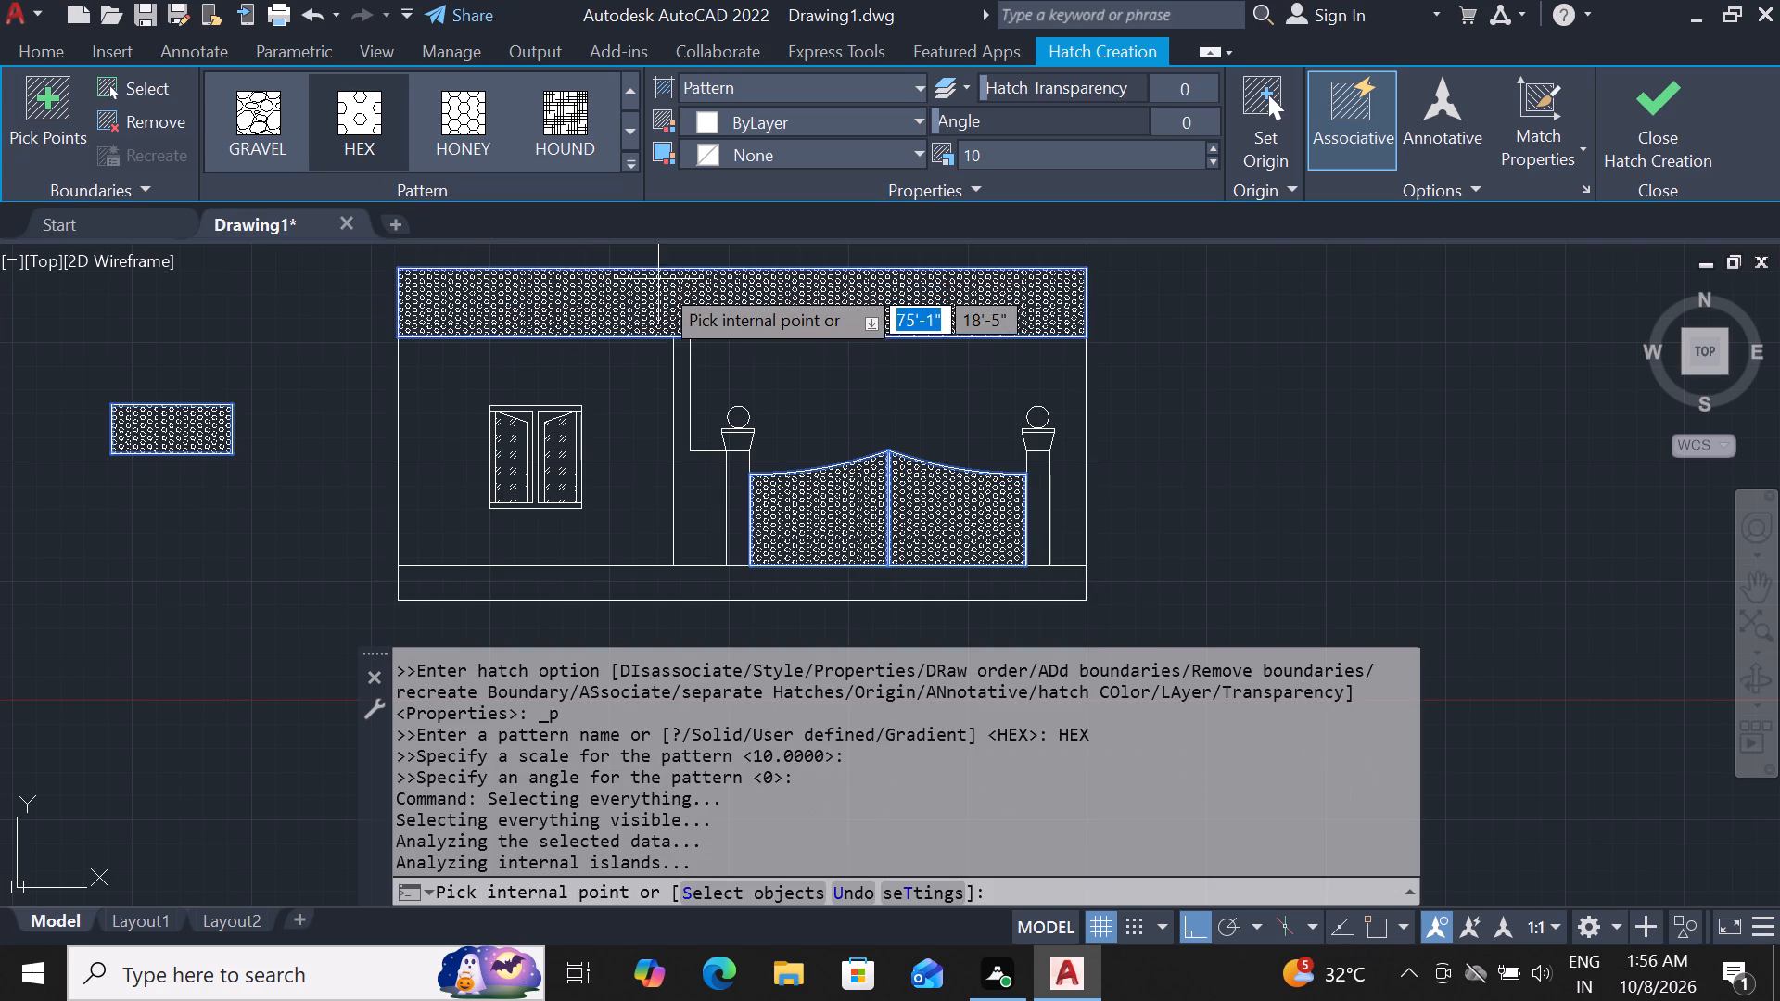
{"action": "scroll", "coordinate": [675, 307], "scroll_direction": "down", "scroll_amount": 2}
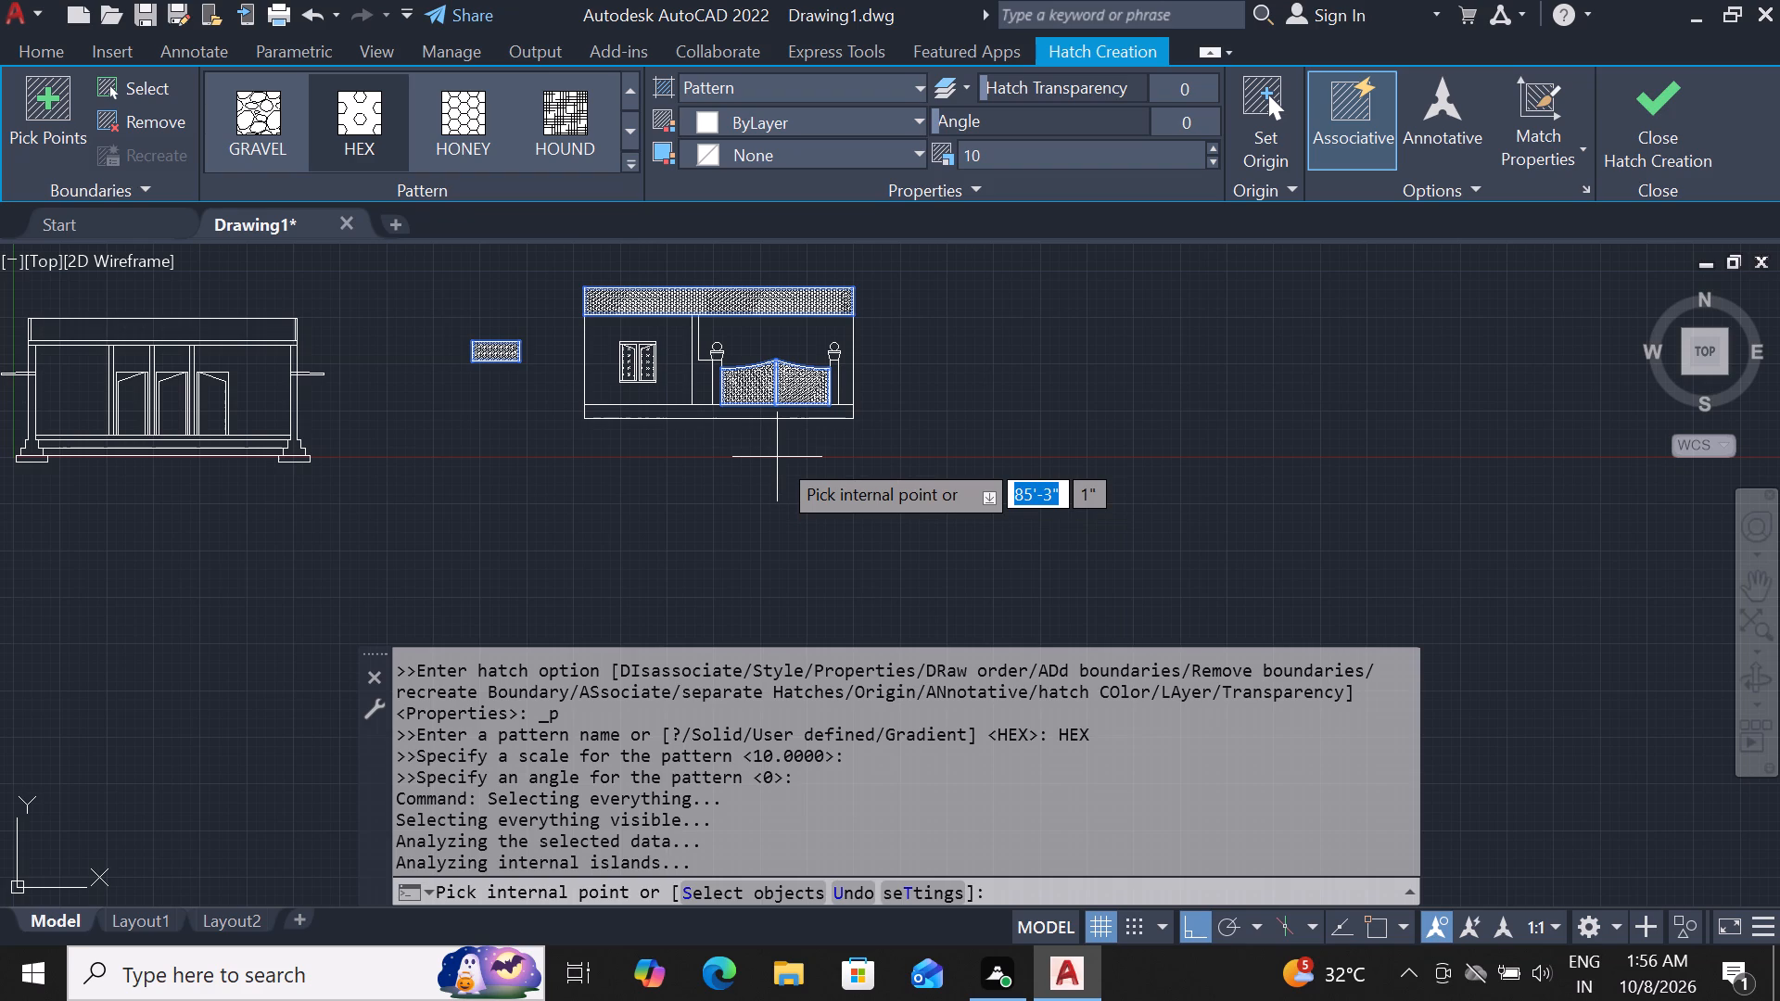
Look through the remaining hatch patterns from INSUL to the end of the gallery.
{"action": "left_click", "coordinate": [624, 131]}
{"action": "scroll", "coordinate": [648, 327], "scroll_direction": "up", "scroll_amount": 2}
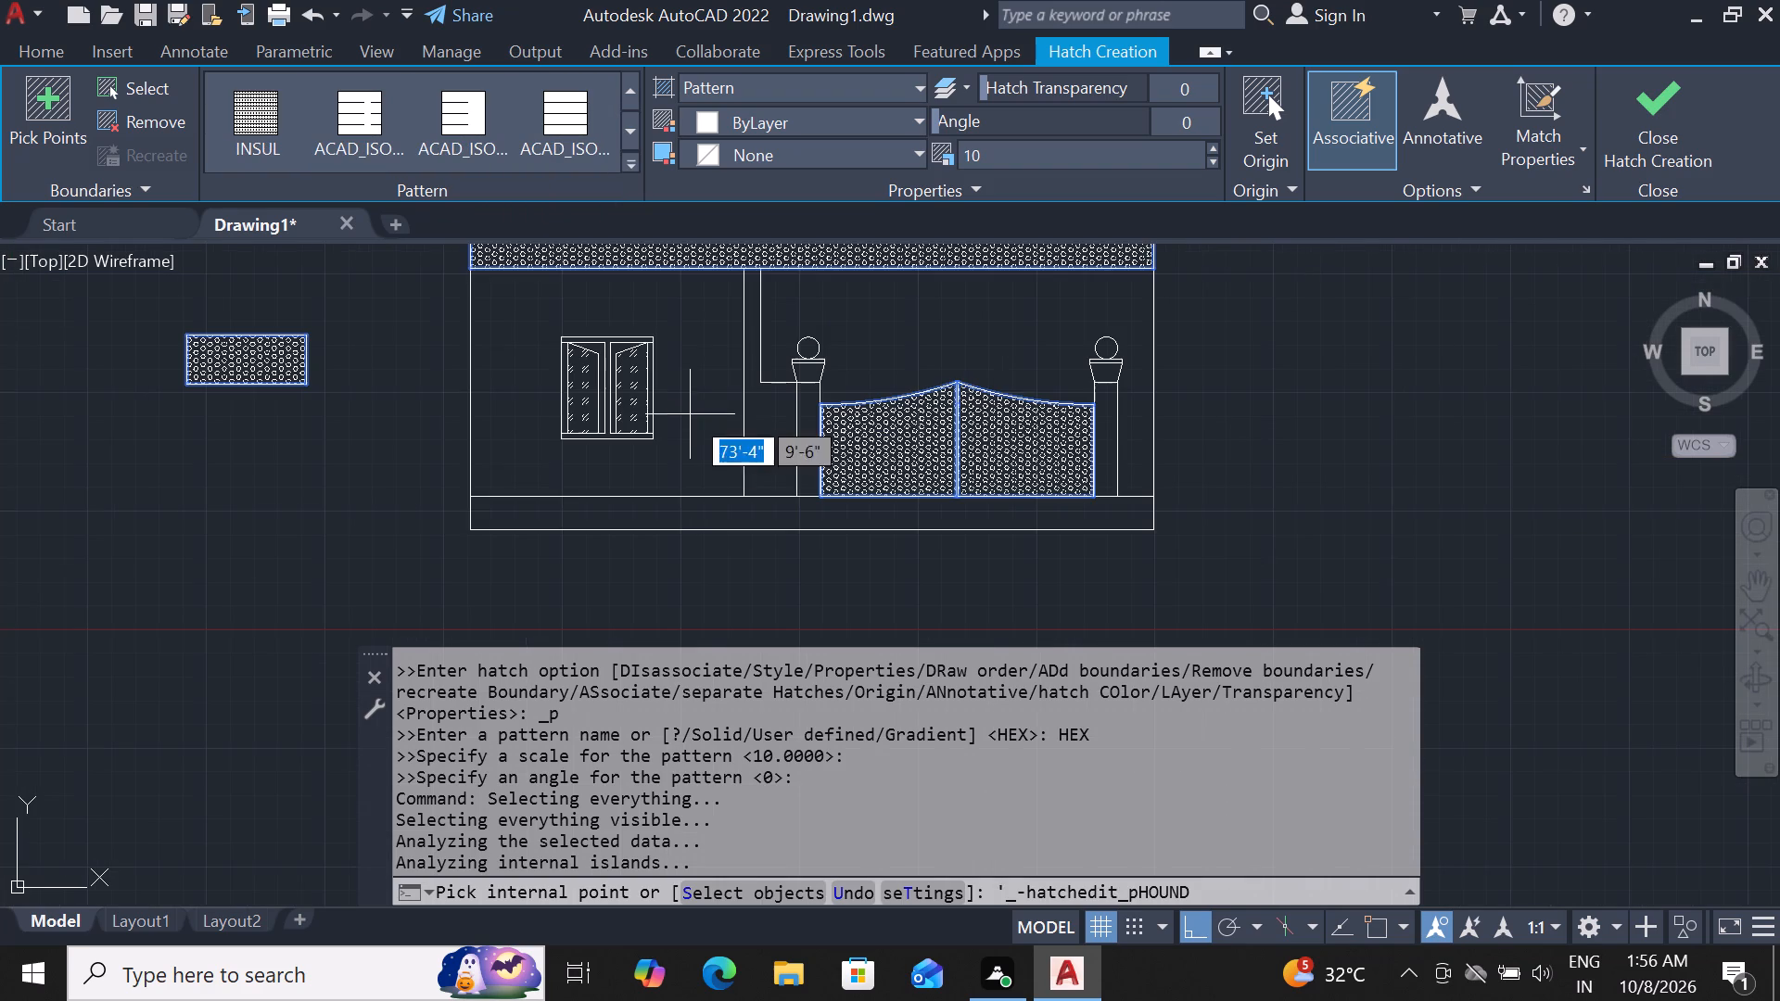
{"action": "scroll", "coordinate": [793, 424], "scroll_direction": "down", "scroll_amount": 2}
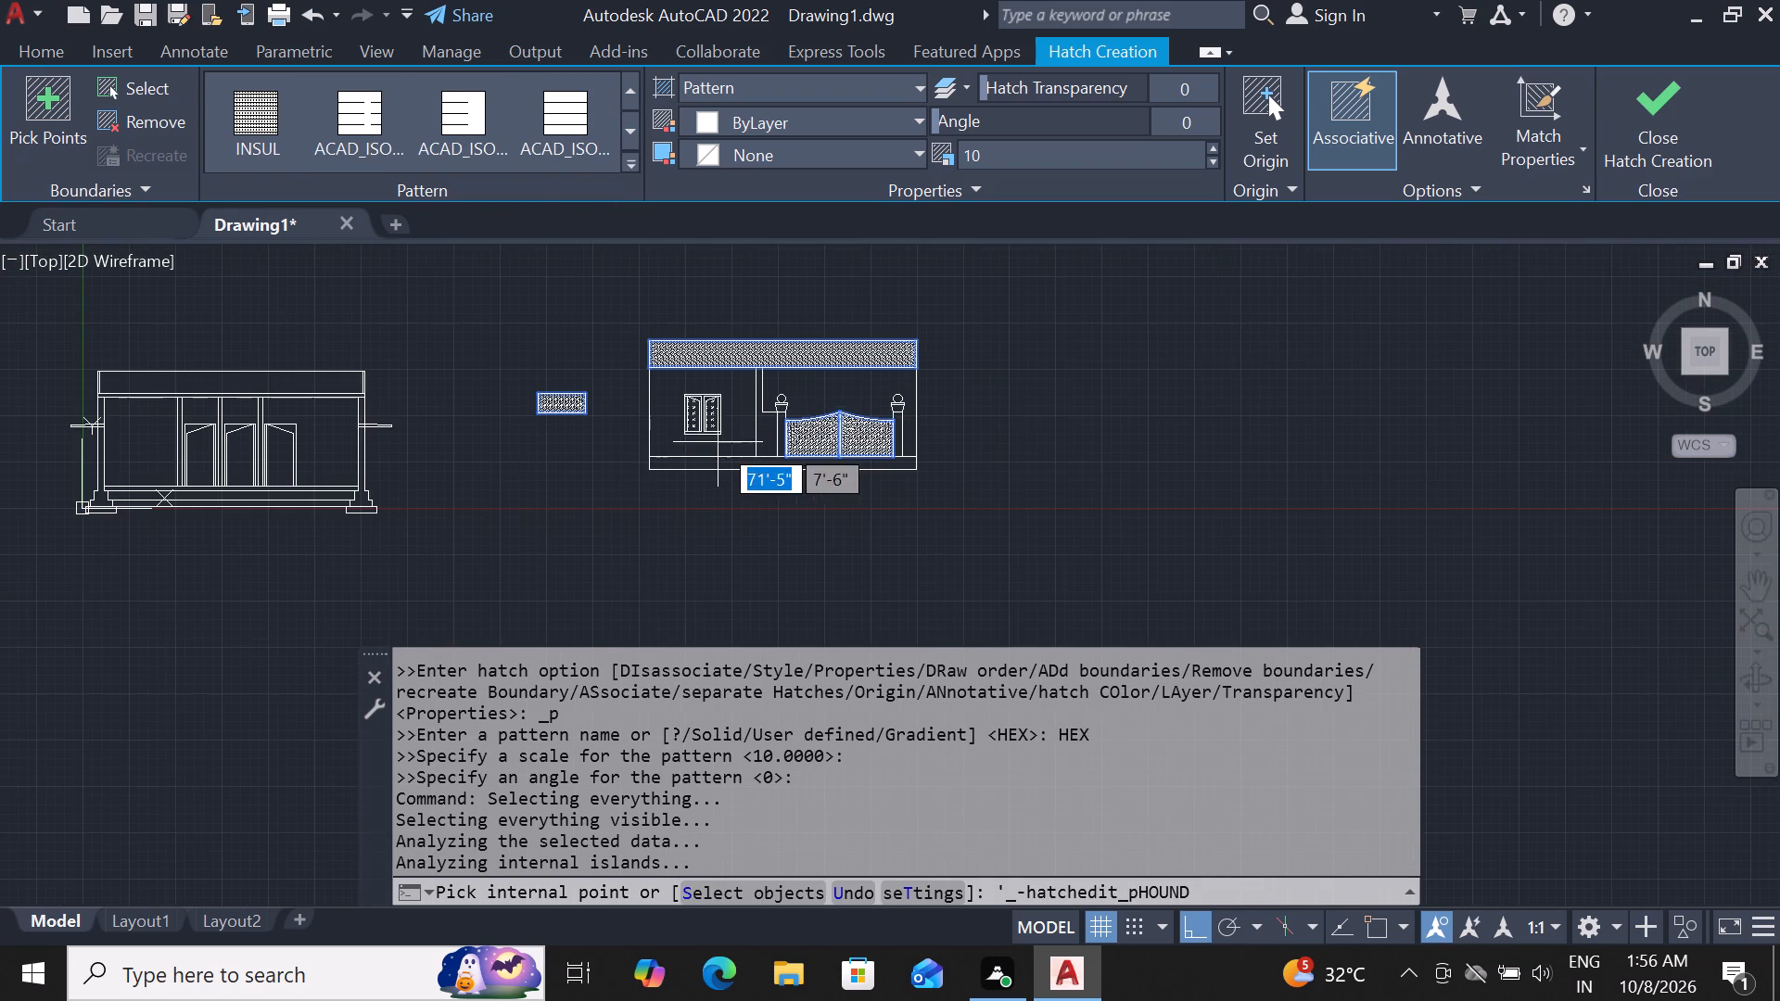
{"action": "scroll", "coordinate": [797, 369], "scroll_direction": "up", "scroll_amount": 2}
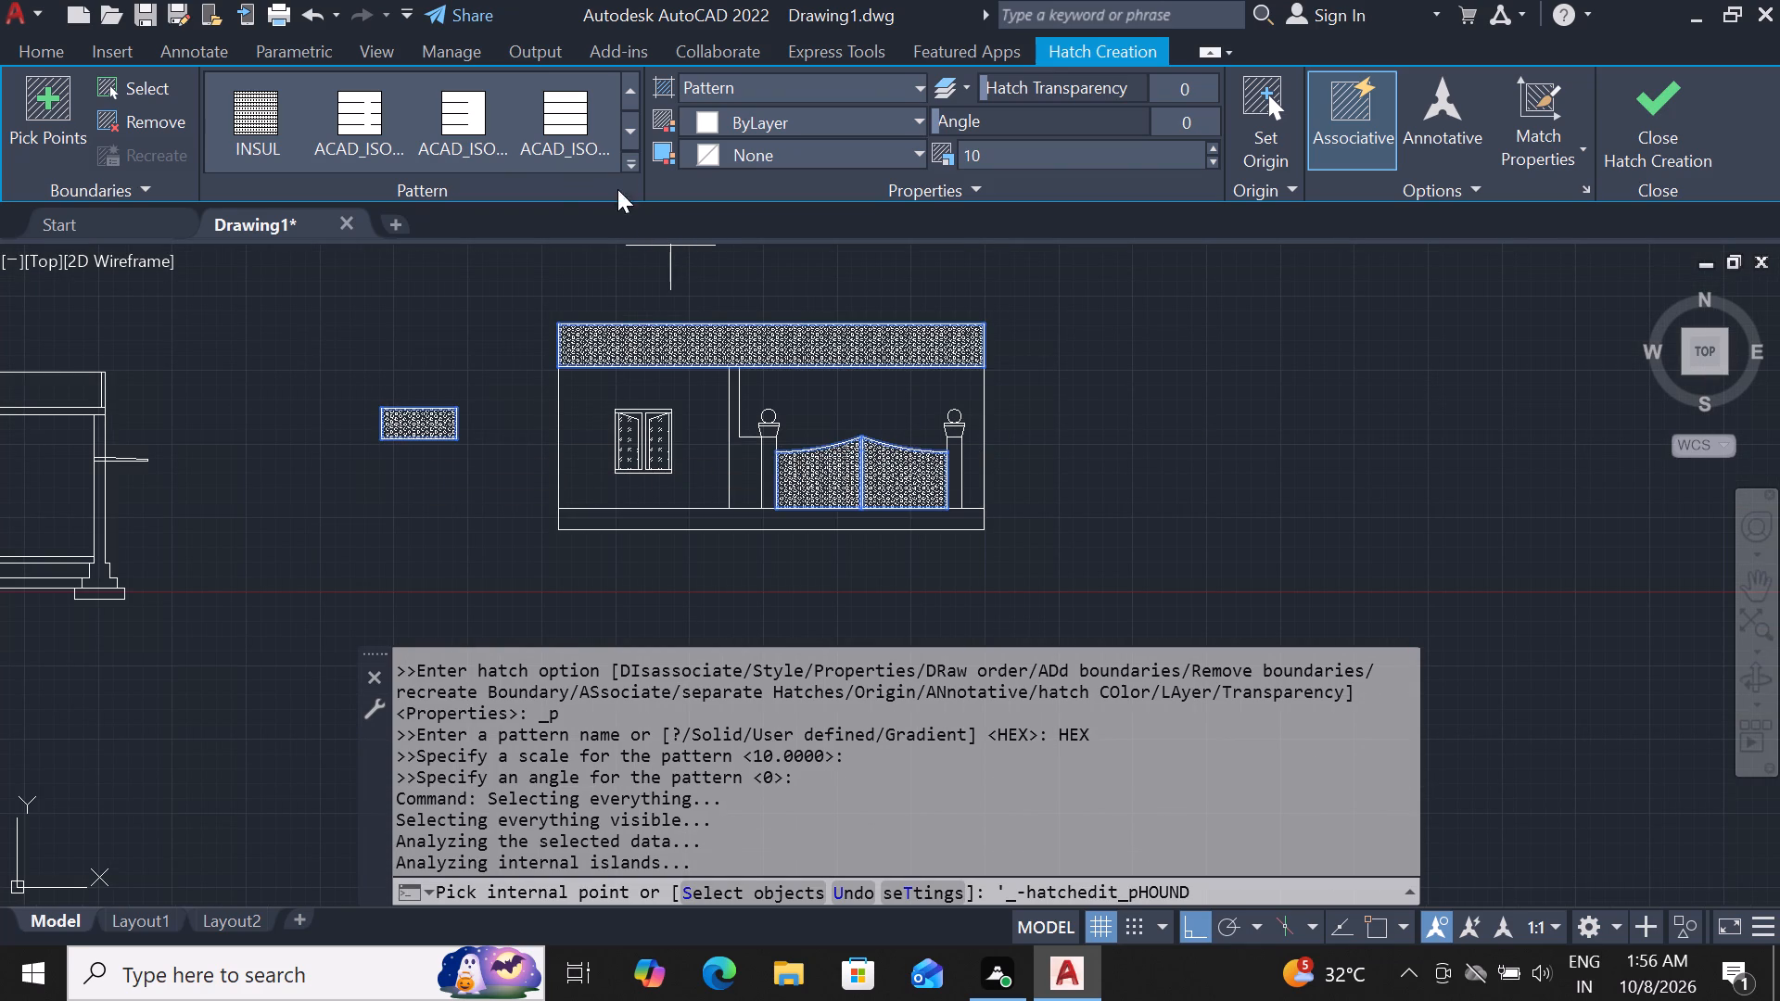
{"action": "left_click", "coordinate": [638, 142]}
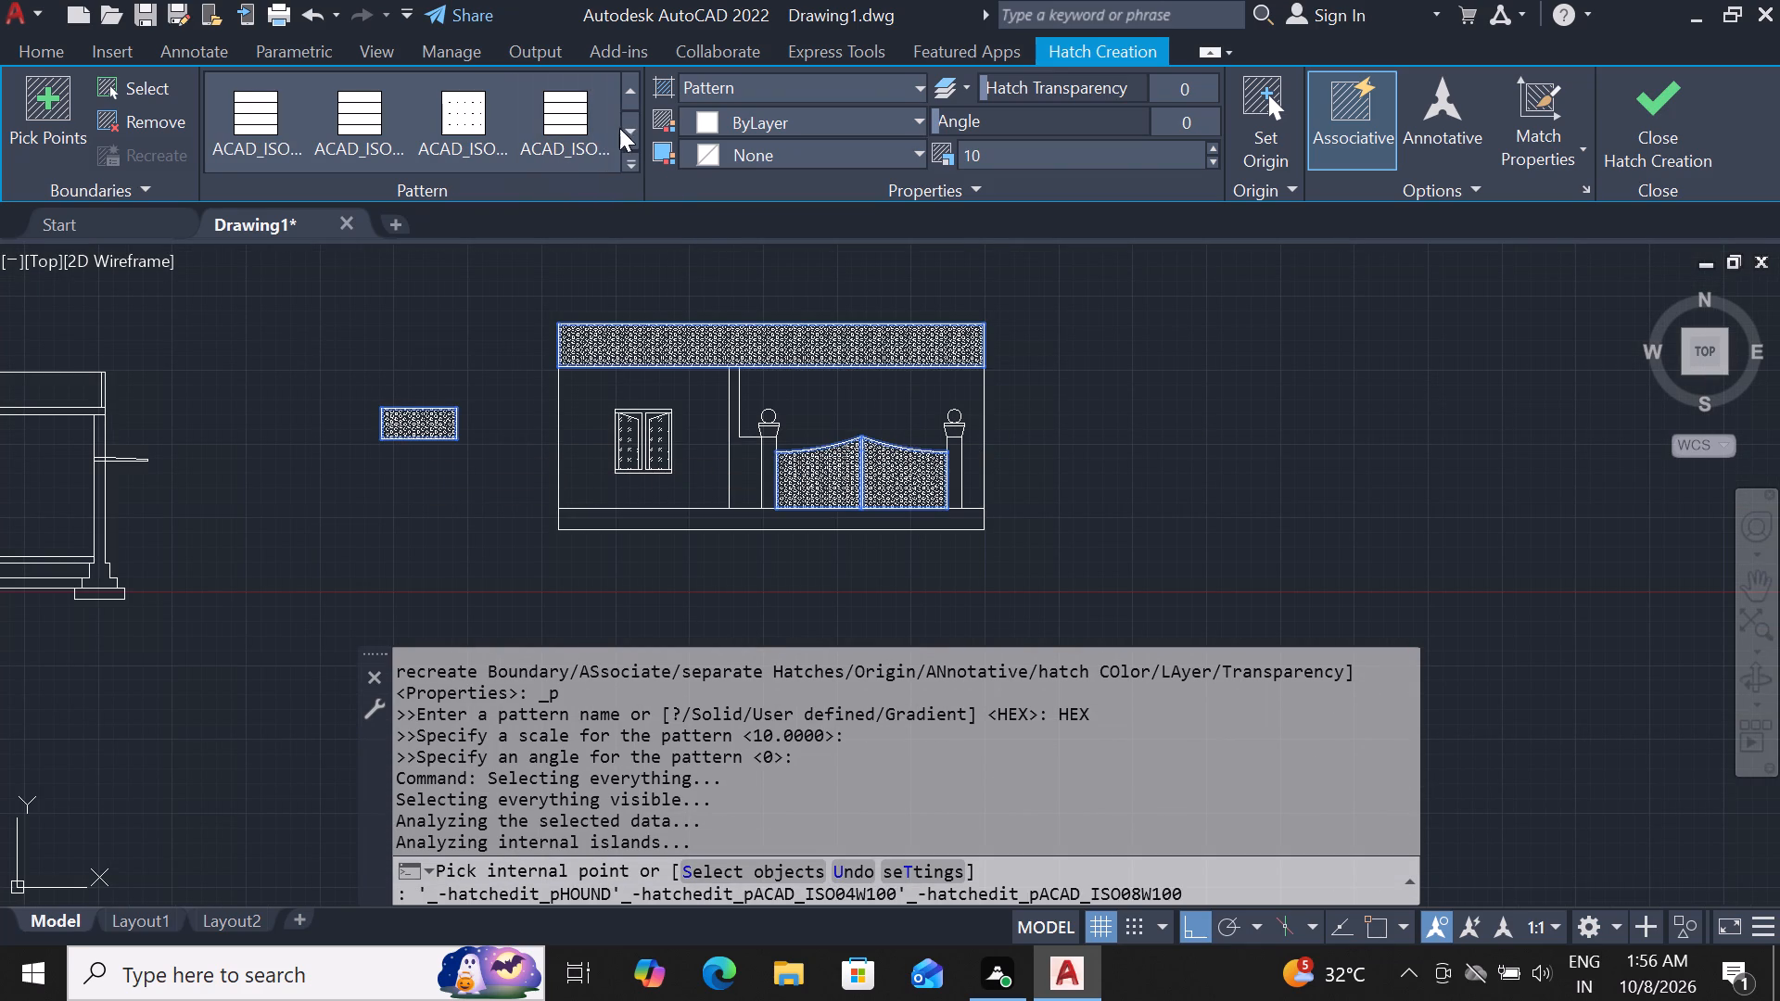
{"action": "left_click", "coordinate": [621, 128]}
{"action": "double_click", "coordinate": [621, 128]}
{"action": "left_click", "coordinate": [621, 128]}
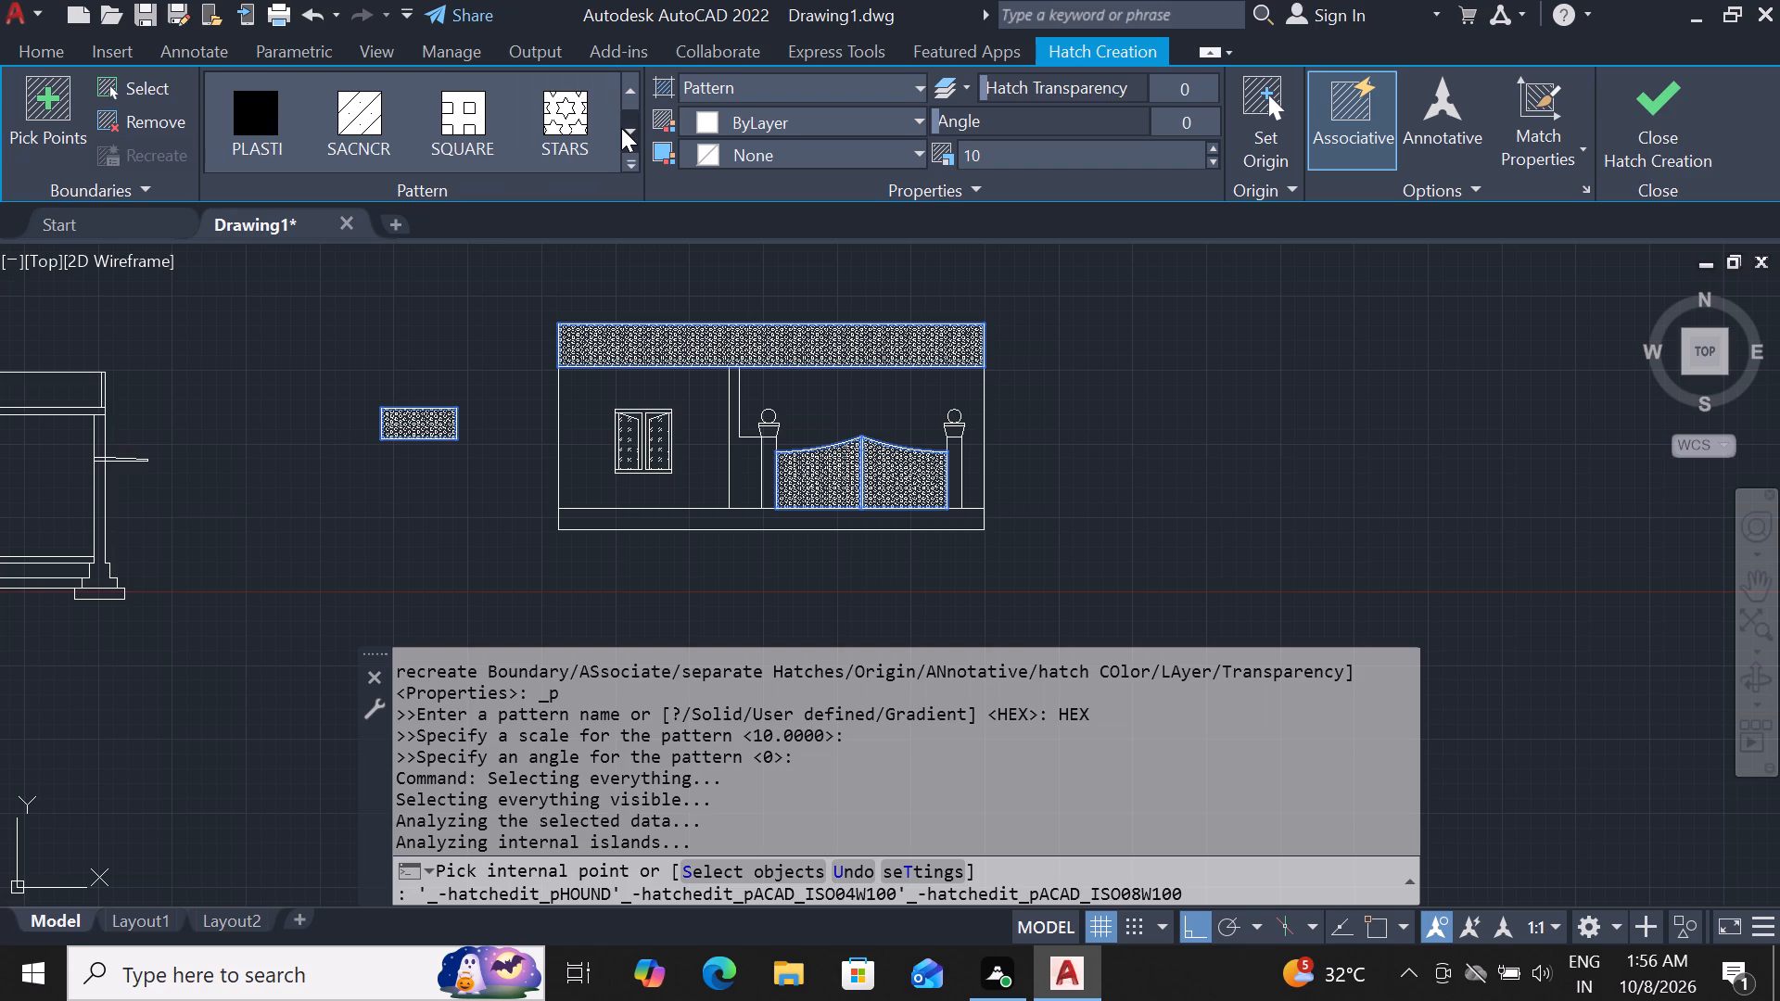
{"action": "left_click", "coordinate": [621, 128]}
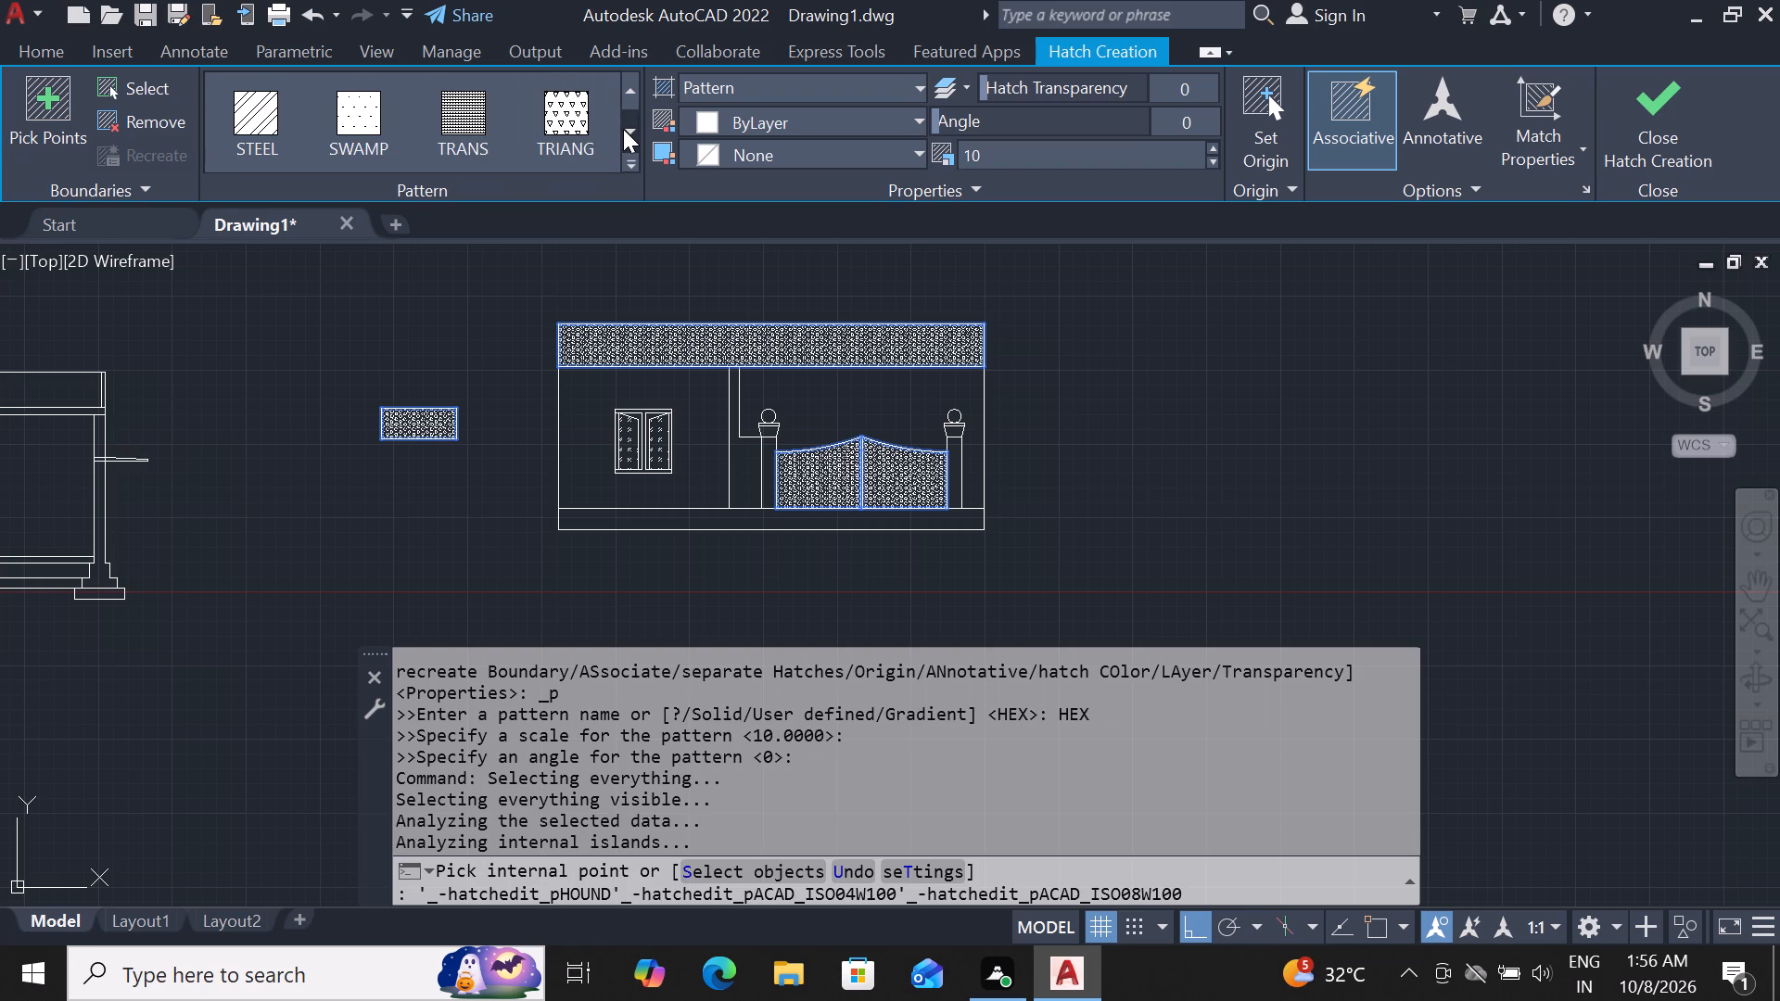
{"action": "left_click", "coordinate": [623, 129]}
{"action": "left_click", "coordinate": [623, 129]}
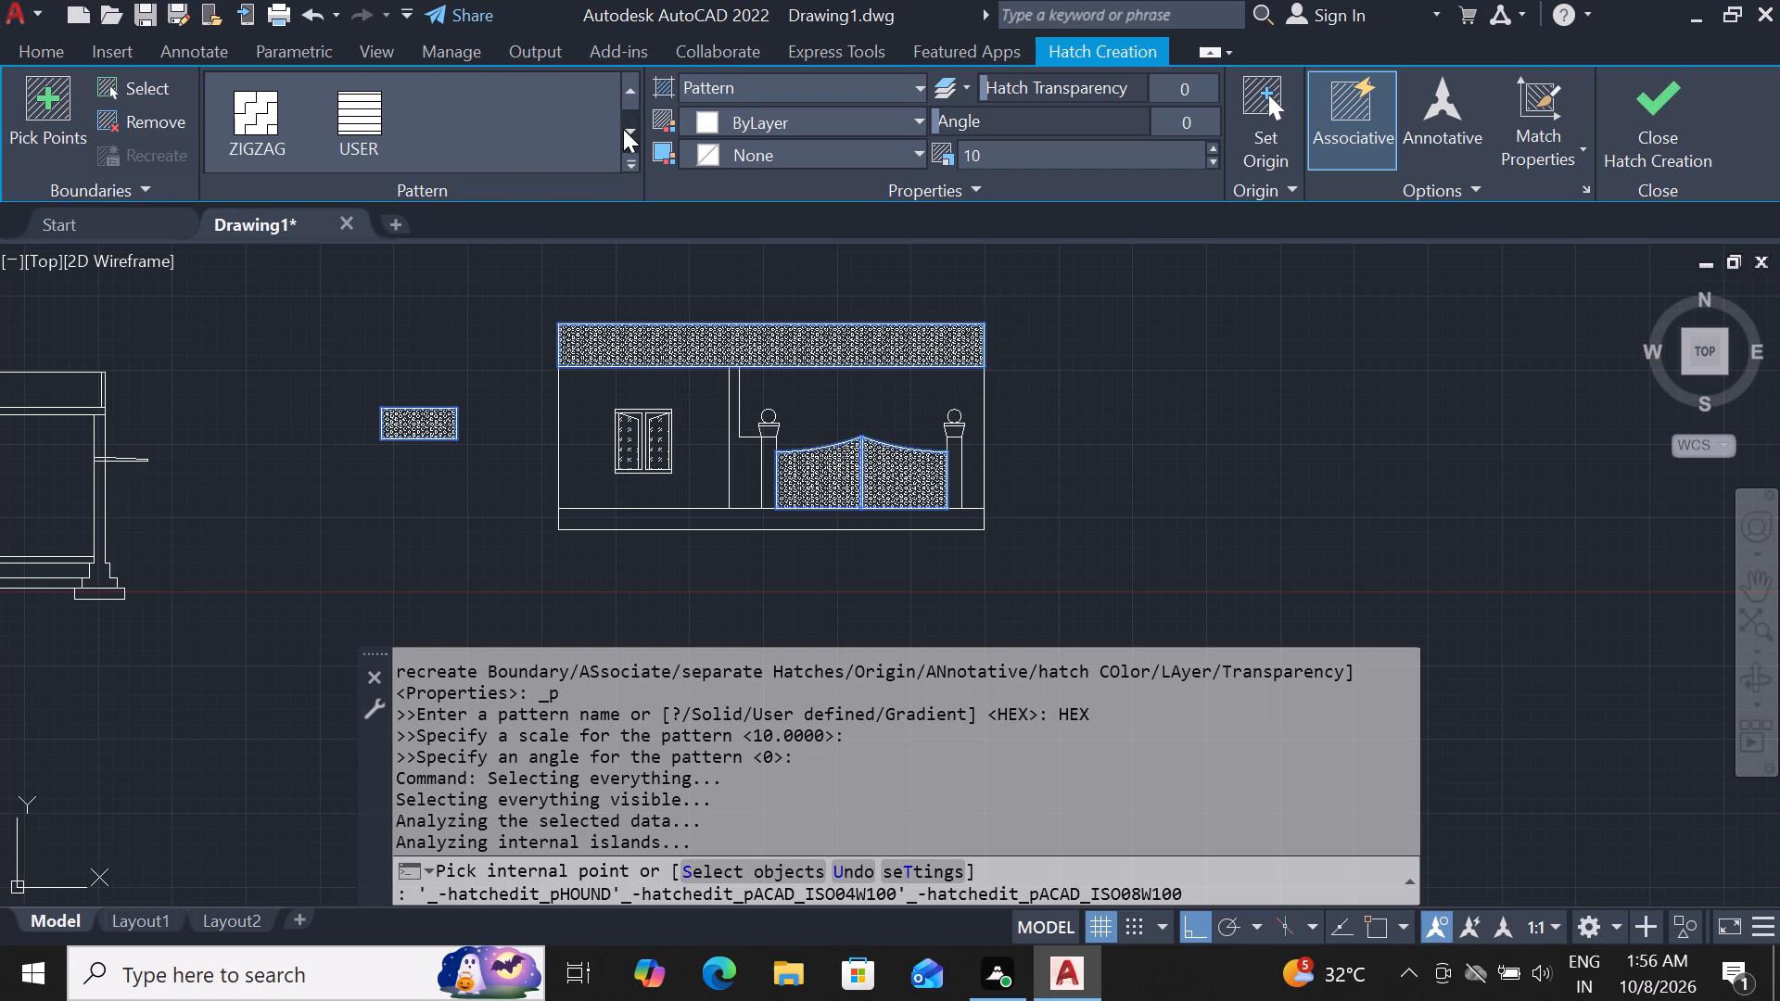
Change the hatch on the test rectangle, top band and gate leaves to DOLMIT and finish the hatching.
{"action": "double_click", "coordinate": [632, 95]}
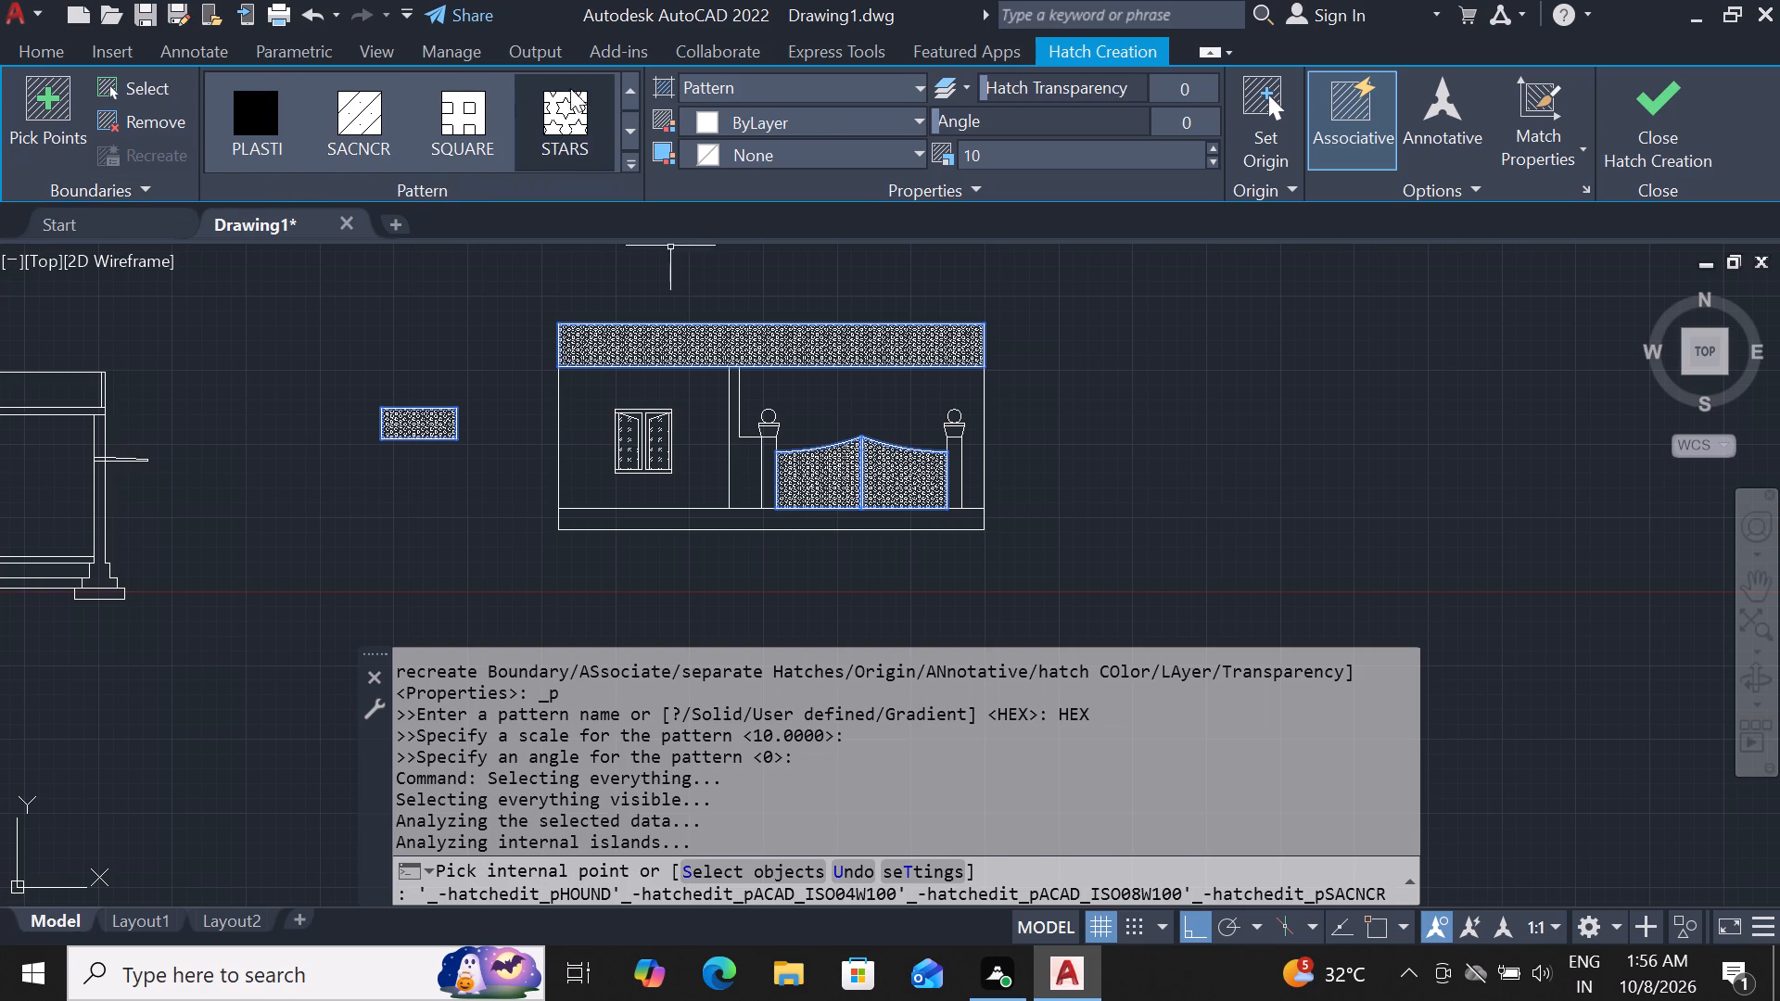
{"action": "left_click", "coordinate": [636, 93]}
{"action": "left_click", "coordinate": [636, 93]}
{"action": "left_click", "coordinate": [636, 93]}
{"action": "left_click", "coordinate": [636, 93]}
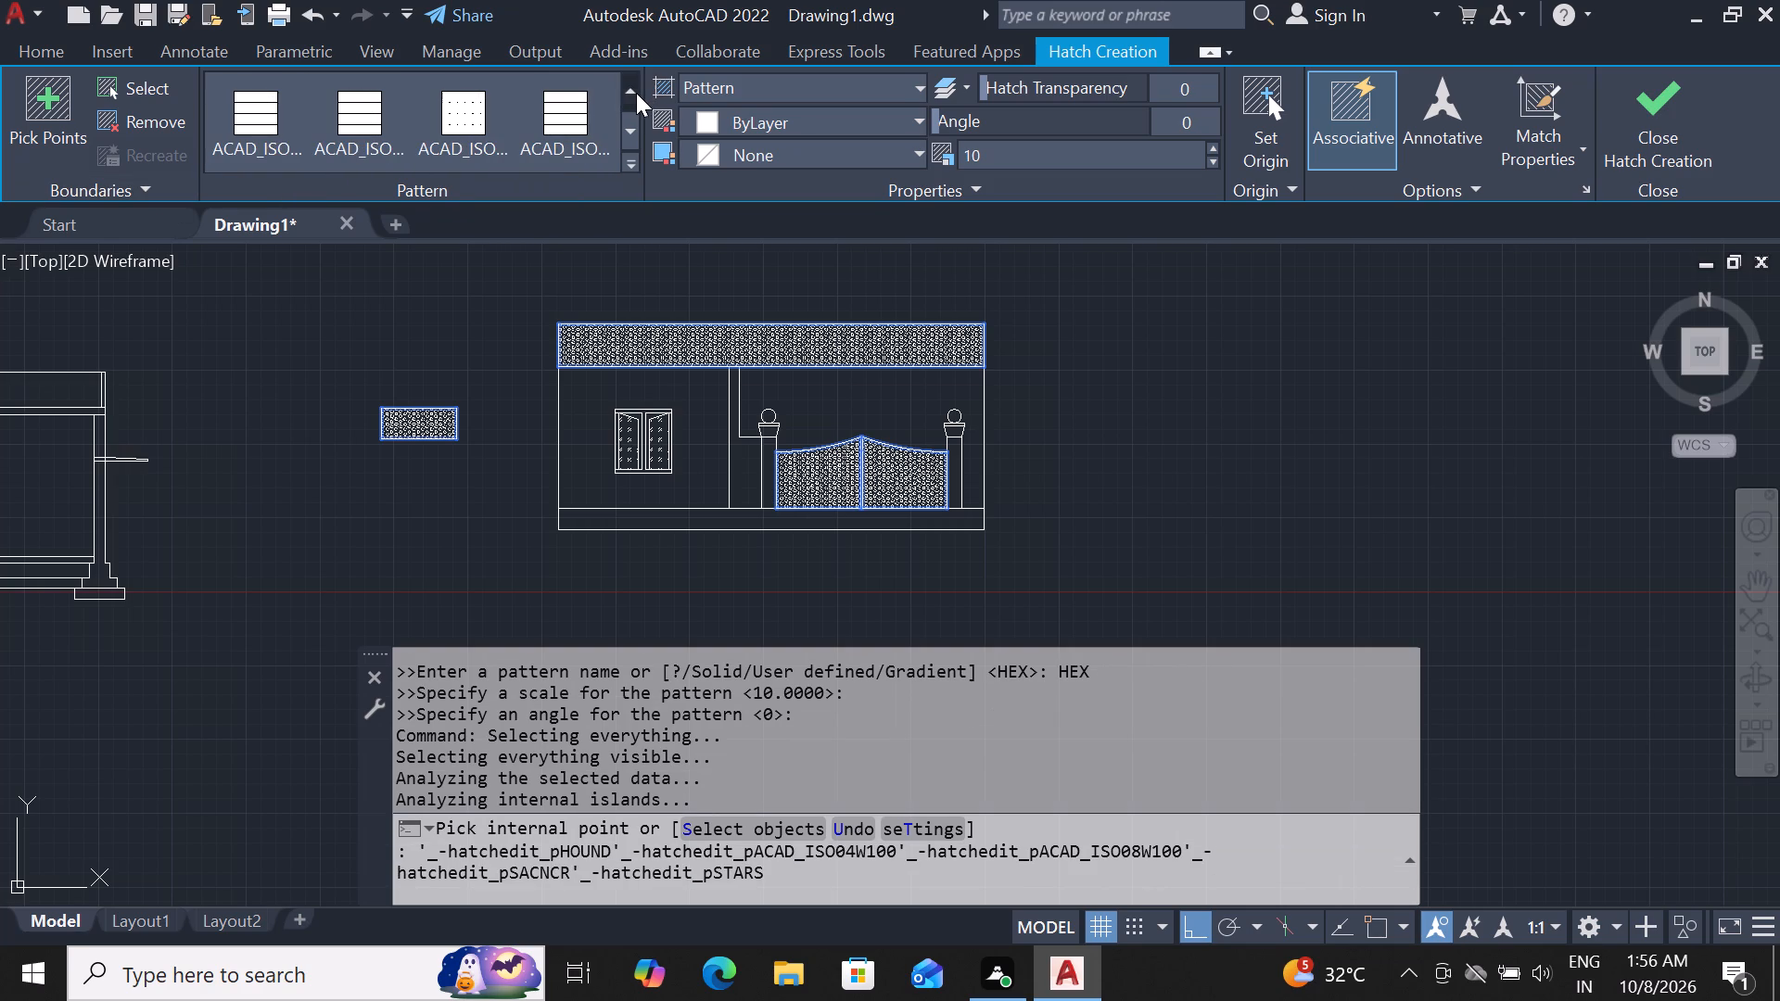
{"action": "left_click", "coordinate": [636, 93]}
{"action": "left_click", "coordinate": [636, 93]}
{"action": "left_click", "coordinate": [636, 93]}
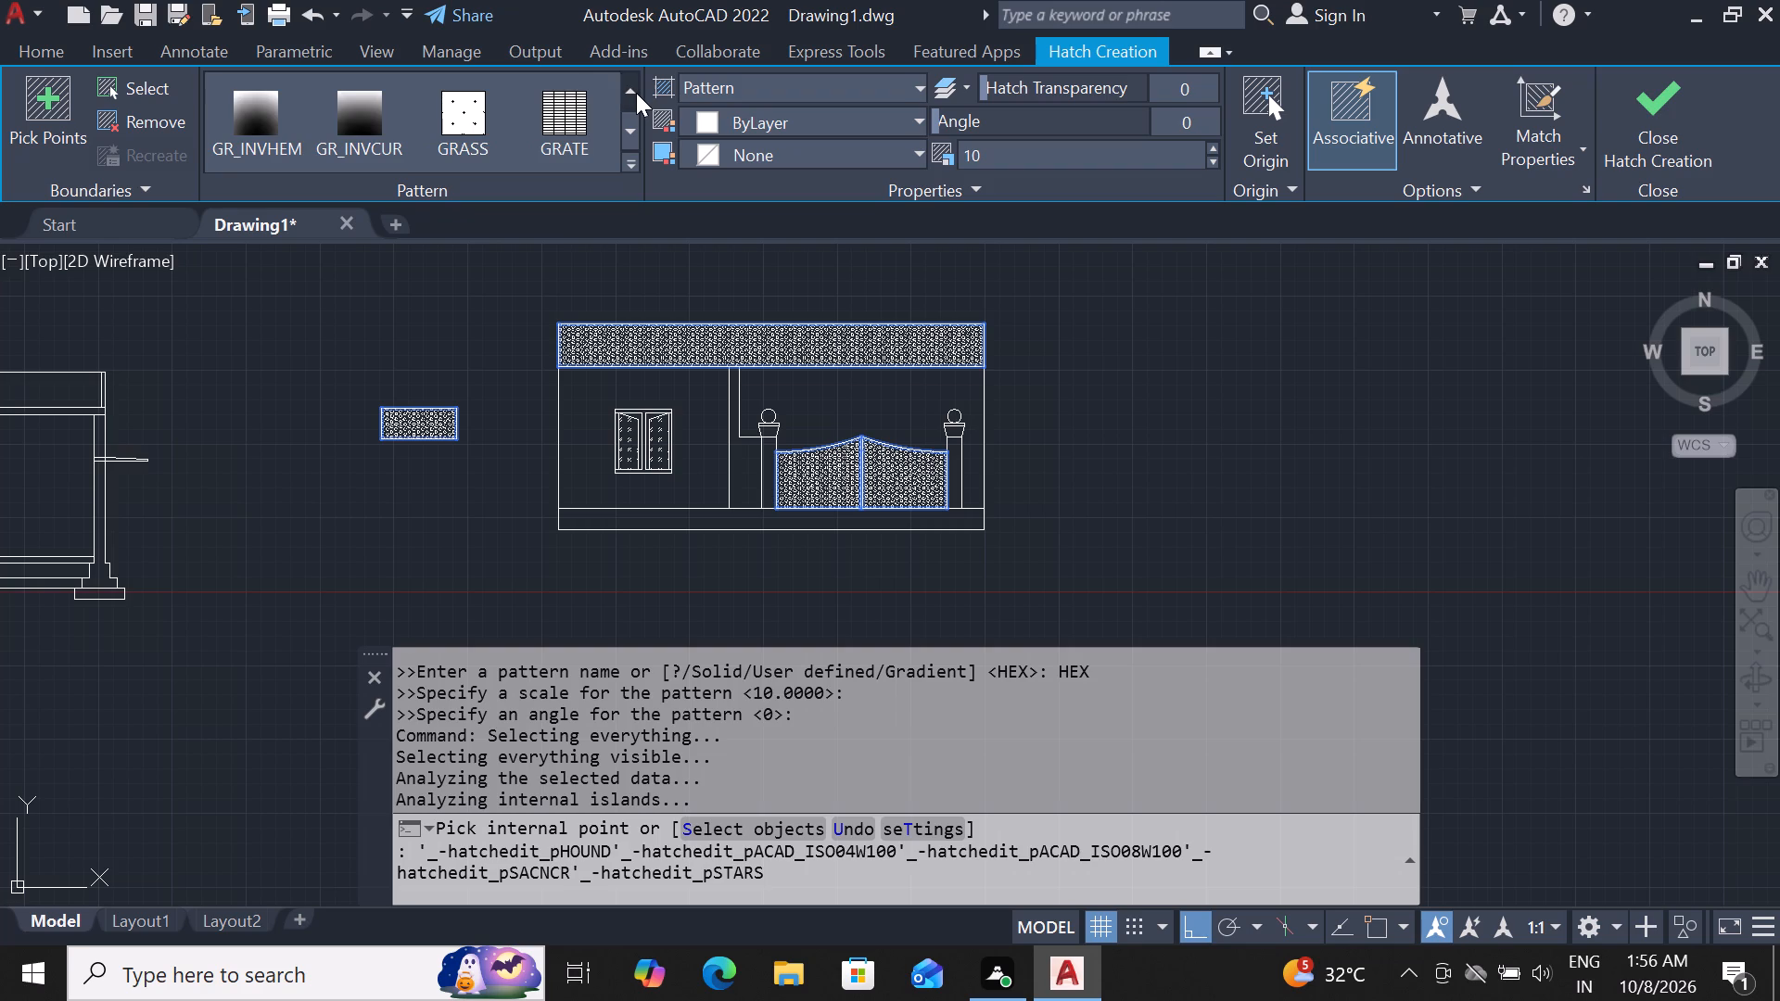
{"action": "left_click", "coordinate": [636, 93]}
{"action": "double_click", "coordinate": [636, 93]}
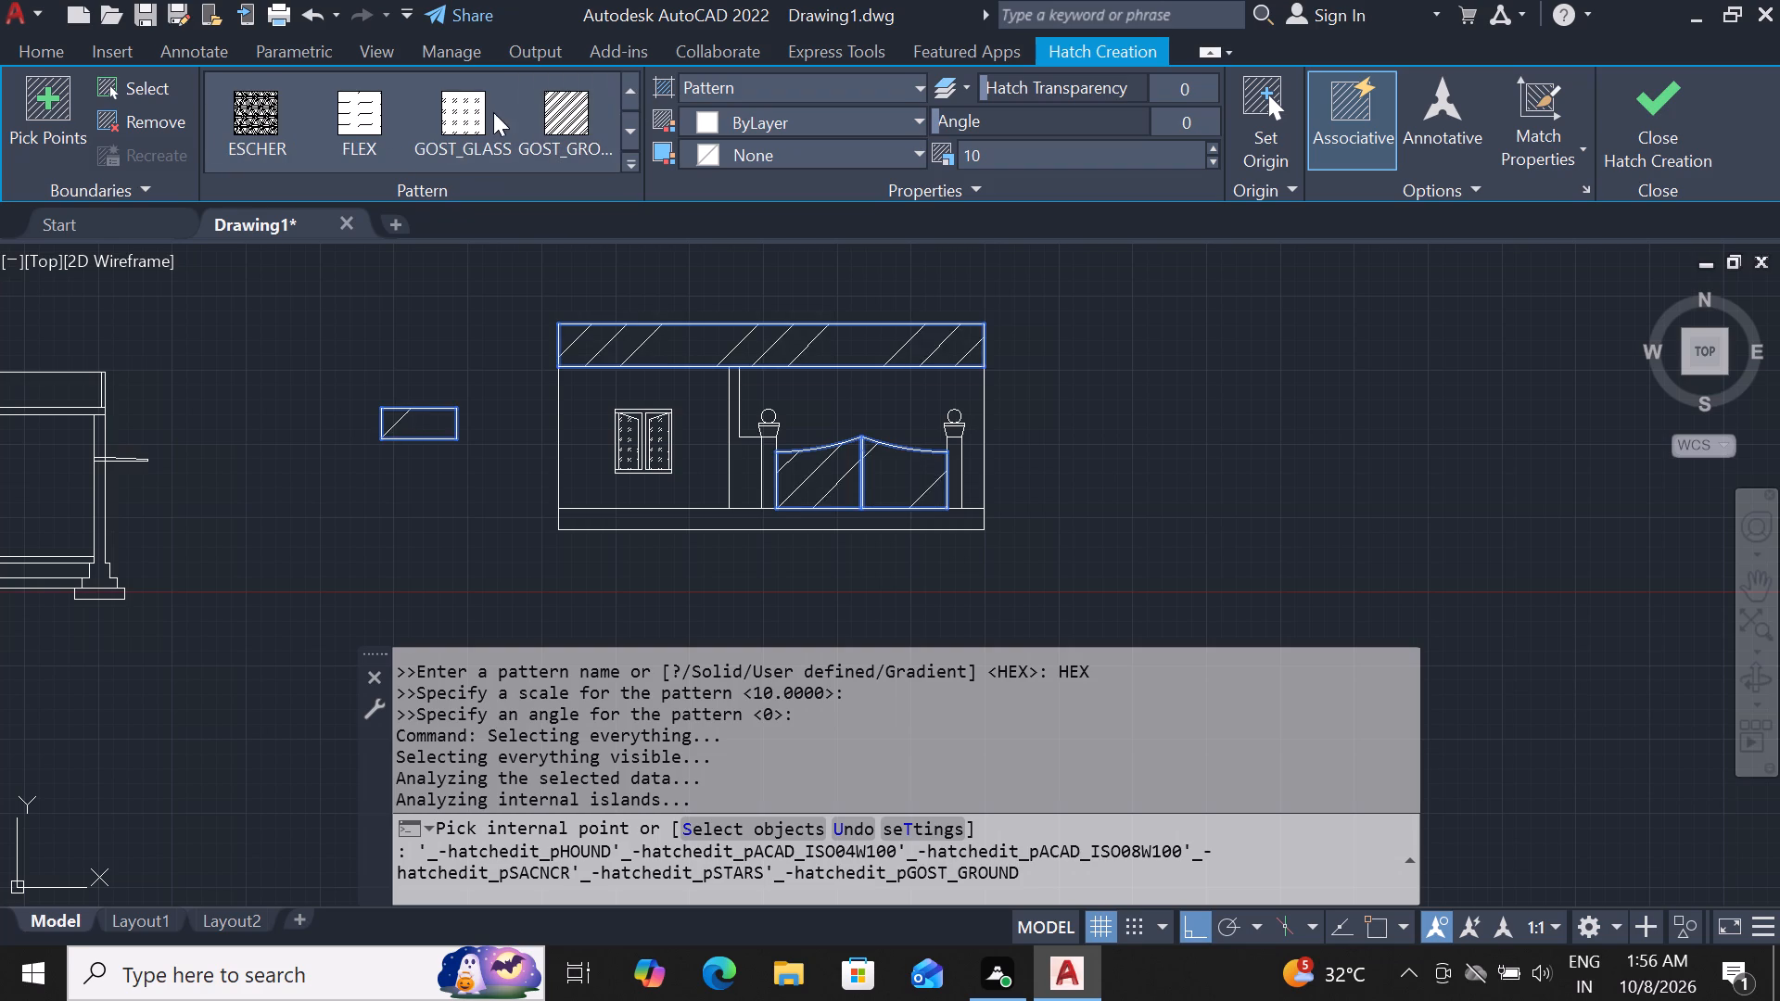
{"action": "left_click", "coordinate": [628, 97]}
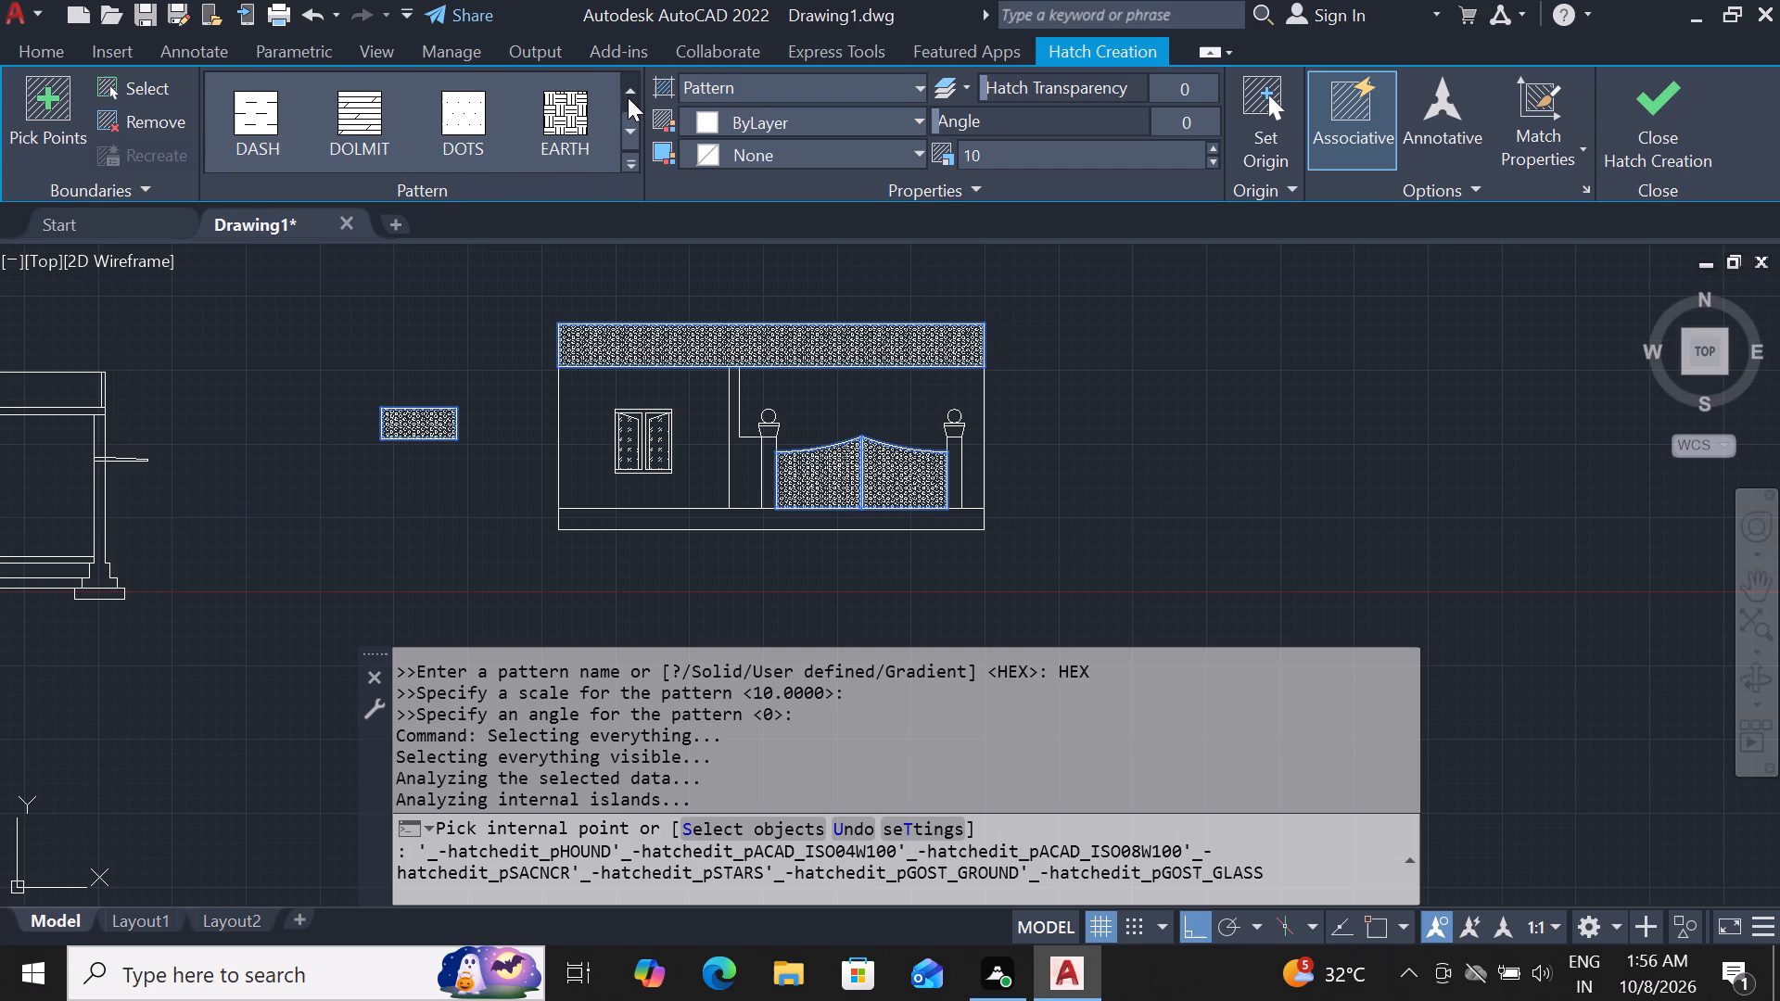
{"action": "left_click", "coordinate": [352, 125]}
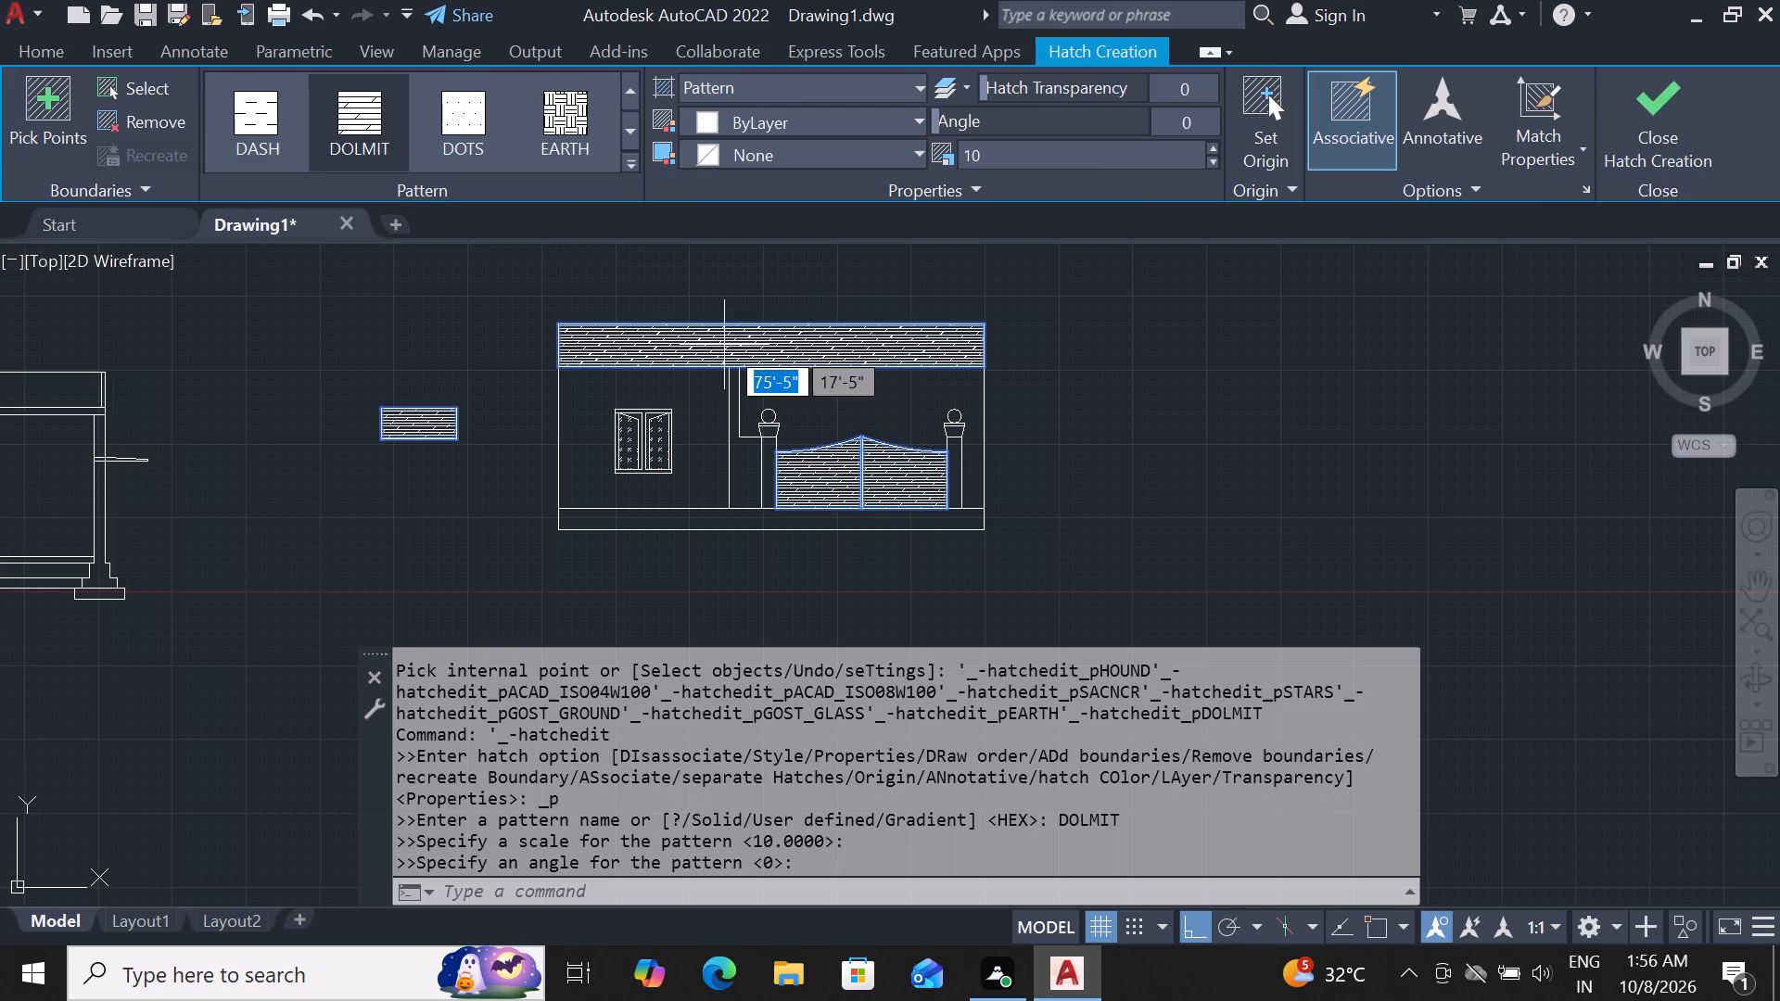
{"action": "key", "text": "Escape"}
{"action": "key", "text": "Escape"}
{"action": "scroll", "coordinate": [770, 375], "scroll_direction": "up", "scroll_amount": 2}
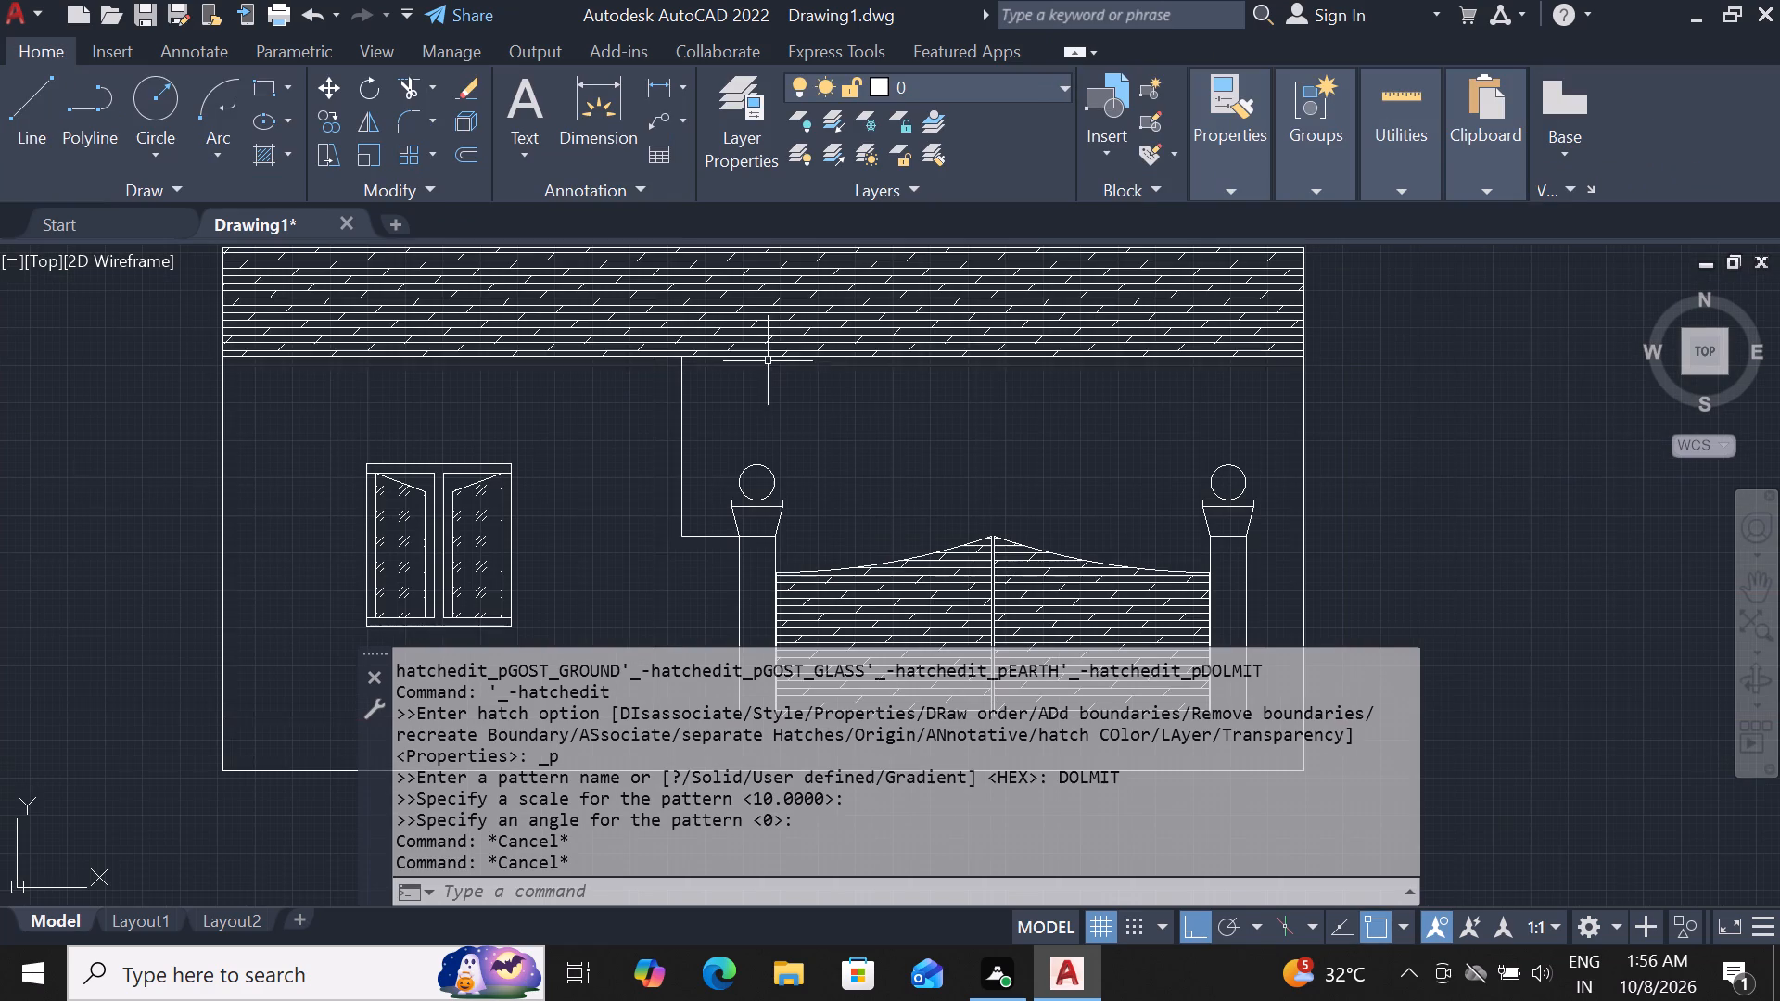
Undo the hatching of the test rectangle, the elevation's top band and both gate leaves.
{"action": "key", "text": "ctrl+z"}
{"action": "key", "text": "ctrl+z"}
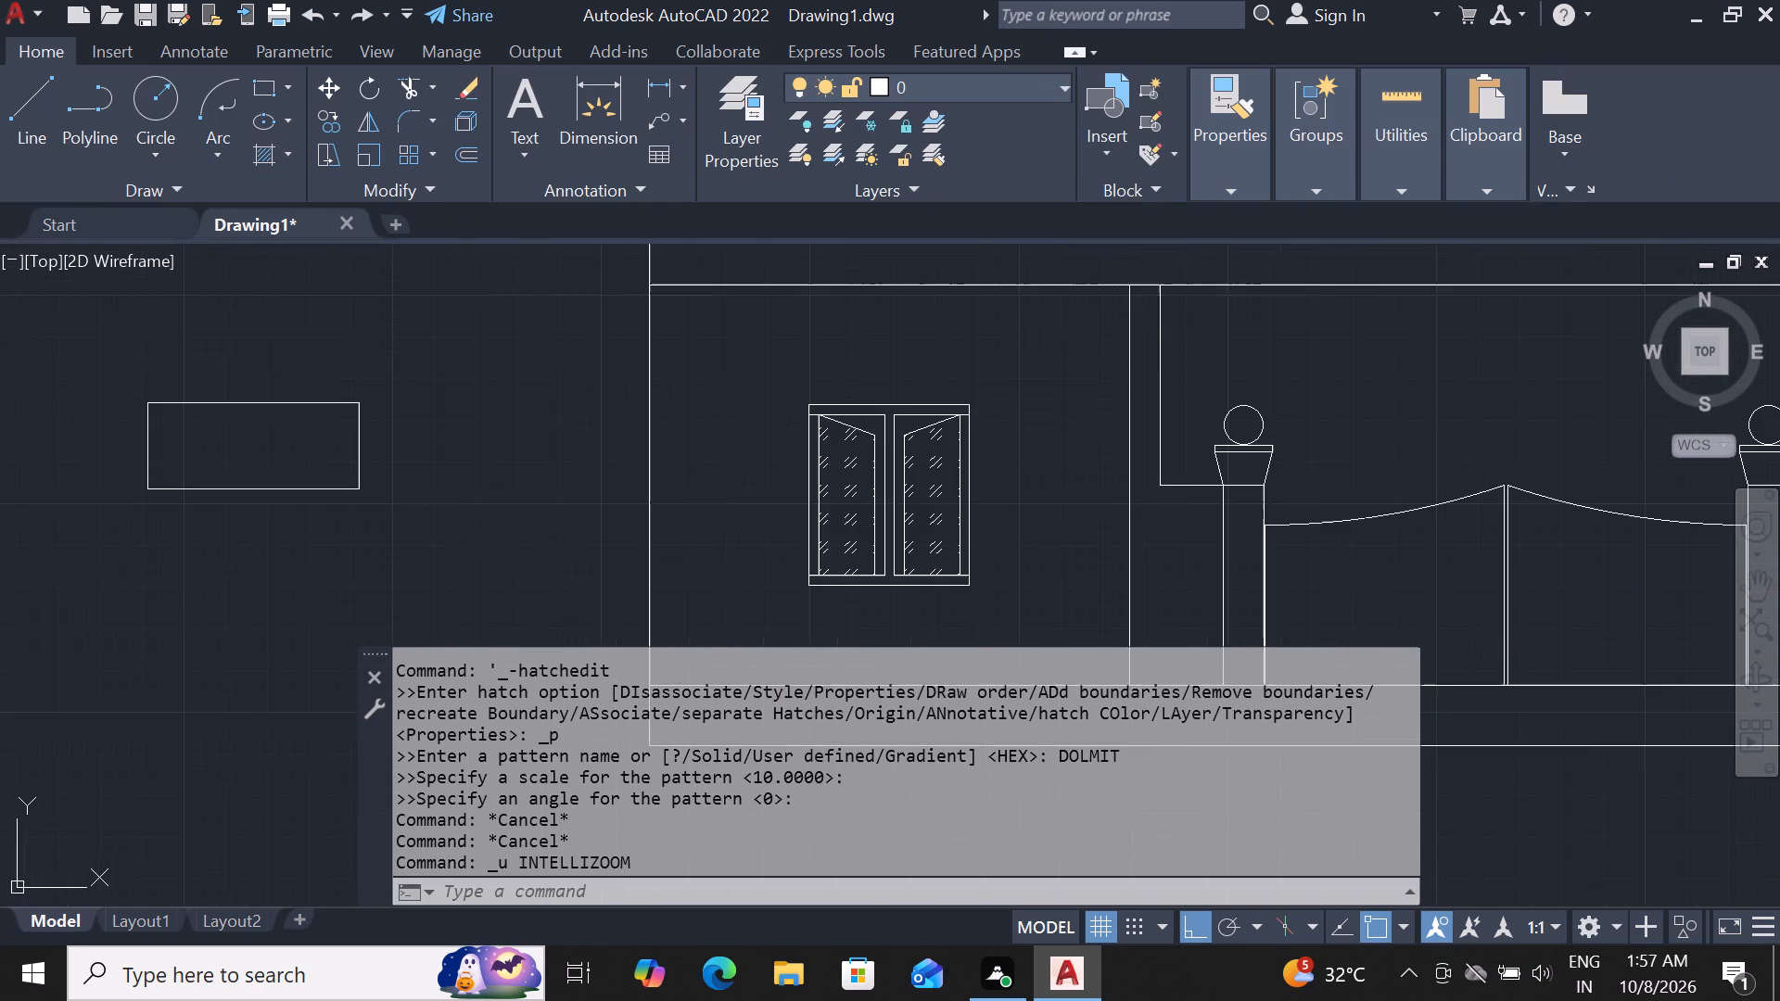
Undo the drawing of the test rectangle beside the elevation.
{"action": "key", "text": "ctrl+z"}
Hatch the elevation's bottom band with the AR-B816C brick pattern at scale 1.
{"action": "scroll", "coordinate": [741, 347], "scroll_direction": "down", "scroll_amount": 2, "text": "ctrl"}
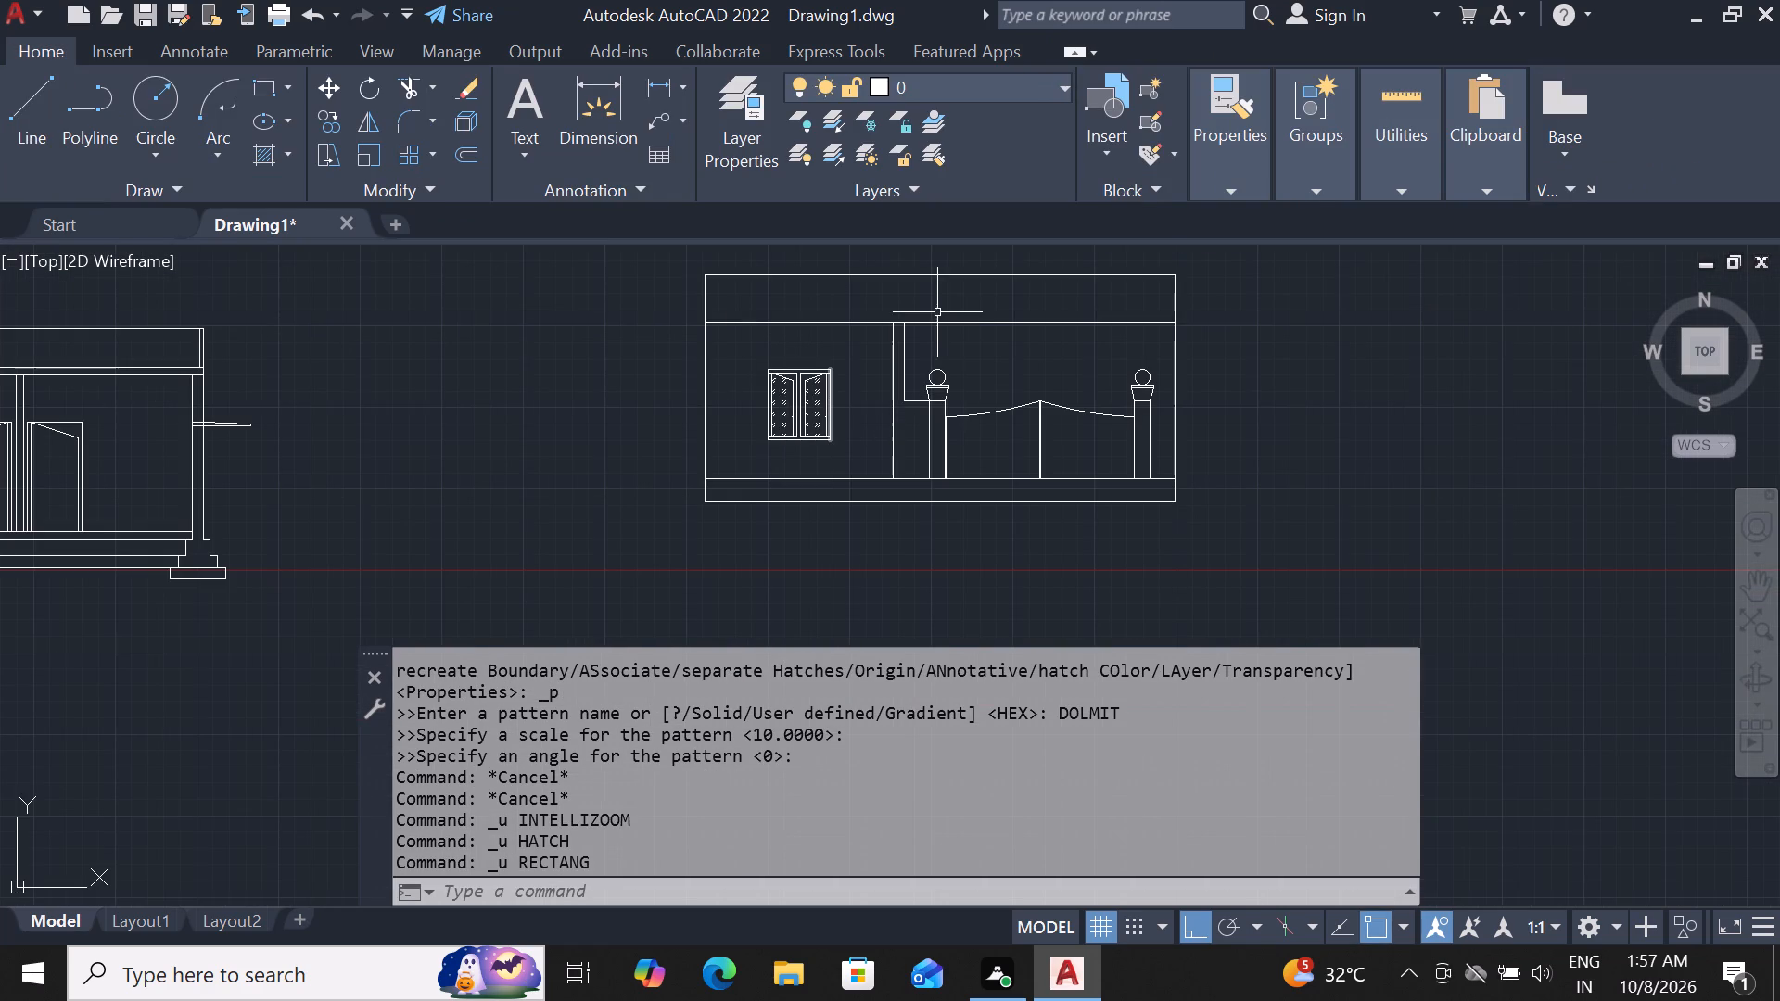
{"action": "type", "text": "h"}
{"action": "key", "text": "space"}
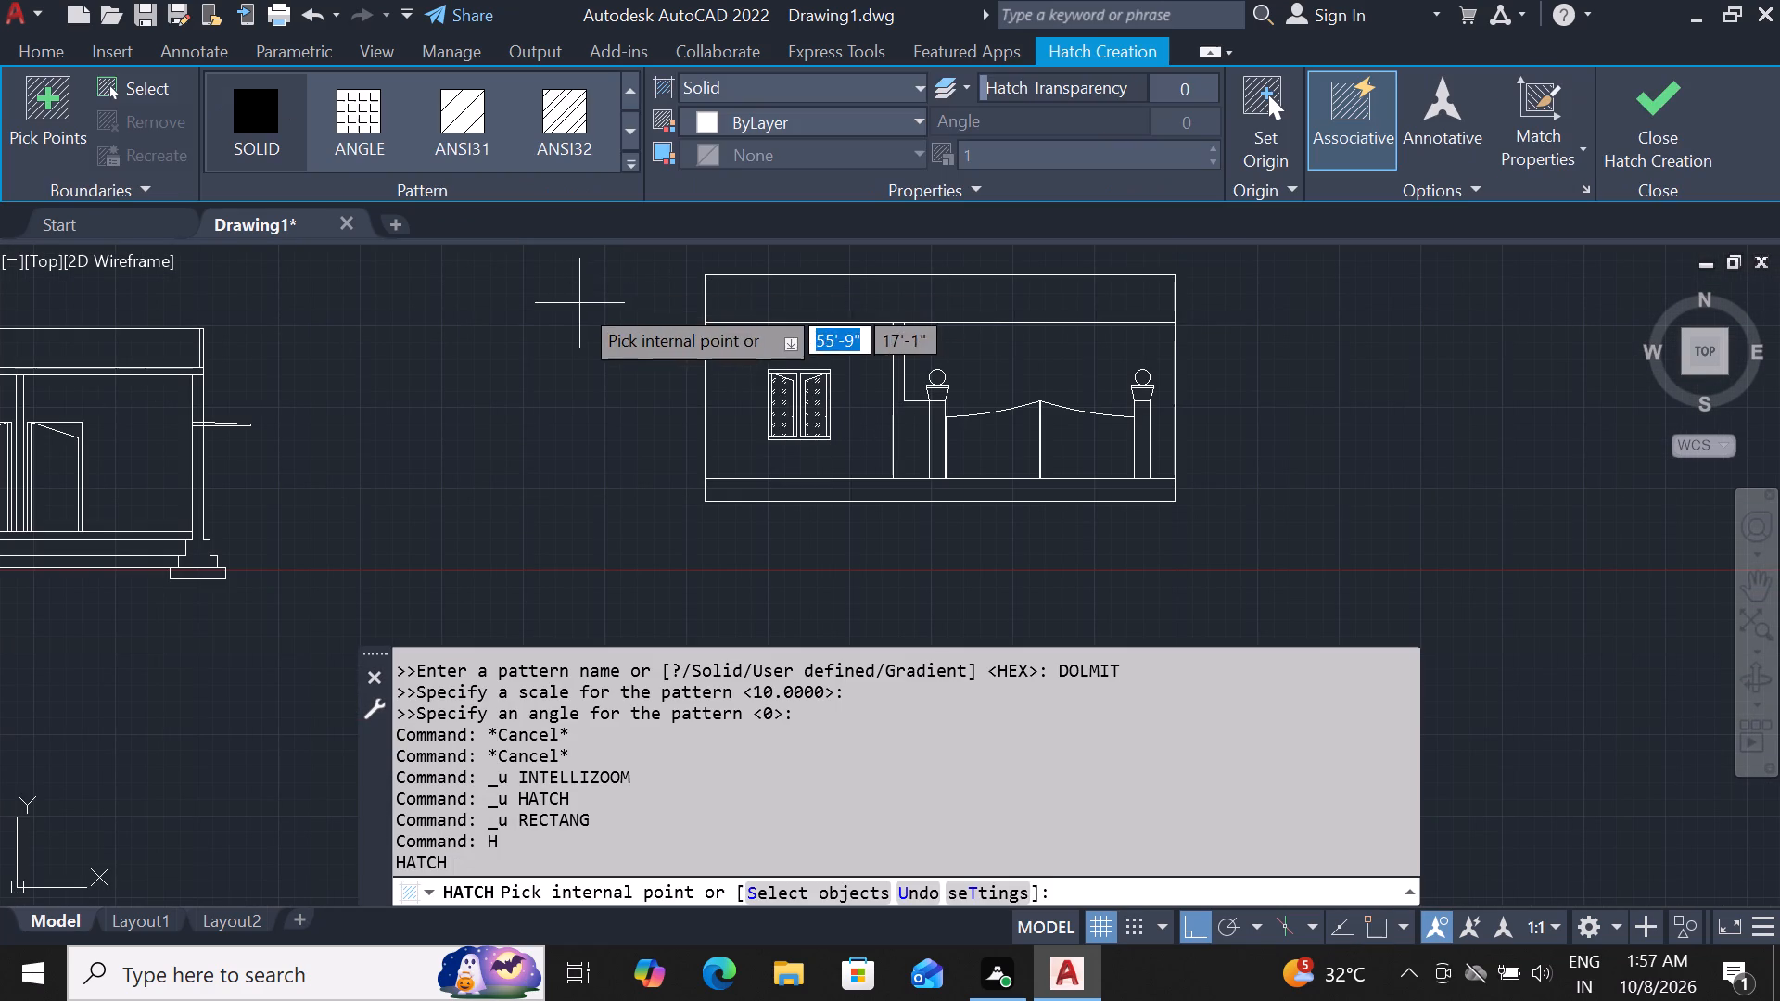
{"action": "left_click", "coordinate": [626, 128]}
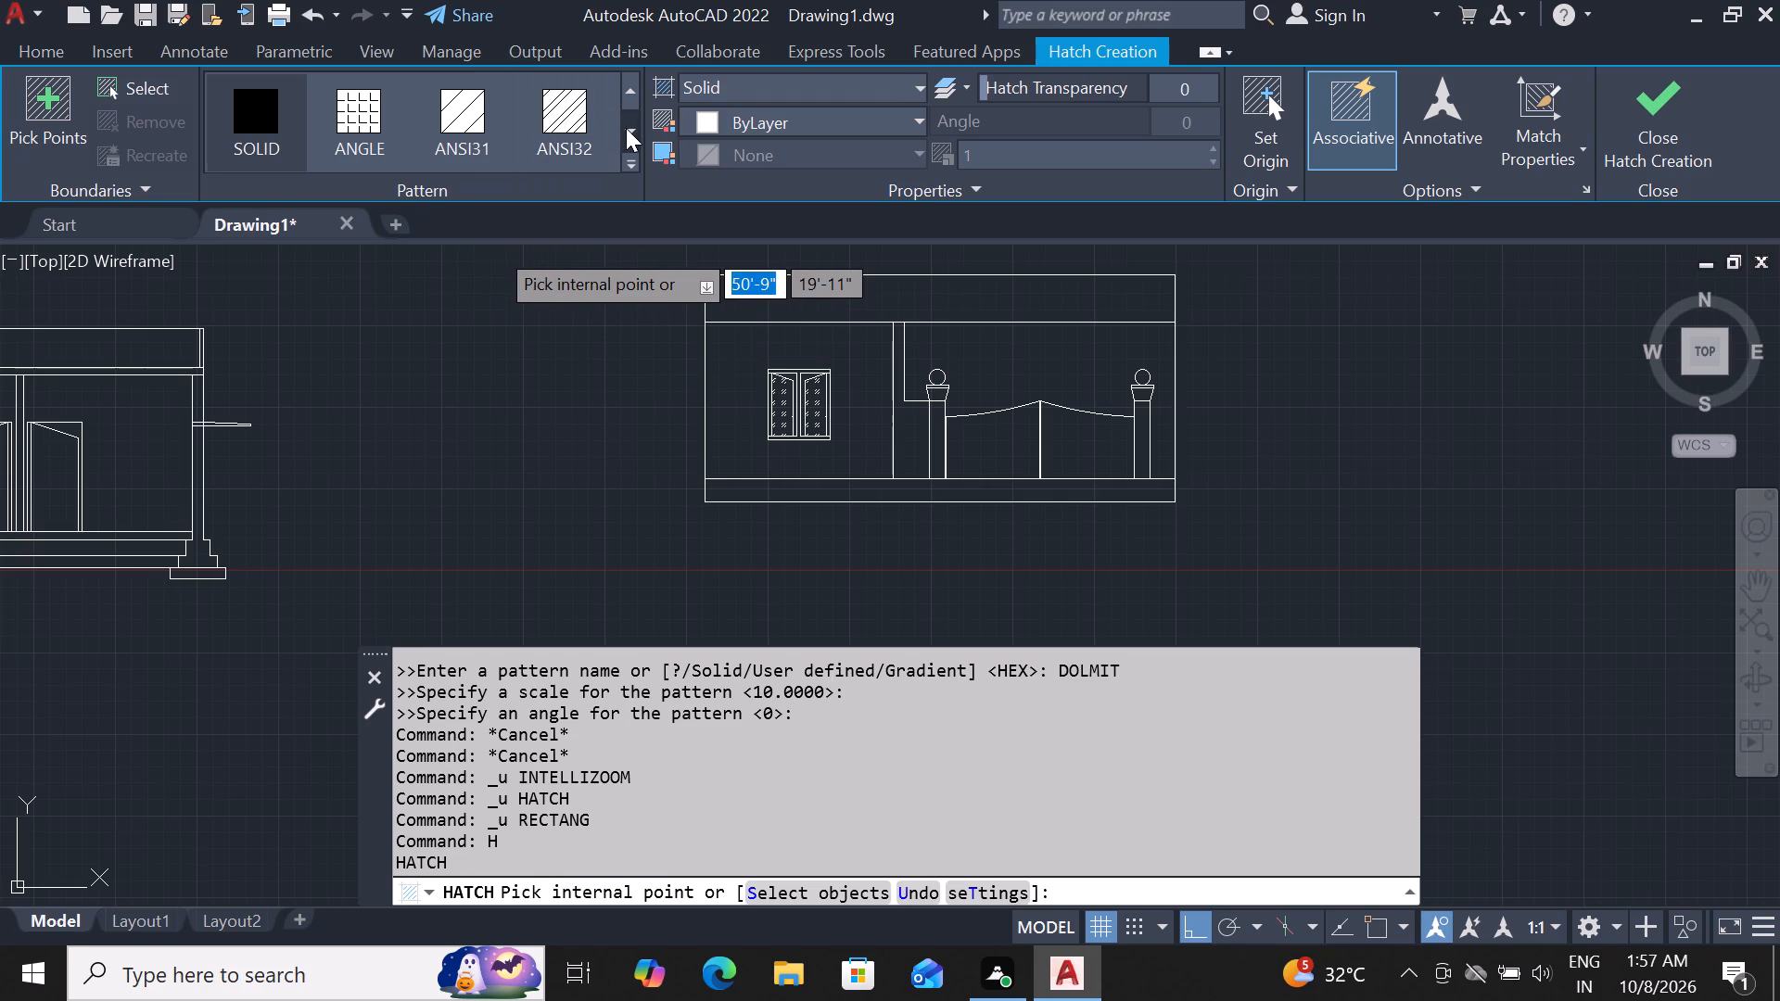
{"action": "left_click", "coordinate": [626, 128]}
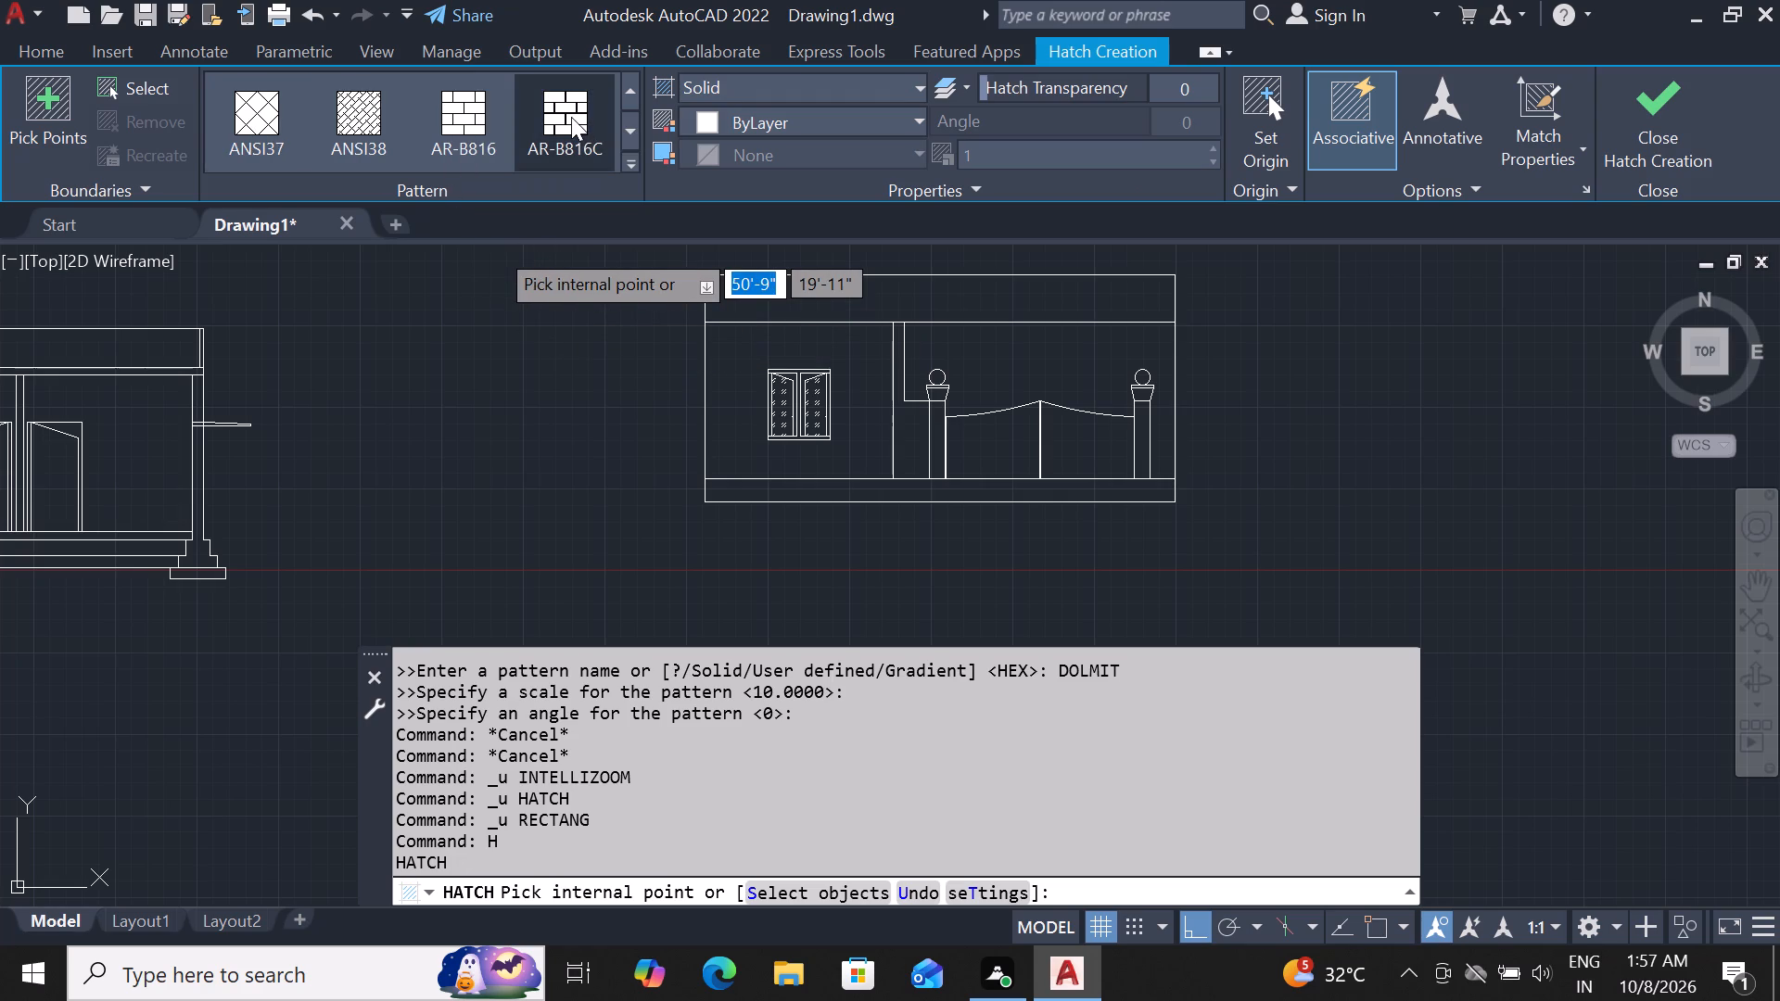
{"action": "left_click", "coordinate": [571, 117]}
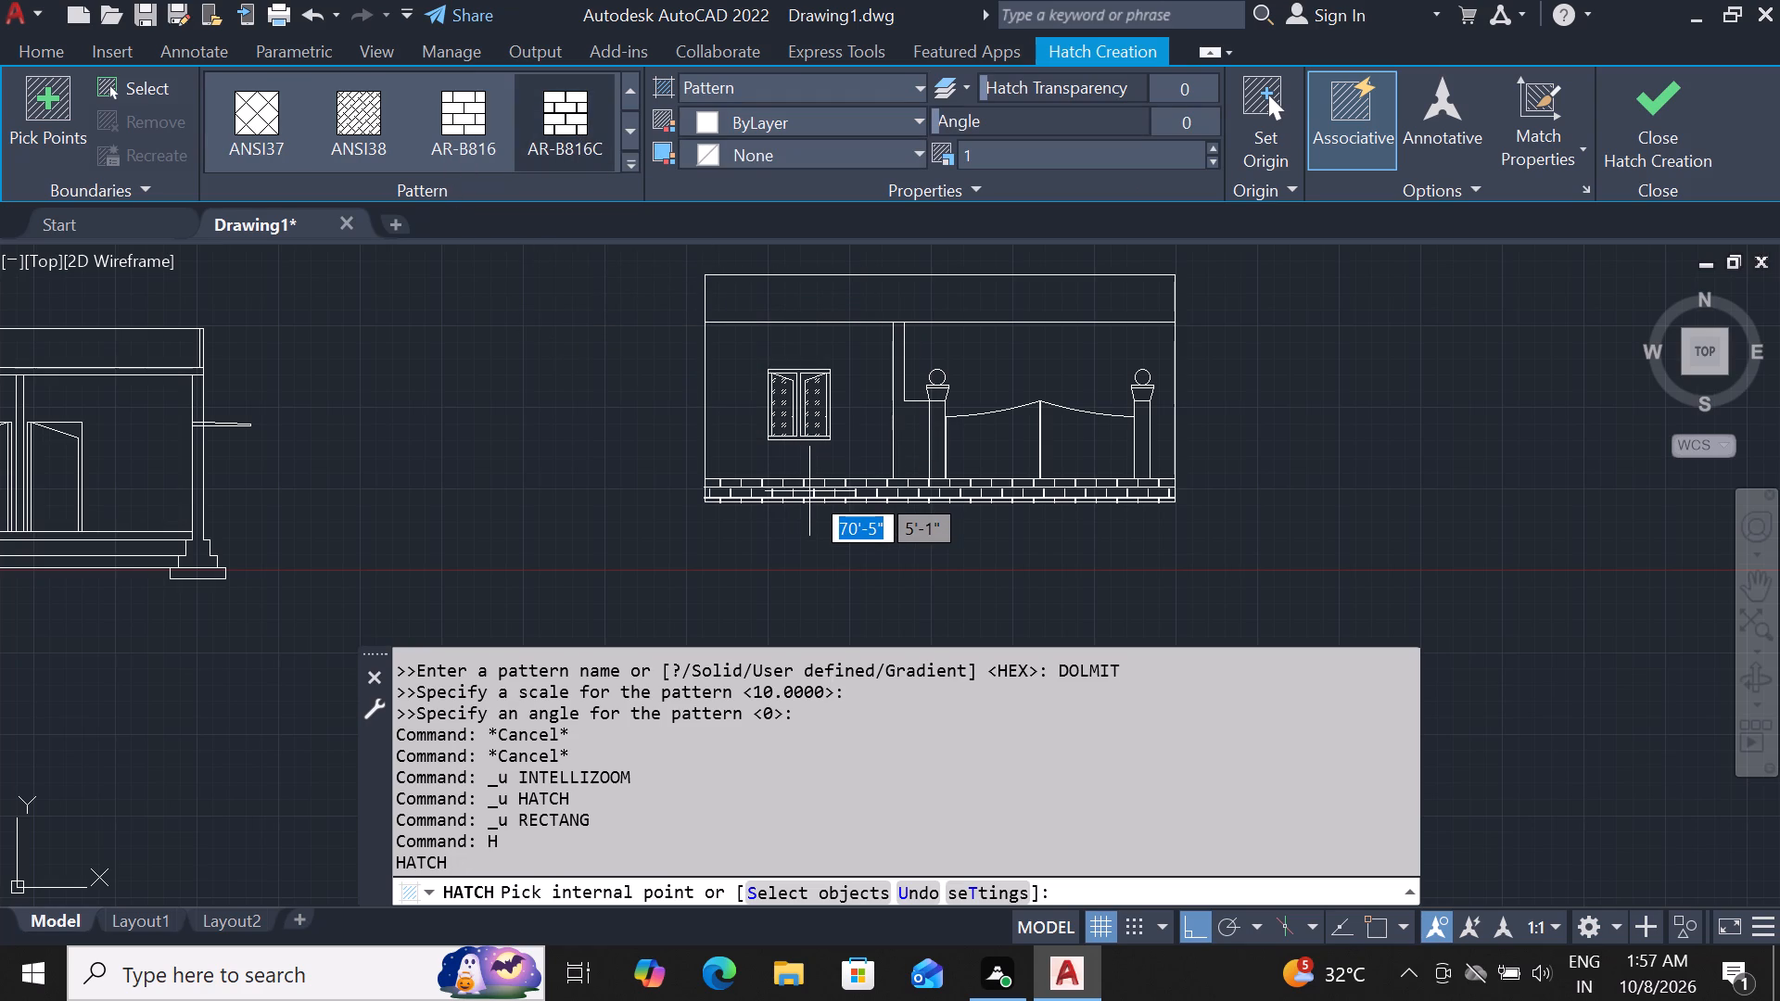
{"action": "scroll", "coordinate": [809, 491], "scroll_direction": "up", "scroll_amount": 2}
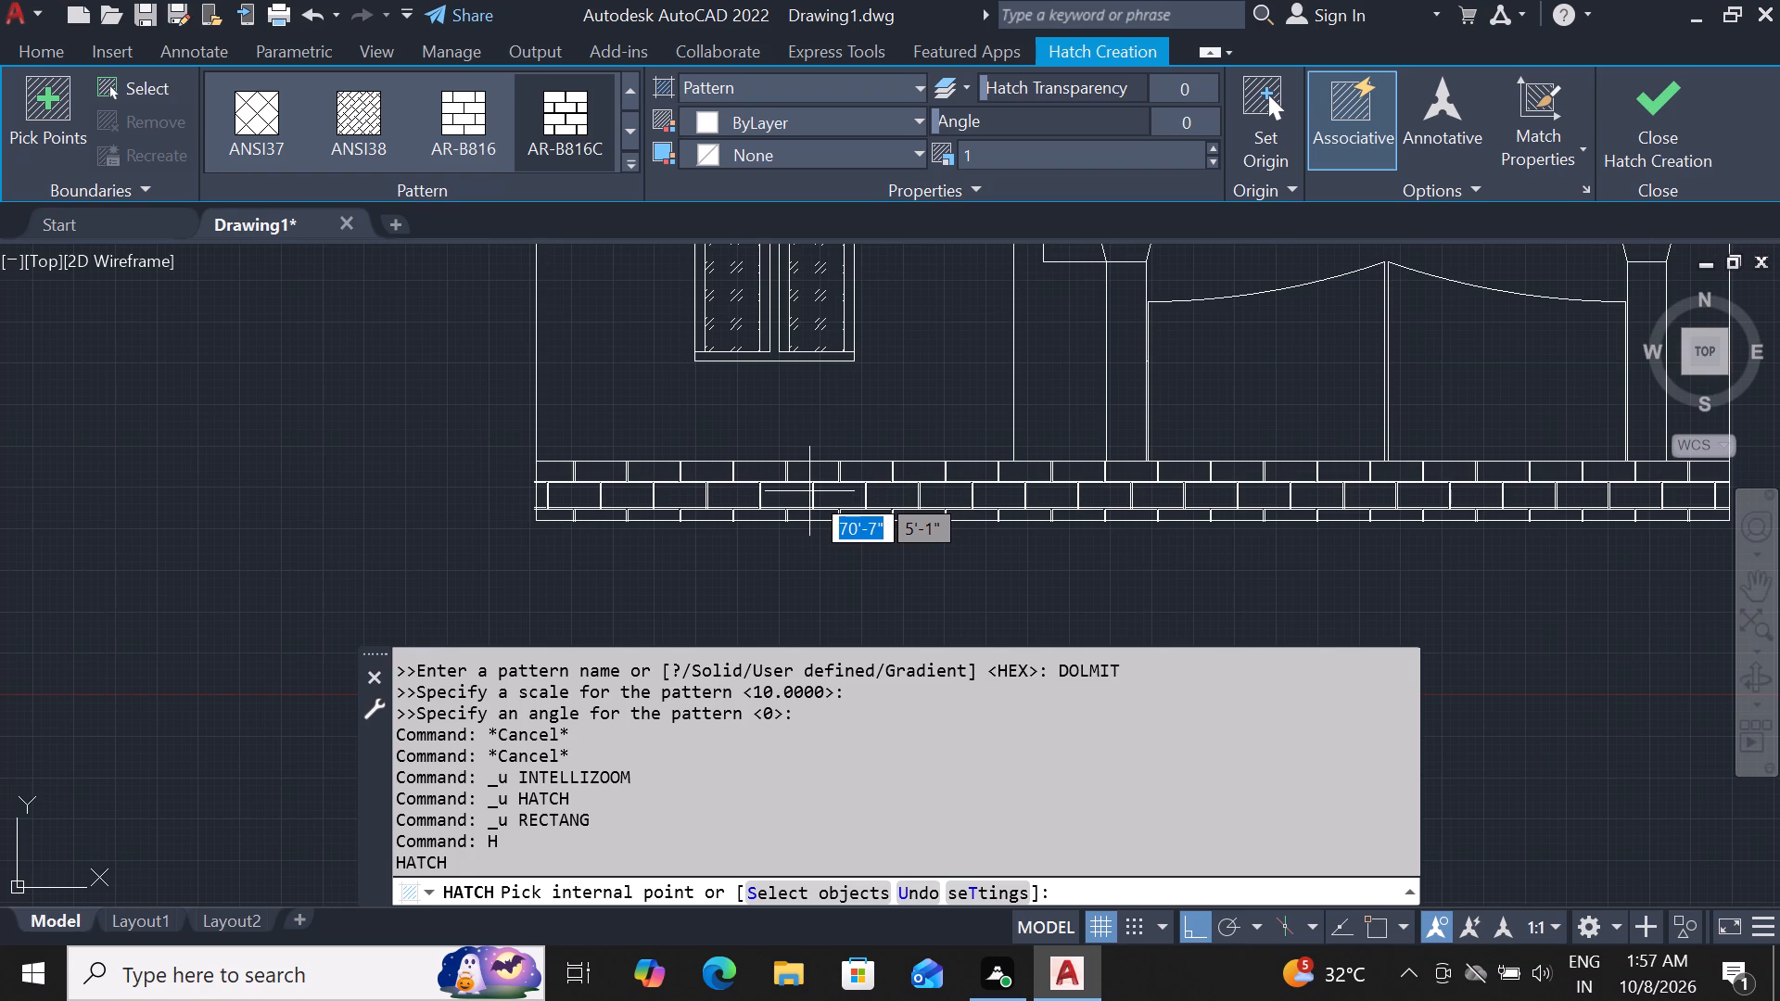
{"action": "left_click", "coordinate": [809, 491]}
{"action": "scroll", "coordinate": [809, 491], "scroll_direction": "down", "scroll_amount": 2}
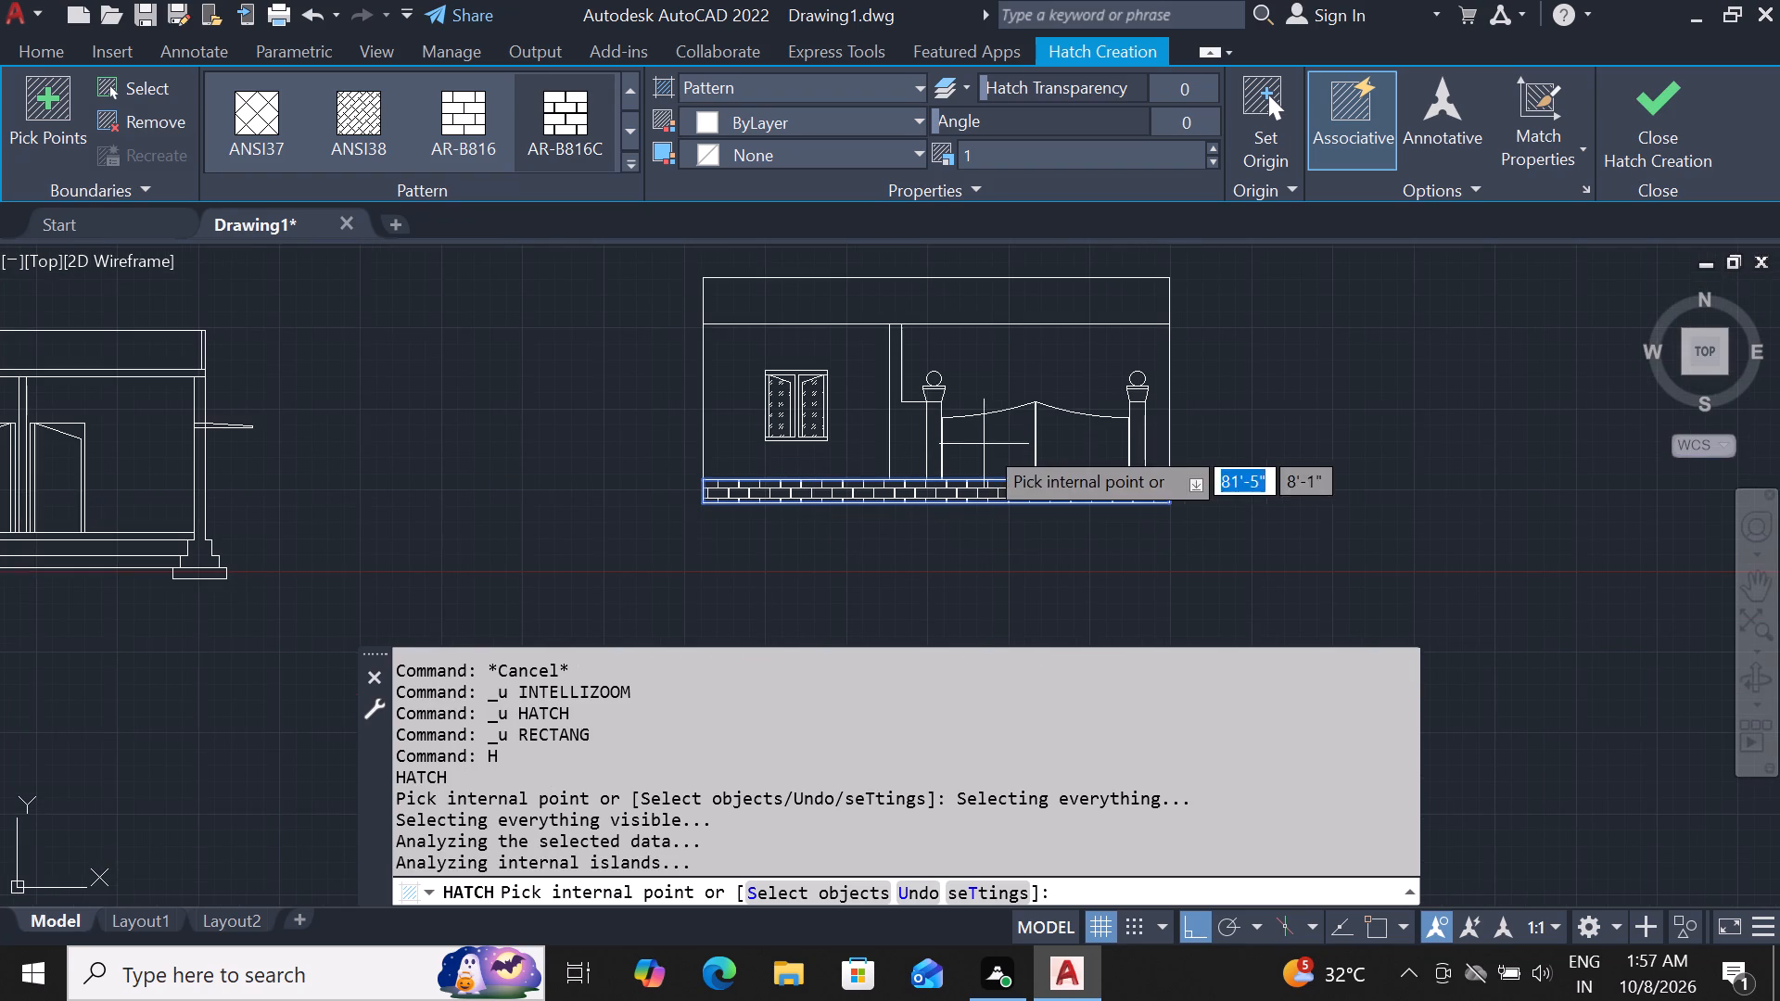
{"action": "scroll", "coordinate": [1197, 419], "scroll_direction": "up", "scroll_amount": 2}
{"action": "scroll", "coordinate": [1147, 432], "scroll_direction": "down", "scroll_amount": 2}
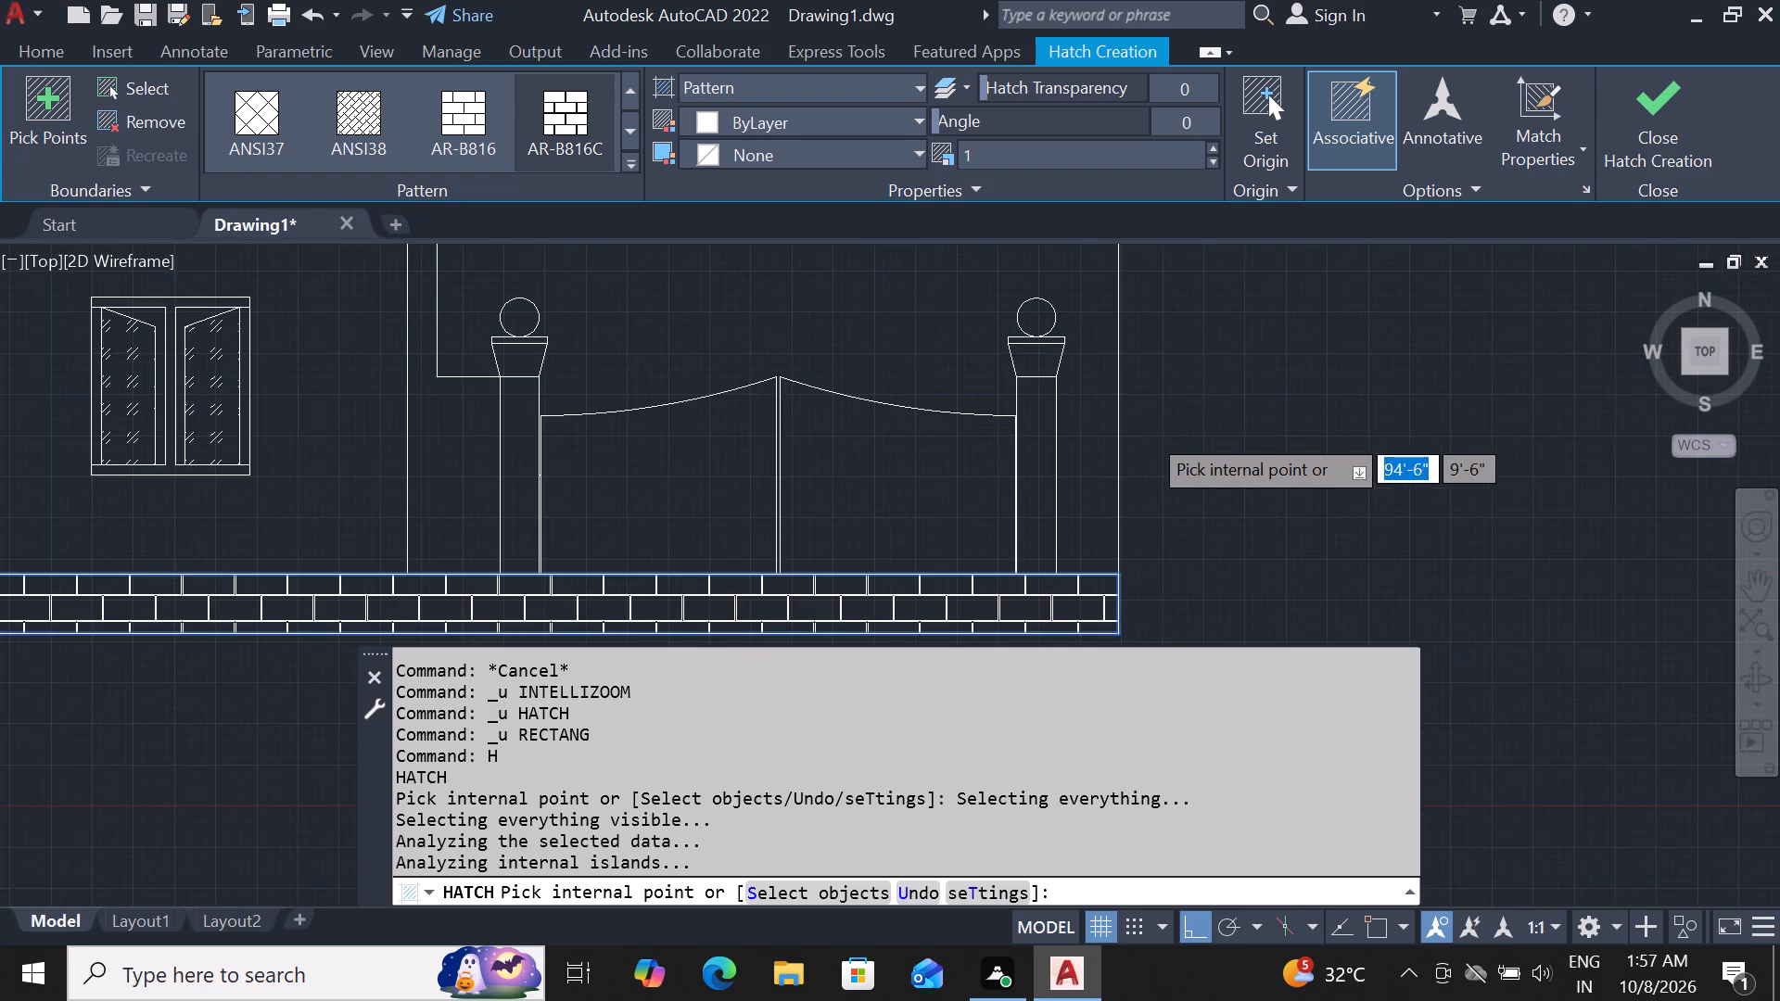
{"action": "key", "text": "Escape"}
Draw a horizontal line about 1'-9" long from the right gate pillar's outer edge to the elevation's right edge, level with the gate leaf's outer top.
{"action": "scroll", "coordinate": [1103, 420], "scroll_direction": "up", "scroll_amount": 2}
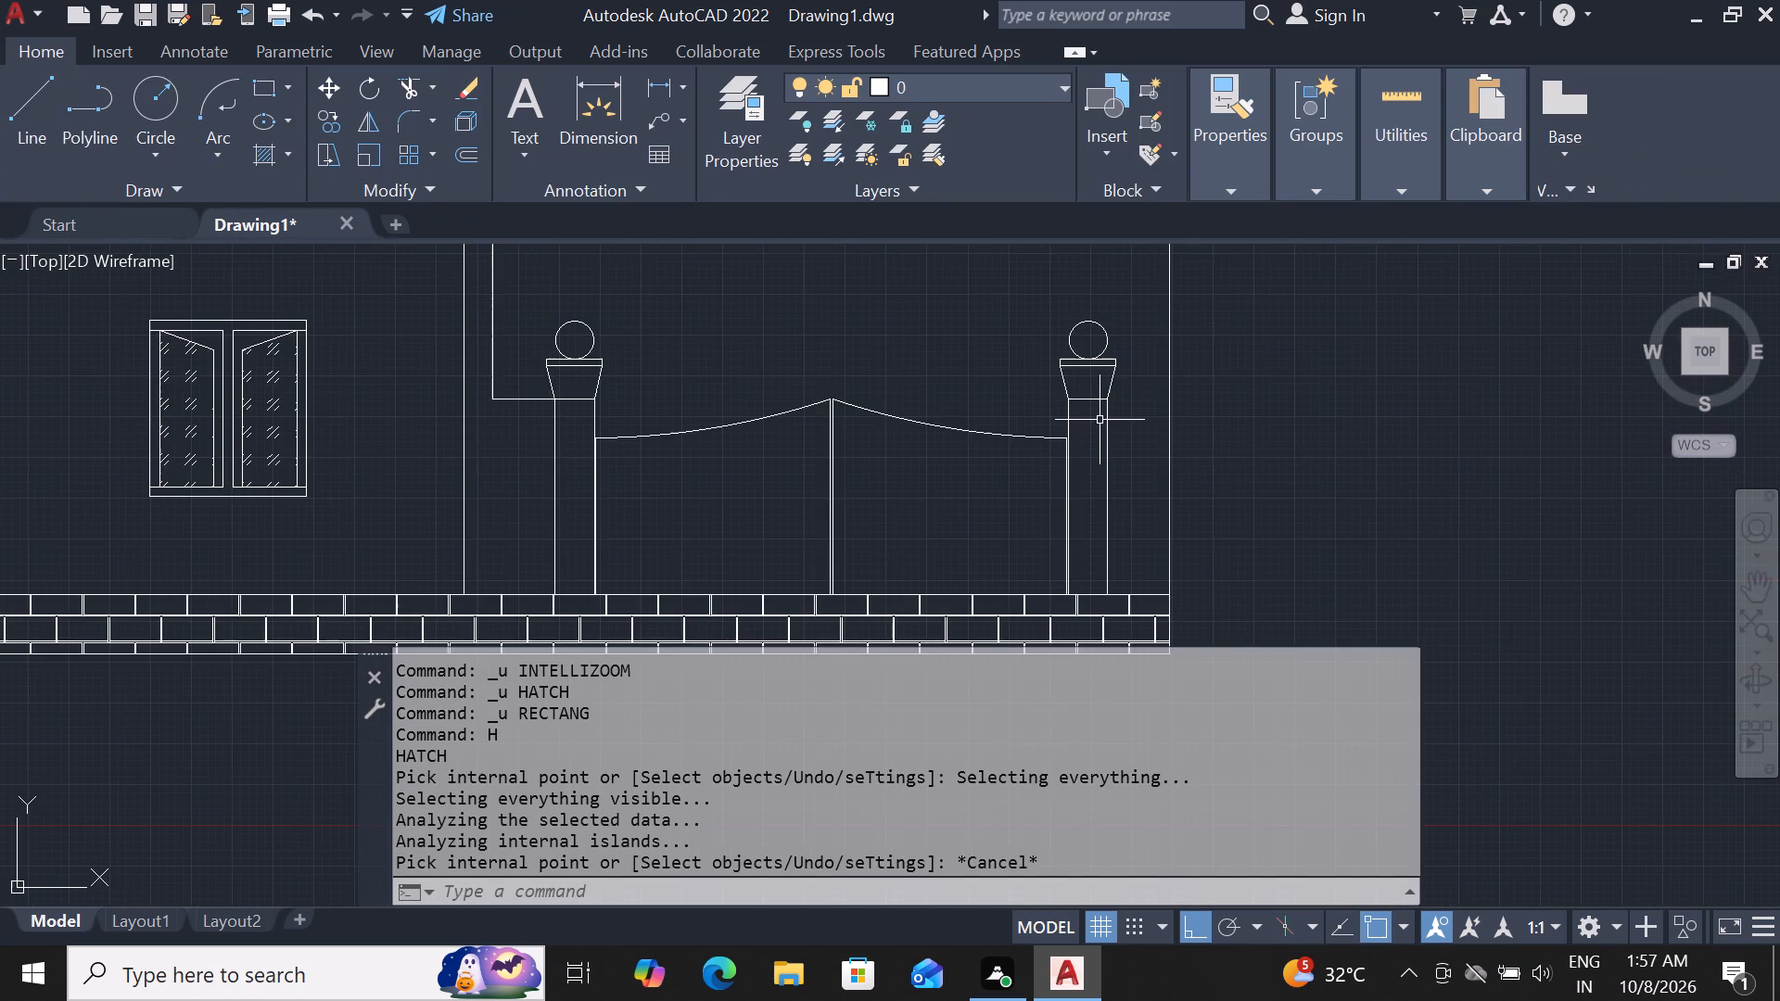
{"action": "scroll", "coordinate": [1016, 389], "scroll_direction": "down", "scroll_amount": 1}
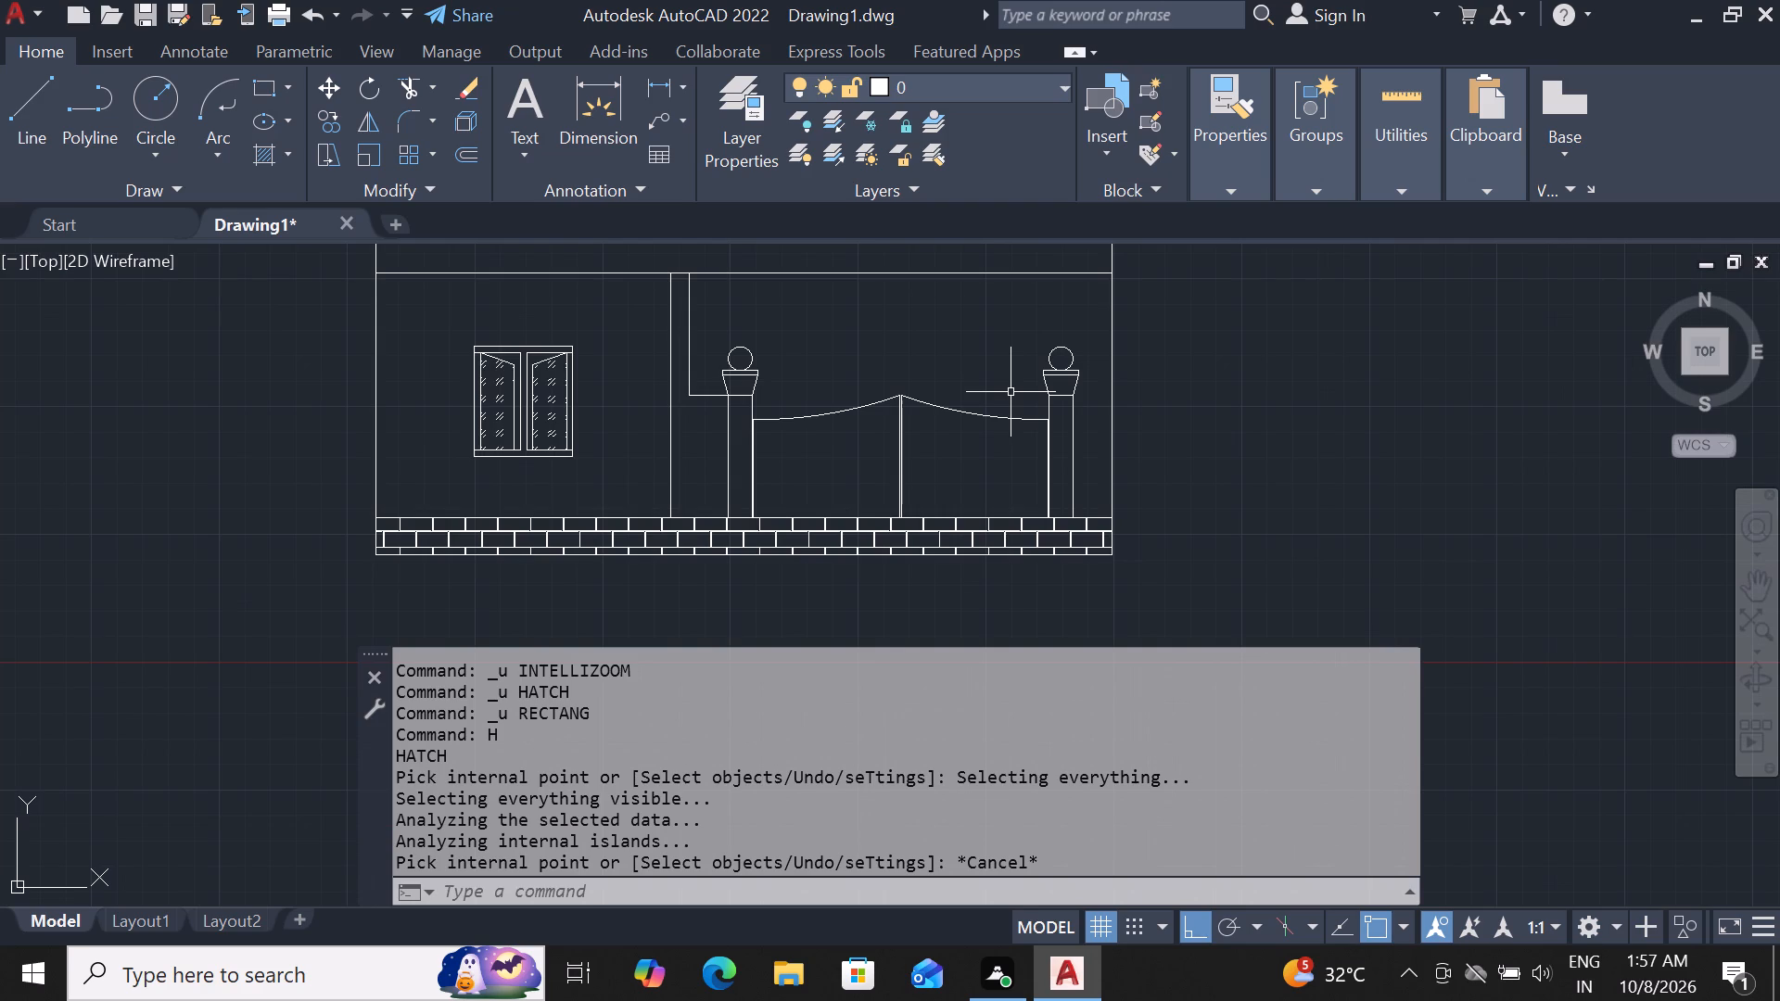
{"action": "scroll", "coordinate": [1003, 419], "scroll_direction": "up", "scroll_amount": 2}
{"action": "type", "text": "l"}
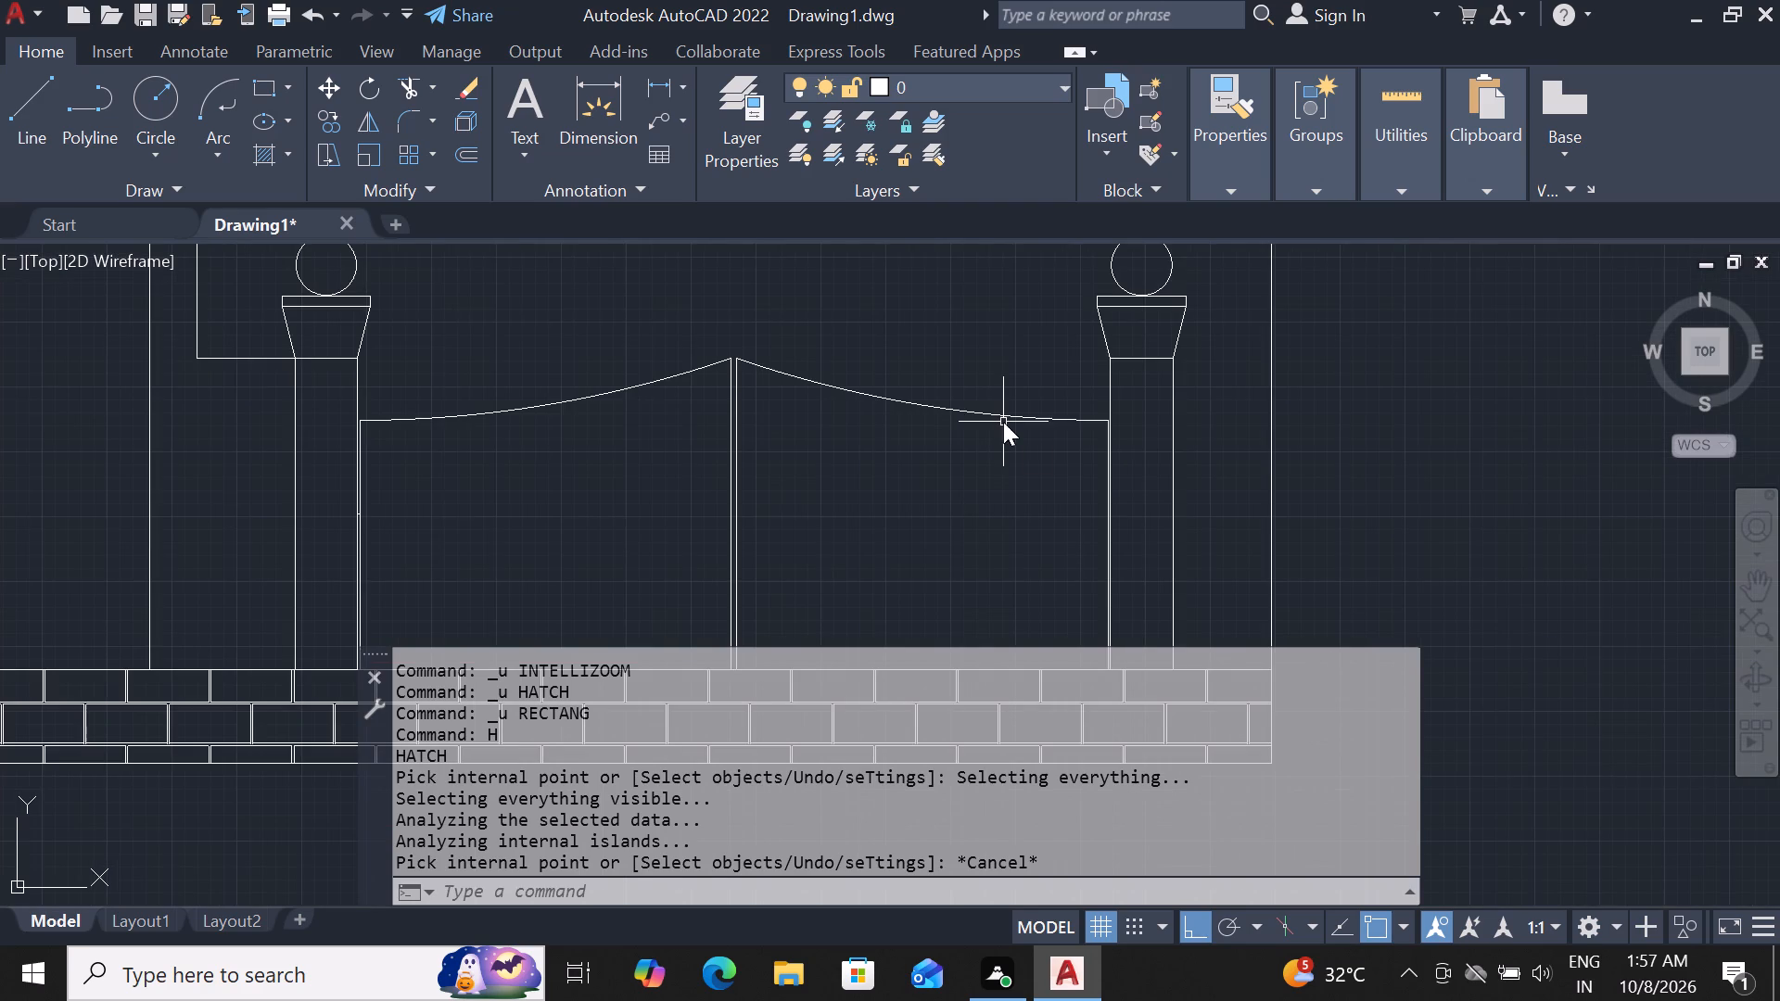
{"action": "key", "text": "space"}
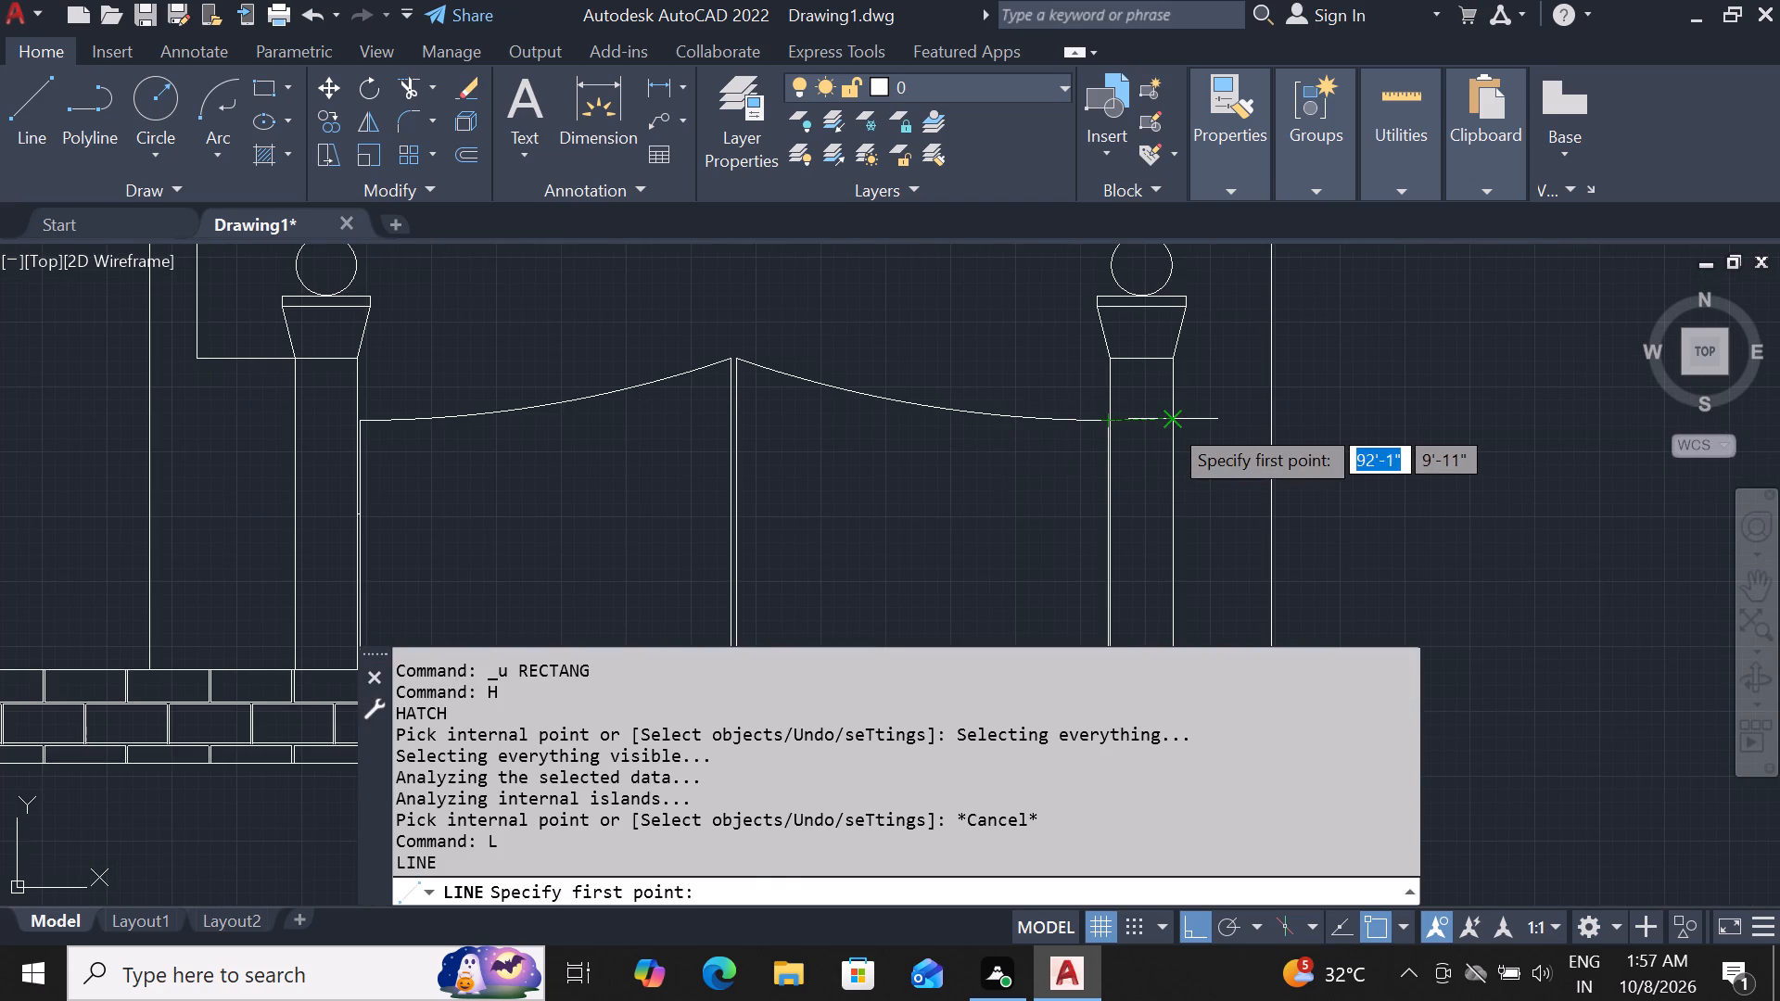
{"action": "left_click", "coordinate": [1168, 423]}
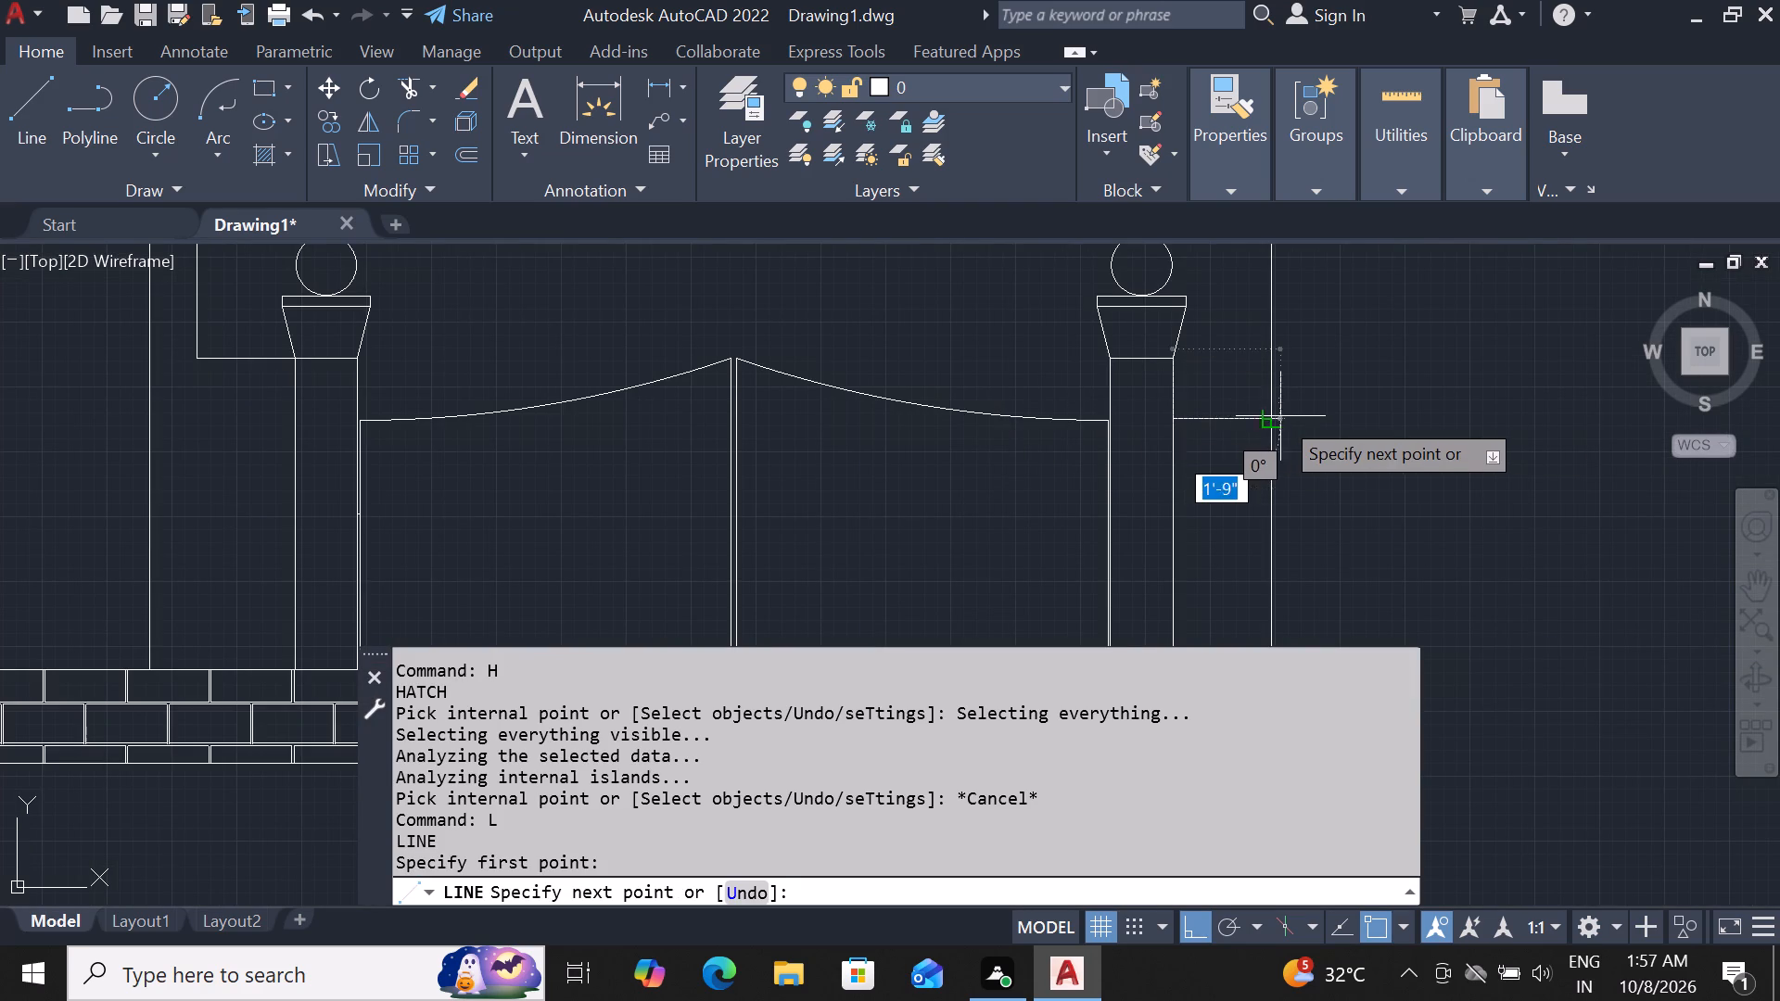
{"action": "left_click", "coordinate": [1278, 416]}
{"action": "key", "text": "Escape"}
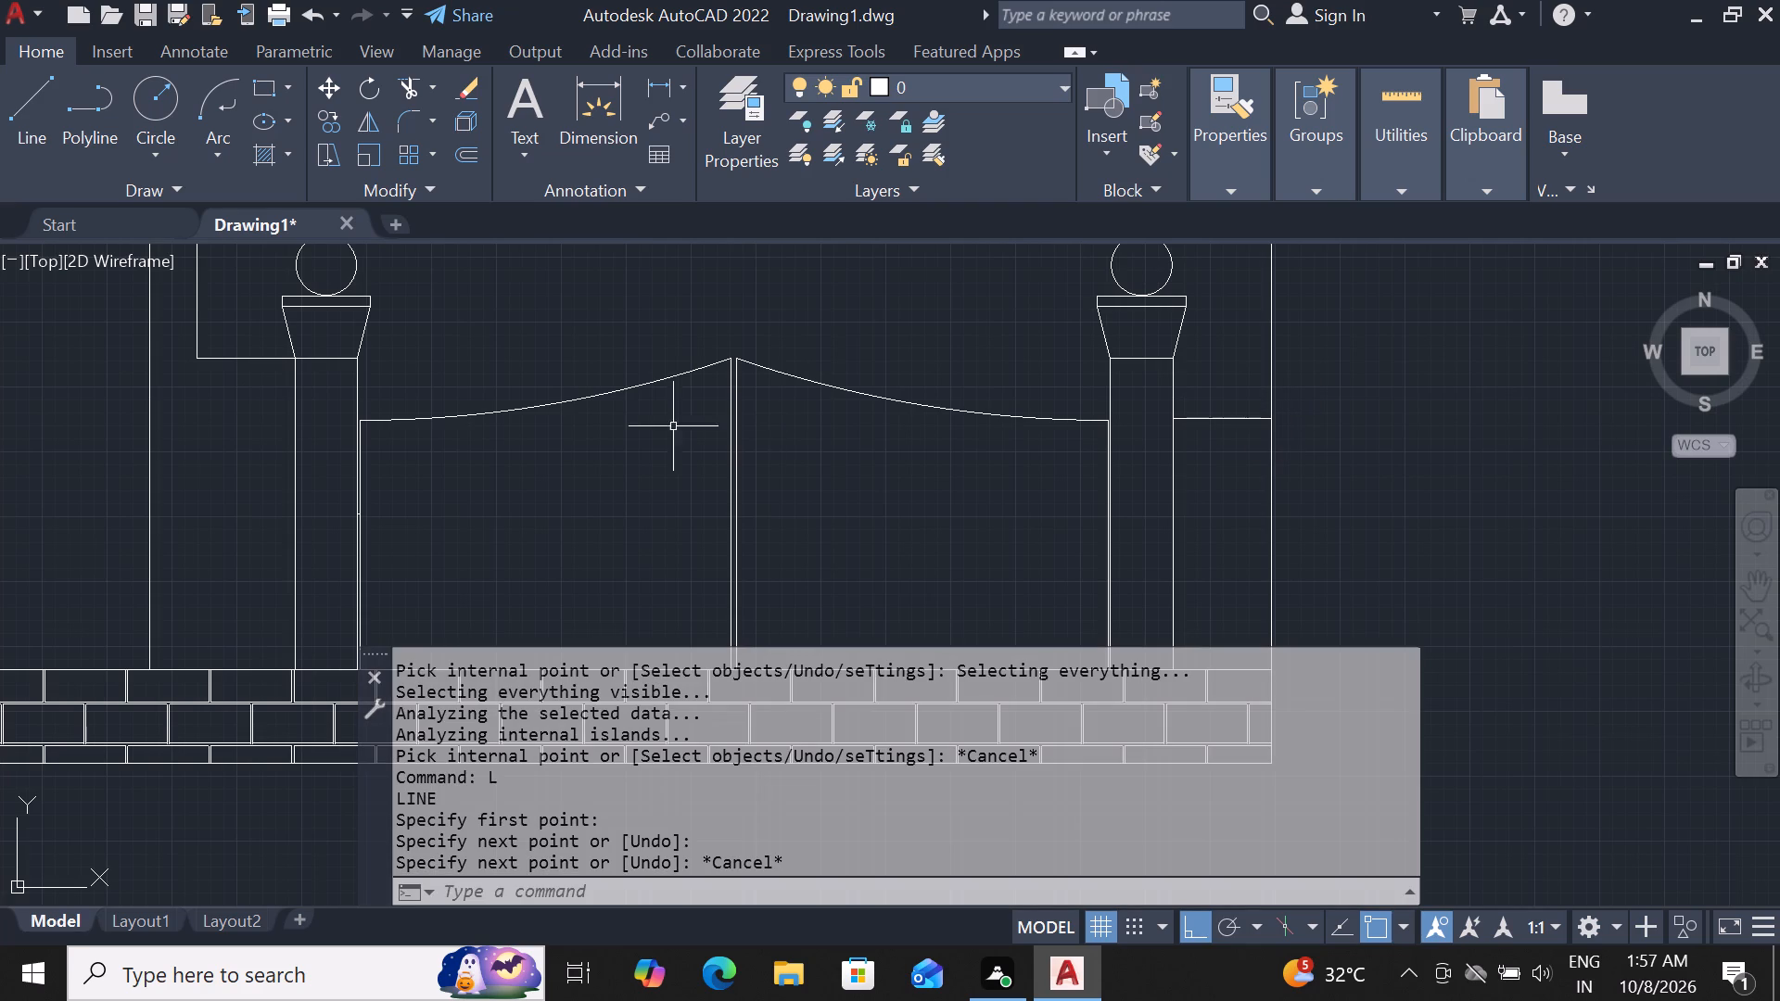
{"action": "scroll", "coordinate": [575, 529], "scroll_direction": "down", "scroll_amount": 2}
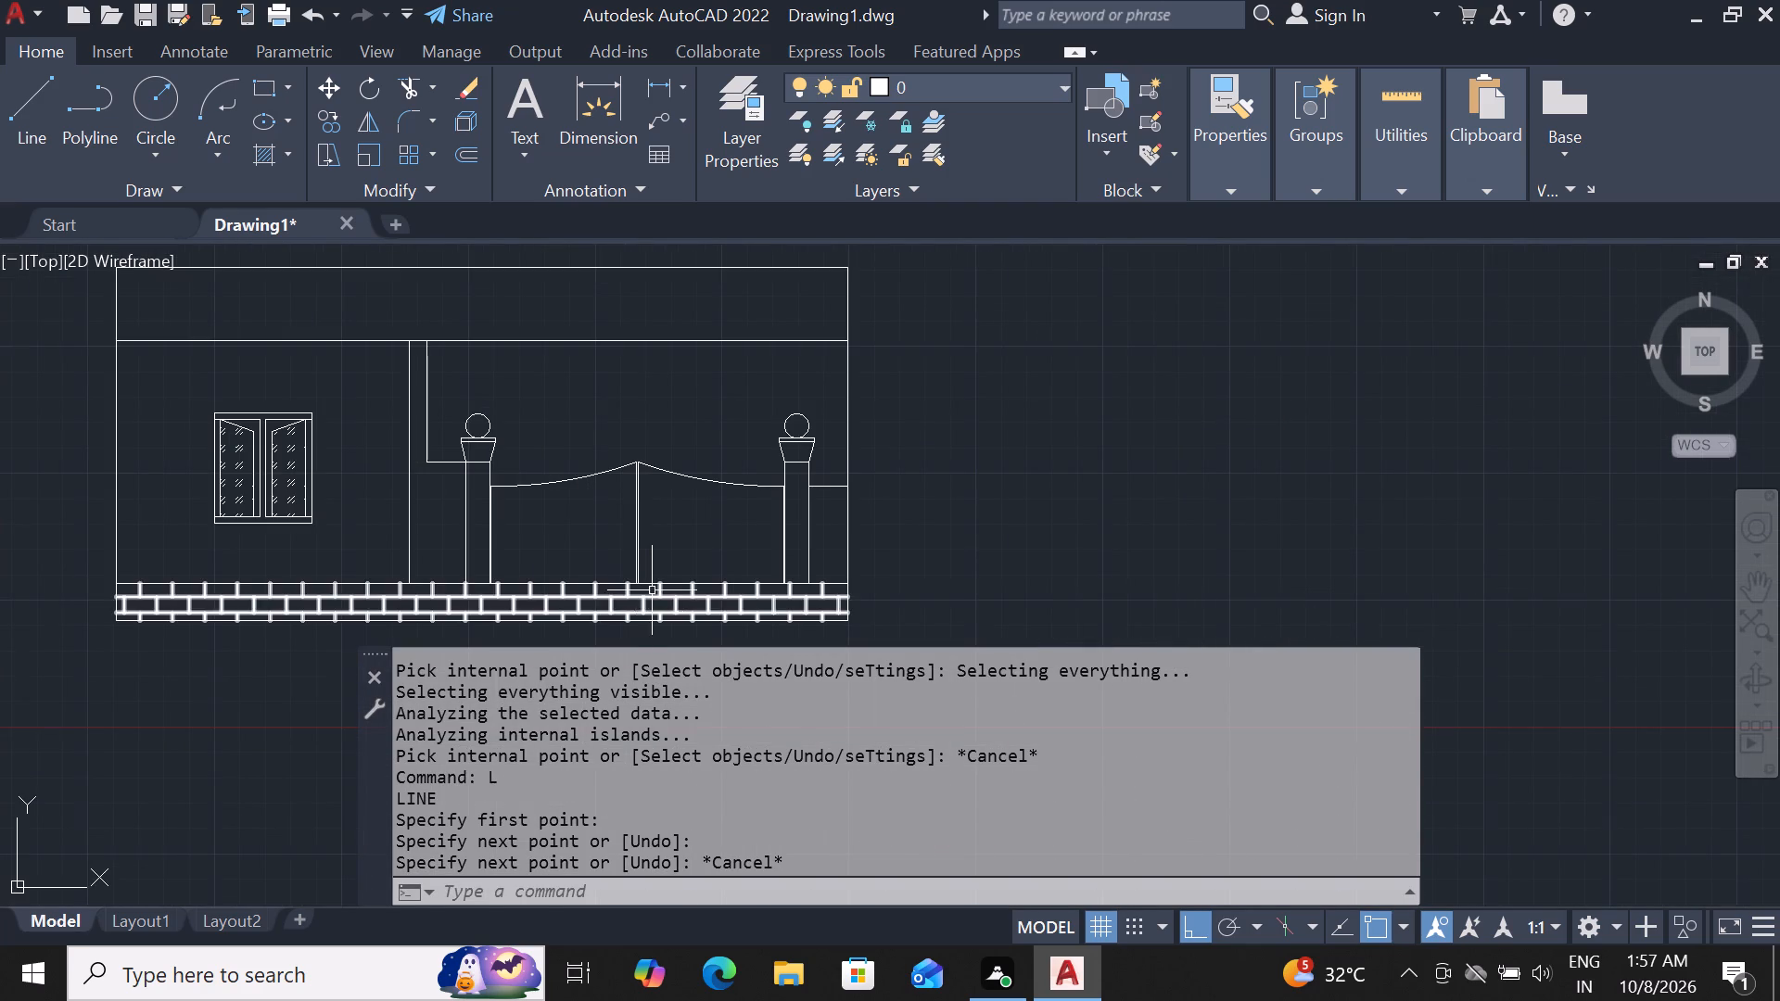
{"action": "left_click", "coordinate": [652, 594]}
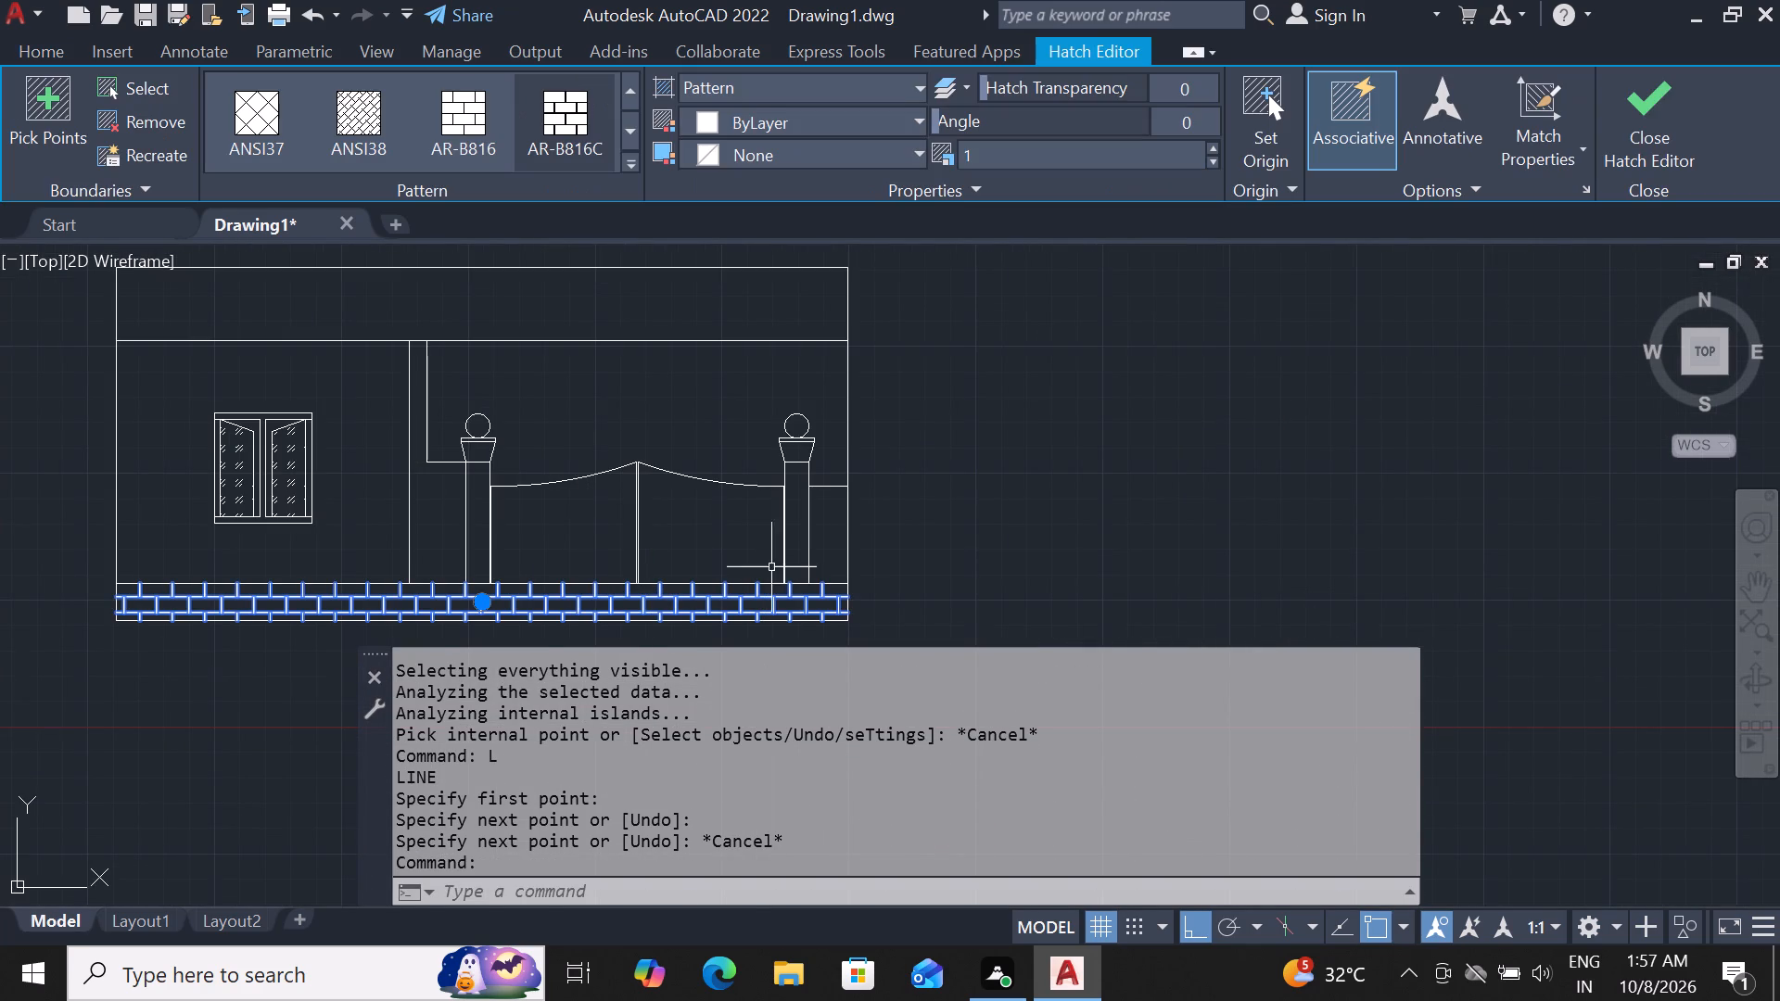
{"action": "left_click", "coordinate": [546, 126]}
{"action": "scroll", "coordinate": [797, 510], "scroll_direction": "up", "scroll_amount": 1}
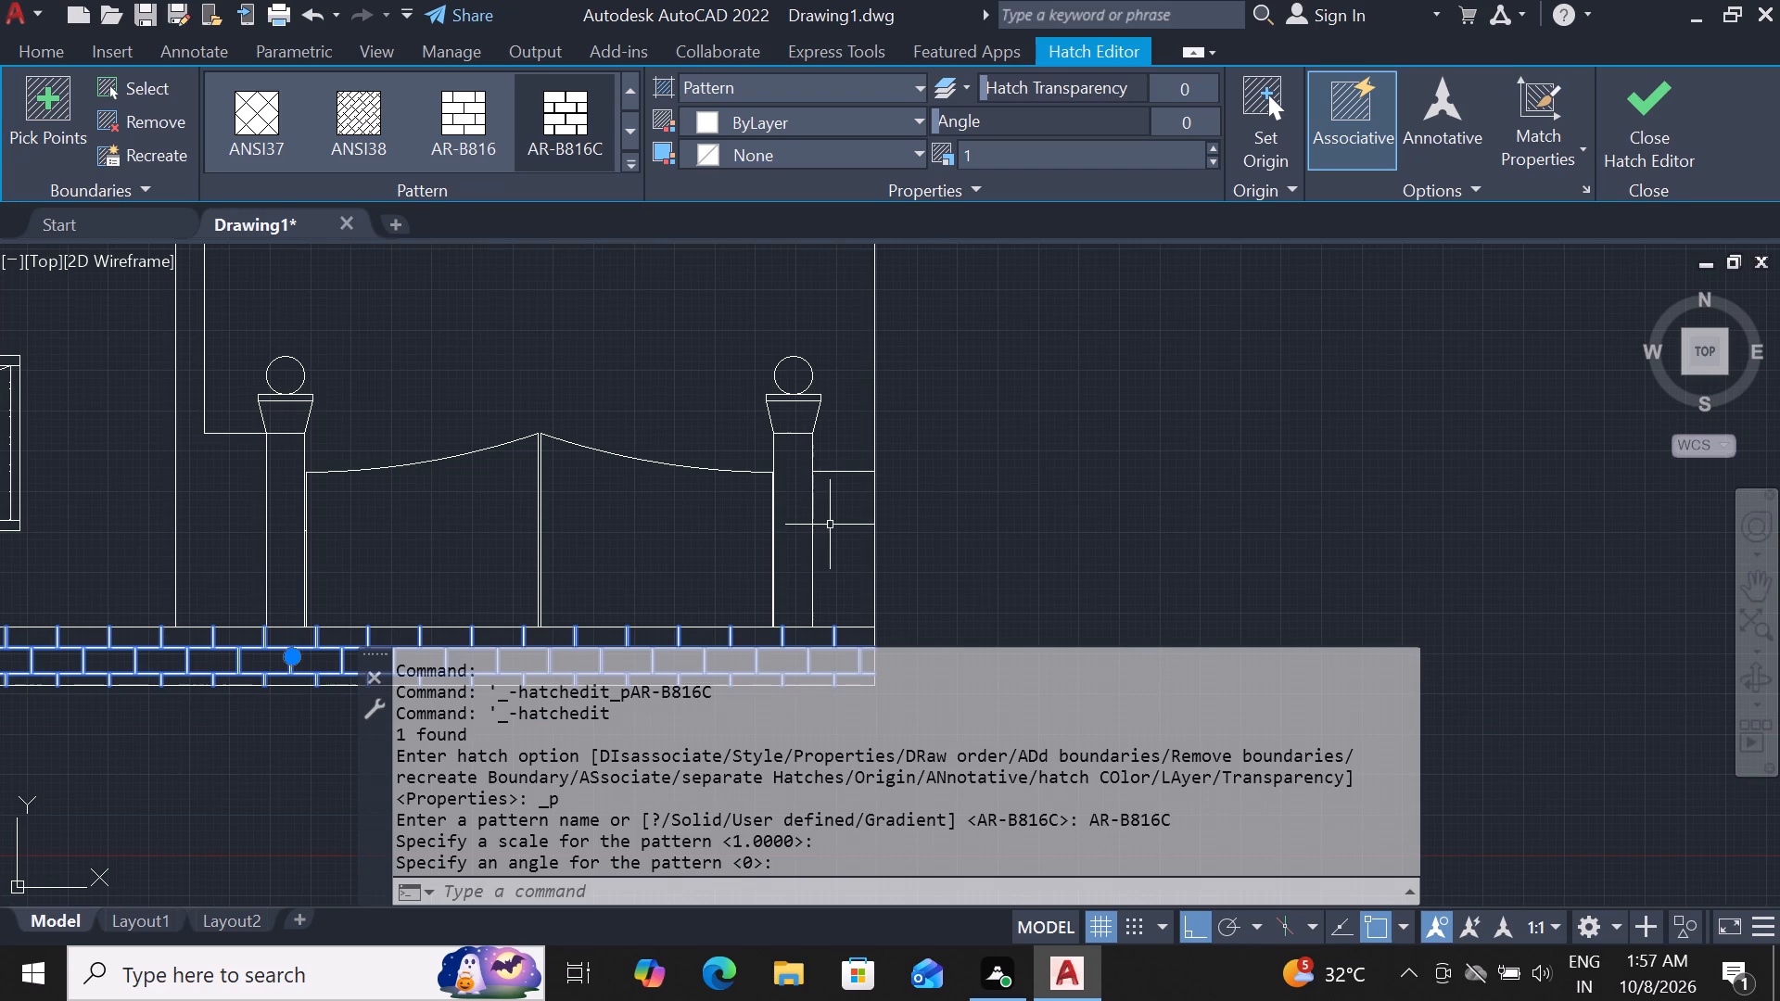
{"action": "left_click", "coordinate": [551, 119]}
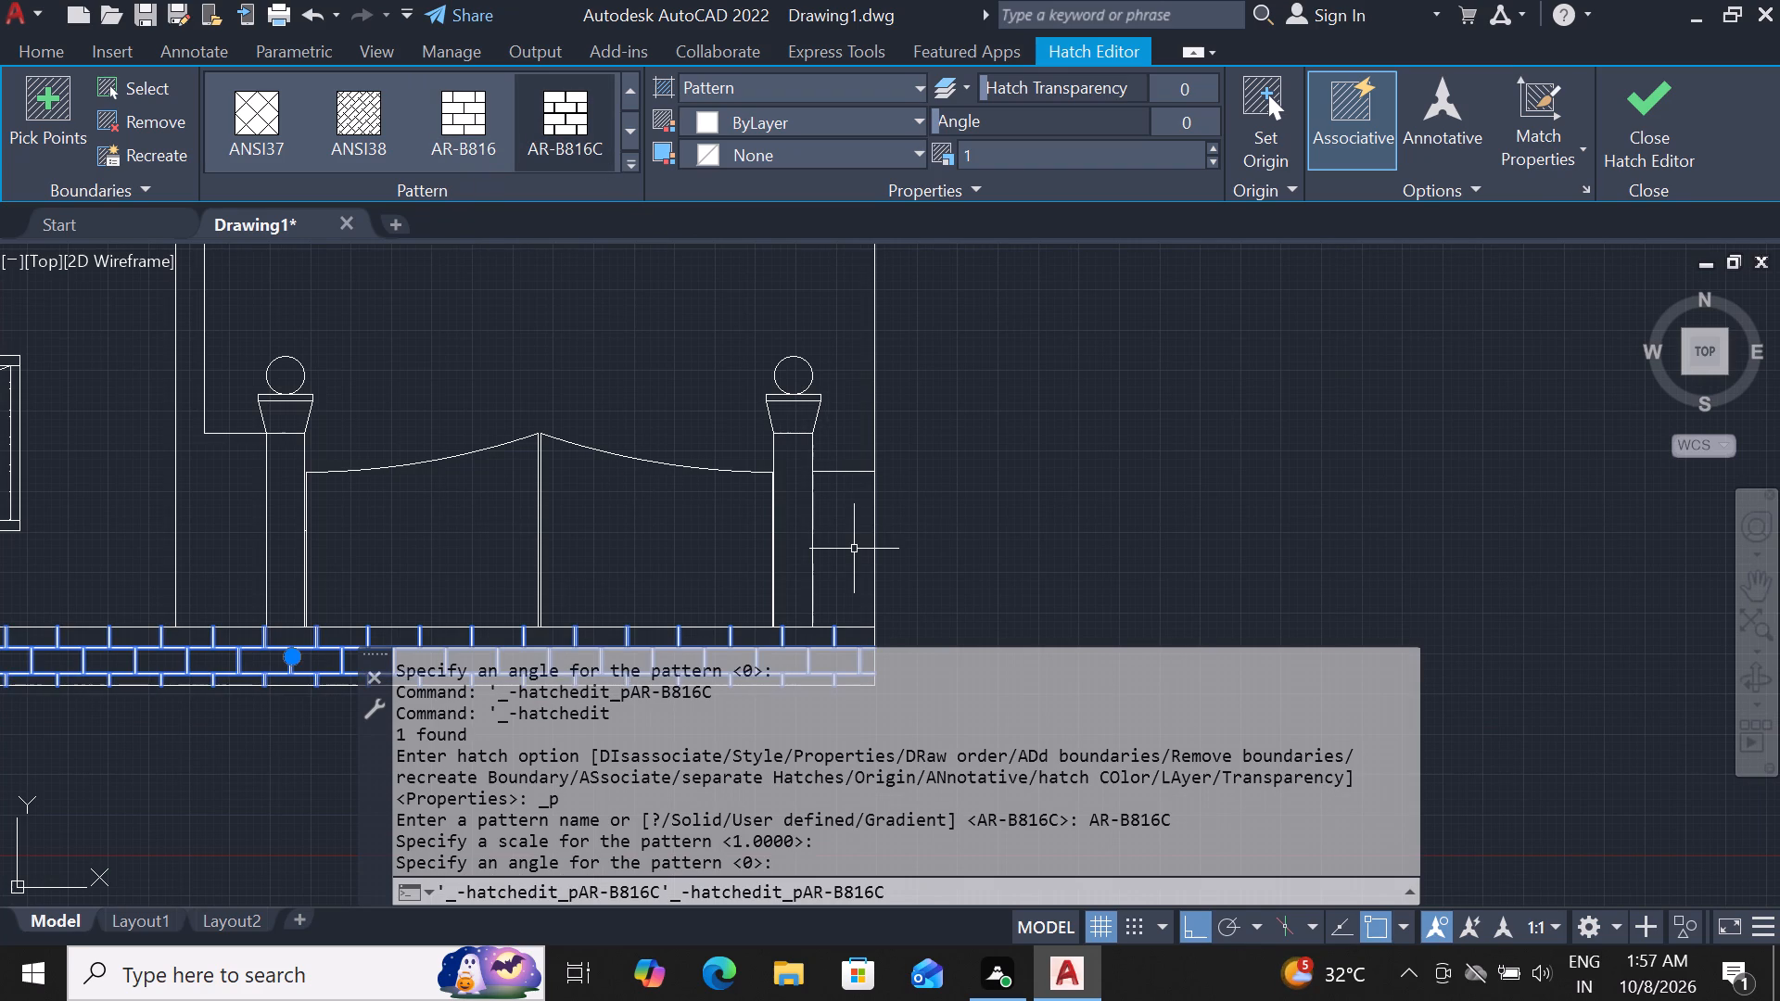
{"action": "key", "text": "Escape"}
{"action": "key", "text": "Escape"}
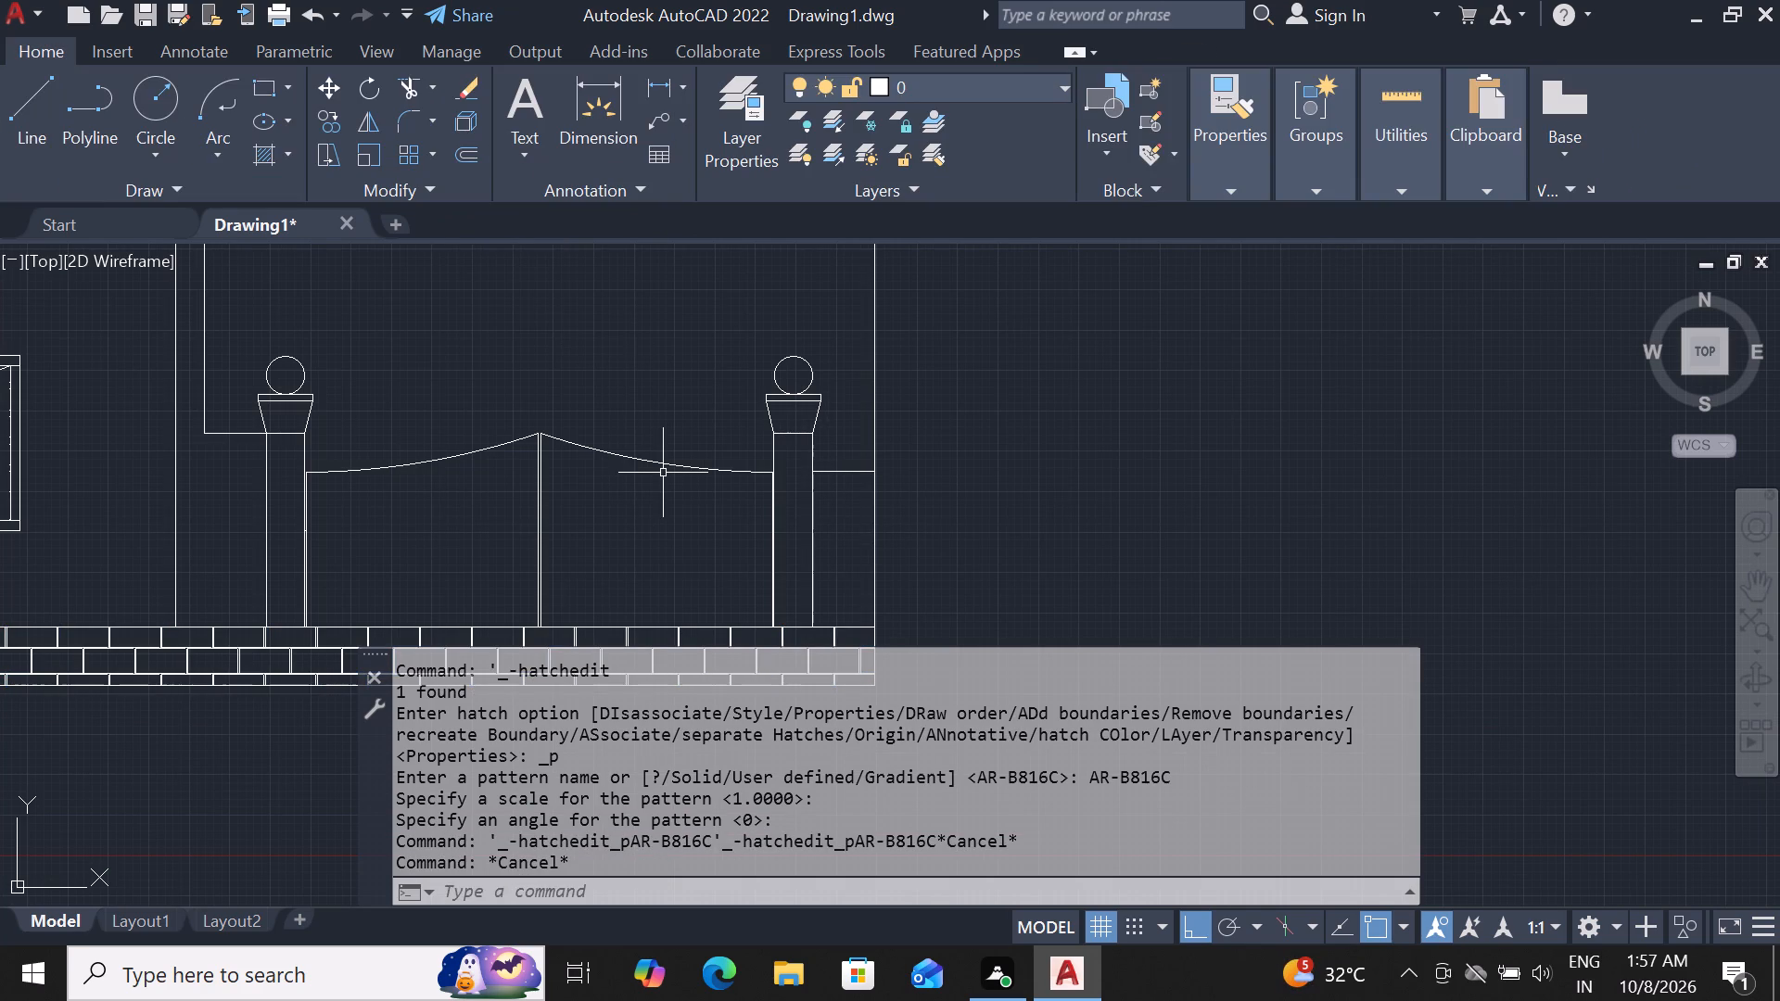
Hatch the low wall right of the gate and the L-shaped wall left of the gate with AR-B816C at scale 1.
{"action": "type", "text": "h"}
{"action": "key", "text": "space"}
{"action": "left_click", "coordinate": [549, 112]}
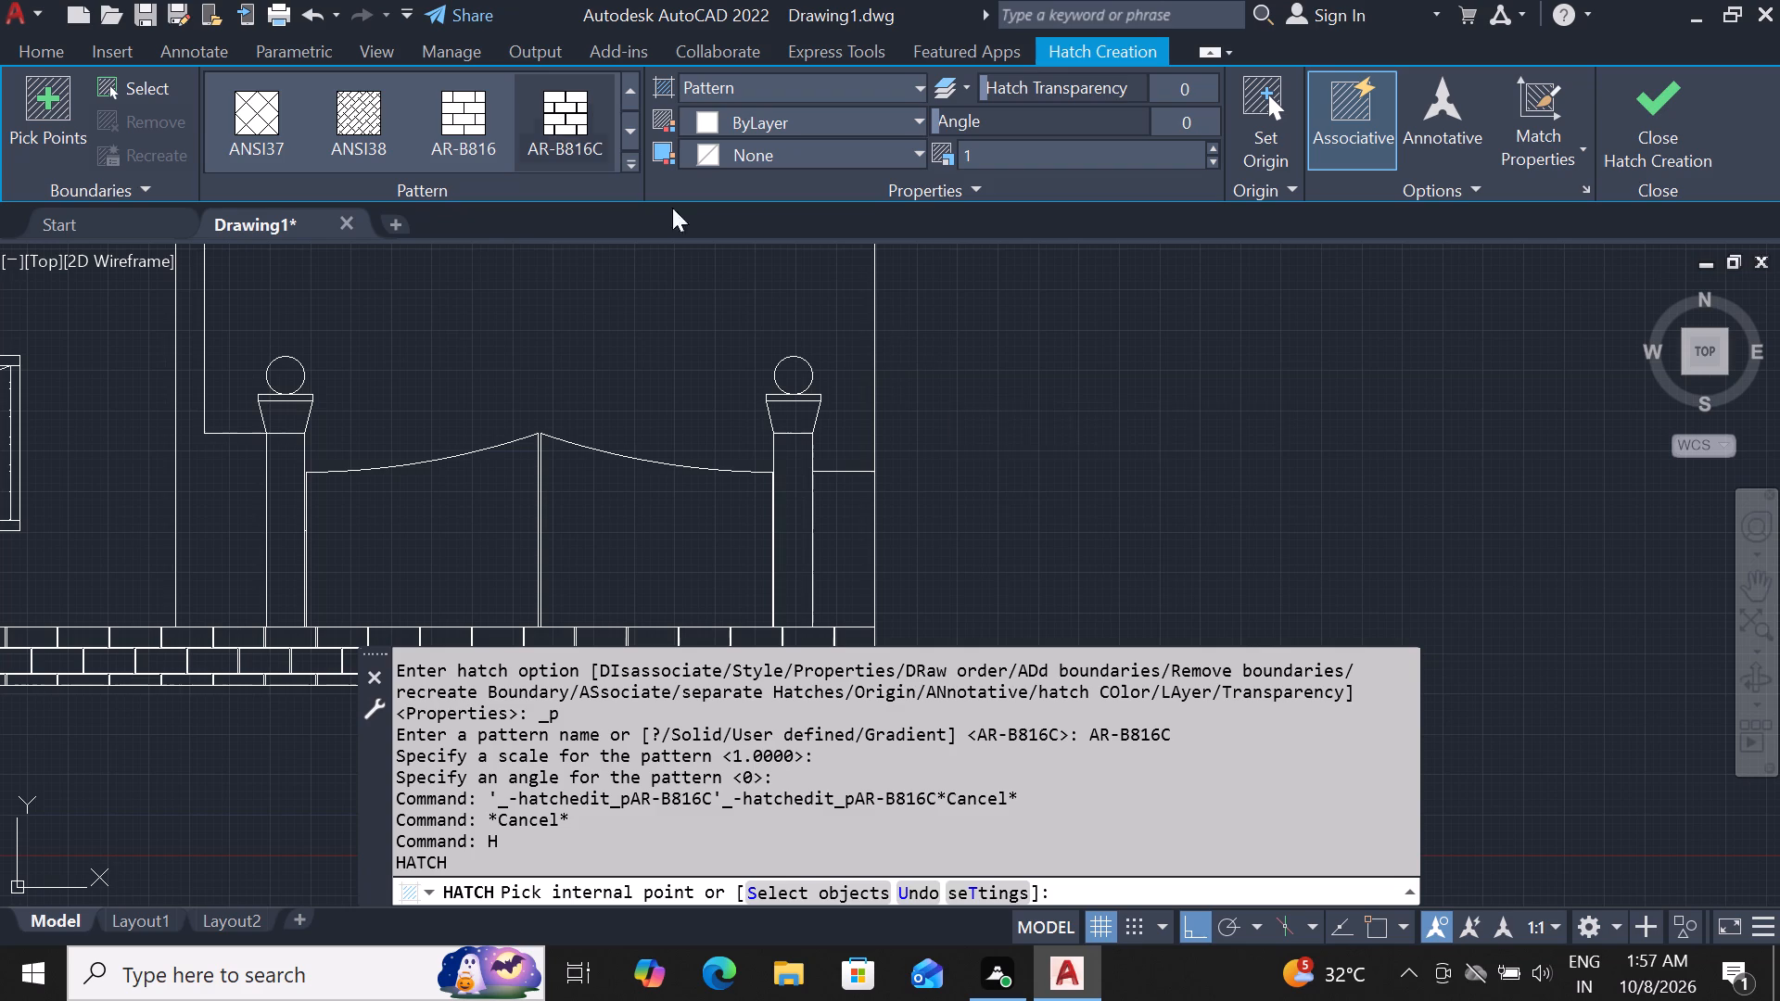
{"action": "left_click", "coordinate": [829, 532]}
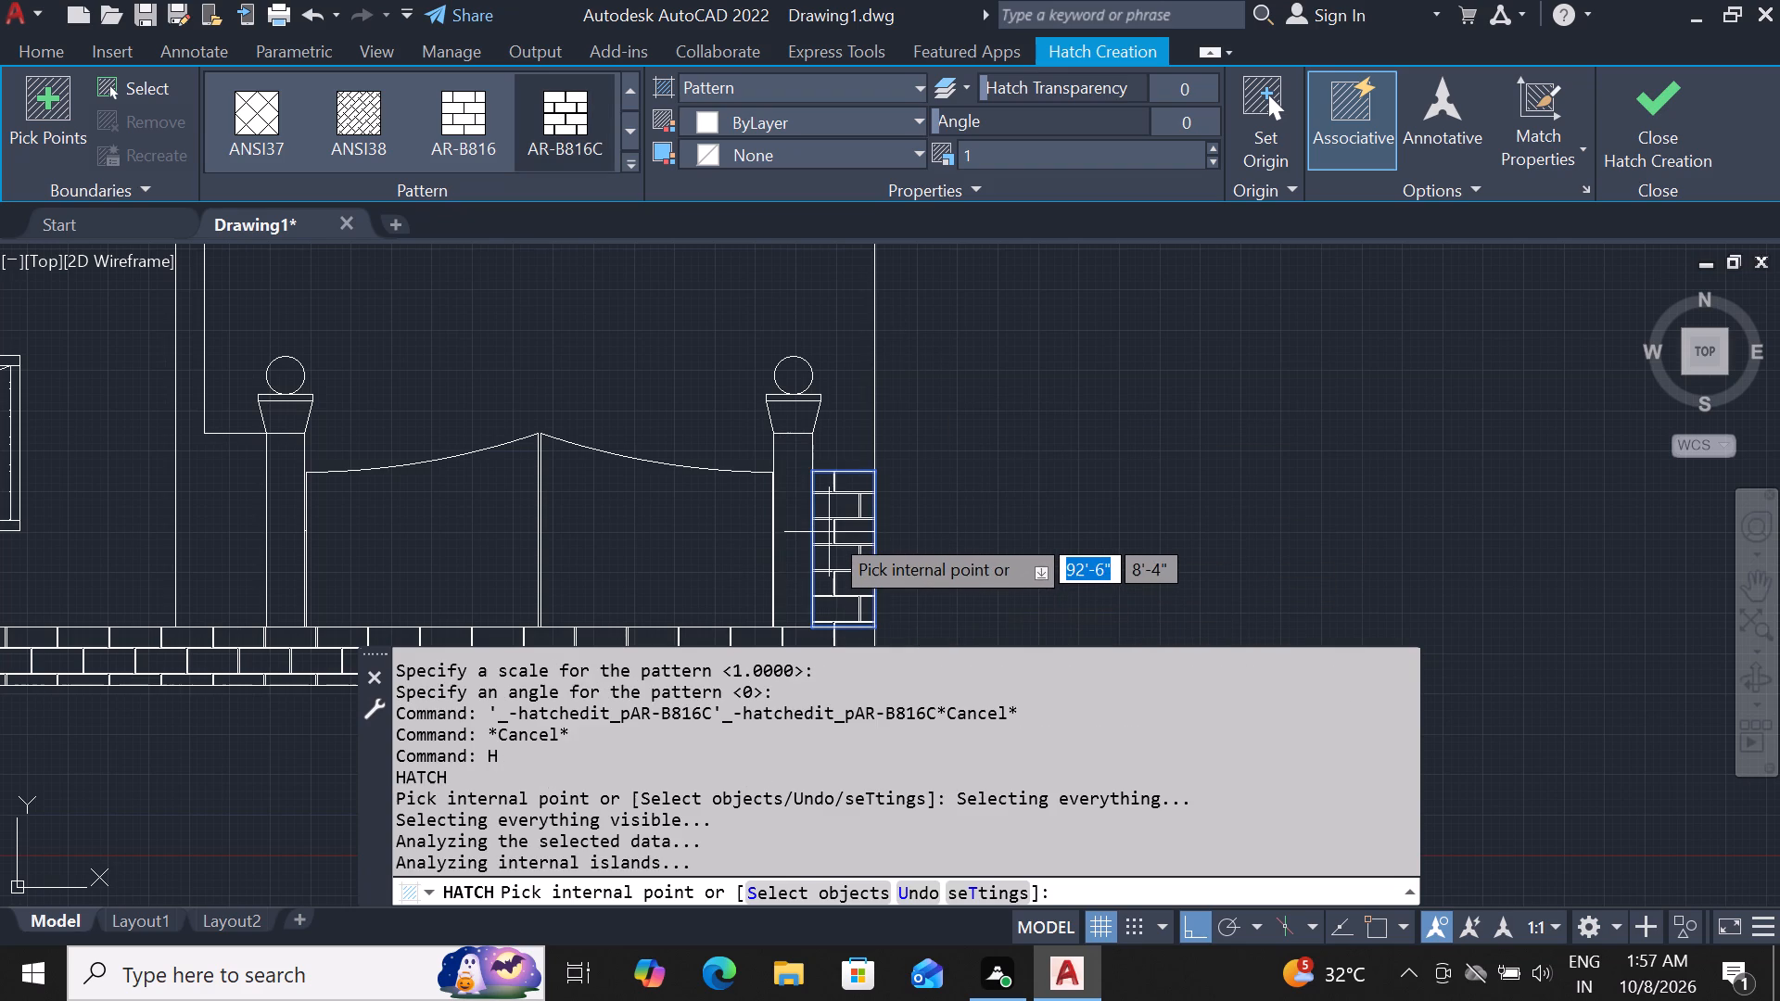
{"action": "scroll", "coordinate": [832, 531], "scroll_direction": "down", "scroll_amount": 1}
{"action": "scroll", "coordinate": [306, 579], "scroll_direction": "up", "scroll_amount": 2}
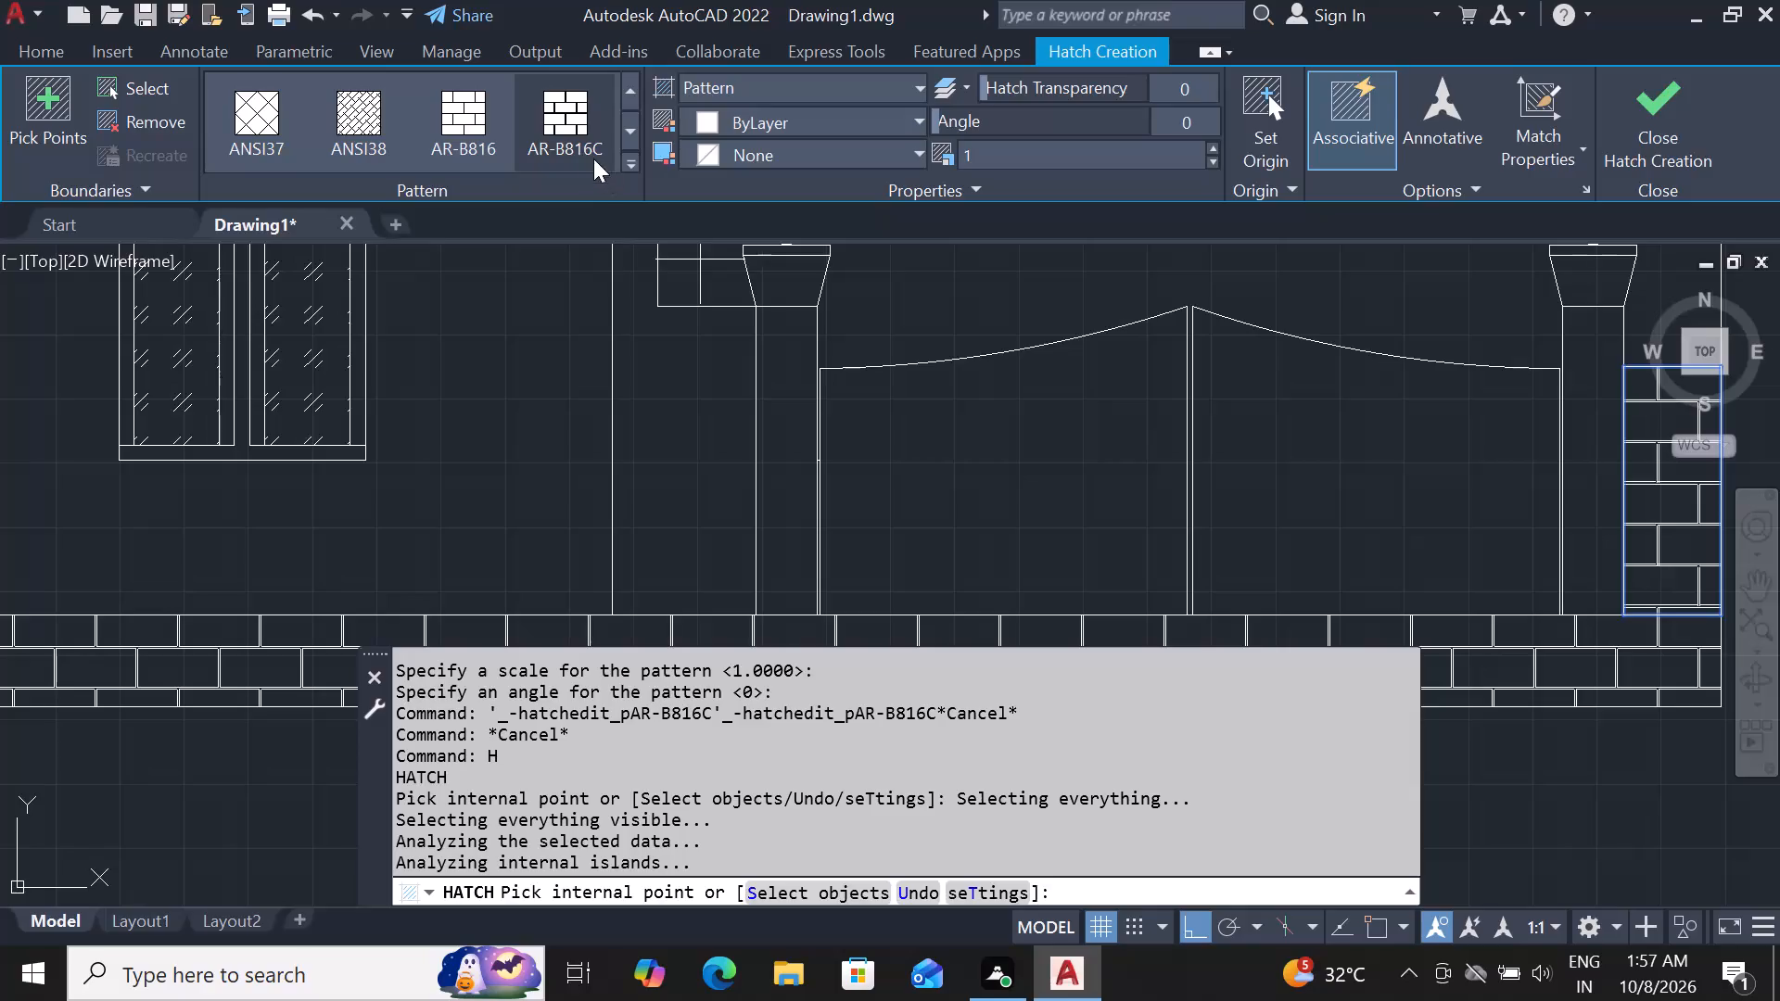
{"action": "left_click", "coordinate": [573, 144]}
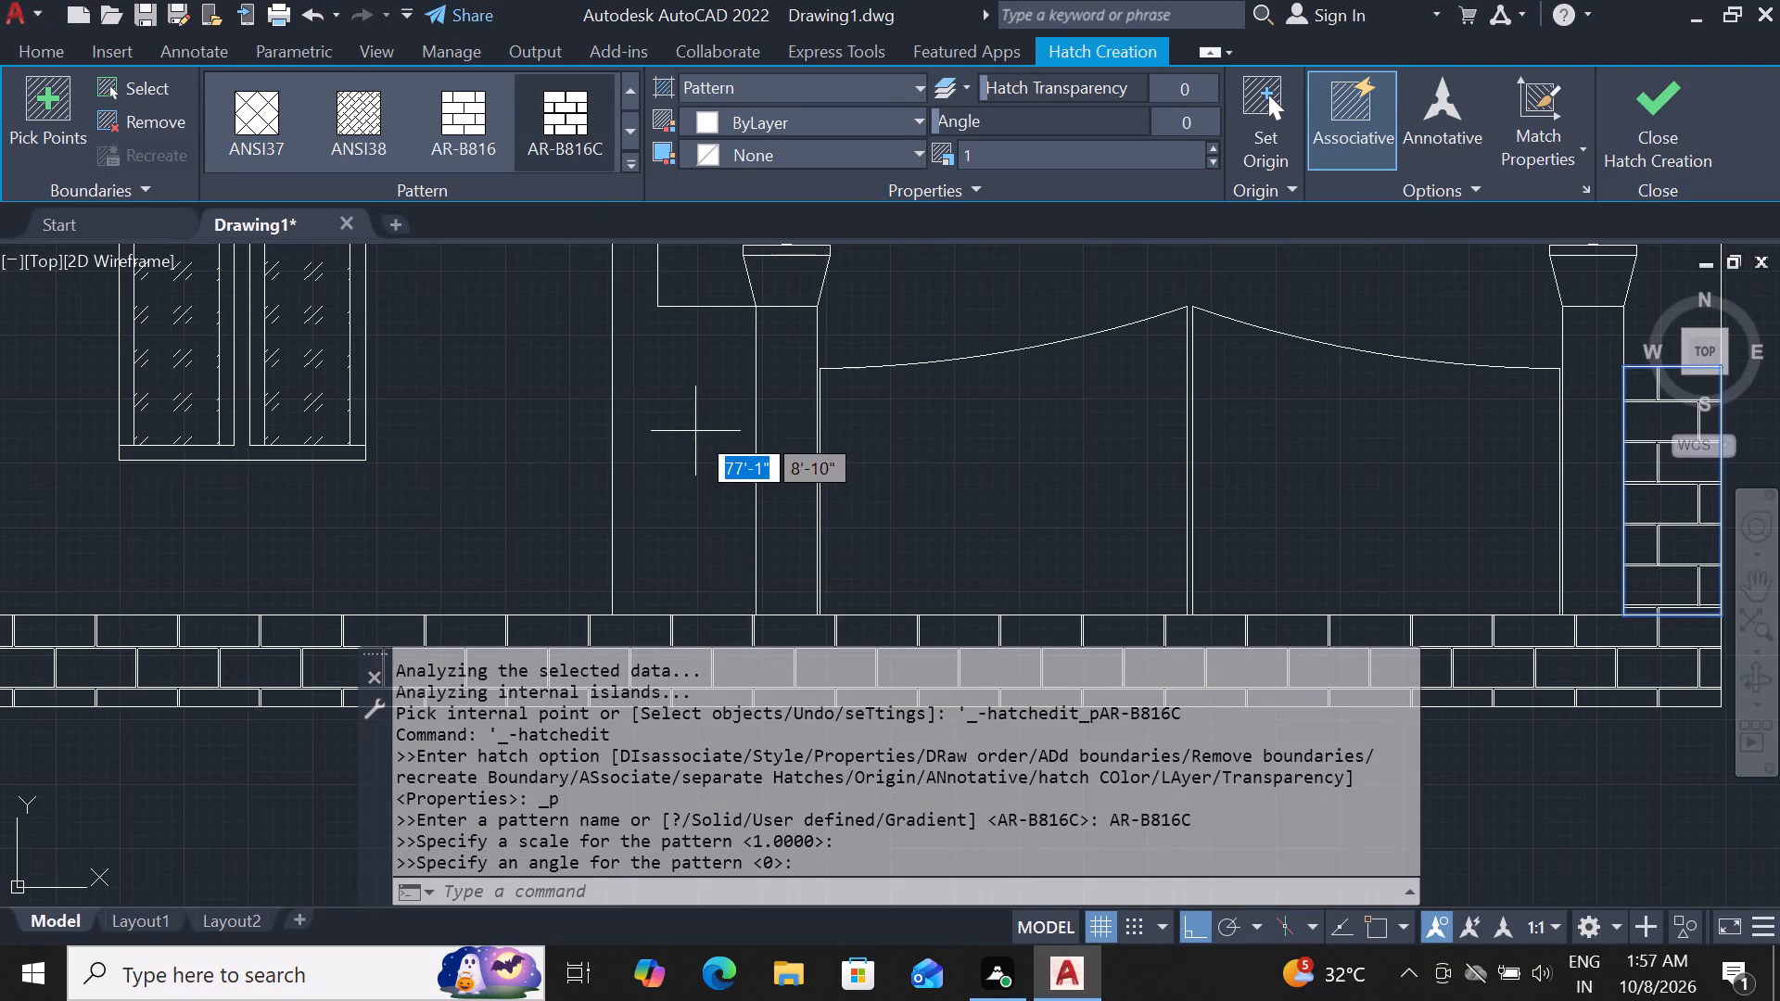
{"action": "left_click", "coordinate": [694, 431]}
{"action": "scroll", "coordinate": [693, 541], "scroll_direction": "down", "scroll_amount": 3}
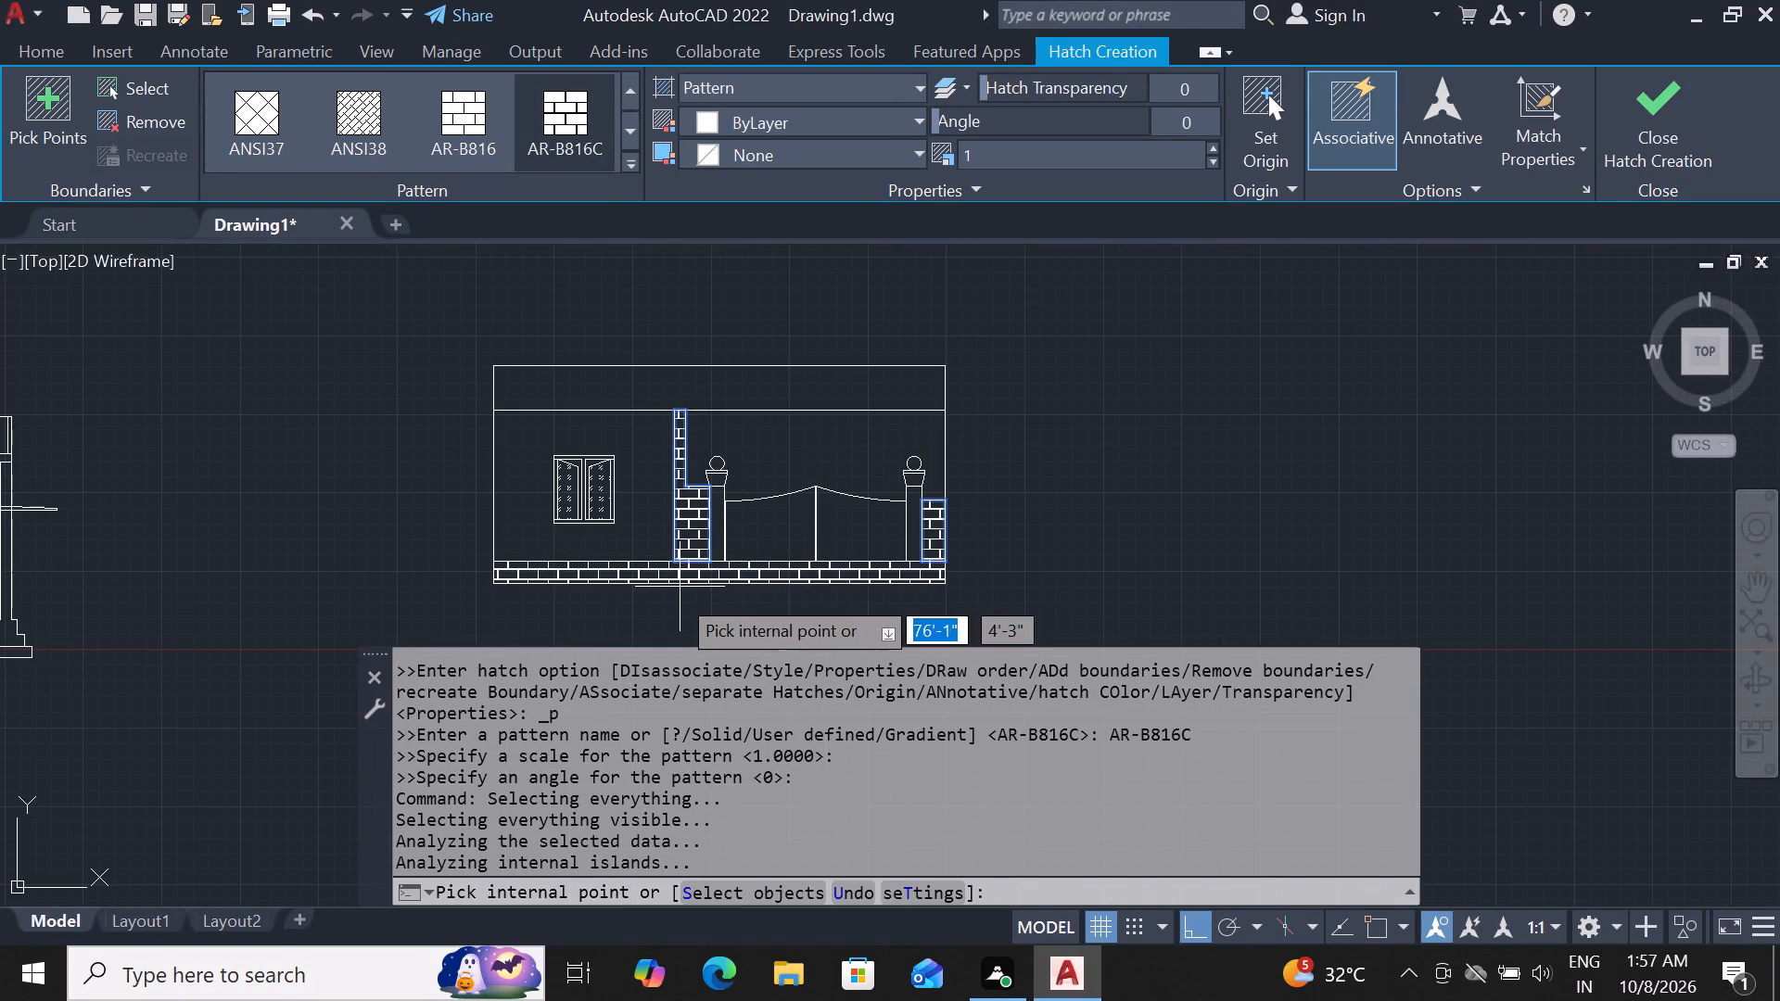
{"action": "key", "text": "Escape"}
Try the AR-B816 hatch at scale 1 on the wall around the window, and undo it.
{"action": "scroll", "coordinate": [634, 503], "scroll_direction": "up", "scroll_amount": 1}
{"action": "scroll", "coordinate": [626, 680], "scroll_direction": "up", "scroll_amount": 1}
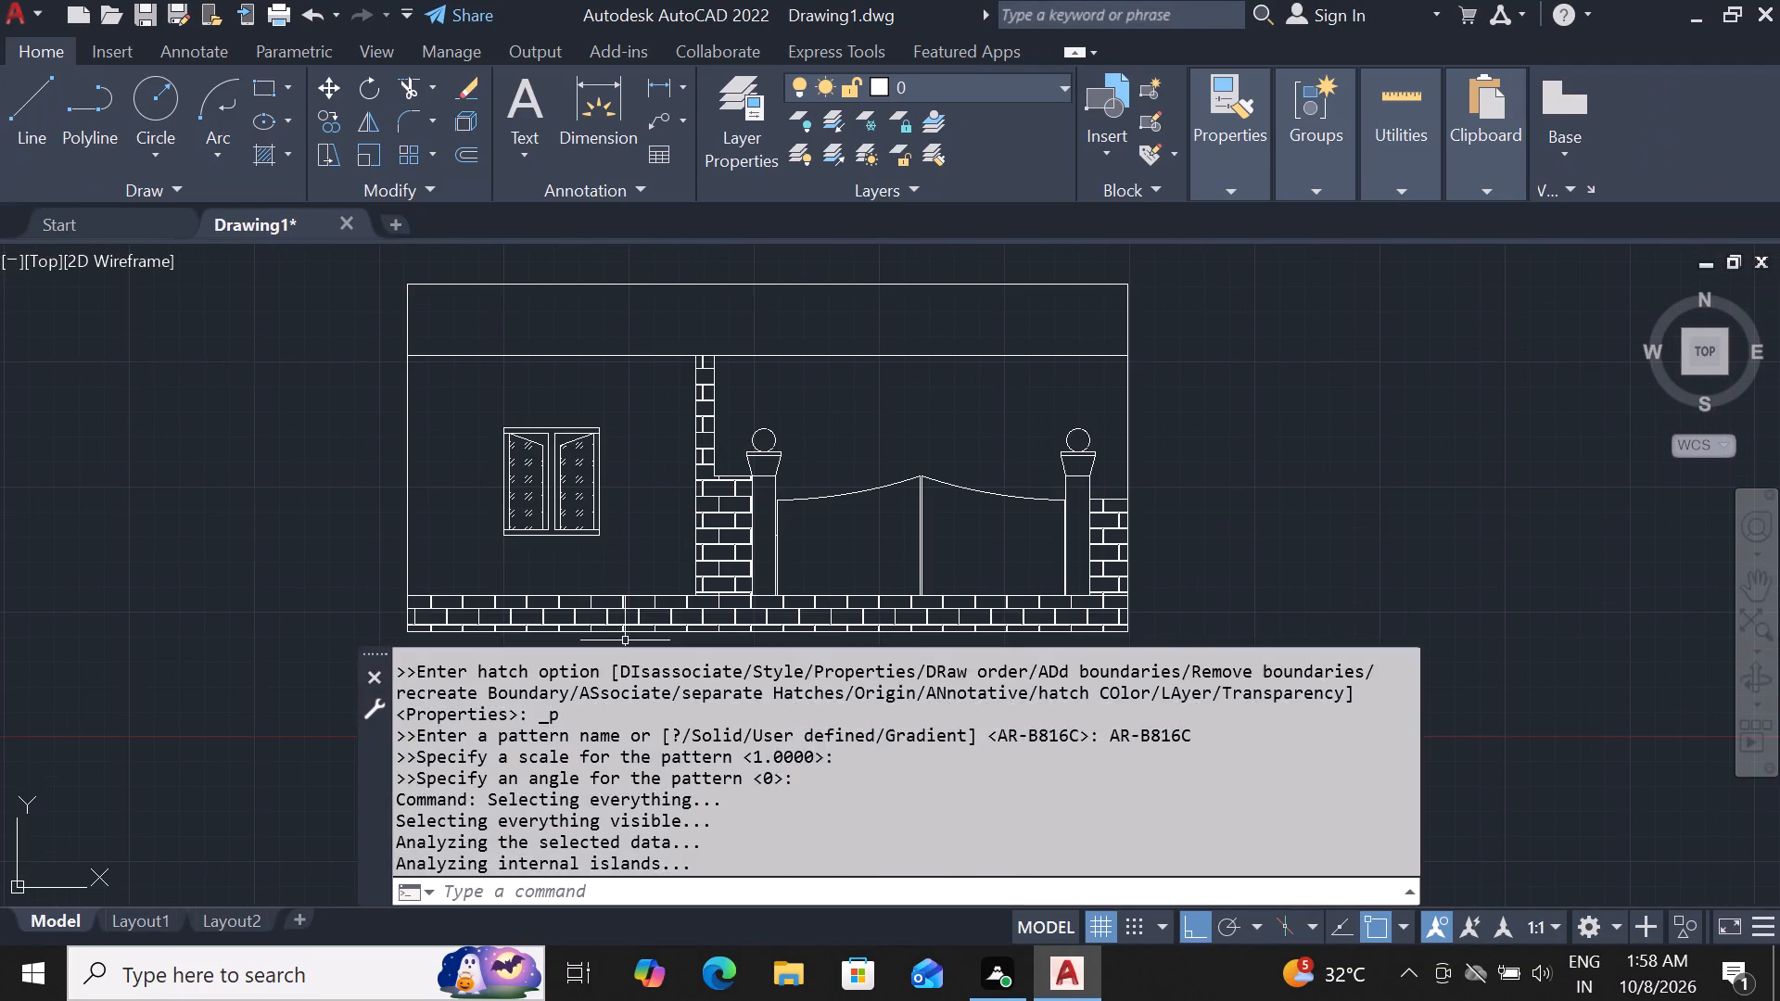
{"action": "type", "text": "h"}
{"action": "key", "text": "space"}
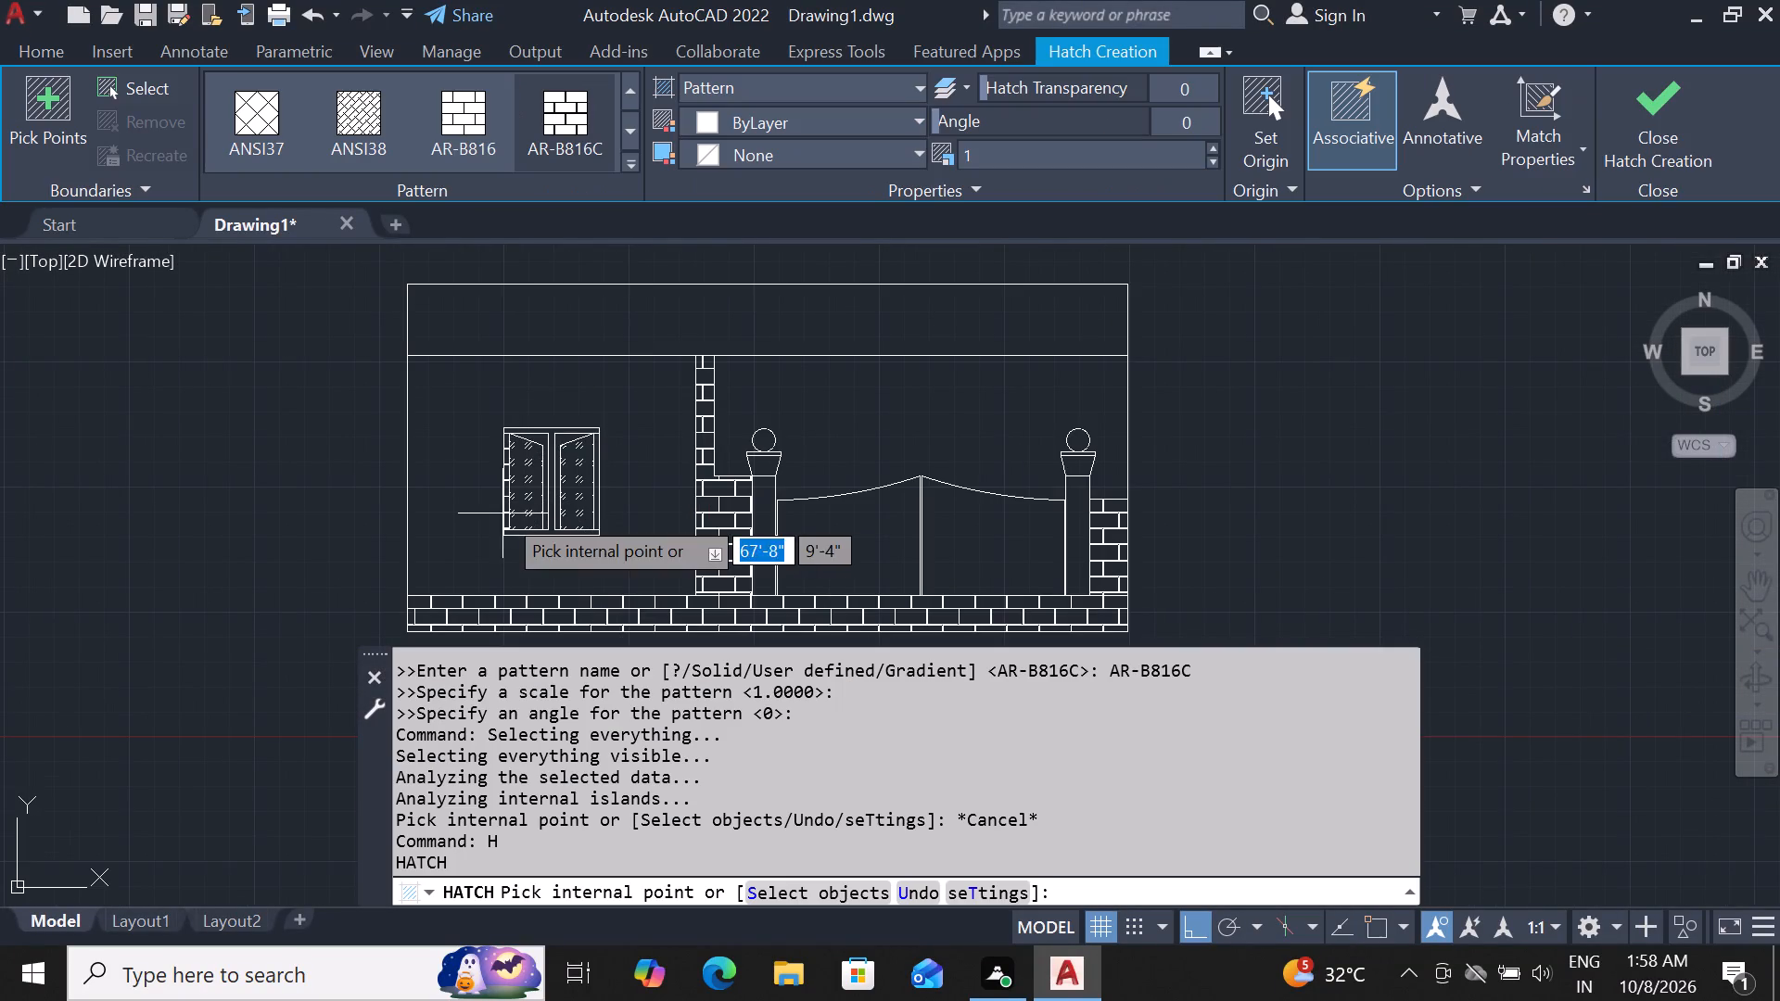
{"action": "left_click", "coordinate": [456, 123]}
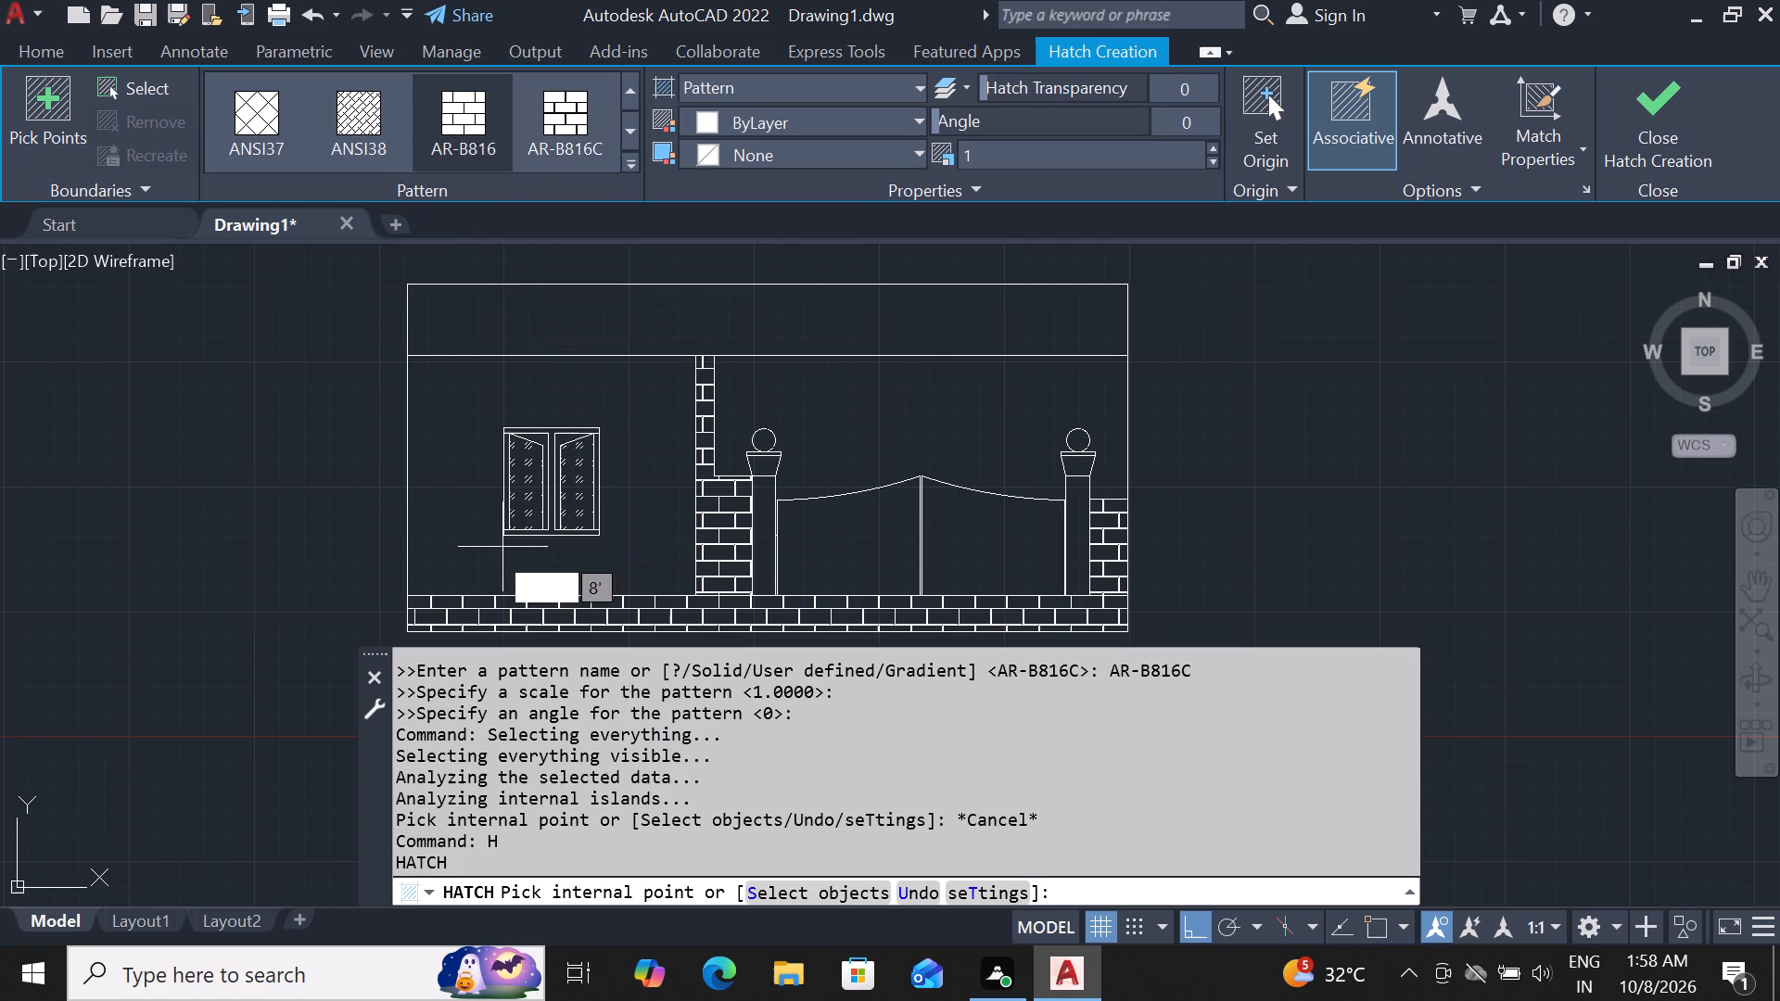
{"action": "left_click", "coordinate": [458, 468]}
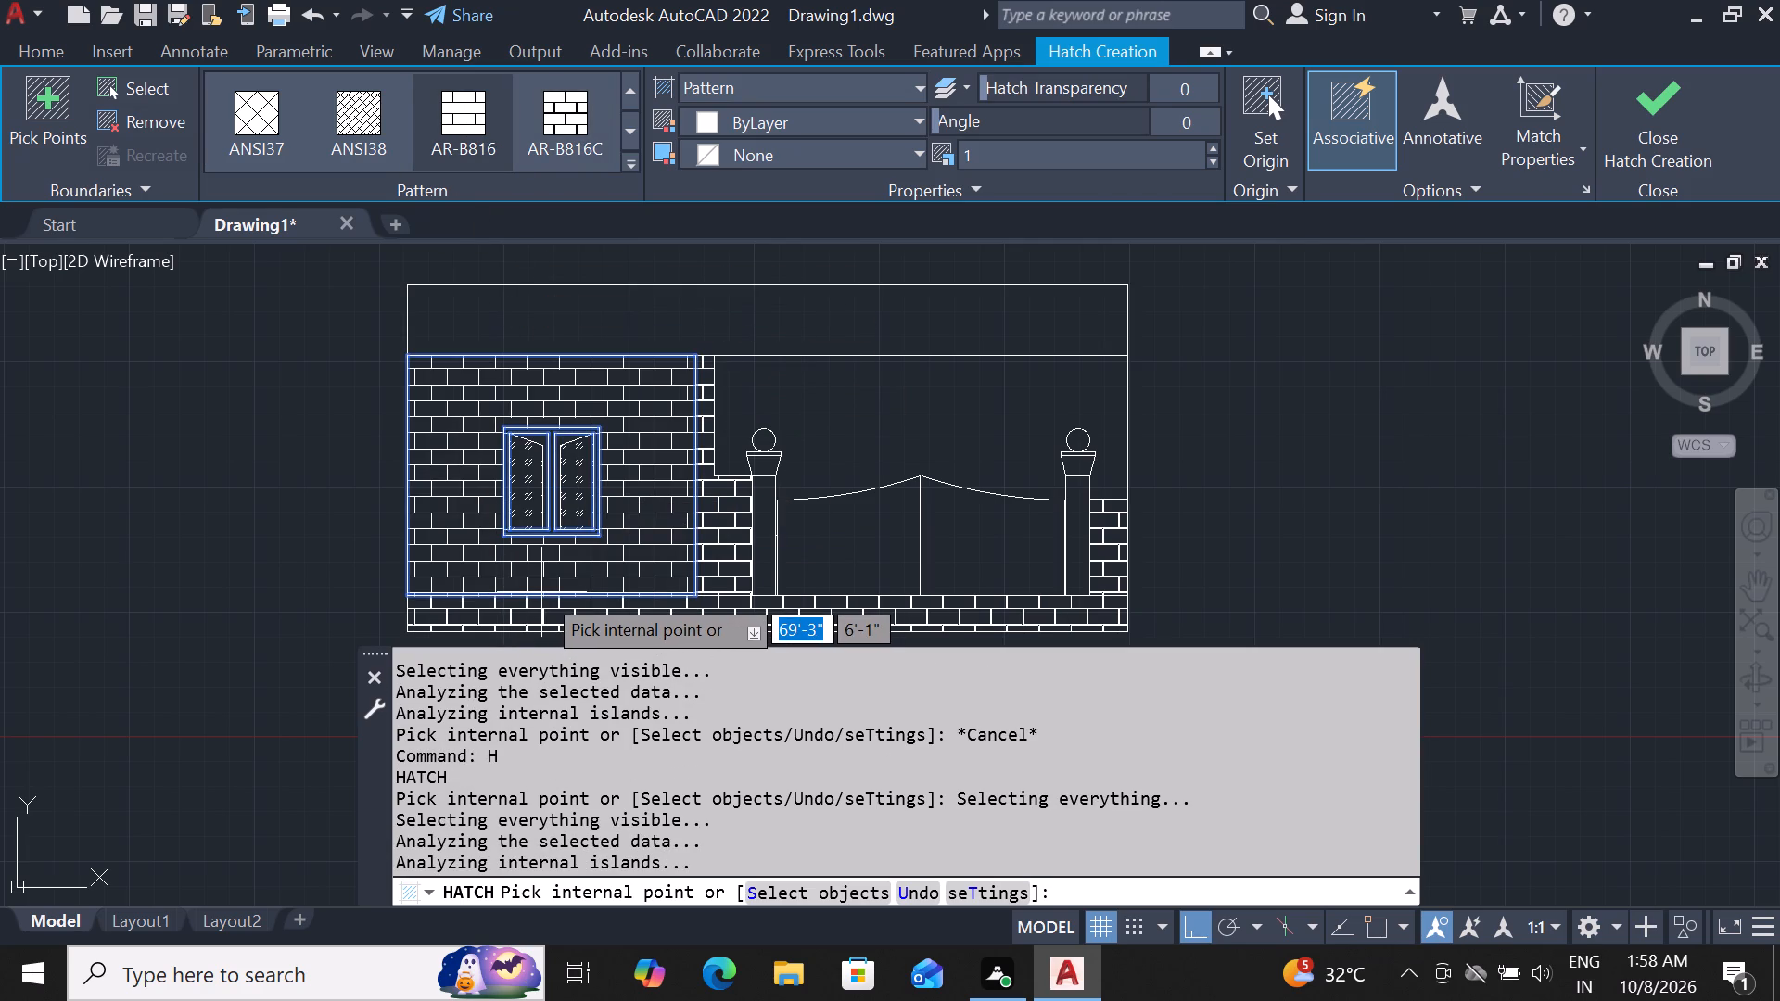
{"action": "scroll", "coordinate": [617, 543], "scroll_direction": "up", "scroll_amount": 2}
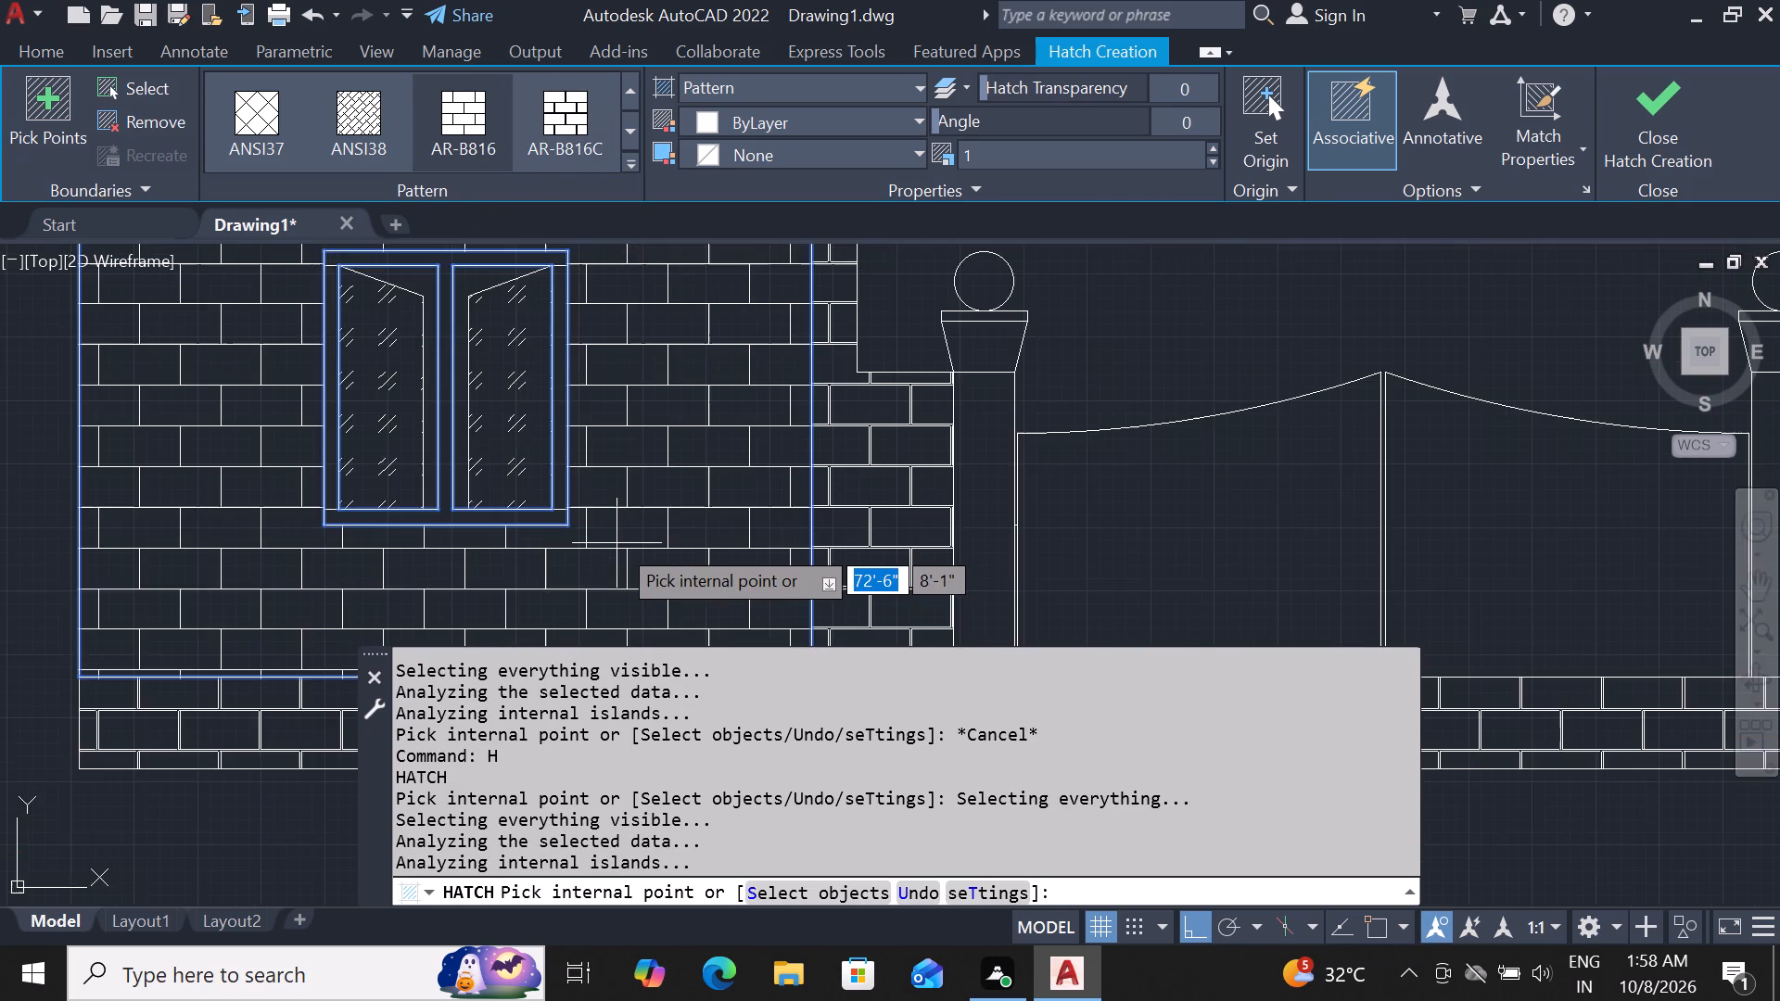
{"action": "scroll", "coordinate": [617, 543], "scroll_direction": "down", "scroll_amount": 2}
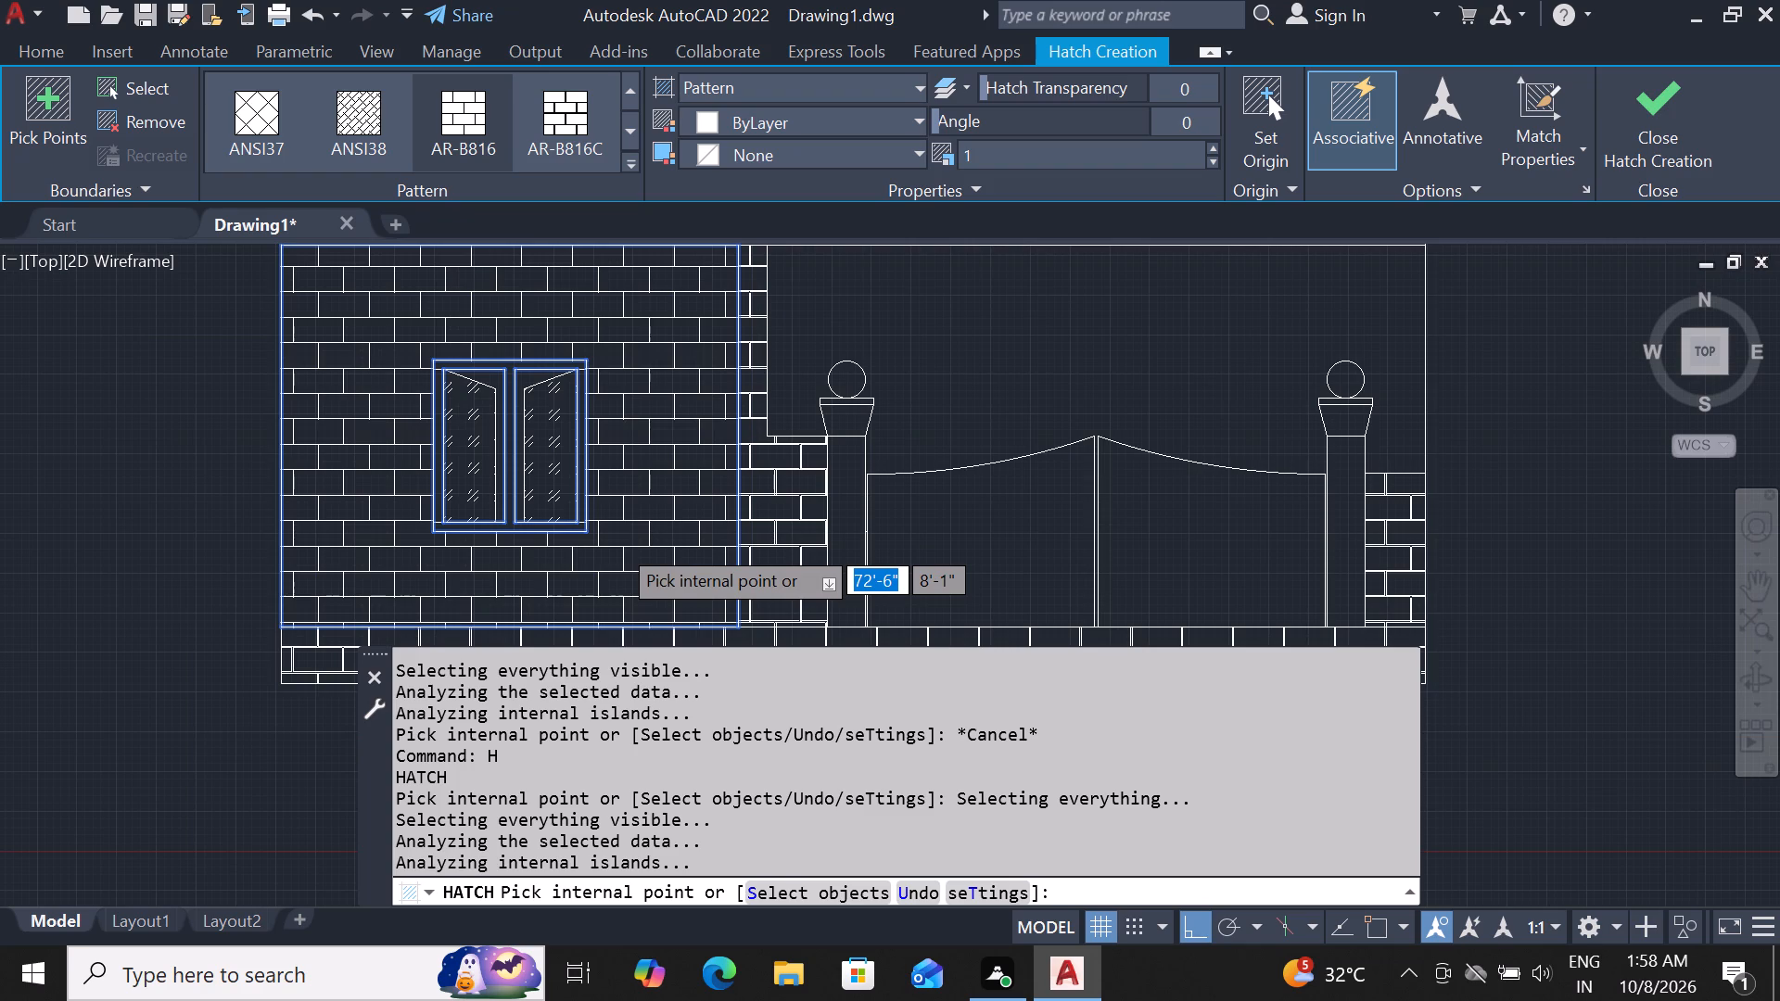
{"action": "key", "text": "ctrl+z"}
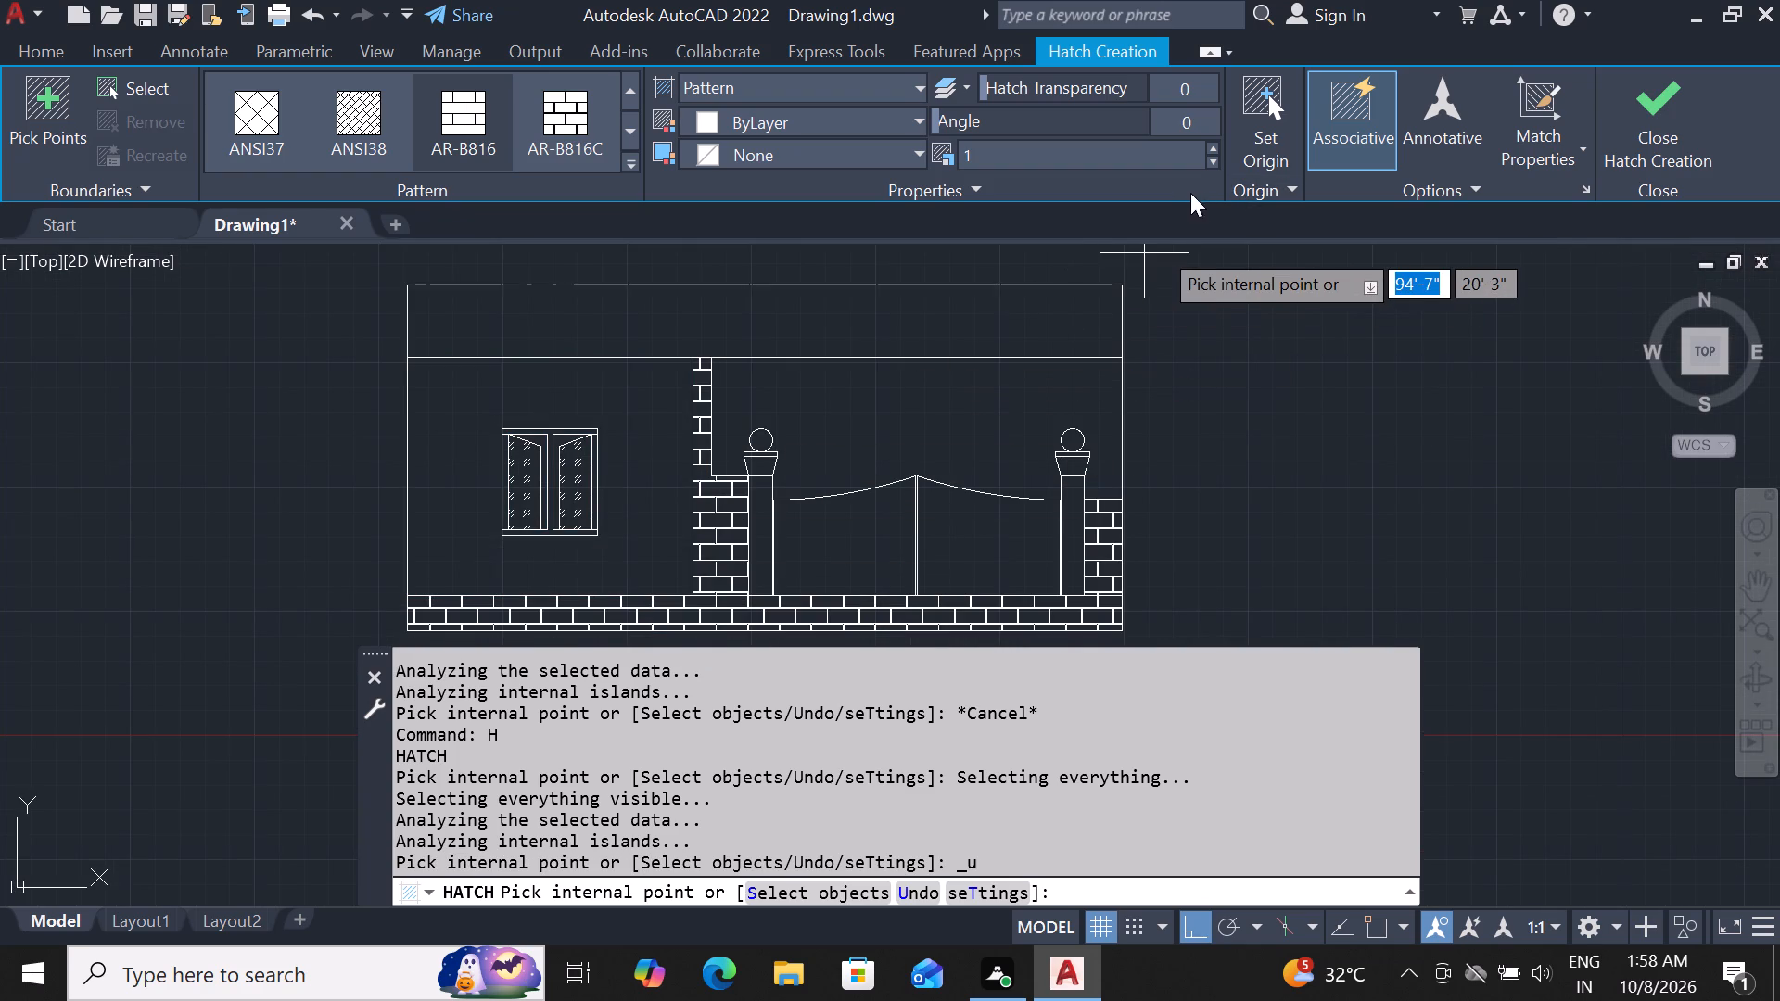
Hatch the wall around the window with the AR-B816 brick pattern at scale 2.
{"action": "left_click", "coordinate": [1153, 158]}
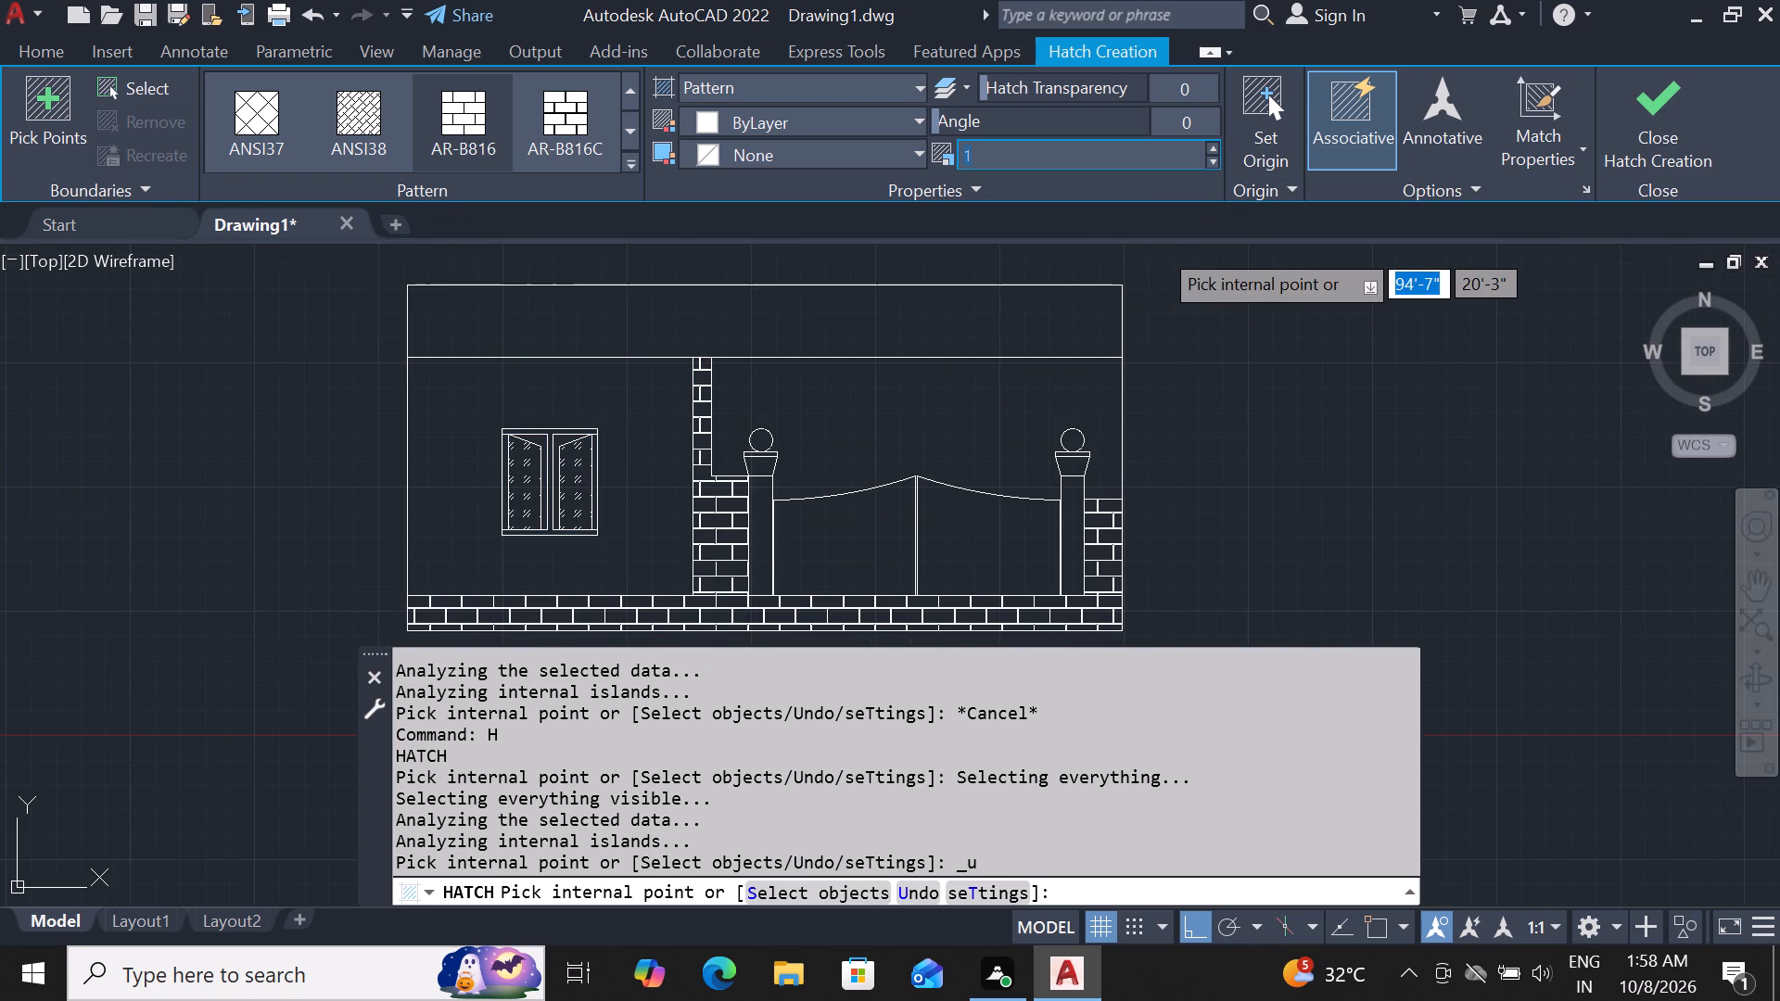
{"action": "key", "text": "Delete"}
{"action": "key", "text": "2"}
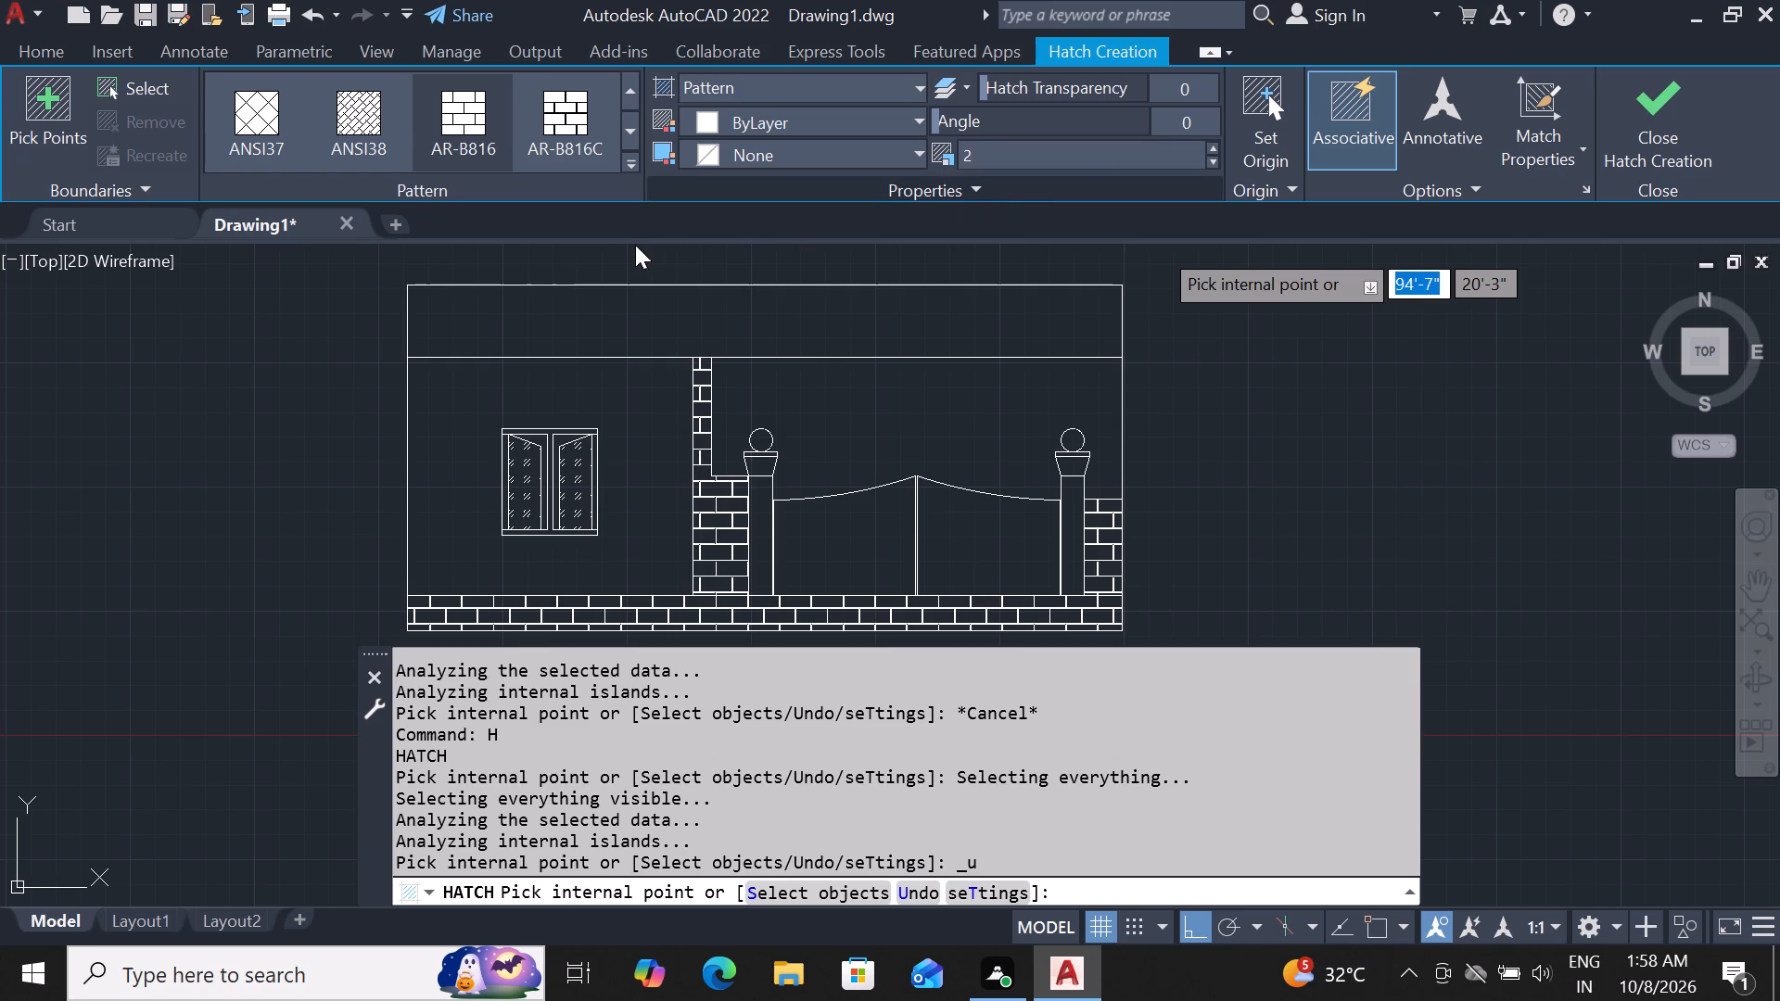
{"action": "left_click", "coordinate": [467, 129]}
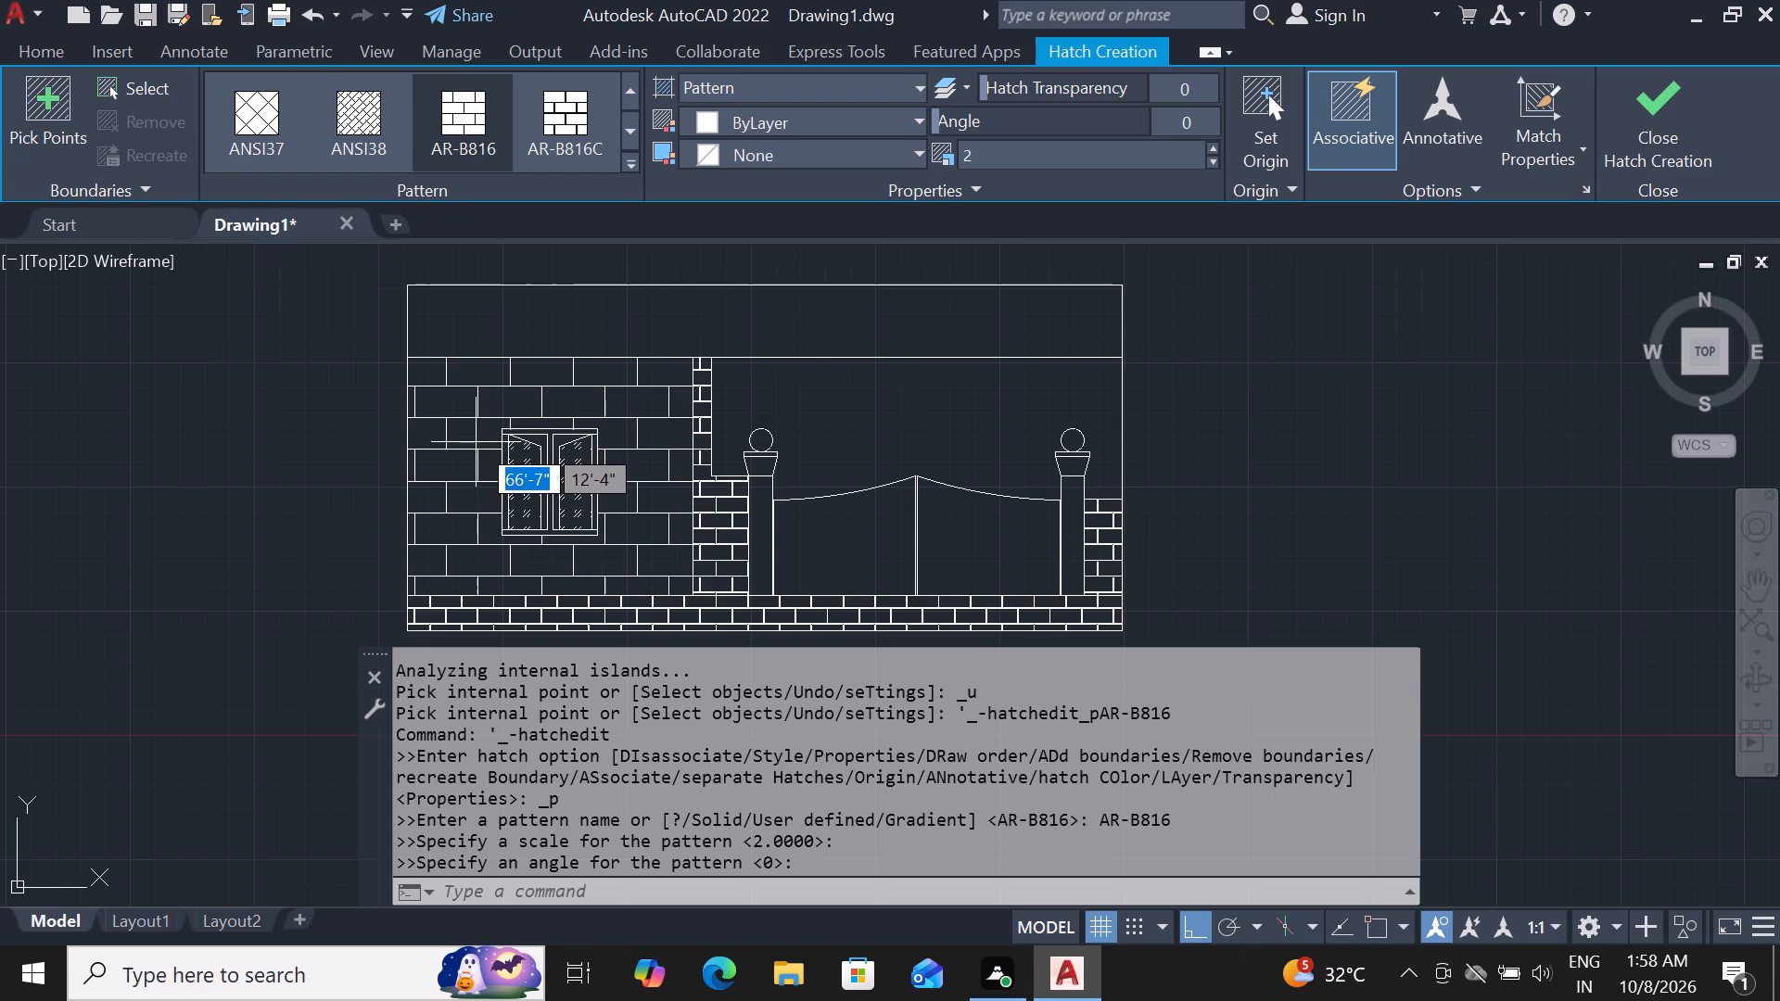
{"action": "left_click", "coordinate": [476, 442]}
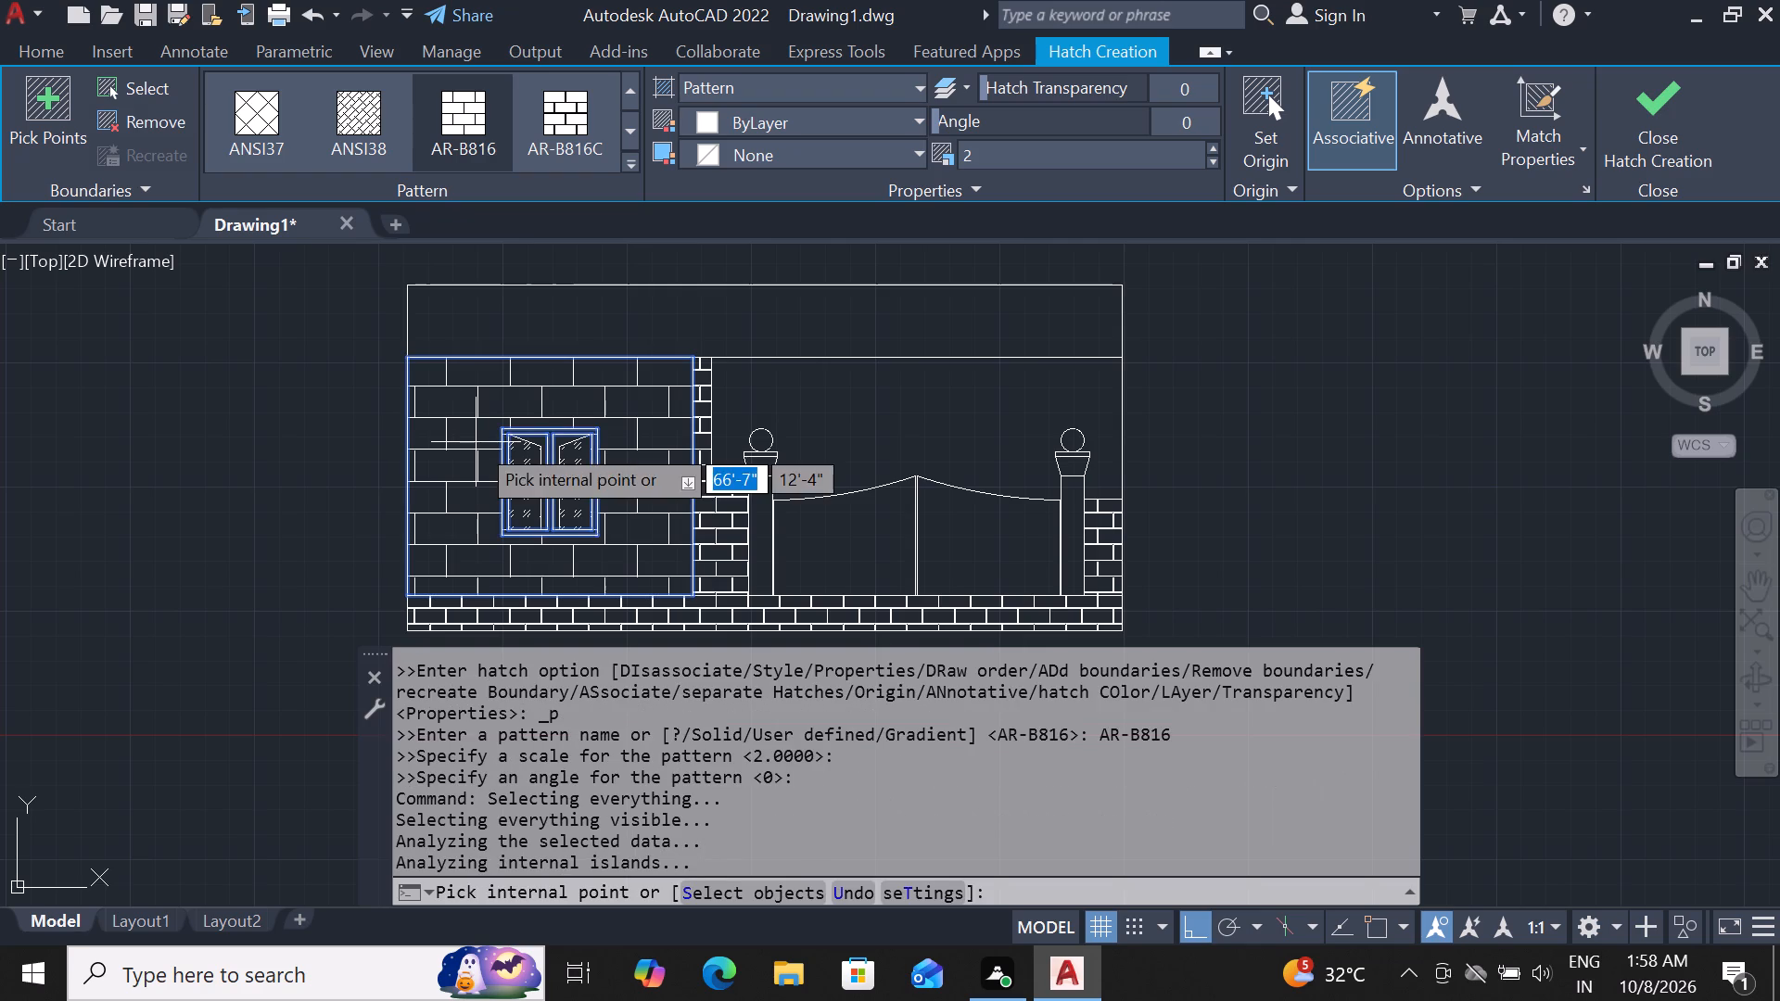
{"action": "scroll", "coordinate": [642, 574], "scroll_direction": "down", "scroll_amount": 2}
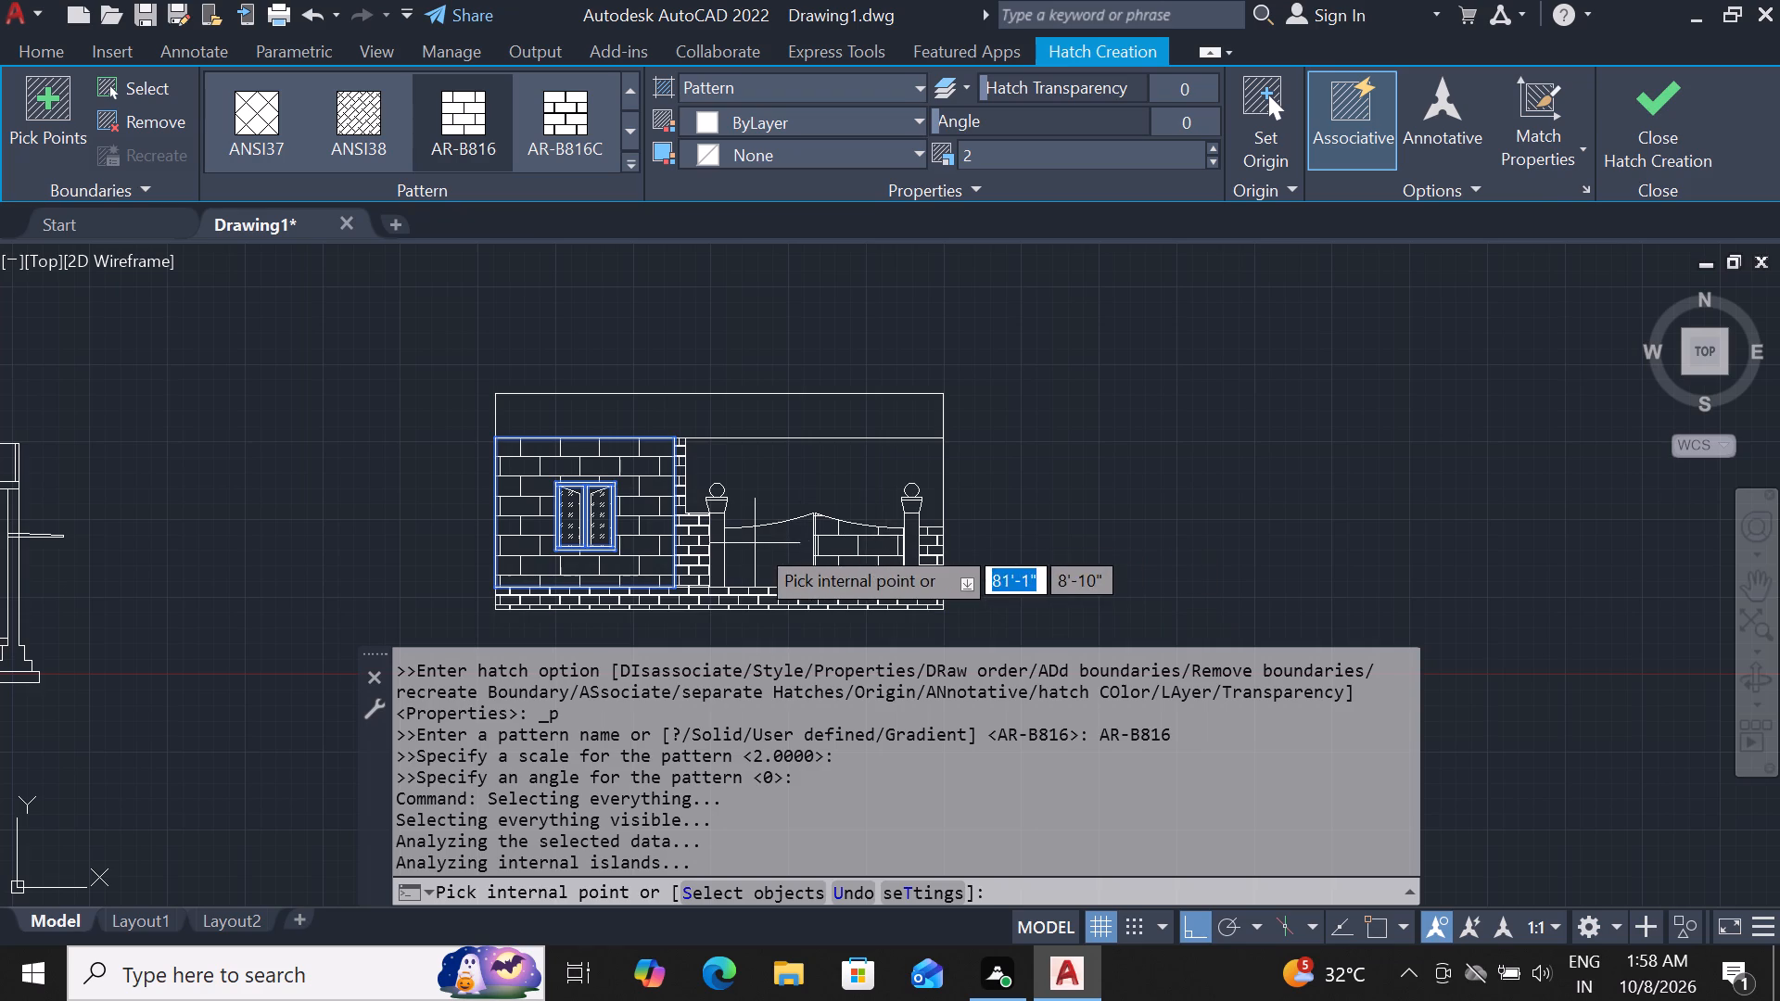
{"action": "key", "text": "Escape"}
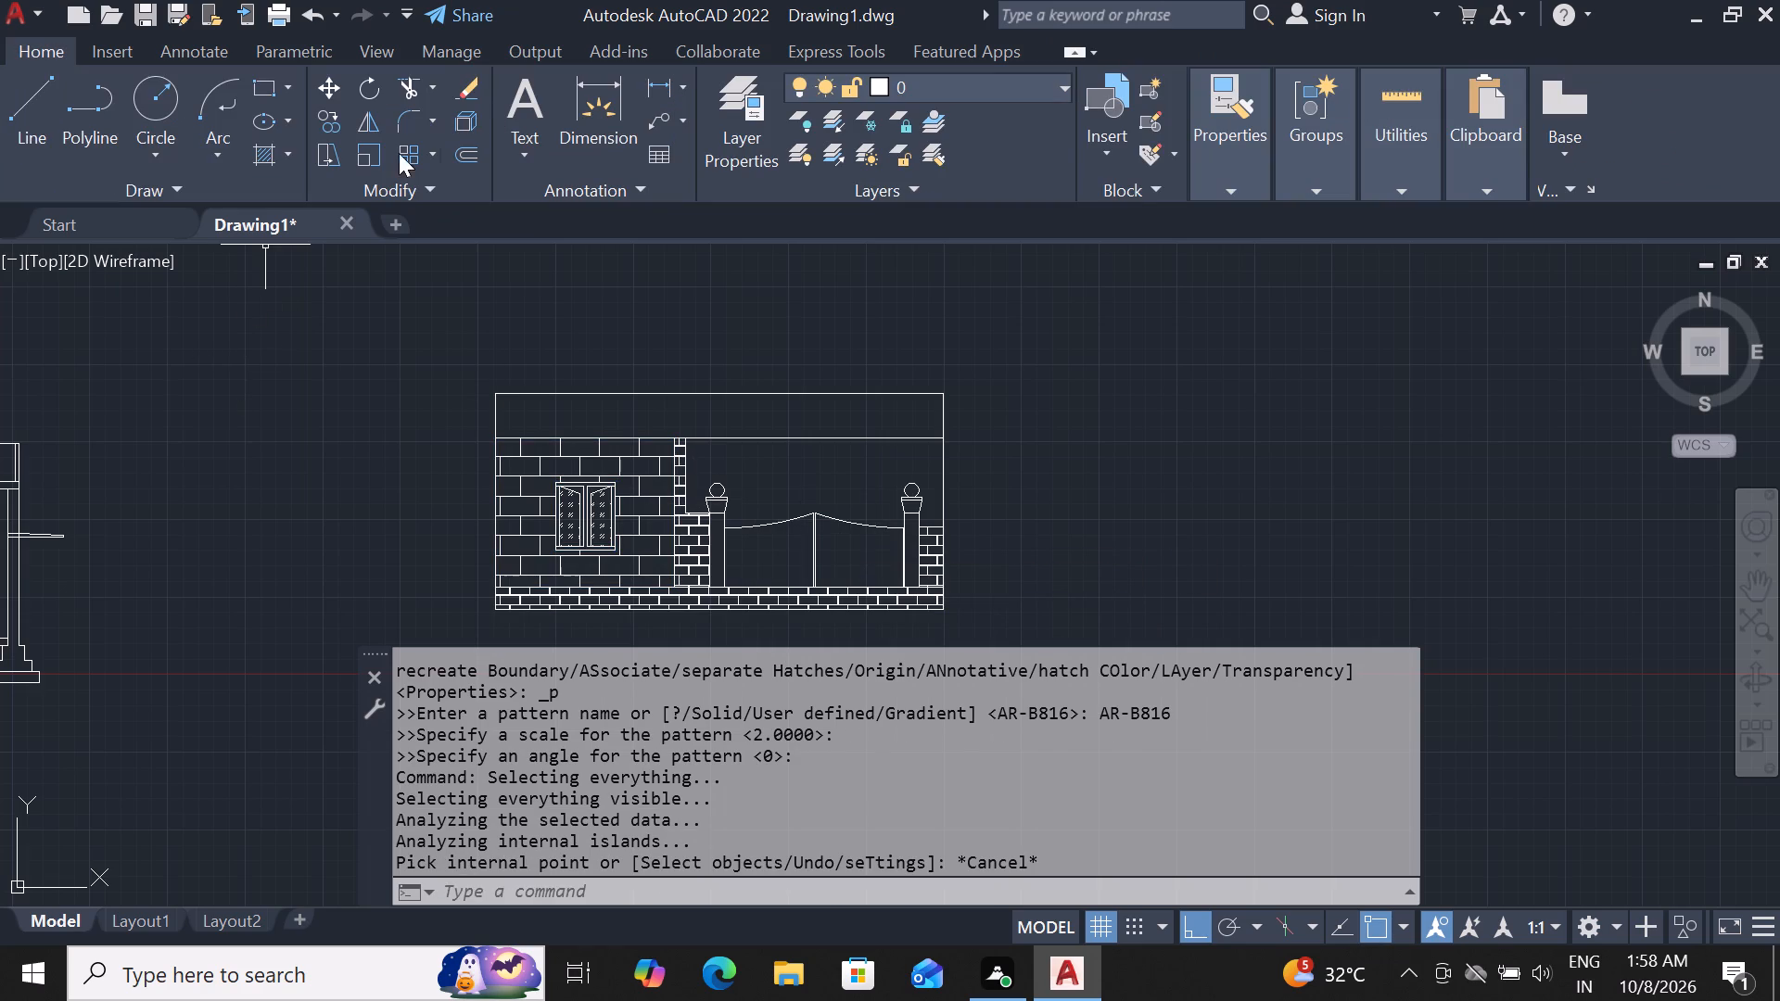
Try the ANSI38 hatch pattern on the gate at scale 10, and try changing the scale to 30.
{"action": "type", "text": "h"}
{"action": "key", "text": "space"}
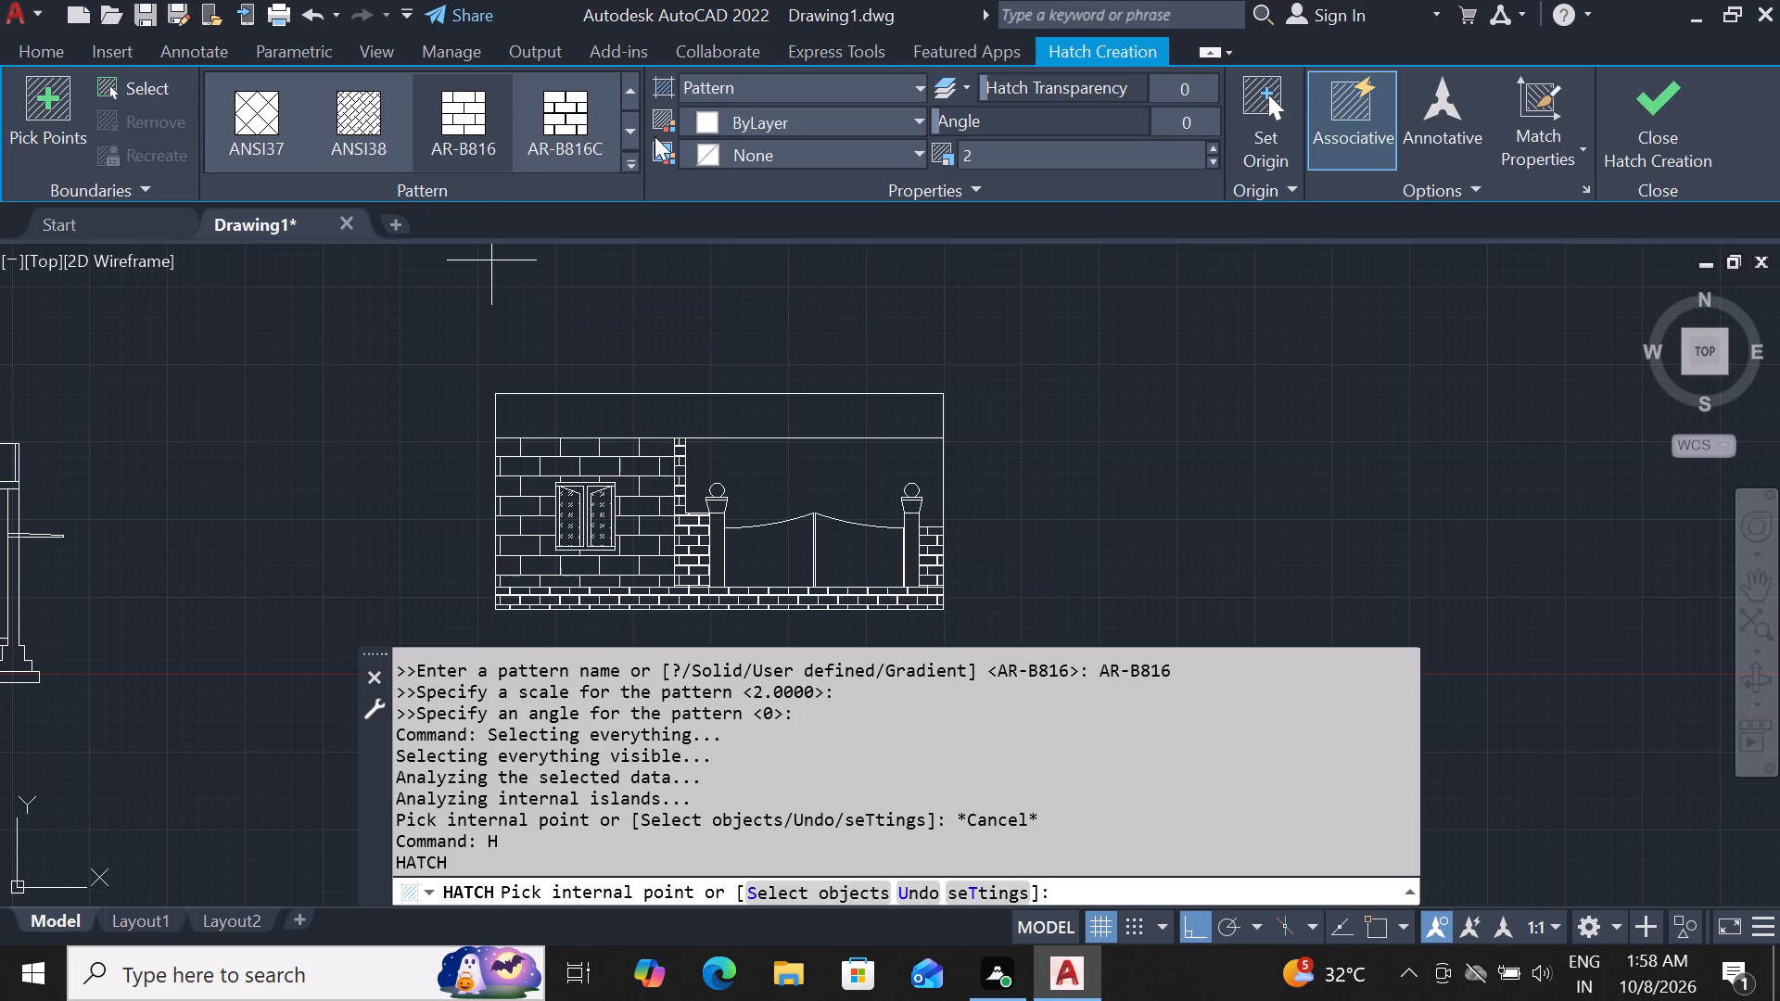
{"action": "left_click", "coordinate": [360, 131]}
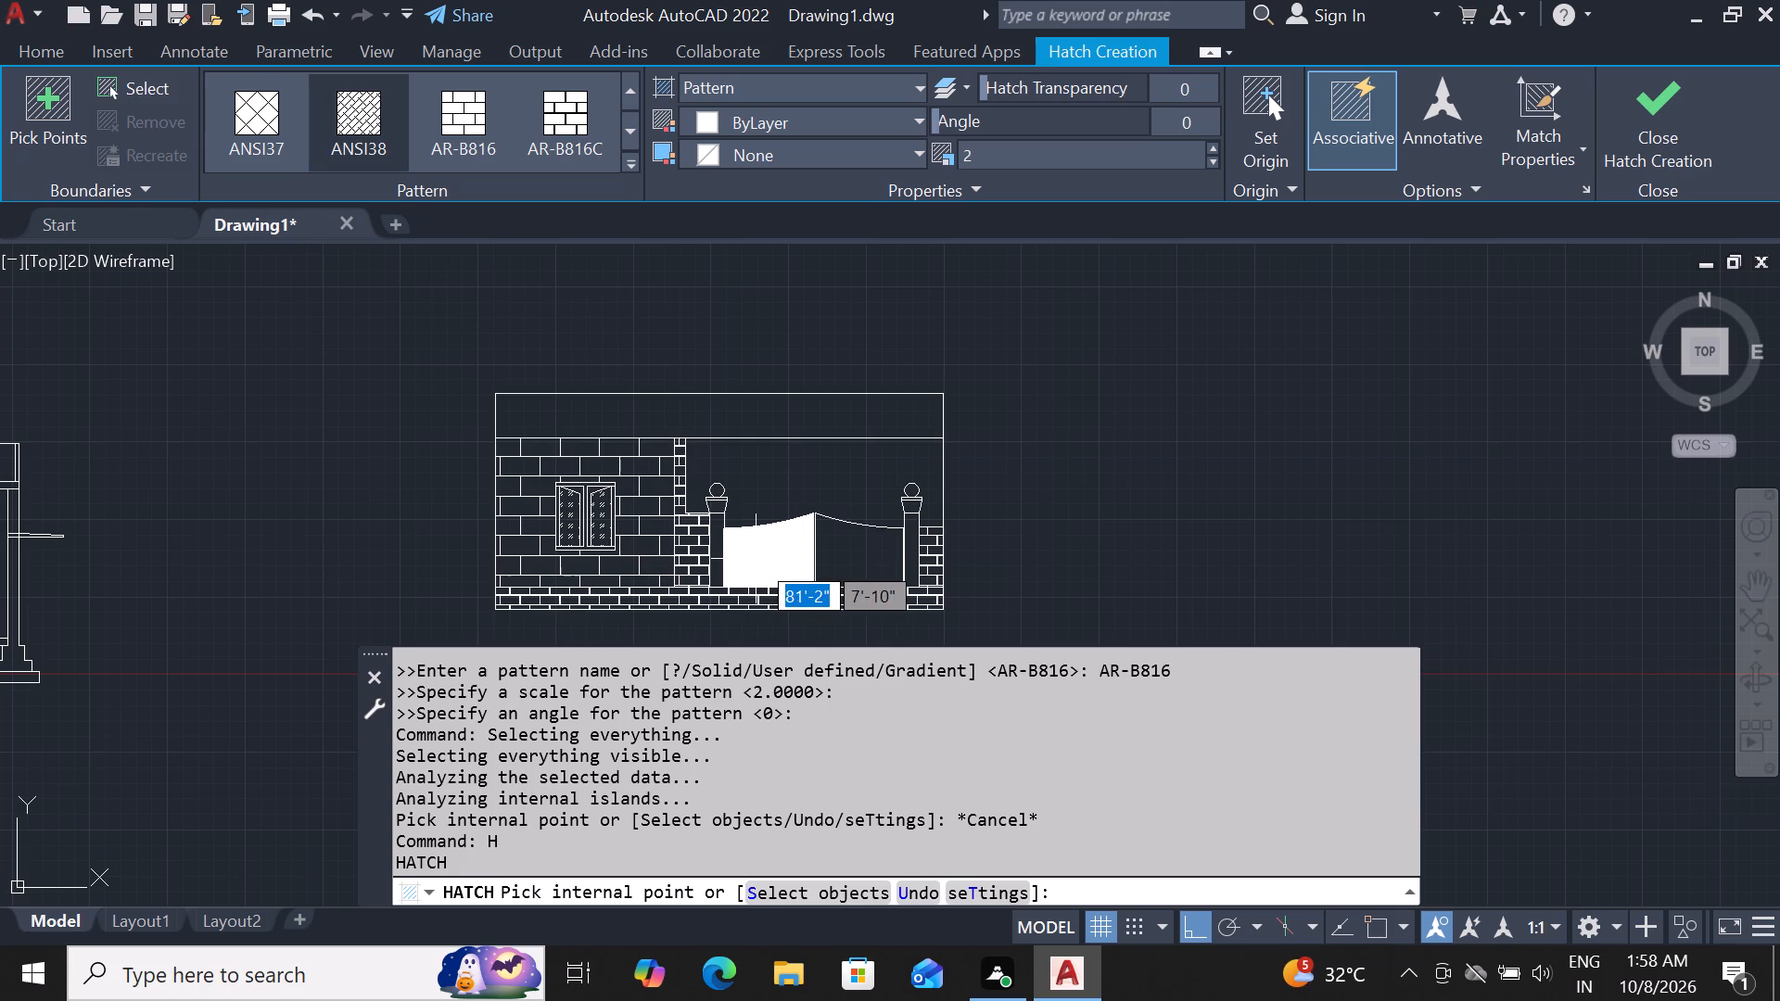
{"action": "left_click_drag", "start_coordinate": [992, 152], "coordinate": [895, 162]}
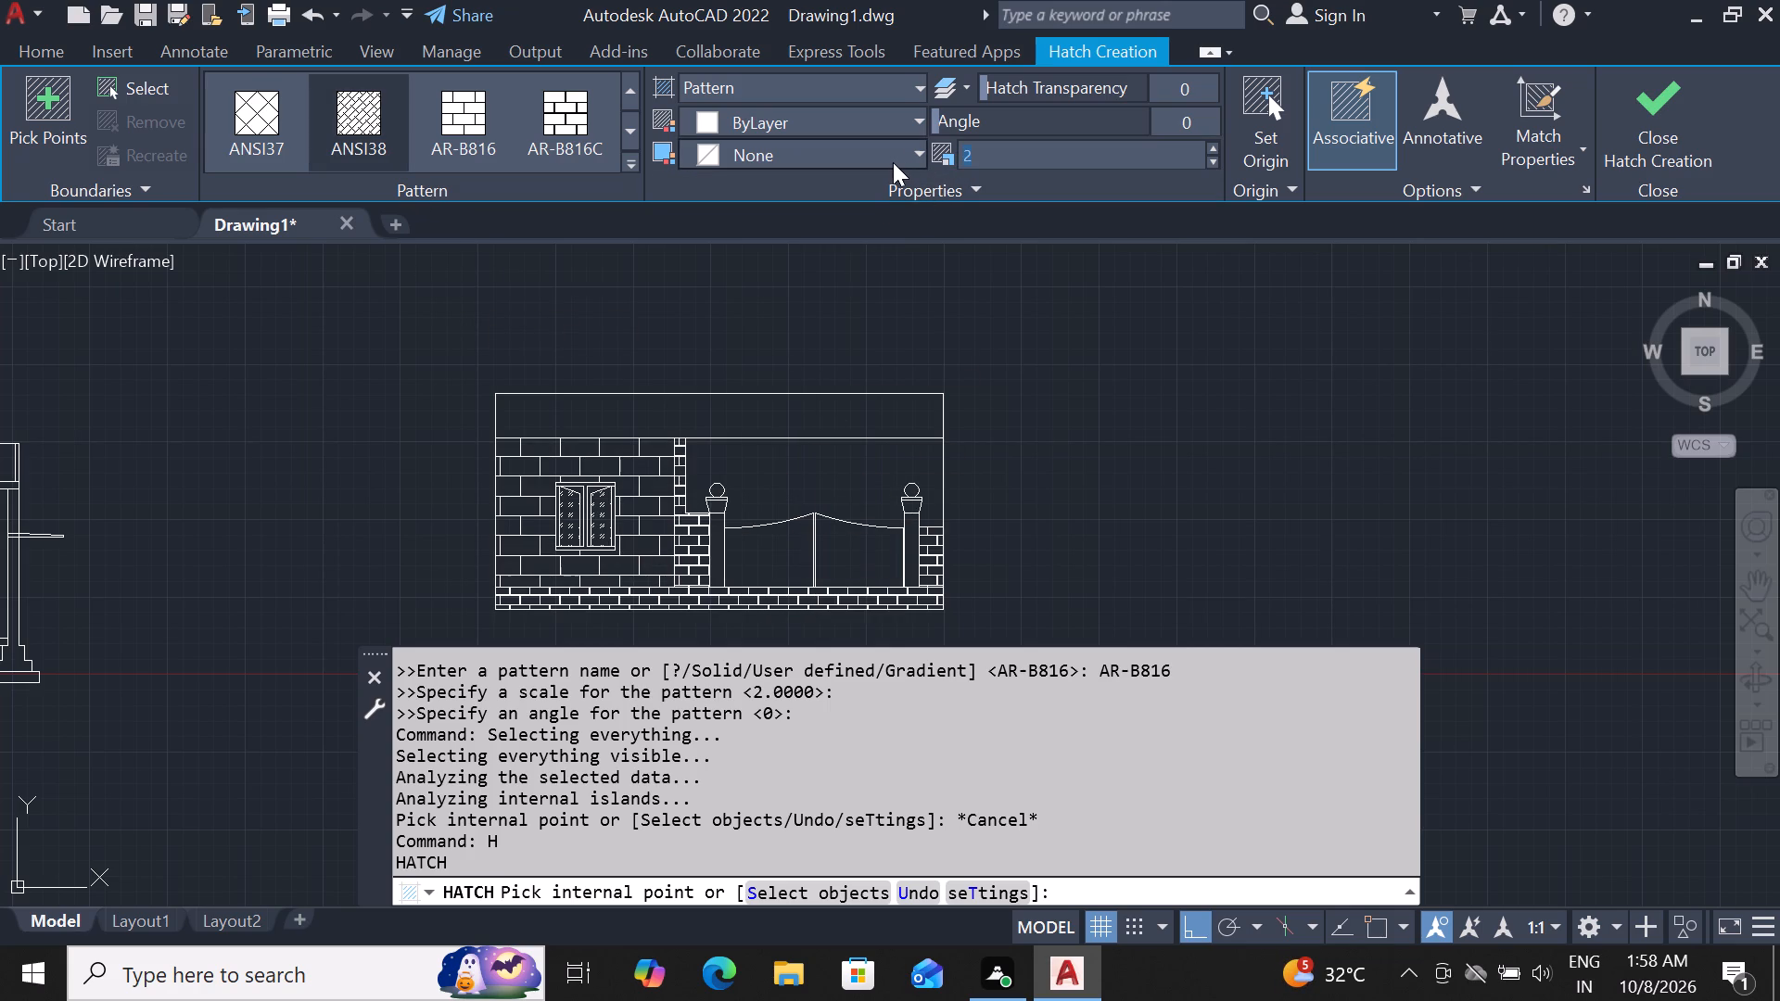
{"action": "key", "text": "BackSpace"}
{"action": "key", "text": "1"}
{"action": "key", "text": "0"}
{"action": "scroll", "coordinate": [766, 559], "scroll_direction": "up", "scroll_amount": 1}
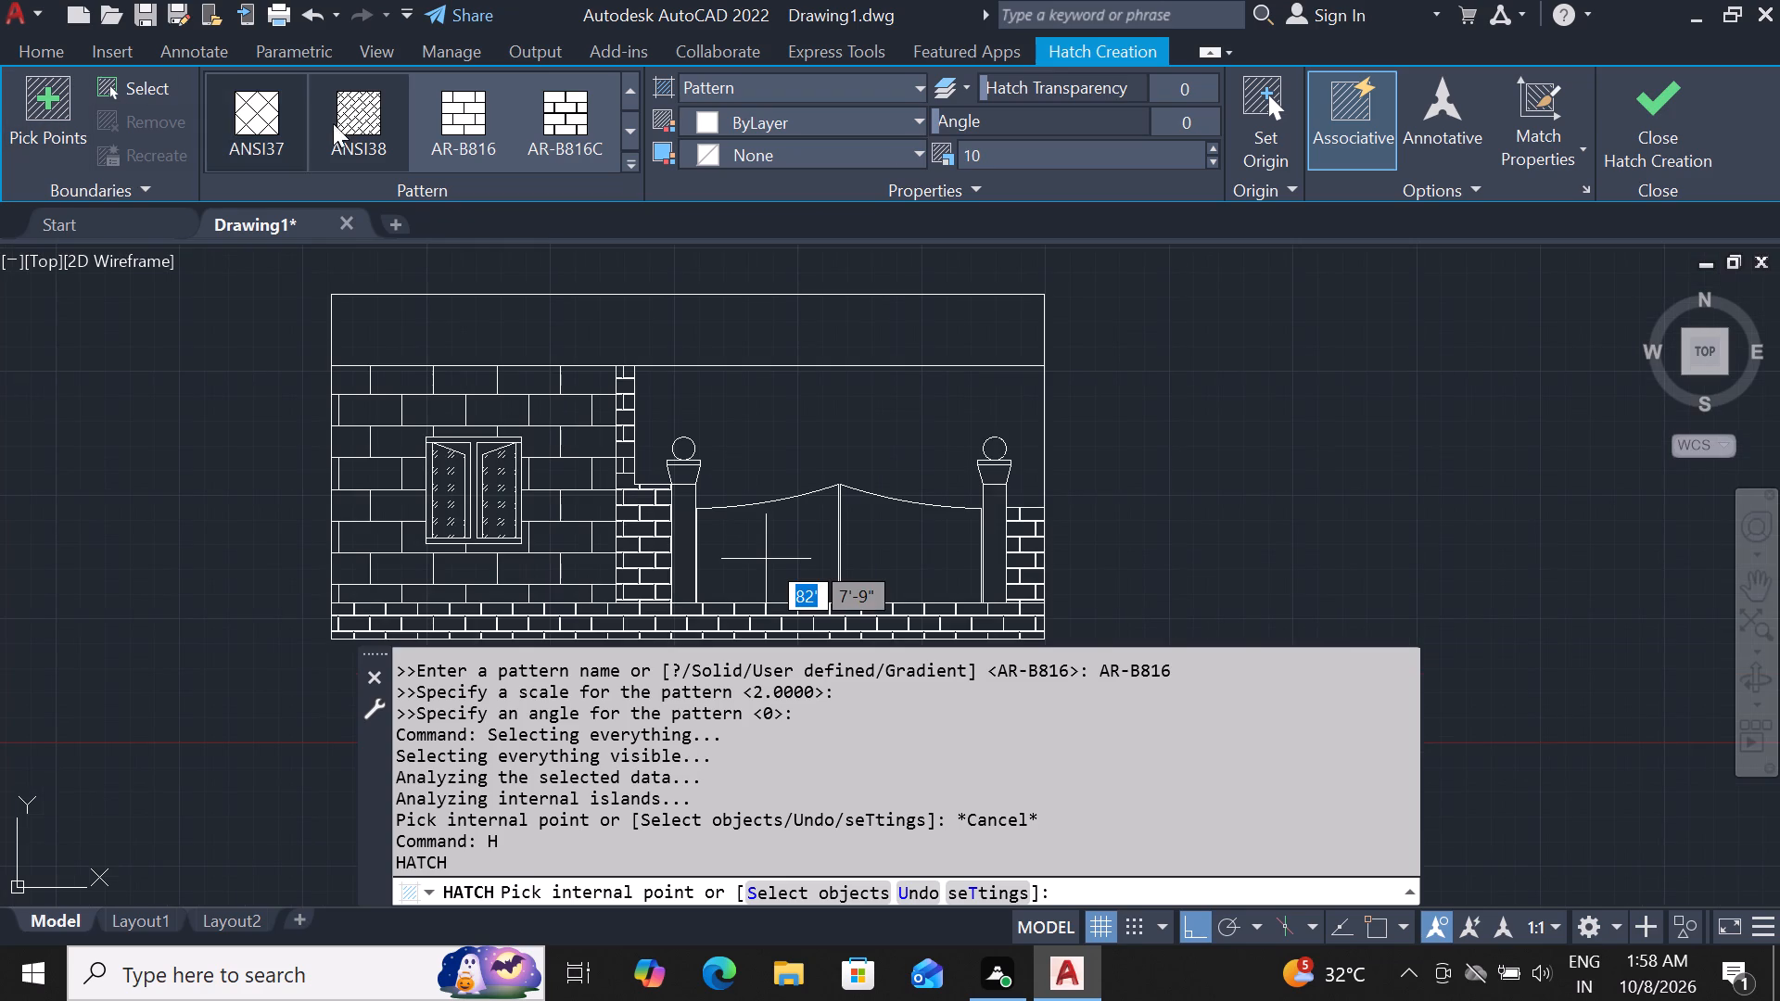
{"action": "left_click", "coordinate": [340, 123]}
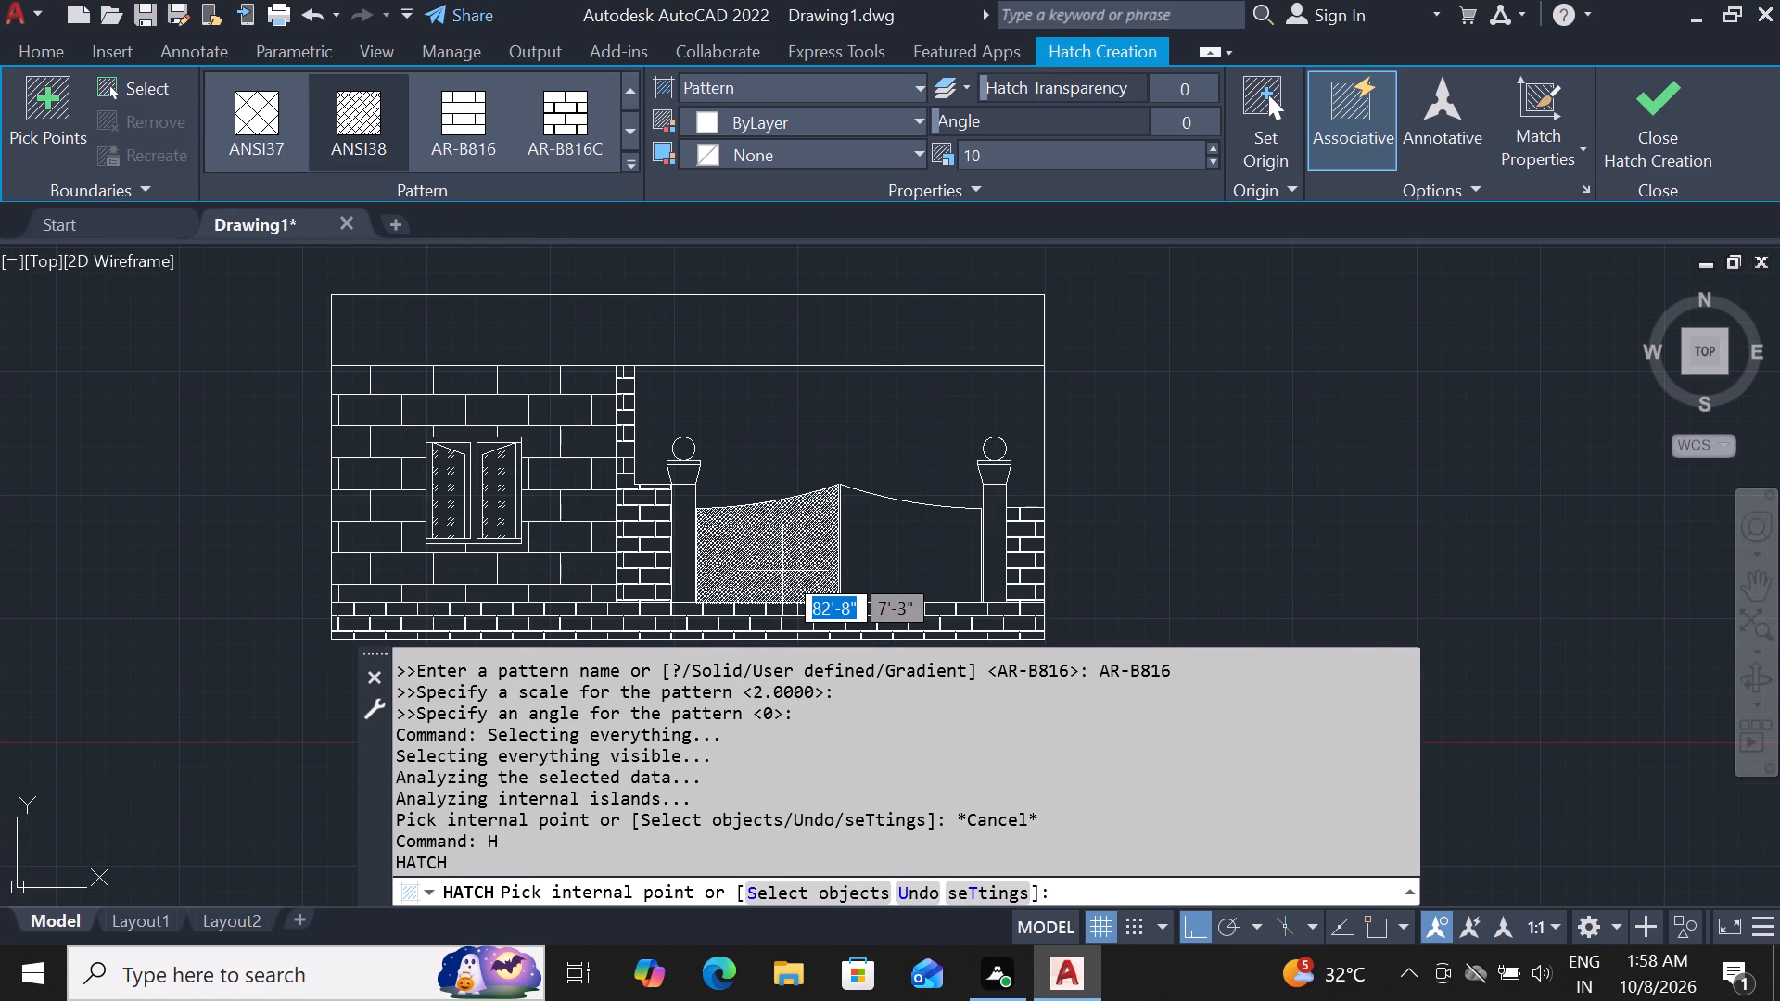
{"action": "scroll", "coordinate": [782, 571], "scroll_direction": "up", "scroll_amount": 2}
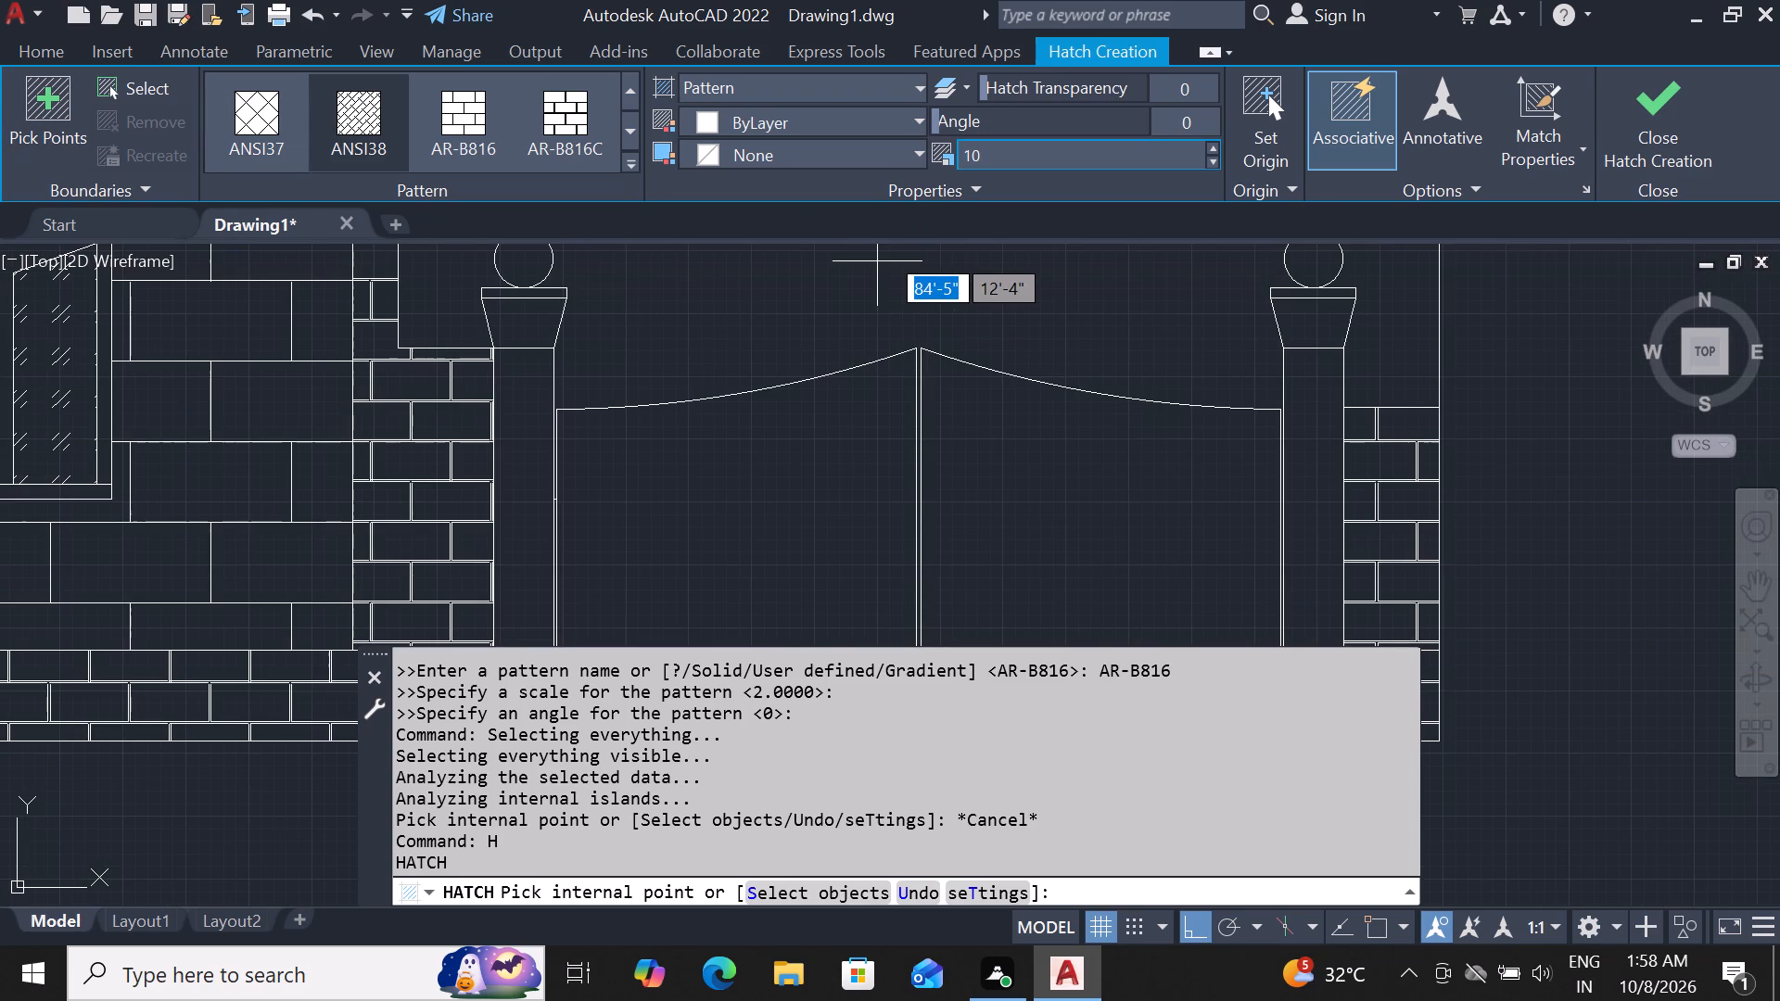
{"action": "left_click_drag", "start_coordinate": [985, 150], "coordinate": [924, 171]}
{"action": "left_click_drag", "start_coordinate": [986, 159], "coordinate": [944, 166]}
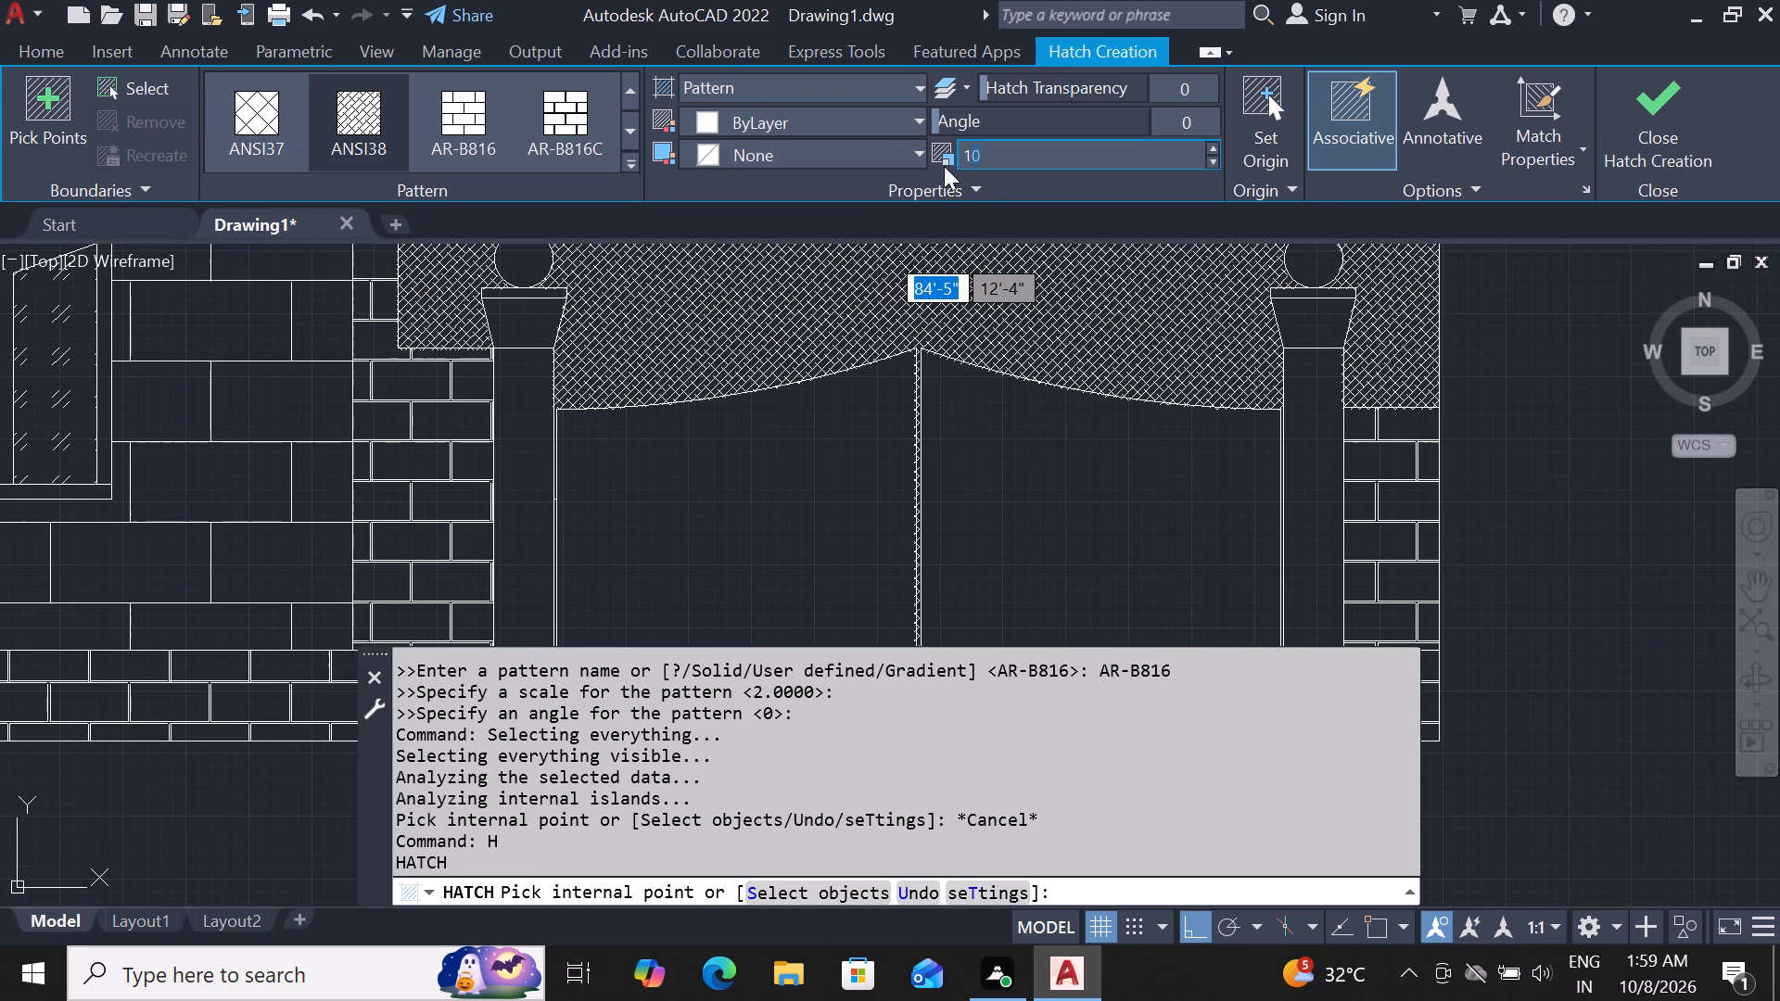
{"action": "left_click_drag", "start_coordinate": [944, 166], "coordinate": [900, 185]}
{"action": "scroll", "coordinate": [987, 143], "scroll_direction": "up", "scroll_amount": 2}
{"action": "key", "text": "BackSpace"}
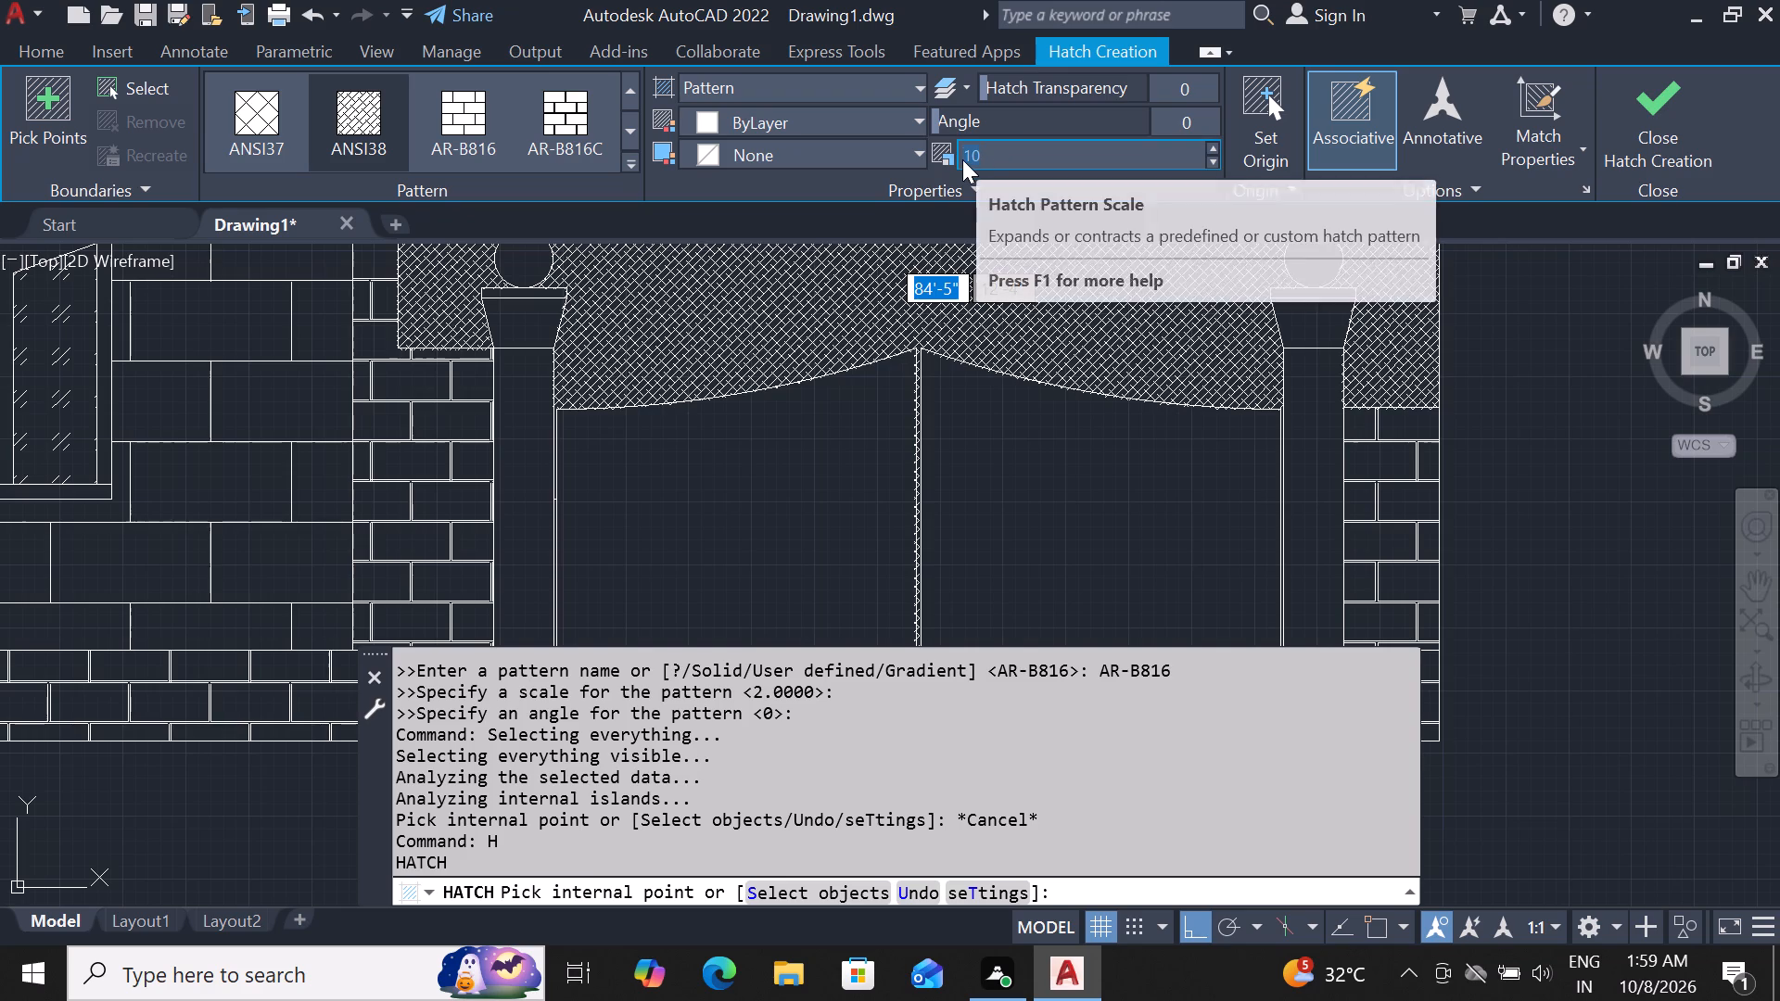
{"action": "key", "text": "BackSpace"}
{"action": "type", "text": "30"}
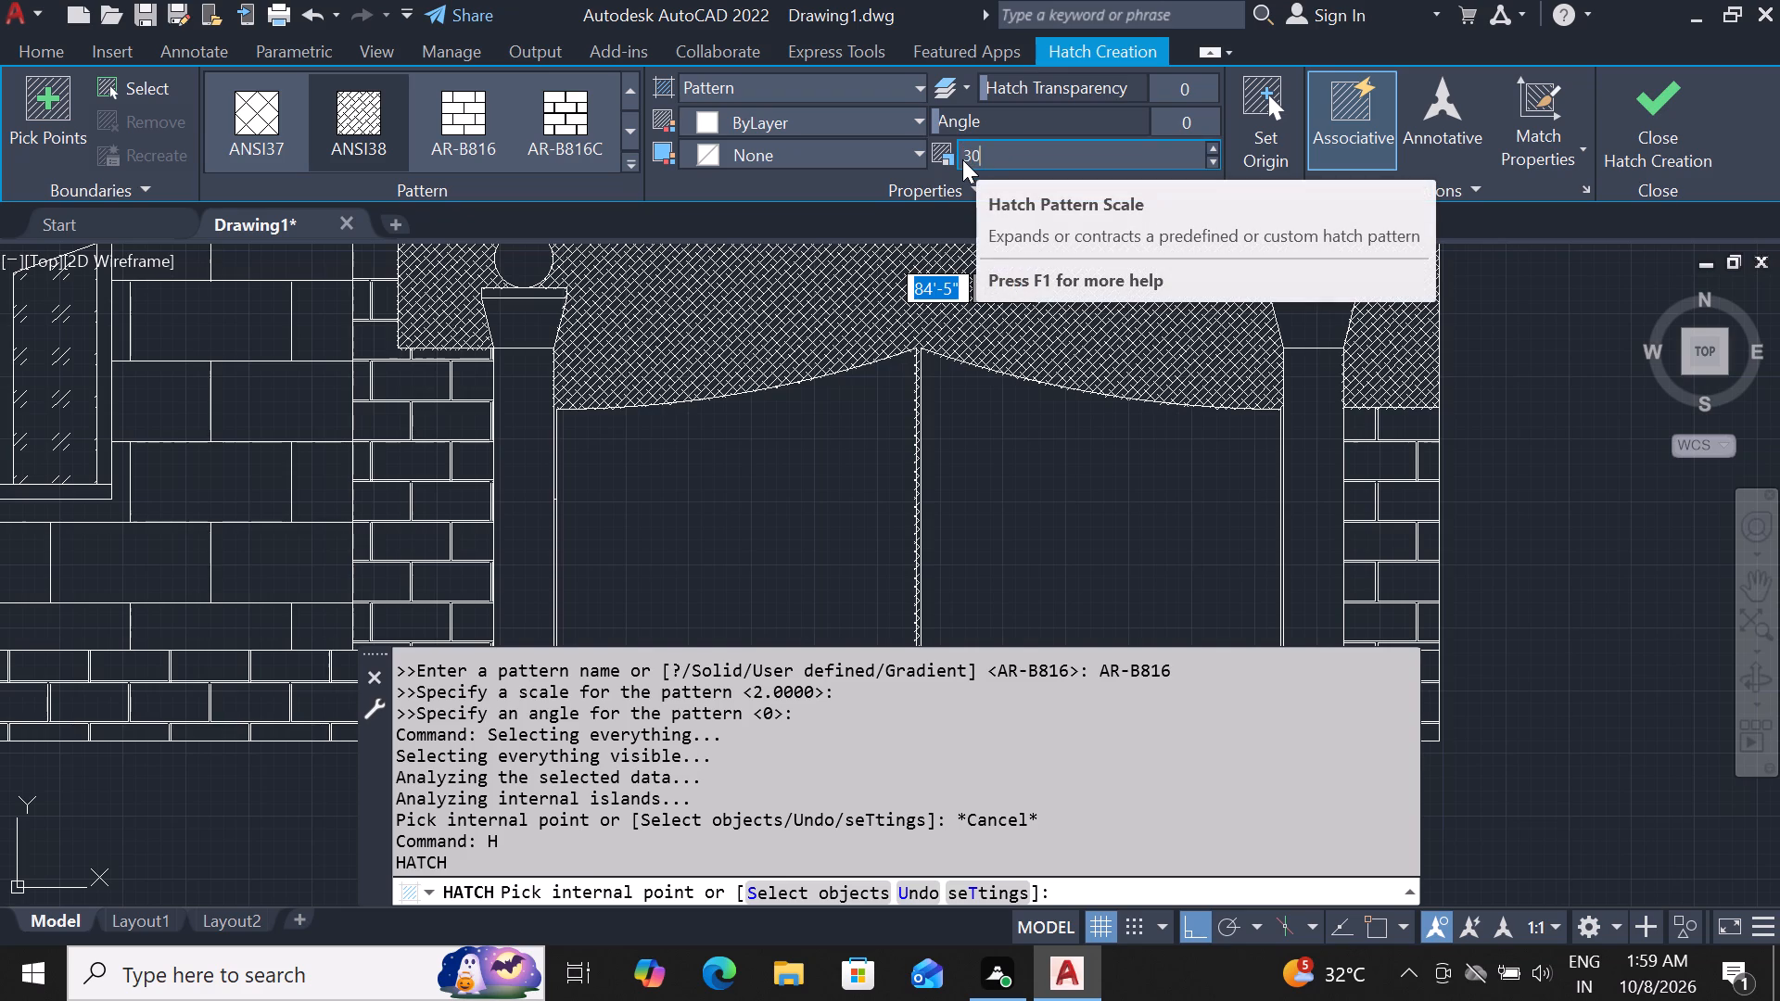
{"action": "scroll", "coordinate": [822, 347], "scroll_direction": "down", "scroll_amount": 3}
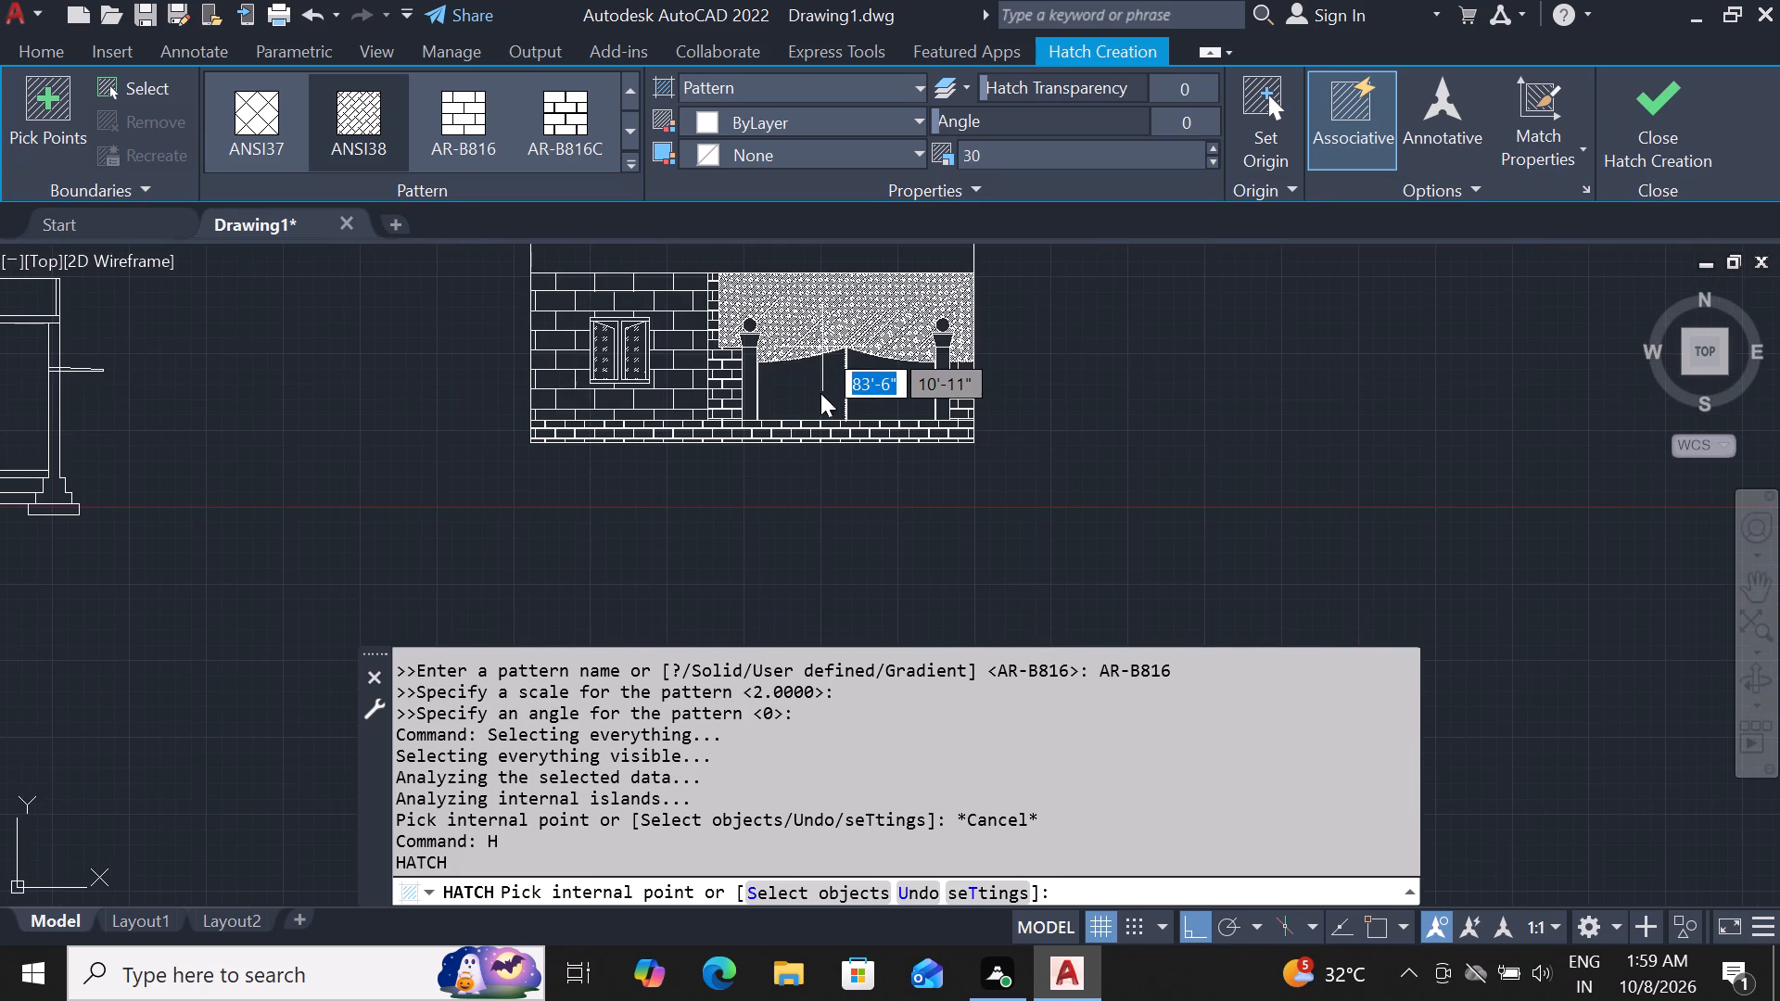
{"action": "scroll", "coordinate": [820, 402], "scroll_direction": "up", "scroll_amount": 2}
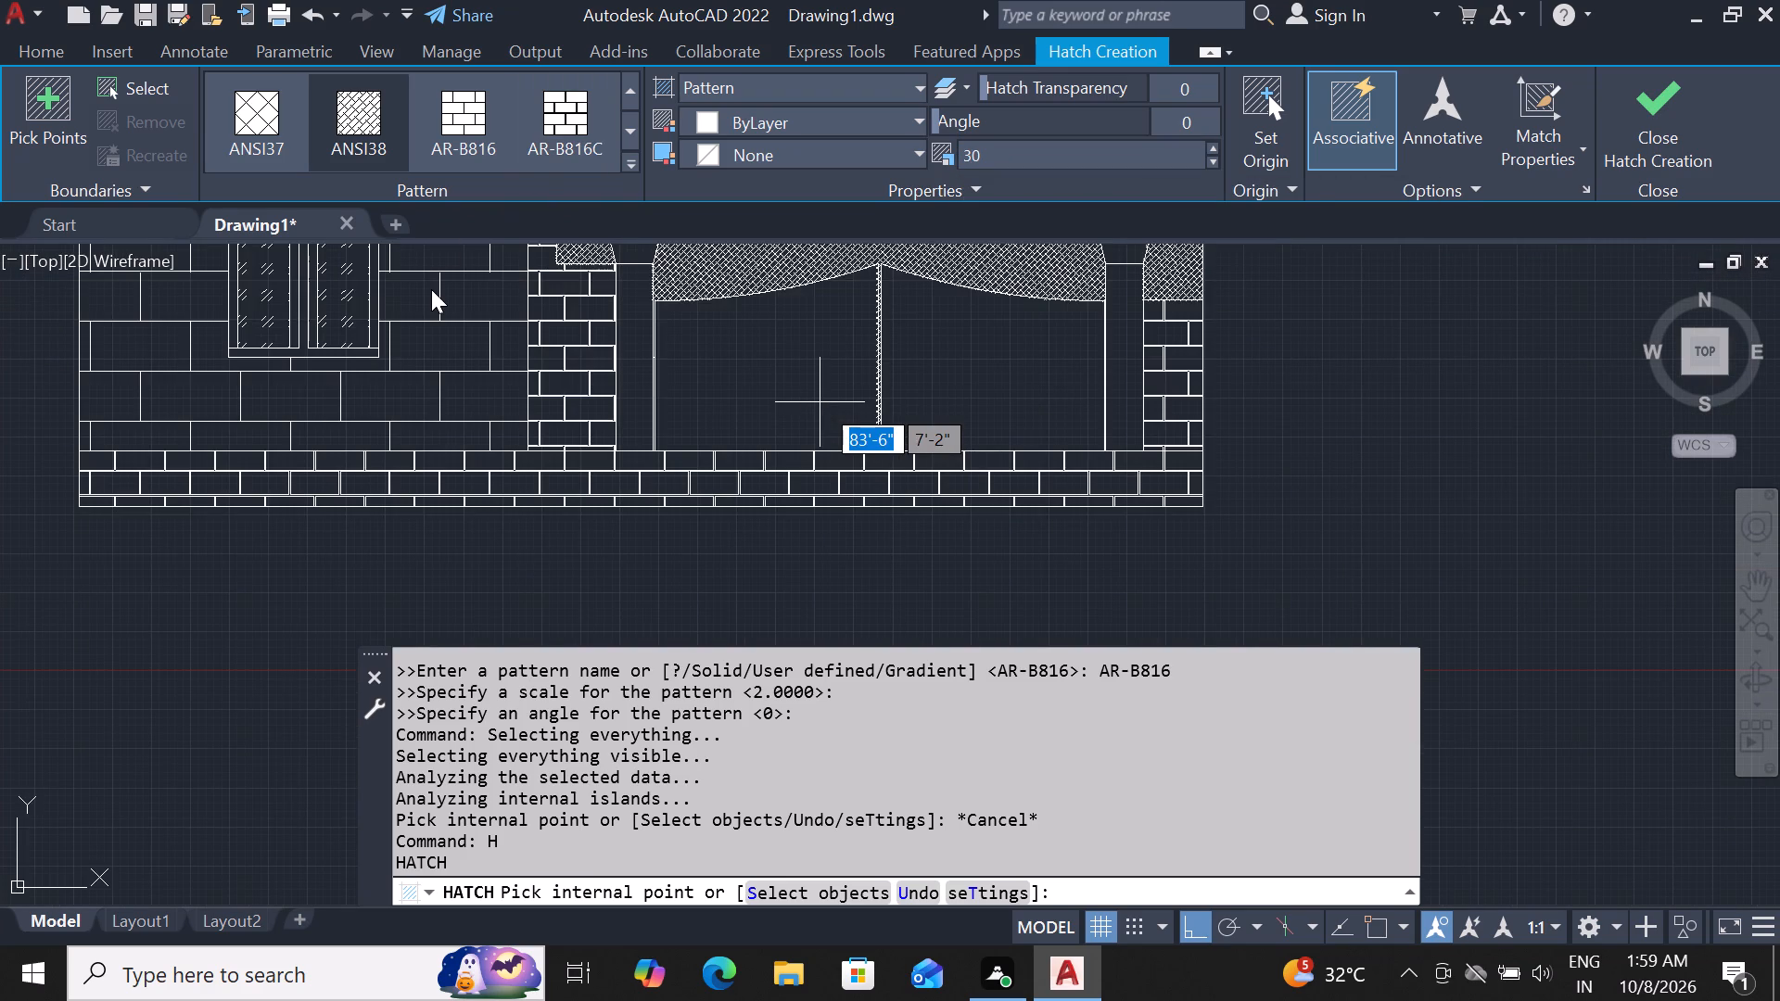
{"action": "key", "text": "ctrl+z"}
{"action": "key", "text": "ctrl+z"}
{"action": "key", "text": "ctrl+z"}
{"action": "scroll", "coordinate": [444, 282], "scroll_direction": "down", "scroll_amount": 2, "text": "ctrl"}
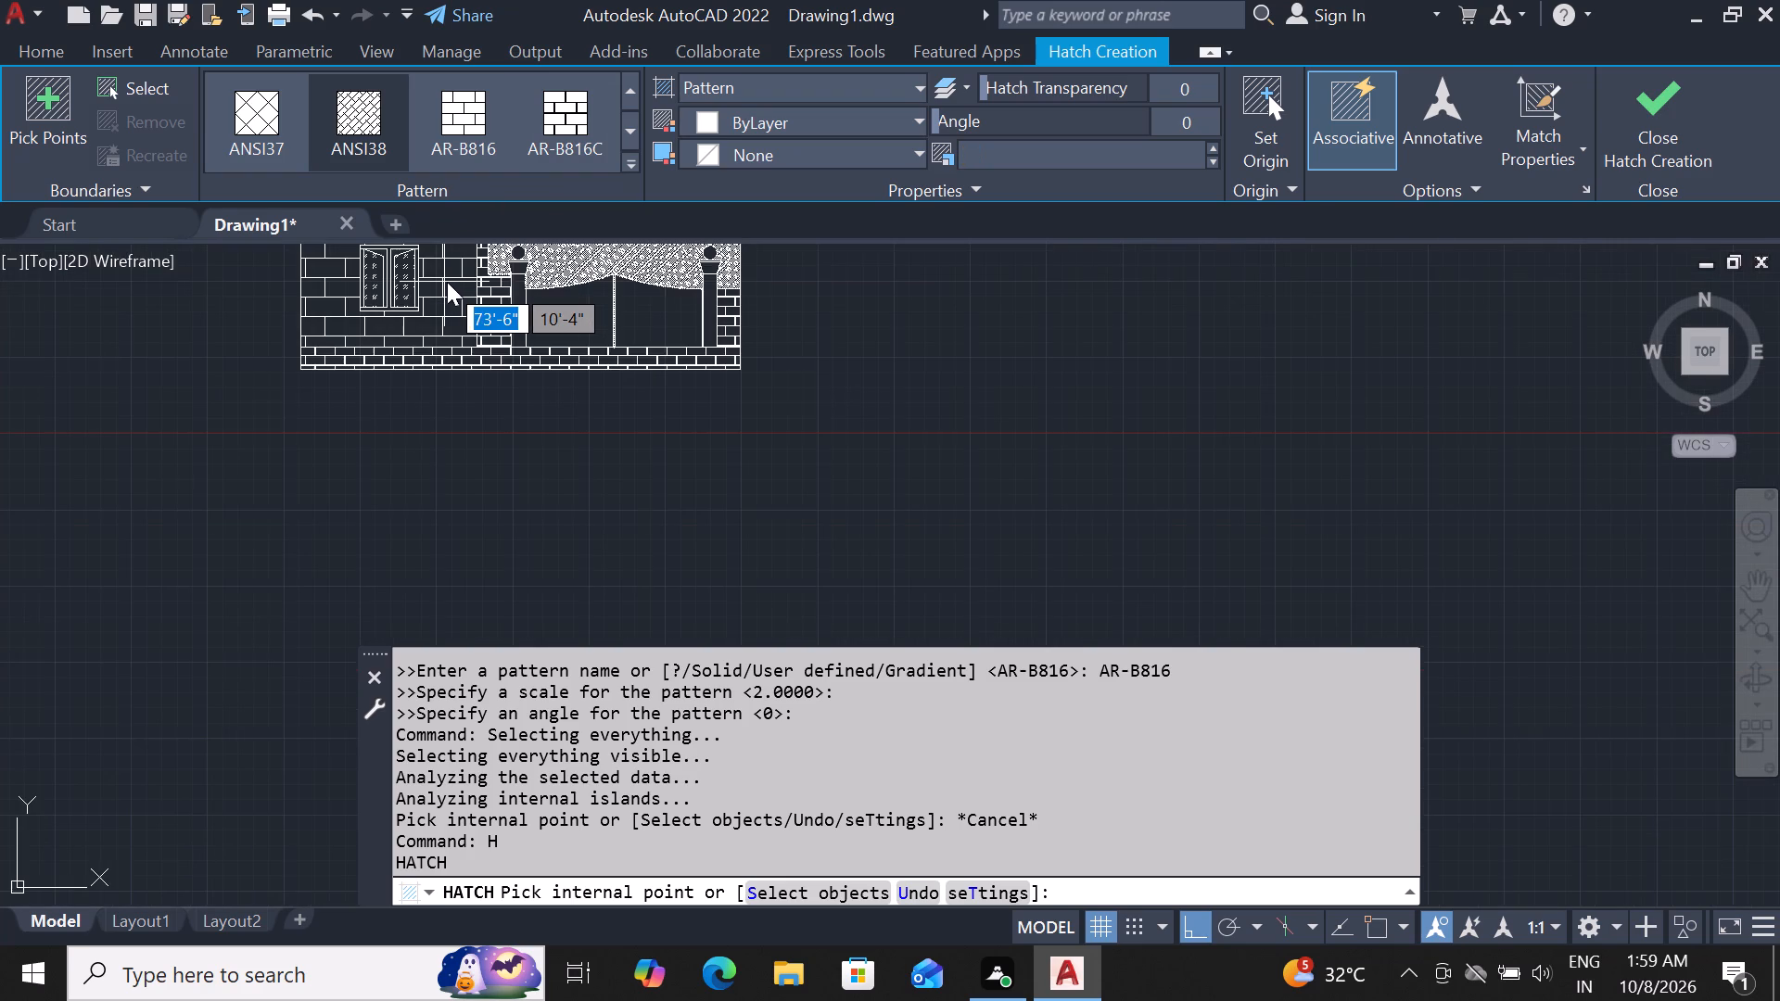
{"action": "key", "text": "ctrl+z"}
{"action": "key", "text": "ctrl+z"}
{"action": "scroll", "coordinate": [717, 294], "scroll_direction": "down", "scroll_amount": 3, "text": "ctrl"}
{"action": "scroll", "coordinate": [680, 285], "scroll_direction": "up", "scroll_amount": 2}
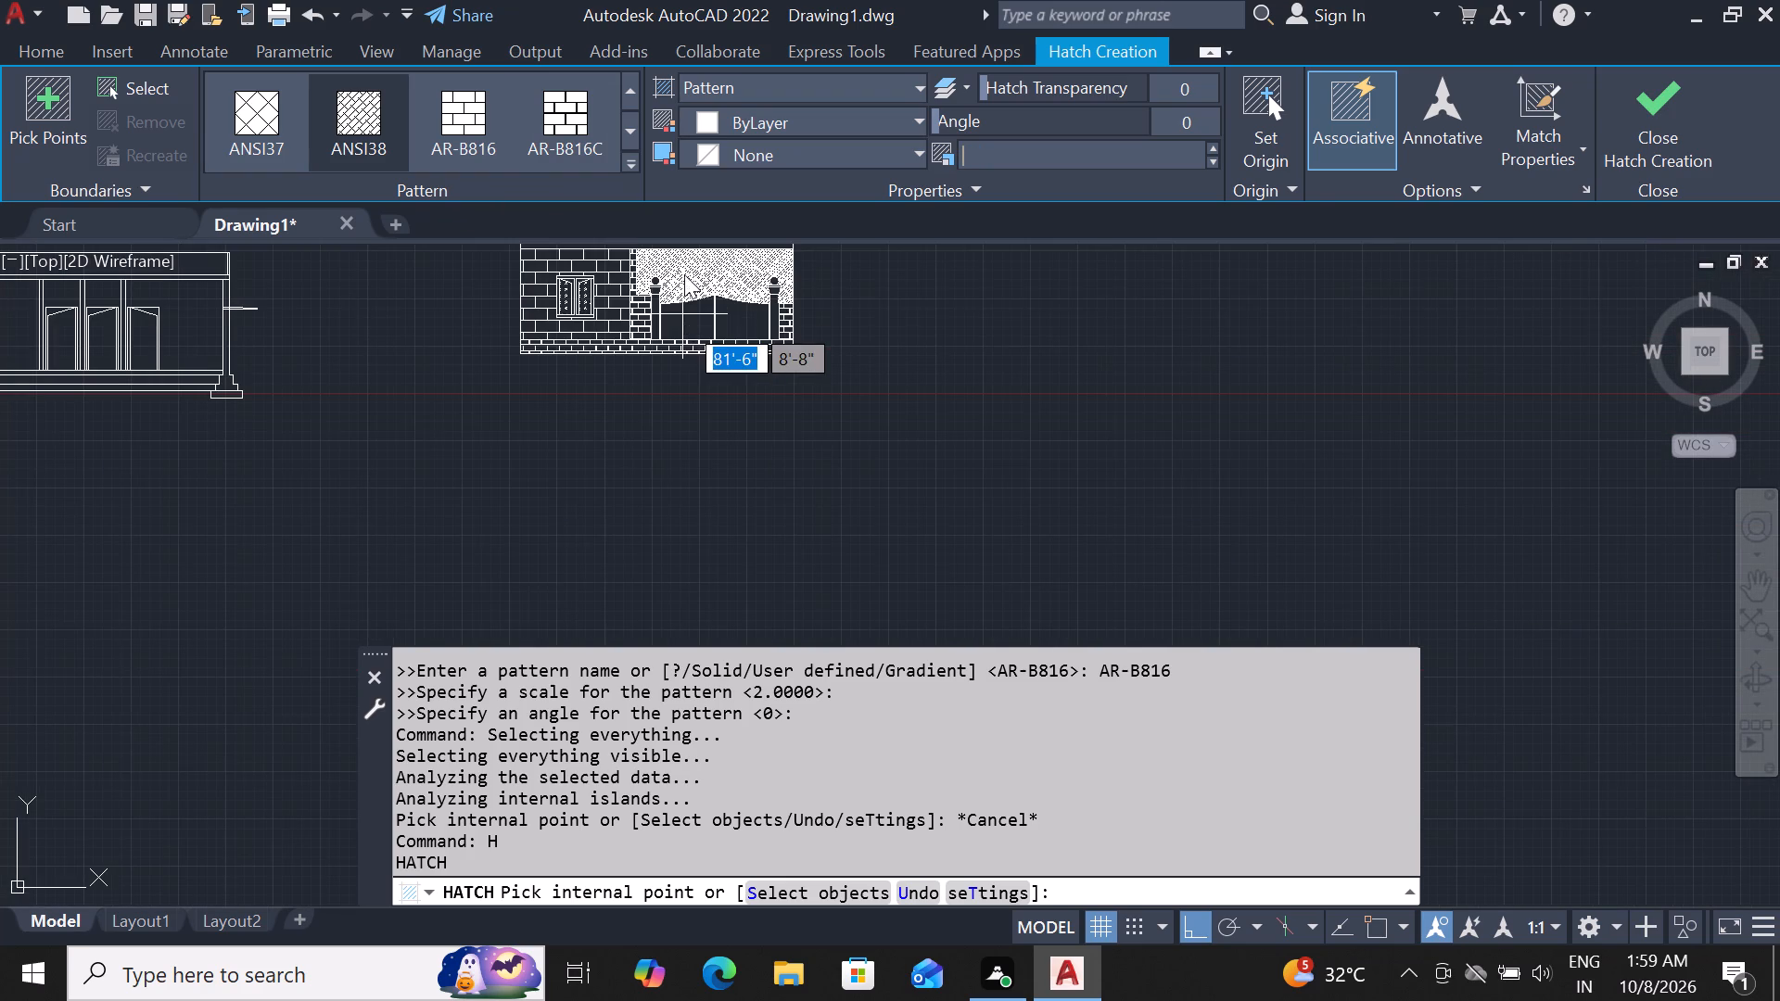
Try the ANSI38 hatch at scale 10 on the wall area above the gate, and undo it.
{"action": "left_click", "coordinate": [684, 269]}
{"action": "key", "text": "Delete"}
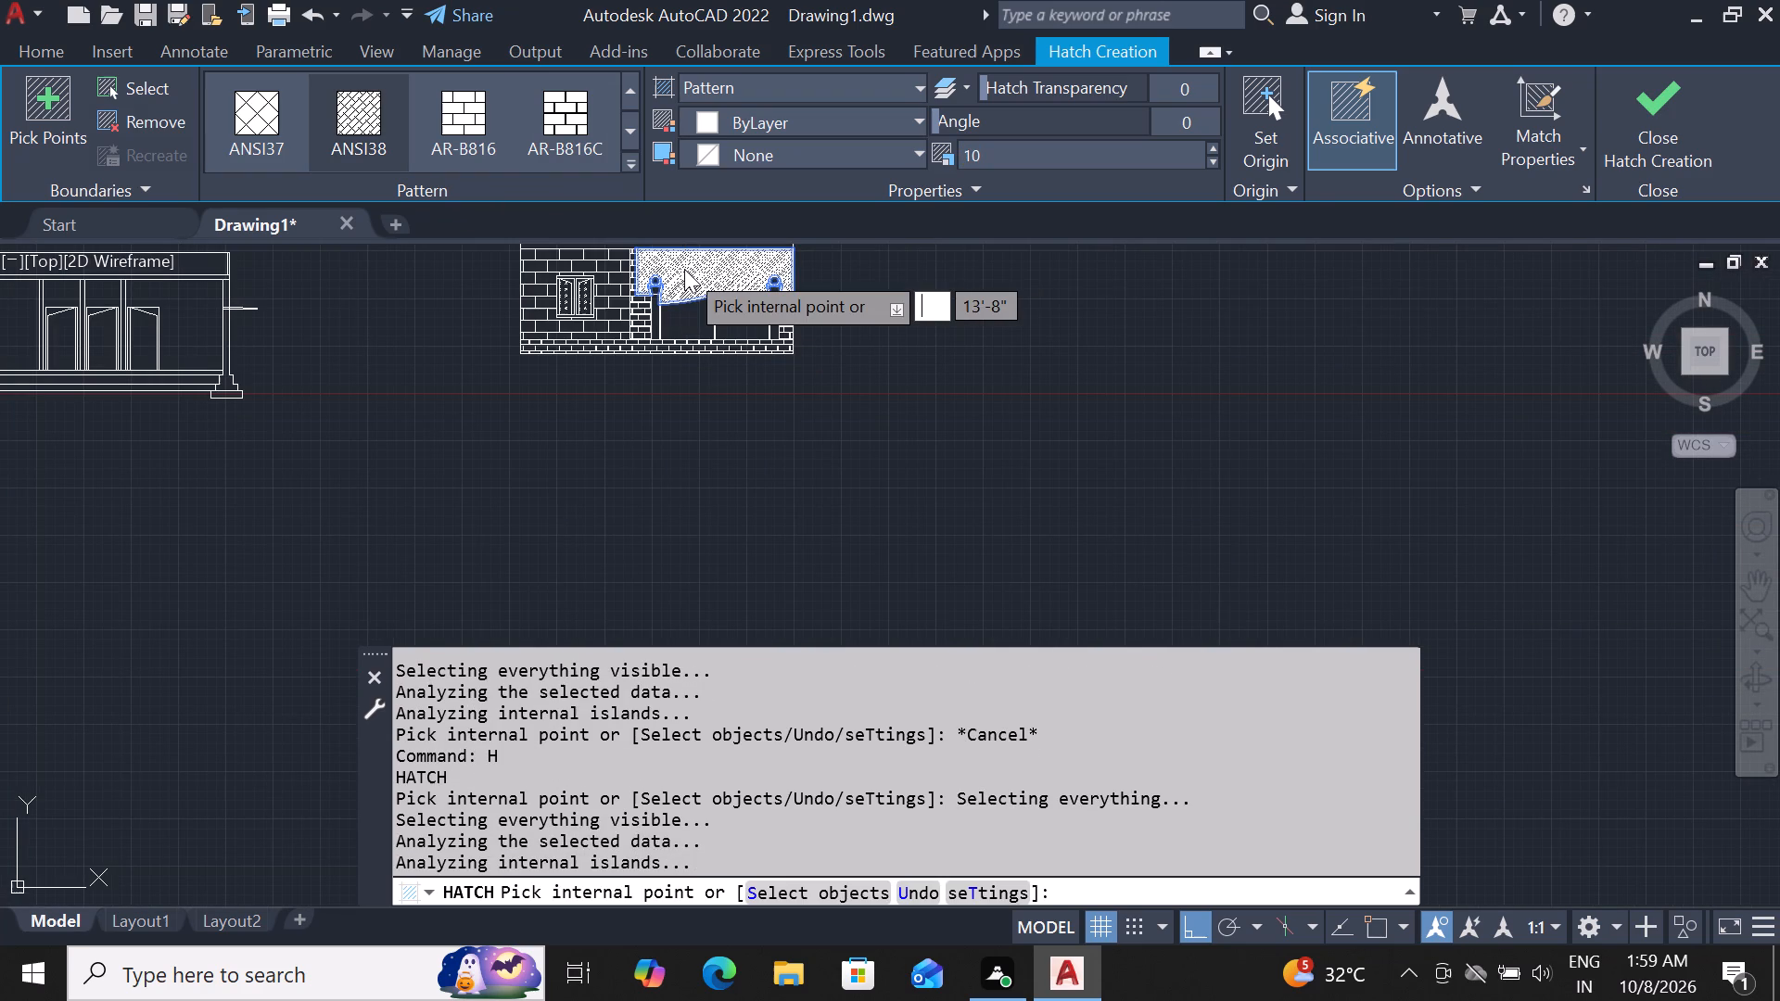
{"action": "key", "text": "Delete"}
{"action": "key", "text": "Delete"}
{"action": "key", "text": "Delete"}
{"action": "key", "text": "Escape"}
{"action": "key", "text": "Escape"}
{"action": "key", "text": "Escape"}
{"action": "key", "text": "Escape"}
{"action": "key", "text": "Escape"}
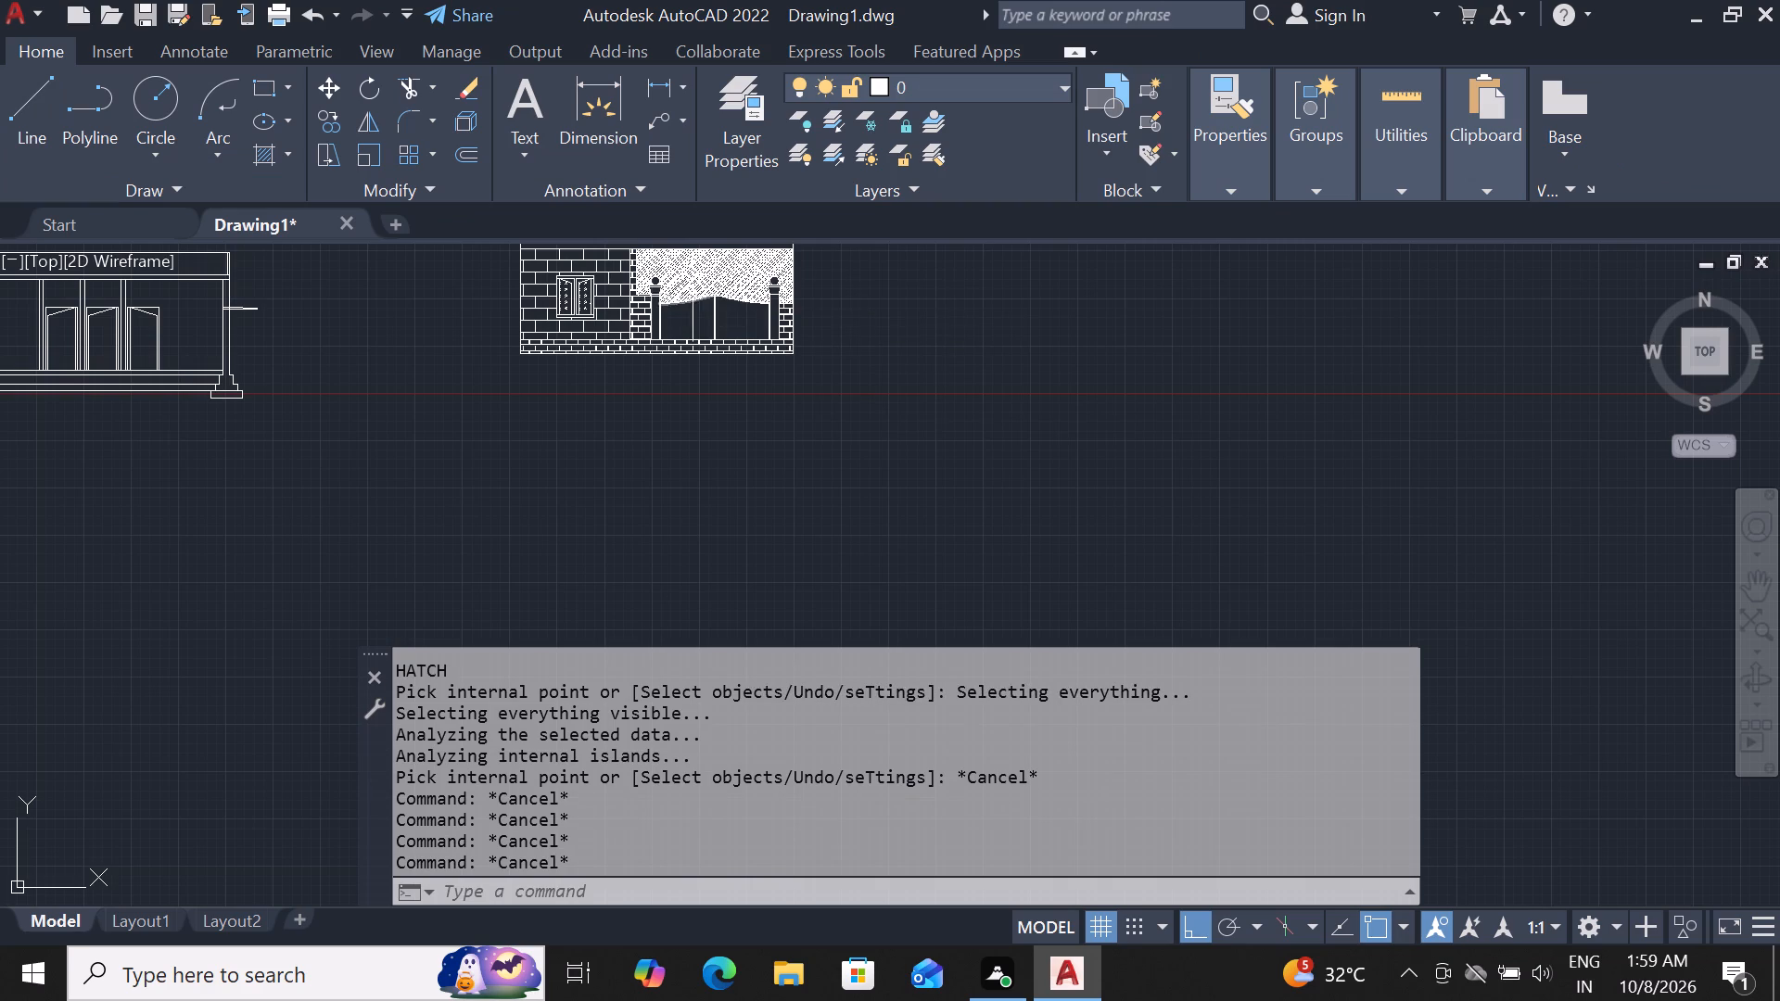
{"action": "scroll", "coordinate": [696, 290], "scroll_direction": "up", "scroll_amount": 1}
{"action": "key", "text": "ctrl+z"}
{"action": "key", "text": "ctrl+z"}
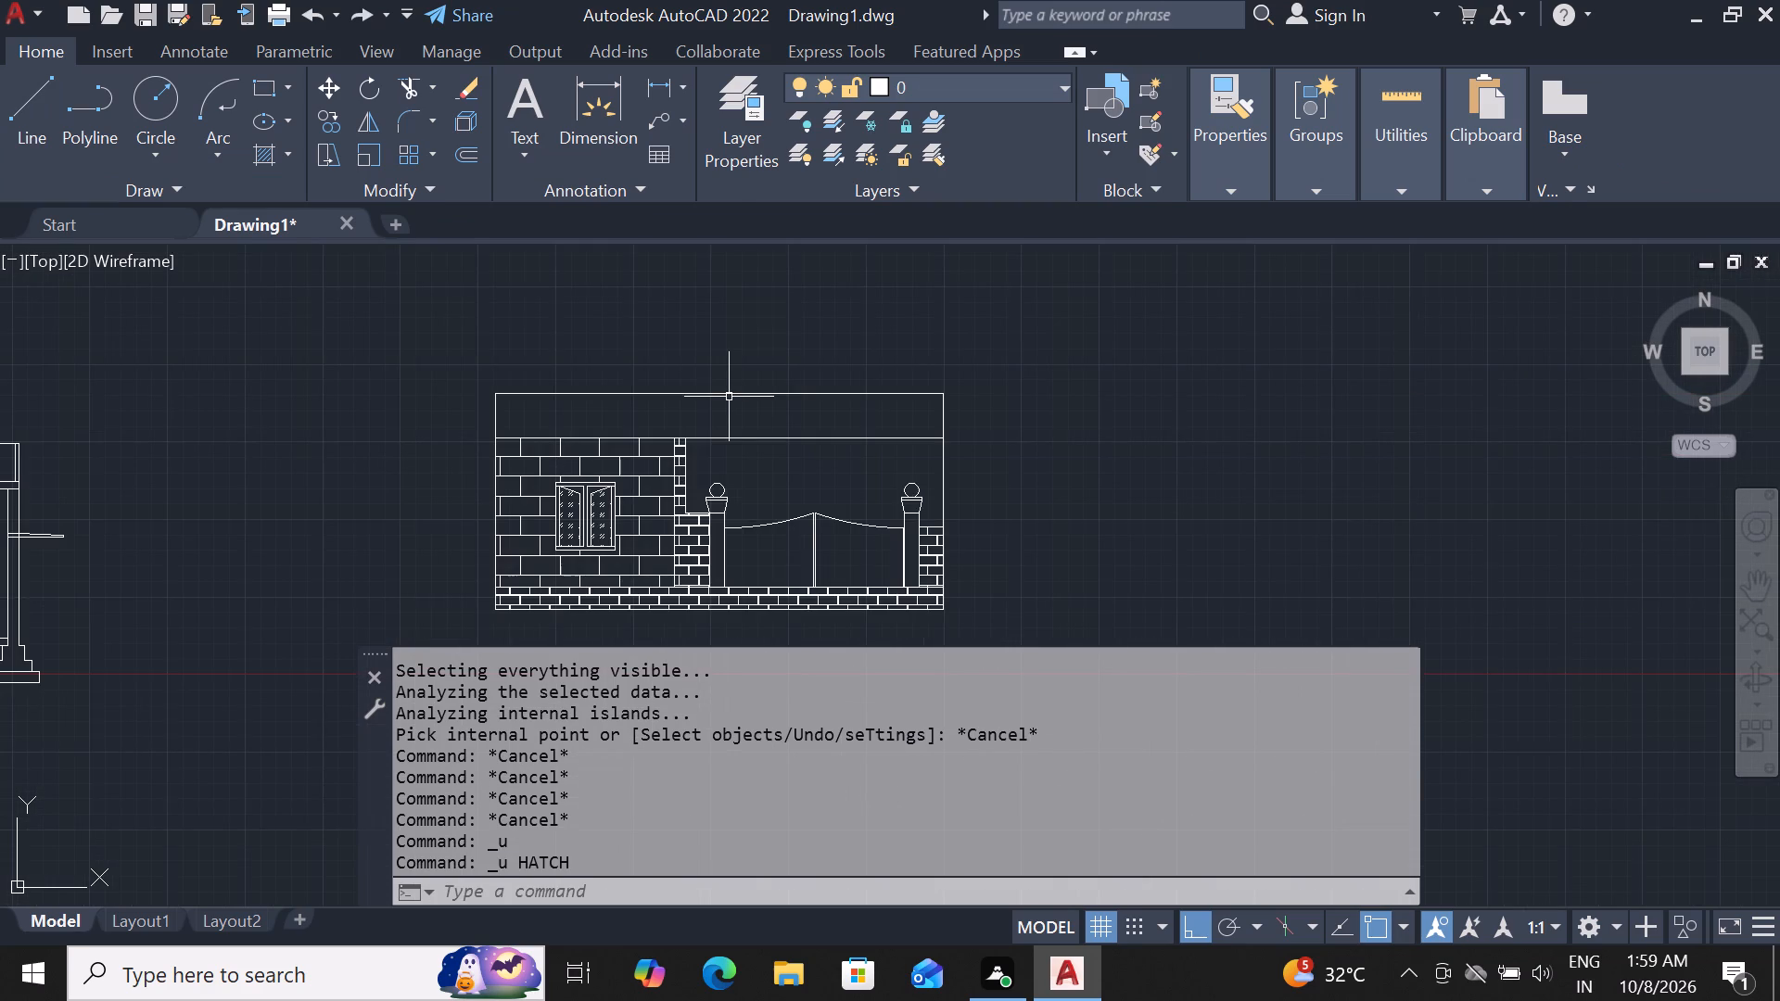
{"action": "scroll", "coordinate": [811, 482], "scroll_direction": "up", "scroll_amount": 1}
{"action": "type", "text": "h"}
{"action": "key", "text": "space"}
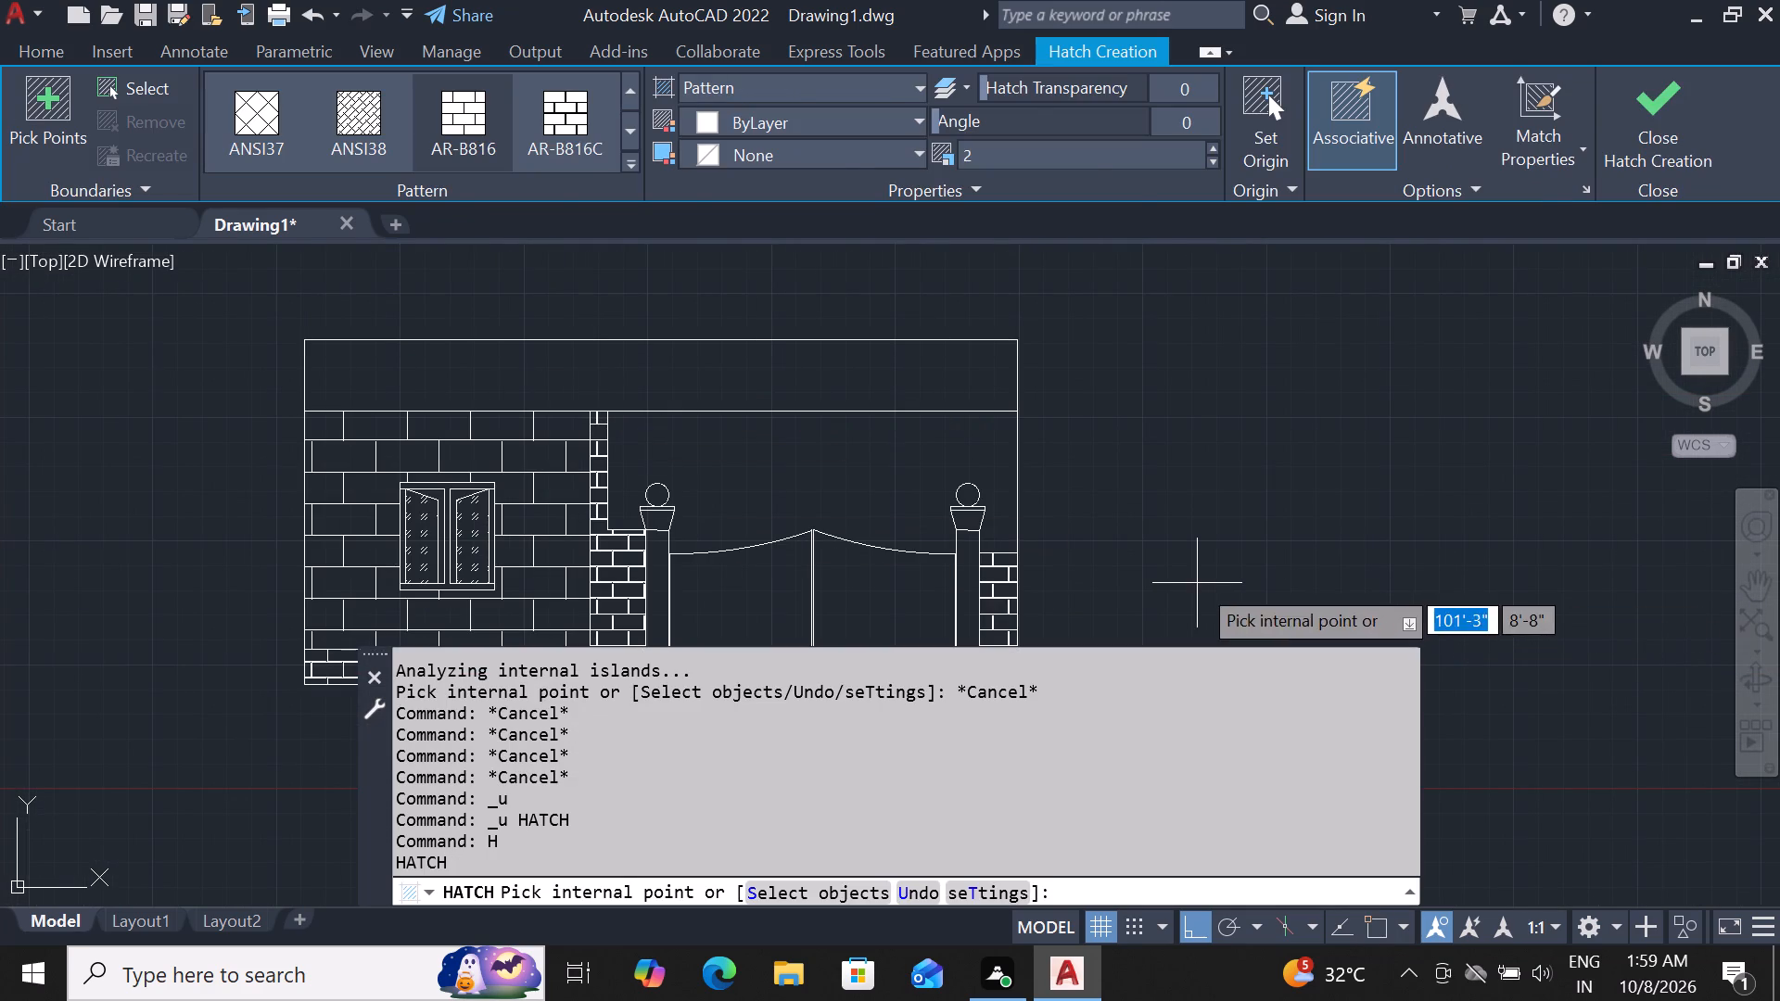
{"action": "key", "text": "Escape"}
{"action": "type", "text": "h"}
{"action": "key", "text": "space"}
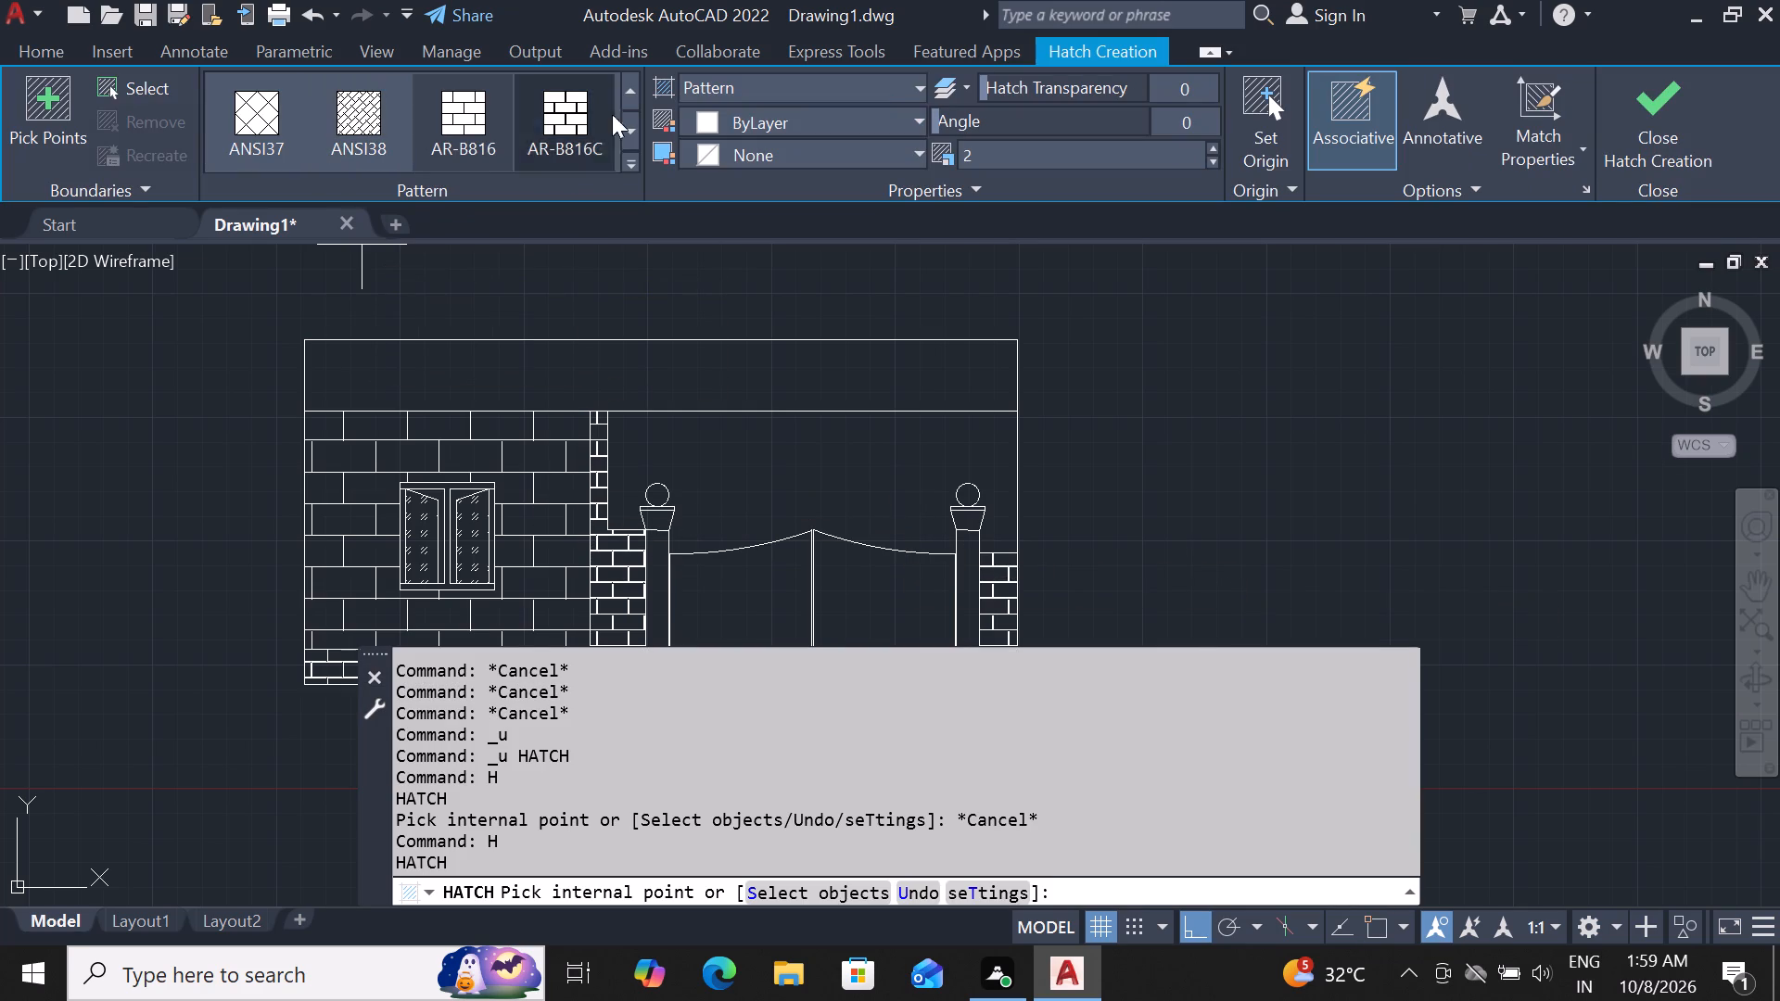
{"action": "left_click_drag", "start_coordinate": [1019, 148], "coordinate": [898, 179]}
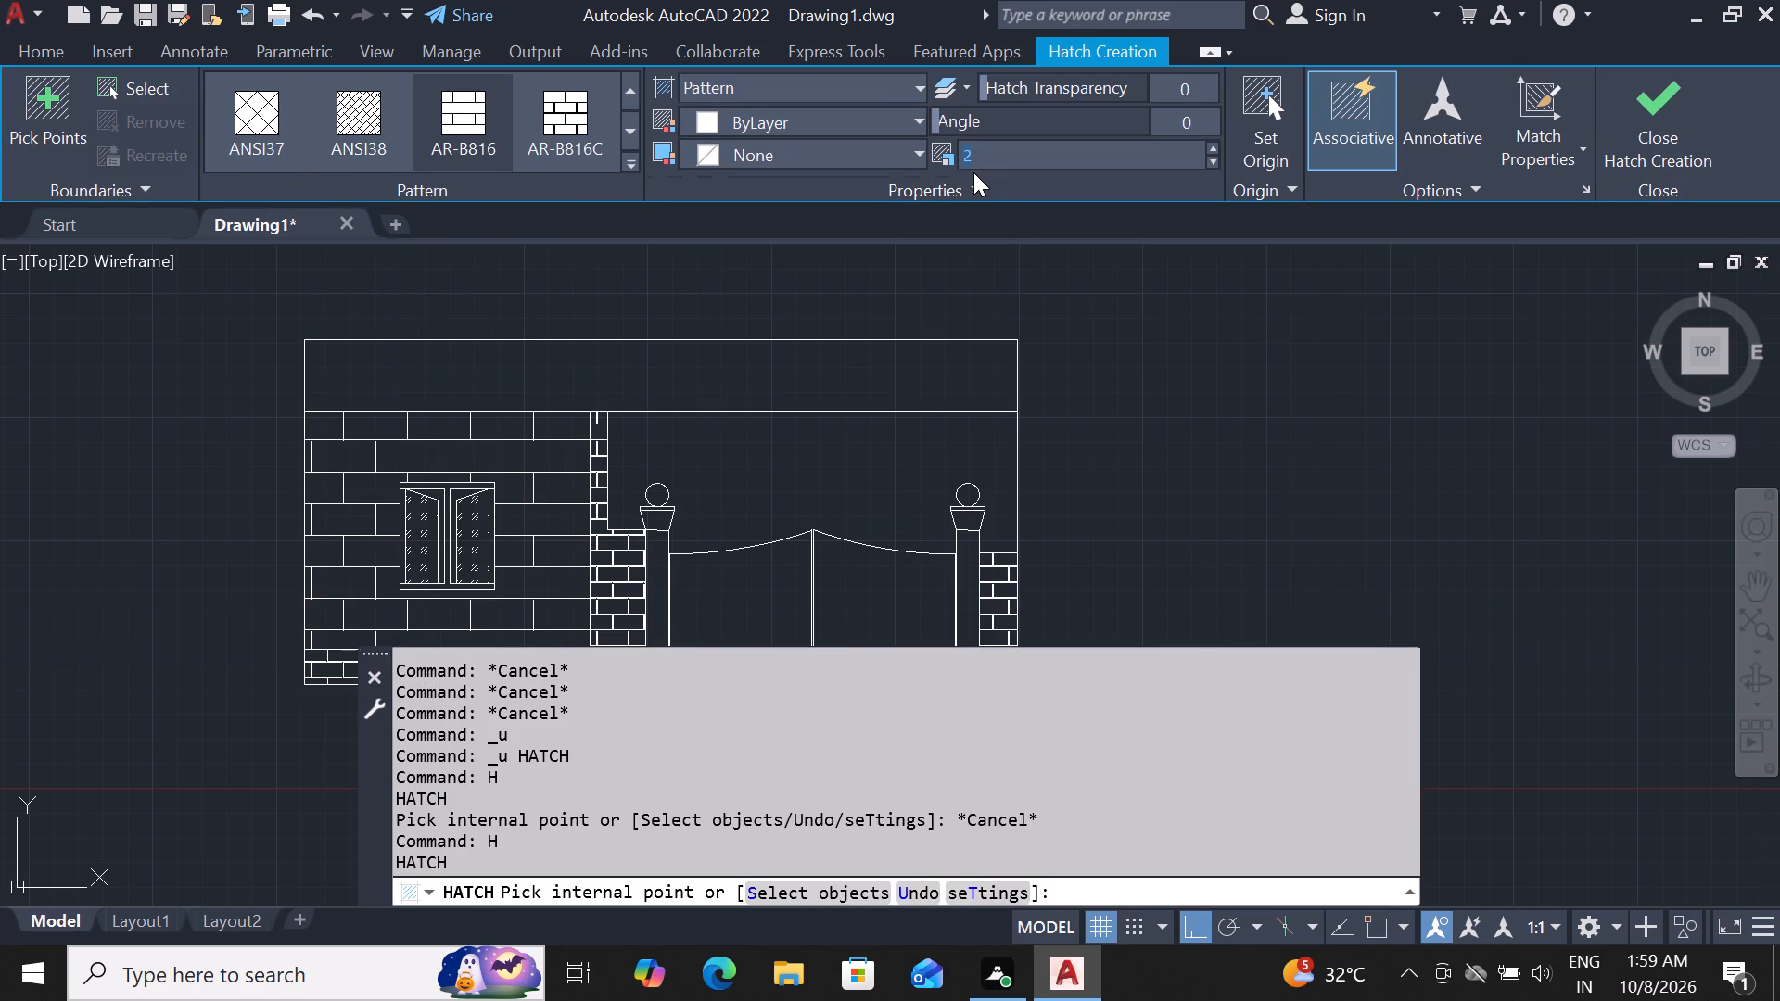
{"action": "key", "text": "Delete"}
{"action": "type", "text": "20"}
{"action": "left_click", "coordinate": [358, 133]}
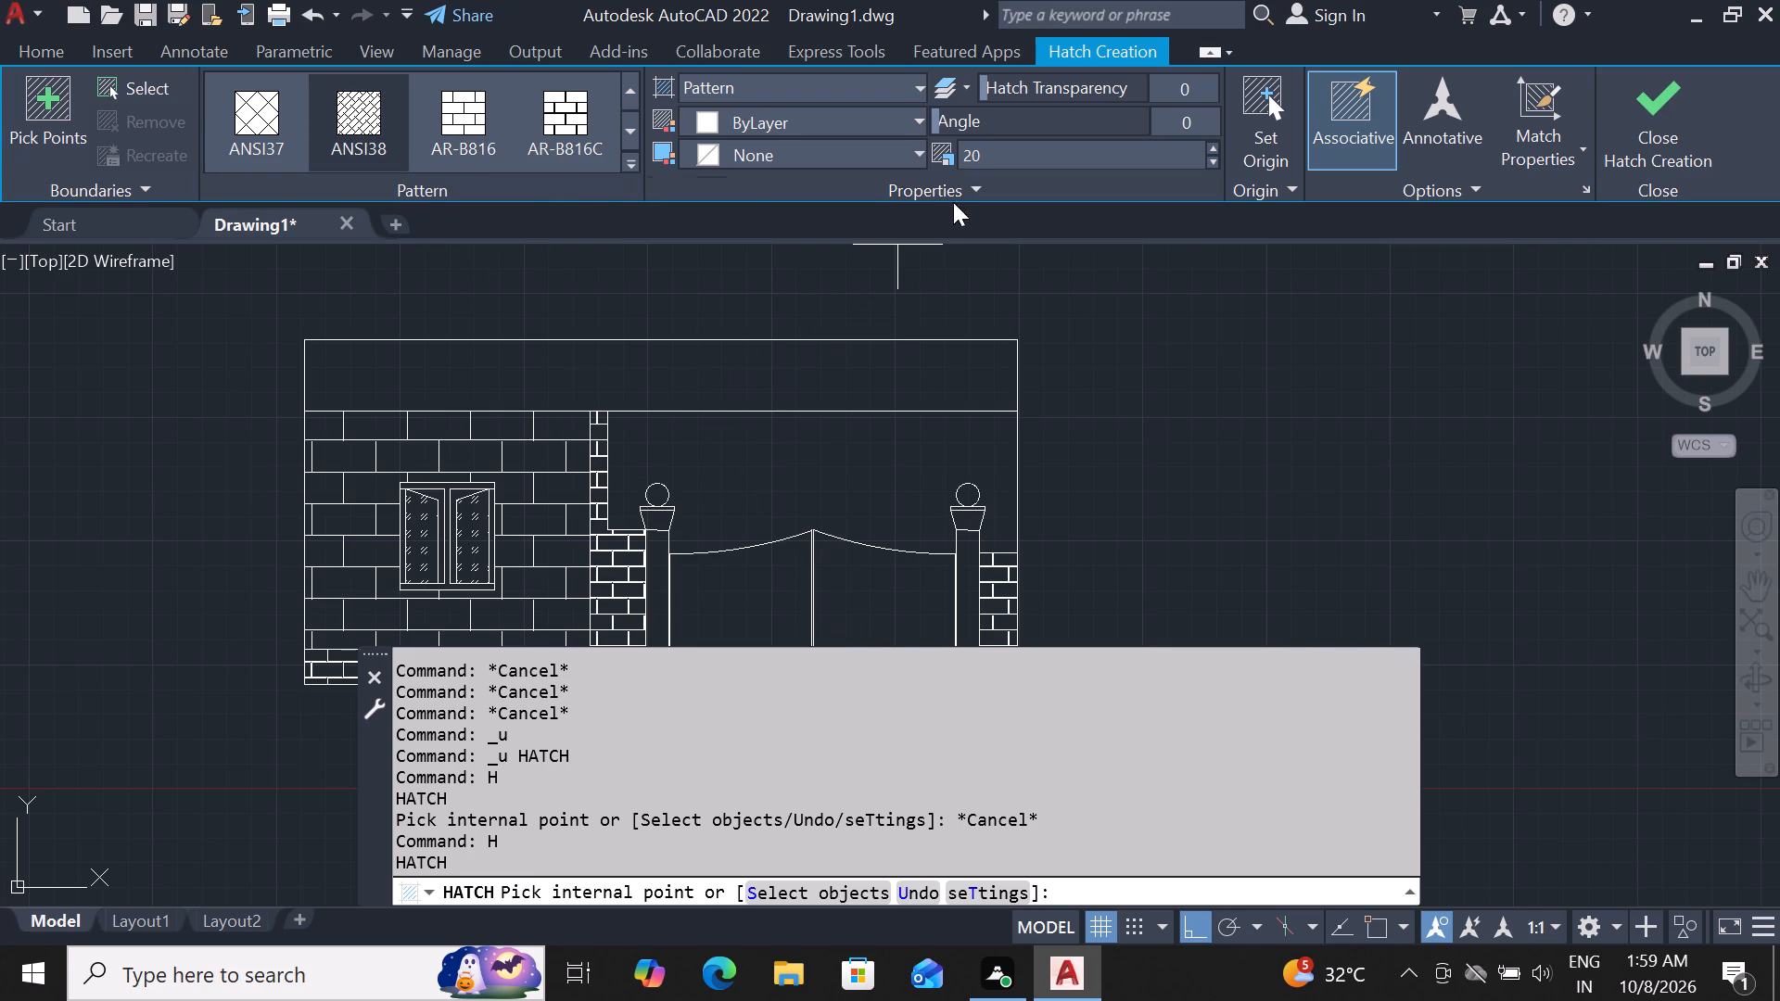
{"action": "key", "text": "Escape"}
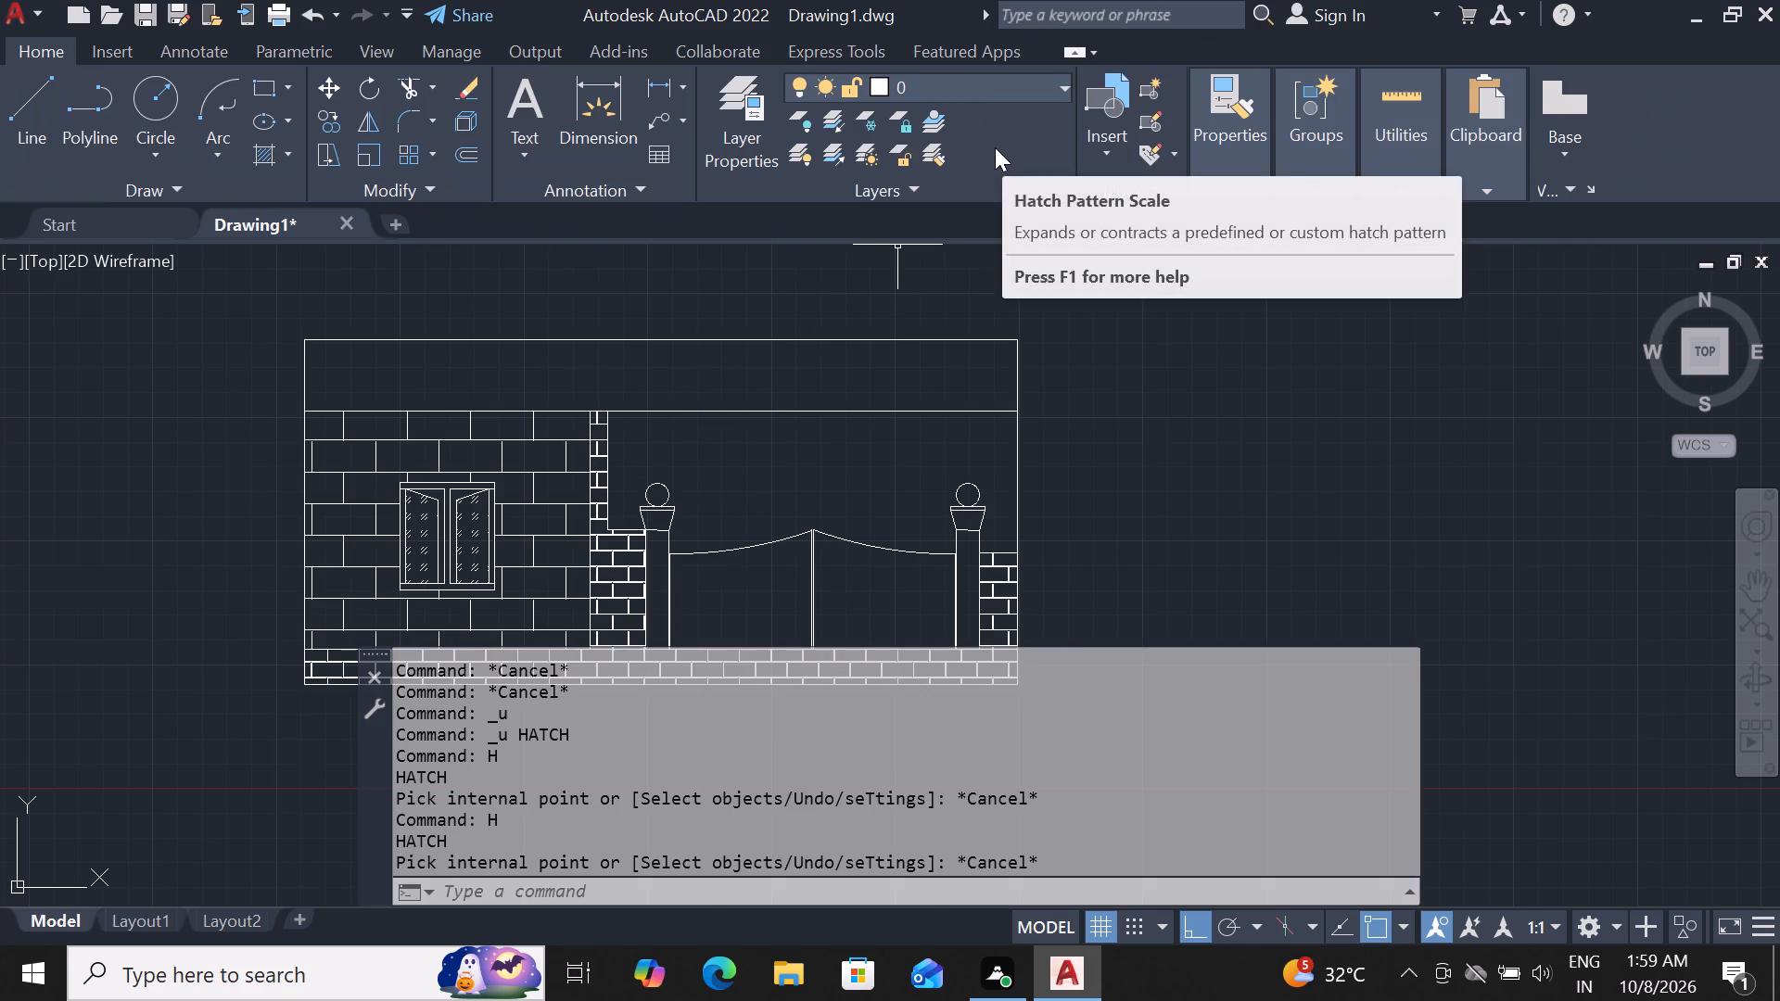
Hatch both leaves of the gate with the ANSI38 pattern at scale 30.
{"action": "type", "text": "h"}
{"action": "key", "text": "space"}
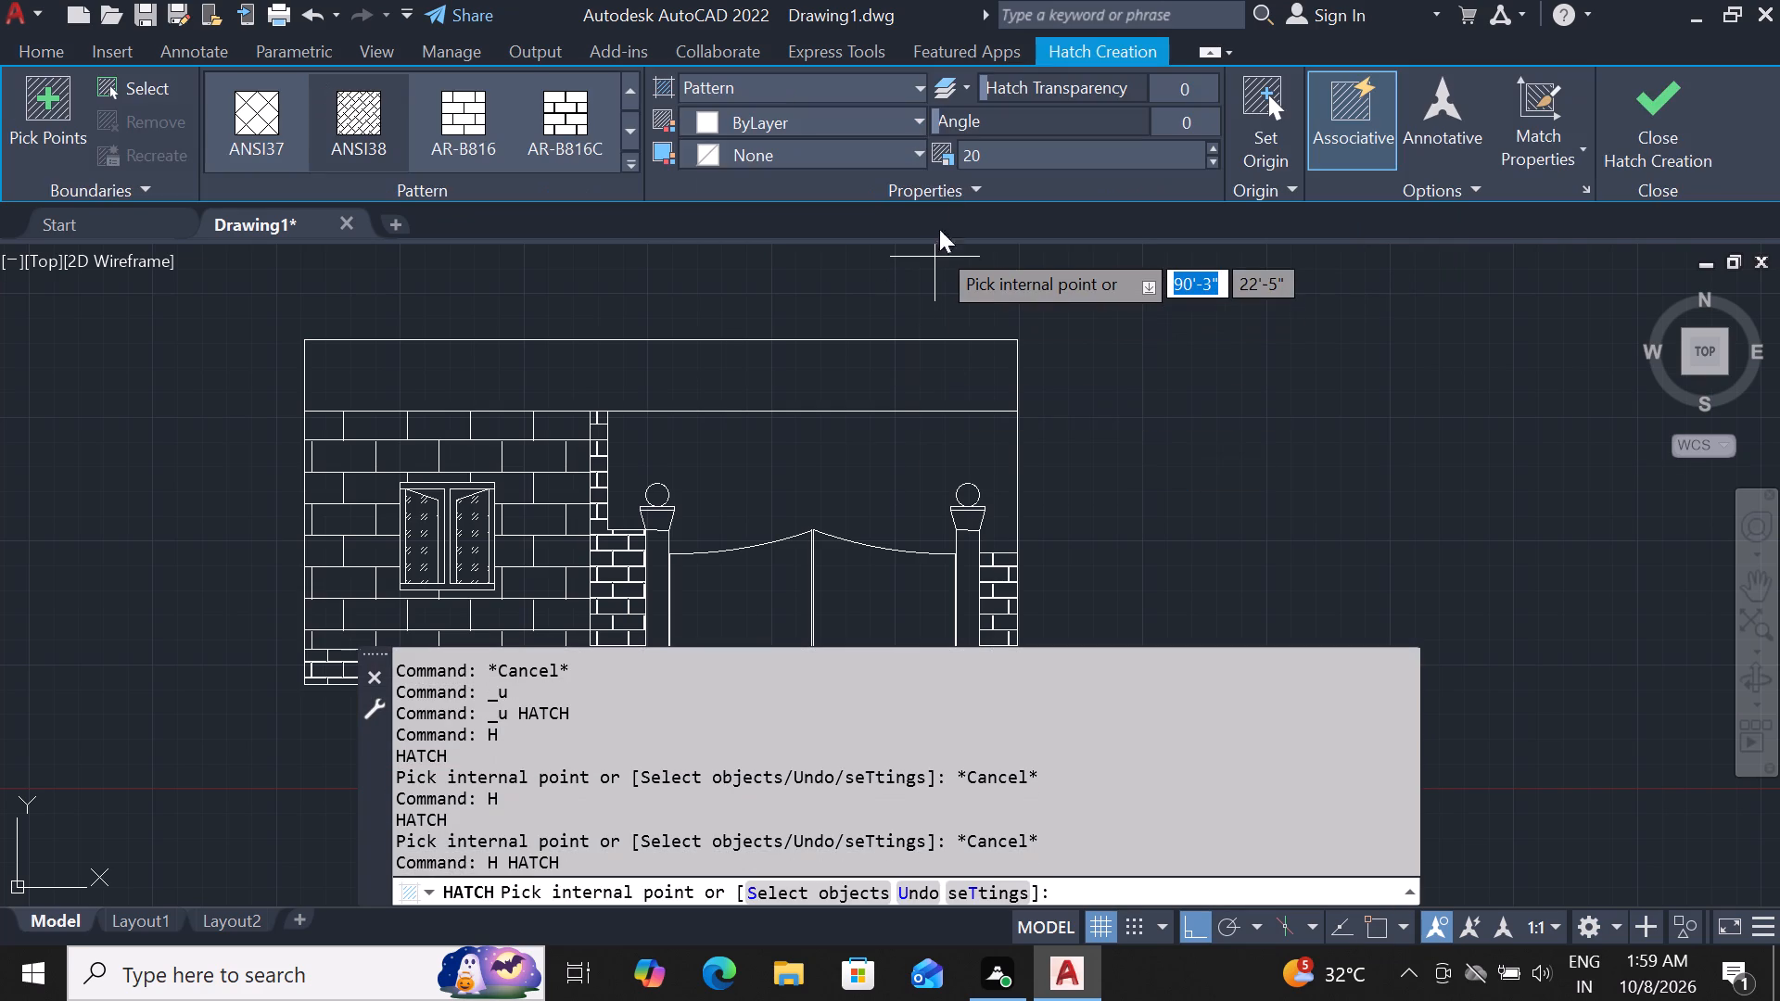
{"action": "left_click_drag", "start_coordinate": [995, 158], "coordinate": [927, 163]}
{"action": "key", "text": "BackSpace"}
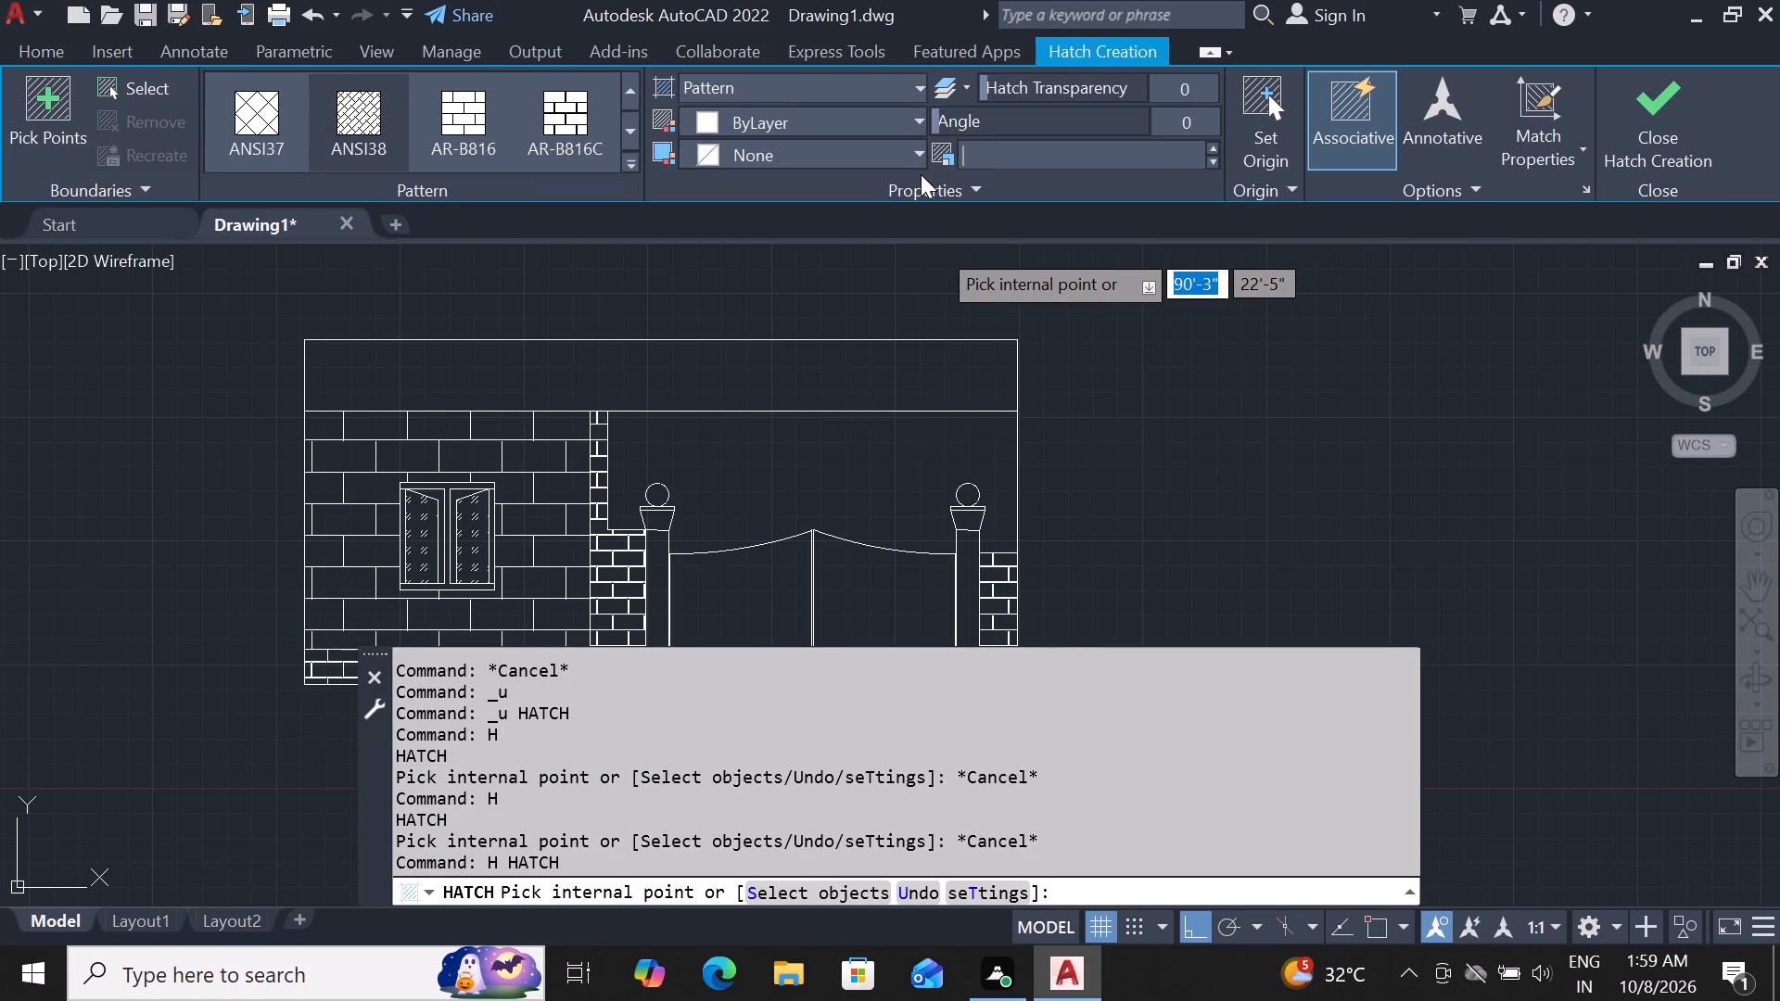
{"action": "type", "text": "30"}
{"action": "left_click", "coordinate": [348, 105]}
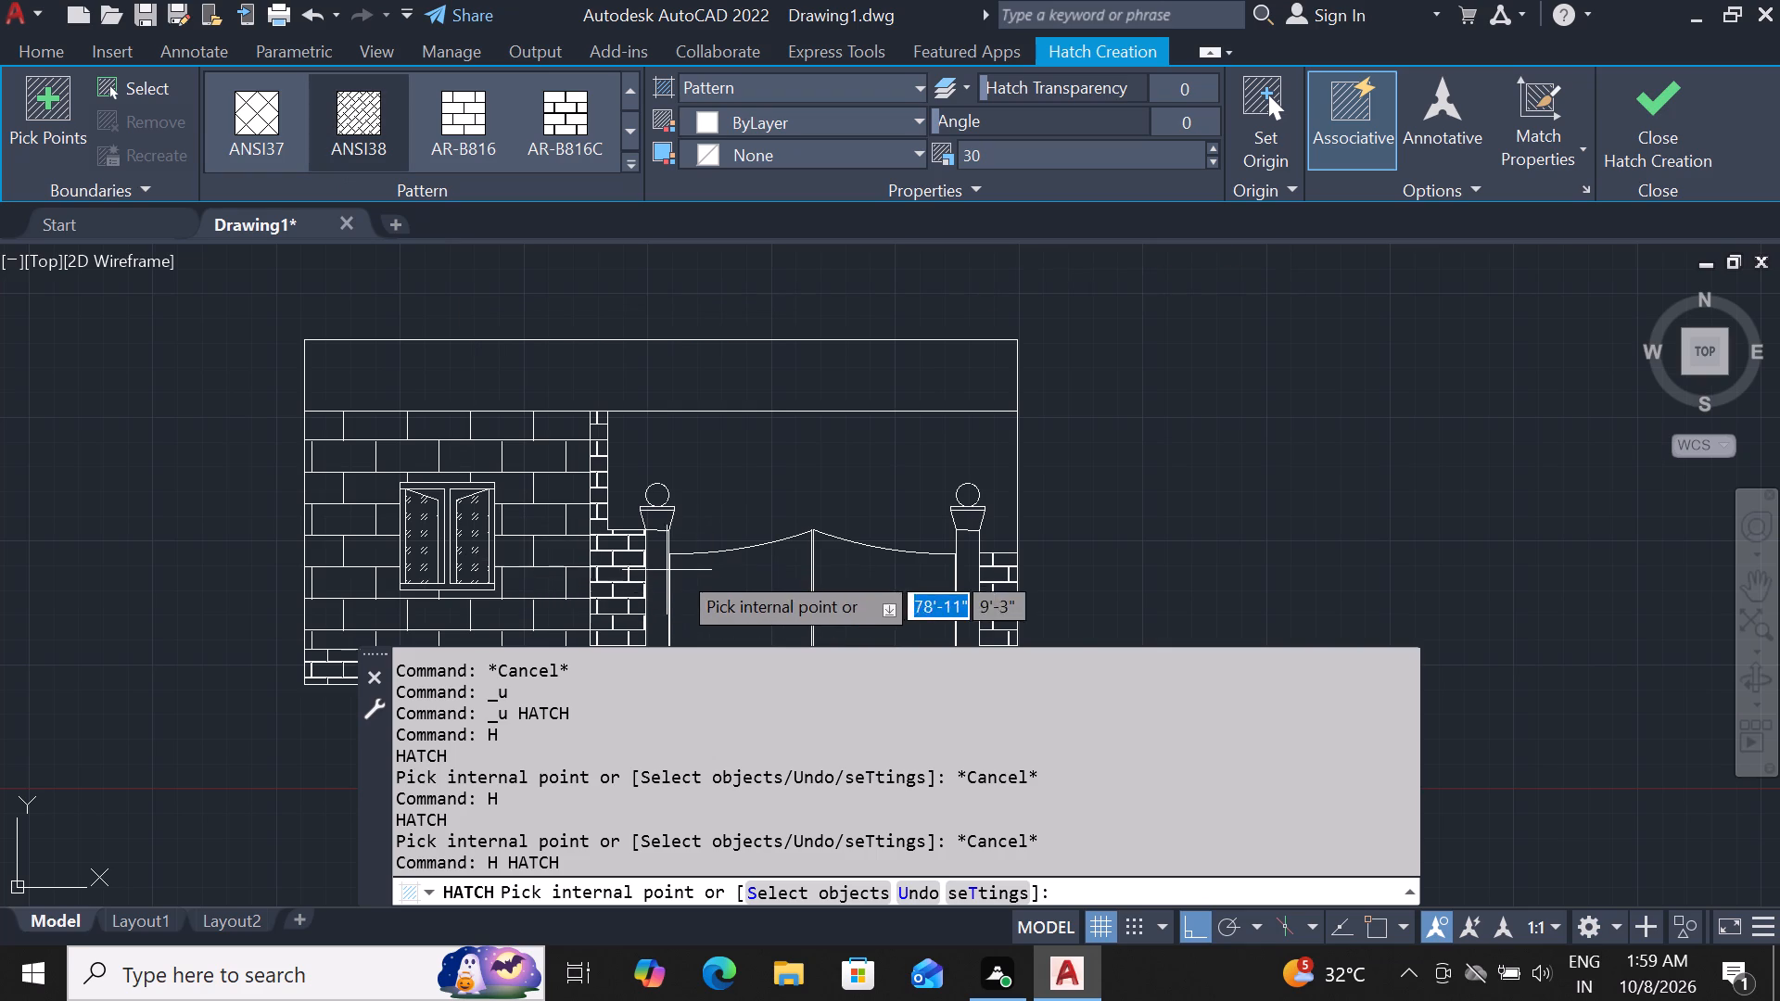
{"action": "left_click", "coordinate": [345, 138]}
{"action": "scroll", "coordinate": [636, 351], "scroll_direction": "down", "scroll_amount": 2}
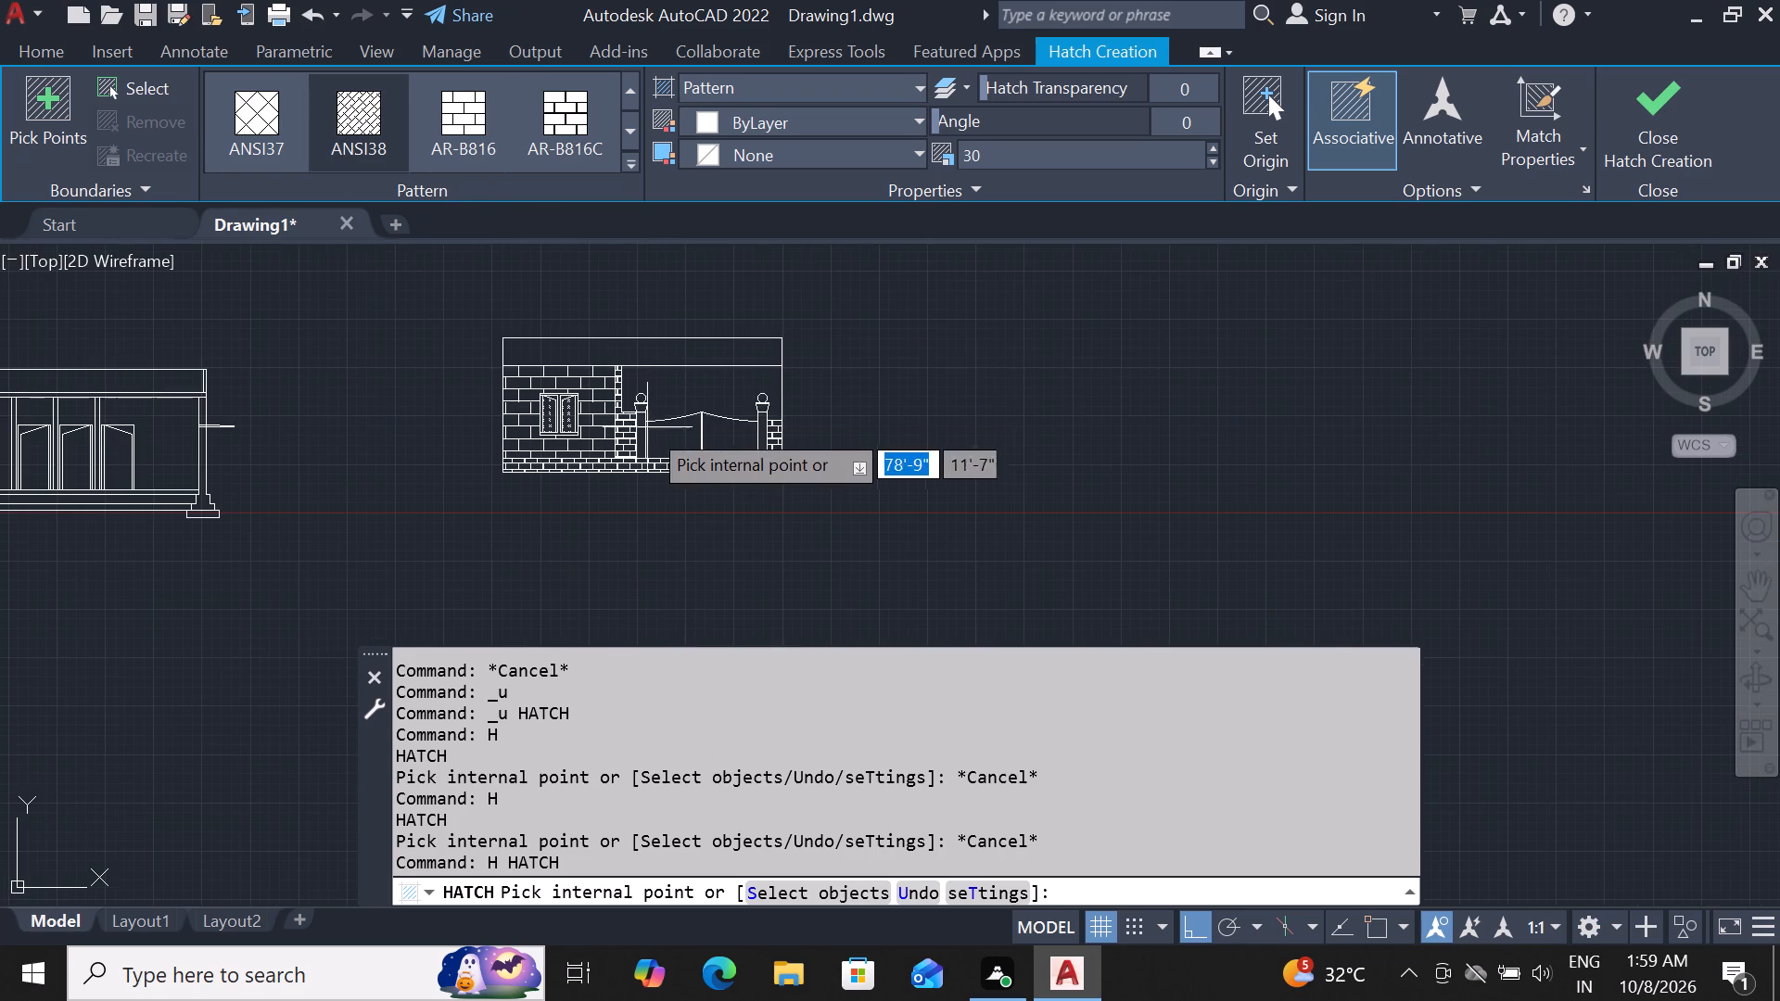
{"action": "scroll", "coordinate": [655, 444], "scroll_direction": "up", "scroll_amount": 2}
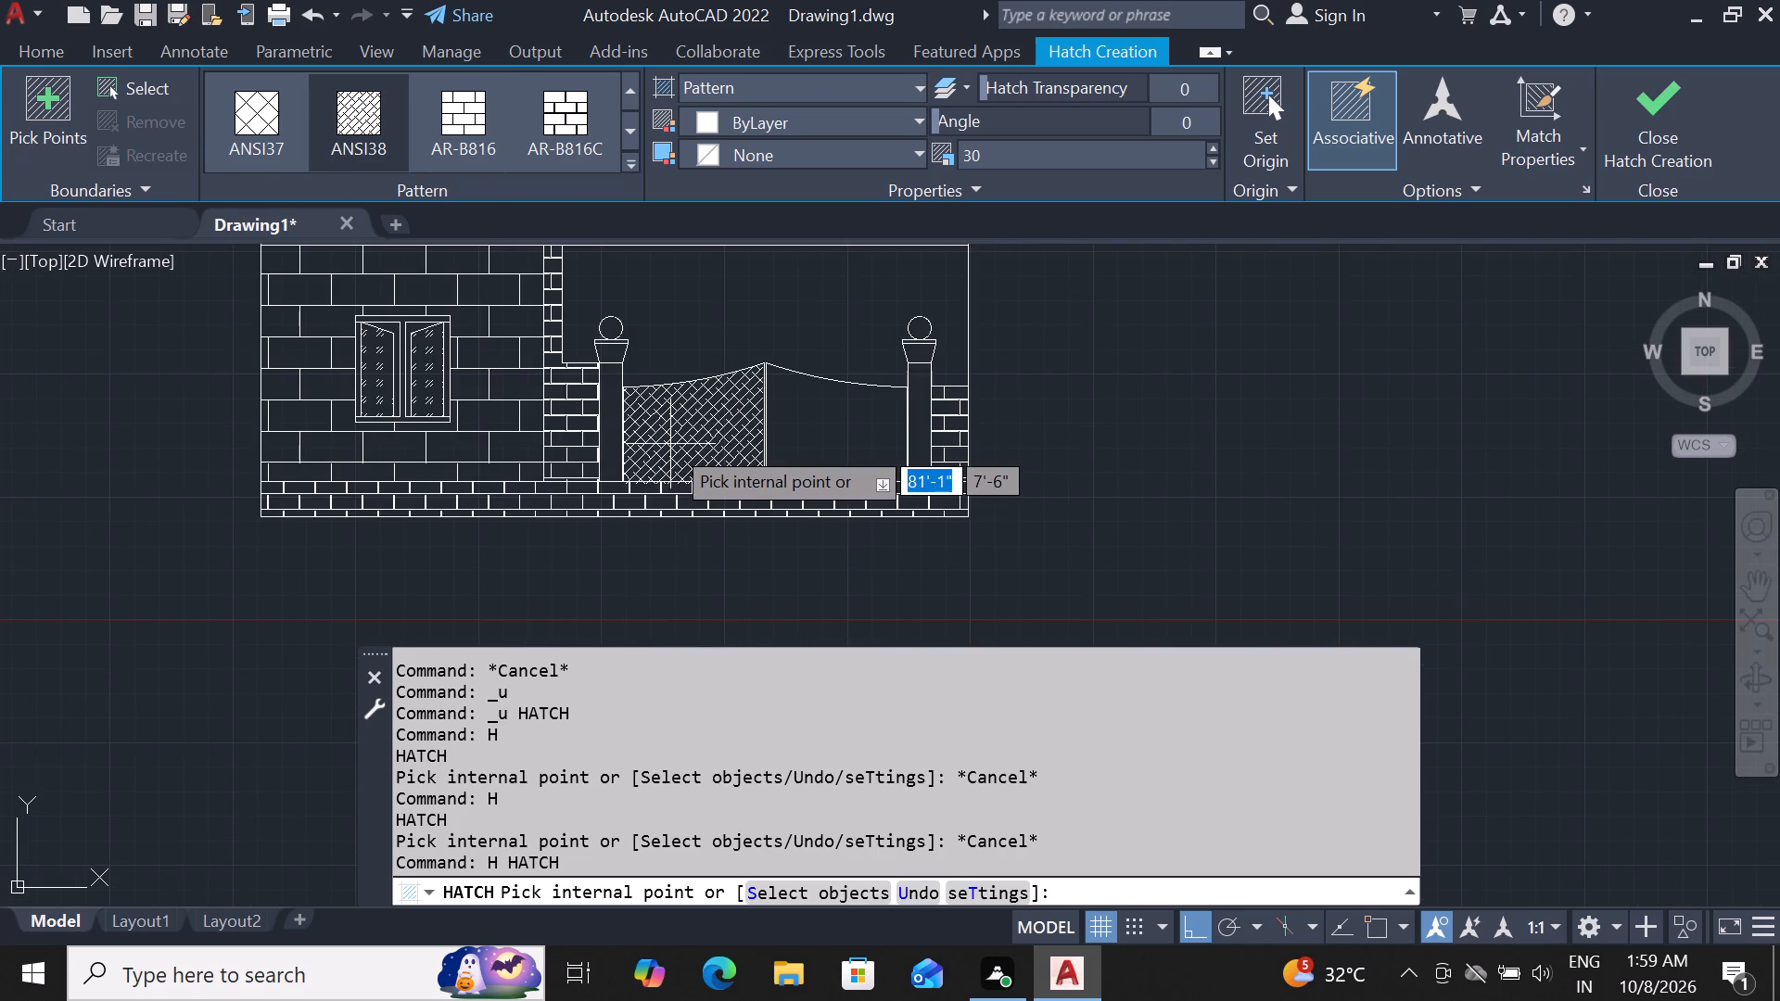
{"action": "left_click", "coordinate": [670, 444]}
{"action": "left_click", "coordinate": [830, 421]}
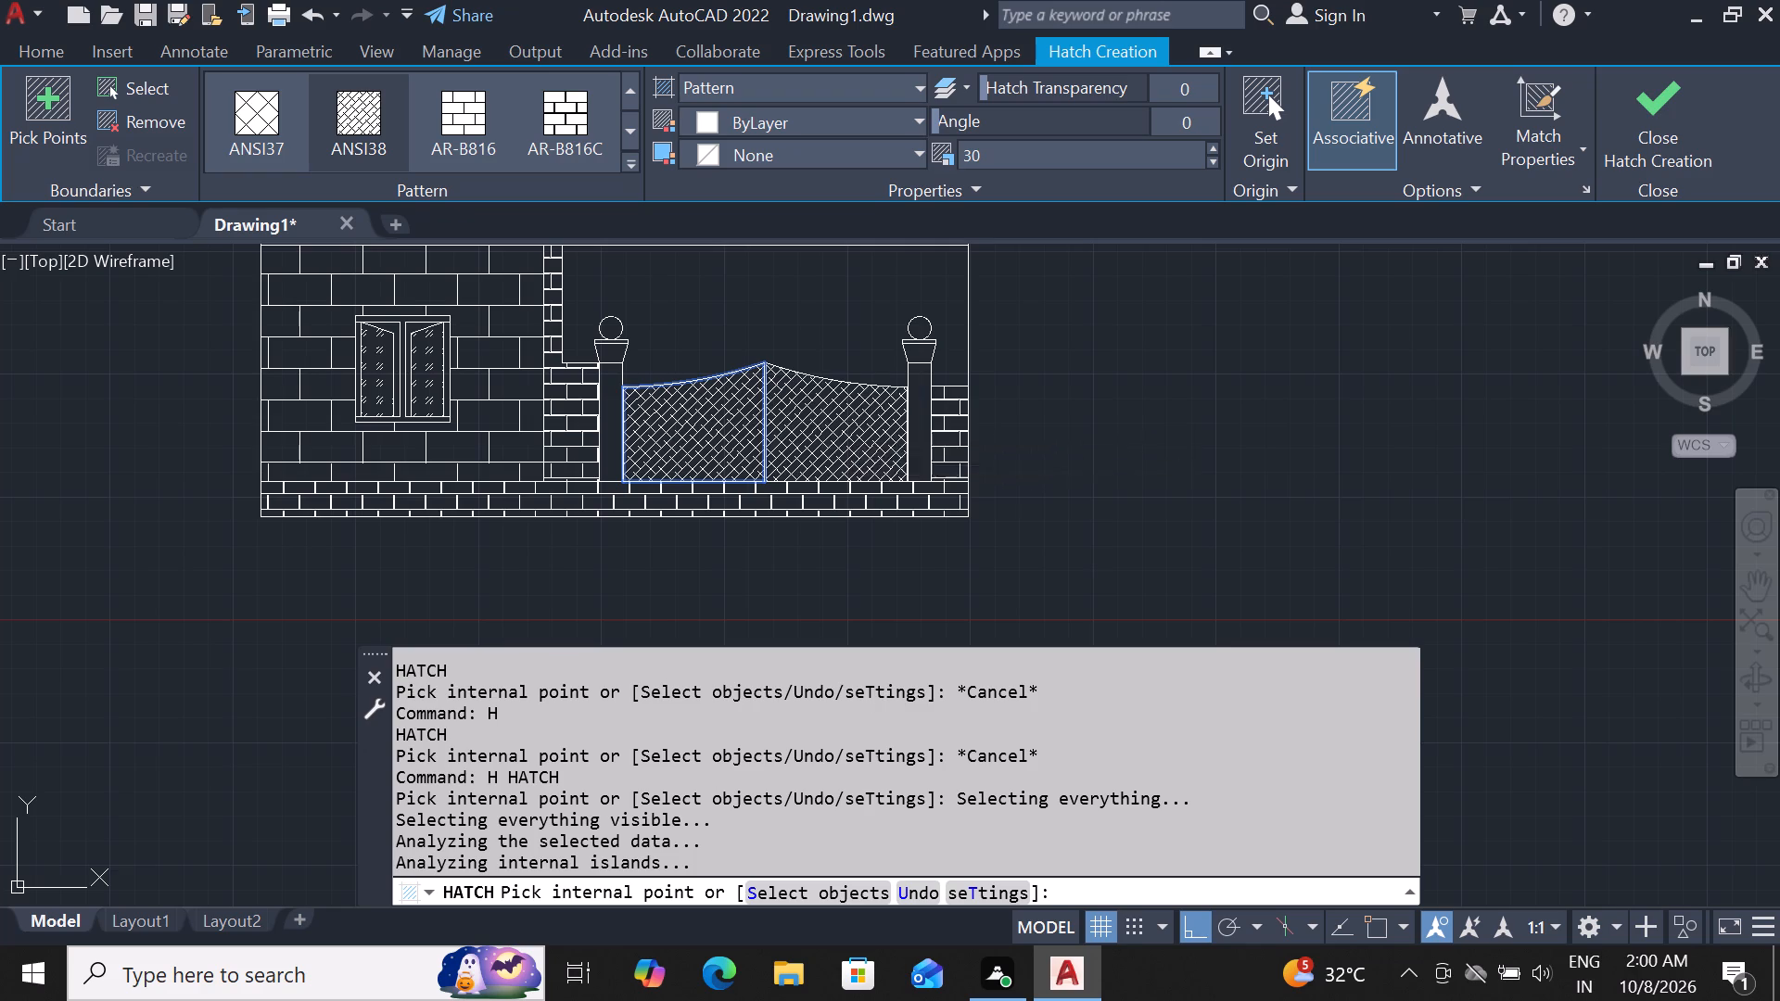
{"action": "key", "text": "Escape"}
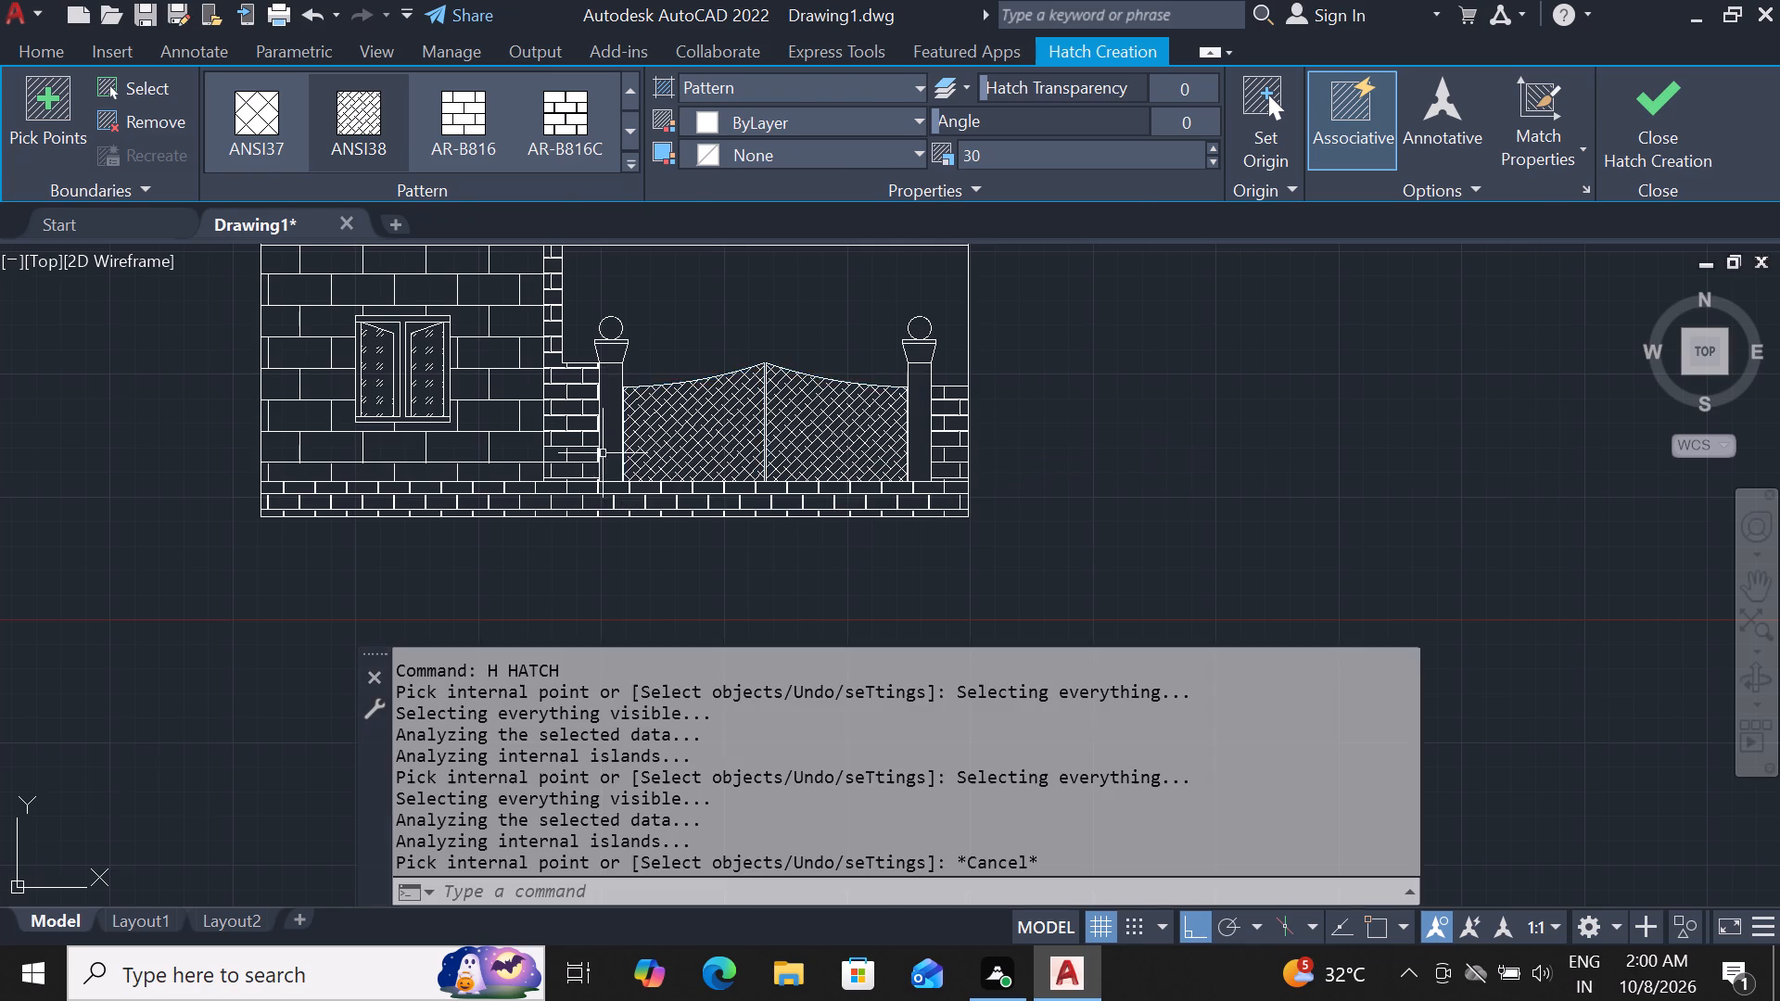
Start another hatch and browse the available patterns, choosing the HEX pattern.
{"action": "scroll", "coordinate": [715, 477], "scroll_direction": "down", "scroll_amount": 2}
{"action": "scroll", "coordinate": [749, 374], "scroll_direction": "up", "scroll_amount": 2}
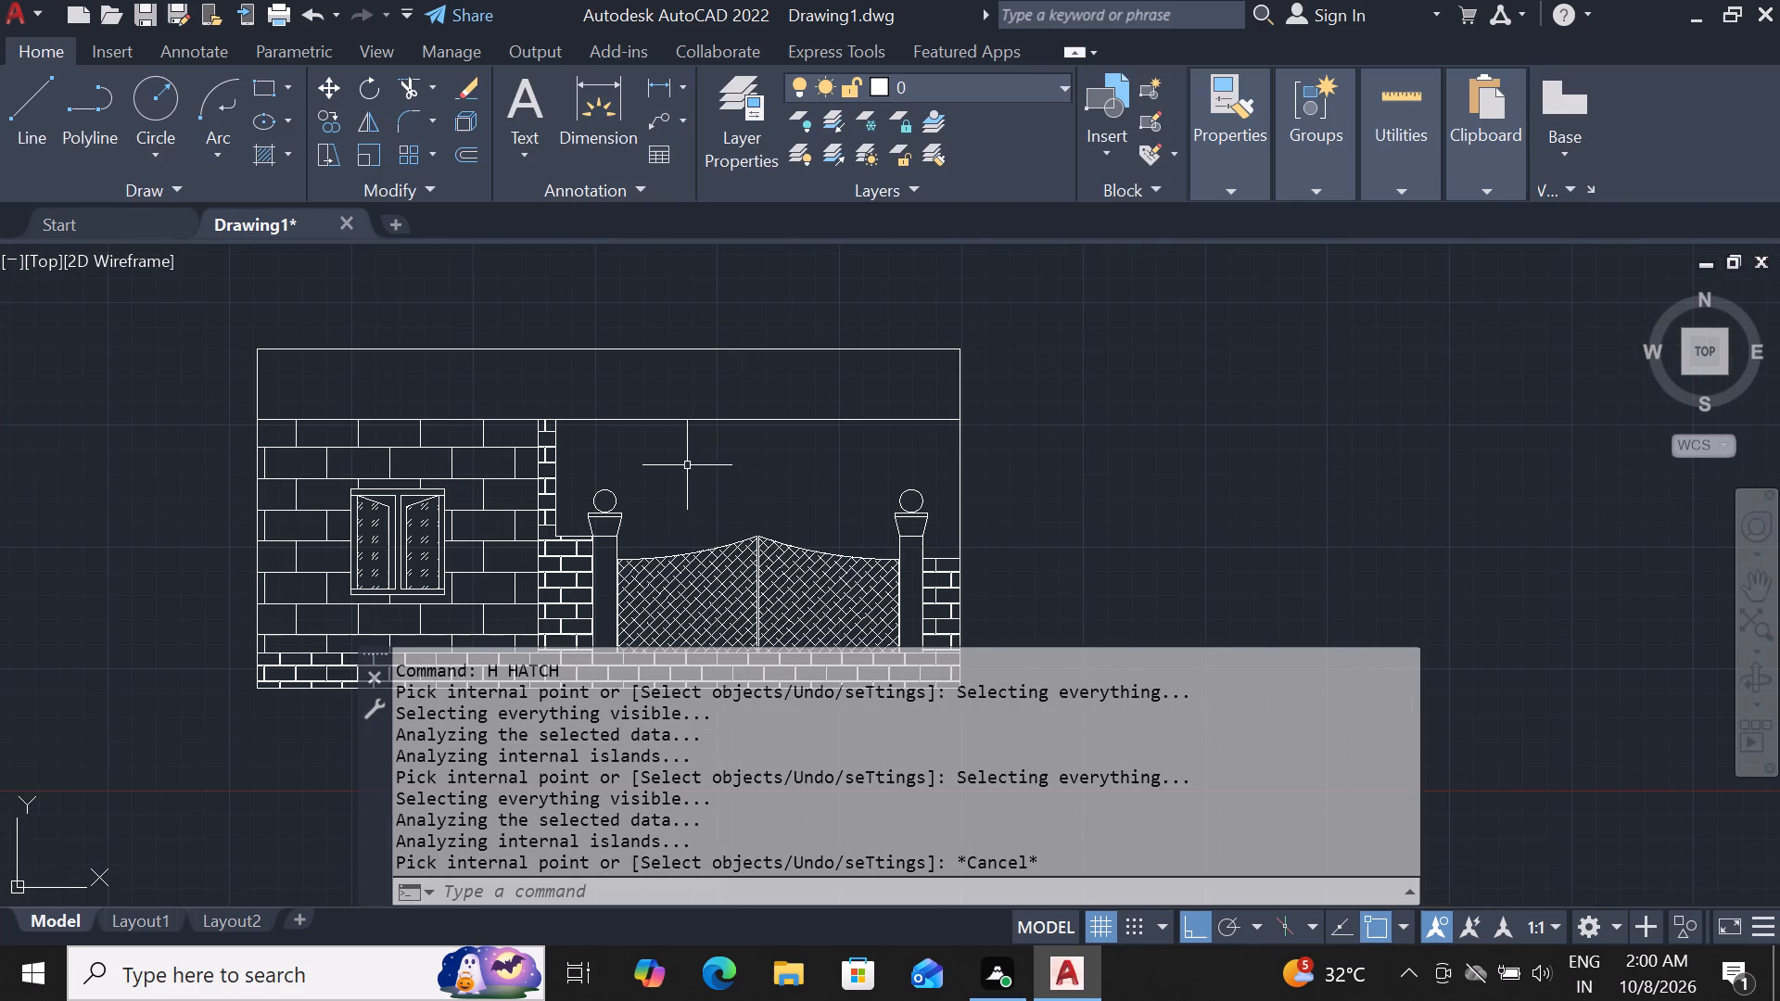
{"action": "scroll", "coordinate": [723, 518], "scroll_direction": "up", "scroll_amount": 2}
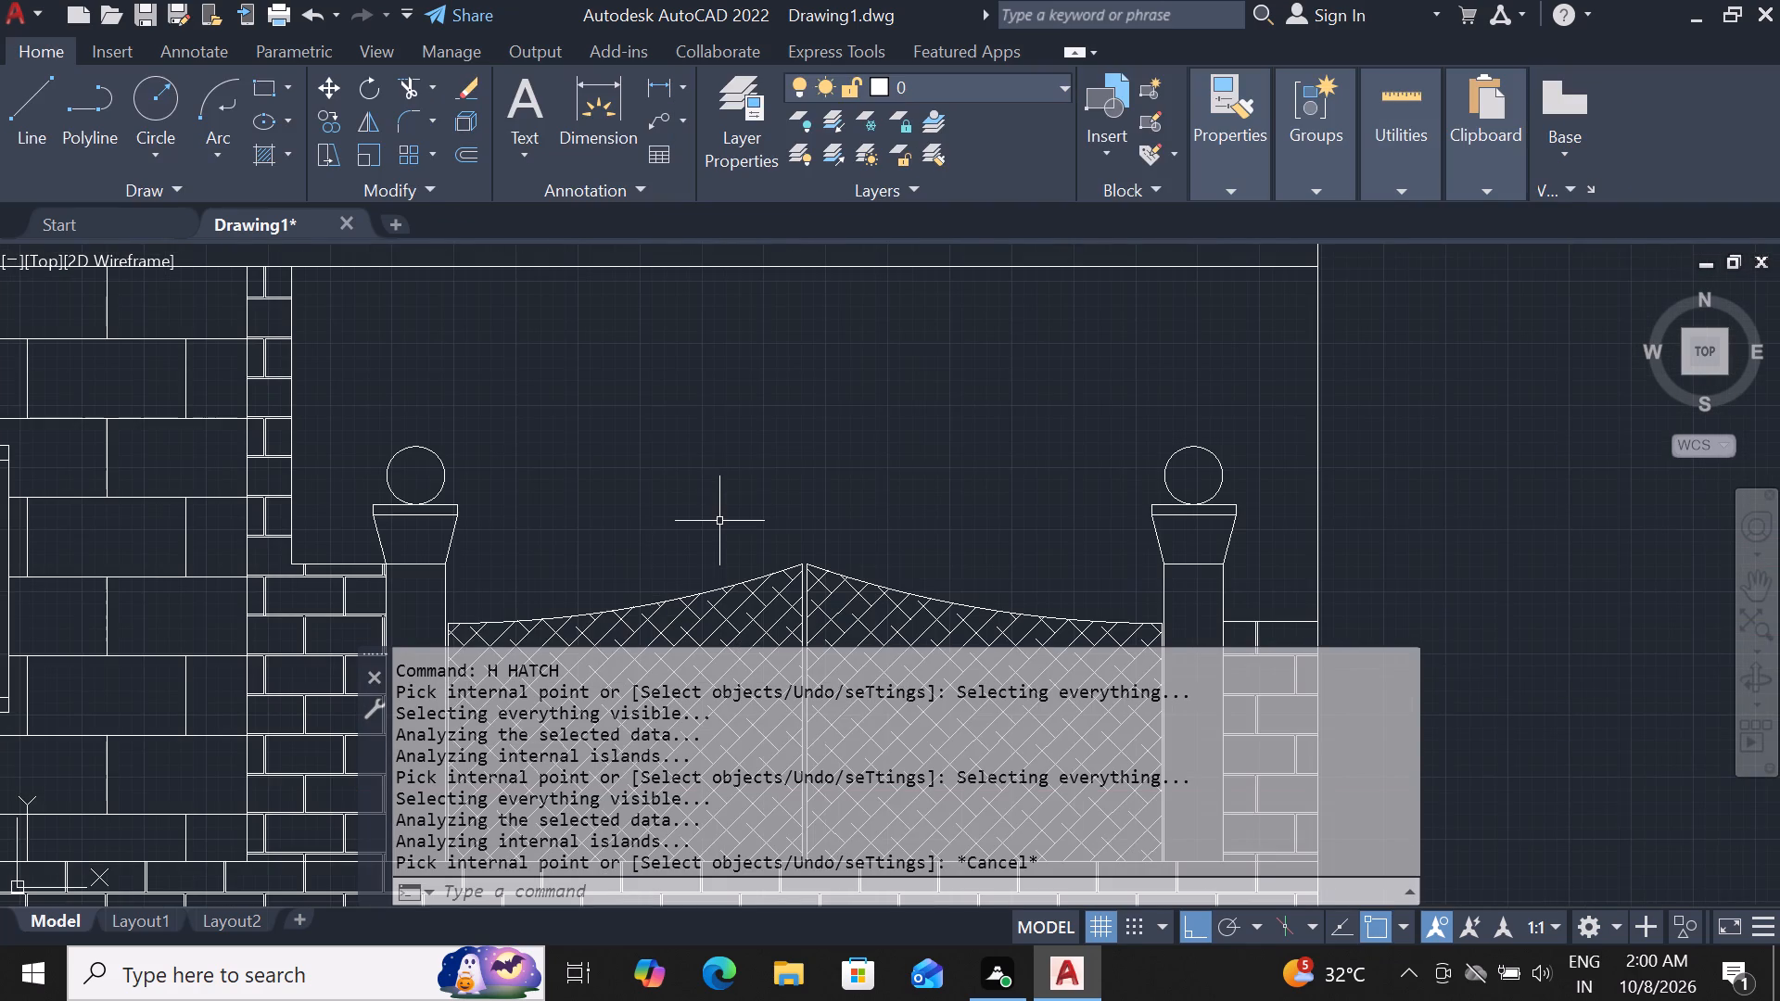
{"action": "scroll", "coordinate": [719, 474], "scroll_direction": "up", "scroll_amount": 1}
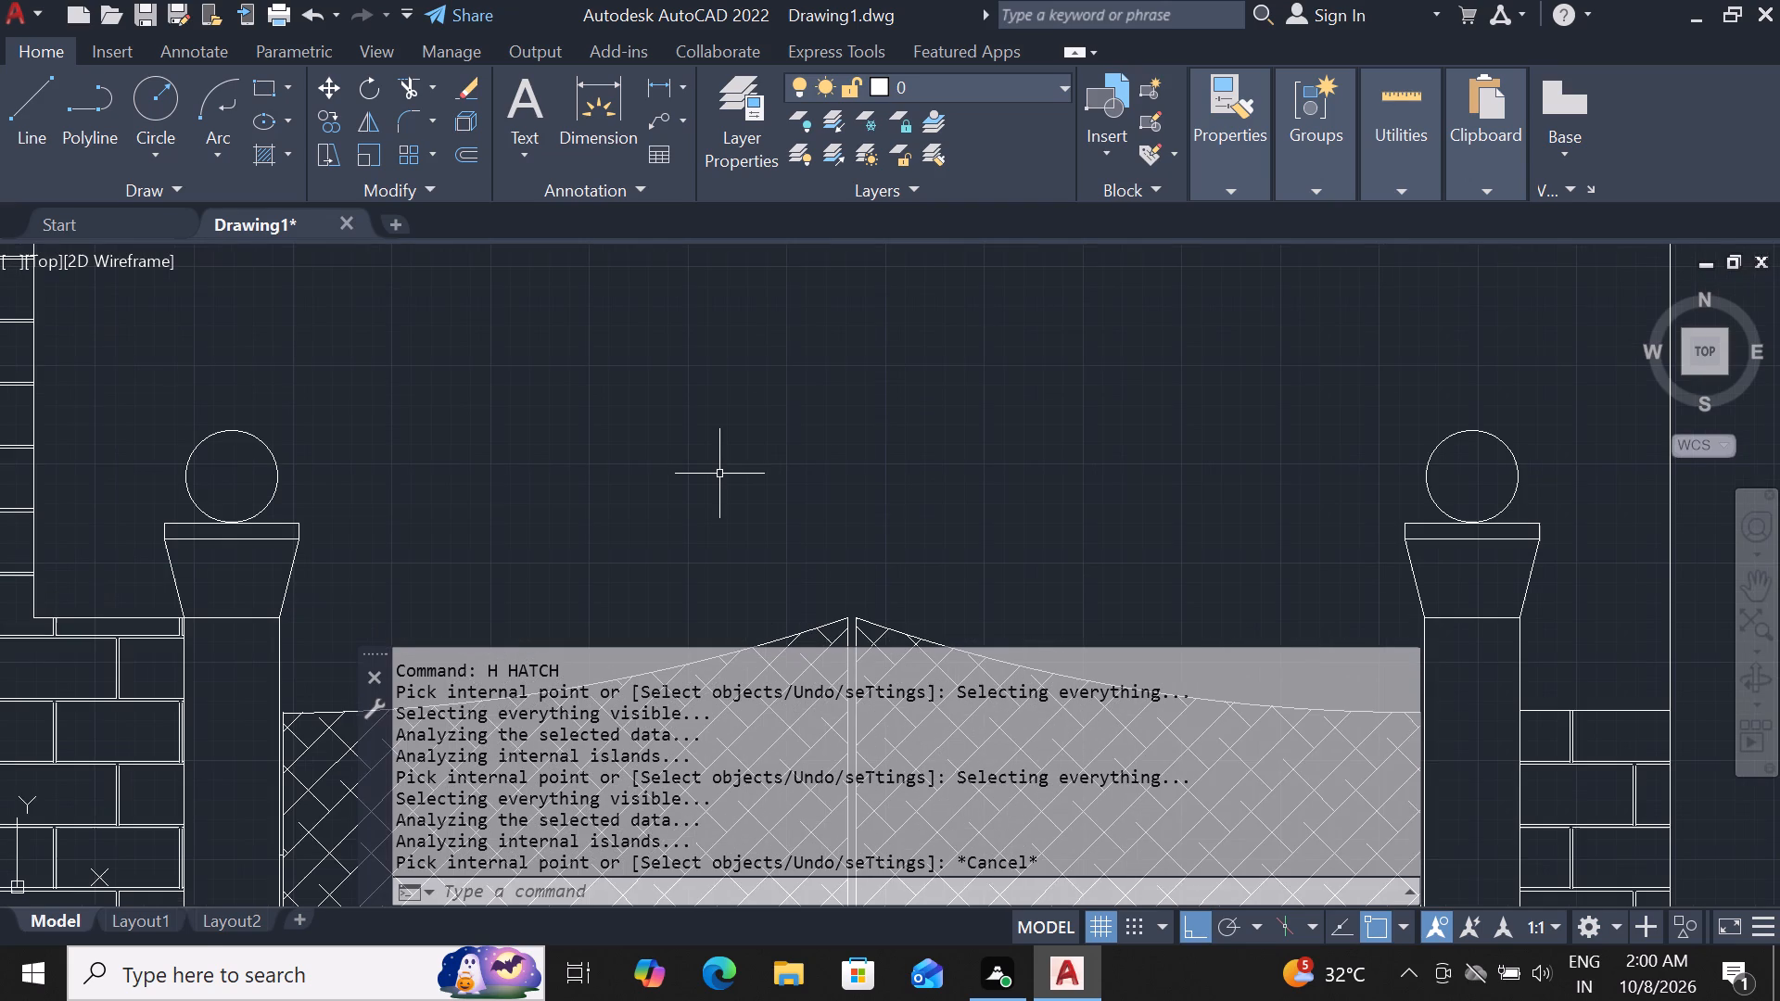
{"action": "scroll", "coordinate": [718, 474], "scroll_direction": "down", "scroll_amount": 1}
{"action": "key", "text": "h"}
{"action": "key", "text": "space"}
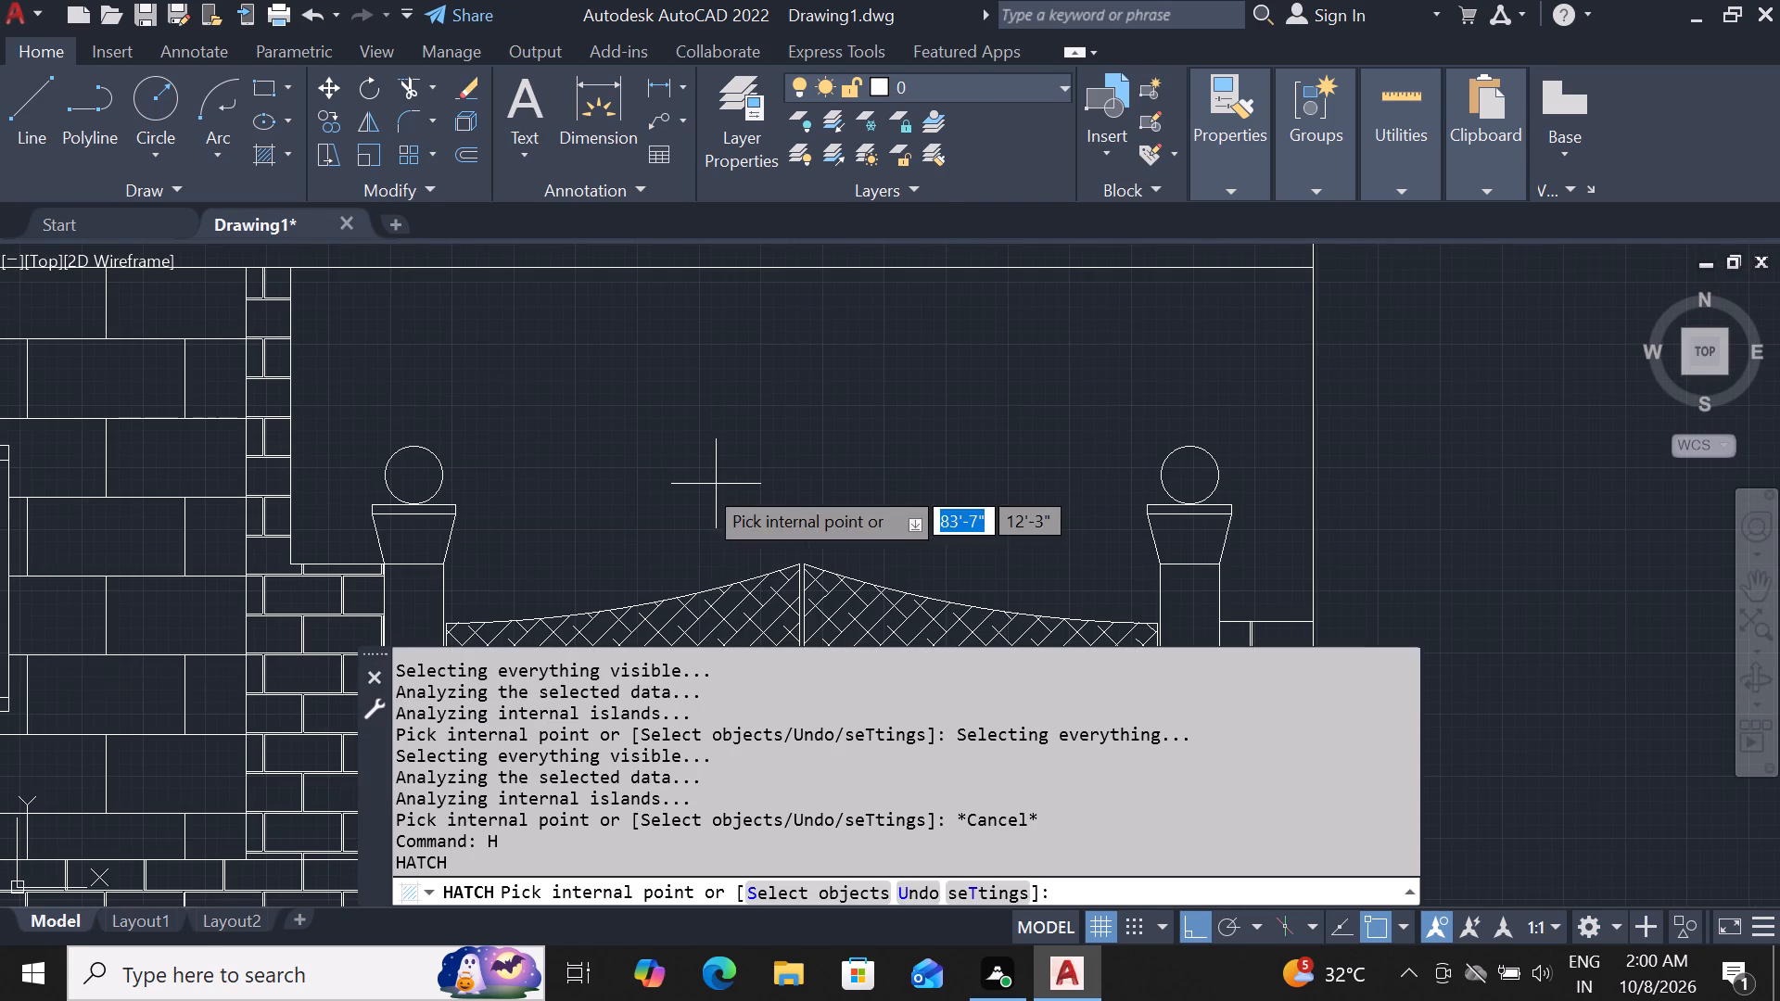
{"action": "scroll", "coordinate": [282, 471], "scroll_direction": "up", "scroll_amount": 1}
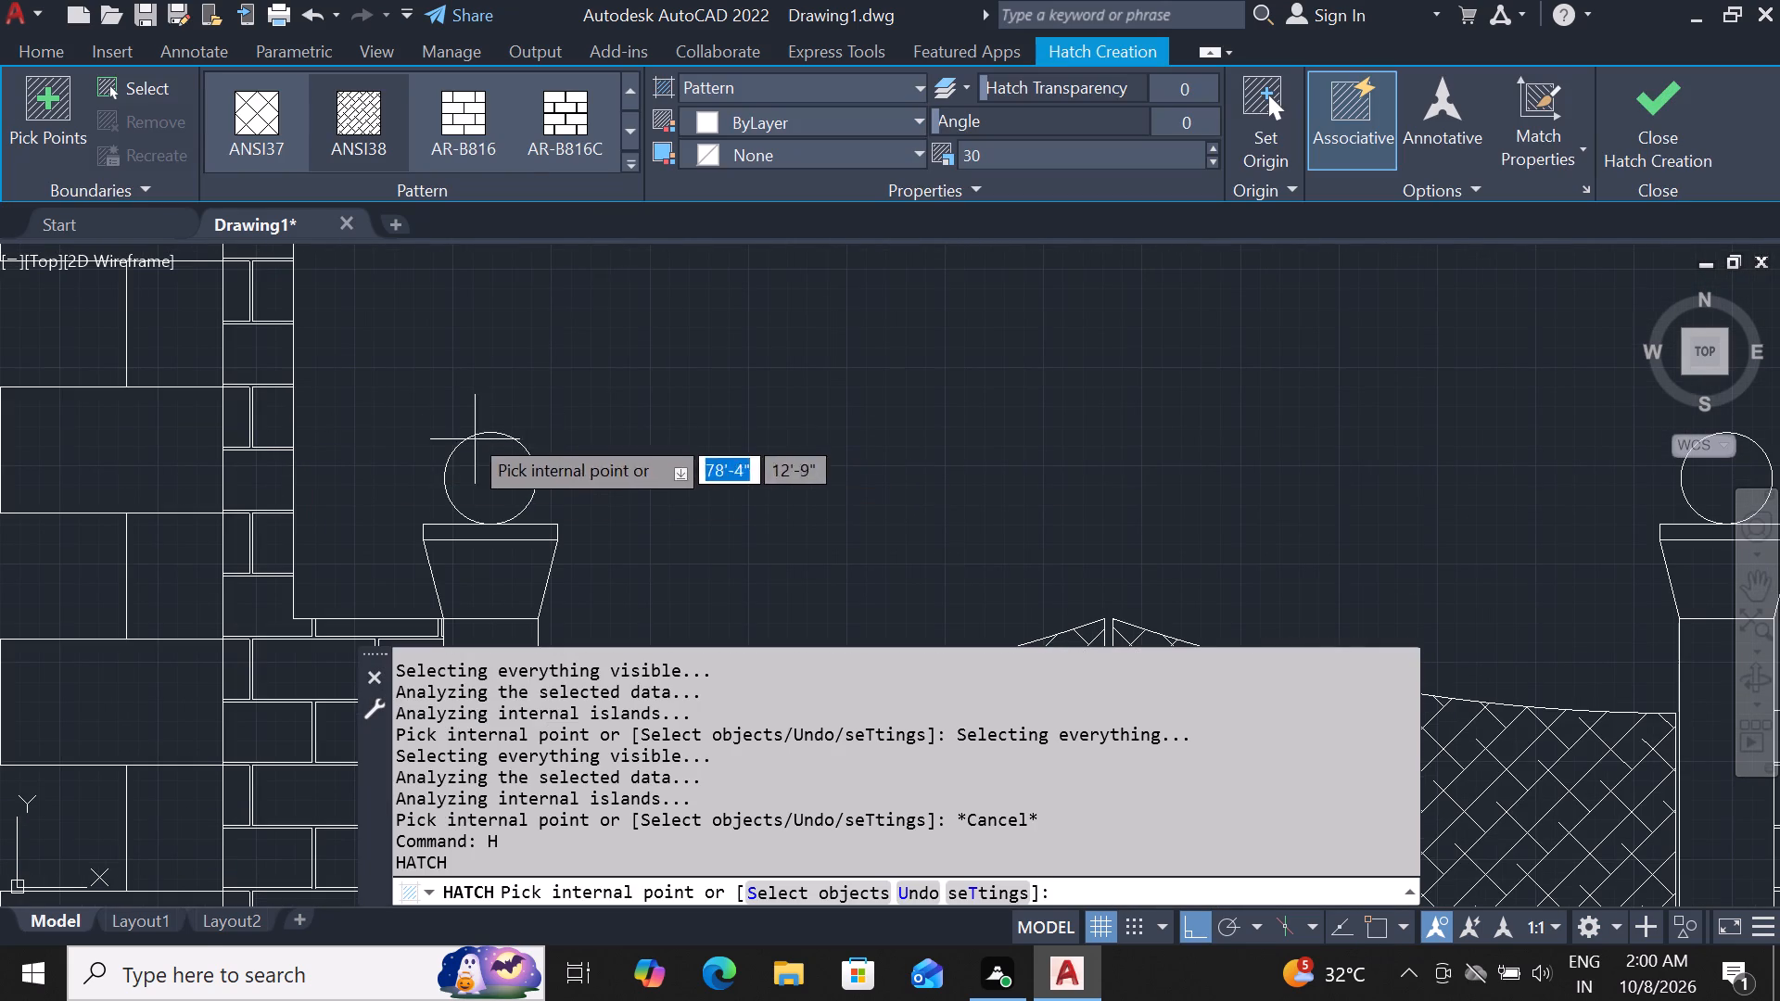
{"action": "left_click", "coordinate": [621, 133]}
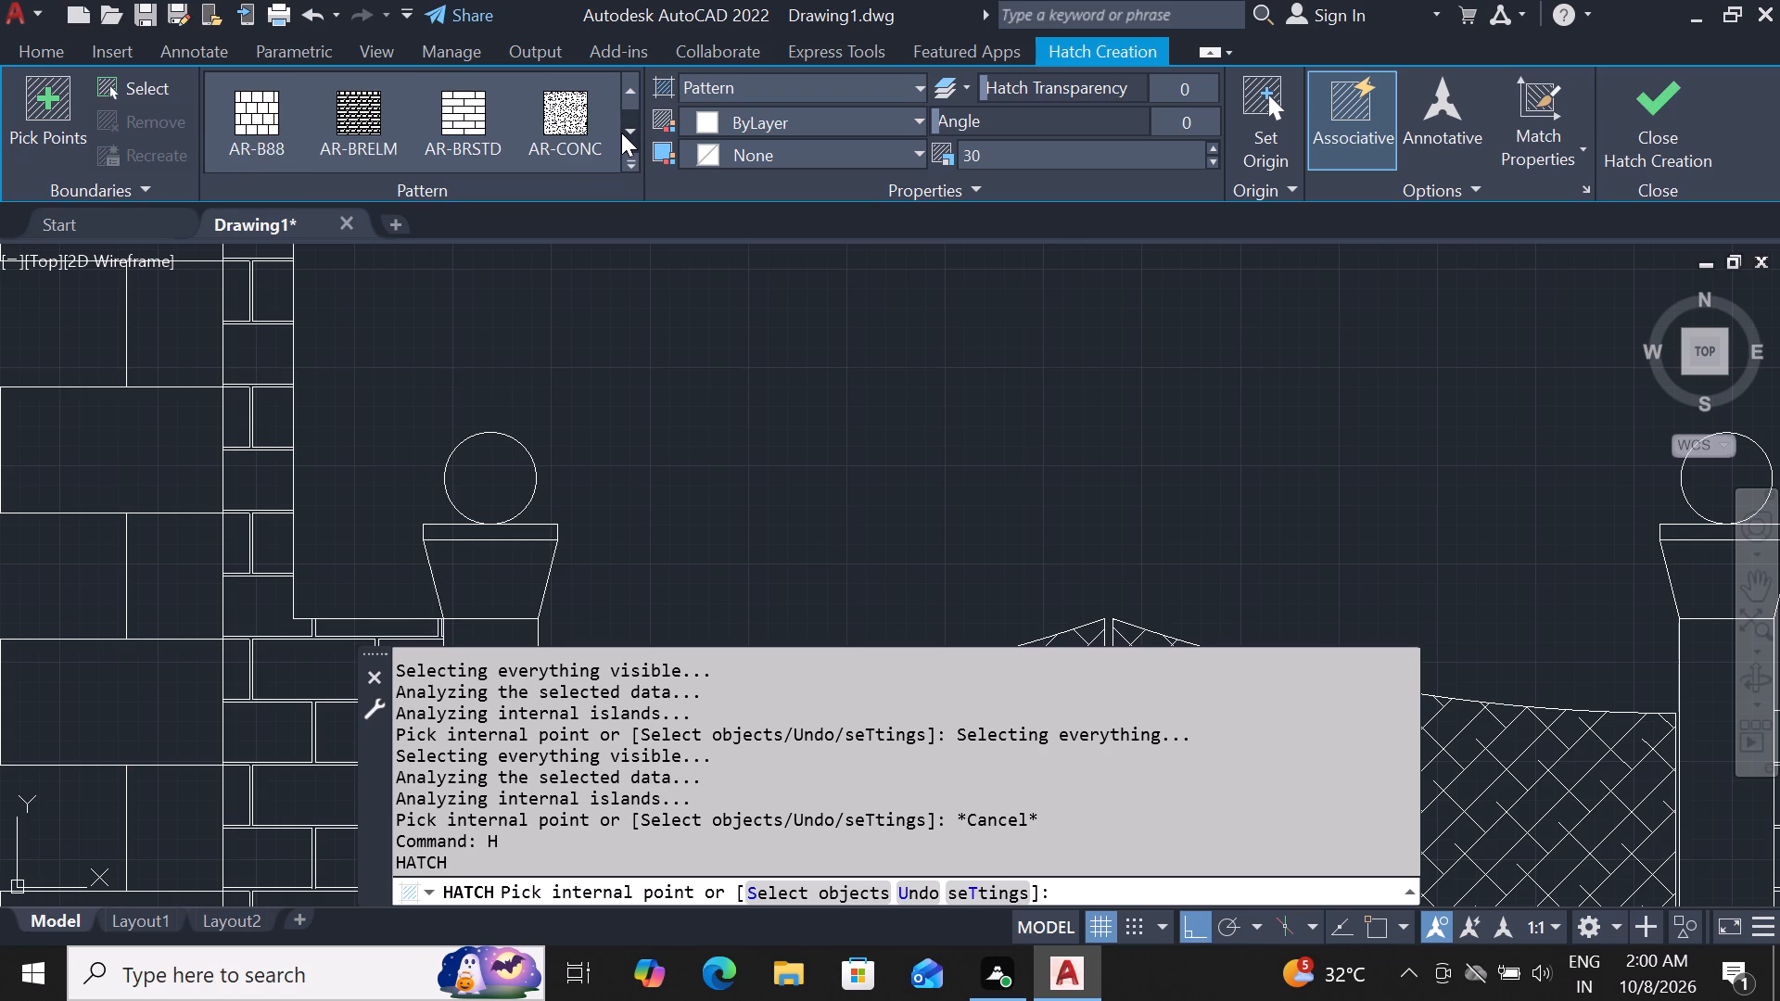
{"action": "left_click", "coordinate": [621, 133]}
{"action": "left_click", "coordinate": [621, 133]}
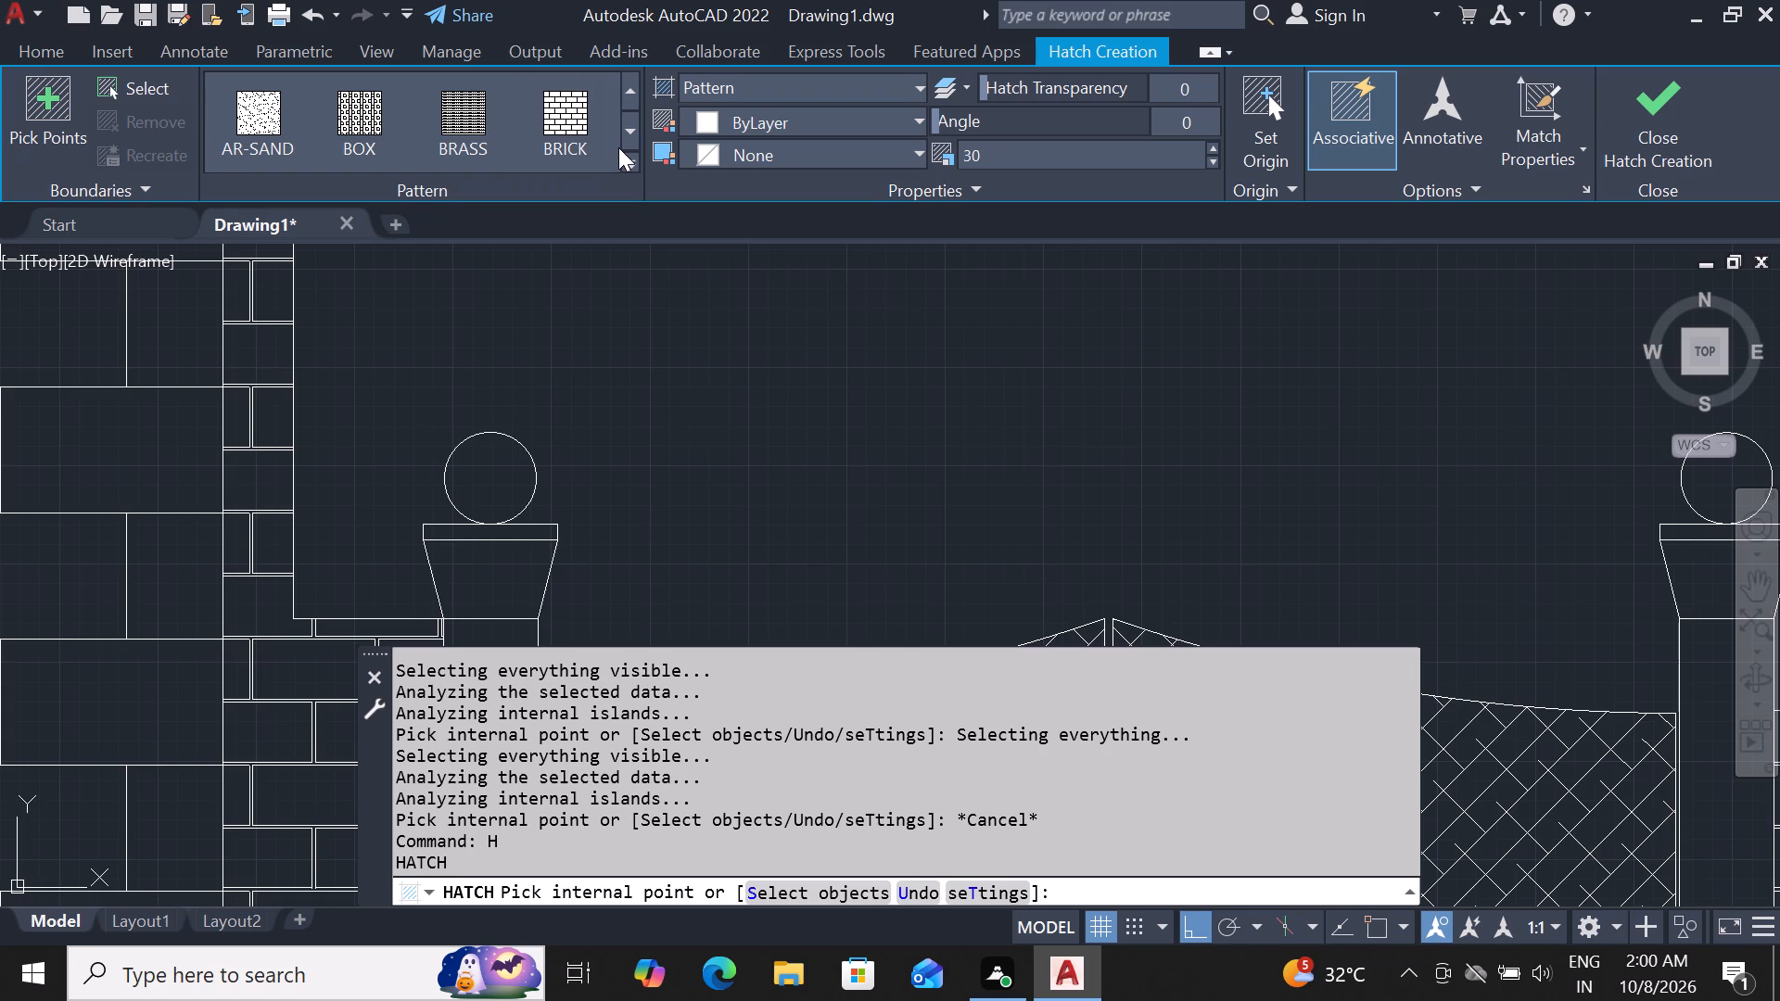
{"action": "scroll", "coordinate": [663, 409], "scroll_direction": "down", "scroll_amount": 2}
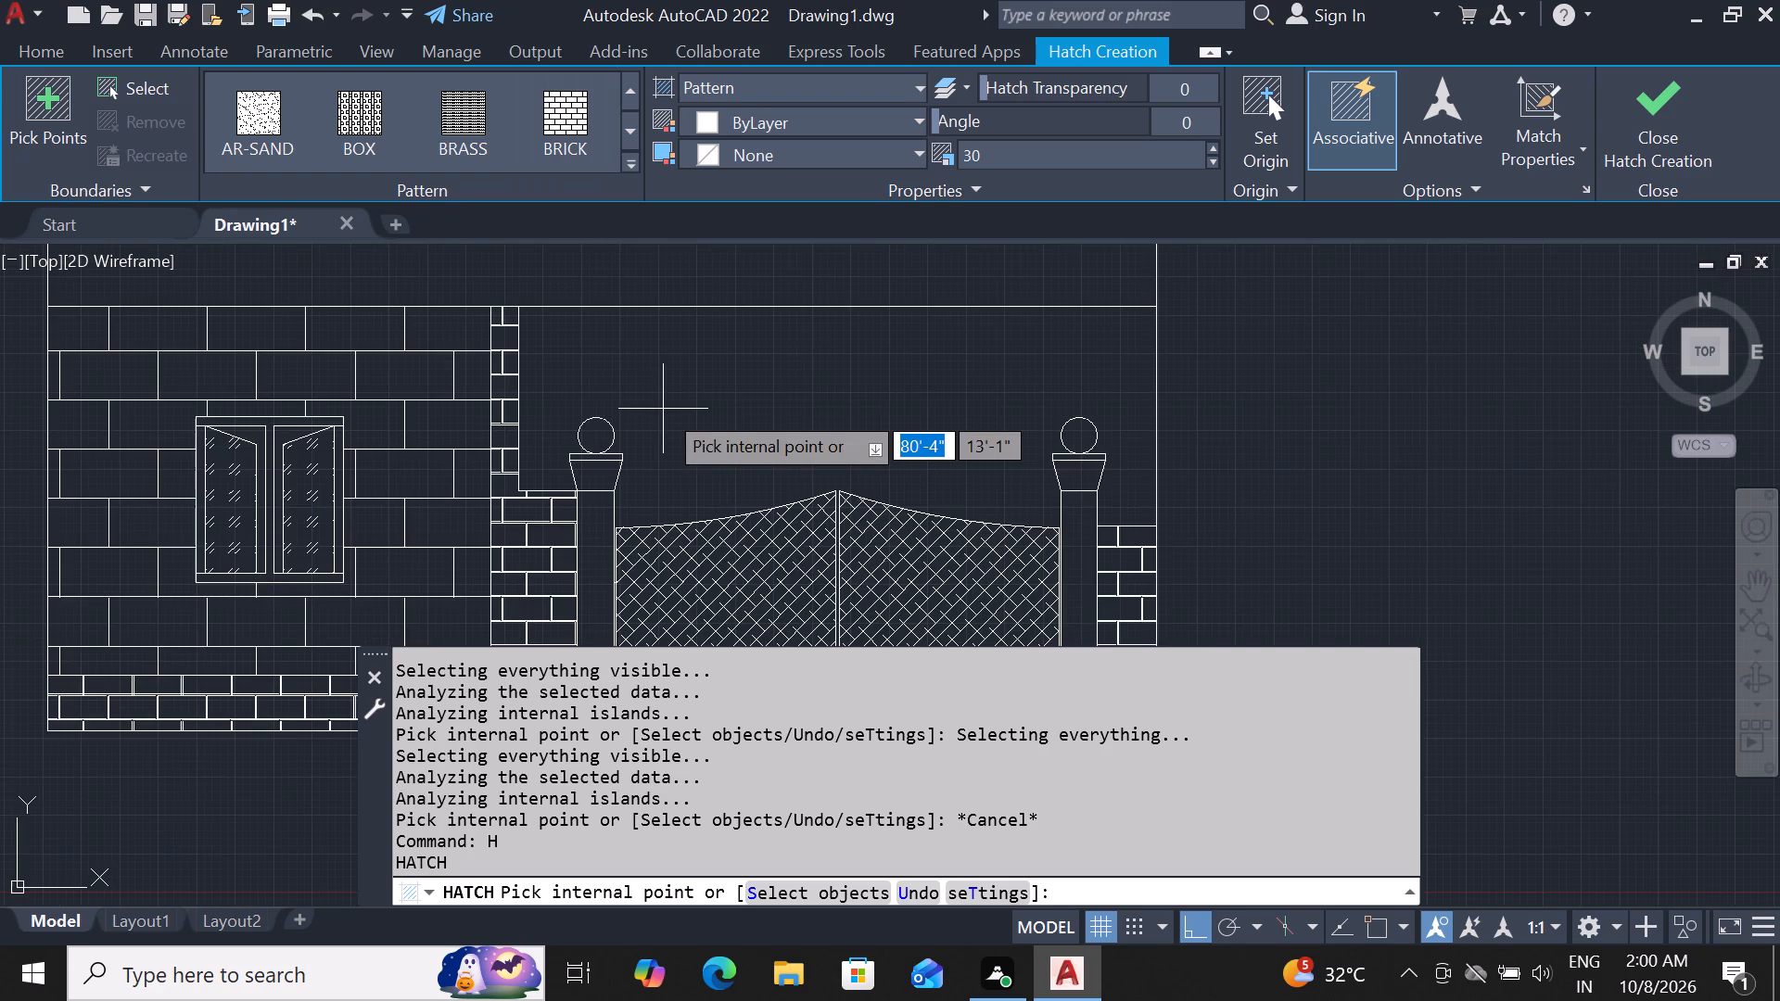
{"action": "scroll", "coordinate": [661, 397], "scroll_direction": "down", "scroll_amount": 2}
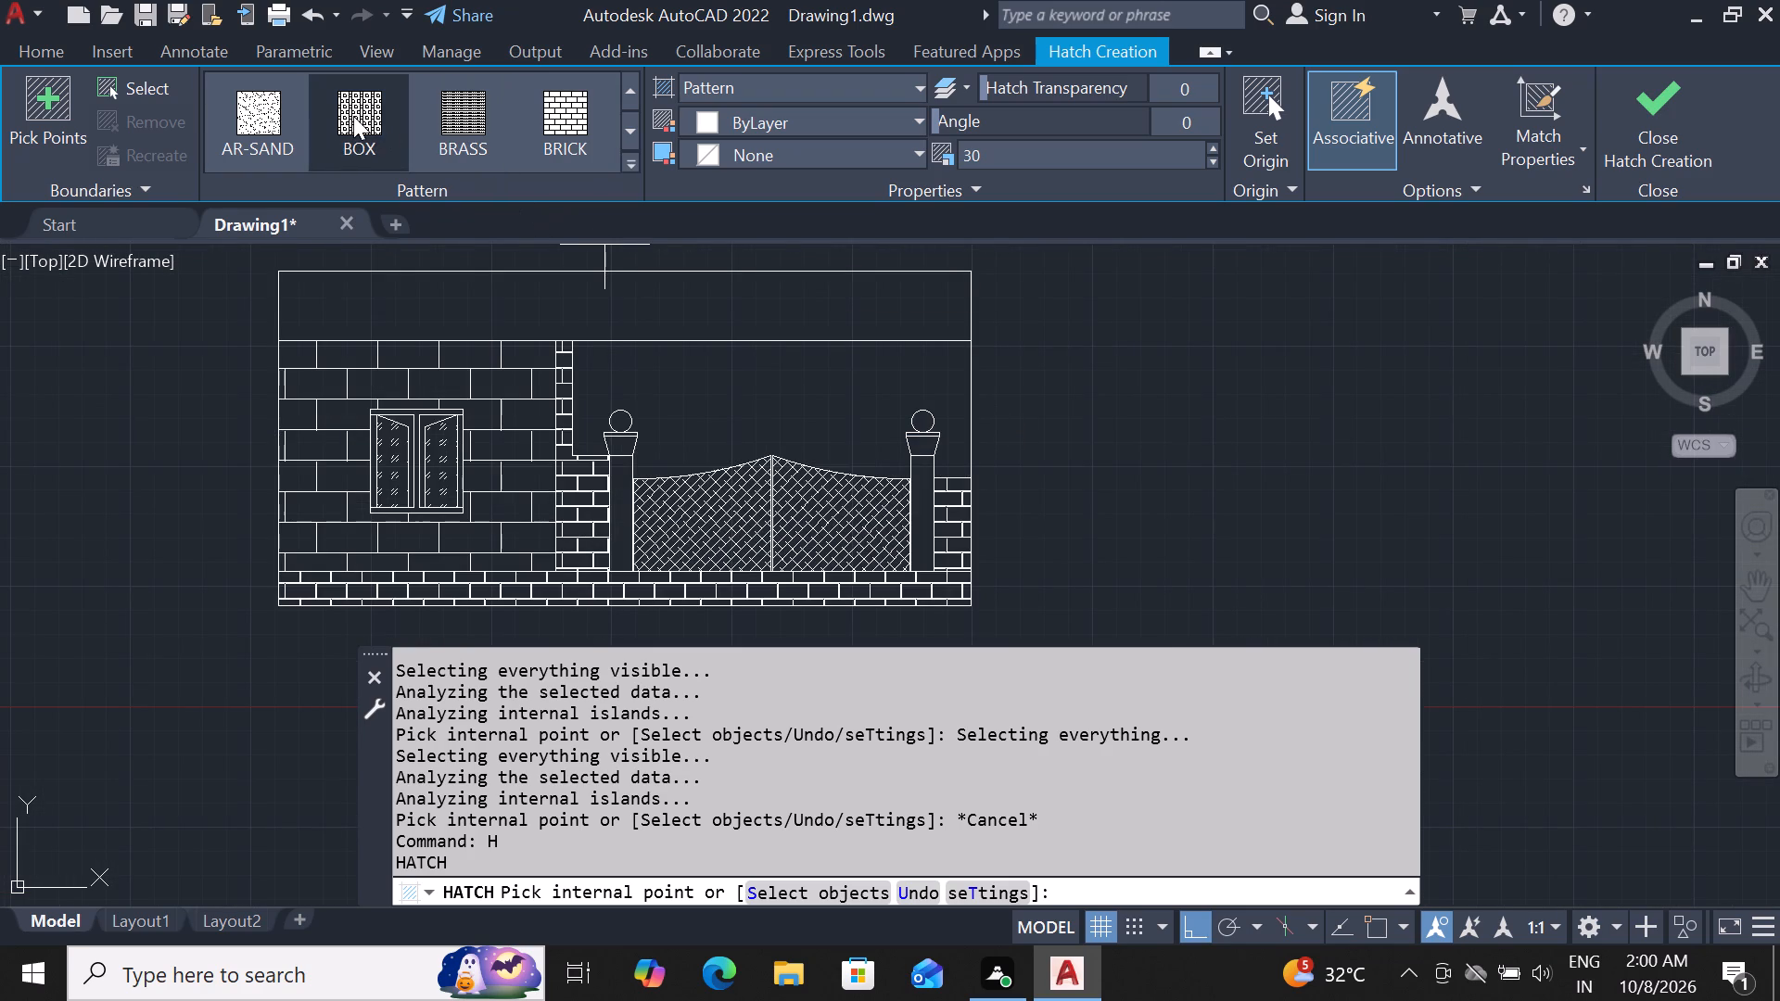
{"action": "scroll", "coordinate": [353, 116], "scroll_direction": "up", "scroll_amount": 1}
{"action": "scroll", "coordinate": [353, 116], "scroll_direction": "down", "scroll_amount": 1}
{"action": "left_click", "coordinate": [616, 136]}
{"action": "left_click", "coordinate": [627, 133]}
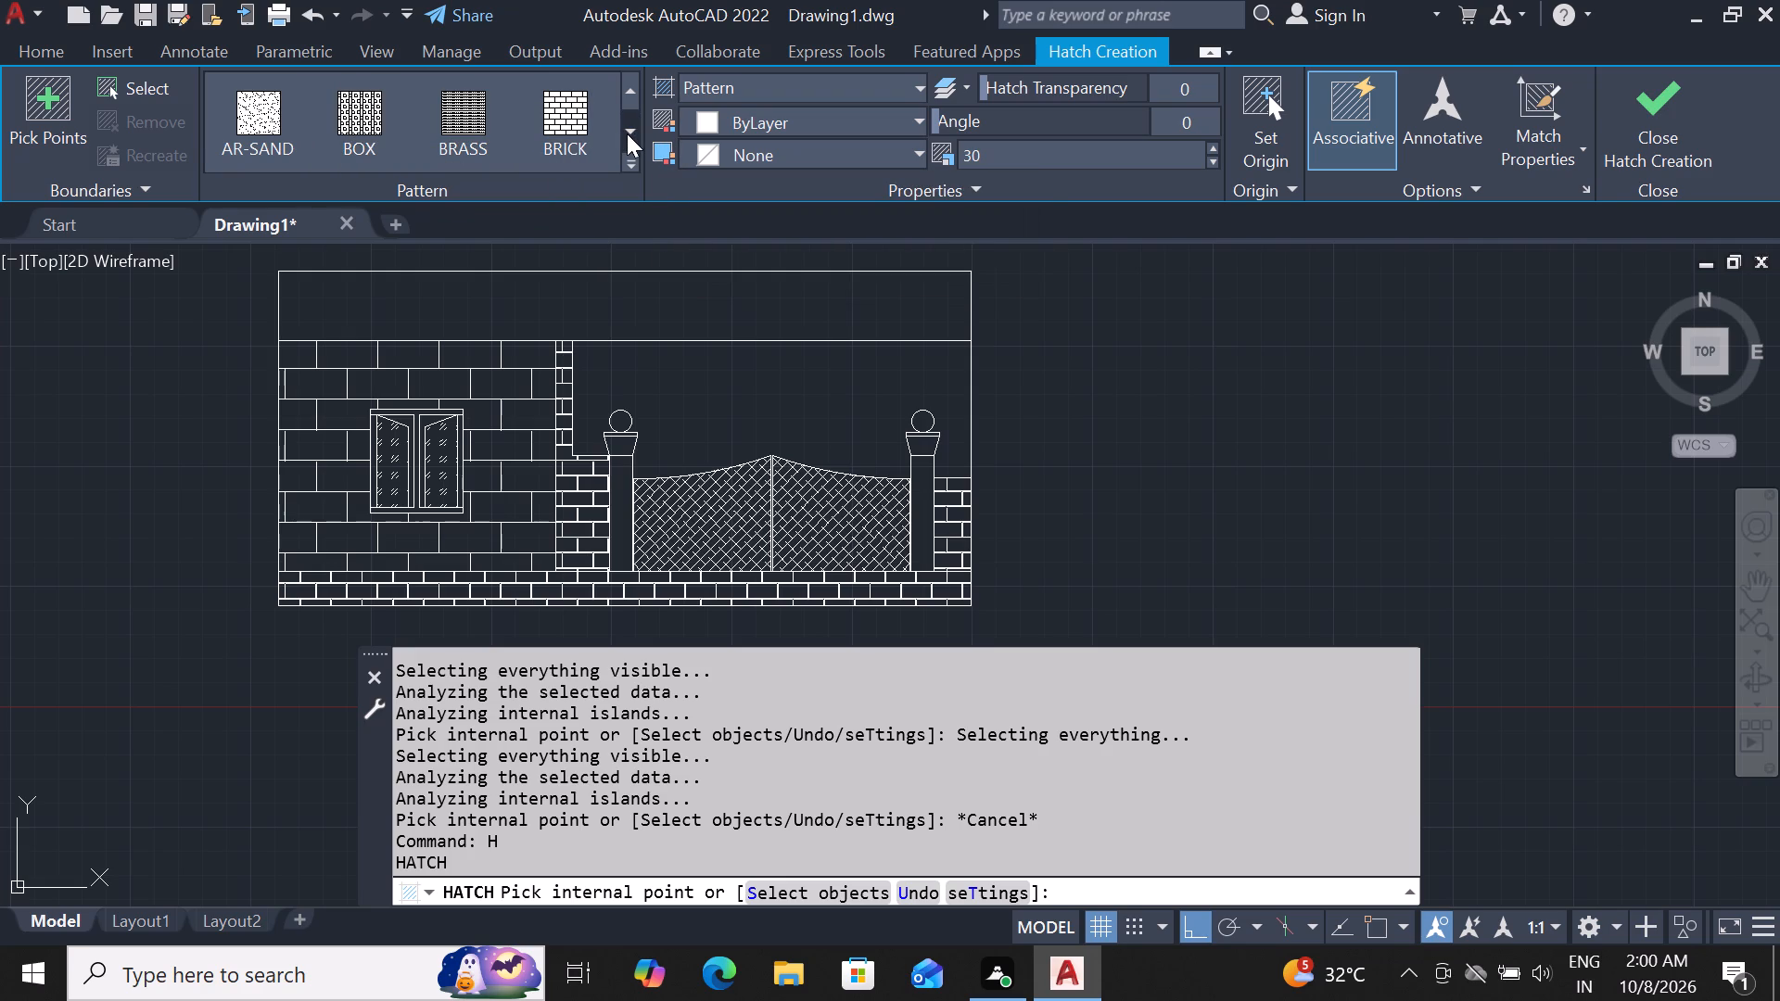
{"action": "left_click", "coordinate": [627, 133]}
{"action": "left_click", "coordinate": [627, 133]}
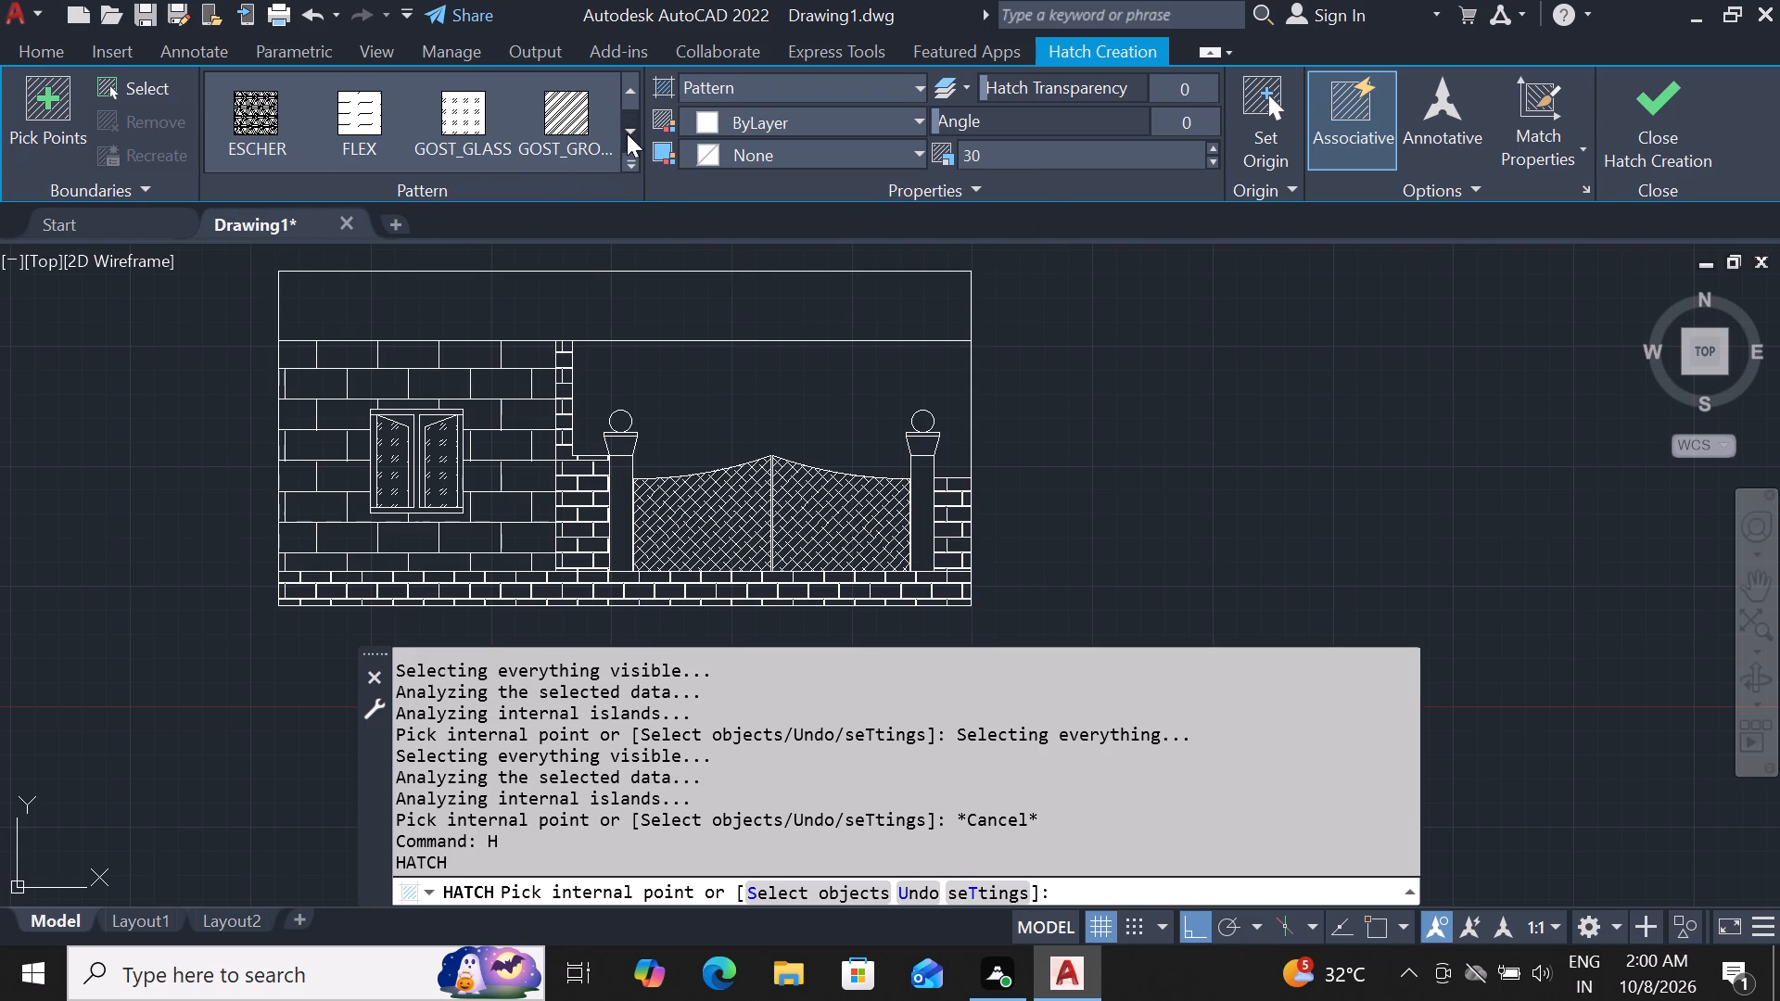
{"action": "left_click", "coordinate": [626, 93]}
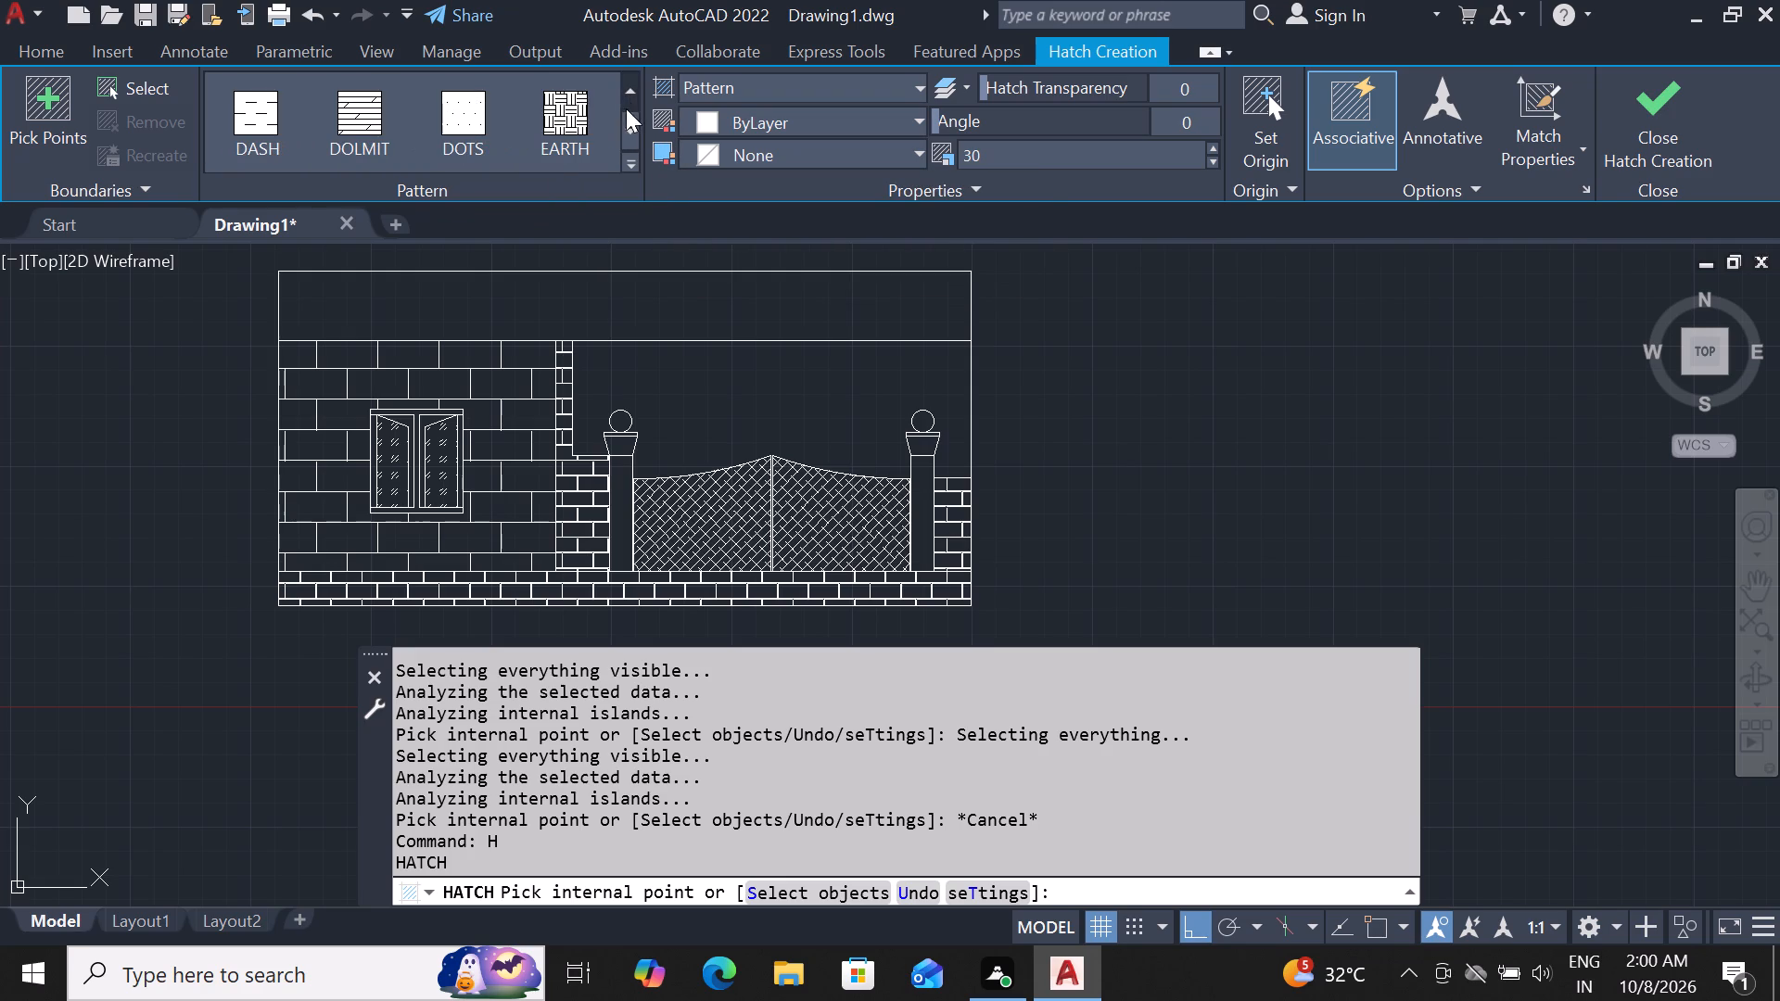
{"action": "left_click", "coordinate": [626, 134]}
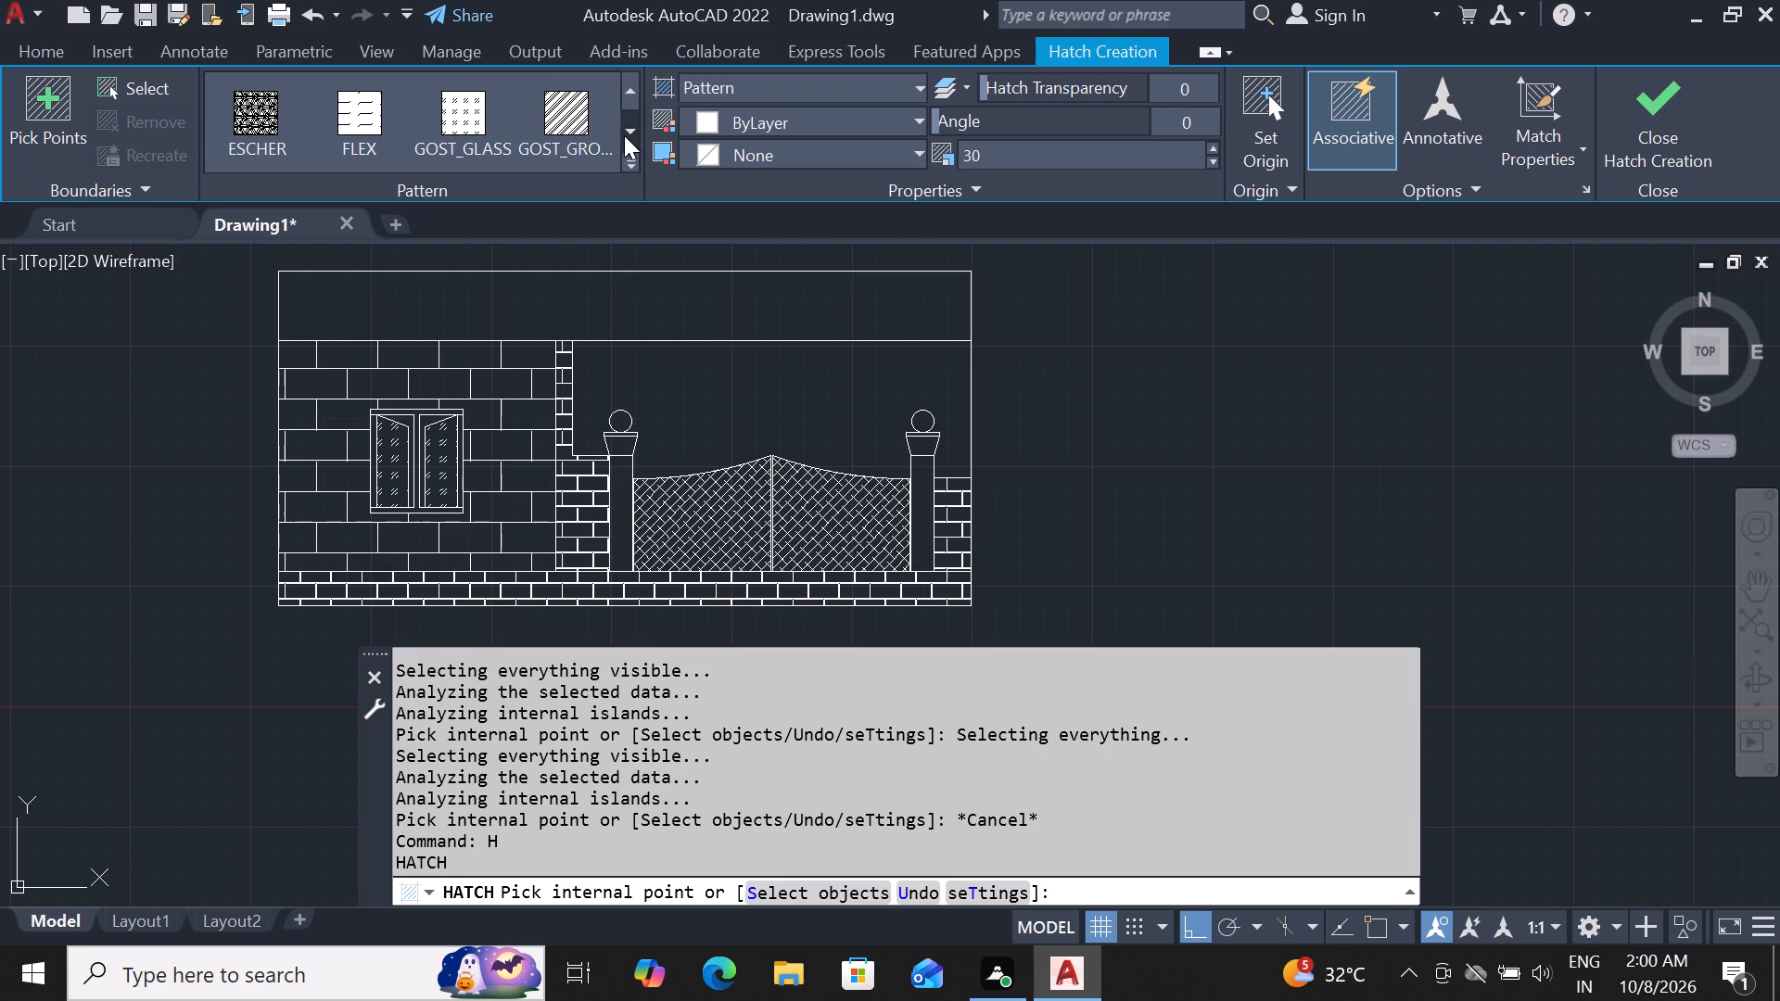
{"action": "left_click", "coordinate": [624, 135]}
{"action": "triple_click", "coordinate": [624, 135]}
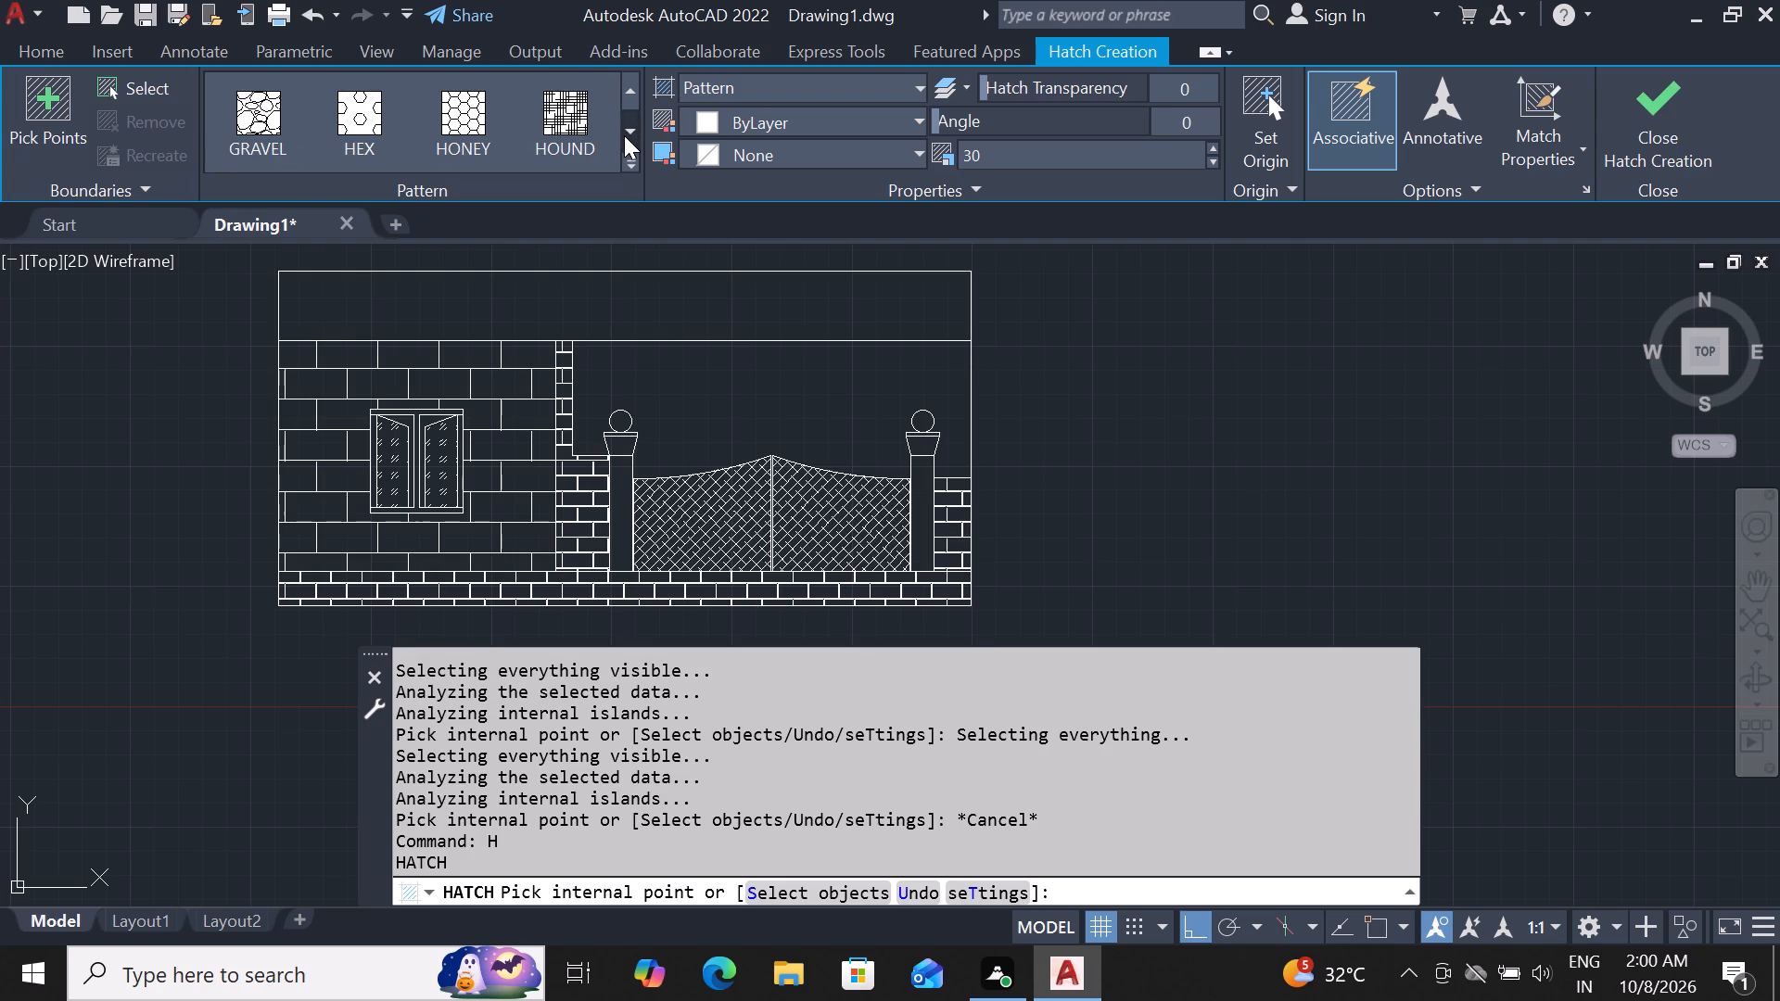
{"action": "left_click", "coordinate": [377, 115]}
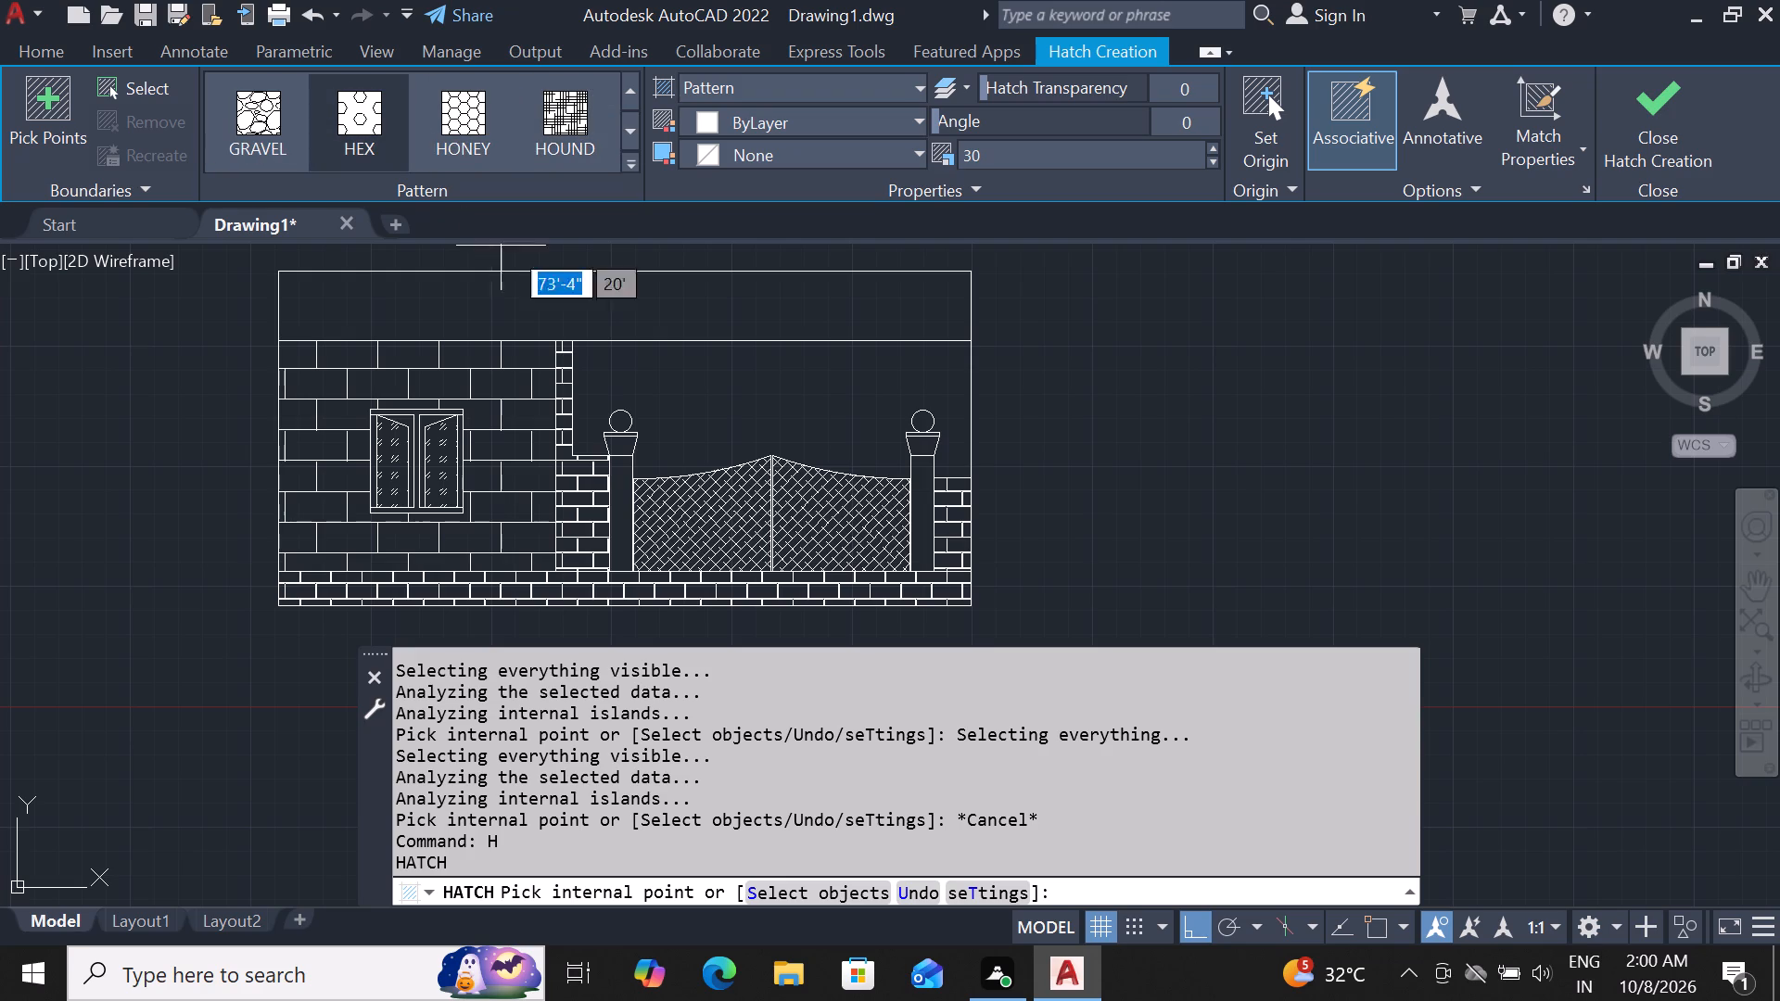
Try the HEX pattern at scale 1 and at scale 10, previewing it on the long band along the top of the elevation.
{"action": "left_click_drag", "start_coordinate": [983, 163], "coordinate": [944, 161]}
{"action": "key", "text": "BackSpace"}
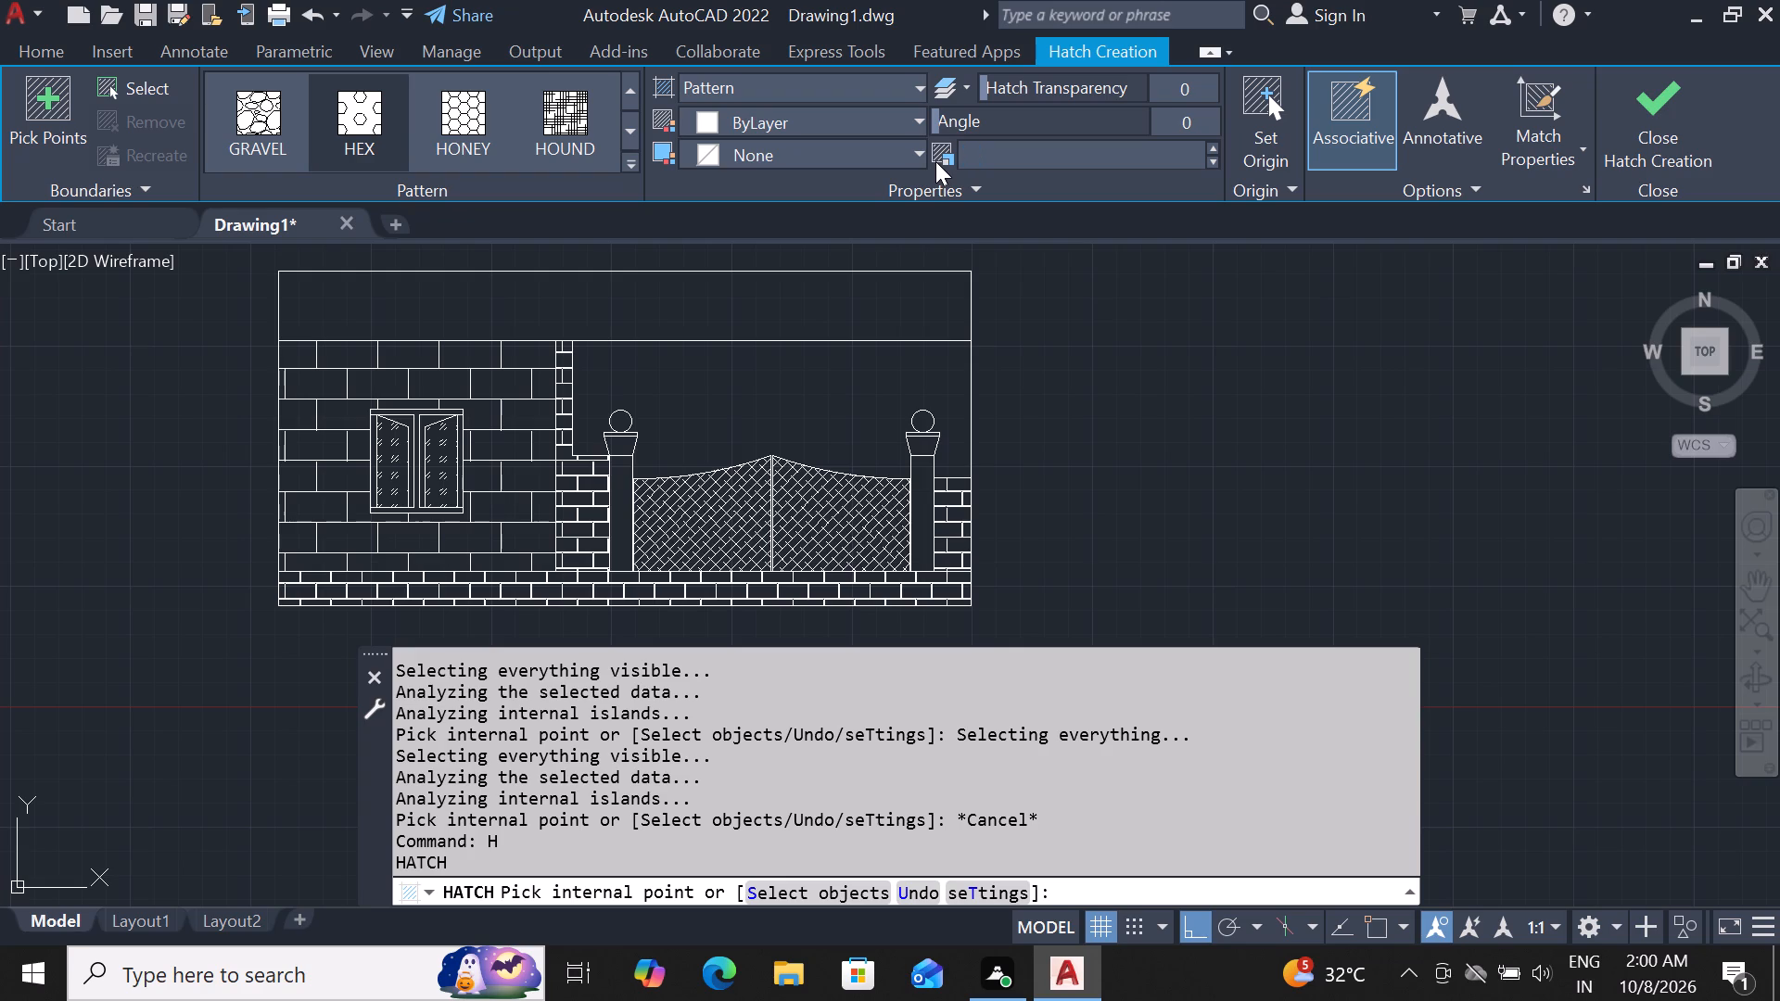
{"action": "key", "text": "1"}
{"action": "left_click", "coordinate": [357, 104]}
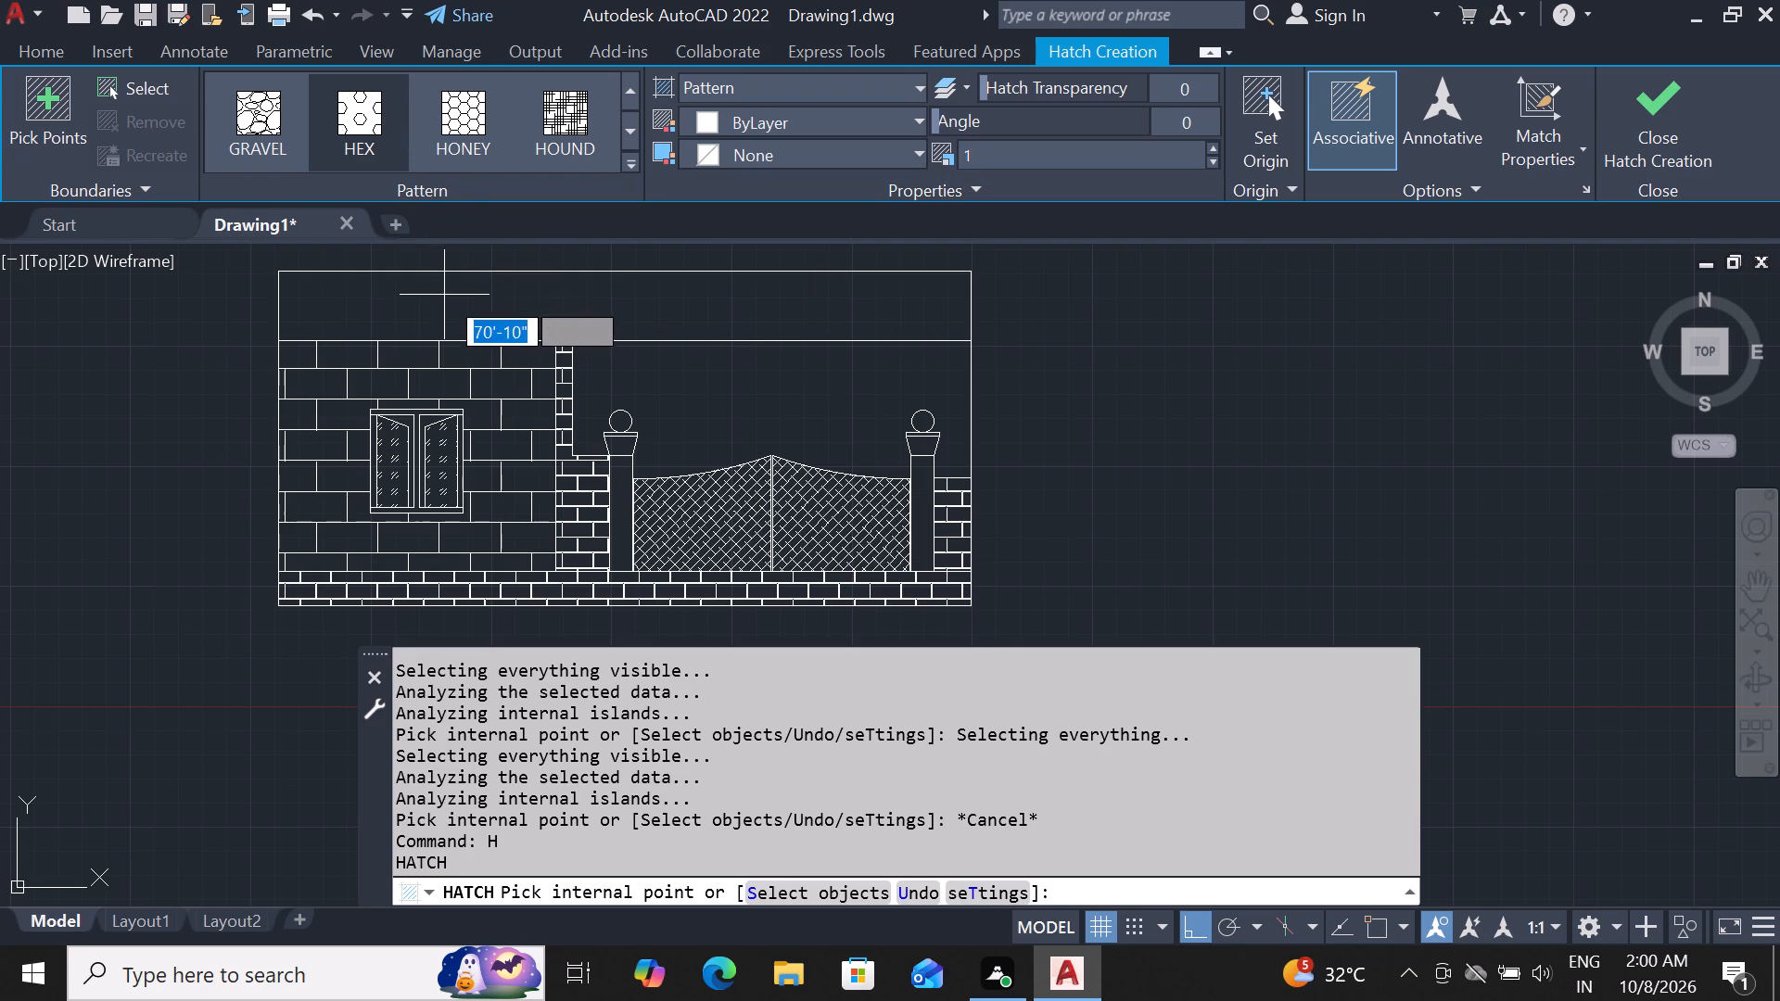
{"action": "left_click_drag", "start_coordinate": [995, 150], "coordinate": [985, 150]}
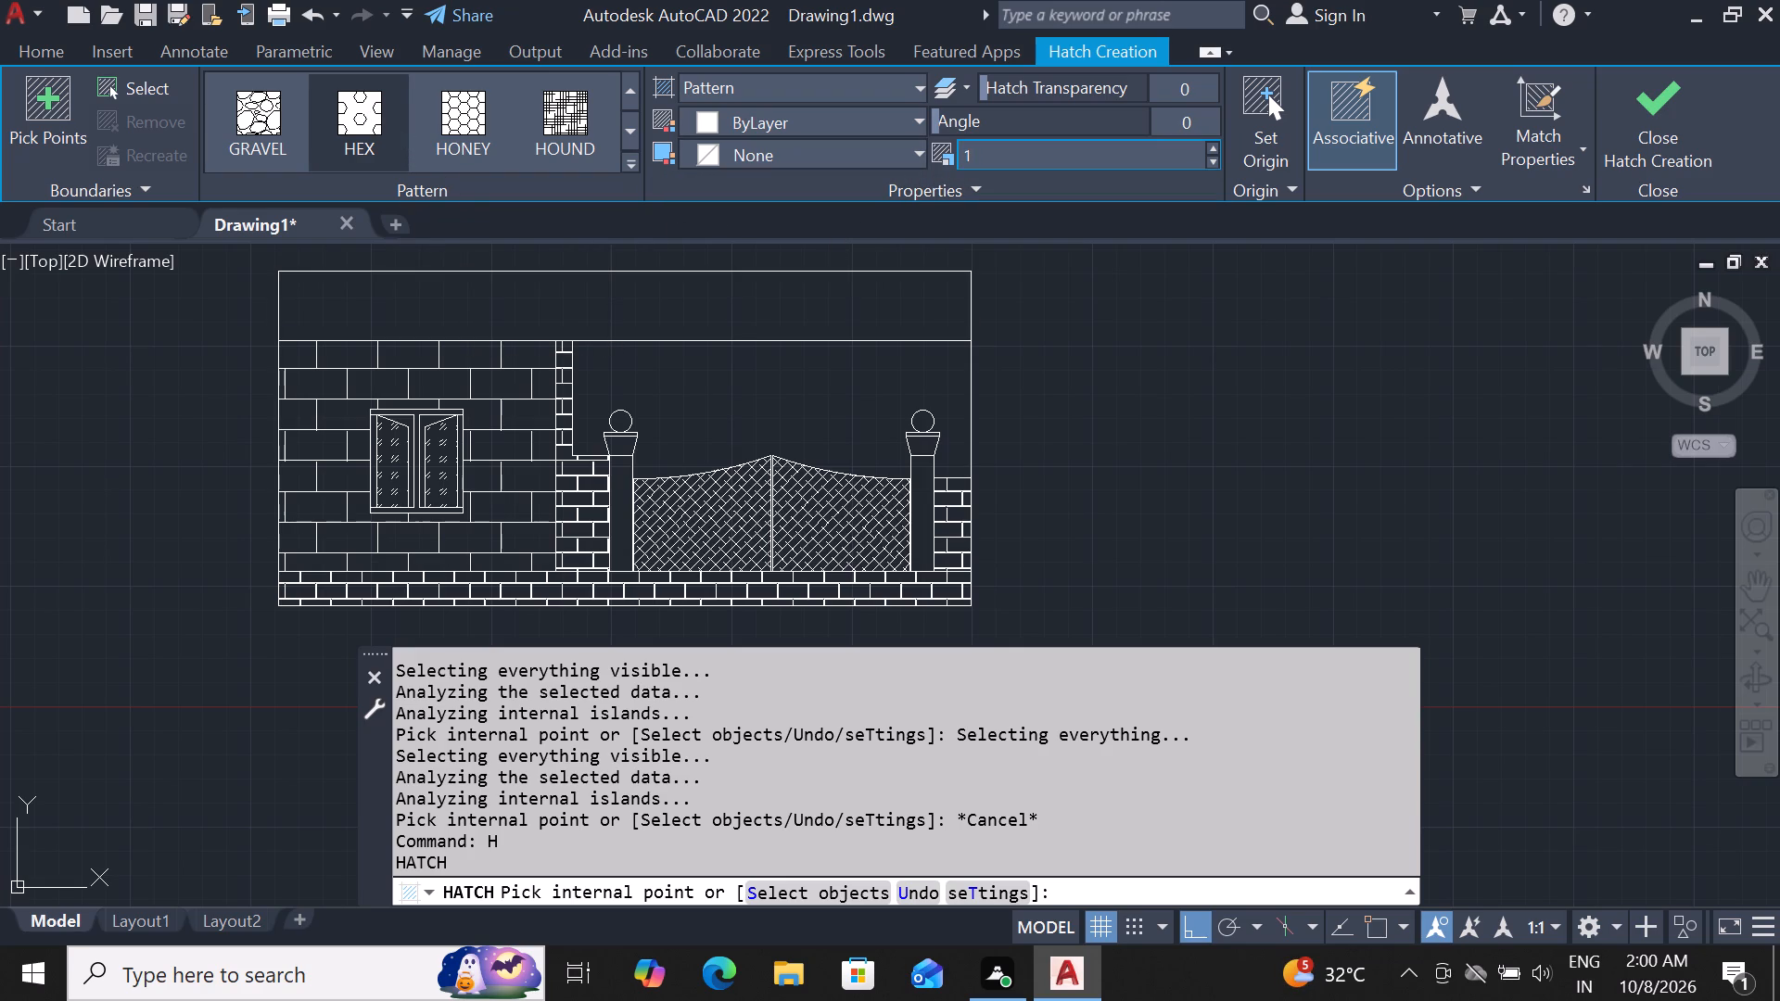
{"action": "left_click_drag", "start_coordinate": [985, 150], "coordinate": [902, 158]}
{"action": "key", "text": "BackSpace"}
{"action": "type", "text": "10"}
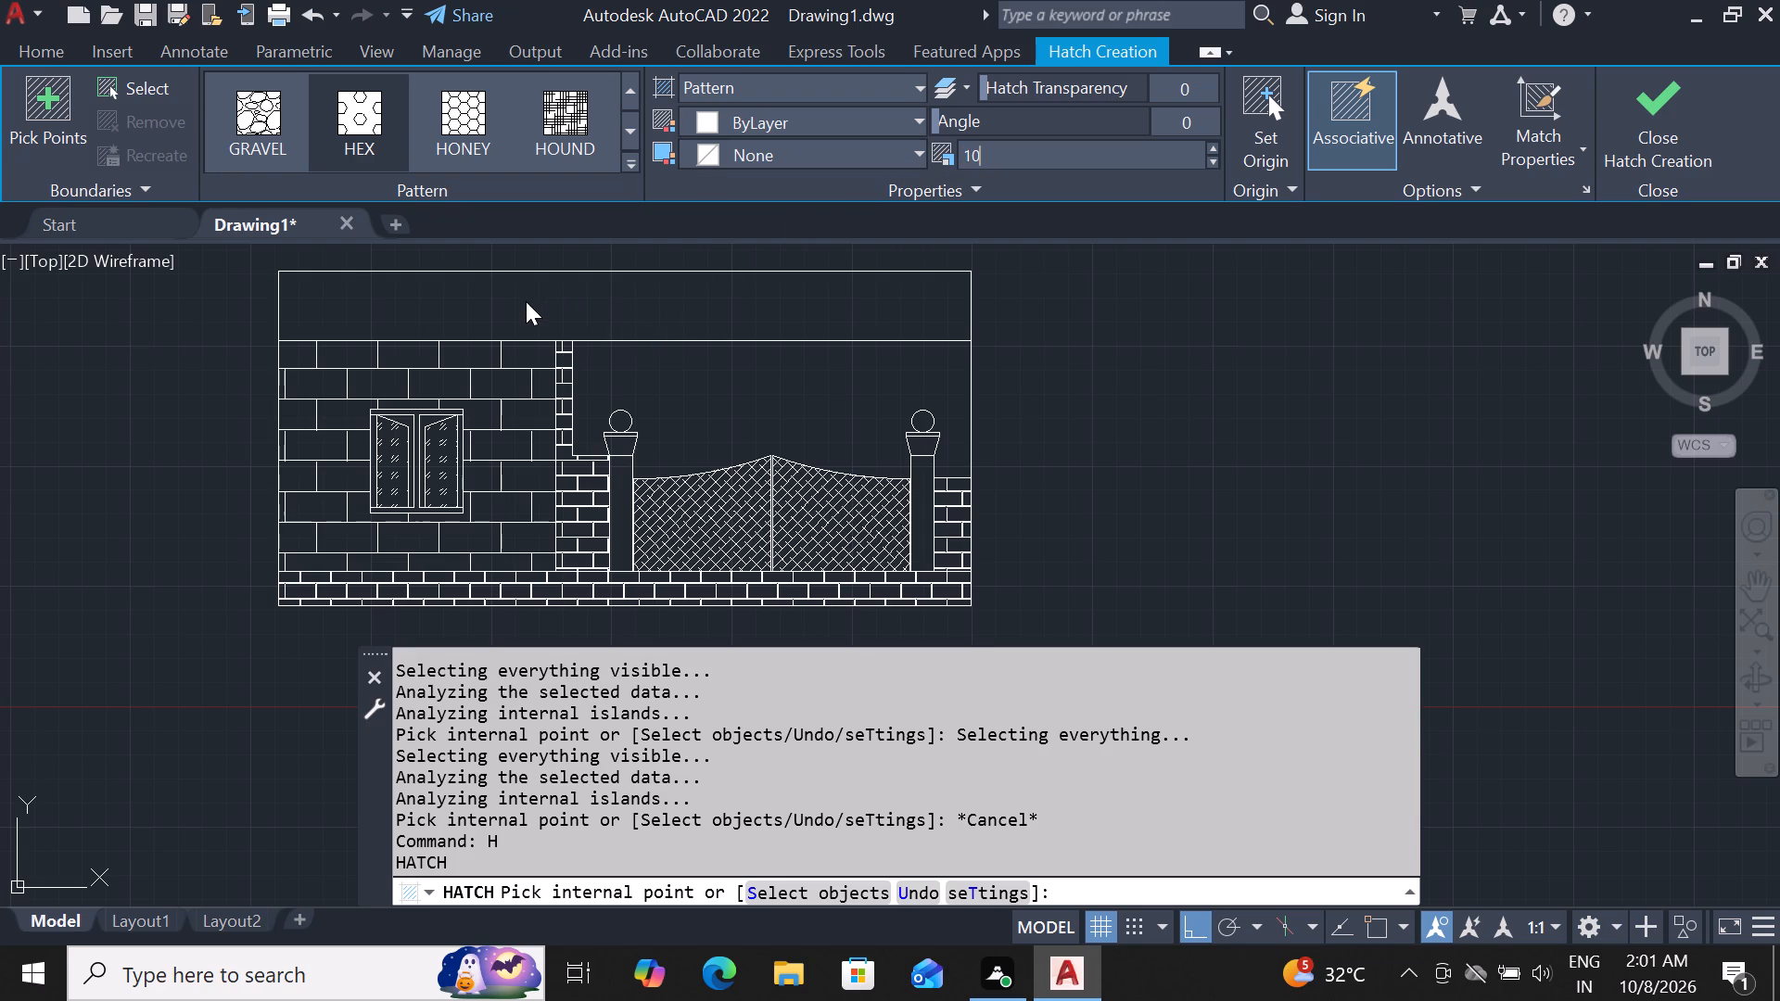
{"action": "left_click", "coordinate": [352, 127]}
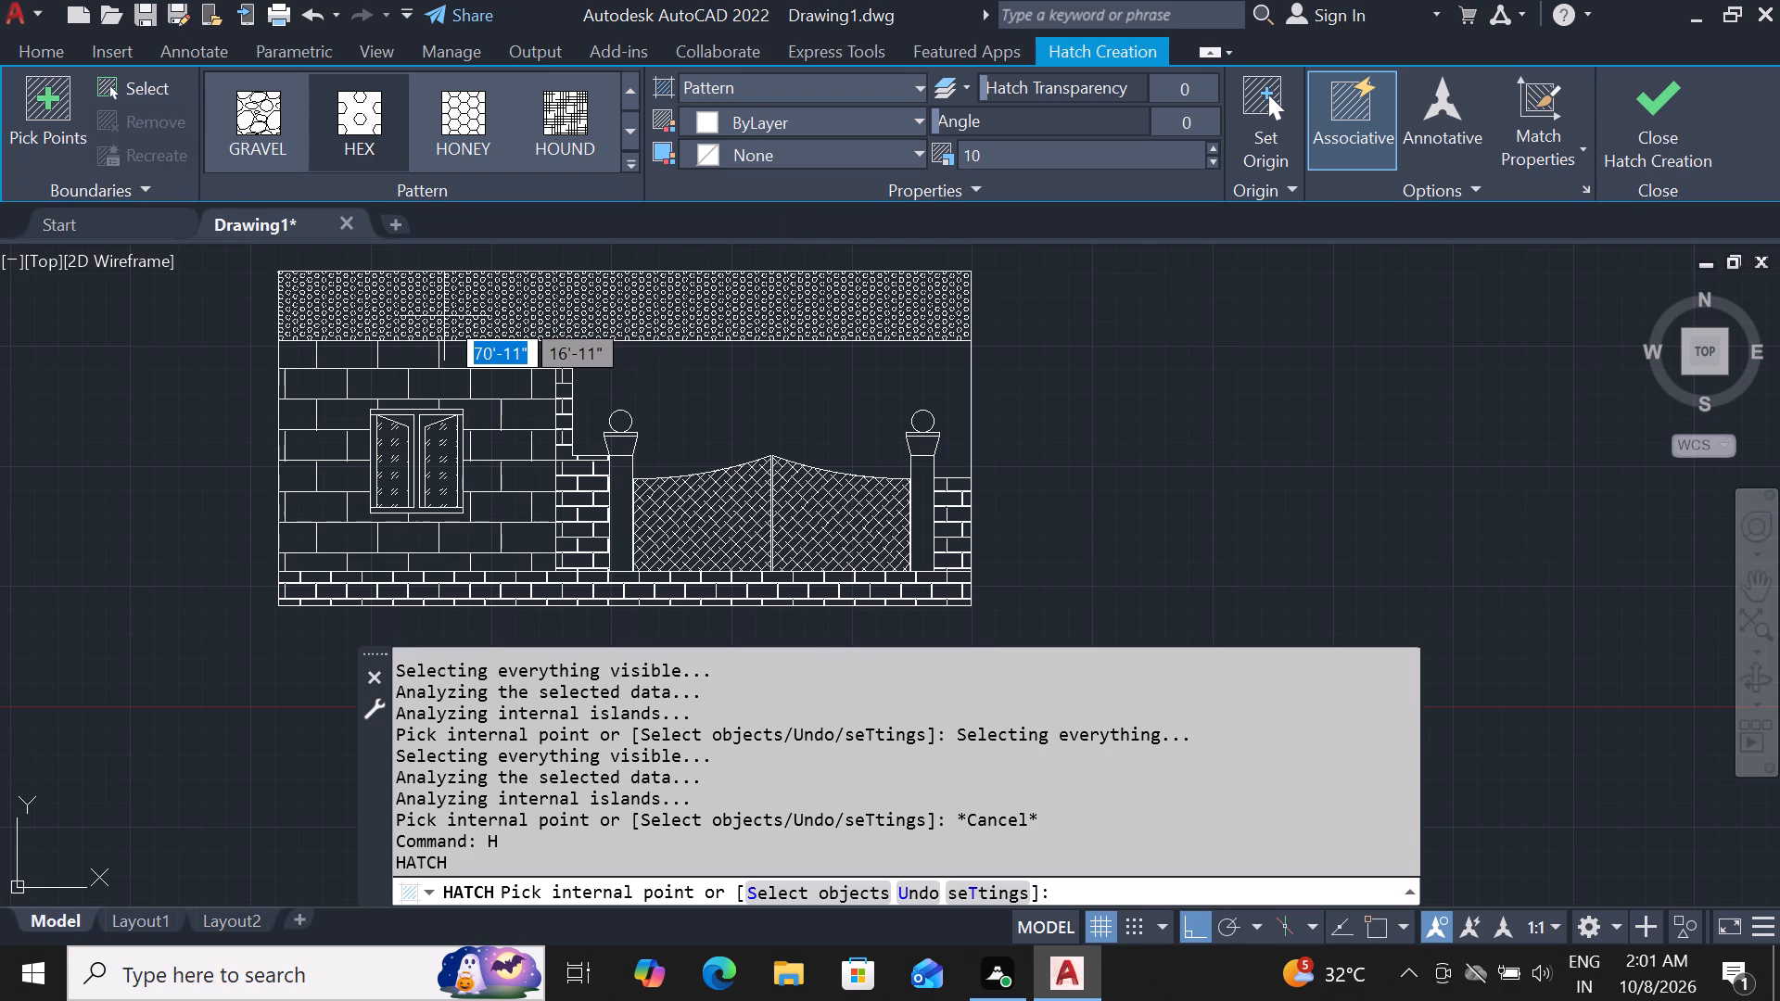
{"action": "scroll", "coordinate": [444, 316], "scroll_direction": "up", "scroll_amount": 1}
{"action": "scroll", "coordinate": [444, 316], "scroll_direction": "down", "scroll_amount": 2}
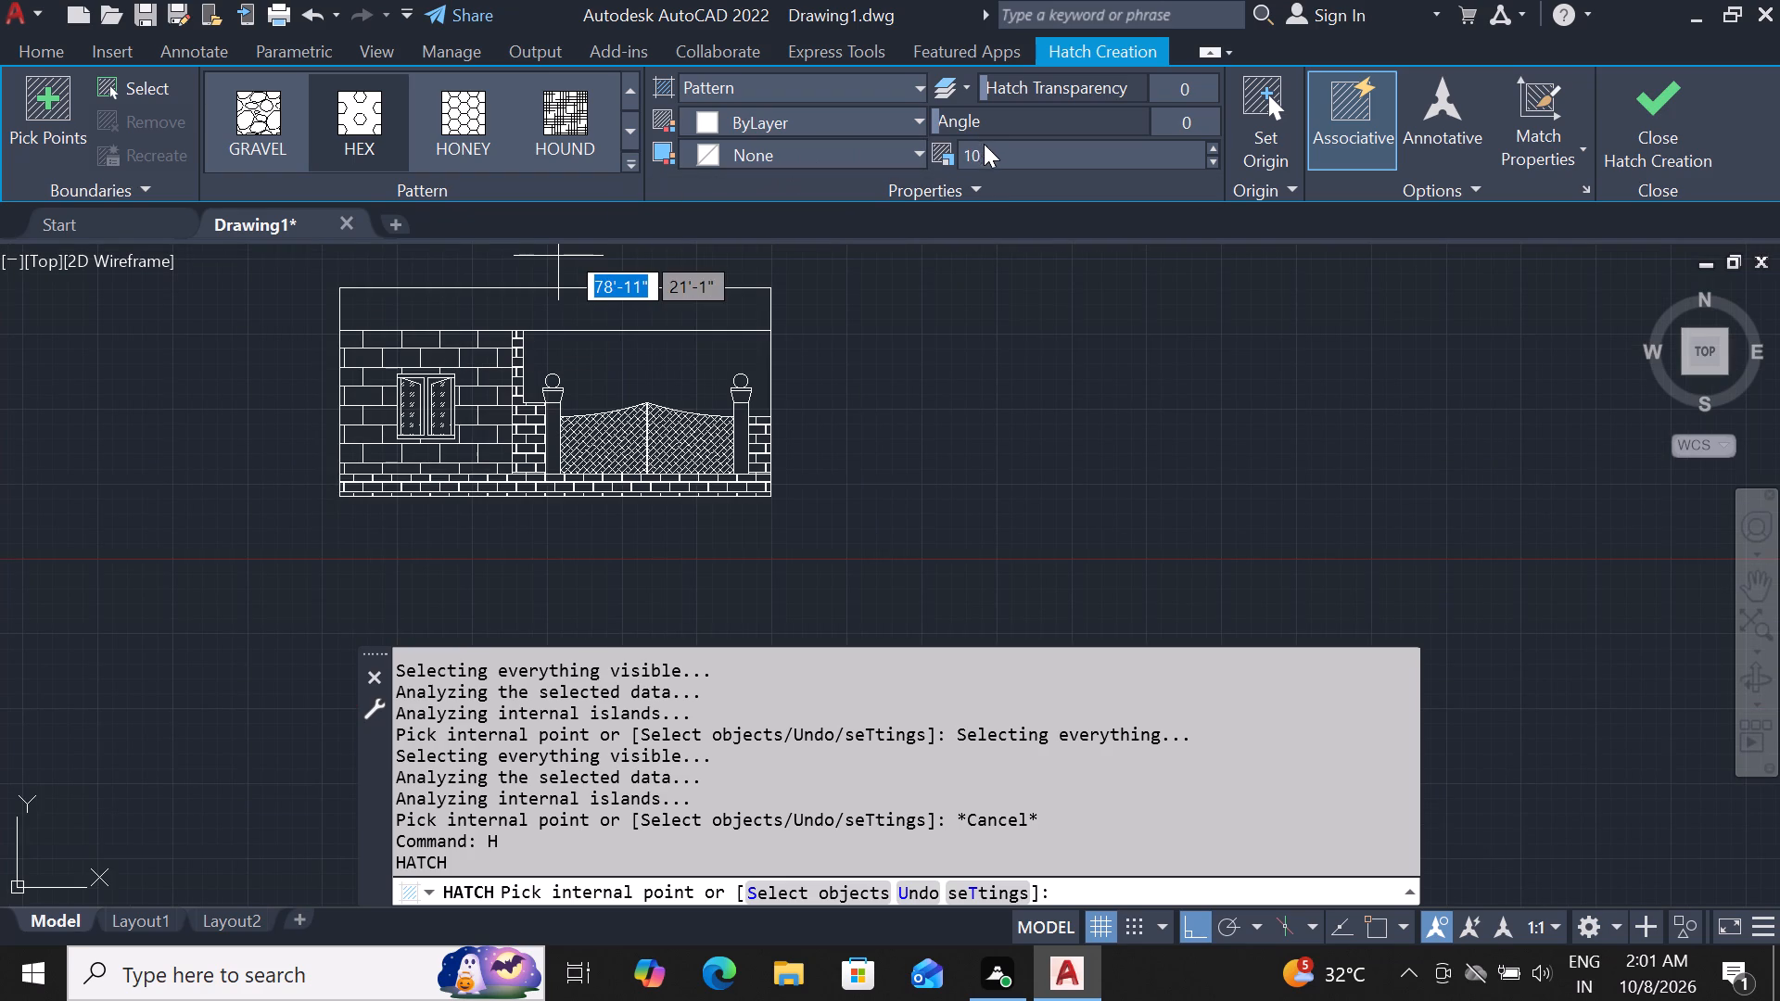
Hatch the long band along the top of the elevation with the HEX pattern at scale 19.
{"action": "left_click_drag", "start_coordinate": [985, 152], "coordinate": [924, 166]}
{"action": "key", "text": "BackSpace"}
{"action": "key", "text": "1"}
{"action": "key", "text": "9"}
{"action": "left_click", "coordinate": [333, 115]}
{"action": "left_click", "coordinate": [355, 115]}
{"action": "left_click", "coordinate": [573, 322]}
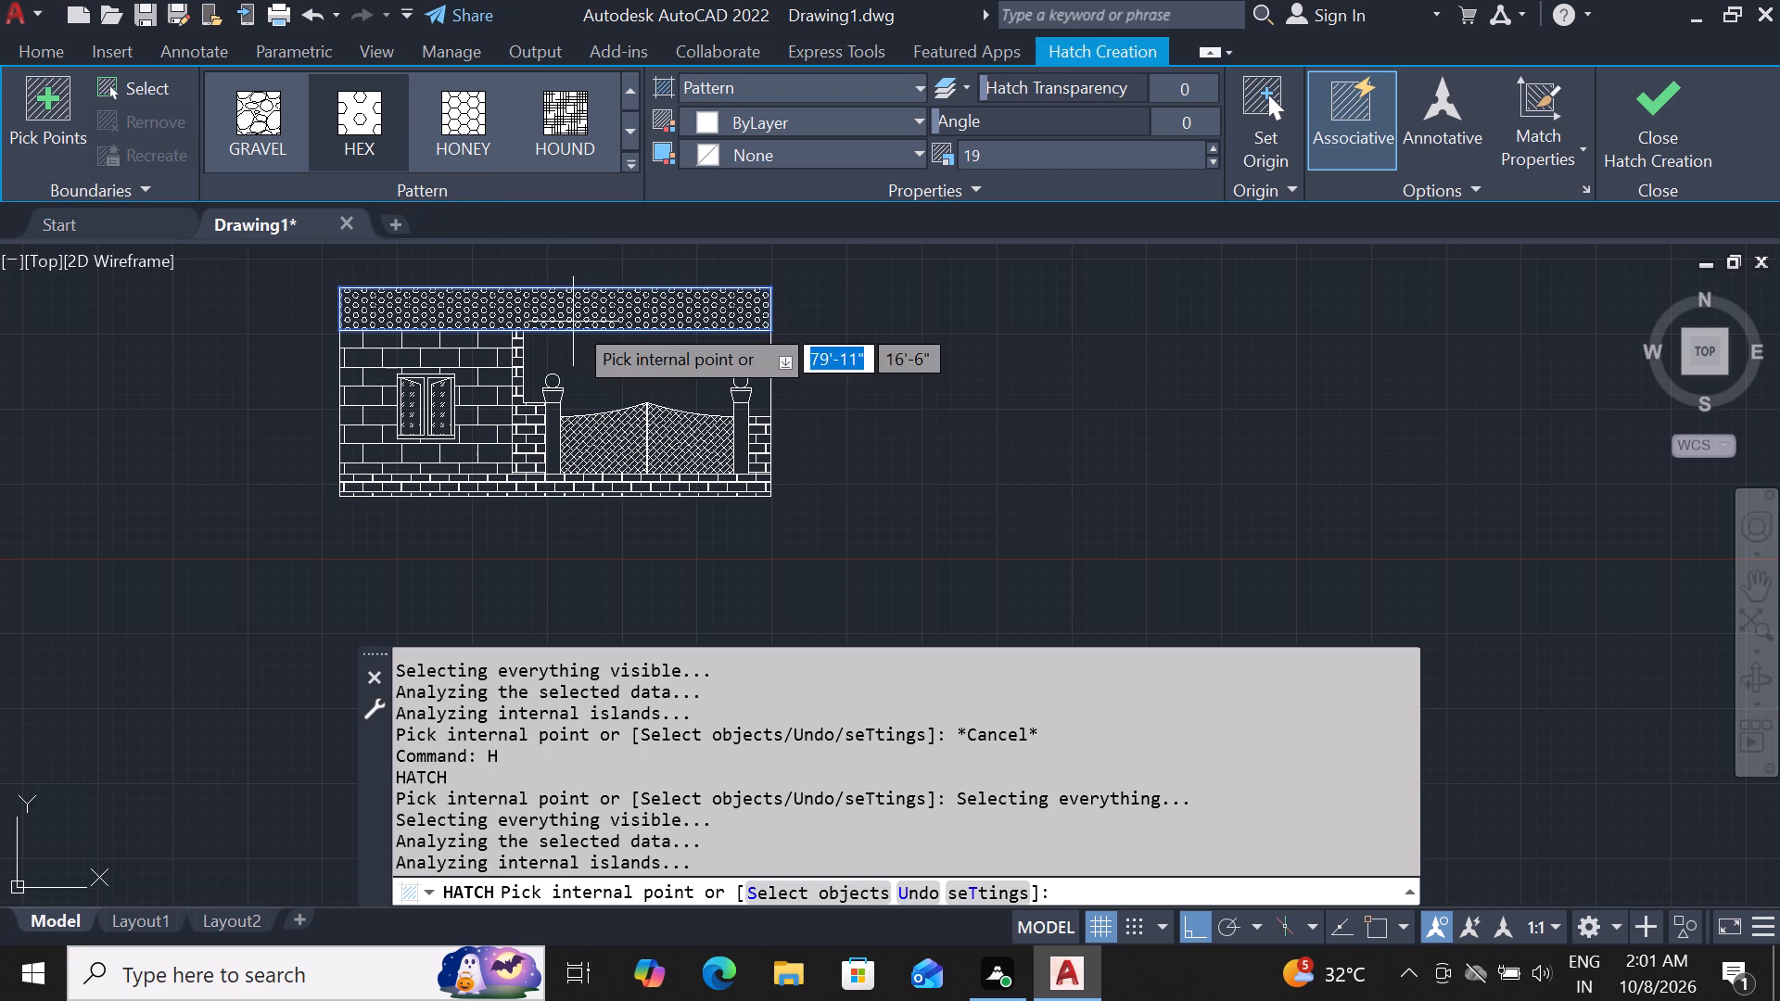
{"action": "key", "text": "Escape"}
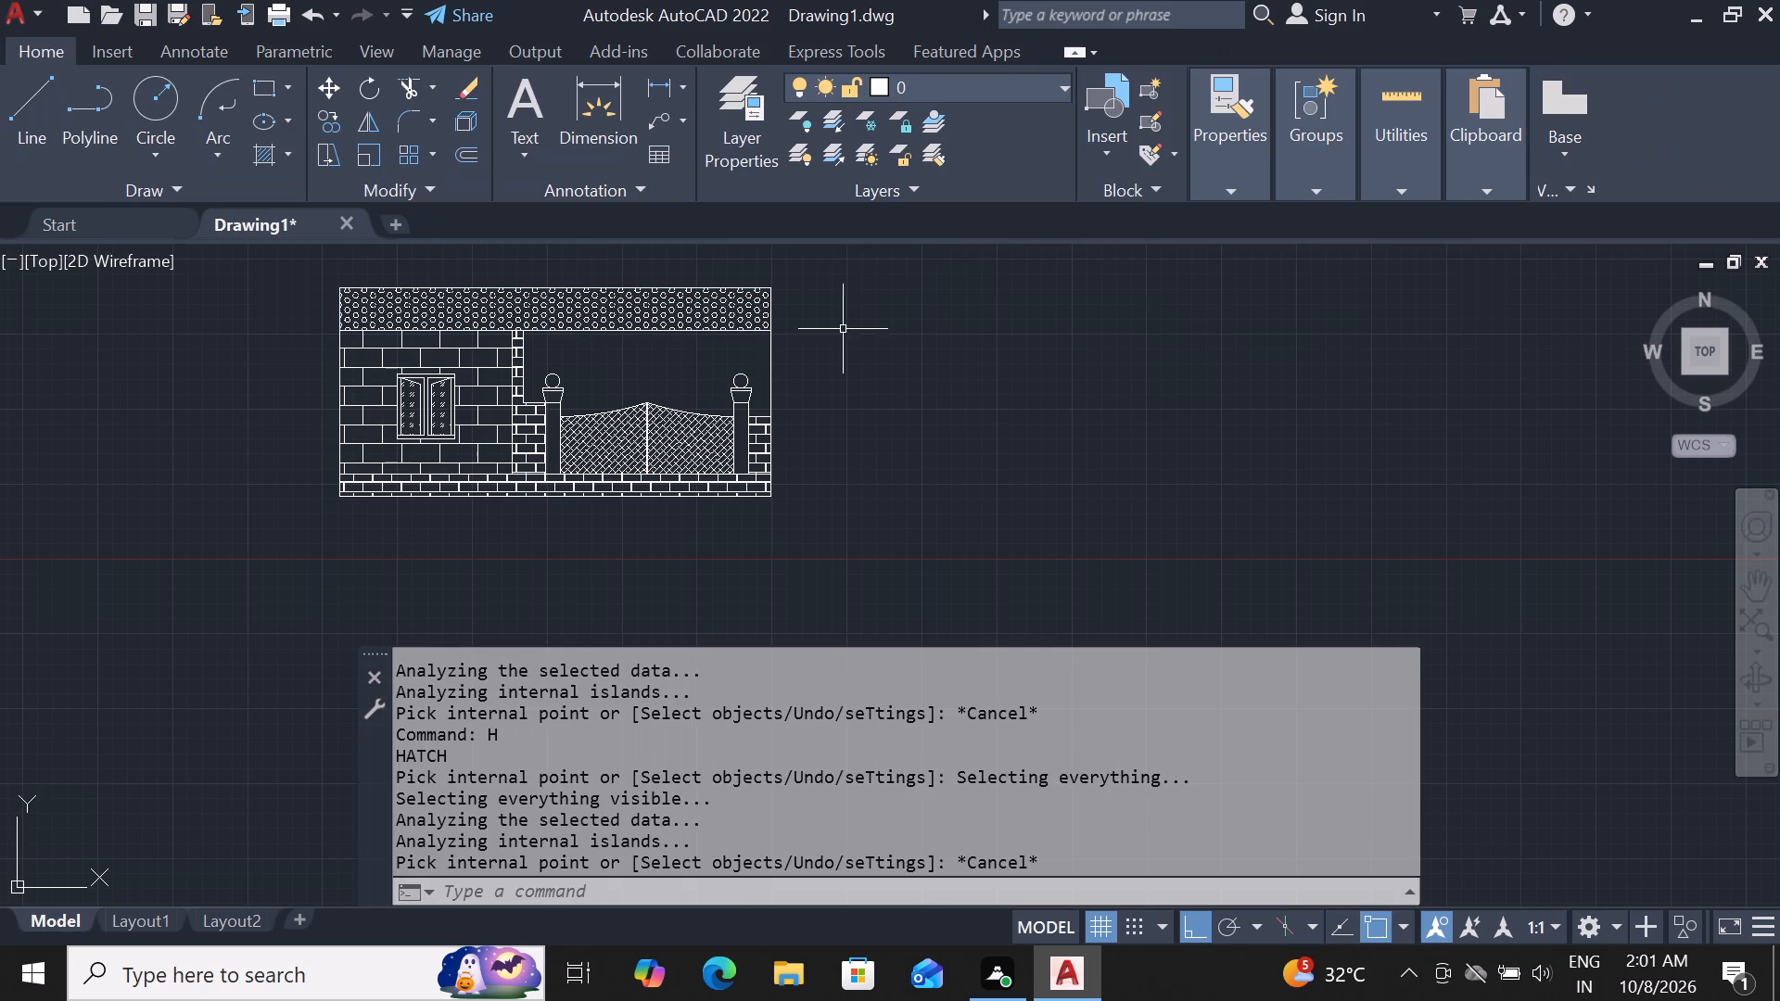
Look over the hatched elevation and examine the section drawing beside it, including its walls, doors and footings.
{"action": "scroll", "coordinate": [515, 352], "scroll_direction": "down", "scroll_amount": 2}
{"action": "scroll", "coordinate": [451, 361], "scroll_direction": "up", "scroll_amount": 2}
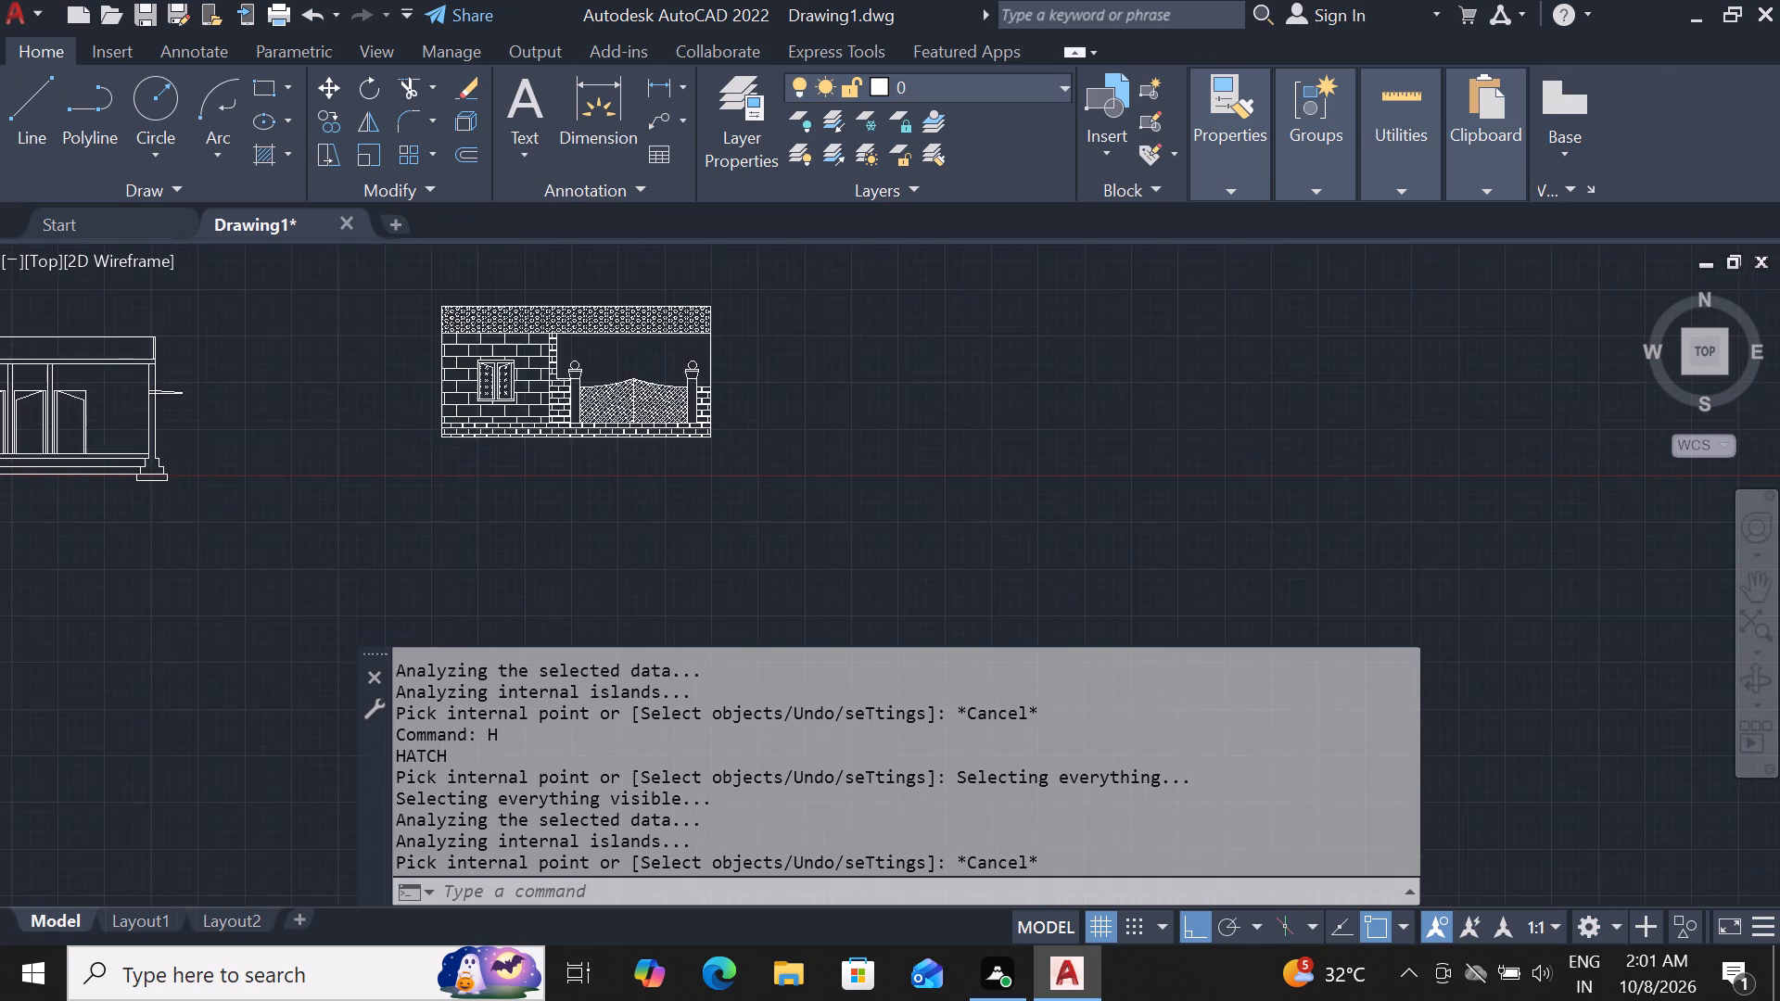
{"action": "scroll", "coordinate": [601, 355], "scroll_direction": "down", "scroll_amount": 1}
{"action": "scroll", "coordinate": [688, 350], "scroll_direction": "up", "scroll_amount": 3}
{"action": "scroll", "coordinate": [717, 364], "scroll_direction": "down", "scroll_amount": 2}
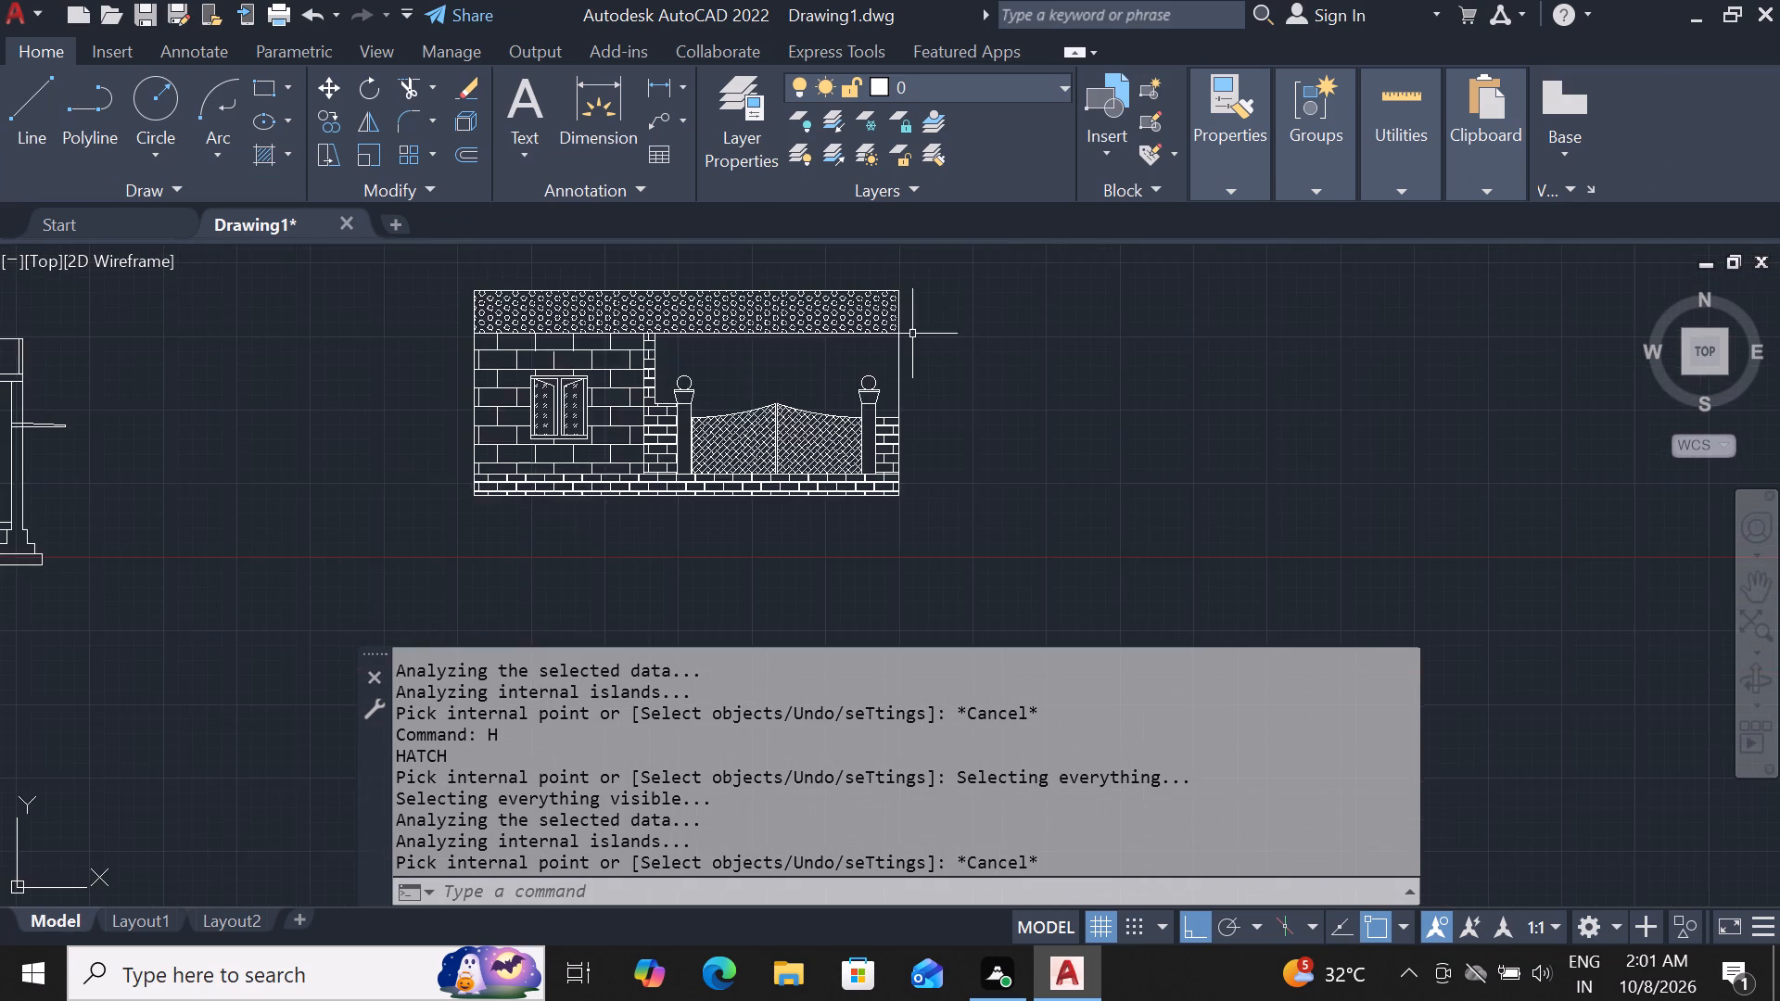
{"action": "scroll", "coordinate": [912, 334], "scroll_direction": "down", "scroll_amount": 1}
{"action": "scroll", "coordinate": [703, 374], "scroll_direction": "down", "scroll_amount": 1}
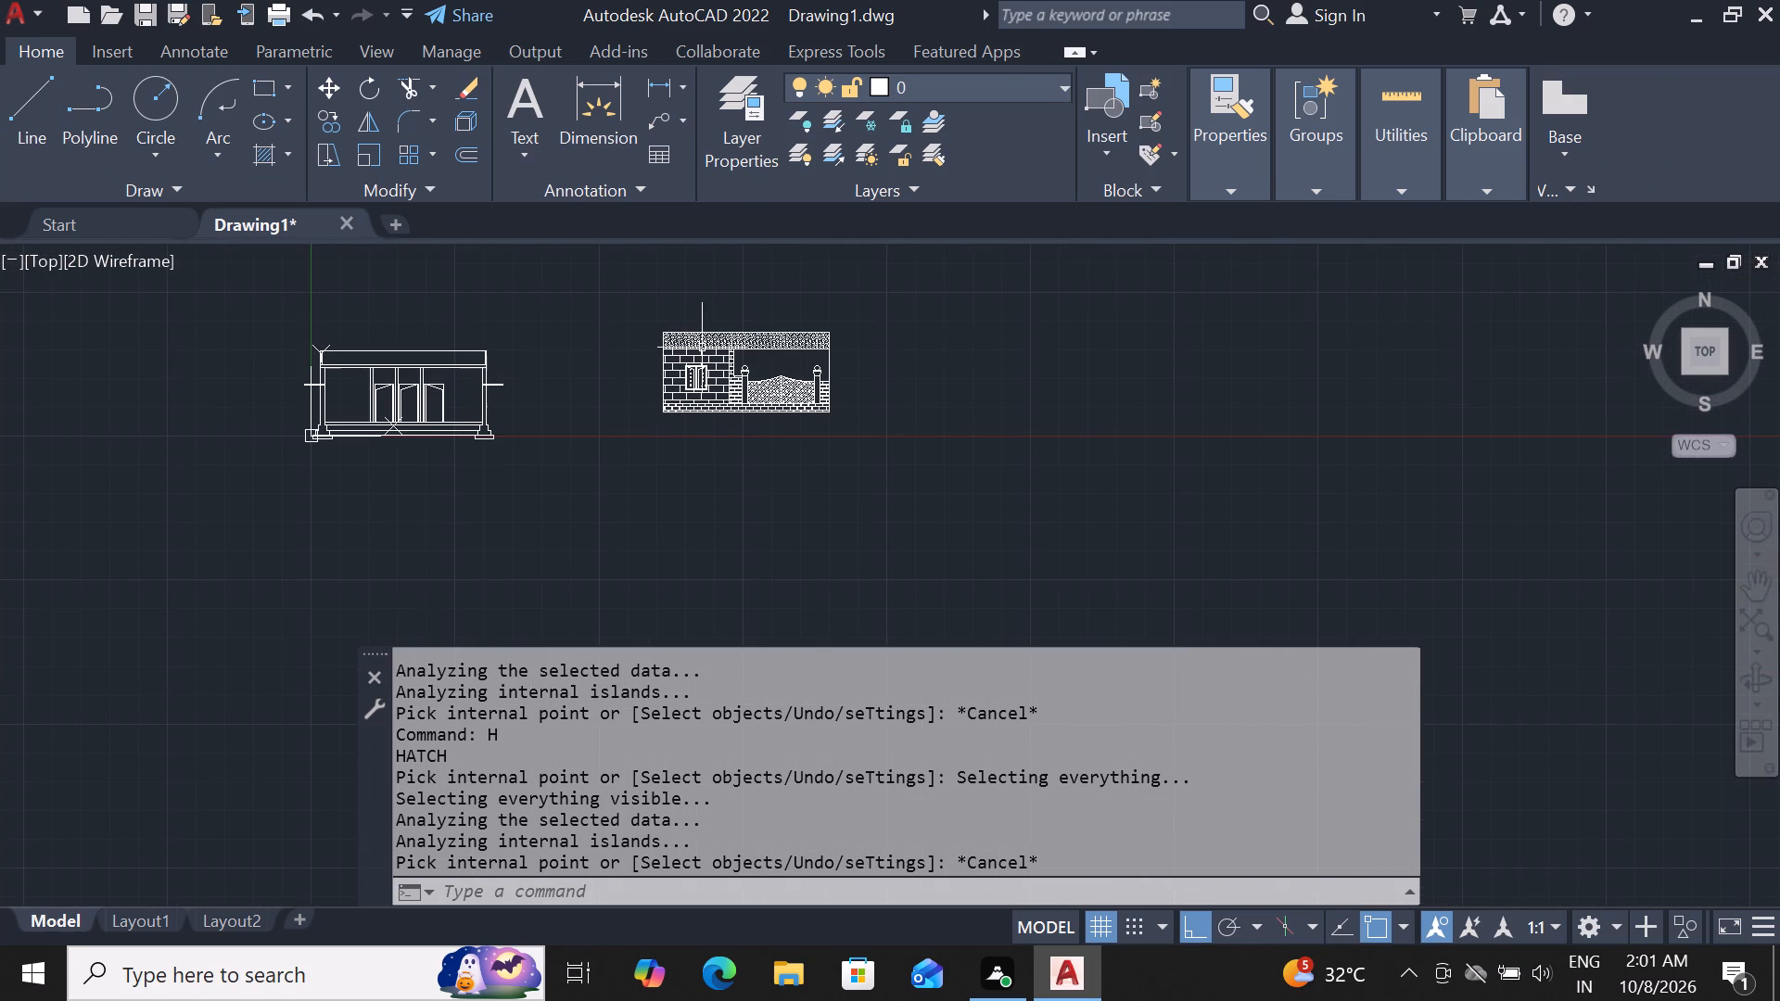
{"action": "scroll", "coordinate": [708, 348], "scroll_direction": "up", "scroll_amount": 2}
{"action": "scroll", "coordinate": [839, 427], "scroll_direction": "up", "scroll_amount": 2}
{"action": "scroll", "coordinate": [702, 420], "scroll_direction": "down", "scroll_amount": 3}
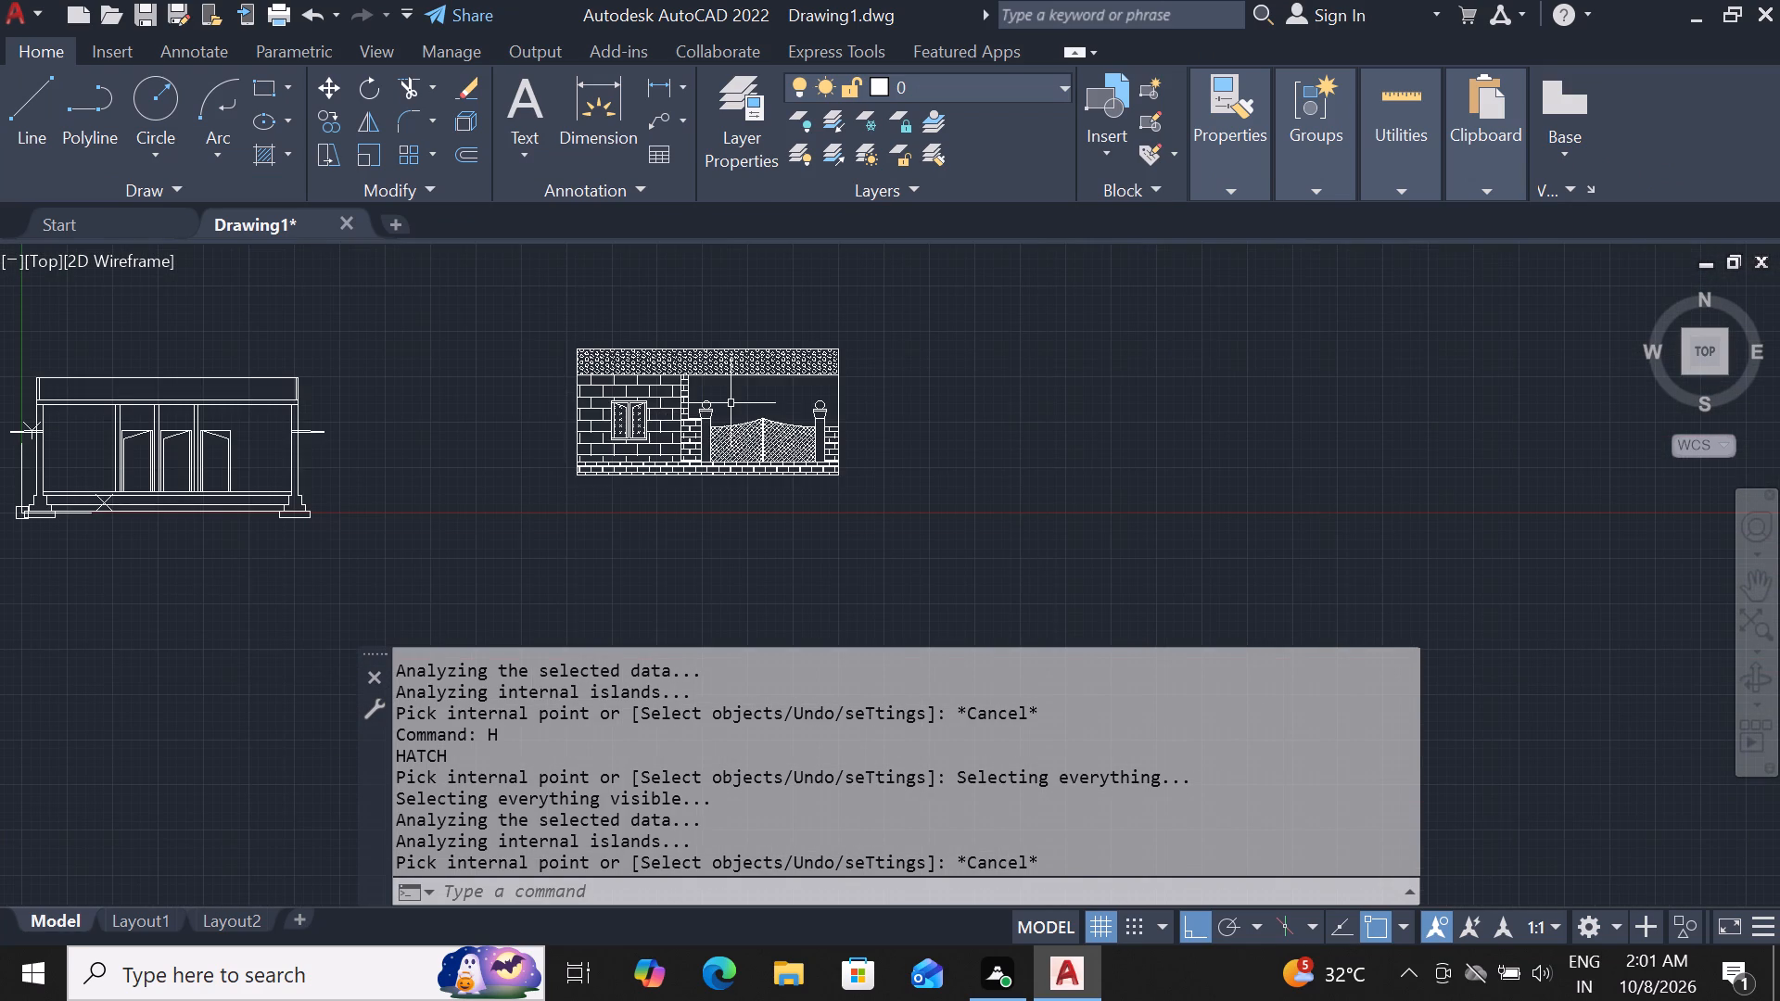
{"action": "middle_click_drag", "start_coordinate": [572, 424], "coordinate": [578, 424]}
{"action": "middle_click_drag", "start_coordinate": [578, 424], "coordinate": [1171, 358]}
{"action": "scroll", "coordinate": [797, 396], "scroll_direction": "up", "scroll_amount": 2}
{"action": "scroll", "coordinate": [797, 396], "scroll_direction": "down", "scroll_amount": 3}
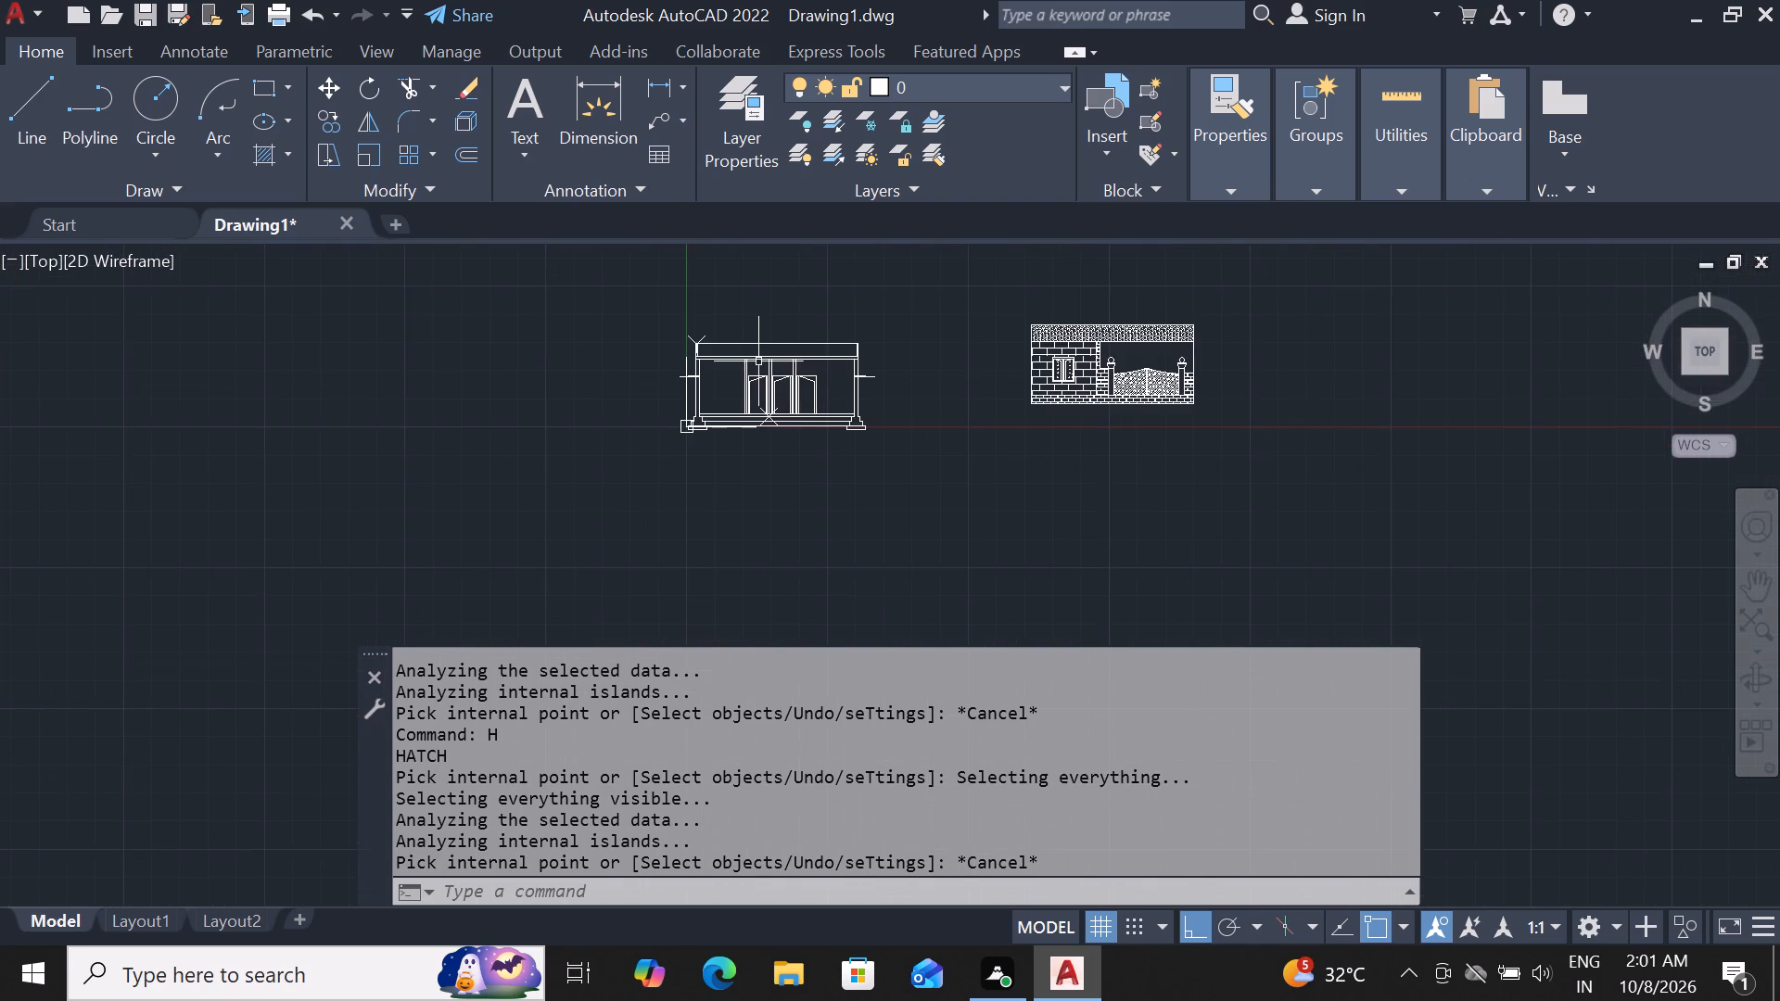
{"action": "scroll", "coordinate": [752, 340], "scroll_direction": "up", "scroll_amount": 2}
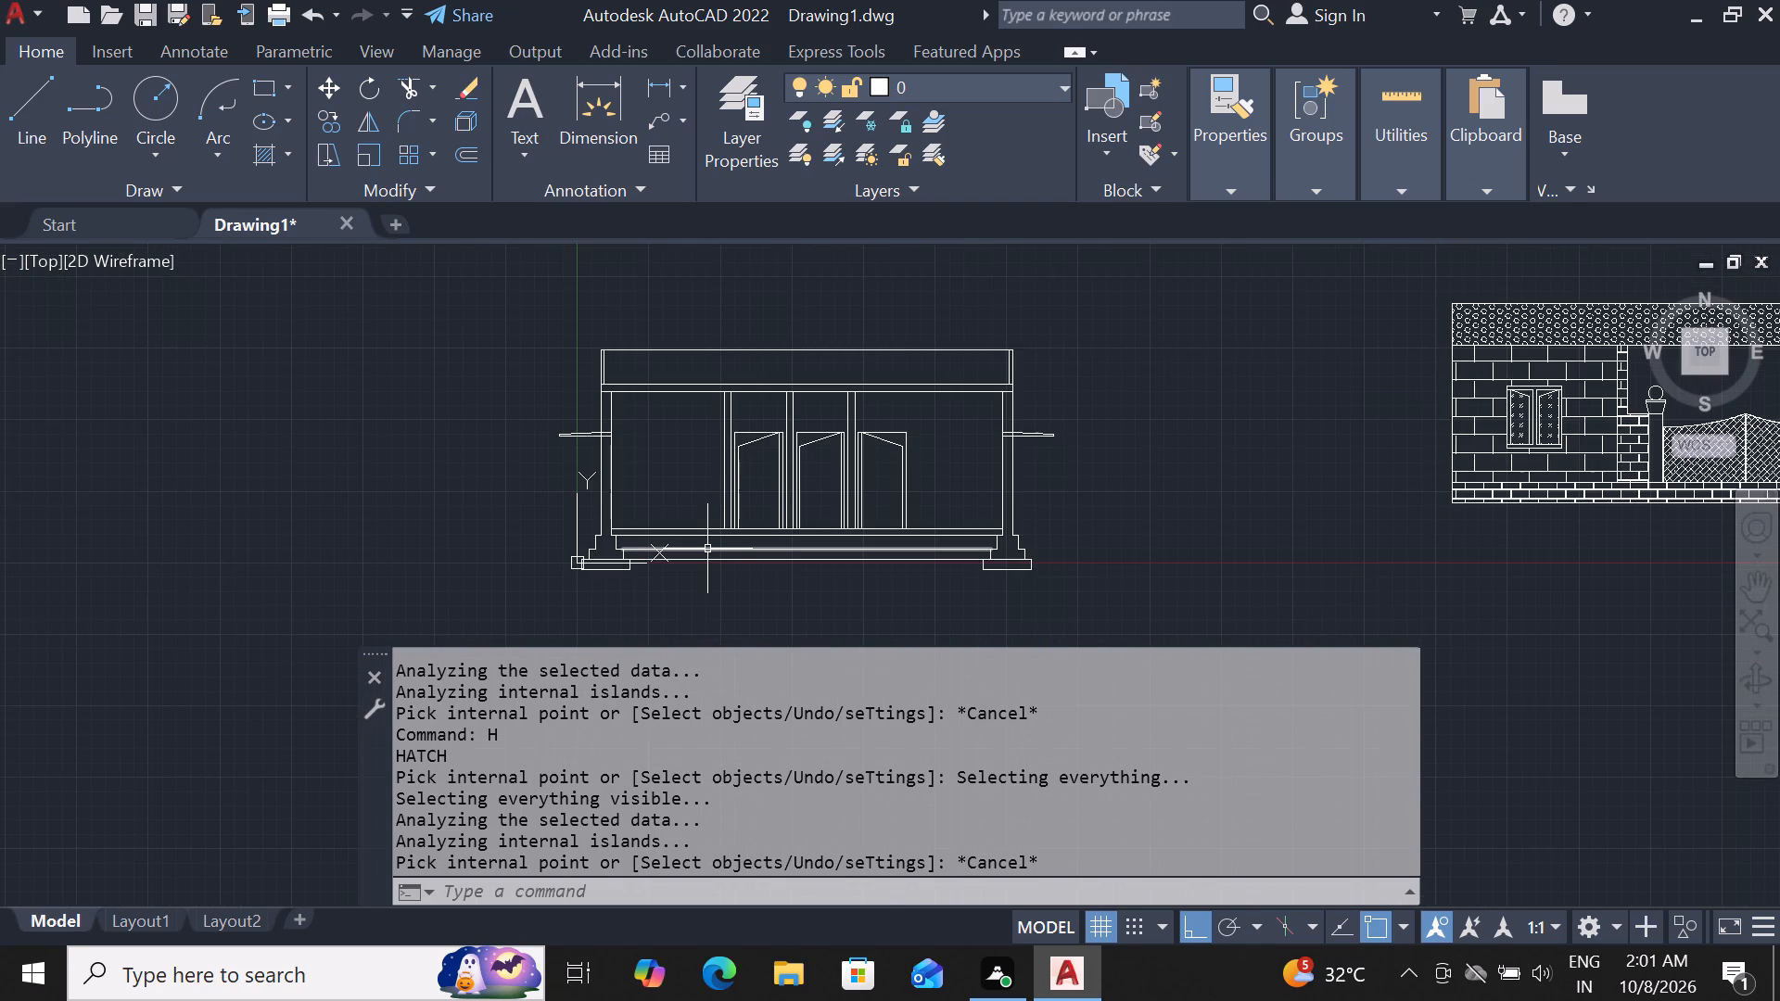
{"action": "scroll", "coordinate": [685, 551], "scroll_direction": "up", "scroll_amount": 2}
{"action": "scroll", "coordinate": [665, 535], "scroll_direction": "down", "scroll_amount": 1}
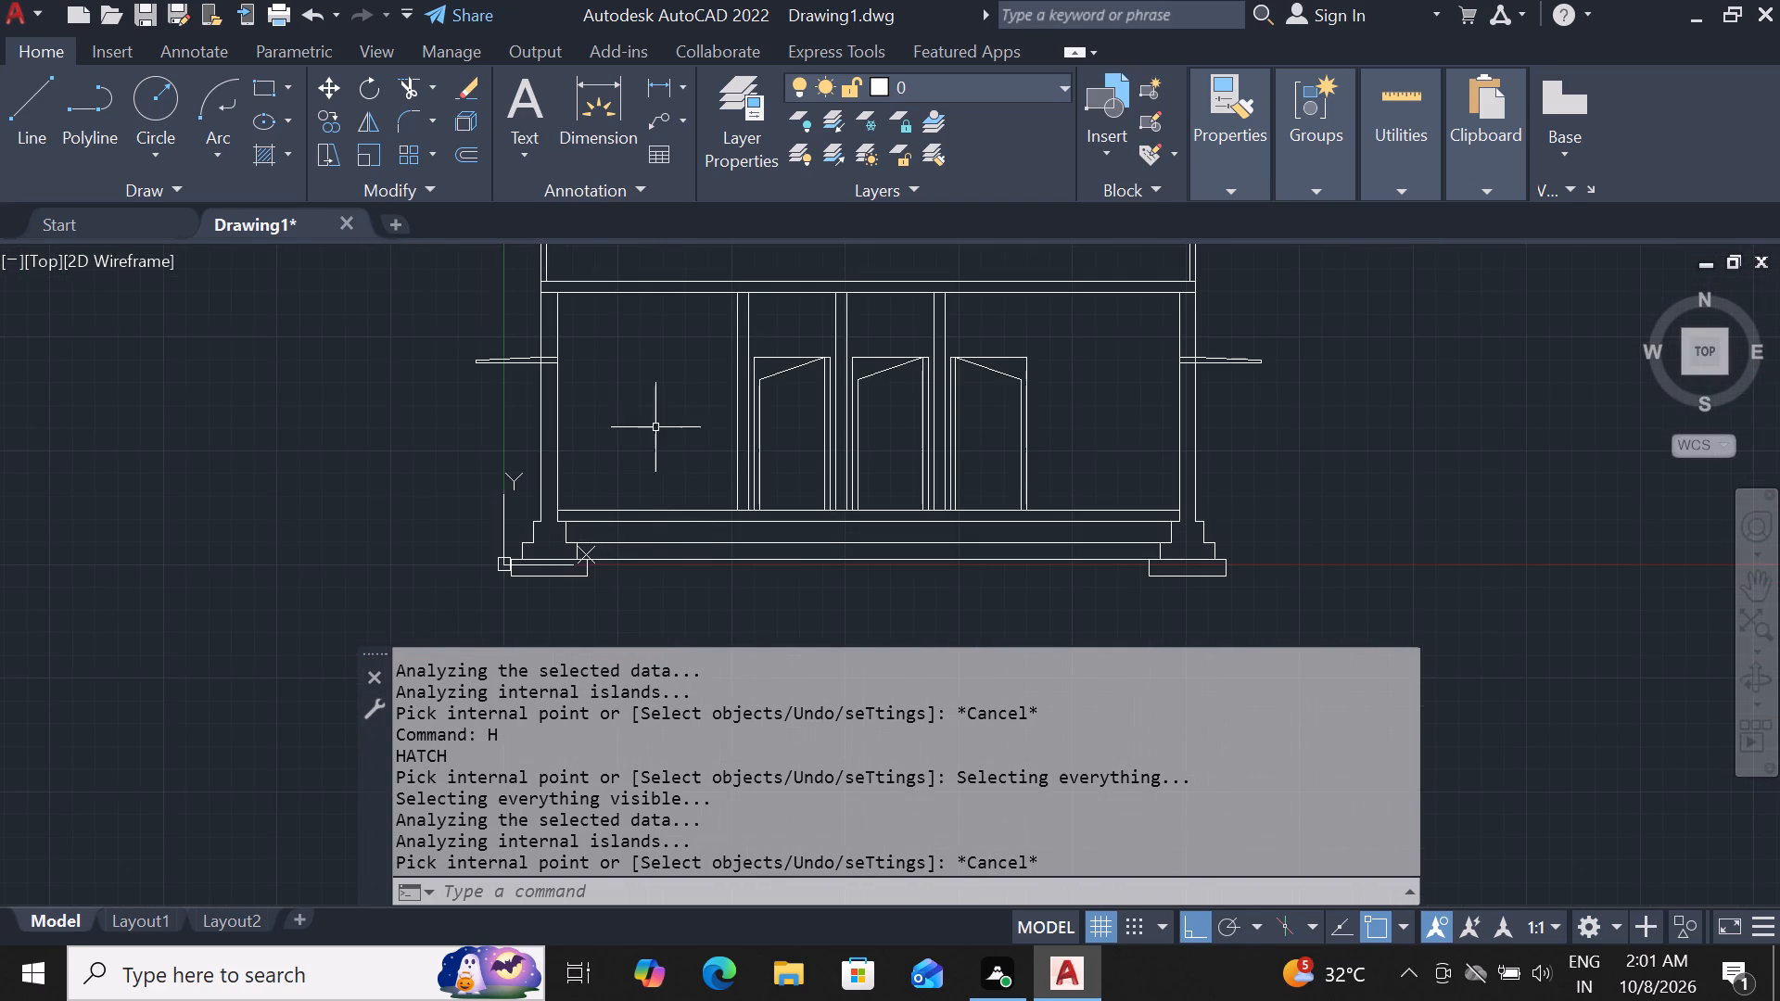
{"action": "scroll", "coordinate": [681, 314], "scroll_direction": "down", "scroll_amount": 2}
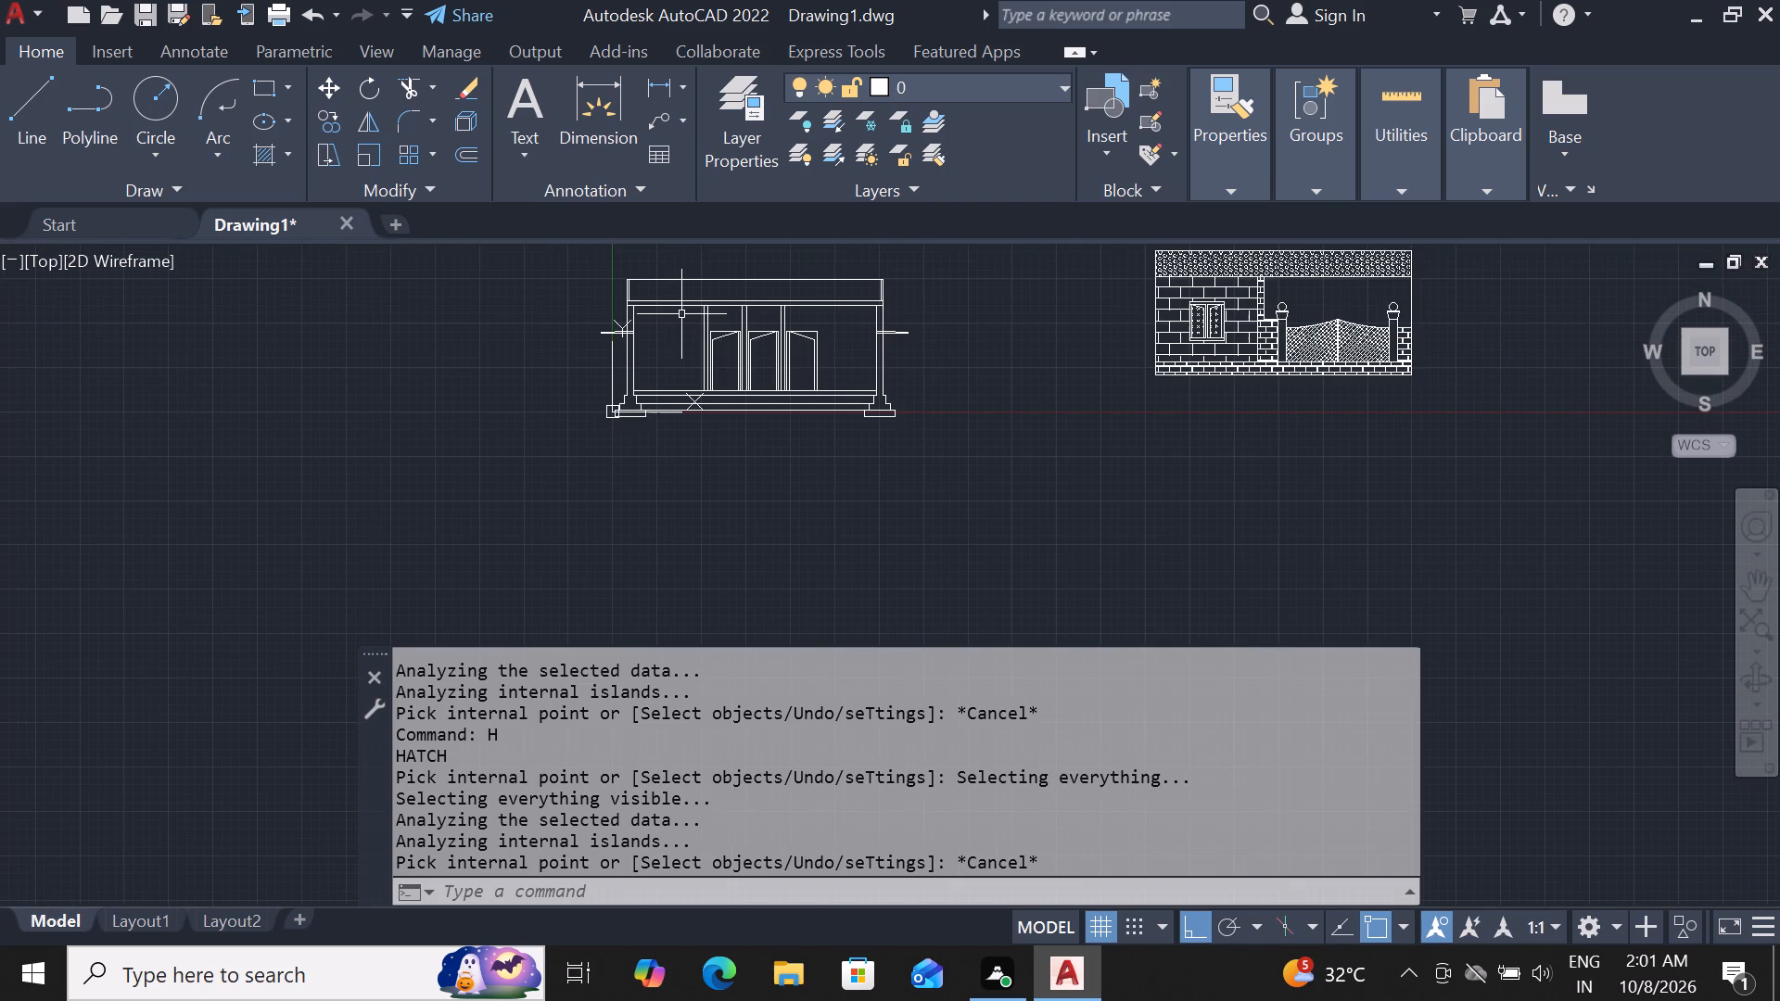
{"action": "scroll", "coordinate": [728, 349], "scroll_direction": "up", "scroll_amount": 3}
{"action": "scroll", "coordinate": [730, 354], "scroll_direction": "down", "scroll_amount": 2}
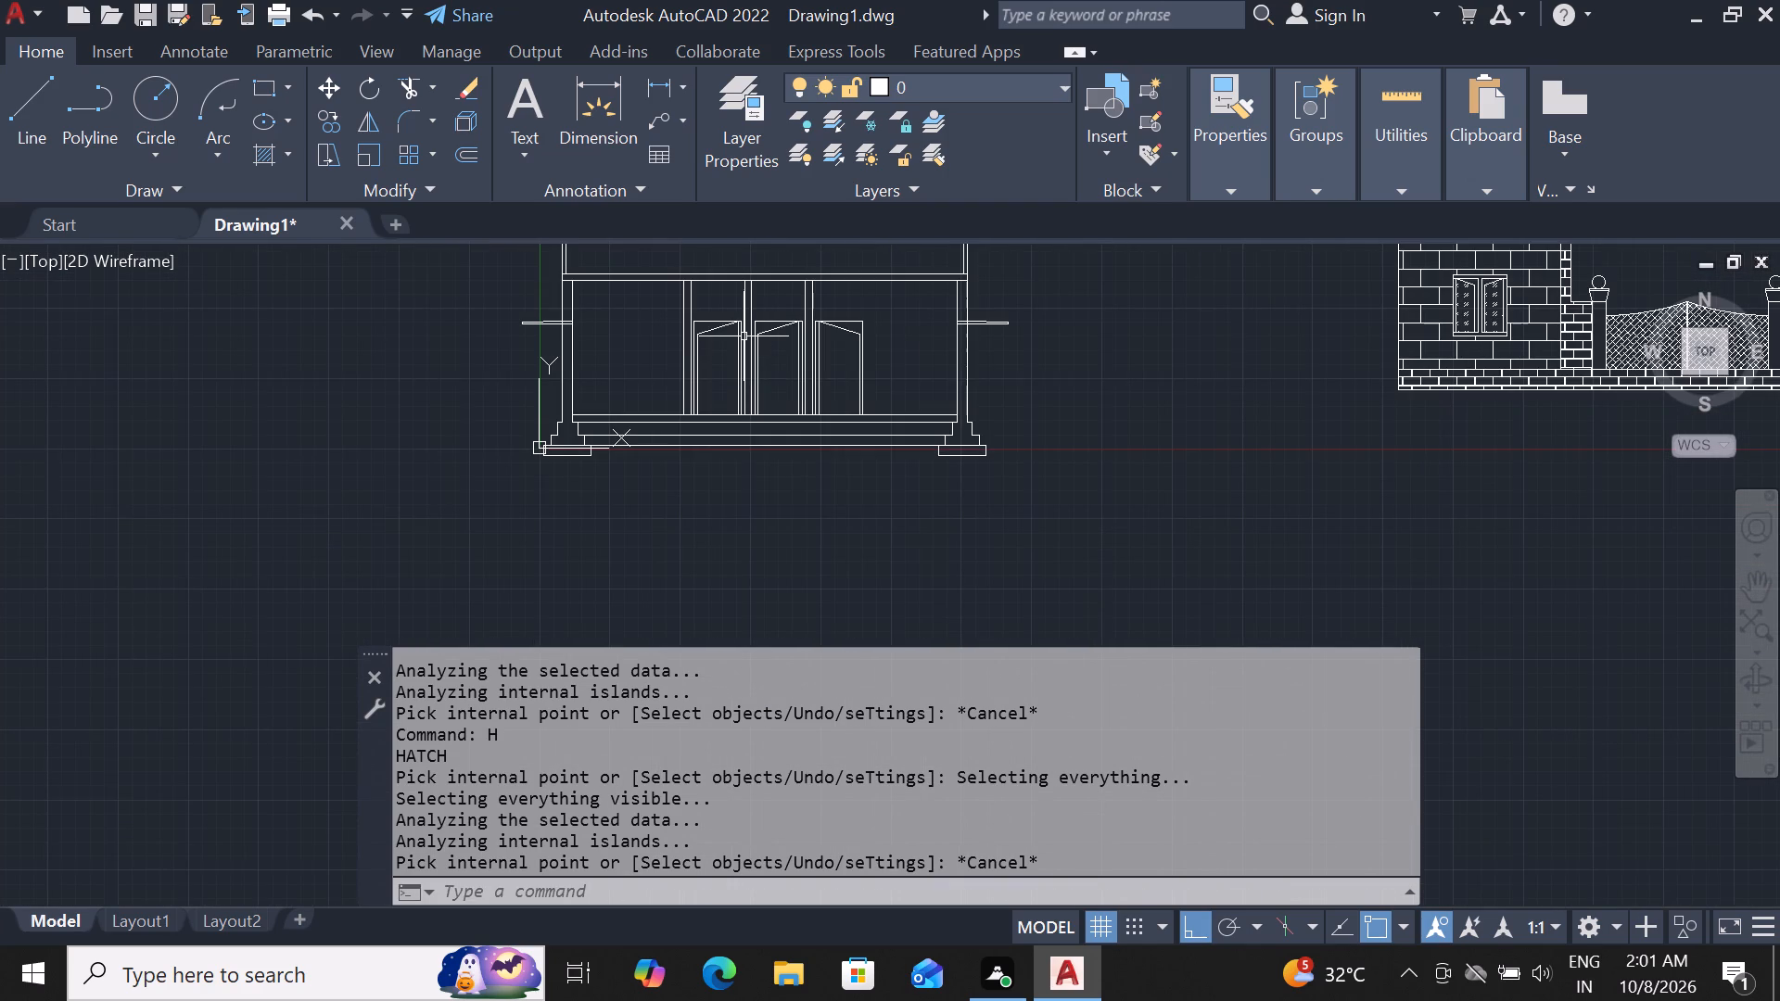
{"action": "scroll", "coordinate": [744, 336], "scroll_direction": "down", "scroll_amount": 1}
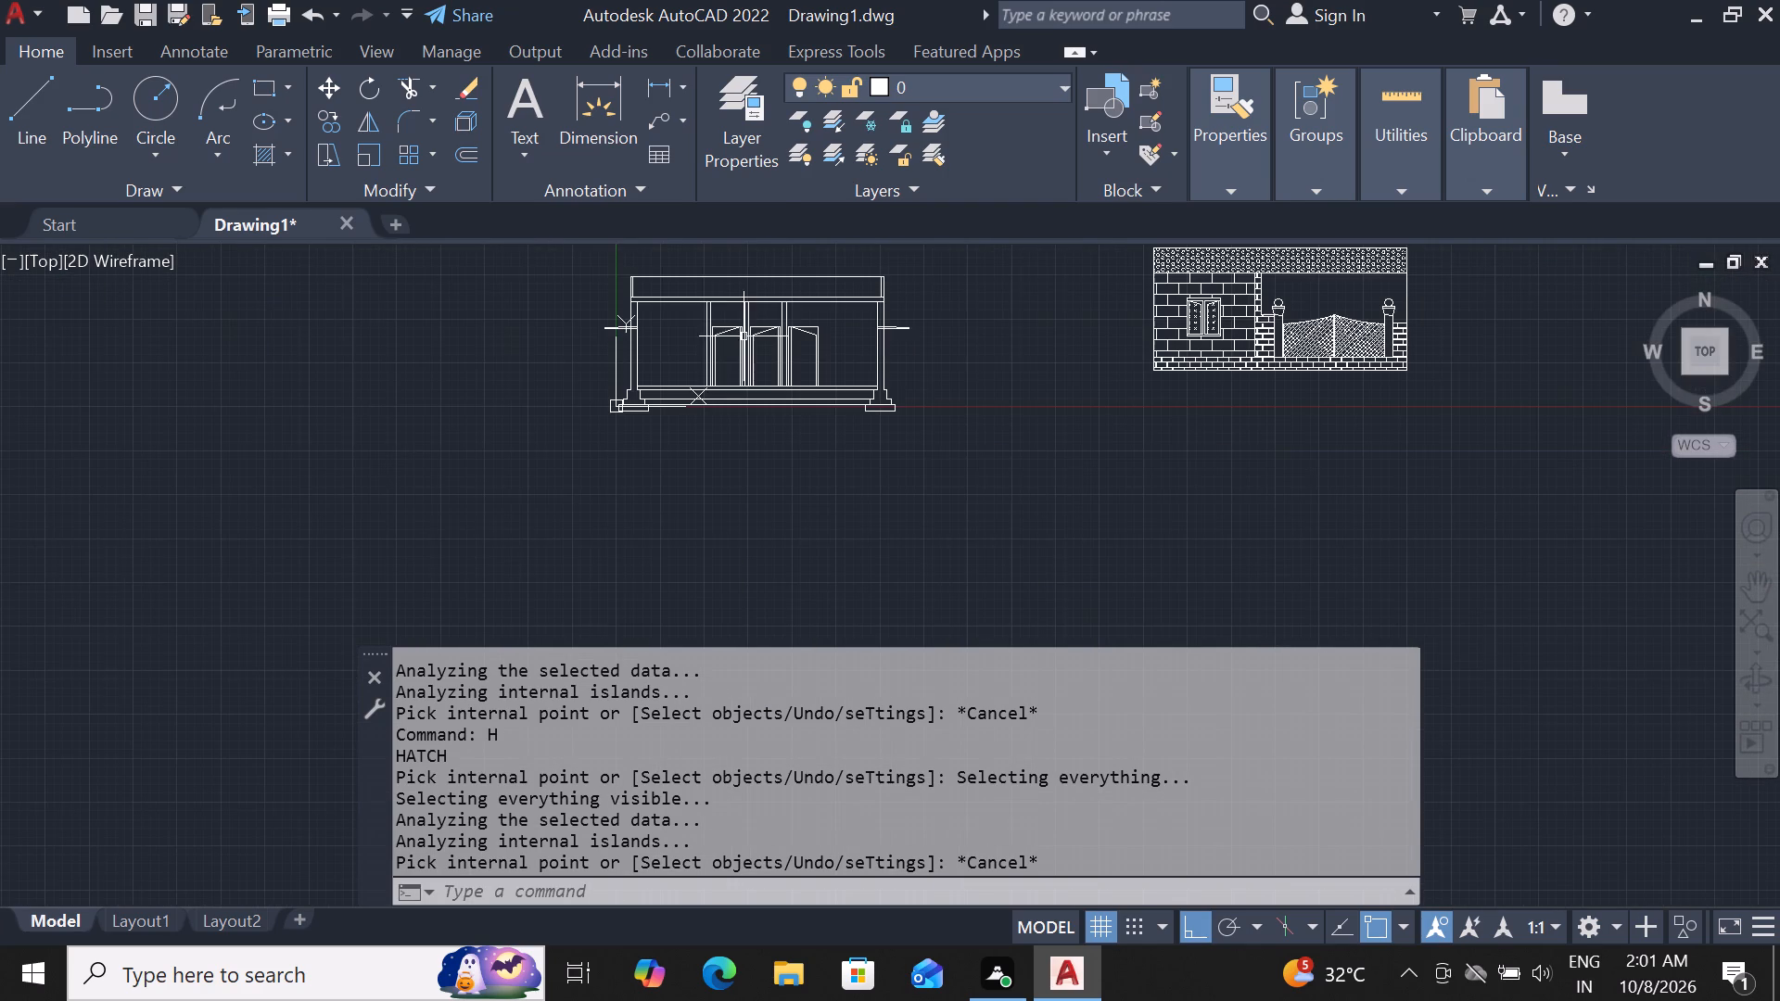
{"action": "scroll", "coordinate": [734, 261], "scroll_direction": "down", "scroll_amount": 1}
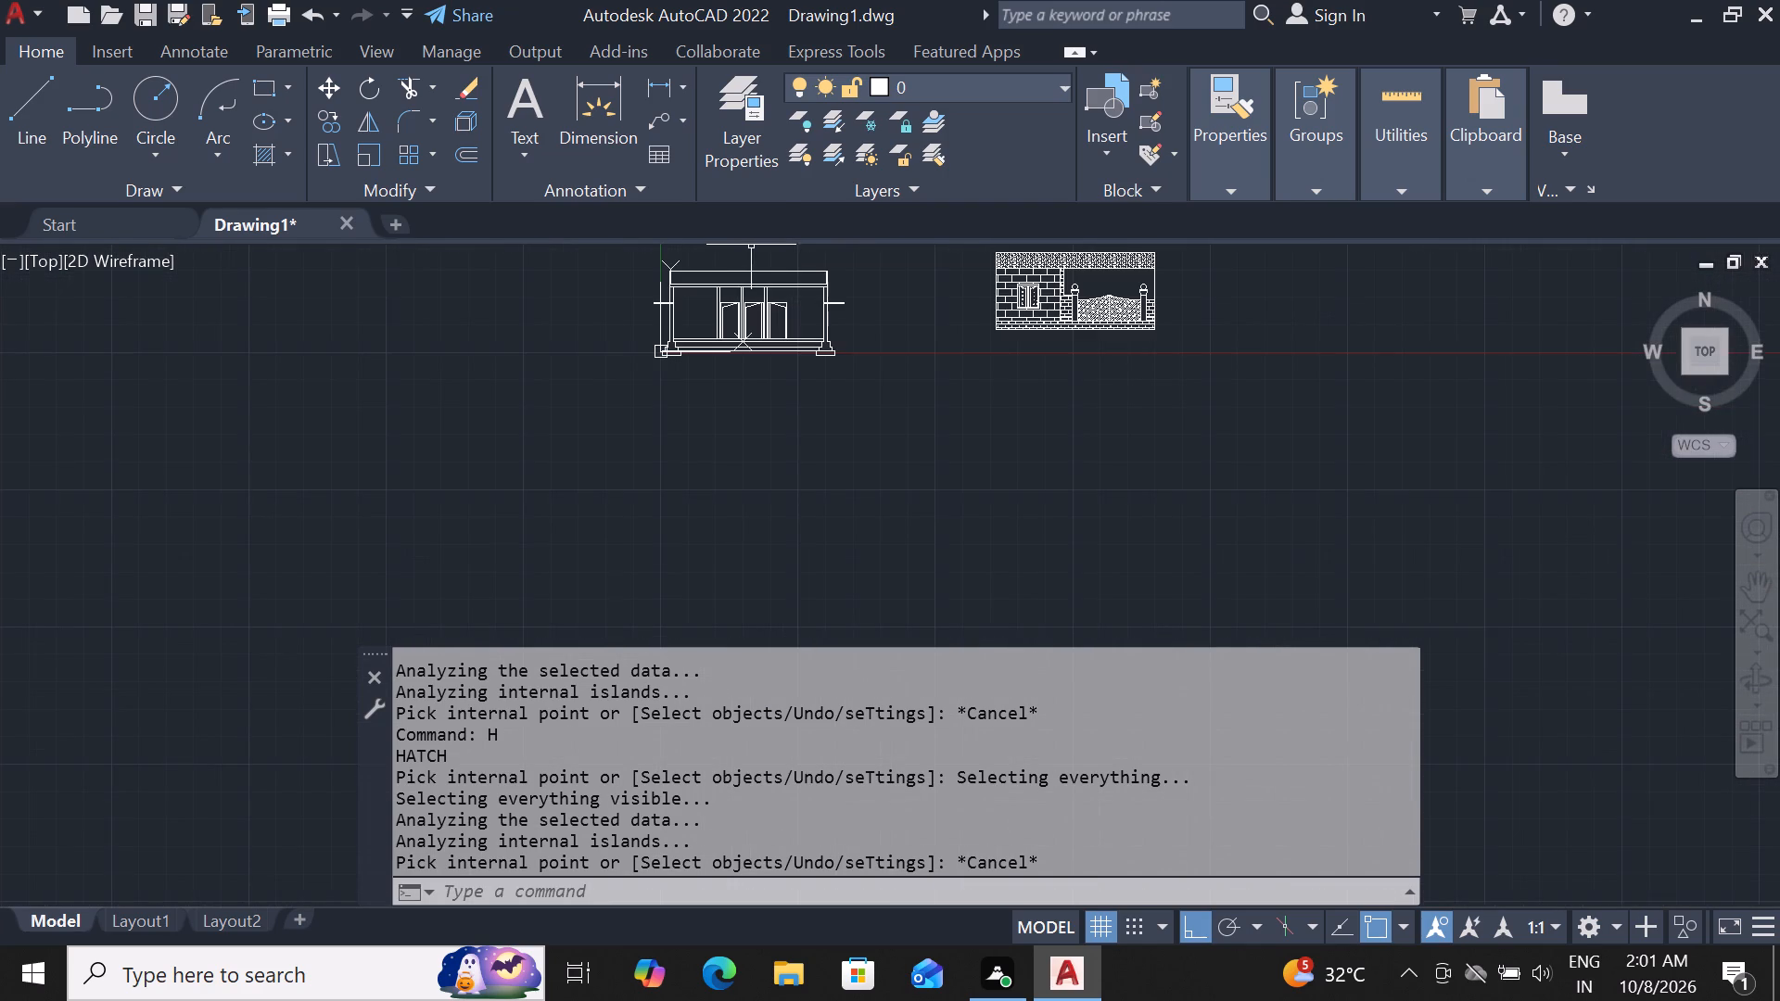
{"action": "scroll", "coordinate": [752, 242], "scroll_direction": "up", "scroll_amount": 3}
Start a new hatch using the STEEL pattern at scale 30 for the section drawing's walls.
{"action": "type", "text": "h"}
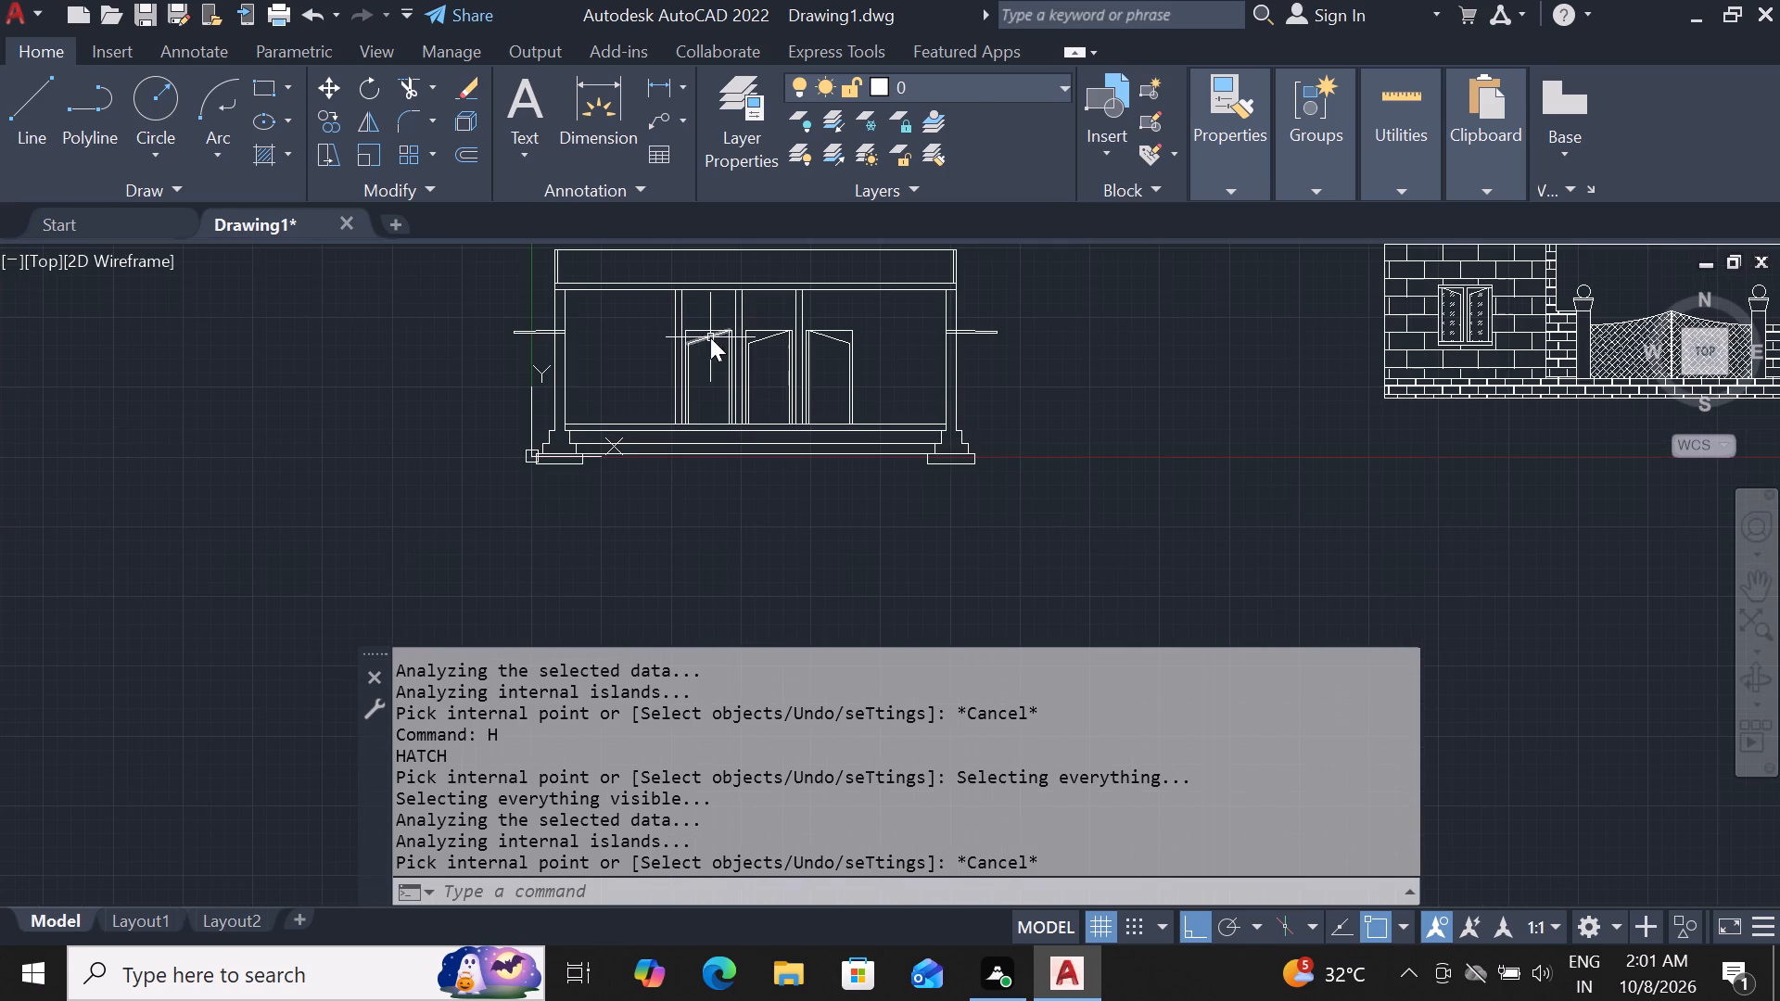
{"action": "key", "text": "space"}
{"action": "scroll", "coordinate": [709, 354], "scroll_direction": "down", "scroll_amount": 2}
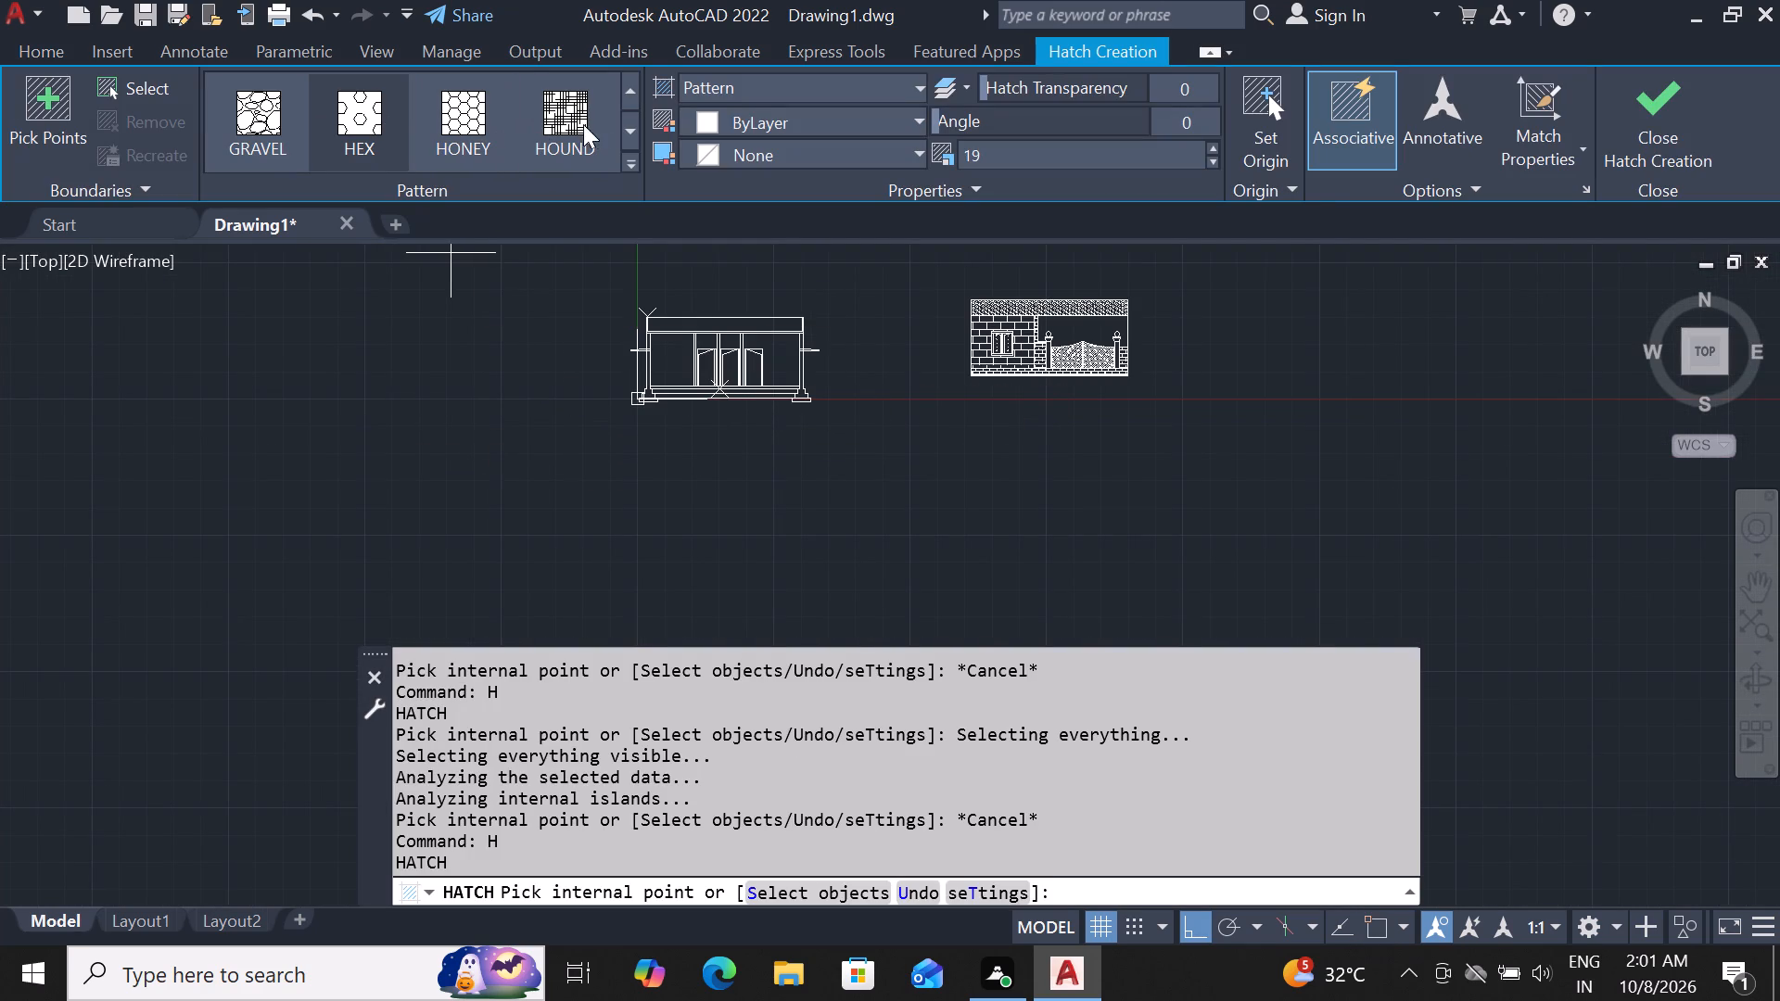
{"action": "left_click", "coordinate": [627, 132]}
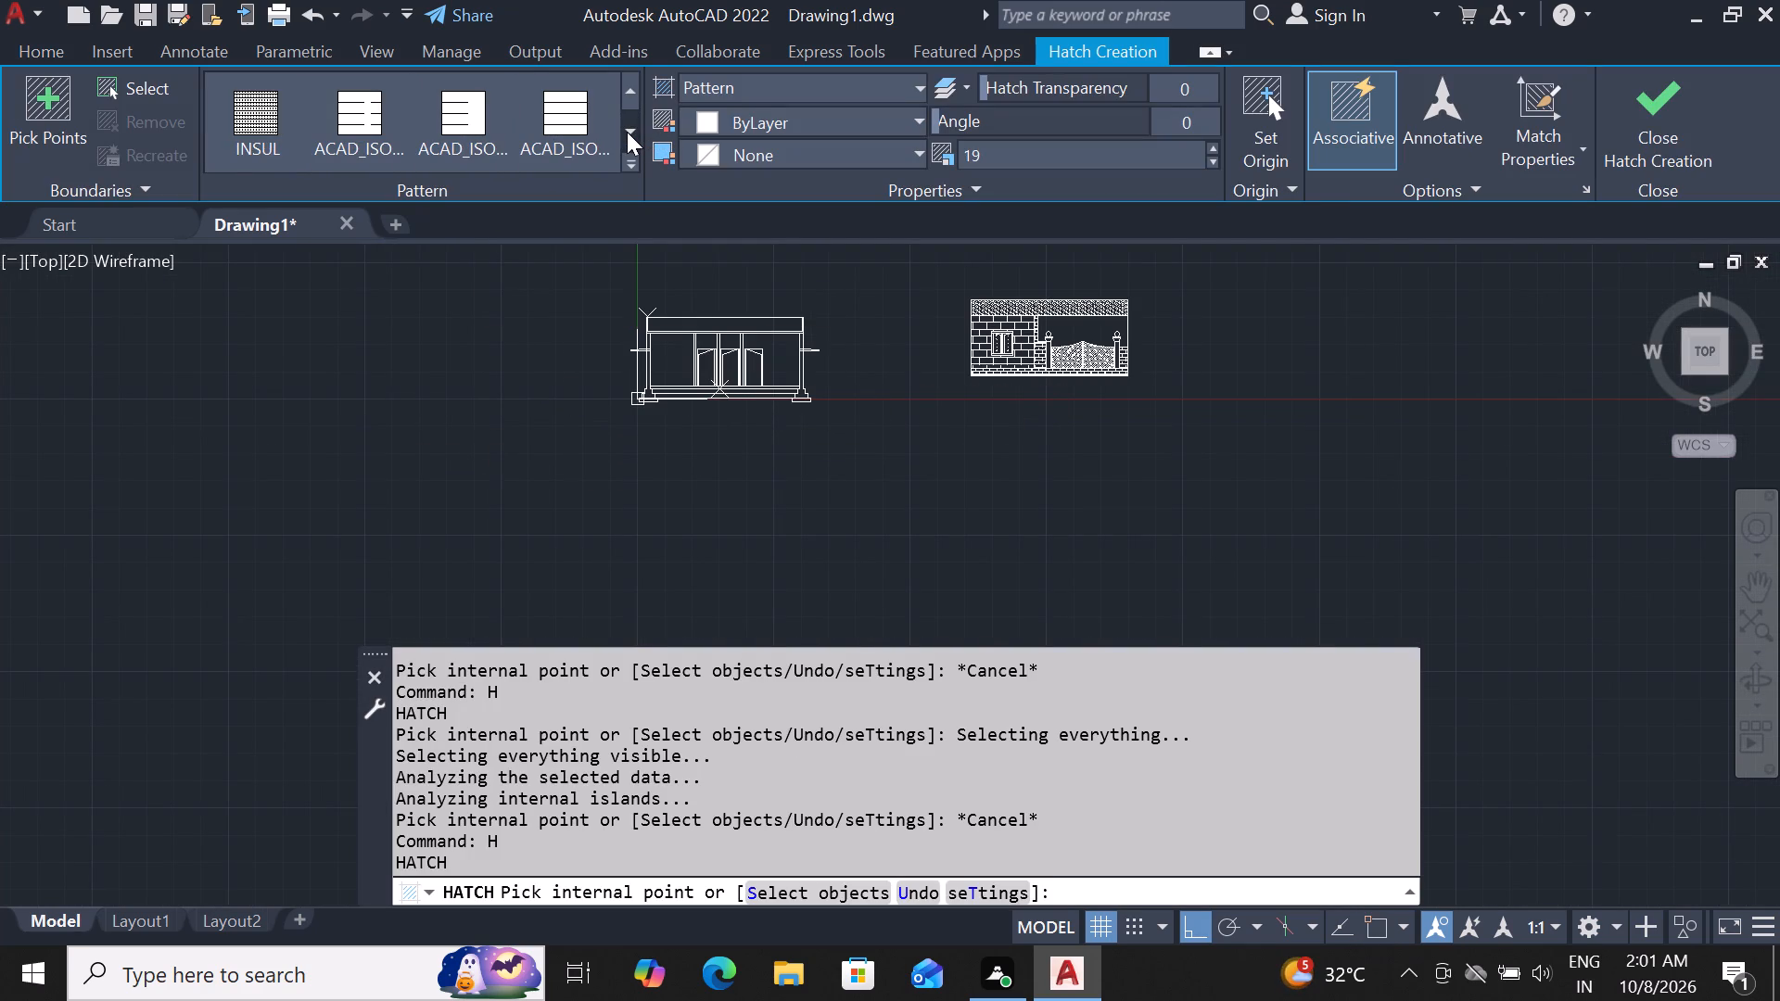
{"action": "left_click", "coordinate": [627, 132]}
{"action": "left_click", "coordinate": [627, 132]}
{"action": "left_click", "coordinate": [627, 132]}
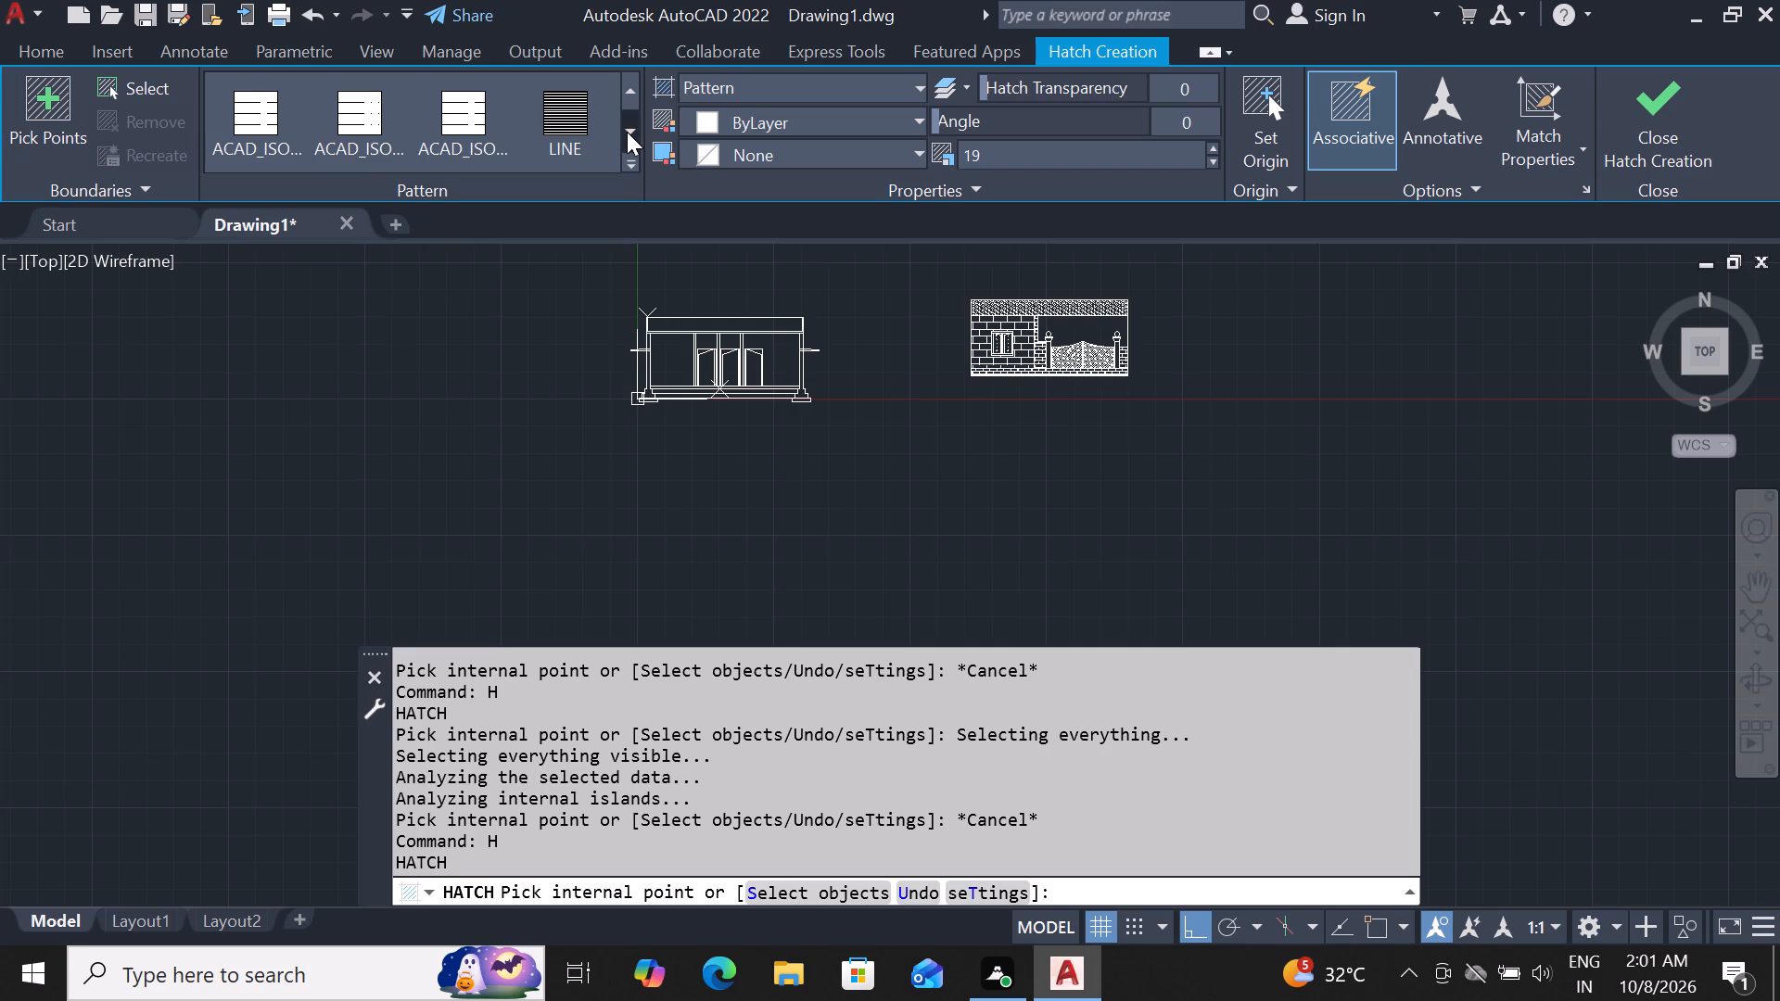
{"action": "left_click", "coordinate": [627, 132]}
{"action": "left_click", "coordinate": [627, 132]}
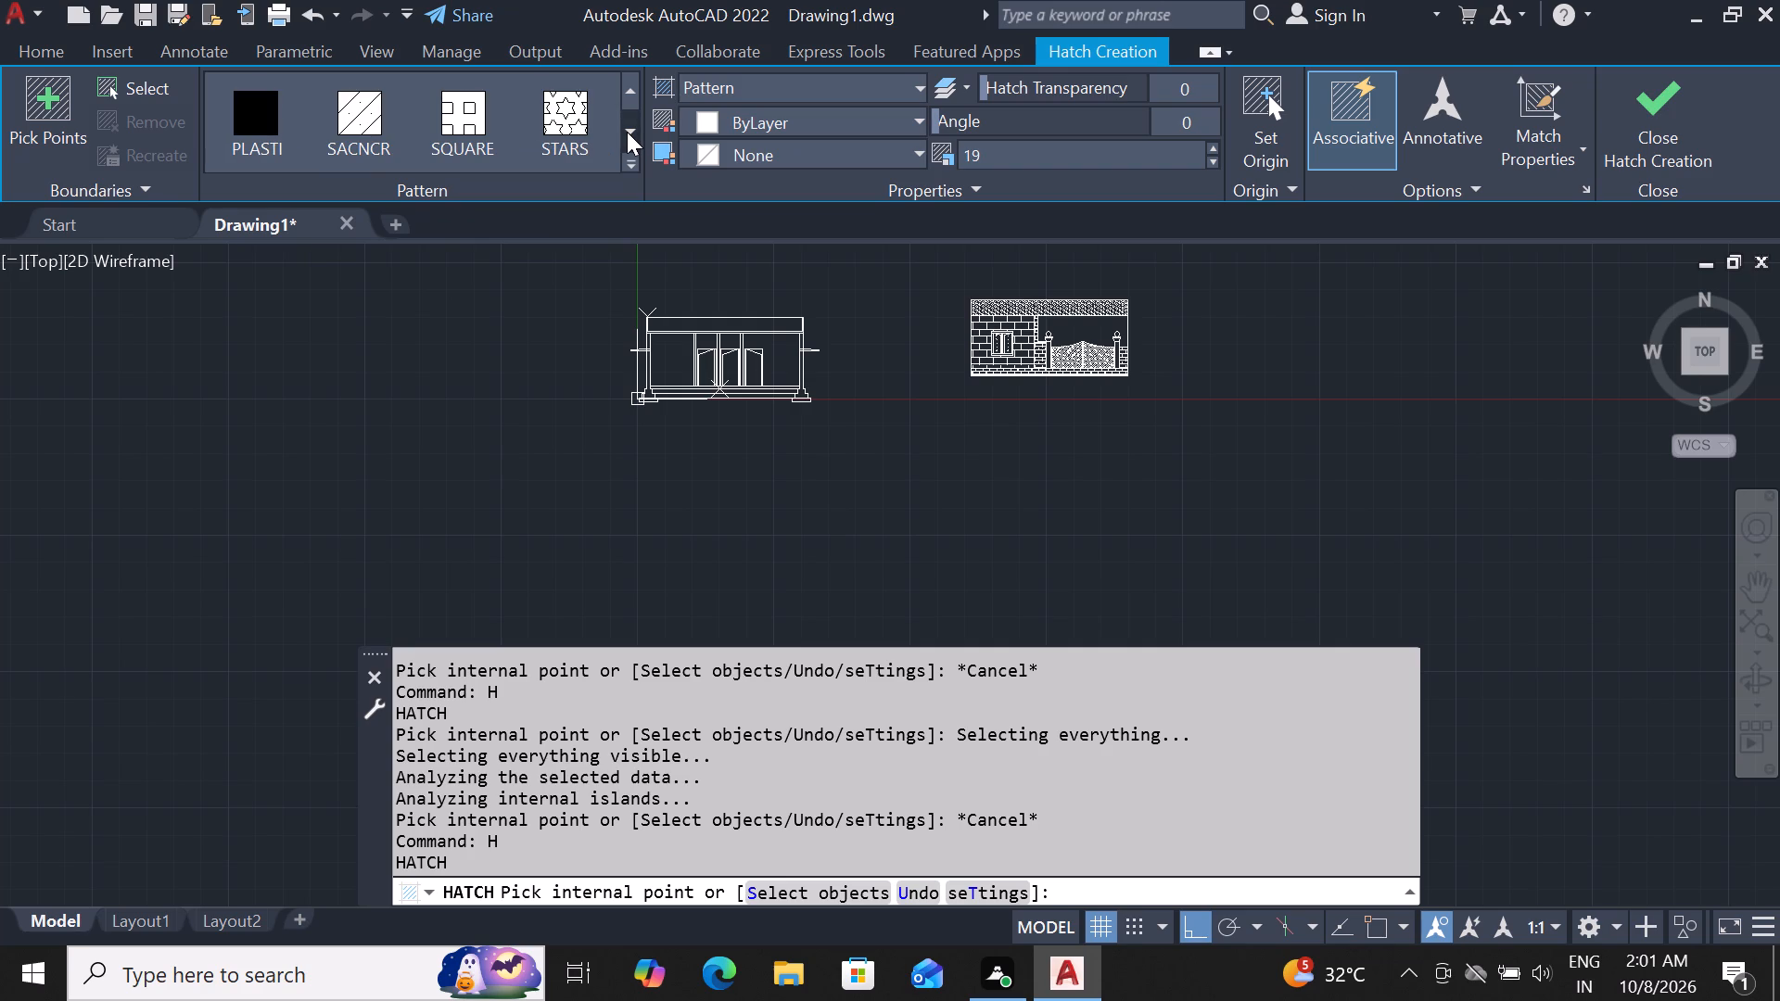
{"action": "left_click", "coordinate": [627, 132]}
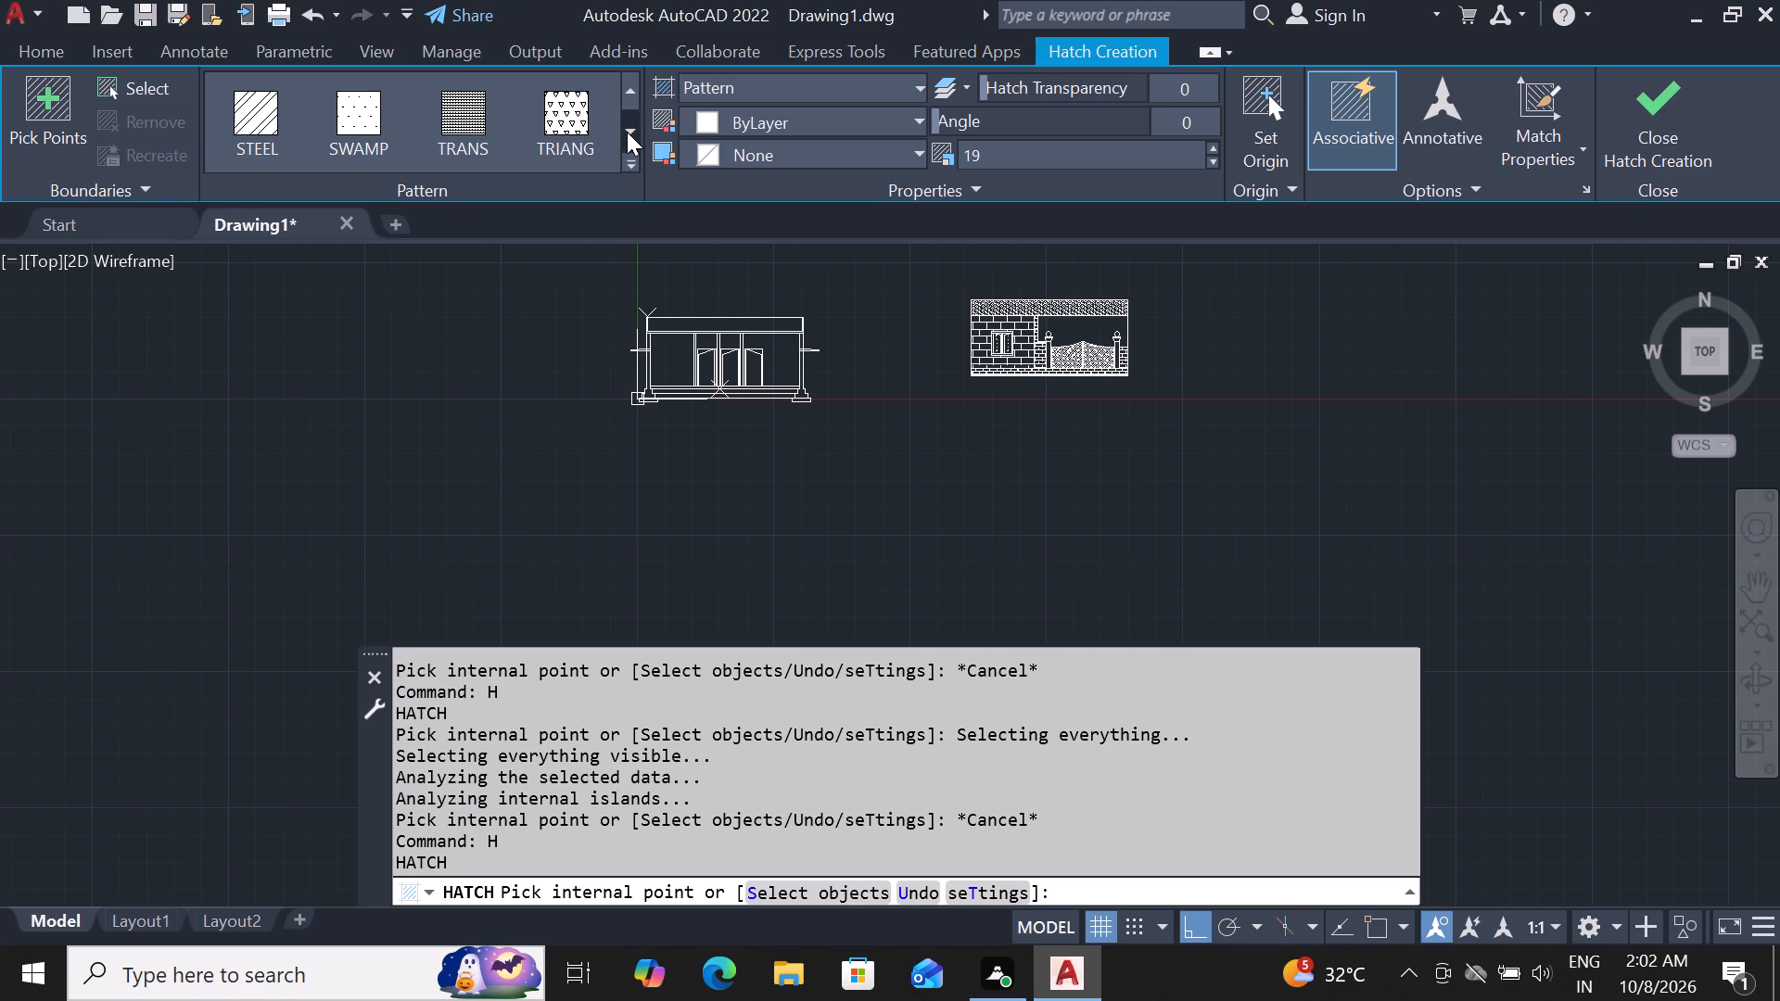
{"action": "left_click", "coordinate": [260, 110]}
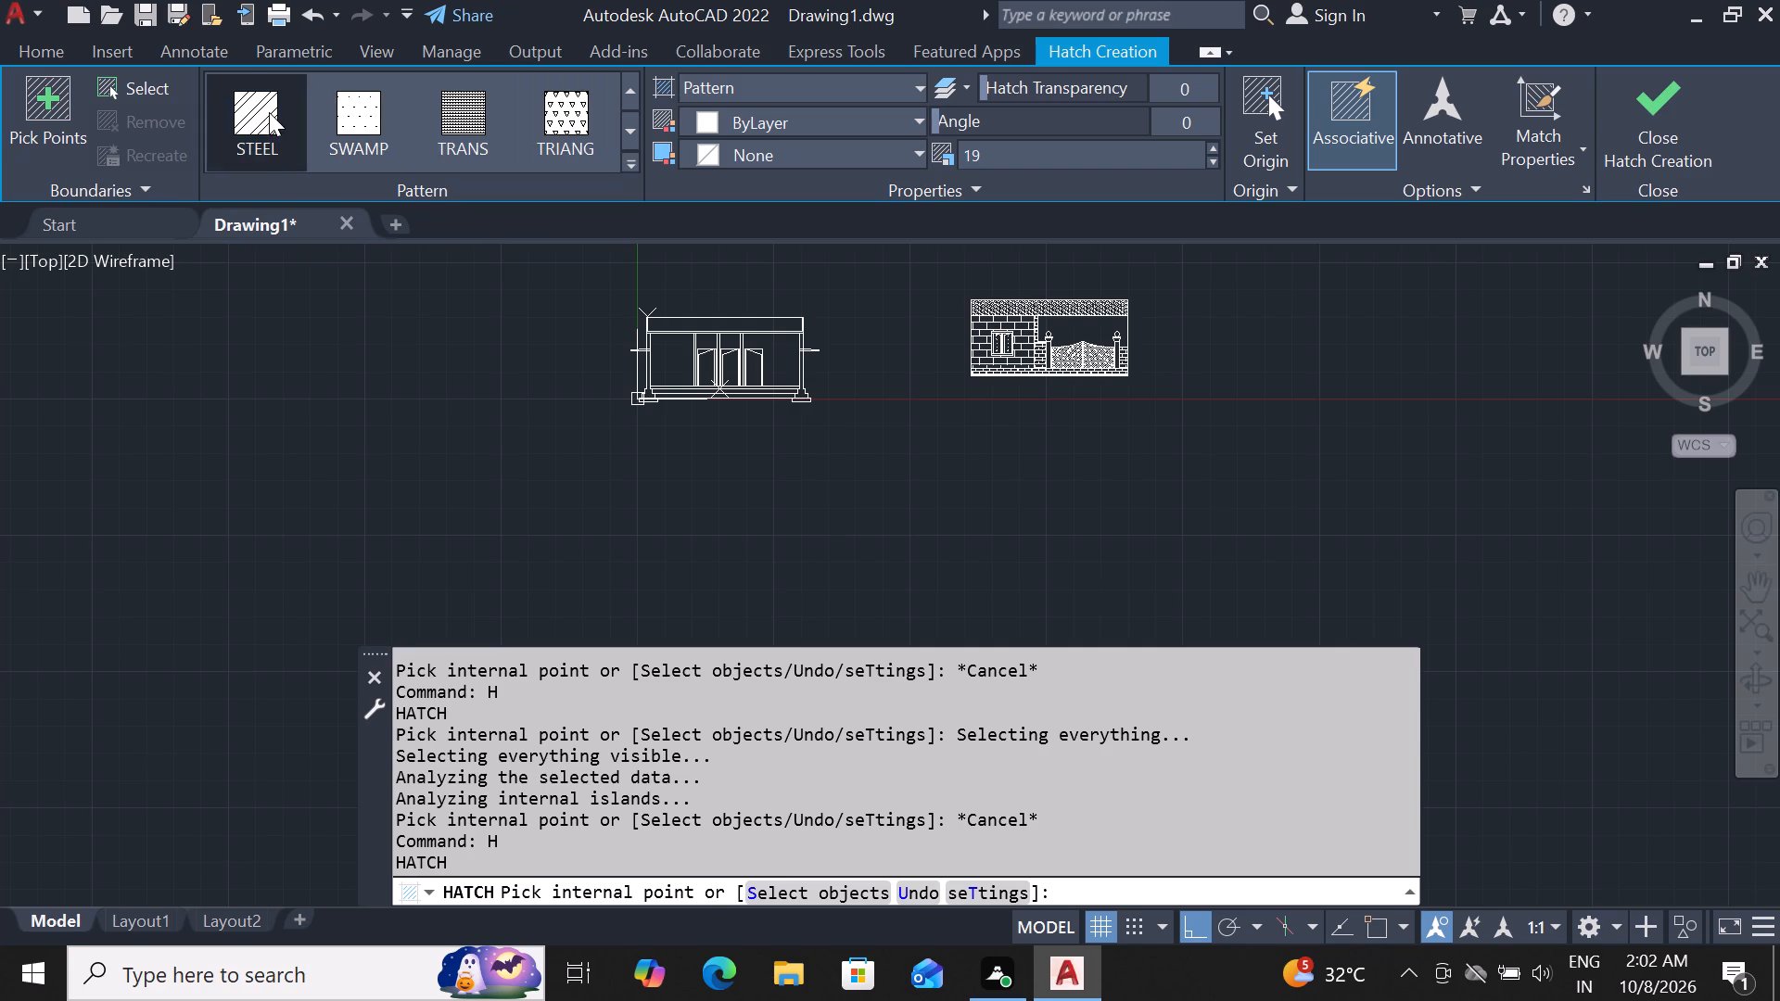
{"action": "scroll", "coordinate": [648, 351], "scroll_direction": "up", "scroll_amount": 3}
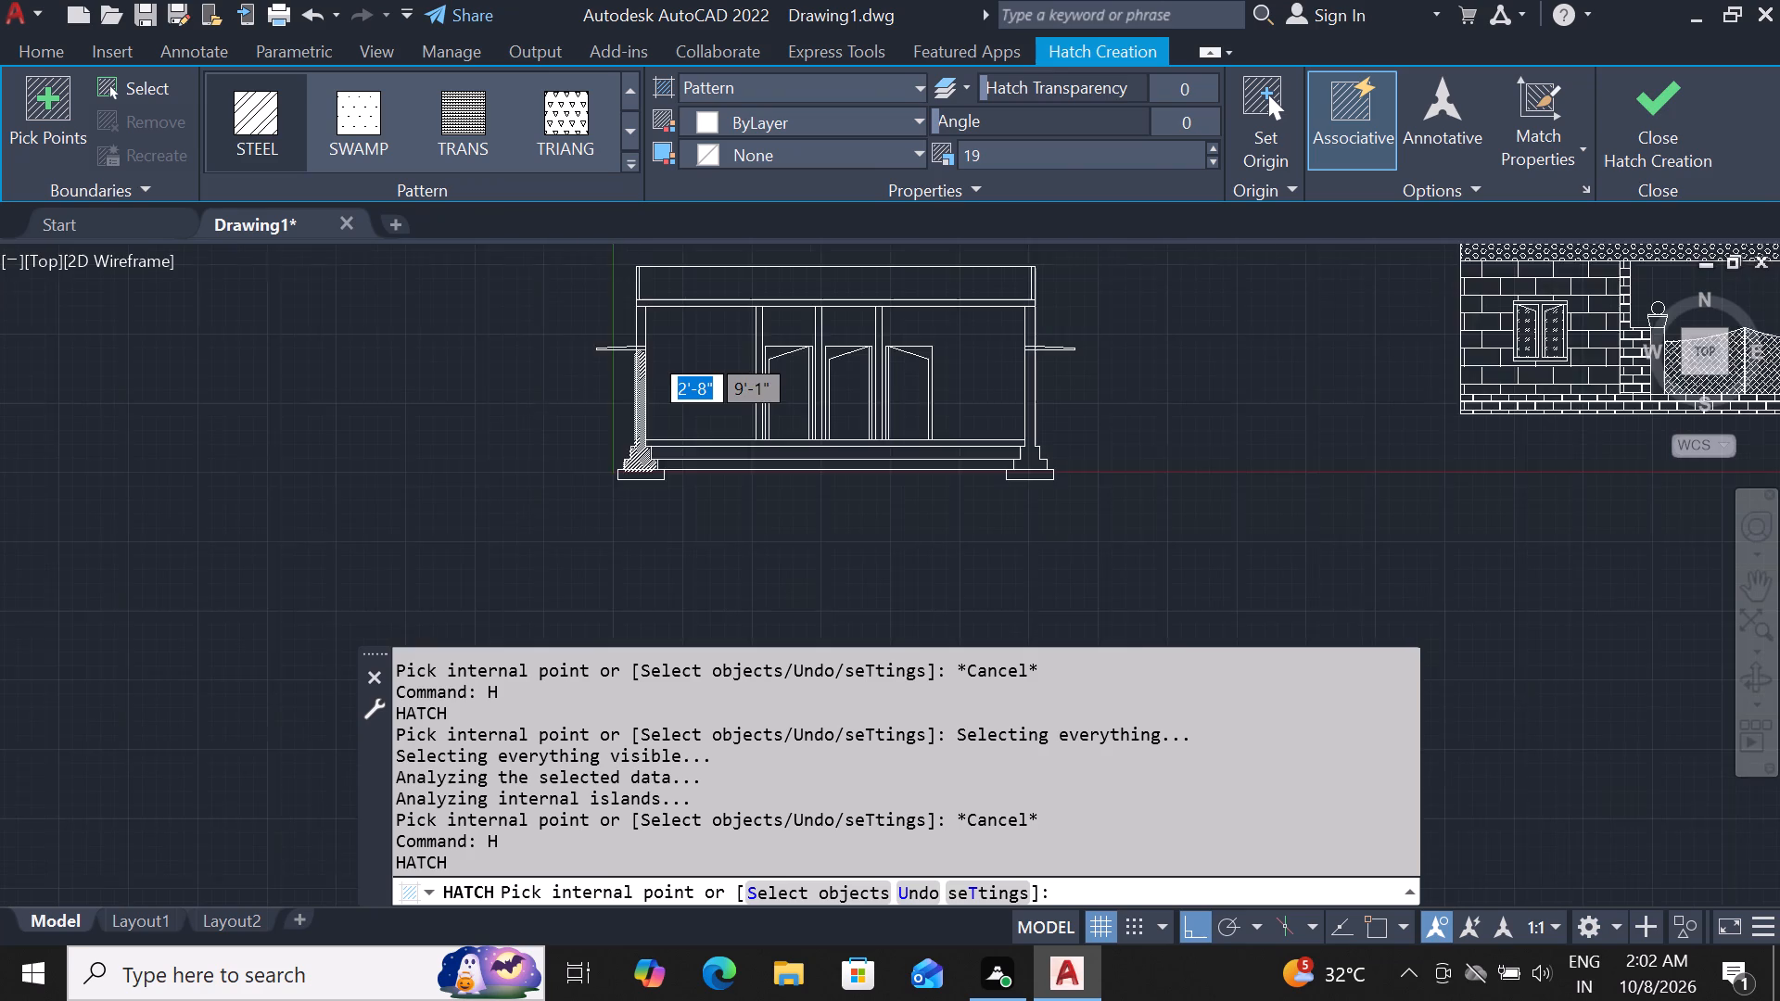
{"action": "scroll", "coordinate": [649, 348], "scroll_direction": "up", "scroll_amount": 1}
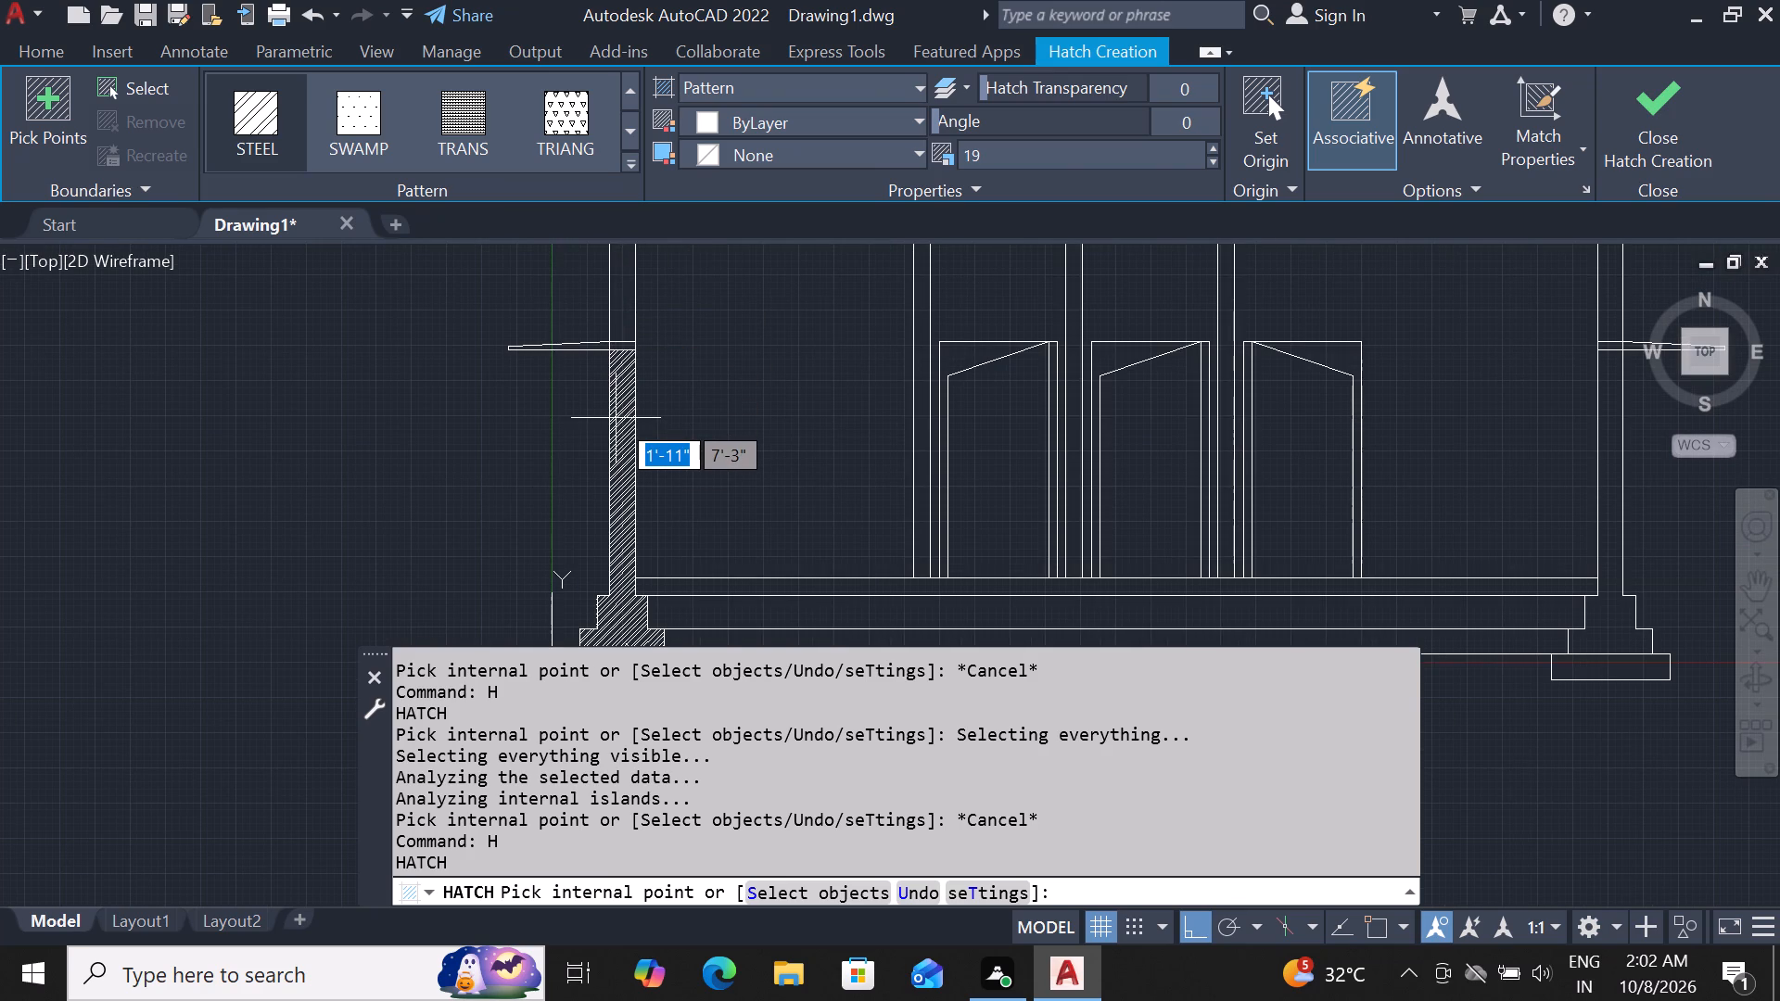
{"action": "left_click_drag", "start_coordinate": [995, 144], "coordinate": [950, 171]}
{"action": "left_click", "coordinate": [995, 160]}
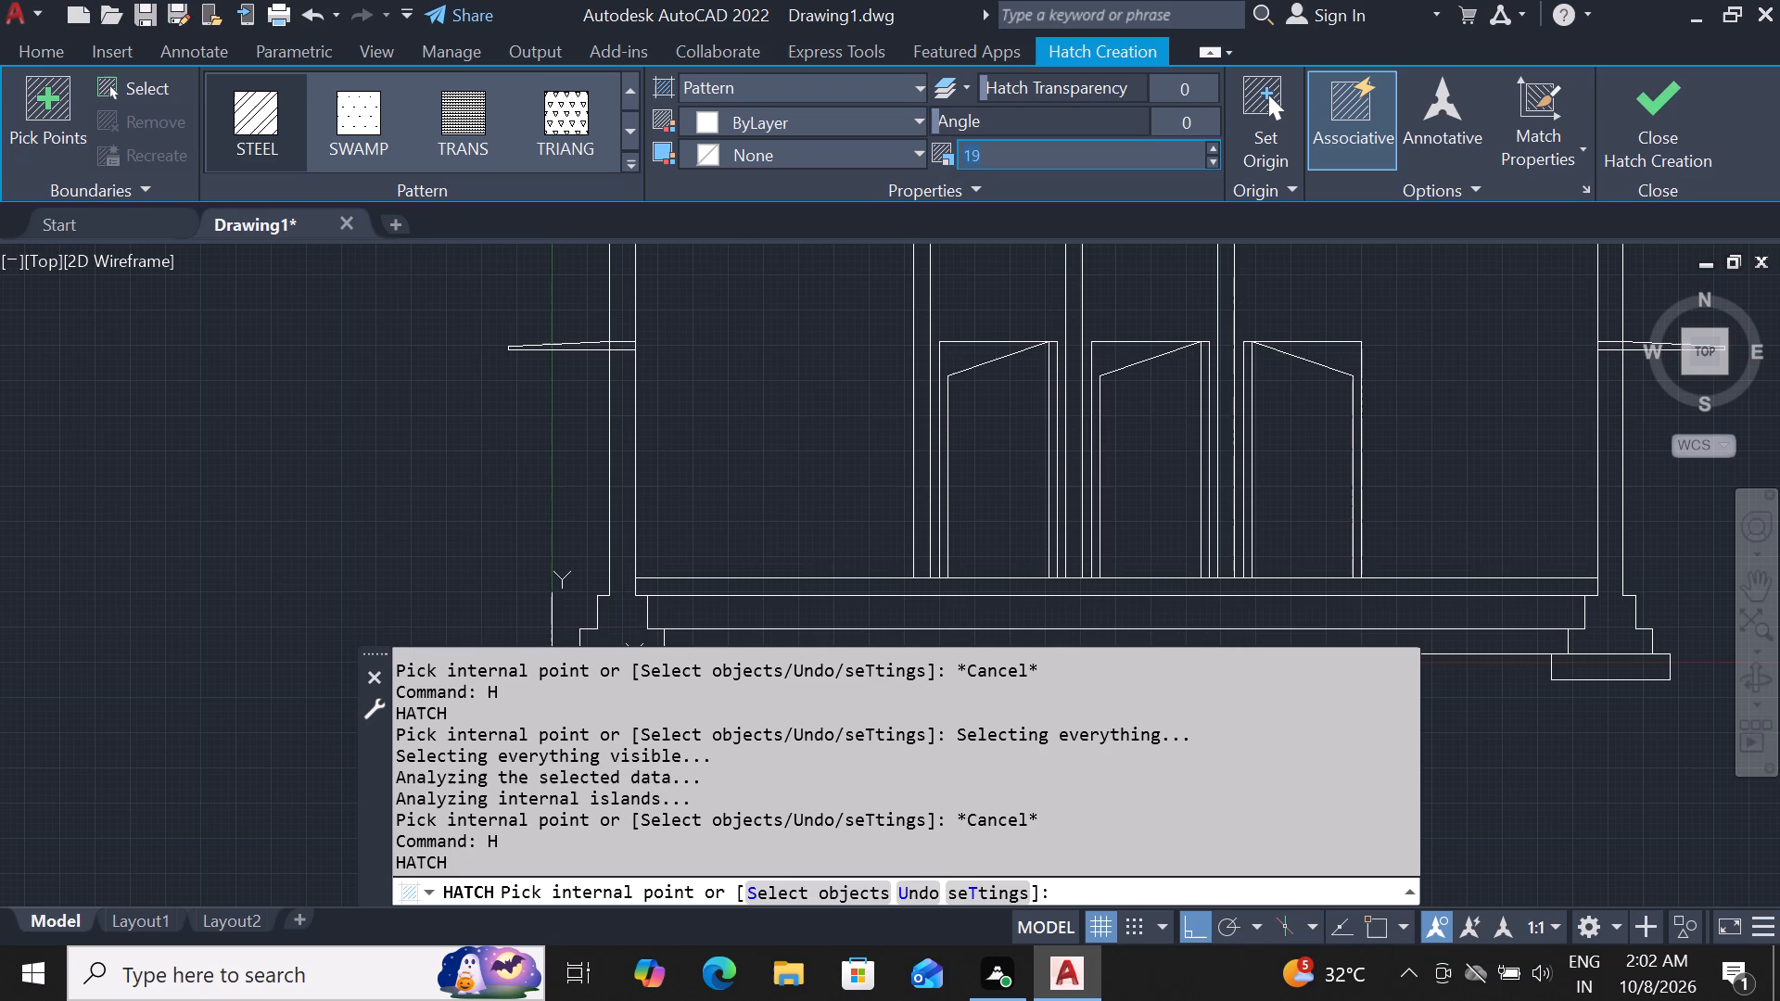
{"action": "key", "text": "BackSpace"}
{"action": "key", "text": "BackSpace"}
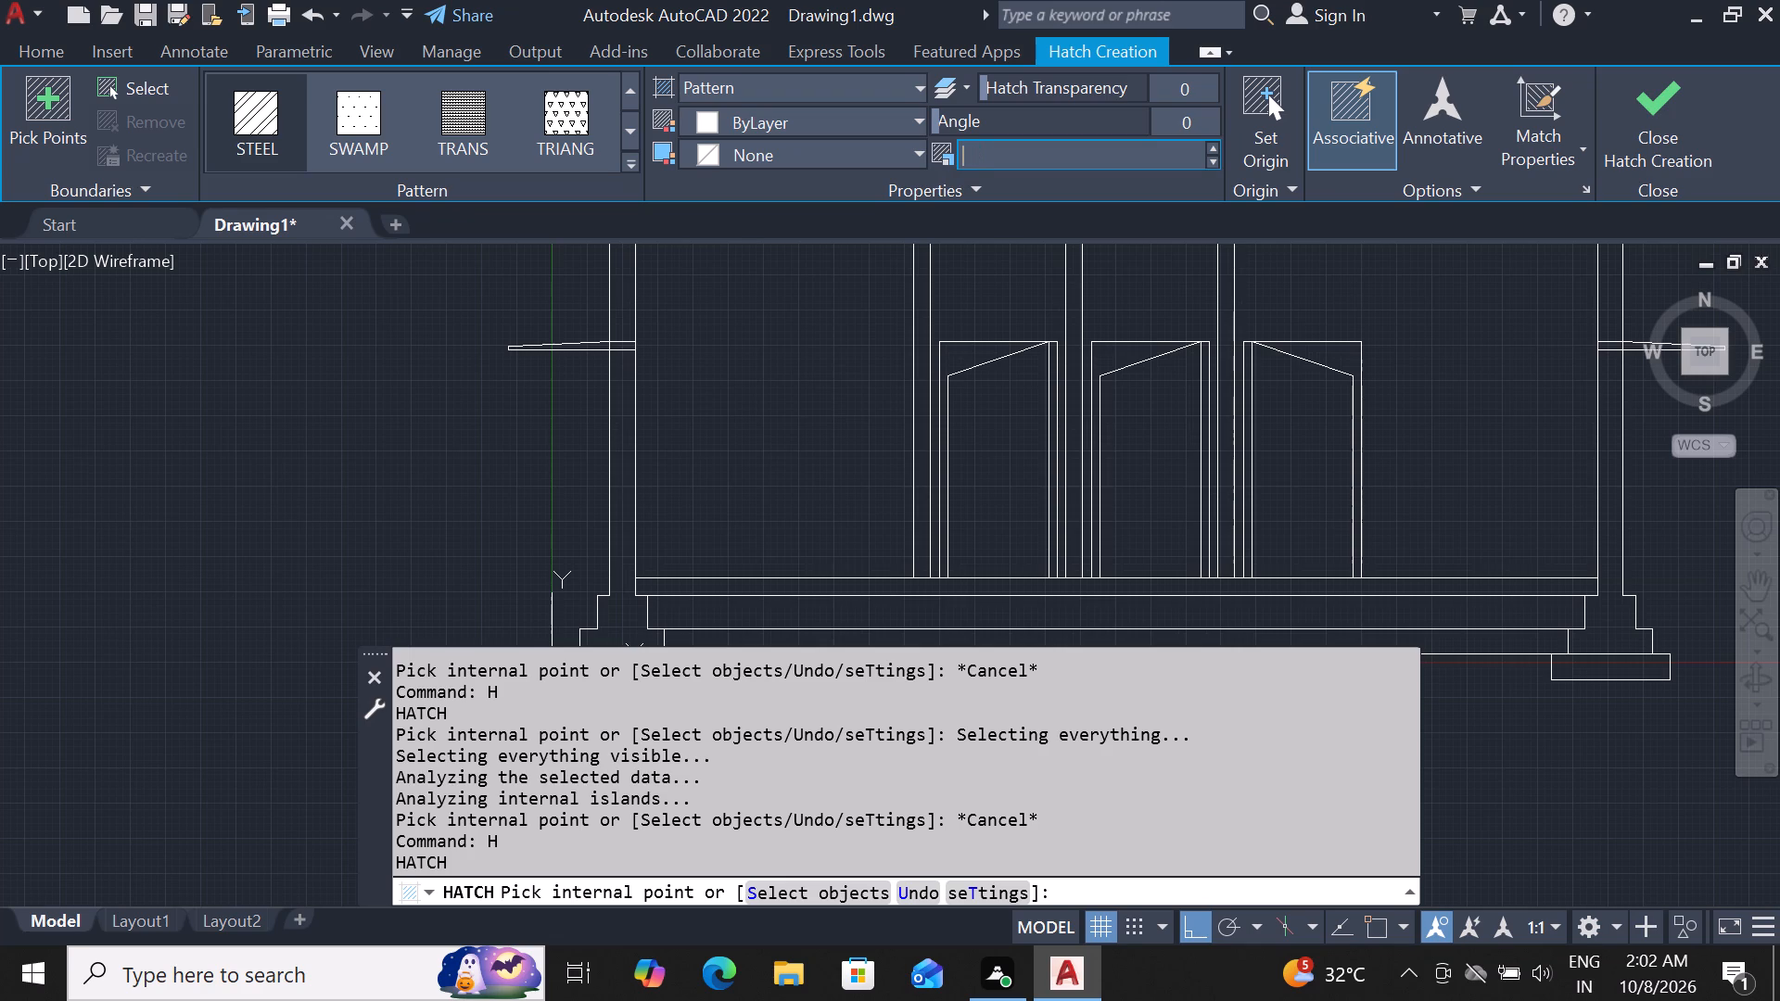
{"action": "type", "text": "30"}
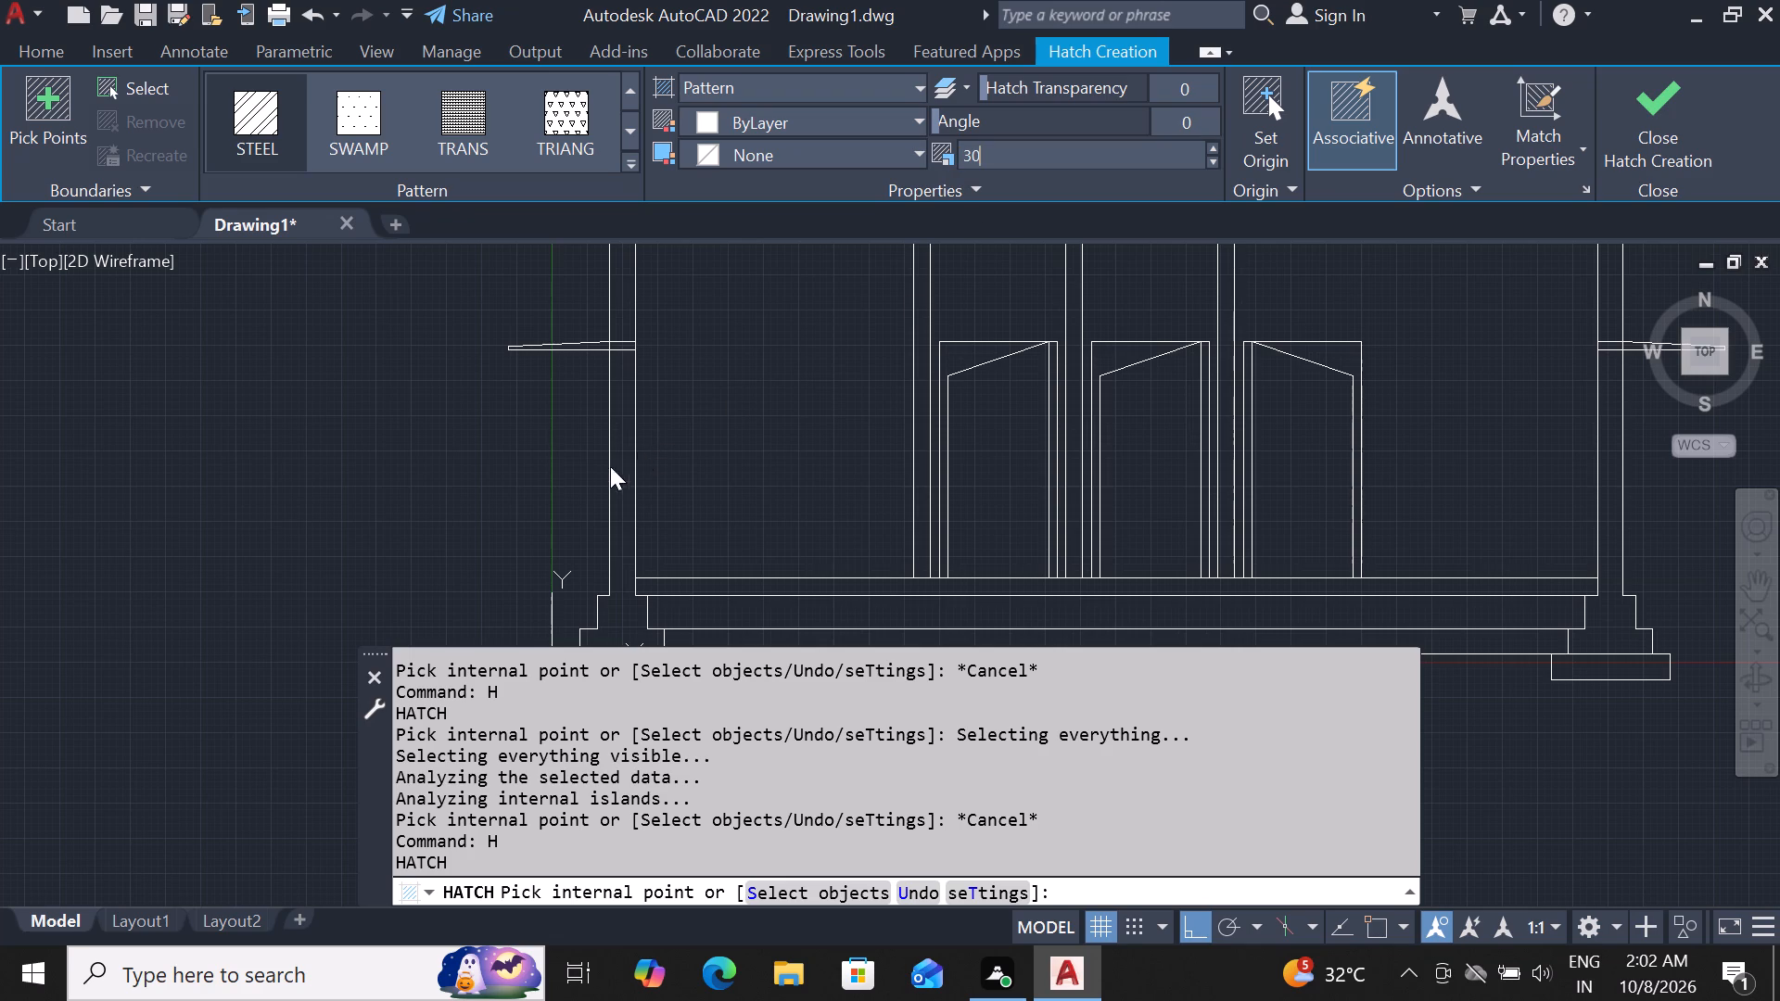
{"action": "left_click", "coordinate": [258, 129]}
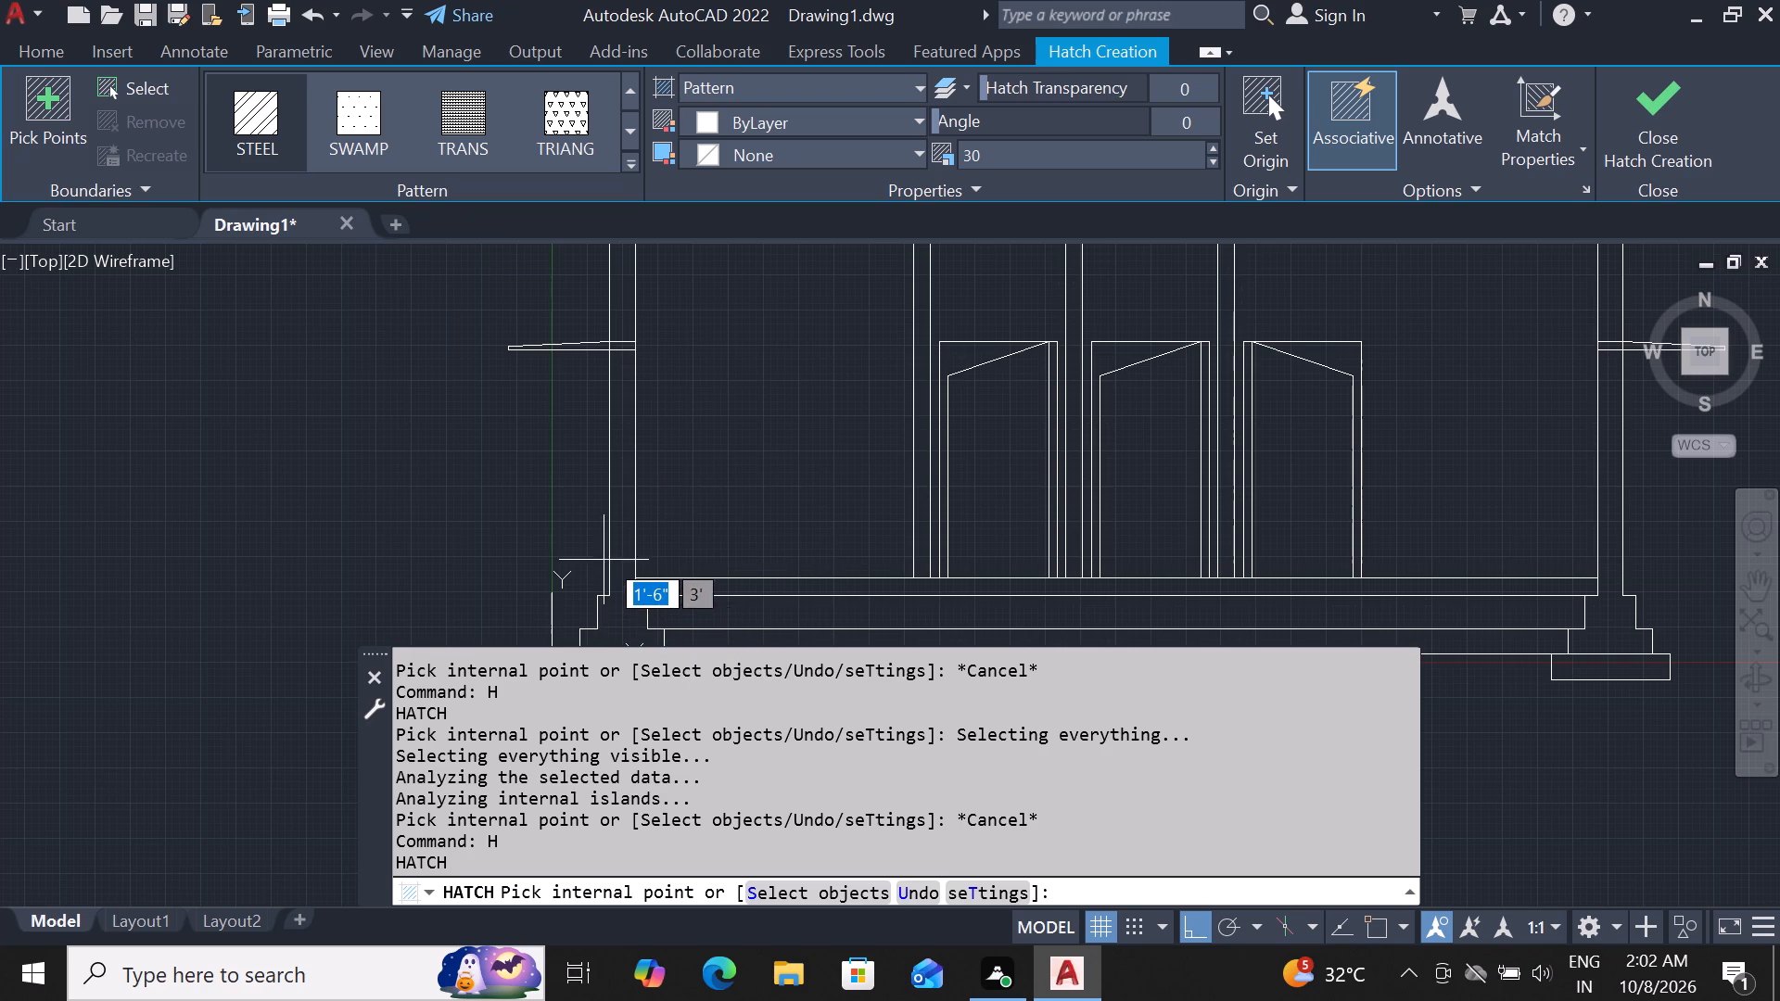
Hatch the section's left outer wall, picking its lower part with the stepped footing and the part above the sunshade.
{"action": "scroll", "coordinate": [599, 447], "scroll_direction": "down", "scroll_amount": 2}
{"action": "scroll", "coordinate": [619, 558], "scroll_direction": "up", "scroll_amount": 3}
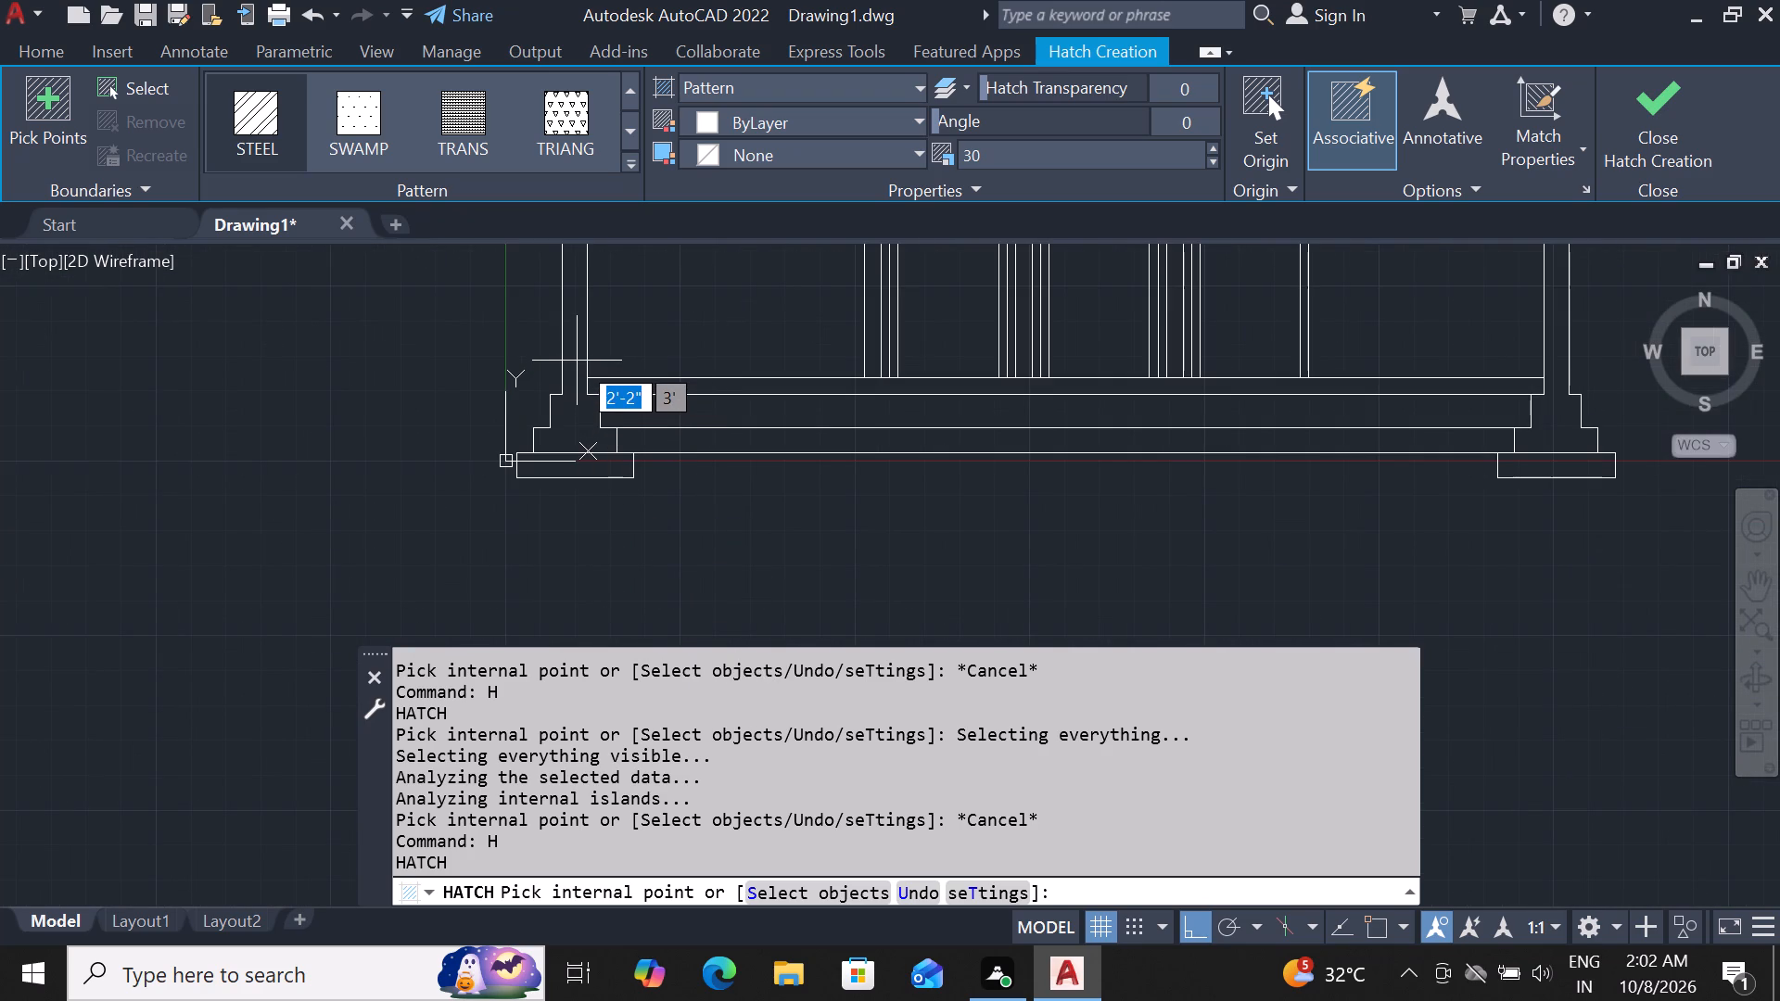
{"action": "scroll", "coordinate": [577, 361], "scroll_direction": "up", "scroll_amount": 1}
{"action": "left_click", "coordinate": [577, 361]}
{"action": "scroll", "coordinate": [590, 412], "scroll_direction": "down", "scroll_amount": 1}
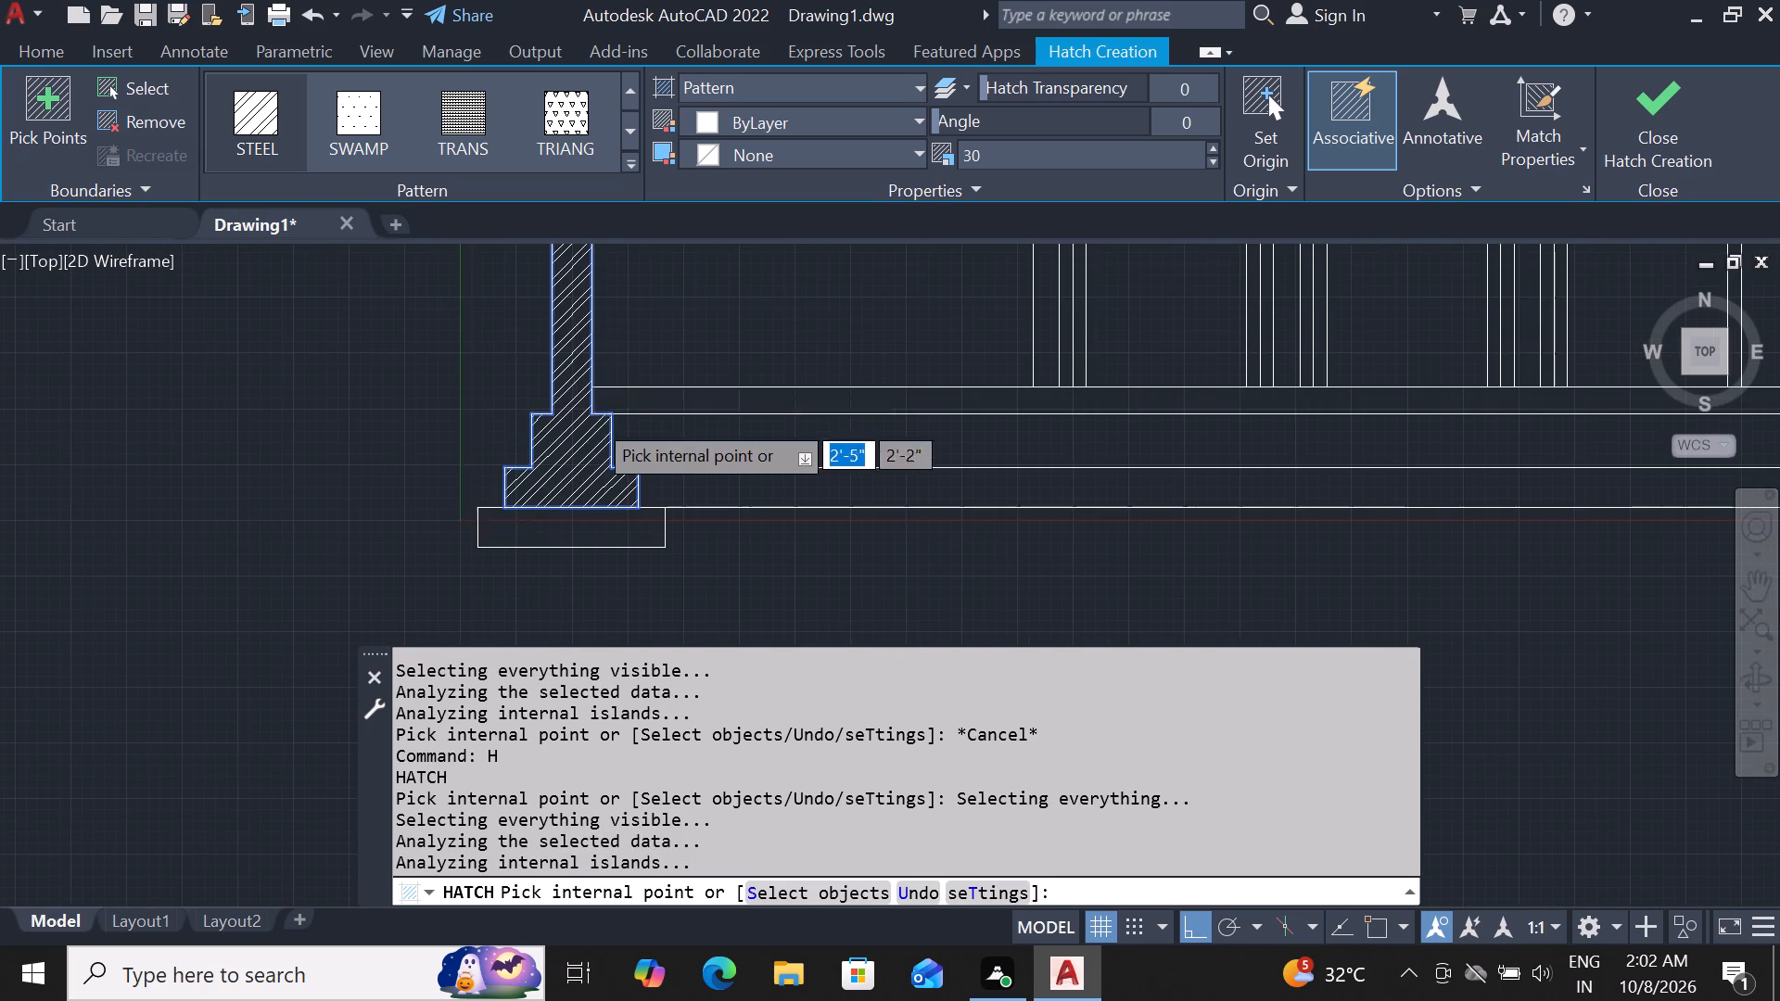
{"action": "scroll", "coordinate": [617, 470], "scroll_direction": "down", "scroll_amount": 1}
{"action": "scroll", "coordinate": [665, 561], "scroll_direction": "down", "scroll_amount": 2}
{"action": "scroll", "coordinate": [637, 399], "scroll_direction": "up", "scroll_amount": 2}
{"action": "scroll", "coordinate": [637, 399], "scroll_direction": "down", "scroll_amount": 2}
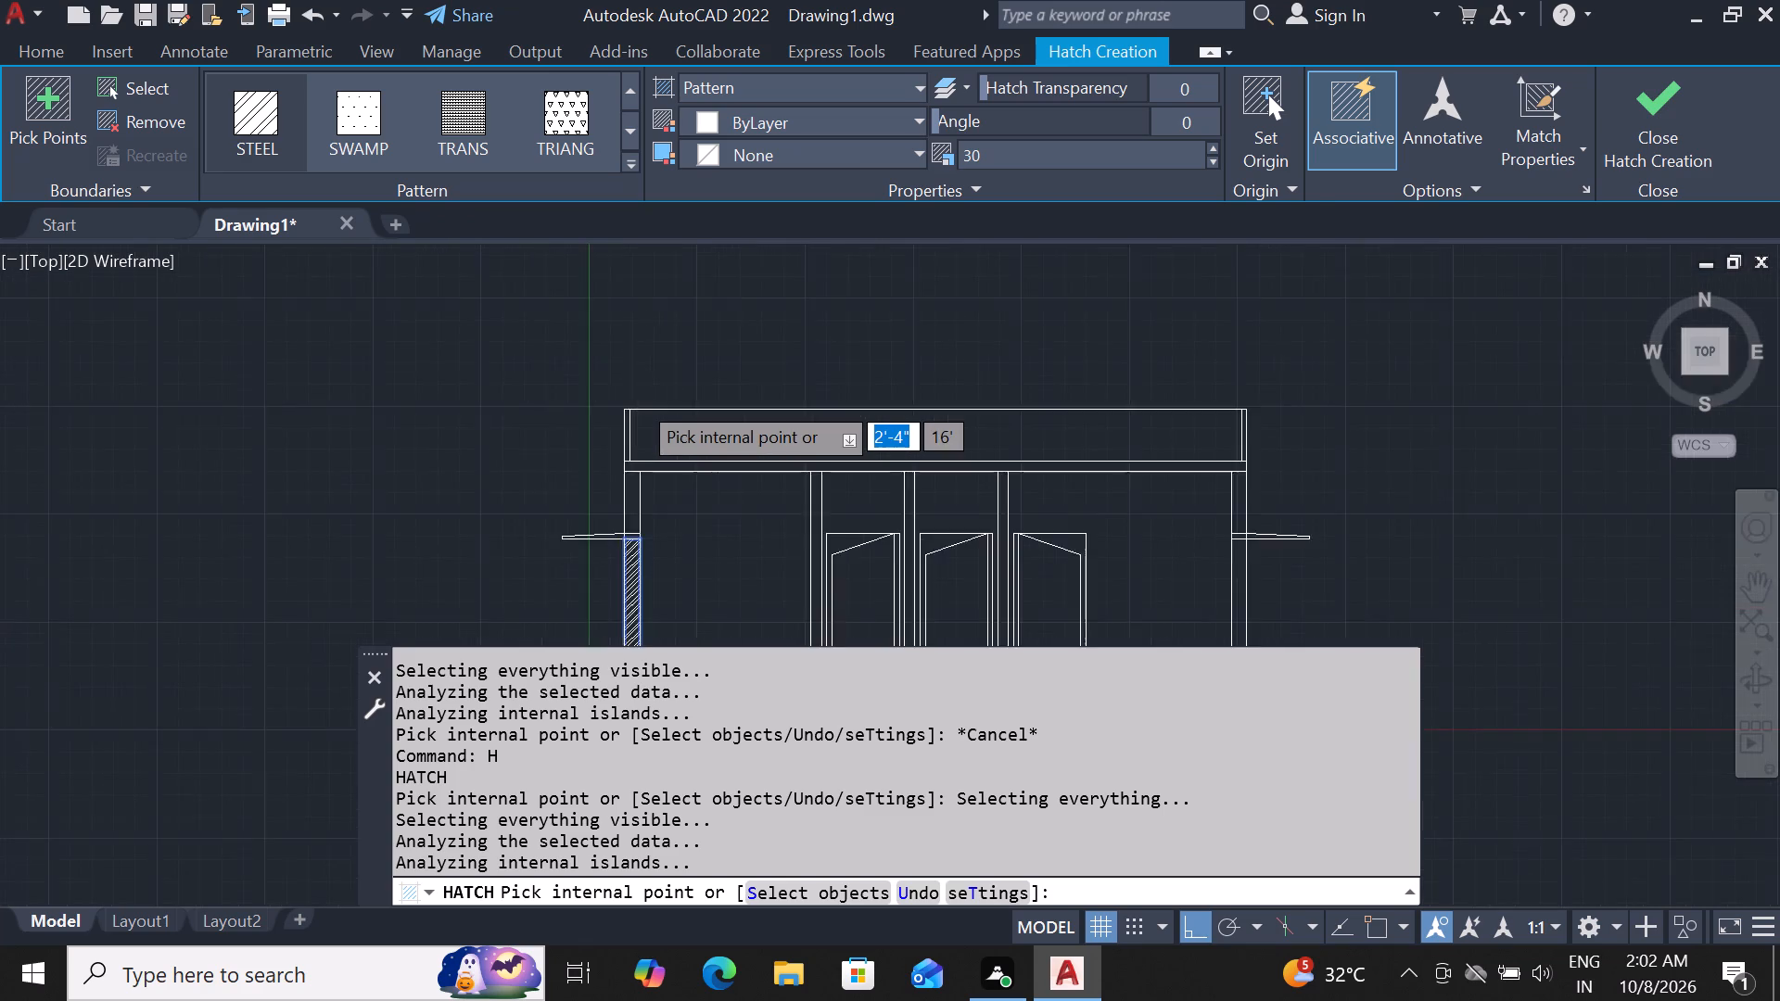
{"action": "scroll", "coordinate": [637, 383], "scroll_direction": "up", "scroll_amount": 5}
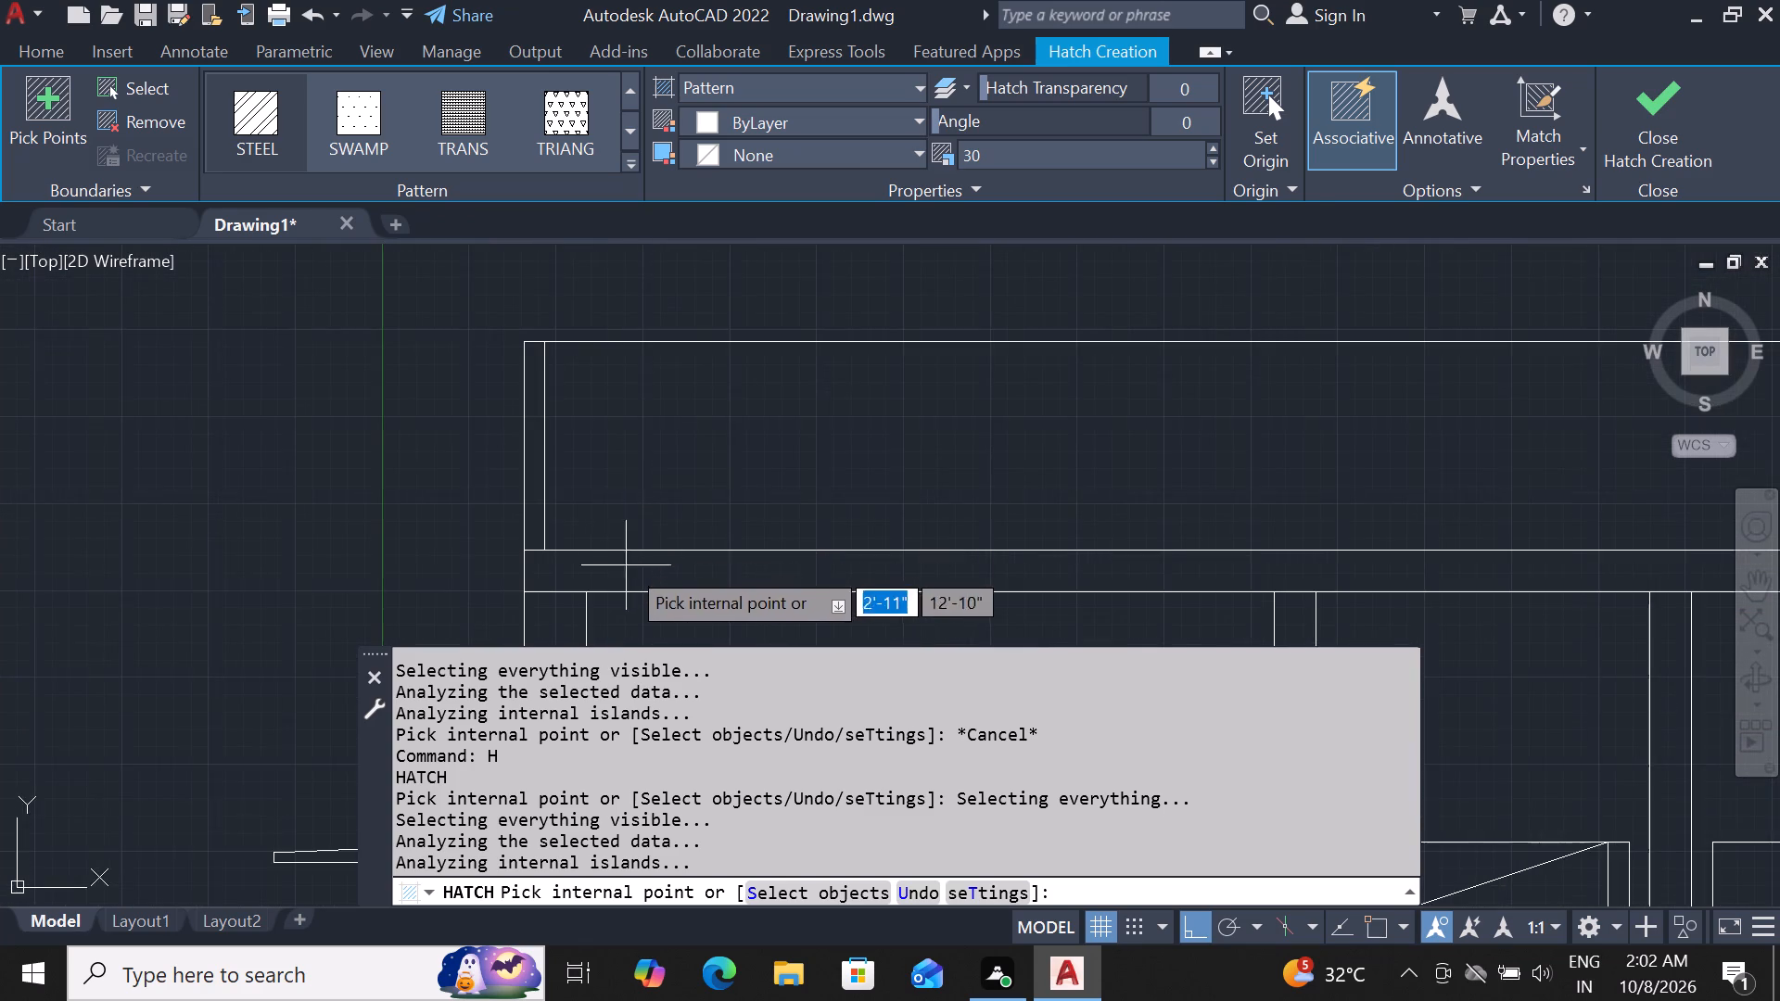
{"action": "scroll", "coordinate": [566, 371], "scroll_direction": "down", "scroll_amount": 2}
{"action": "scroll", "coordinate": [568, 496], "scroll_direction": "up", "scroll_amount": 2}
{"action": "left_click", "coordinate": [533, 513]}
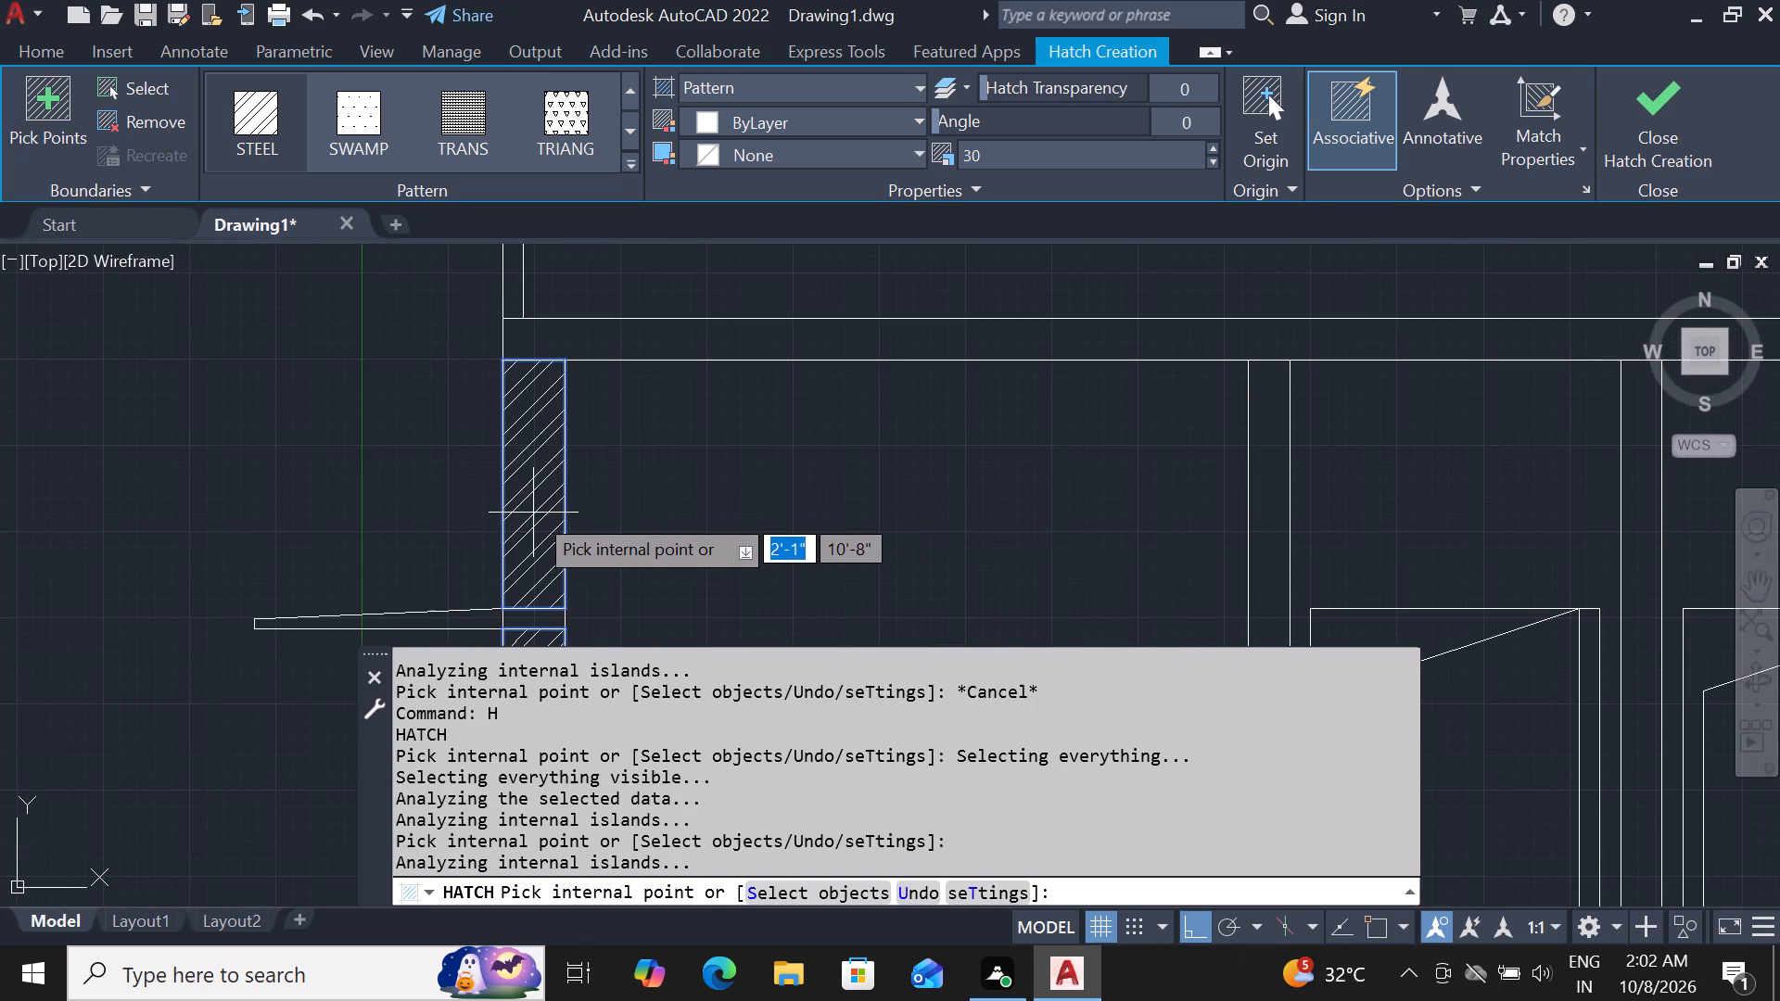
Add the three inner walls beside the doors of the section to the STEEL hatch.
{"action": "scroll", "coordinate": [533, 475], "scroll_direction": "down", "scroll_amount": 2}
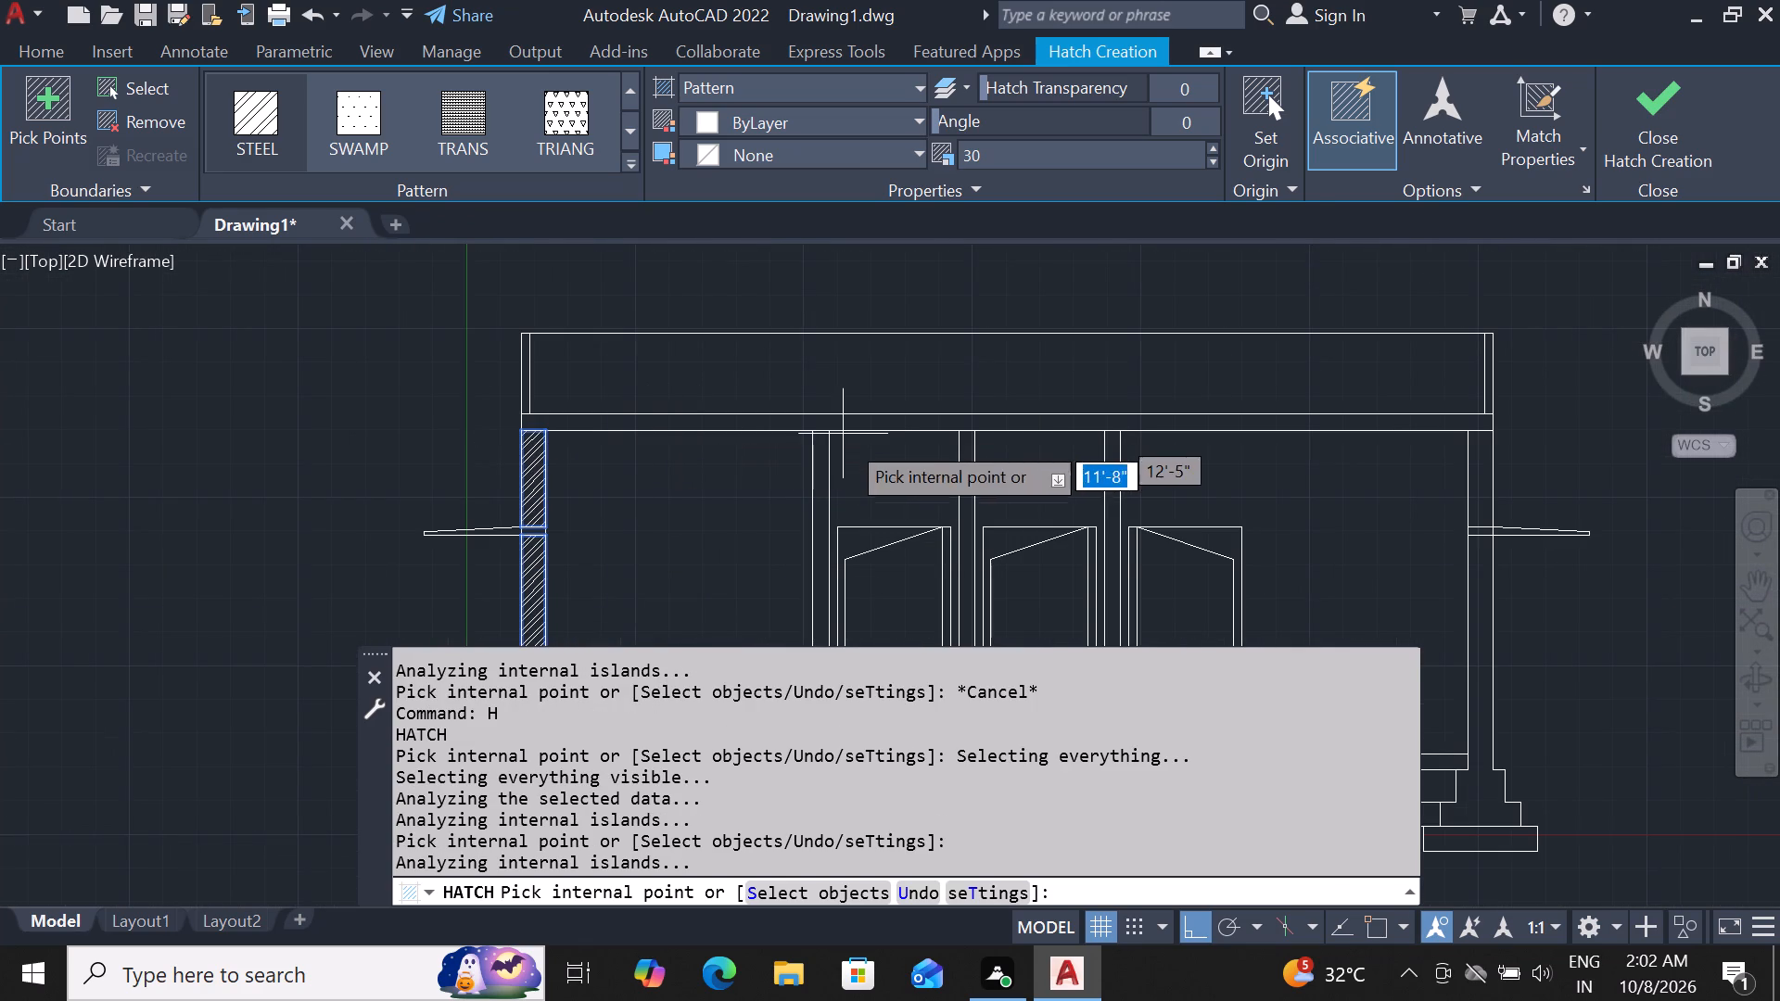
{"action": "scroll", "coordinate": [769, 516], "scroll_direction": "up", "scroll_amount": 2}
{"action": "left_click", "coordinate": [904, 390]}
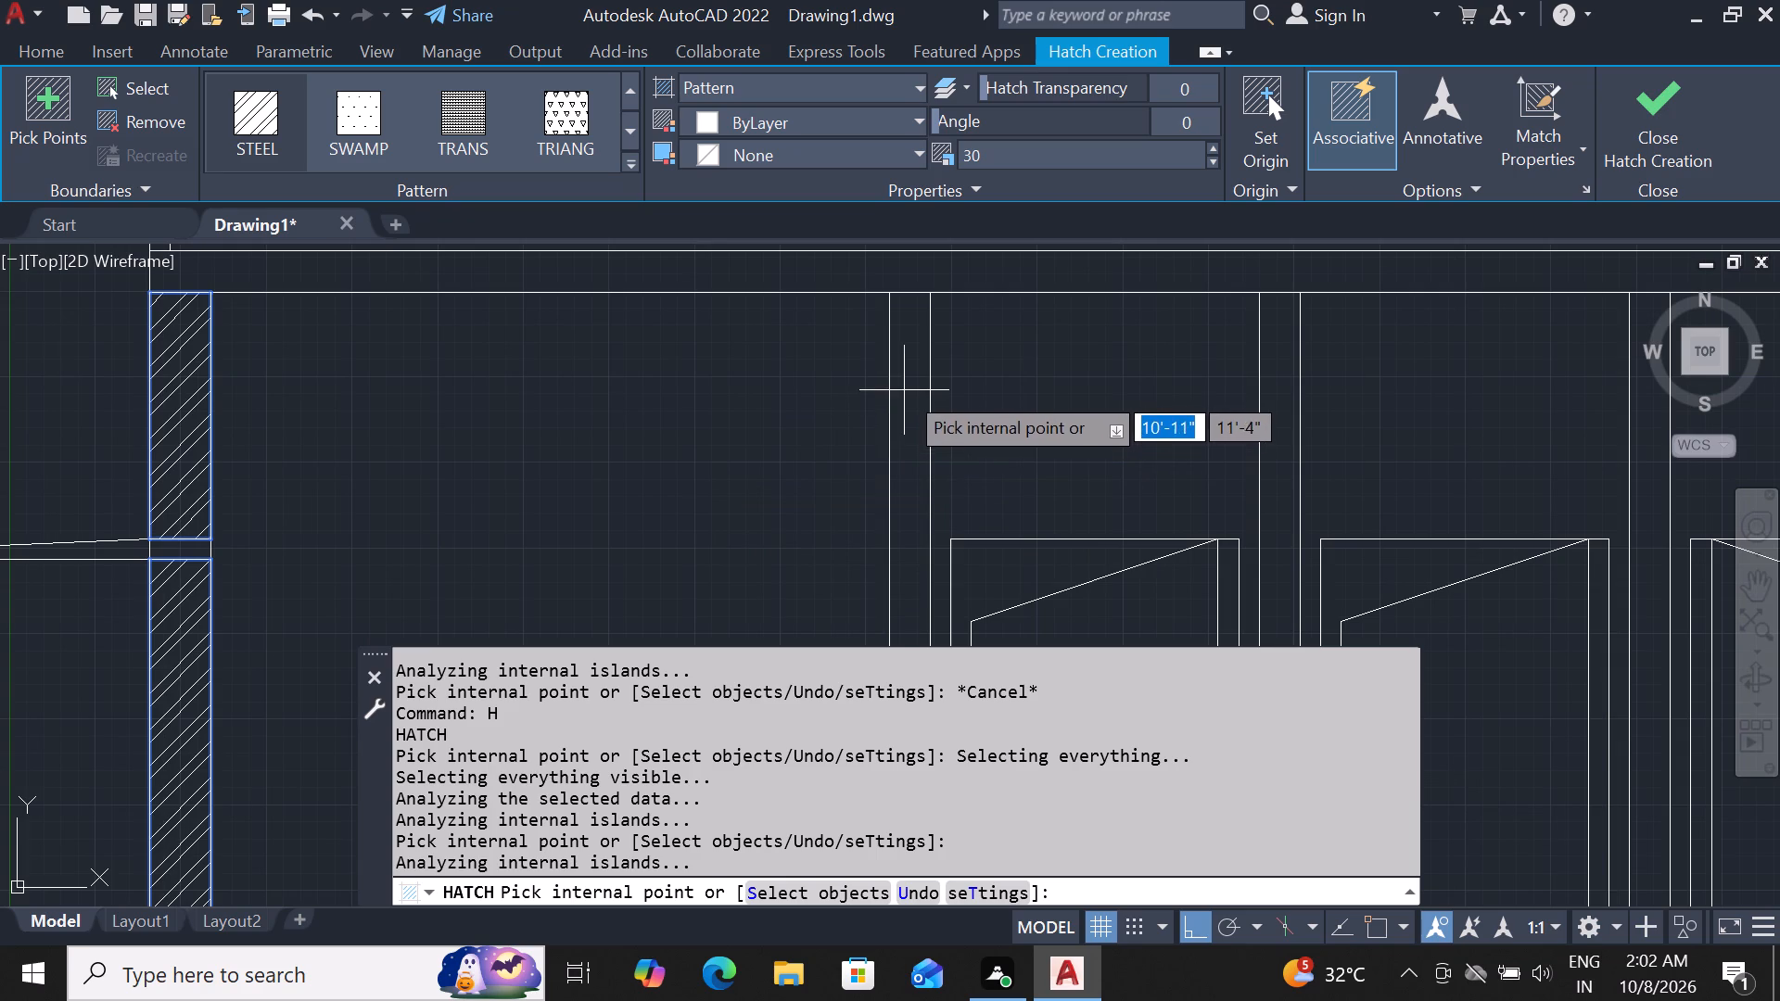
{"action": "scroll", "coordinate": [703, 345], "scroll_direction": "down", "scroll_amount": 3}
{"action": "scroll", "coordinate": [866, 438], "scroll_direction": "up", "scroll_amount": 2}
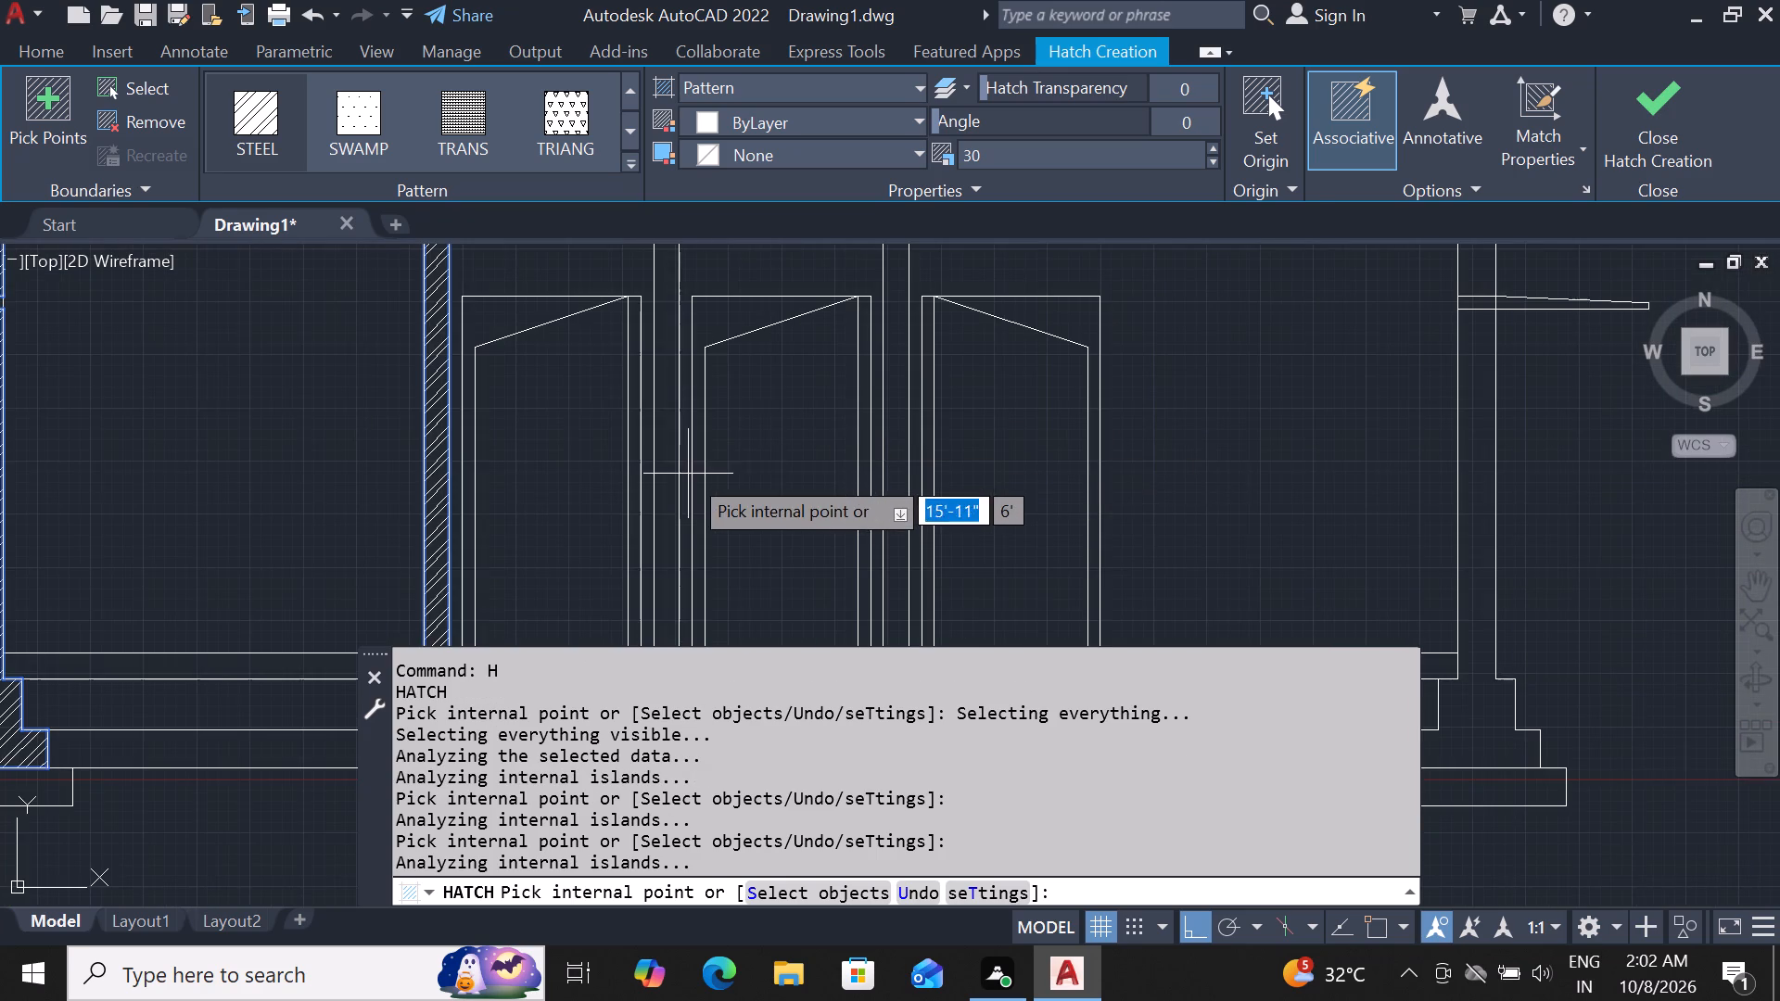
{"action": "scroll", "coordinate": [687, 474], "scroll_direction": "up", "scroll_amount": 1}
{"action": "left_click", "coordinate": [655, 465]}
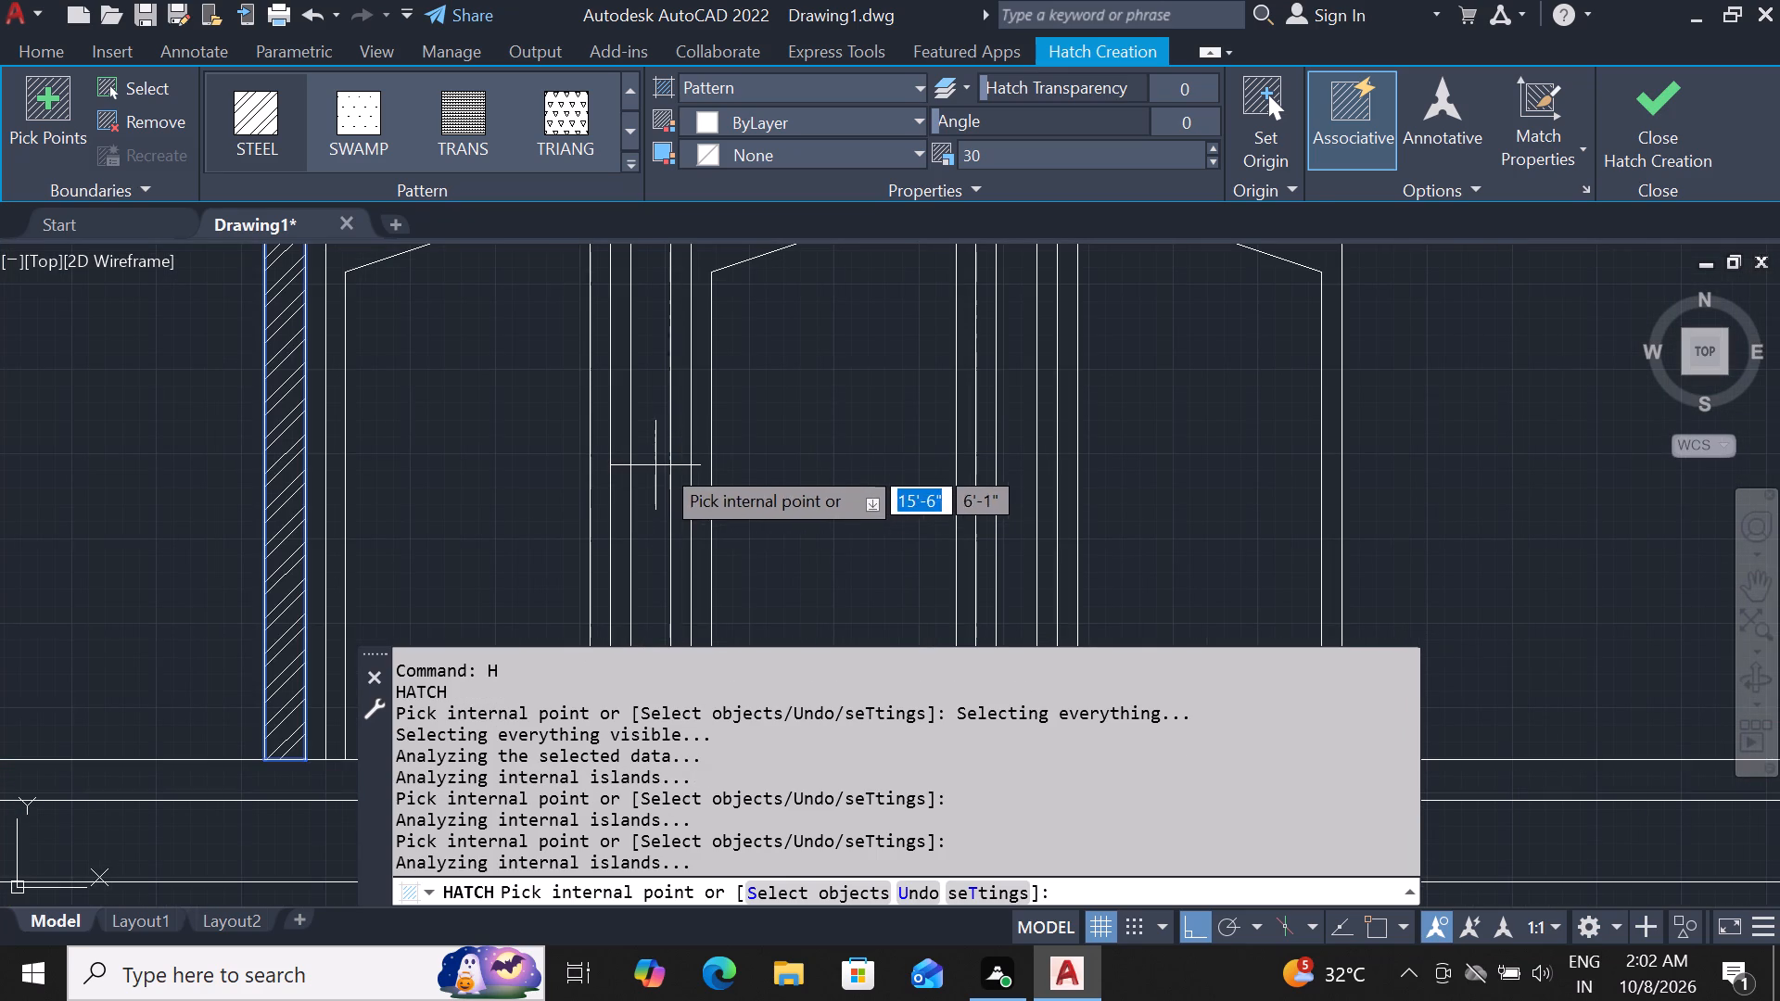
{"action": "left_click", "coordinate": [1028, 427]}
Hatch the section's right outer wall, including its stepped footing and the part above the sunshade, and finish the hatch.
{"action": "scroll", "coordinate": [874, 421], "scroll_direction": "down", "scroll_amount": 3}
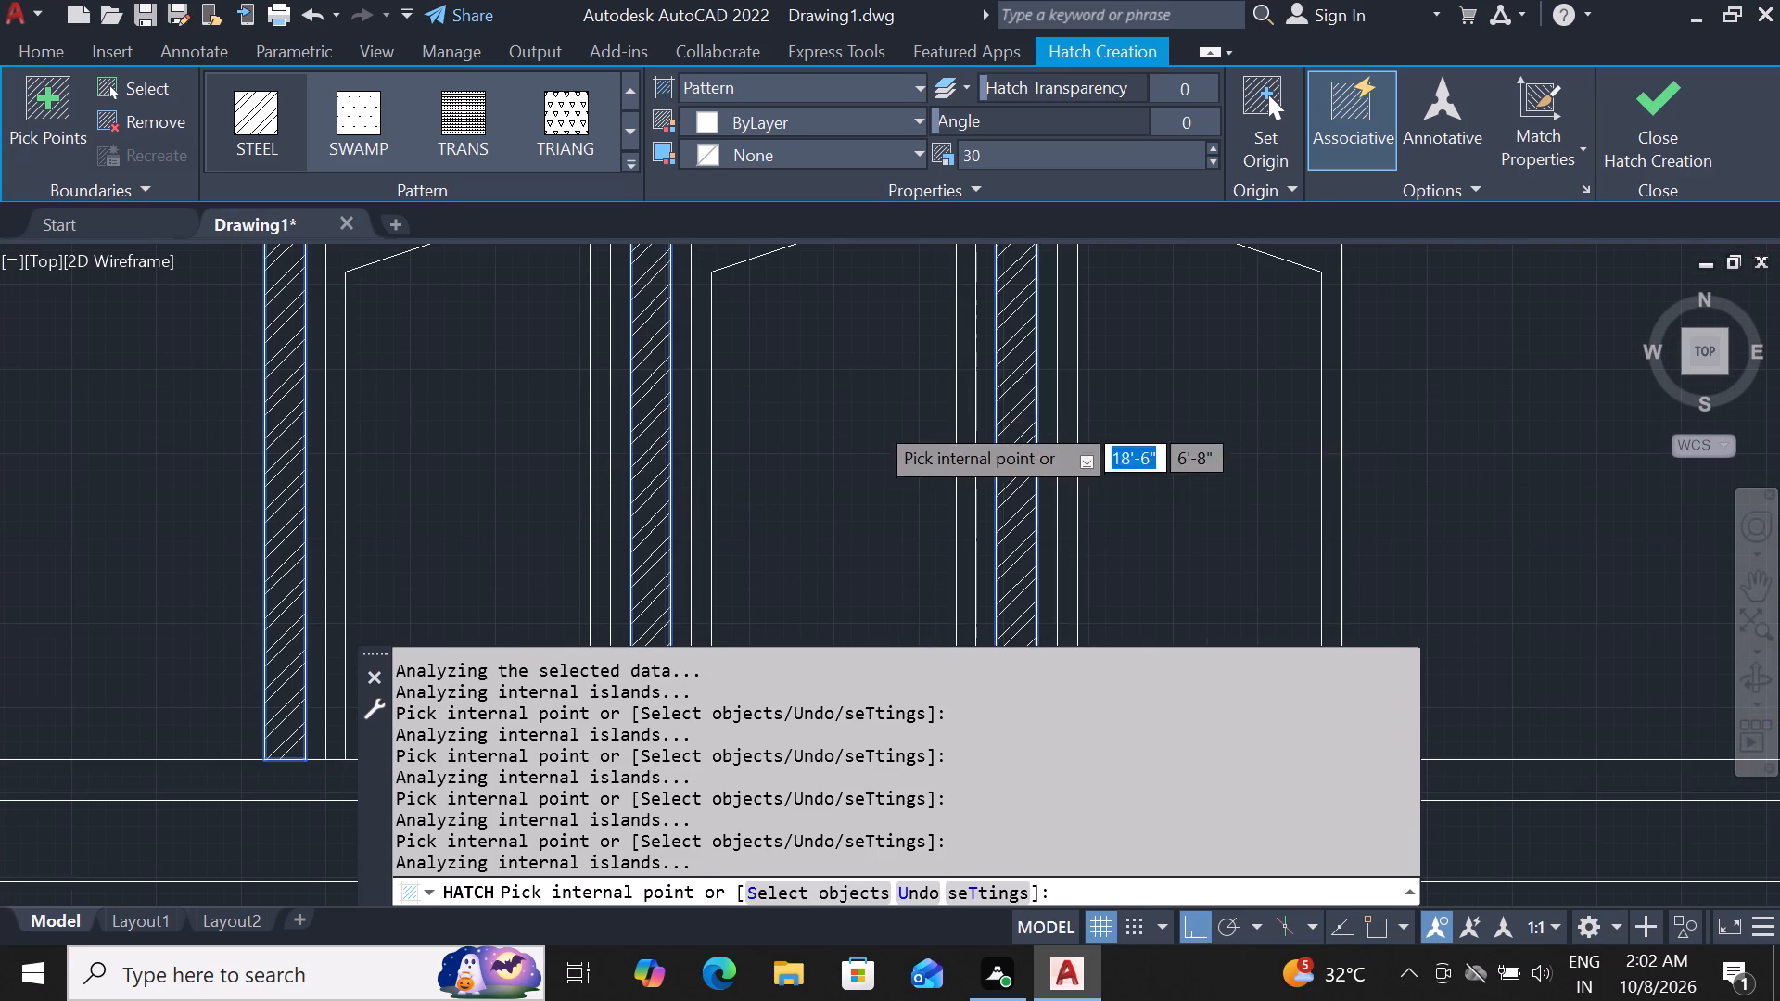
{"action": "scroll", "coordinate": [1103, 413], "scroll_direction": "up", "scroll_amount": 2}
{"action": "left_click", "coordinate": [1103, 413]}
{"action": "scroll", "coordinate": [1093, 414], "scroll_direction": "down", "scroll_amount": 2}
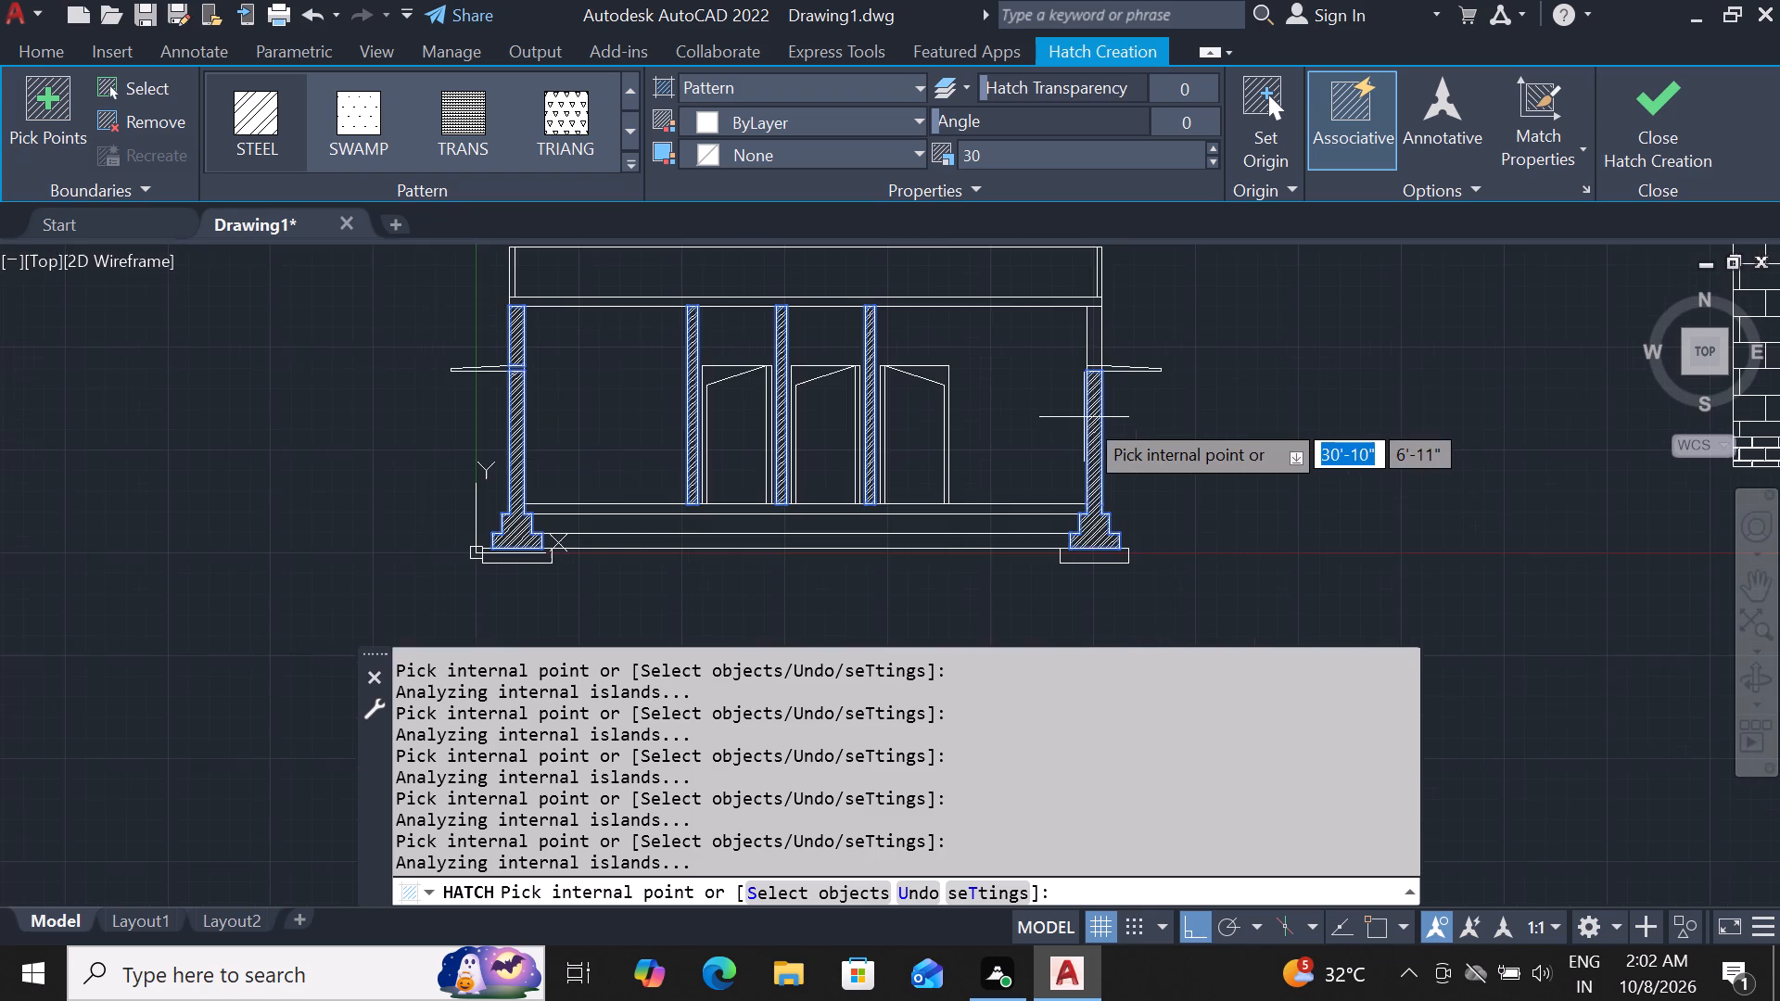
{"action": "scroll", "coordinate": [1084, 362], "scroll_direction": "up", "scroll_amount": 2}
{"action": "left_click", "coordinate": [1100, 332]}
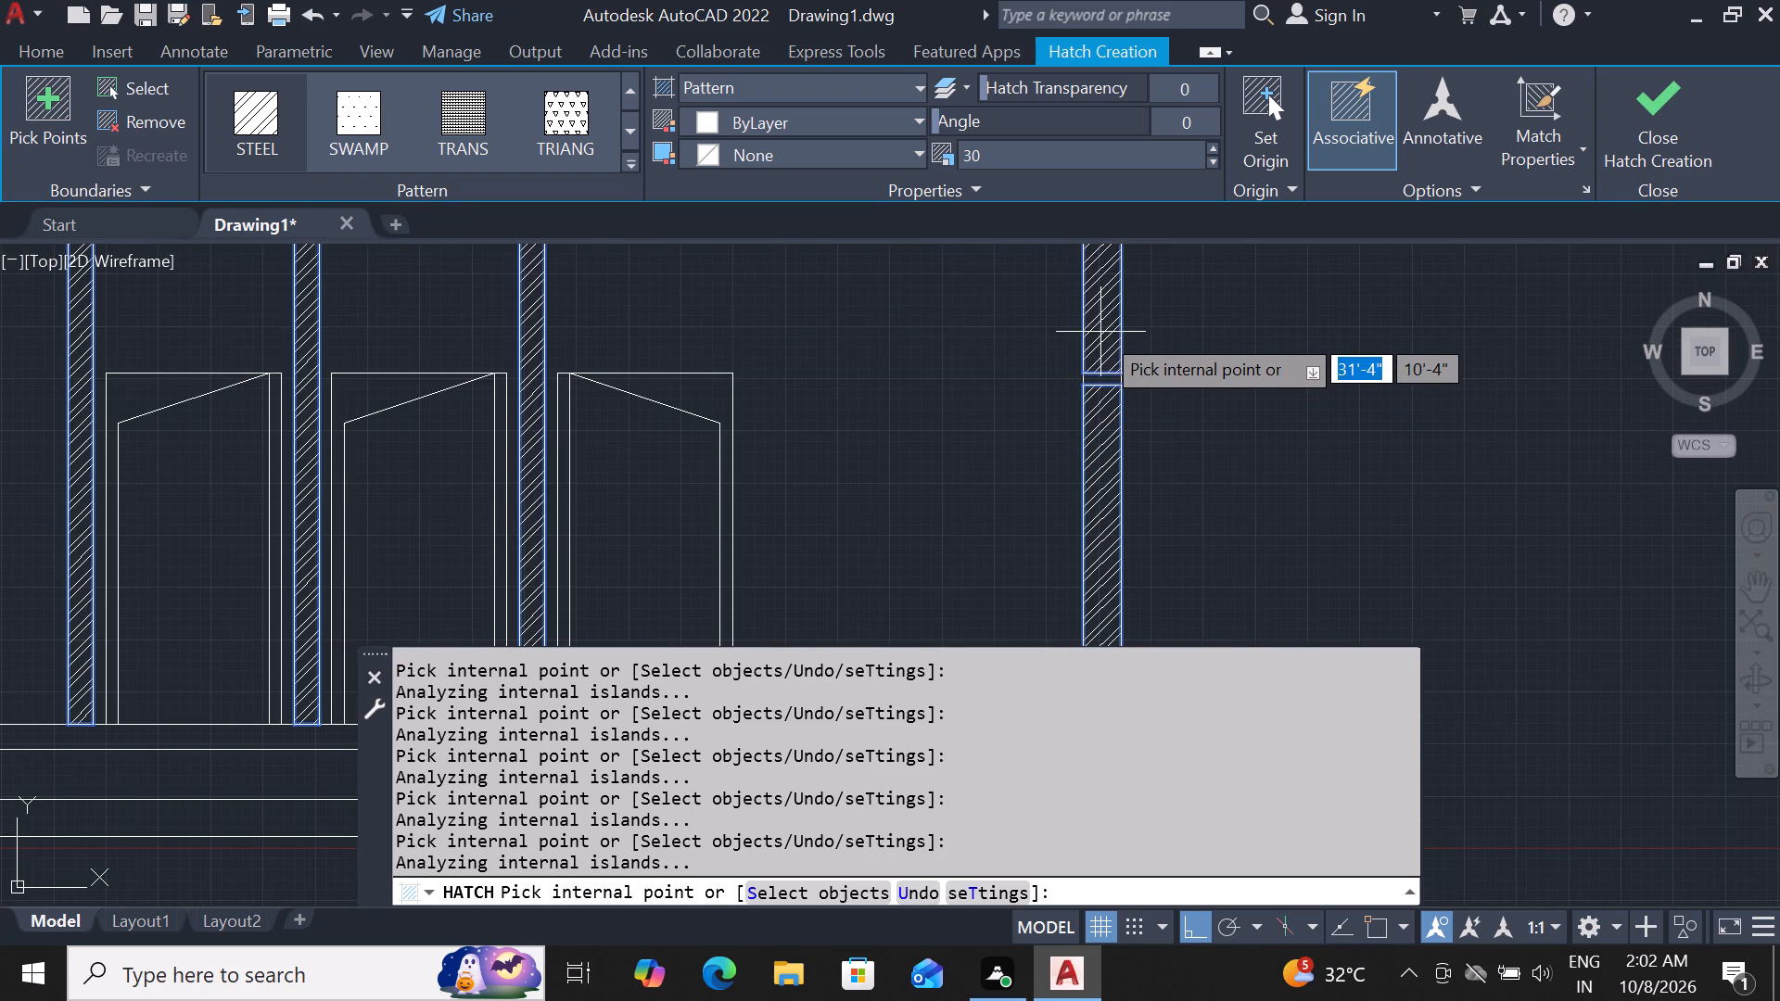
{"action": "scroll", "coordinate": [1093, 350], "scroll_direction": "down", "scroll_amount": 4}
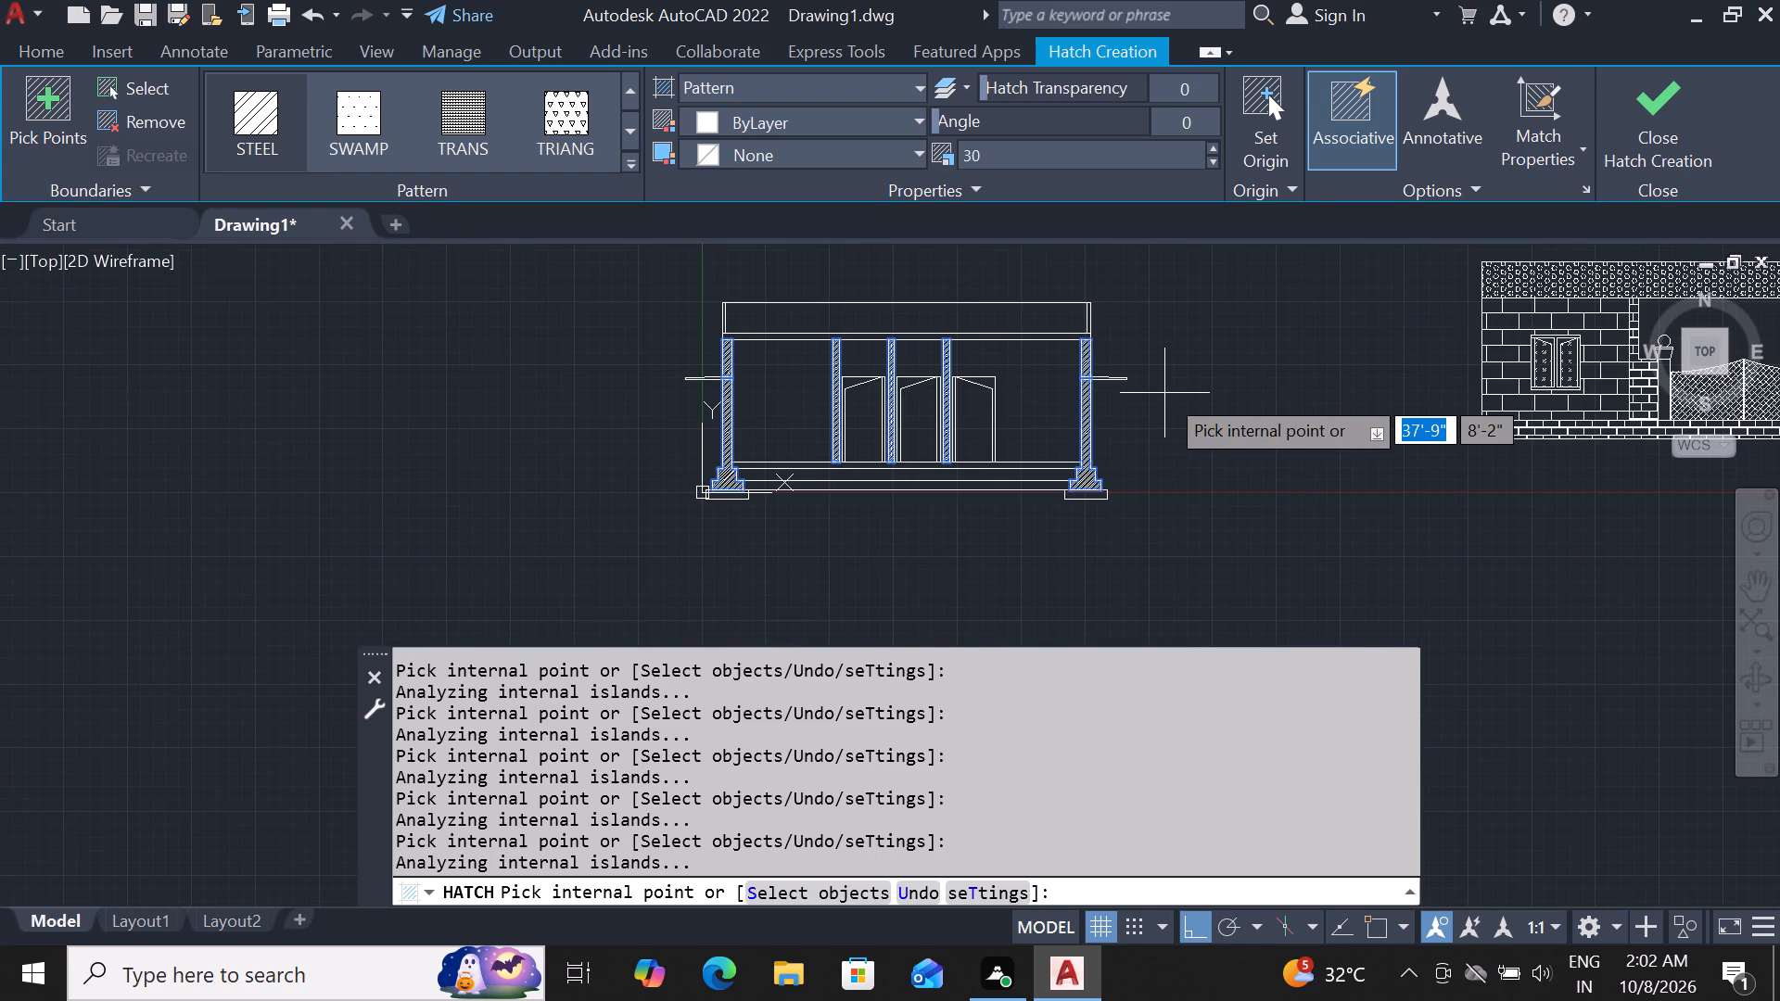
{"action": "key", "text": "Escape"}
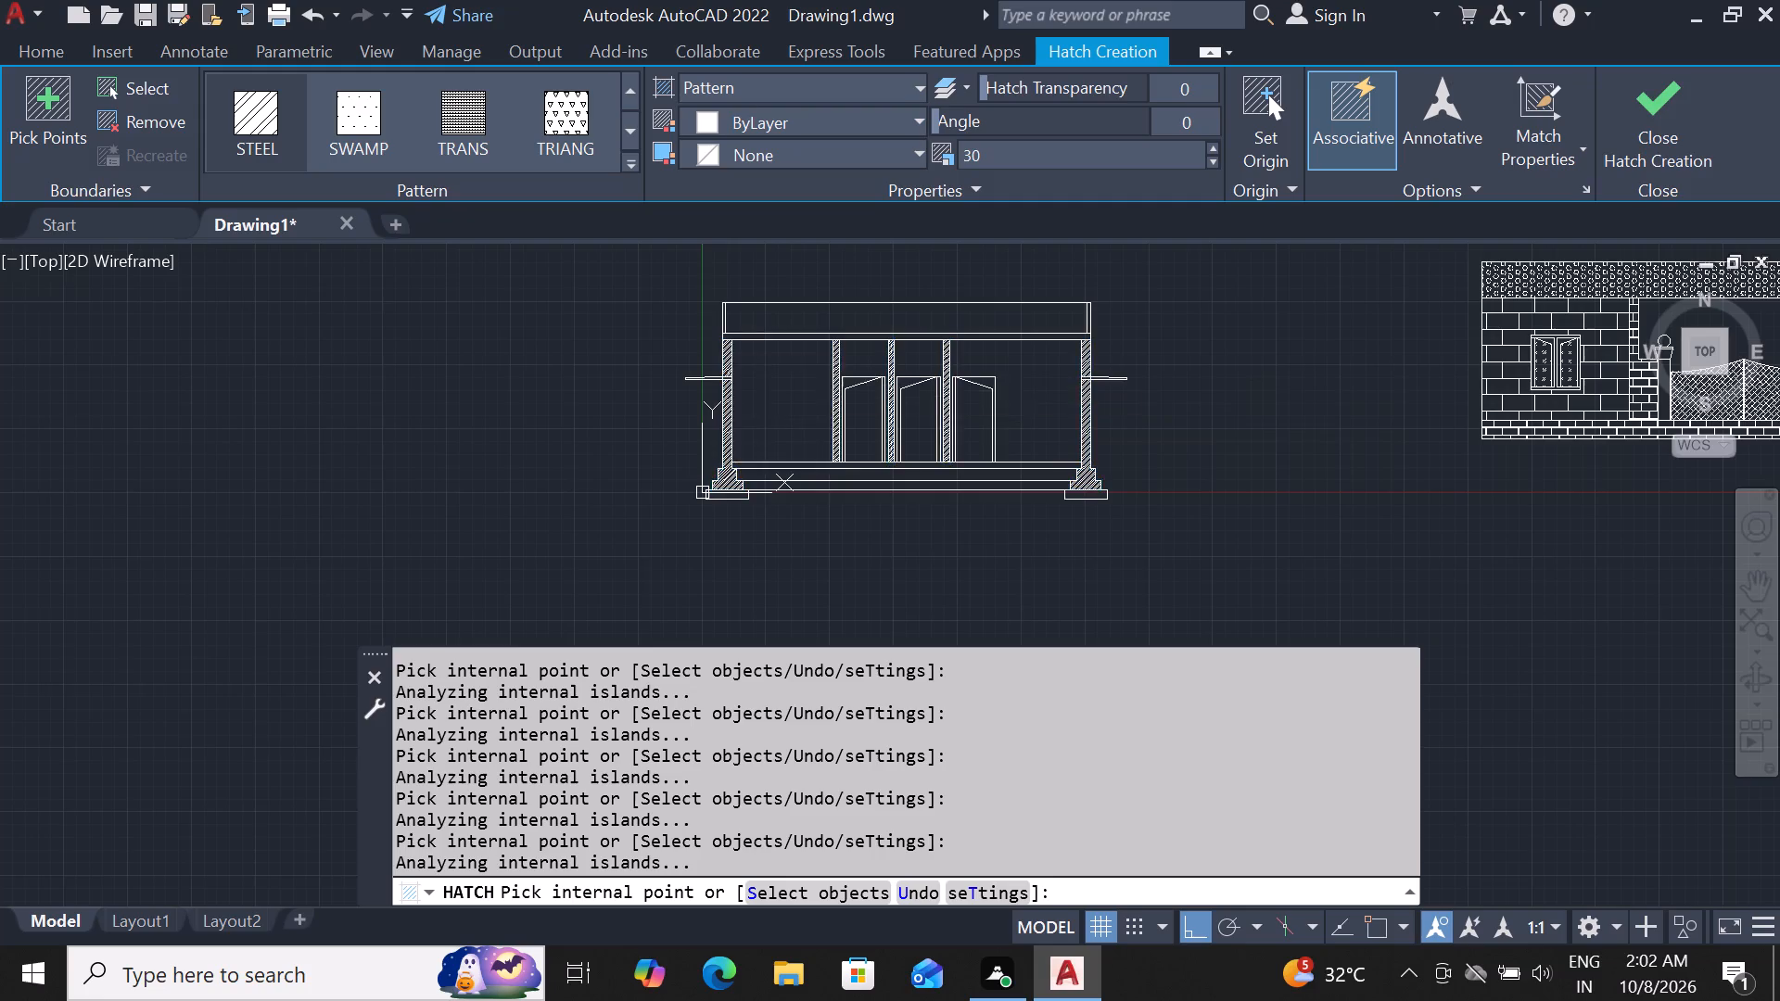
Hatch the section's thin floor slab directly below the doors with the AR-CONC pattern at scale 15.
{"action": "type", "text": "h"}
{"action": "key", "text": "space"}
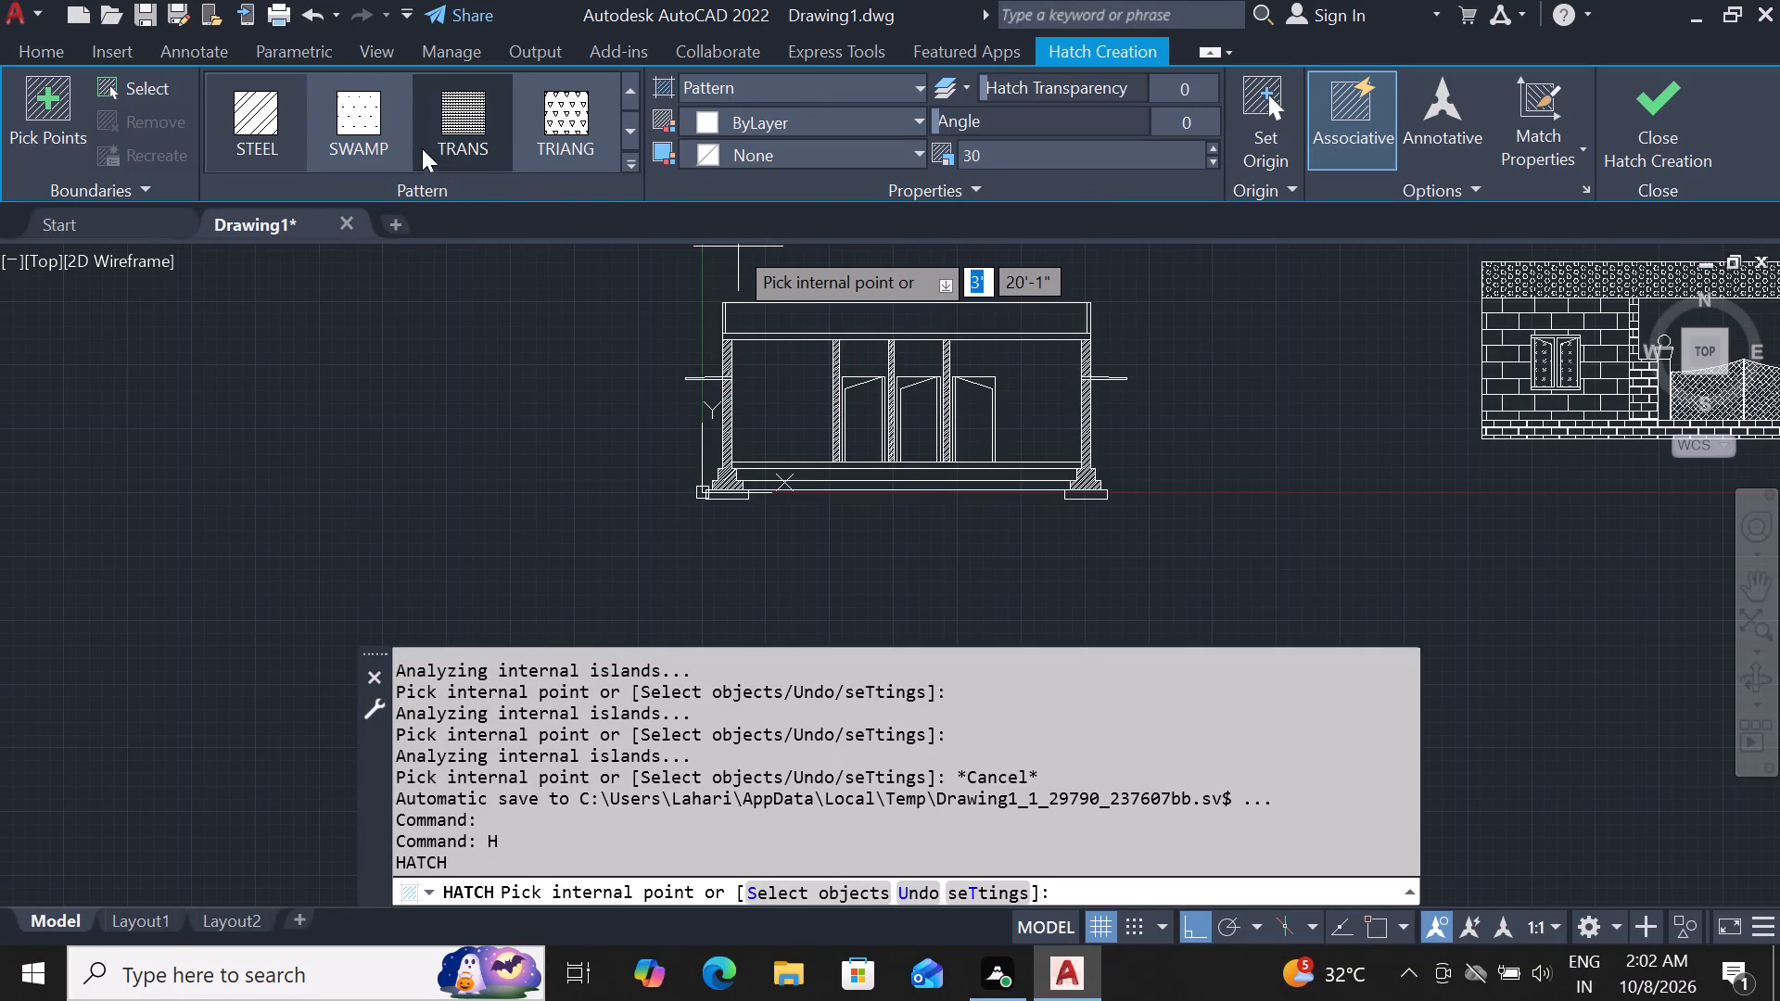
{"action": "left_click", "coordinate": [625, 126]}
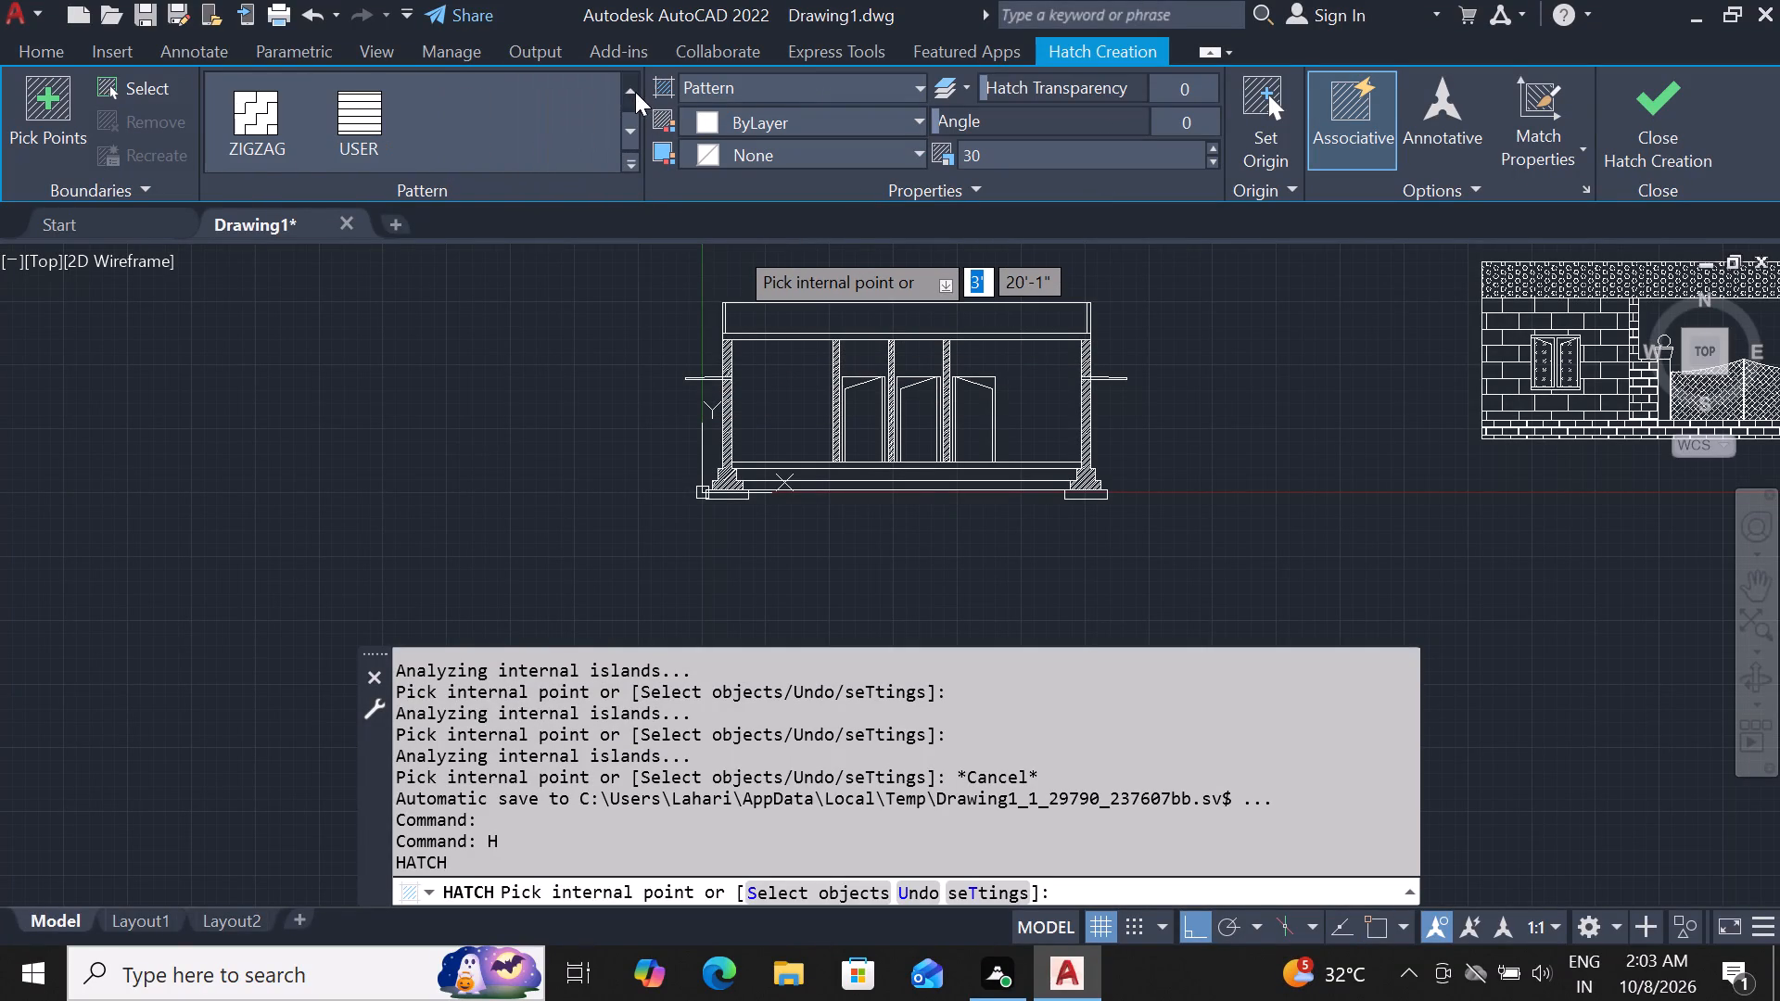
{"action": "left_click", "coordinate": [635, 92]}
{"action": "left_click", "coordinate": [635, 92]}
{"action": "left_click", "coordinate": [635, 92]}
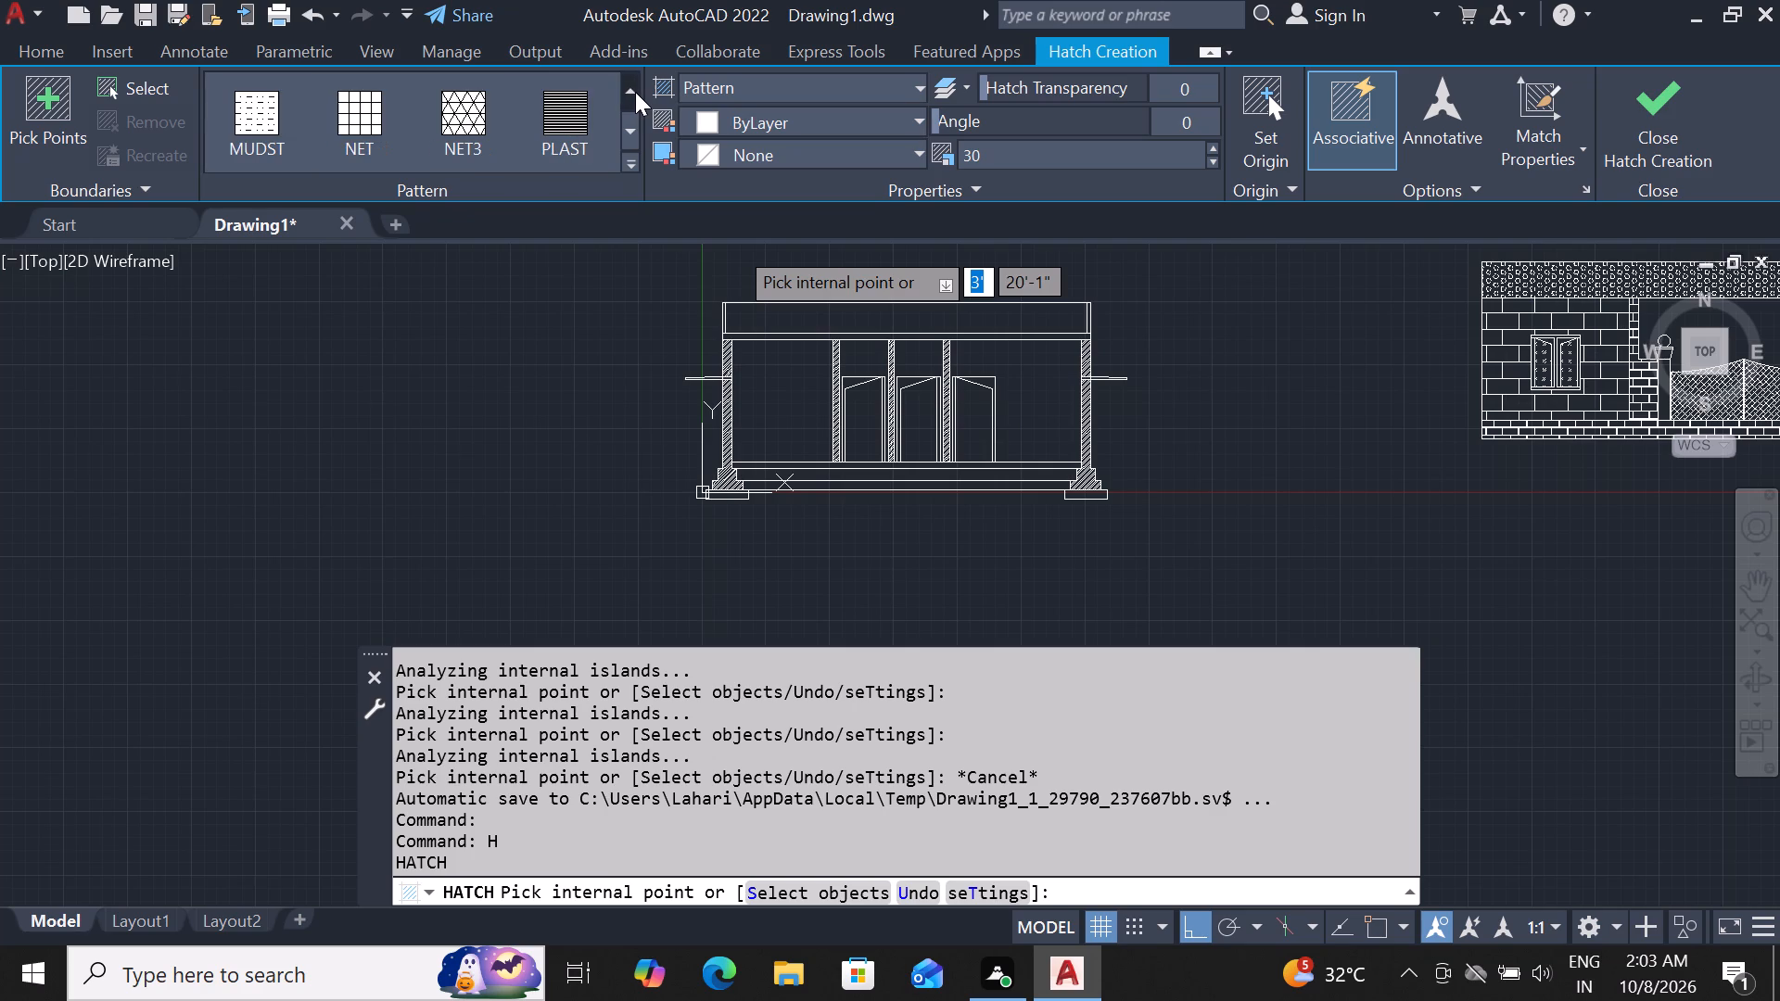
{"action": "left_click", "coordinate": [635, 92]}
{"action": "left_click", "coordinate": [635, 92]}
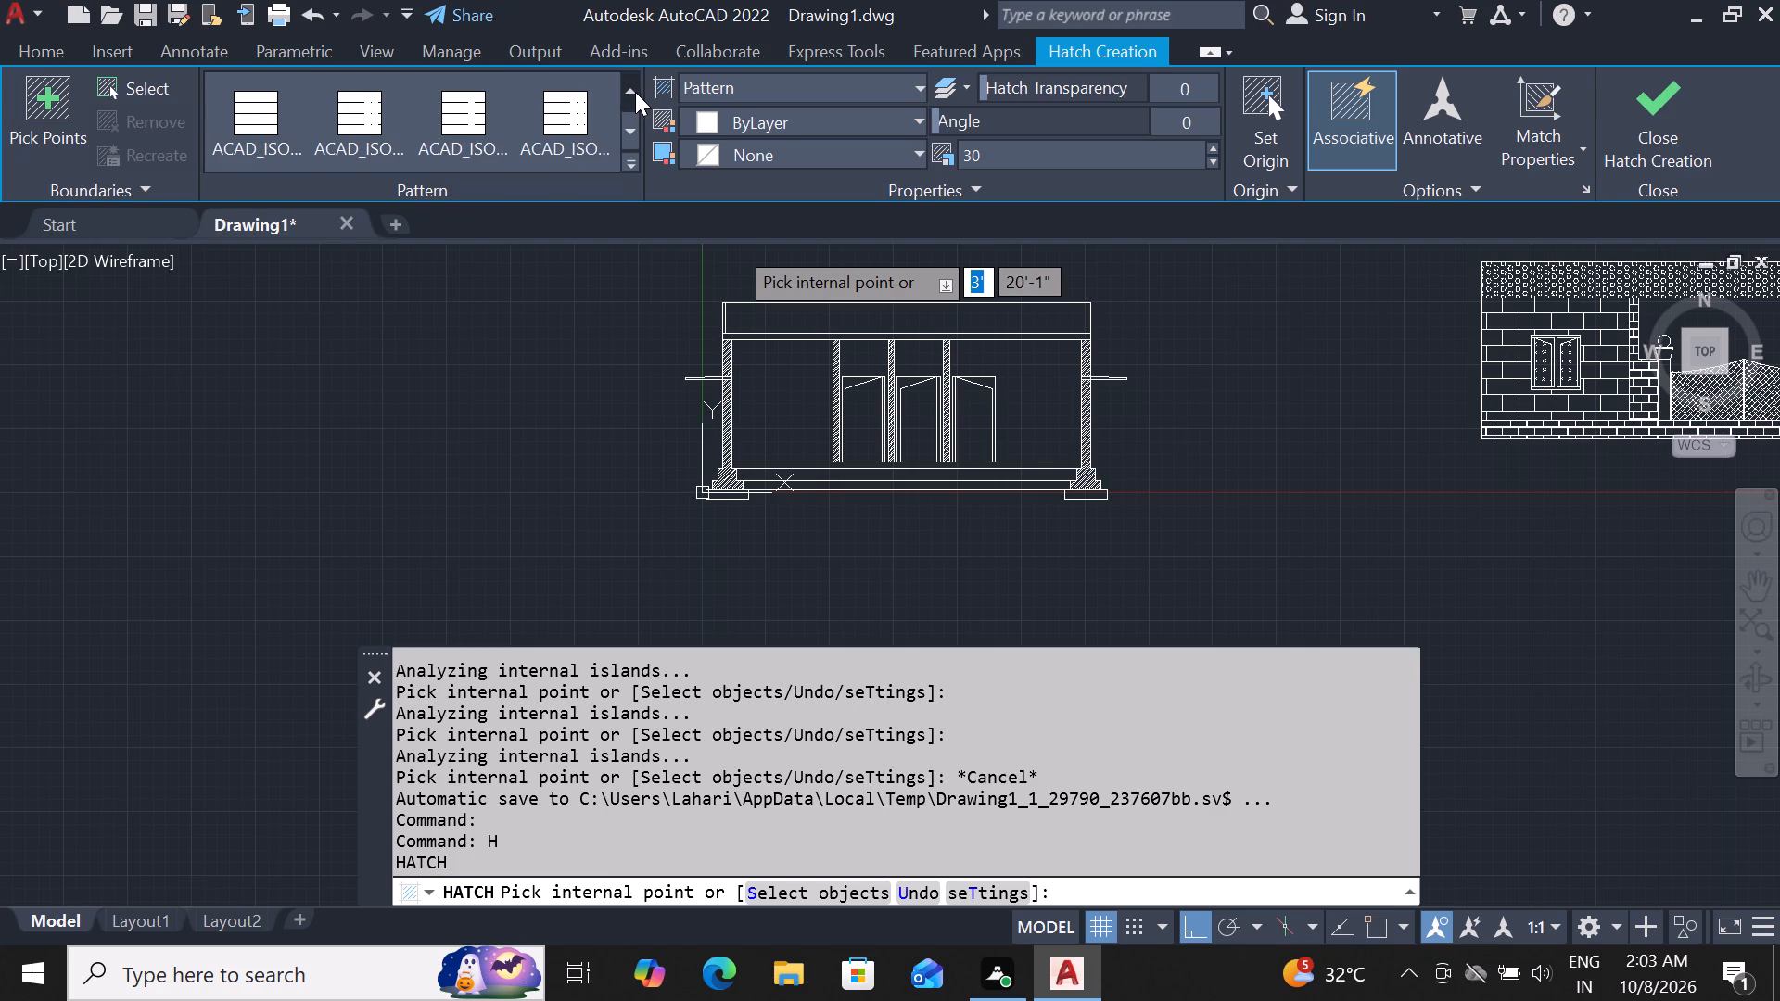
{"action": "left_click", "coordinate": [635, 92]}
{"action": "left_click", "coordinate": [635, 92]}
{"action": "left_click", "coordinate": [635, 92]}
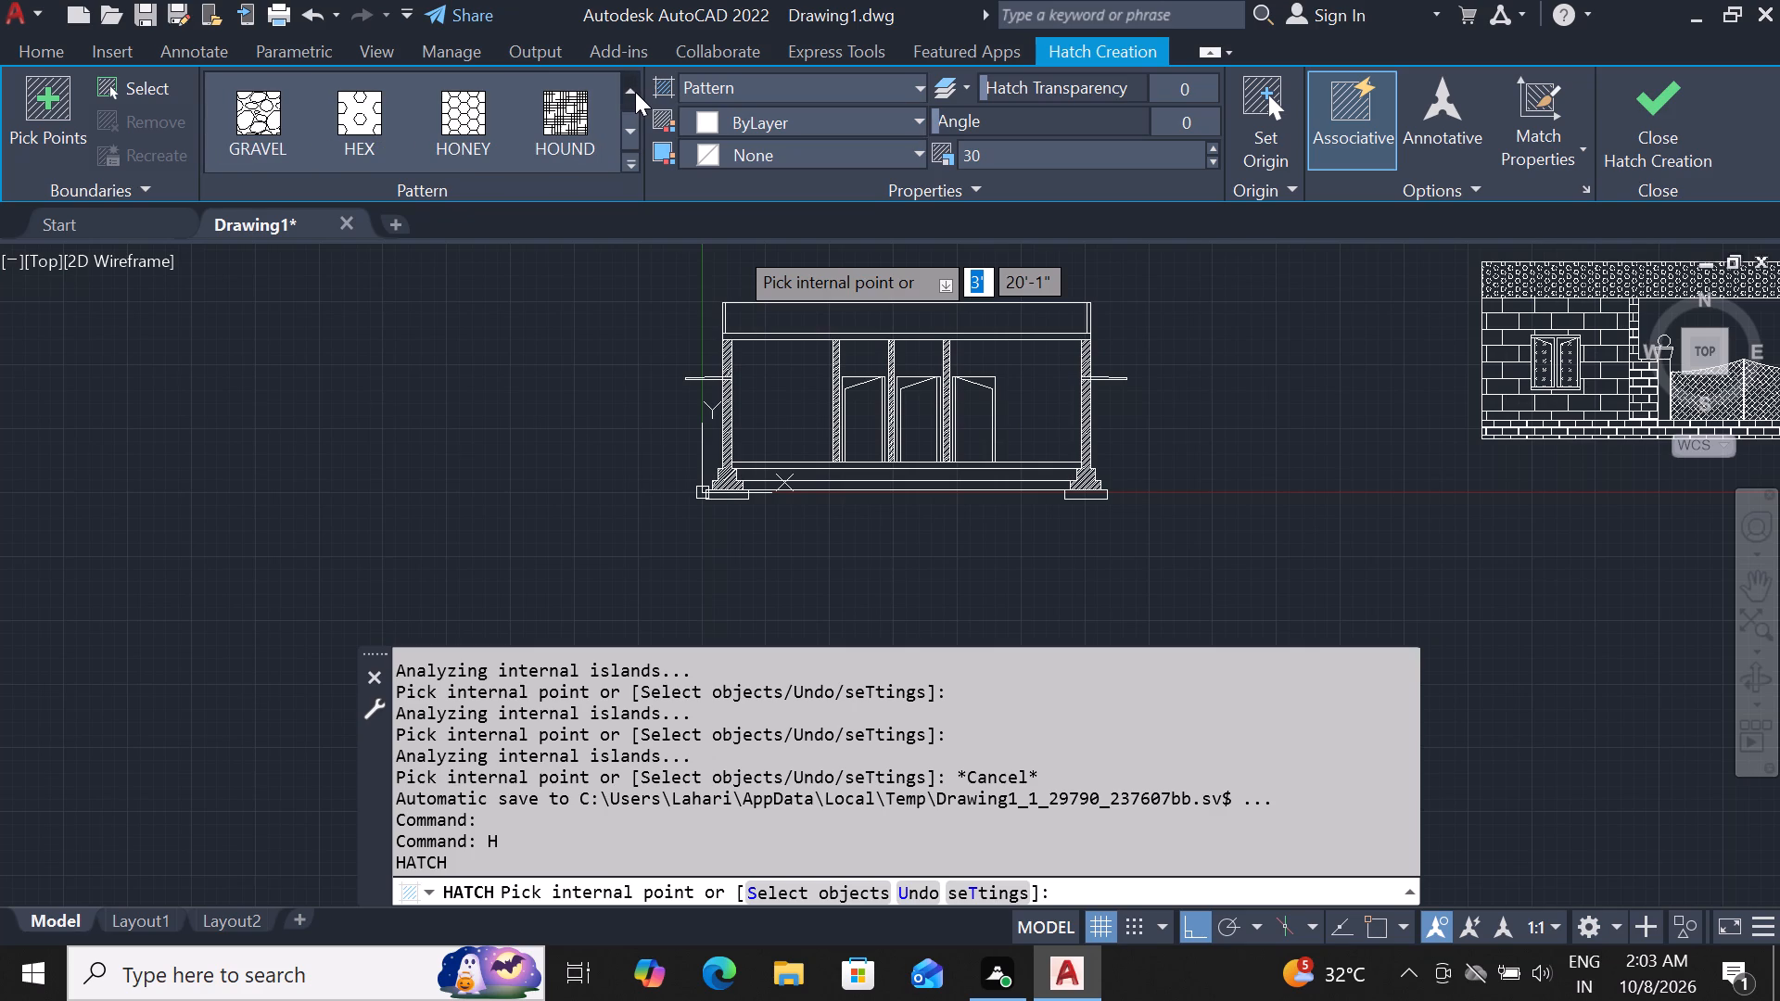
{"action": "left_click", "coordinate": [635, 92]}
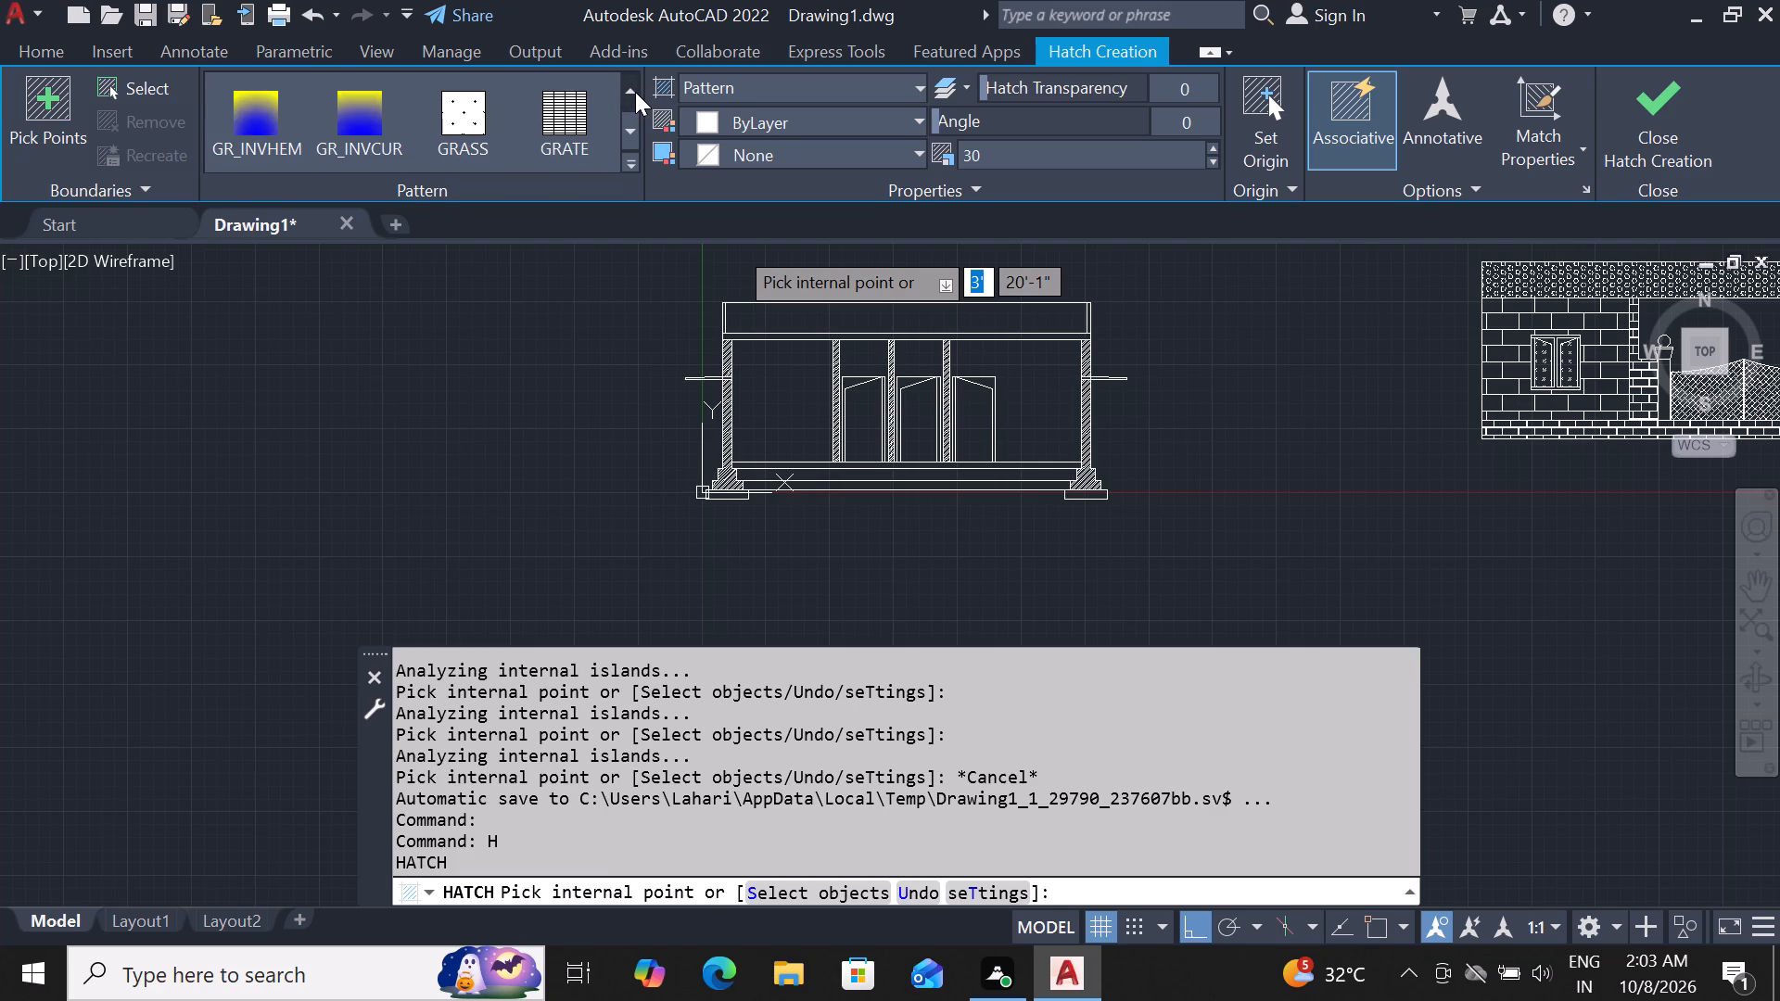
{"action": "left_click", "coordinate": [635, 92]}
{"action": "left_click", "coordinate": [635, 92]}
{"action": "left_click", "coordinate": [635, 92]}
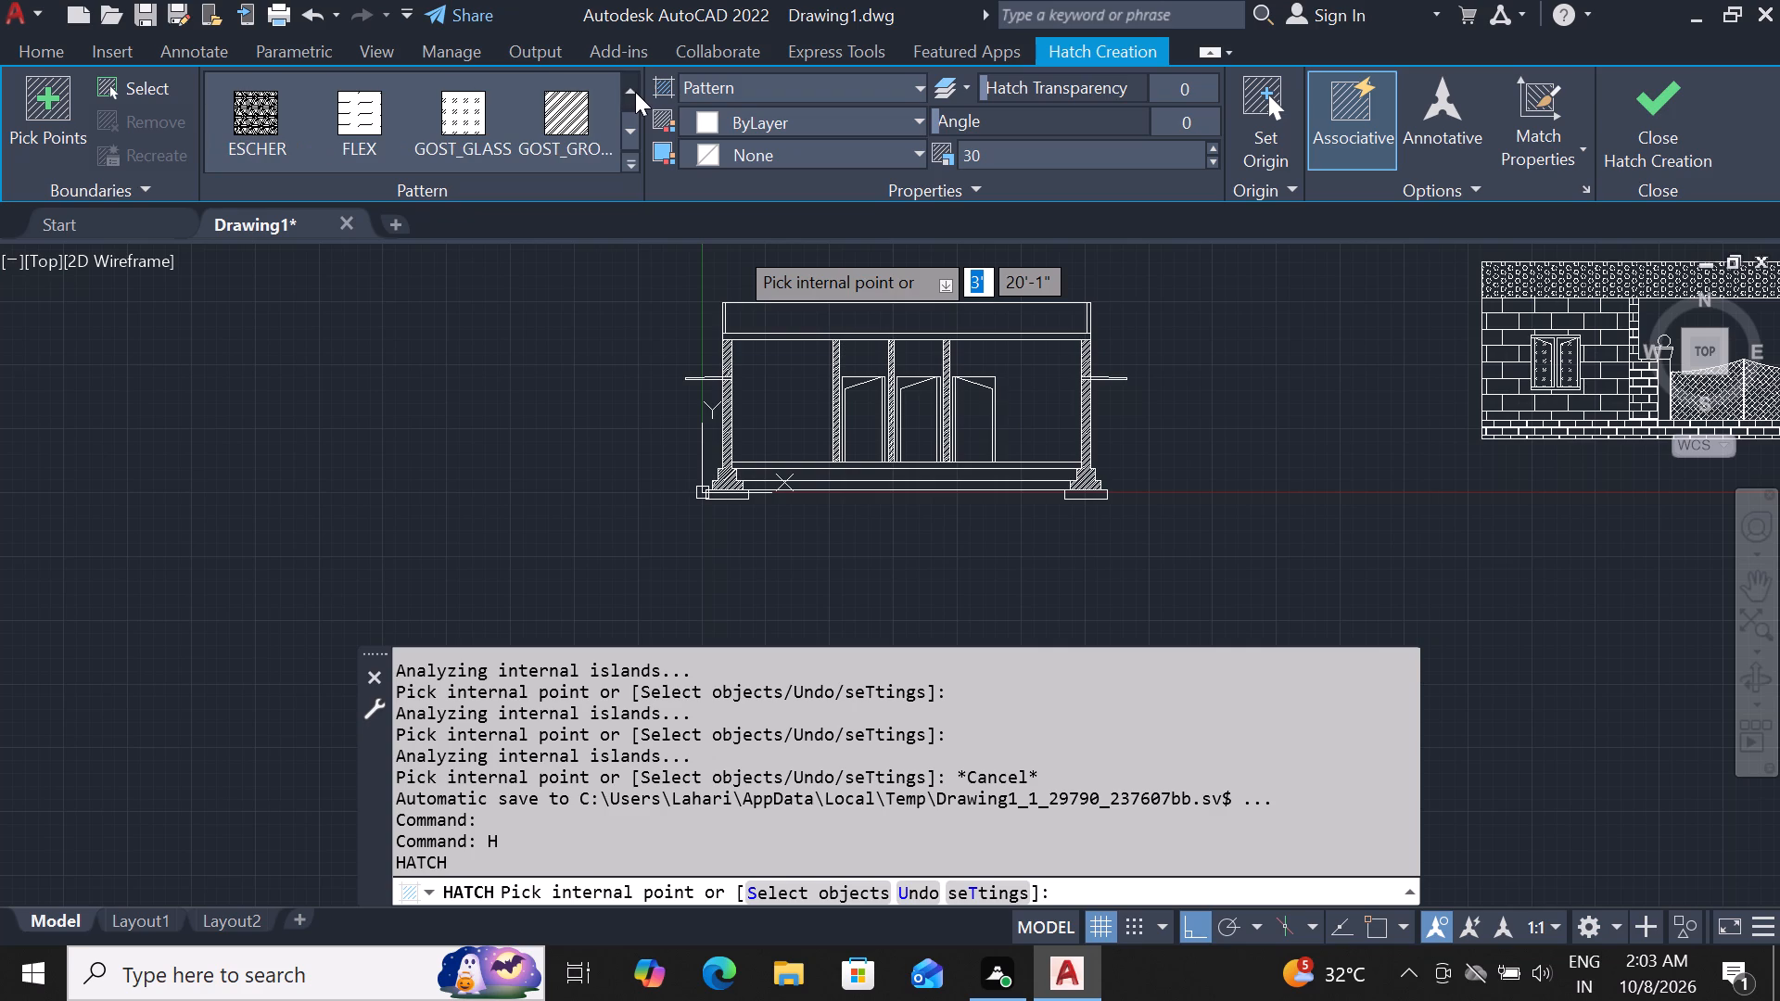
{"action": "left_click", "coordinate": [635, 92]}
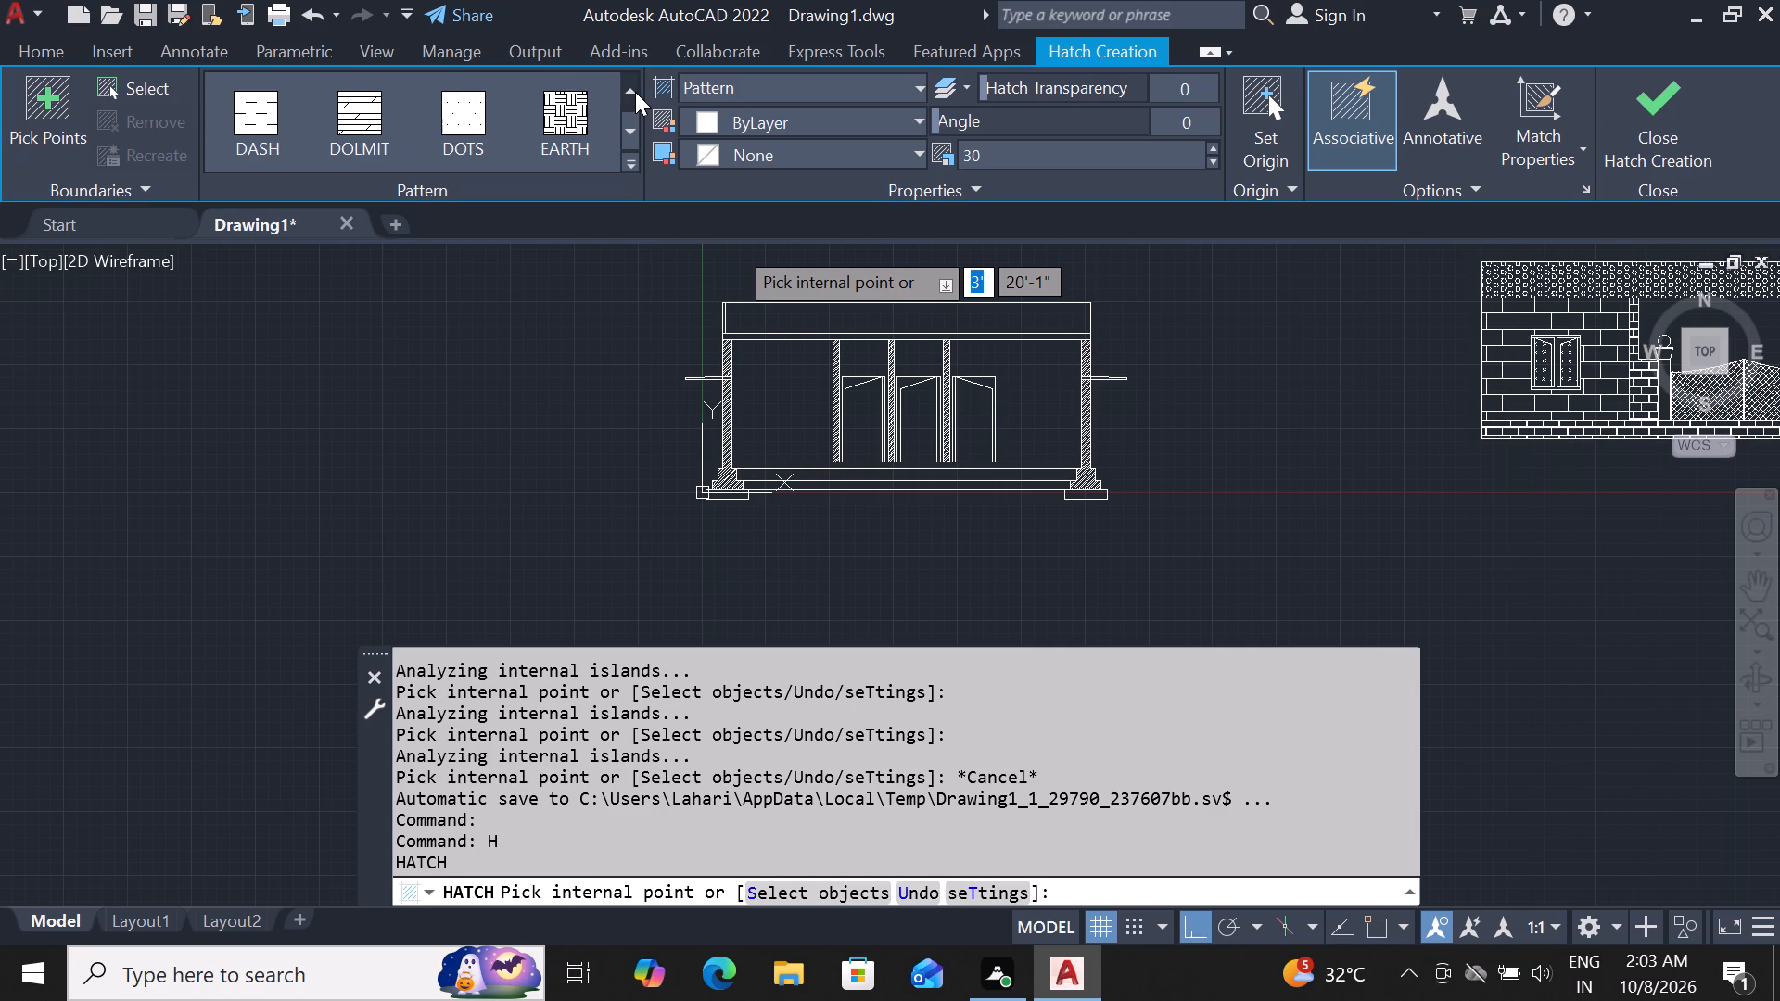
{"action": "left_click", "coordinate": [635, 92]}
{"action": "left_click", "coordinate": [635, 92]}
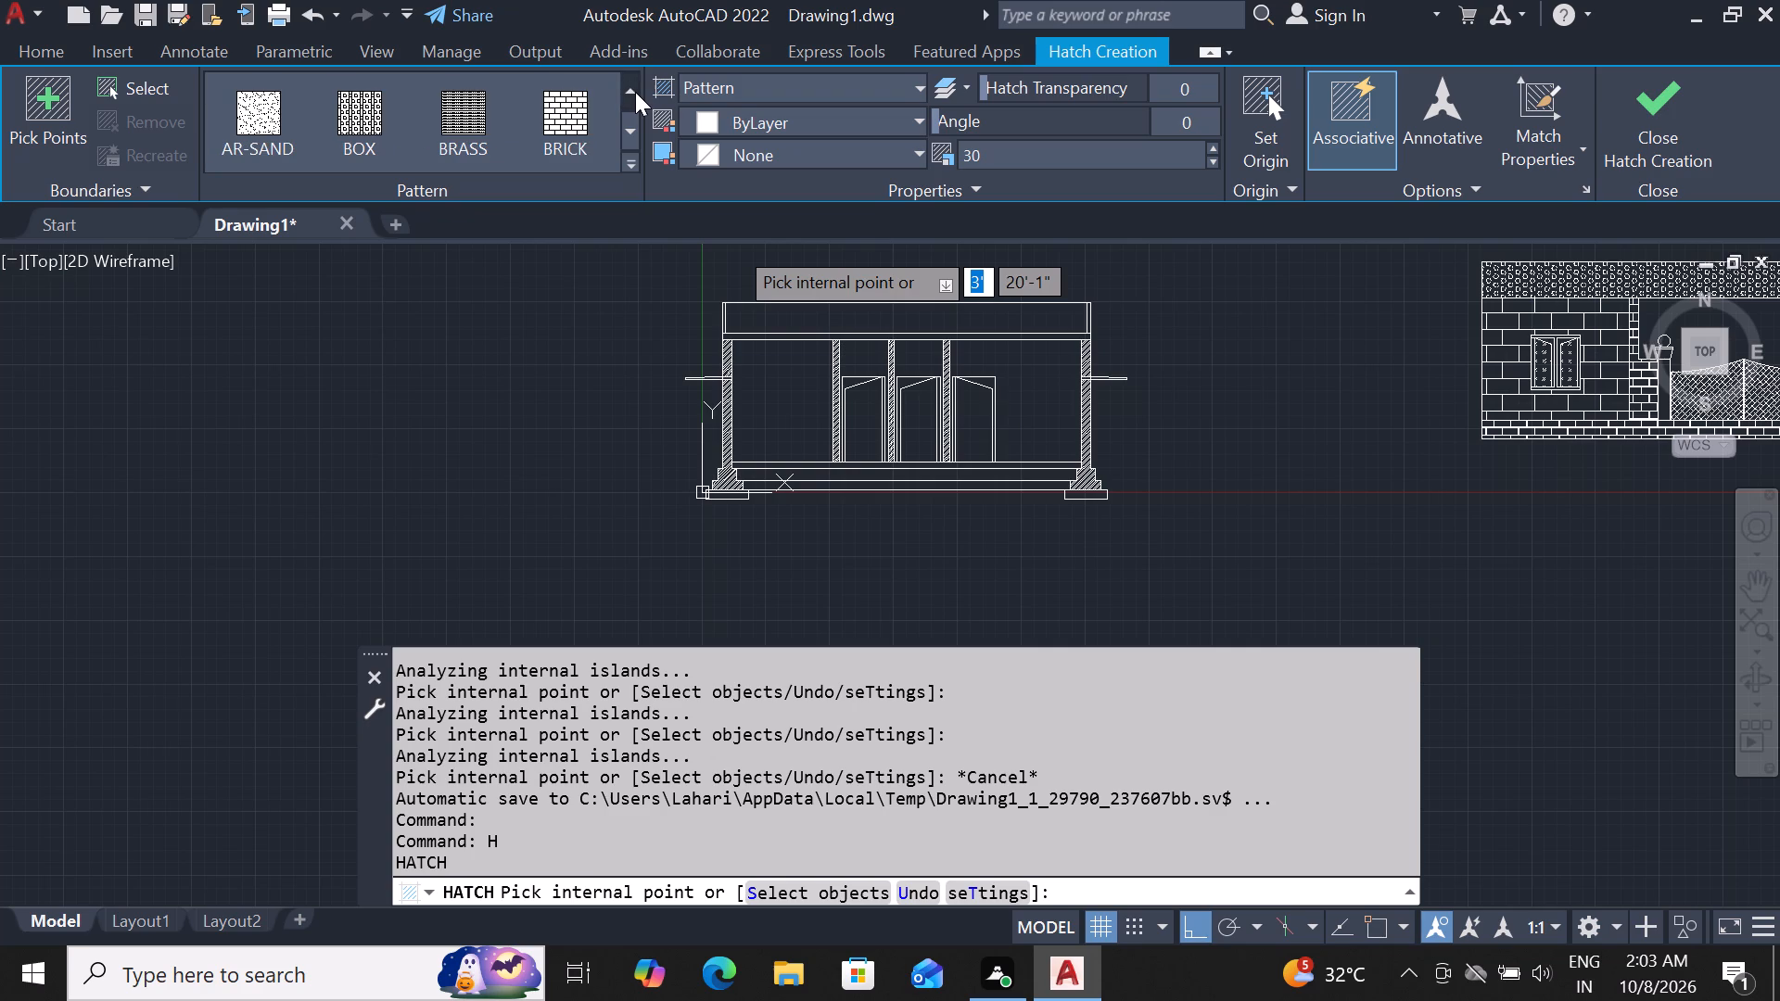
{"action": "left_click", "coordinate": [635, 92]}
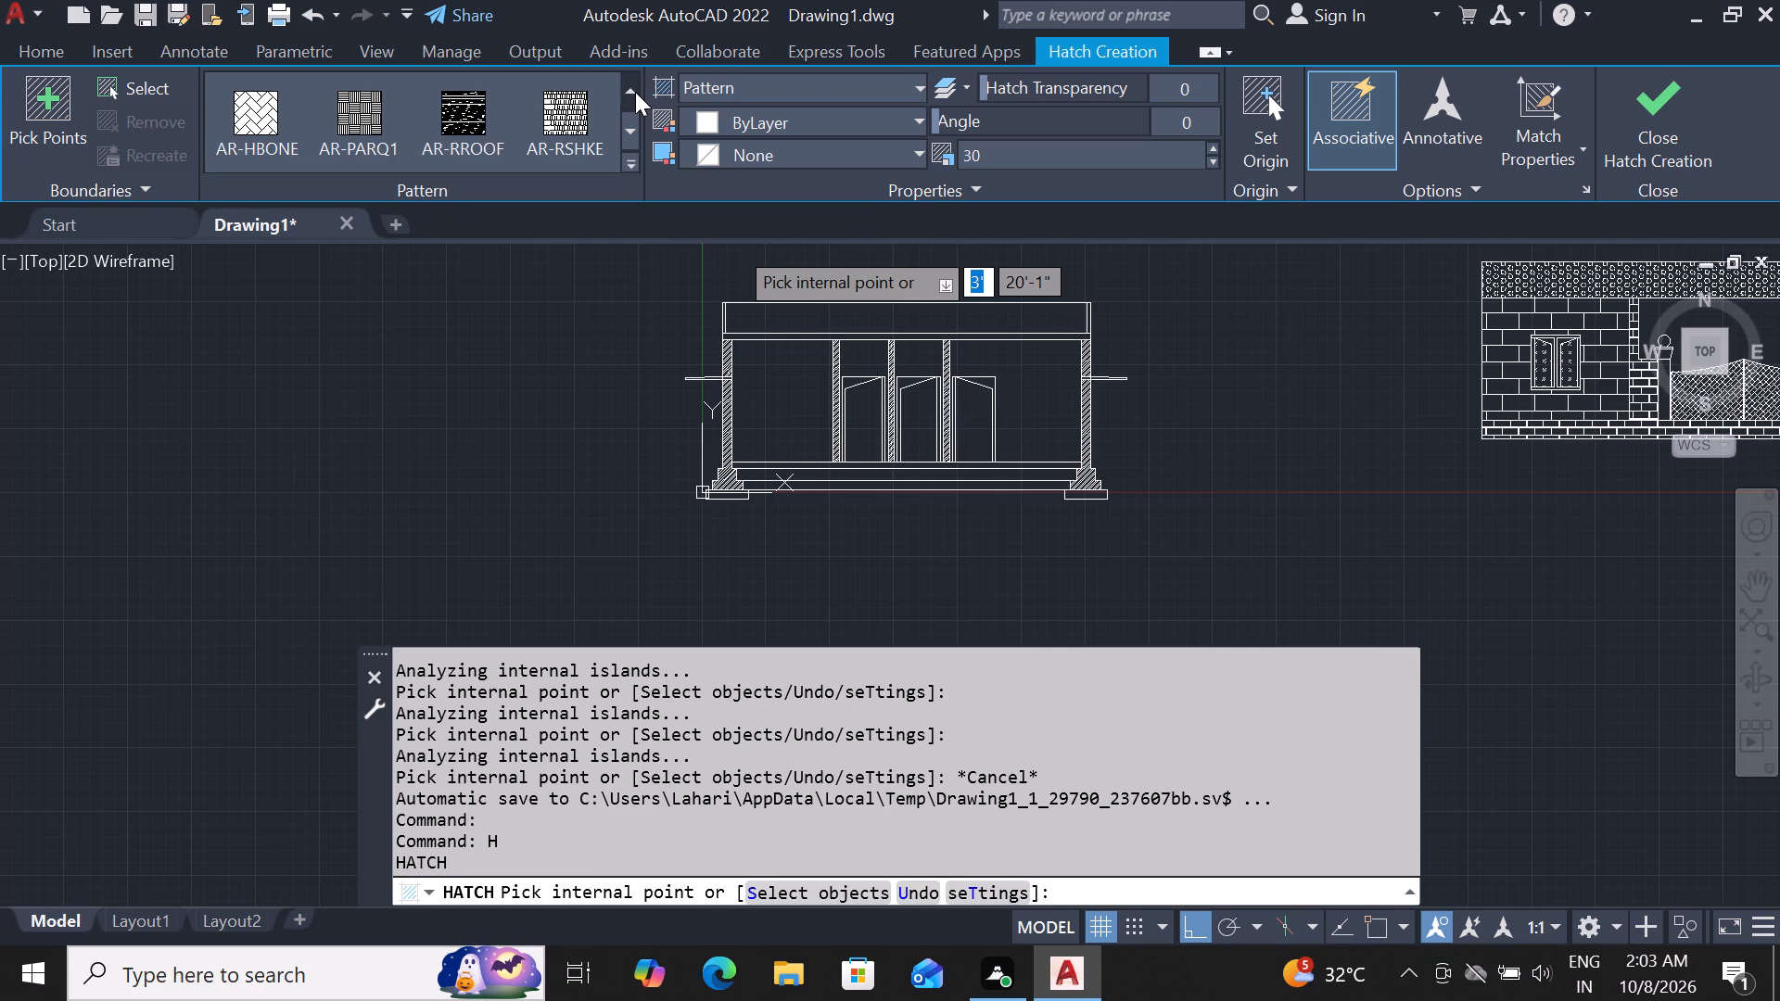
{"action": "left_click", "coordinate": [635, 92]}
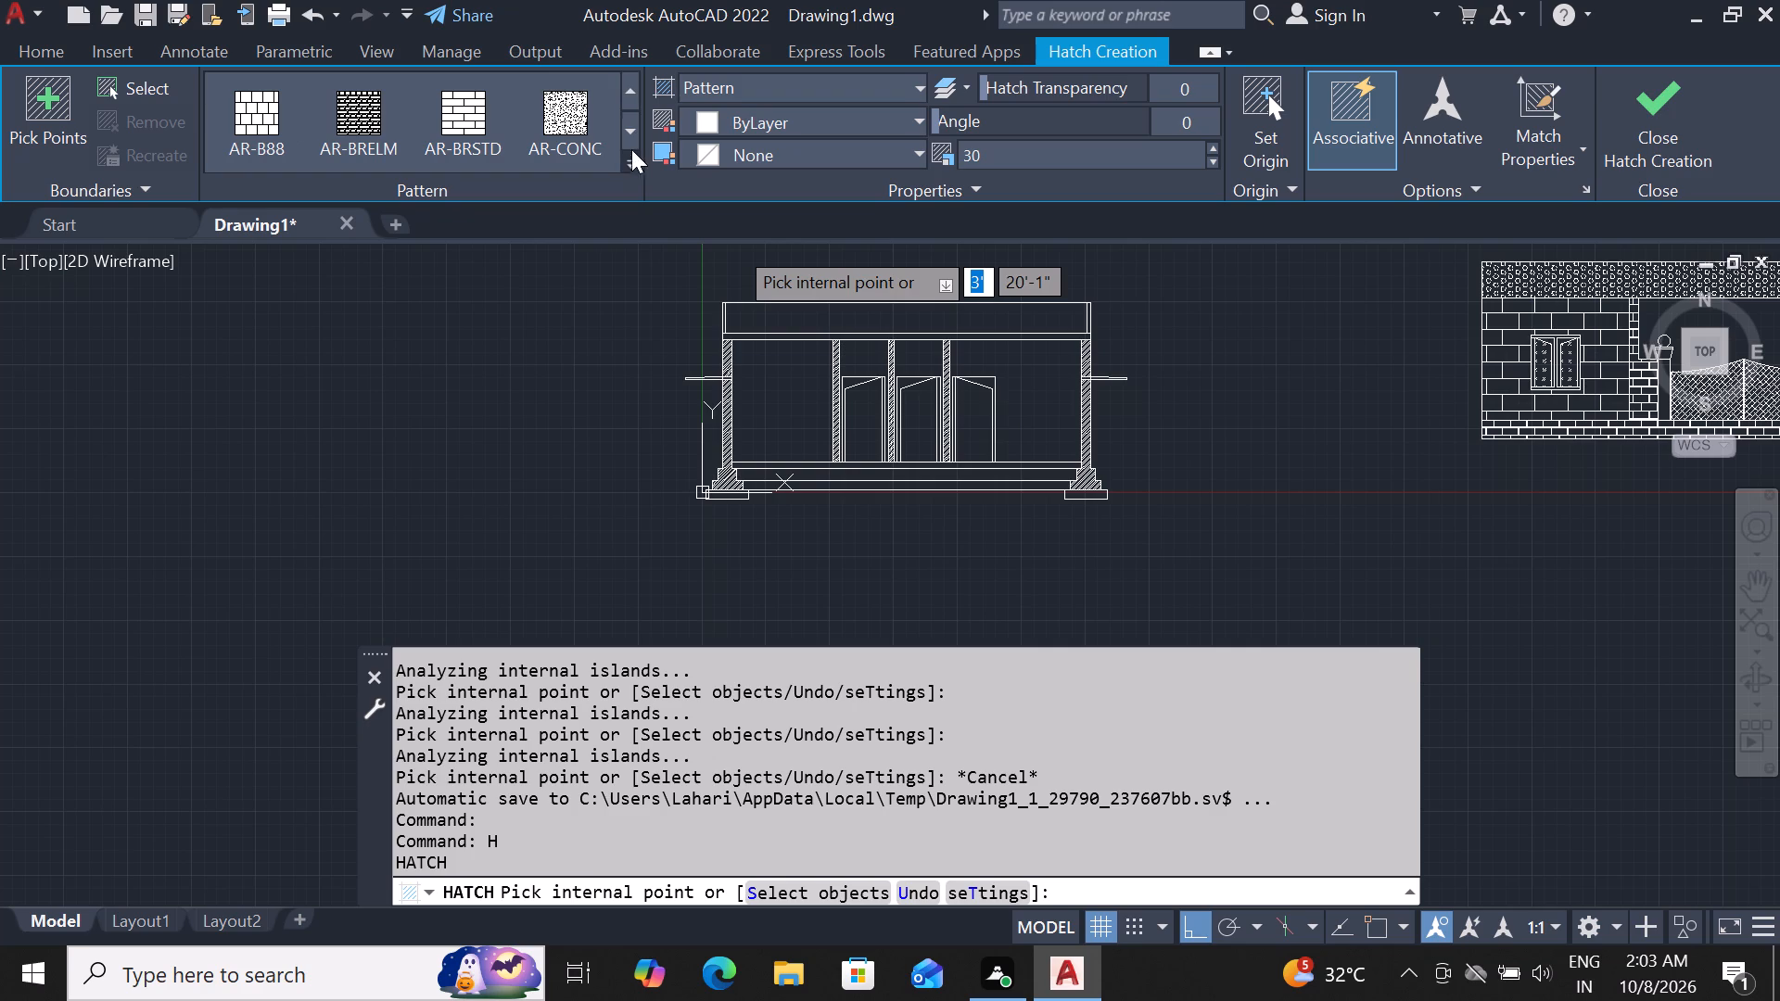
{"action": "left_click", "coordinate": [553, 119]}
{"action": "scroll", "coordinate": [742, 468], "scroll_direction": "up", "scroll_amount": 2}
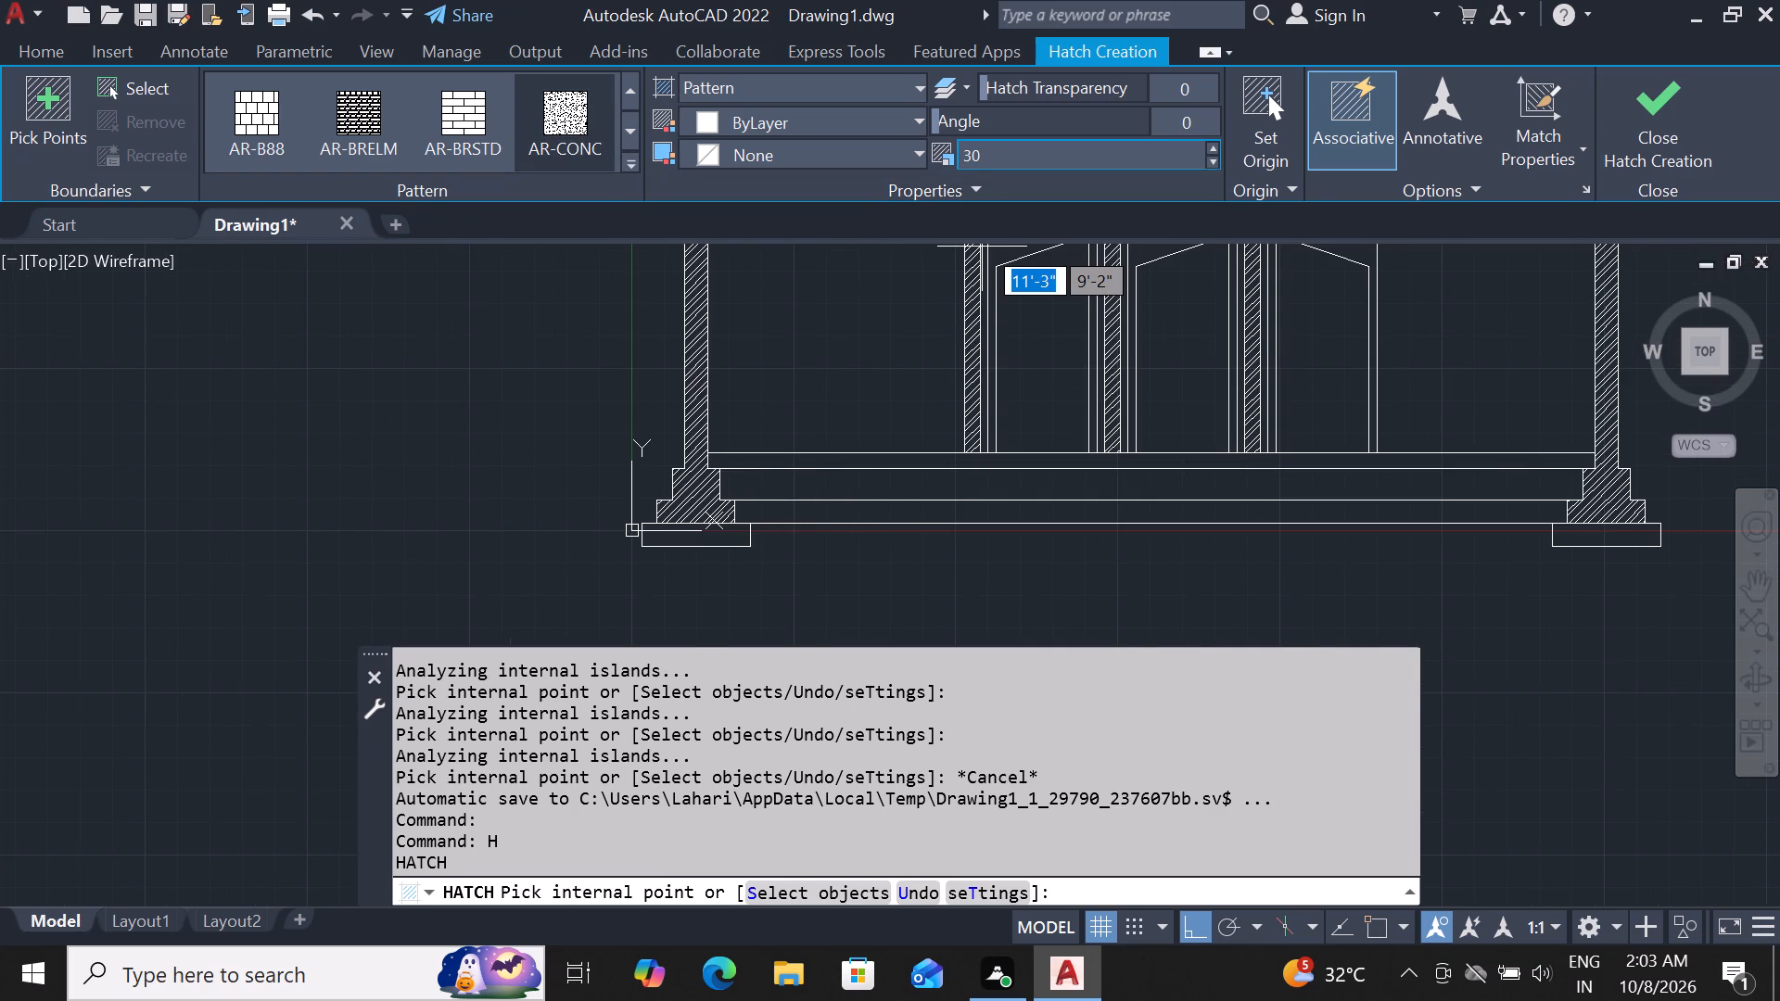
{"action": "left_click_drag", "start_coordinate": [982, 155], "coordinate": [934, 156]}
{"action": "key", "text": "BackSpace"}
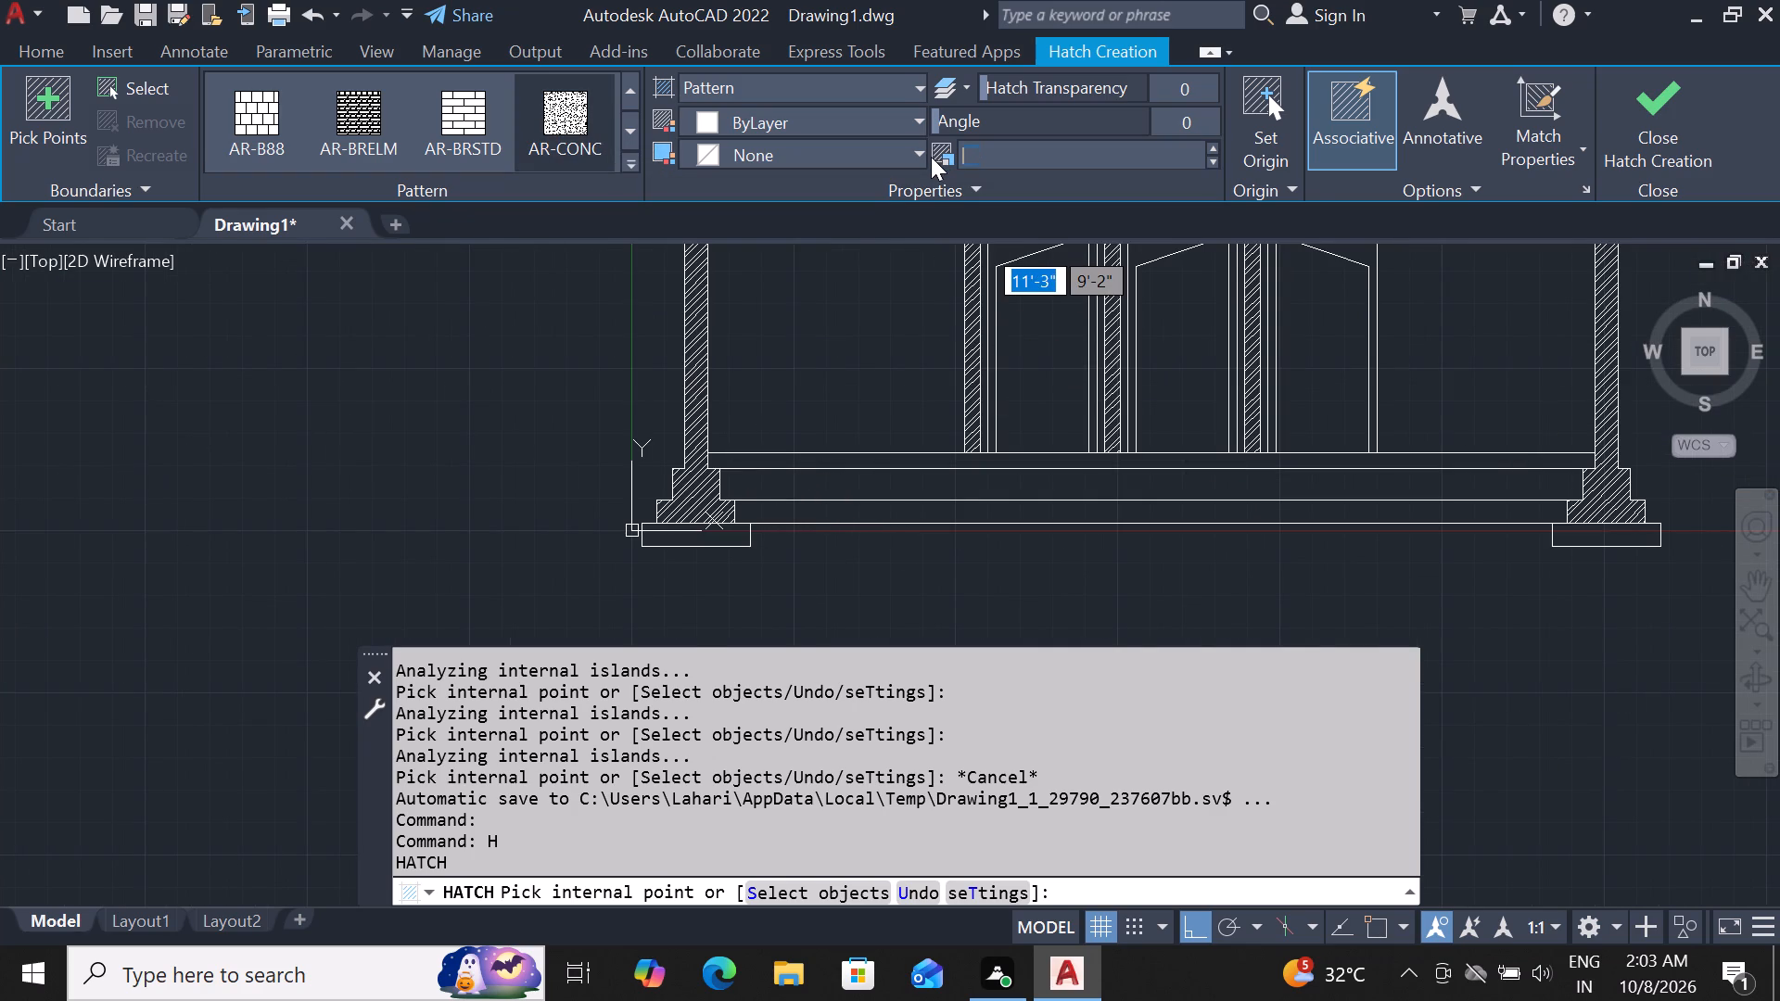
{"action": "type", "text": "15"}
{"action": "scroll", "coordinate": [947, 458], "scroll_direction": "up", "scroll_amount": 3}
{"action": "left_click", "coordinate": [922, 481]}
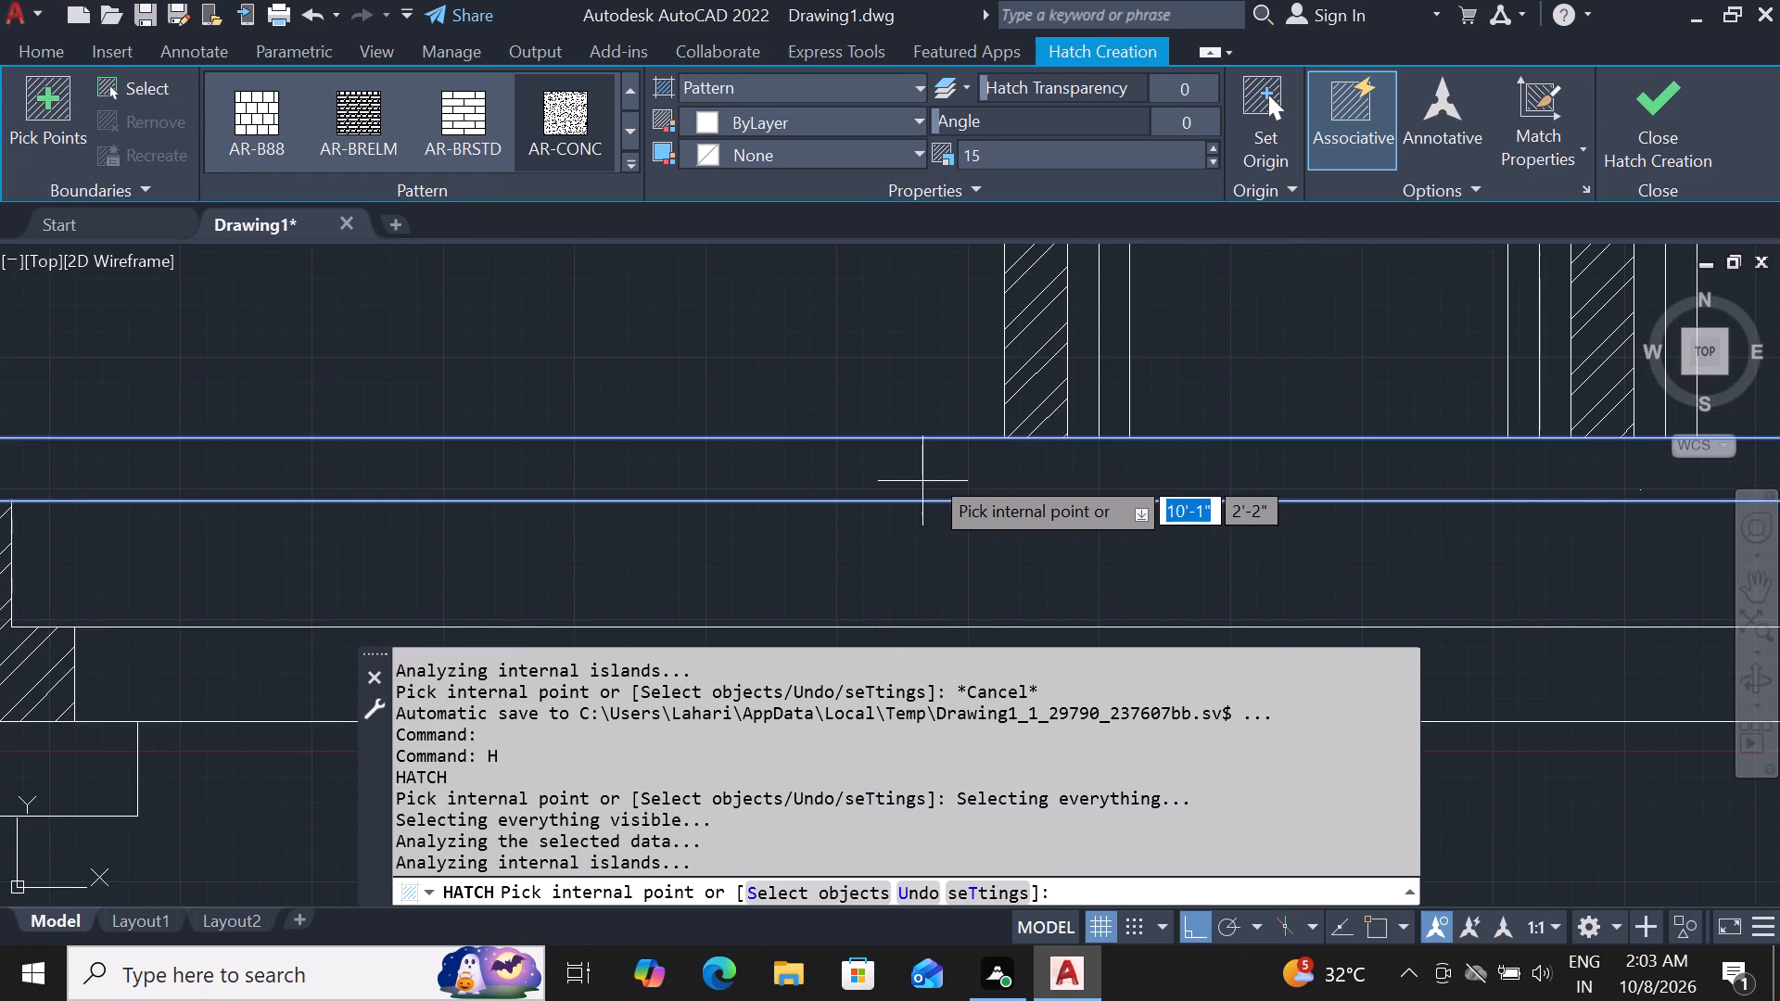
{"action": "left_click", "coordinate": [947, 462]}
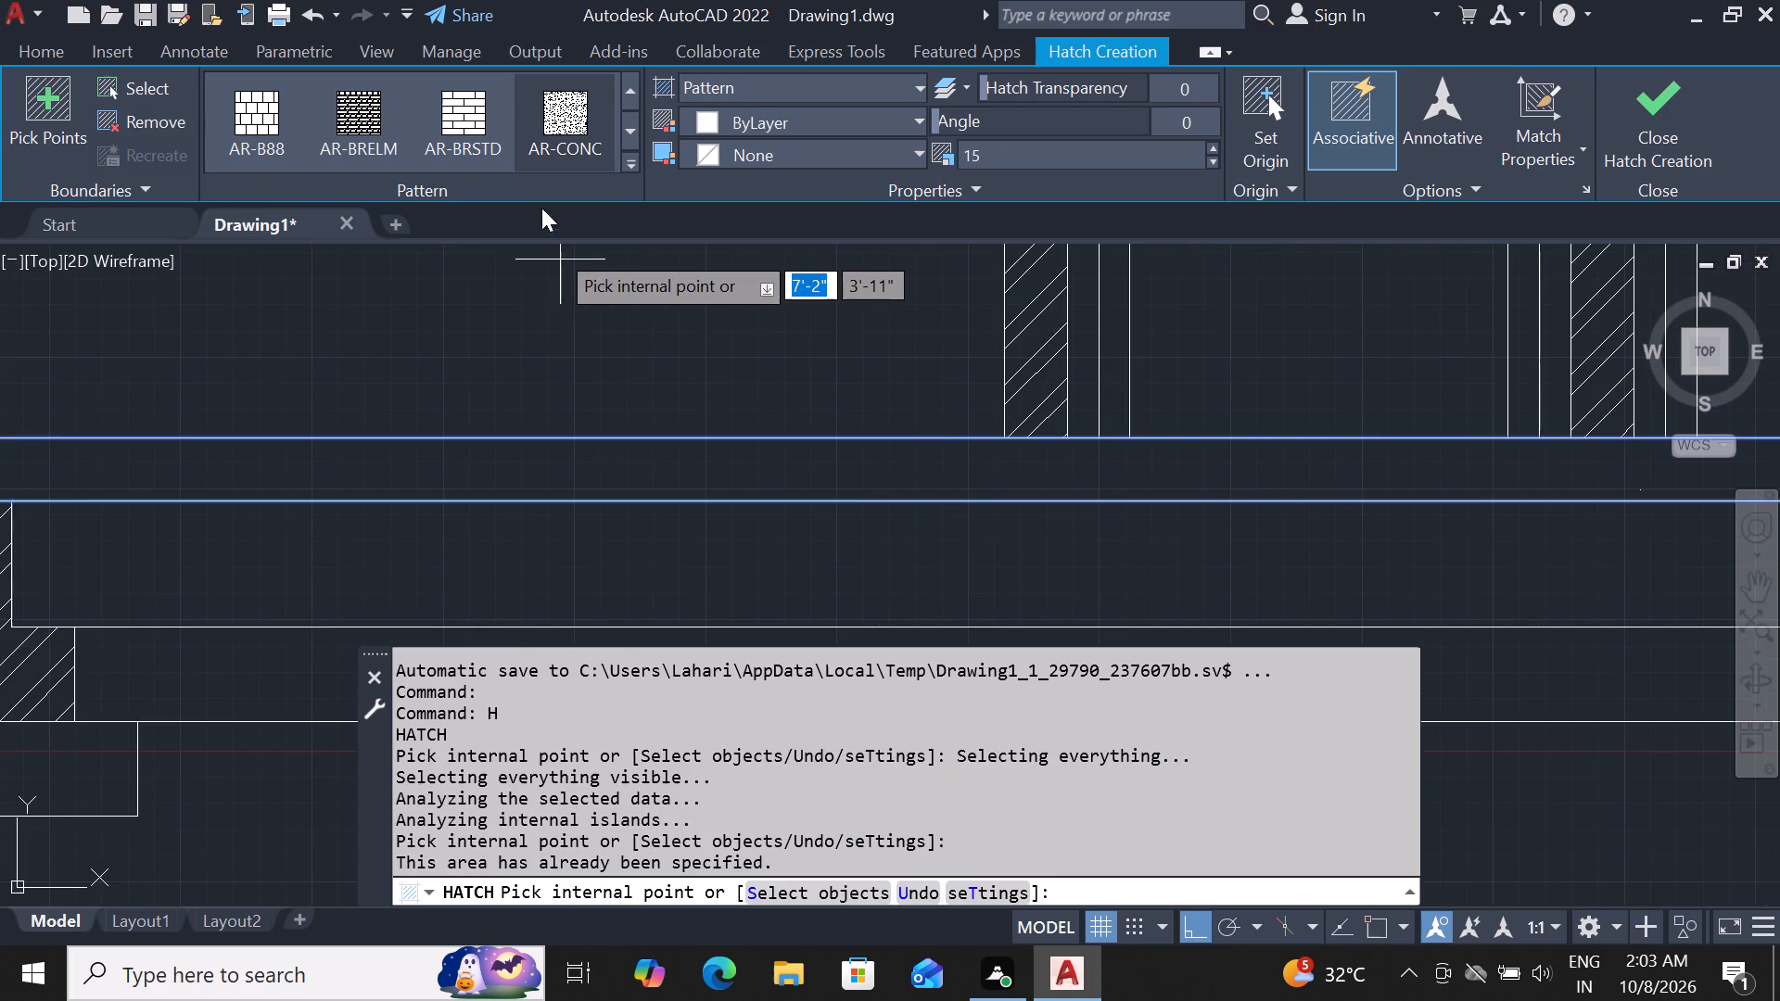
{"action": "left_click", "coordinate": [555, 121]}
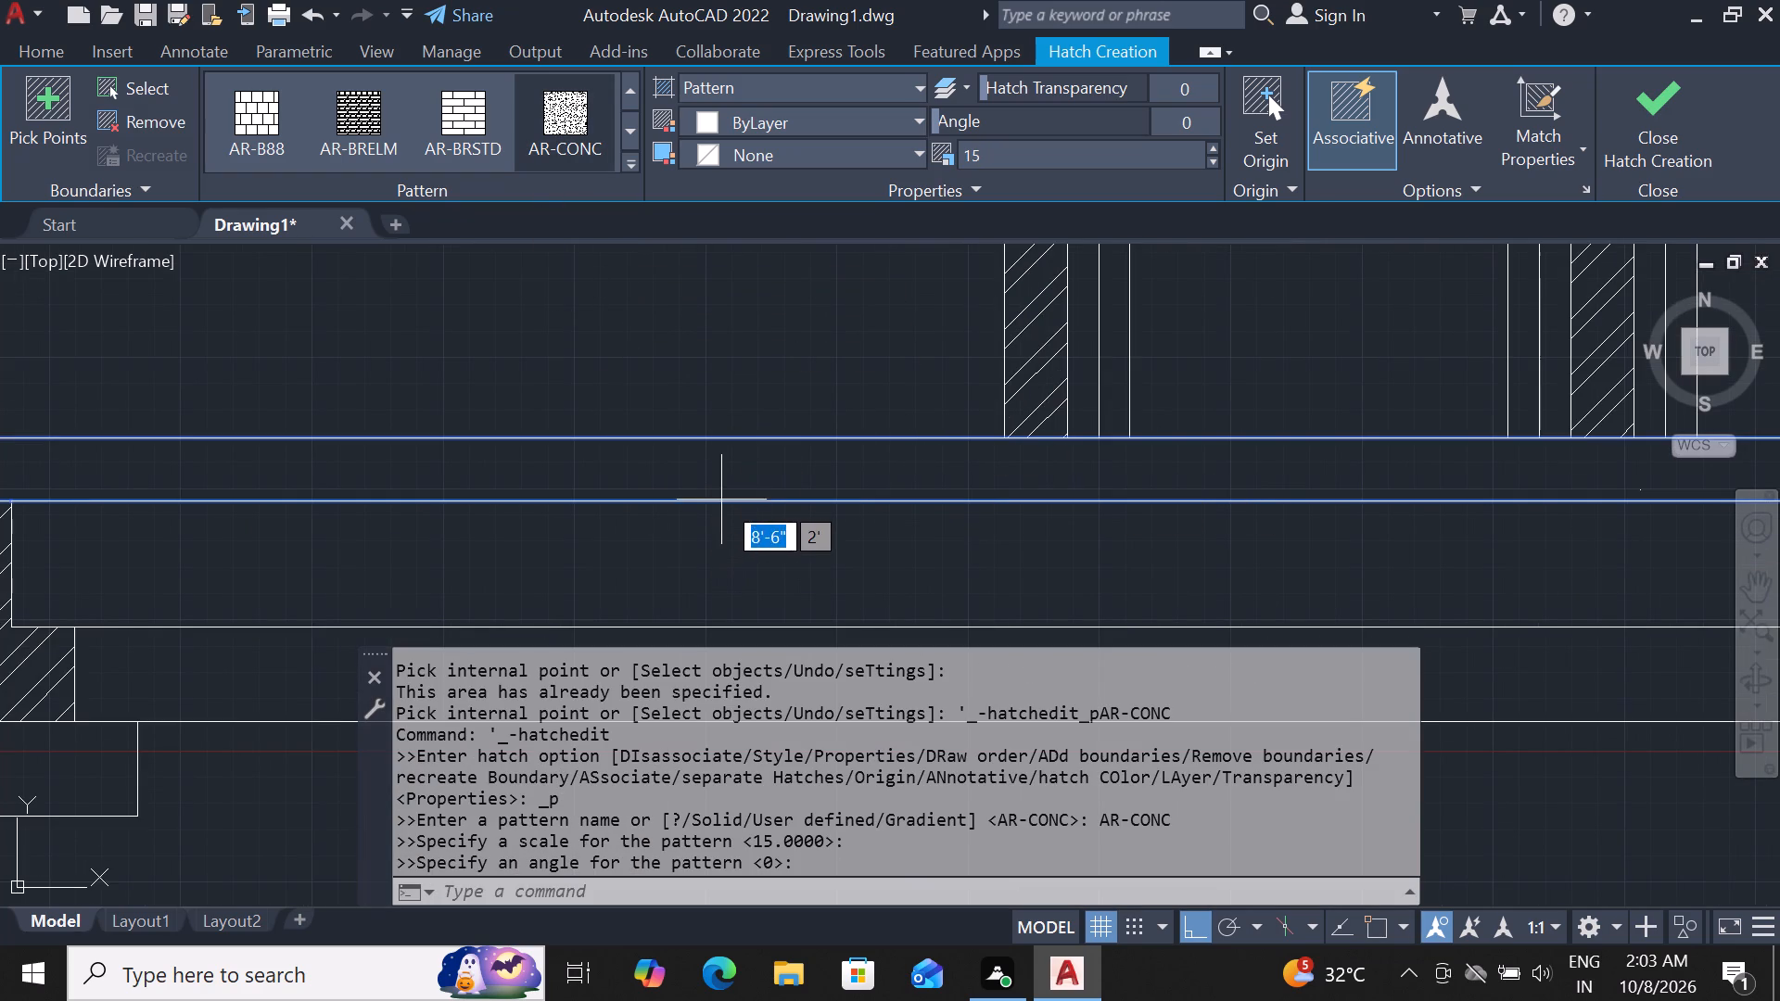
{"action": "left_click", "coordinate": [758, 464]}
{"action": "key", "text": "Escape"}
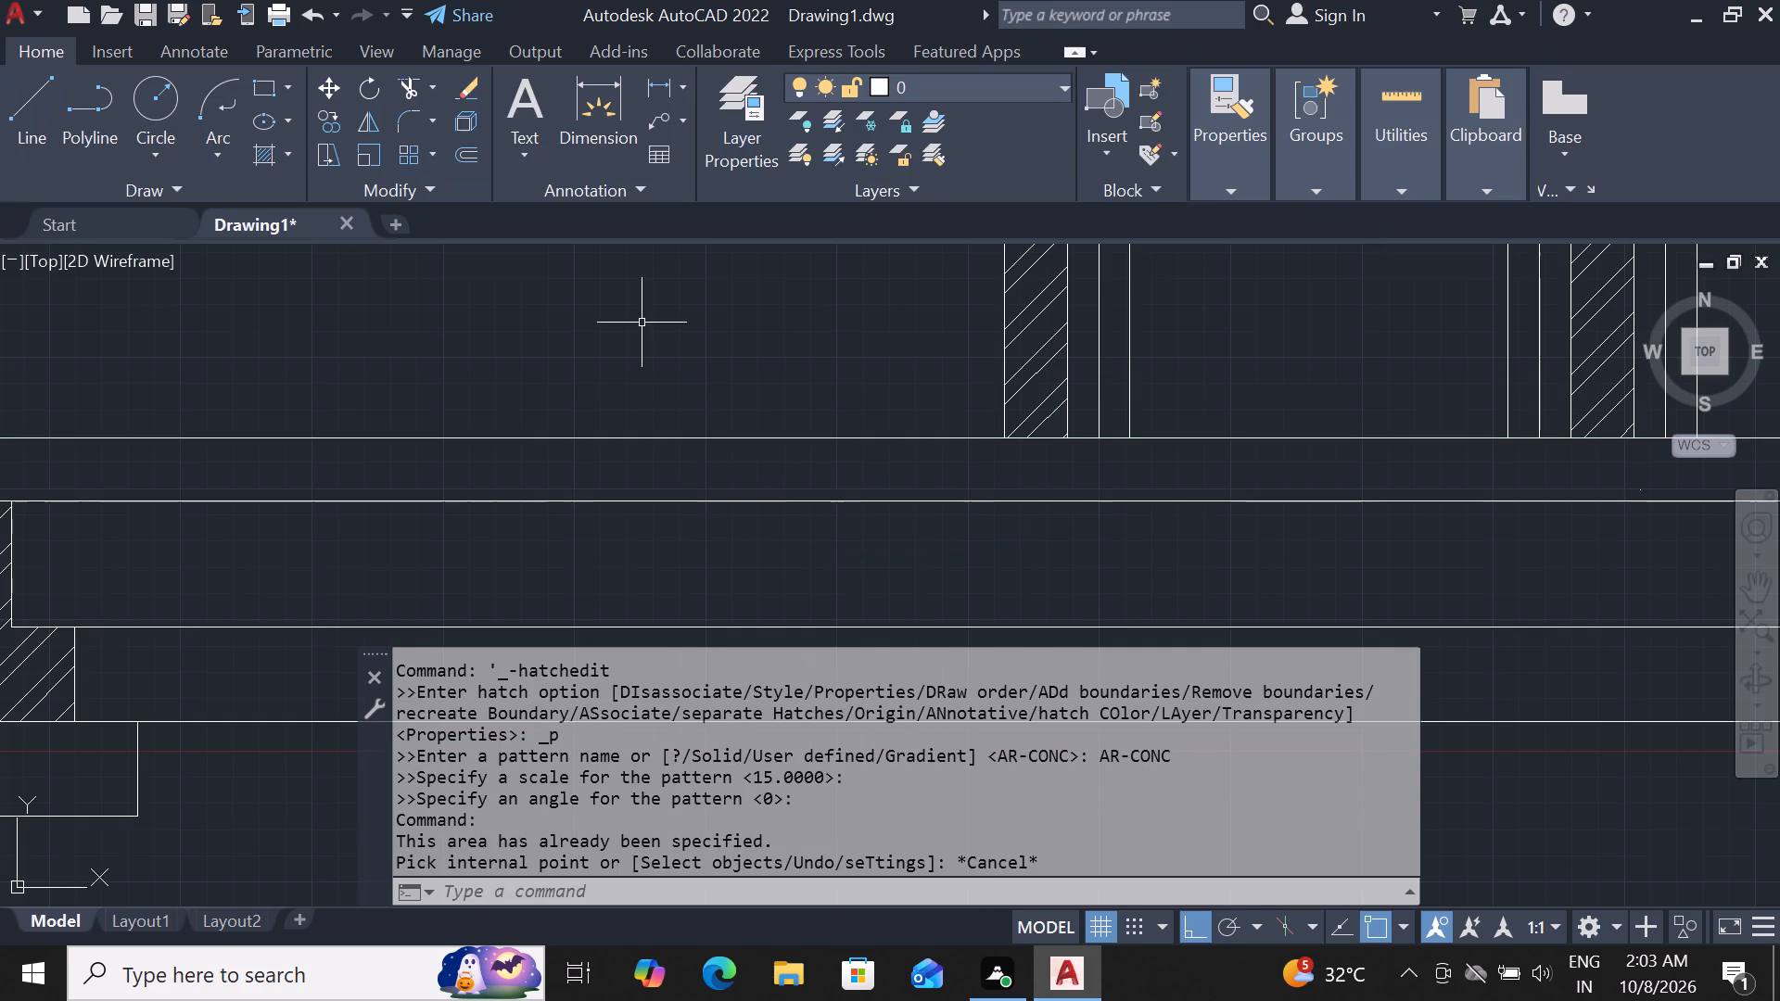
Try again to hatch the same floor slab strip with the AR-CONC pattern at scale 15.
{"action": "type", "text": "h"}
{"action": "key", "text": "space"}
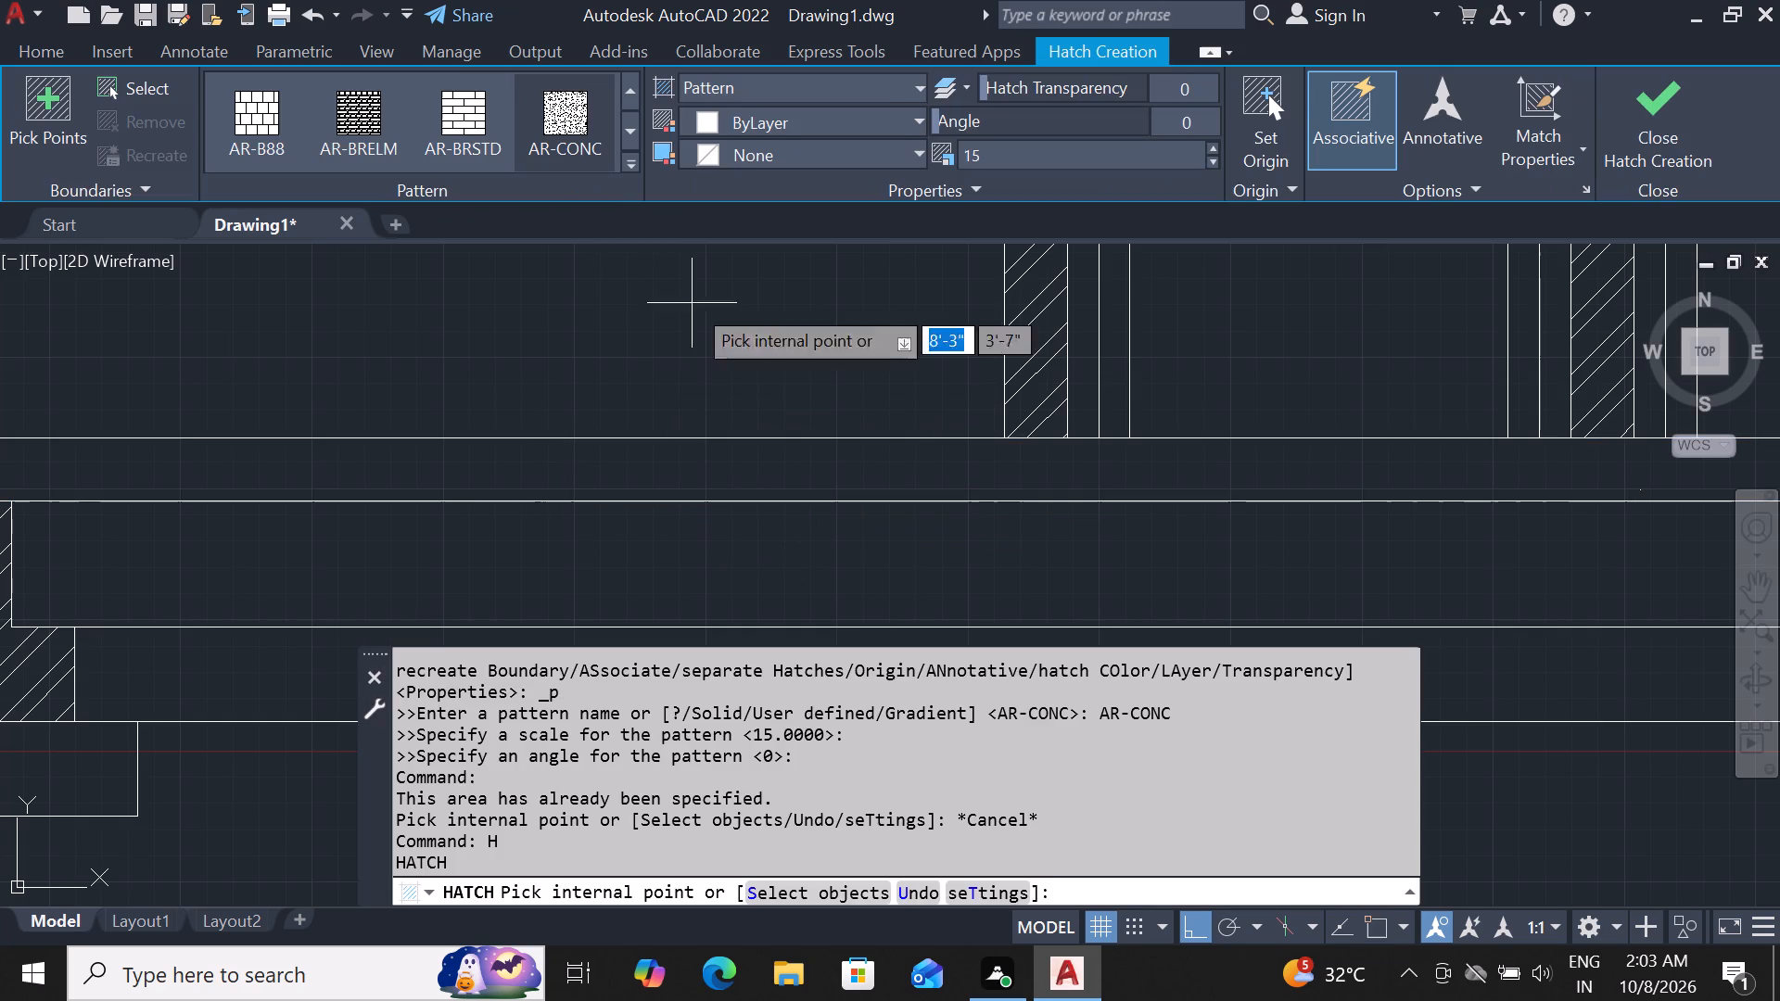
{"action": "left_click", "coordinate": [566, 122]}
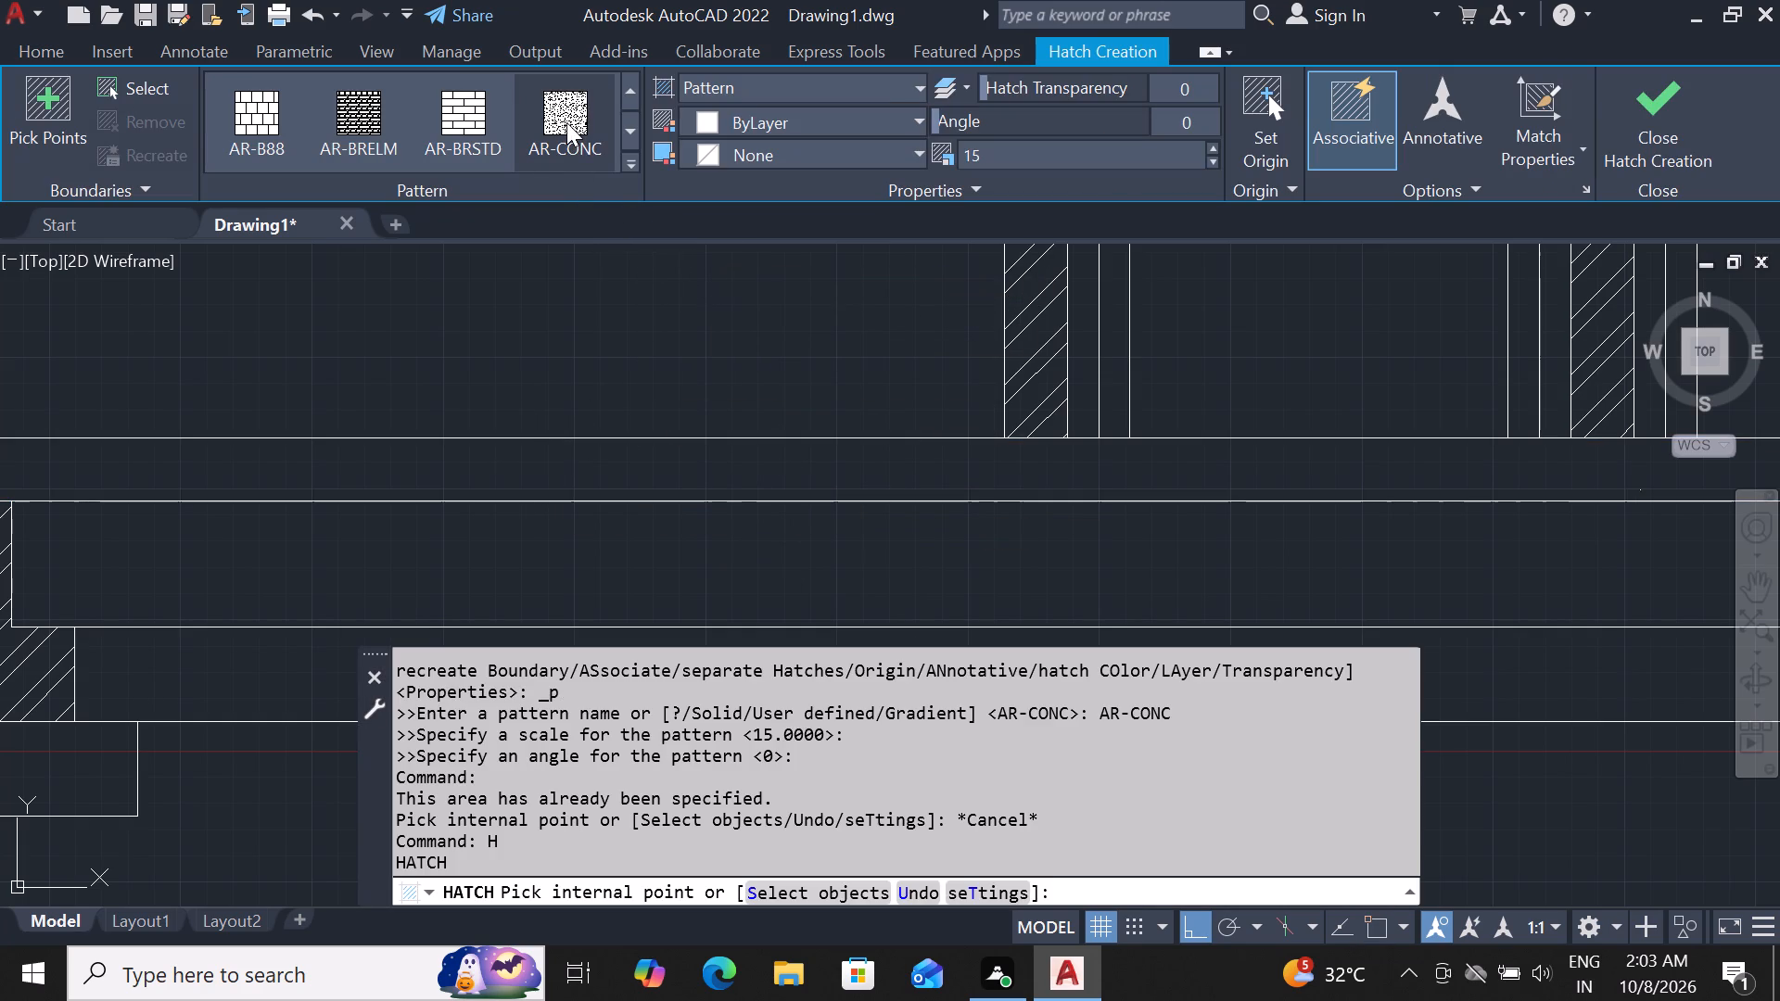
{"action": "left_click", "coordinate": [682, 487]}
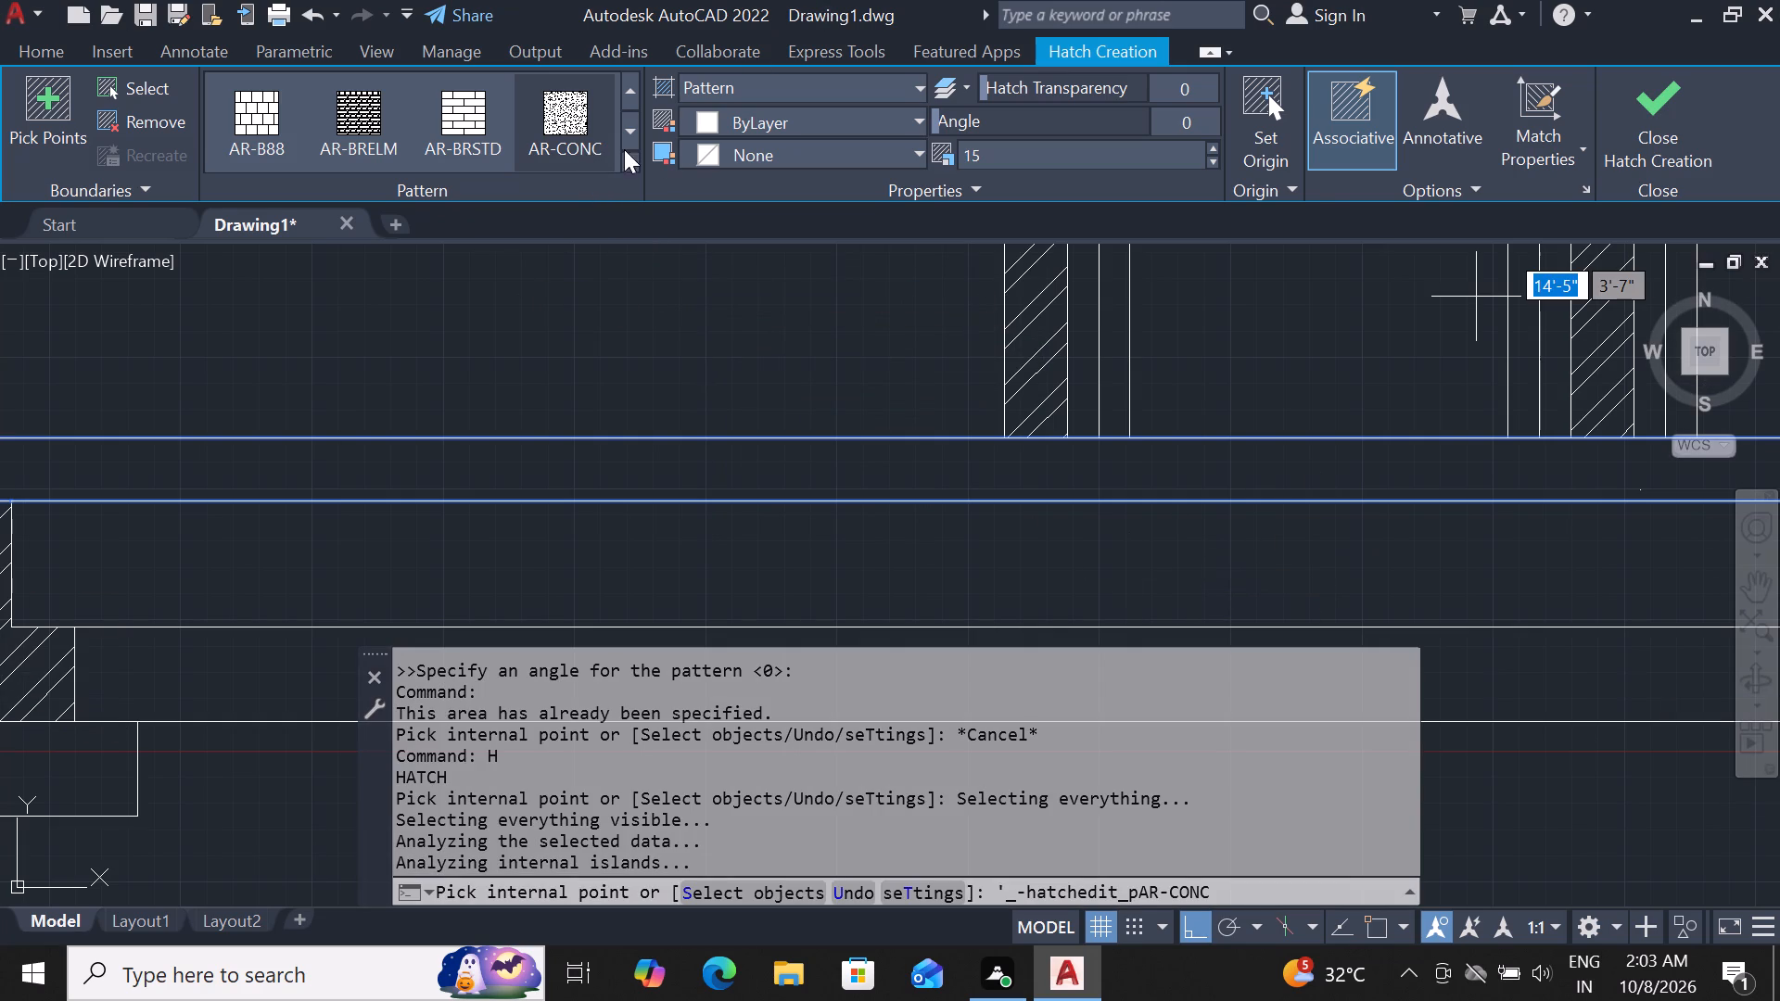
{"action": "left_click", "coordinate": [560, 95]}
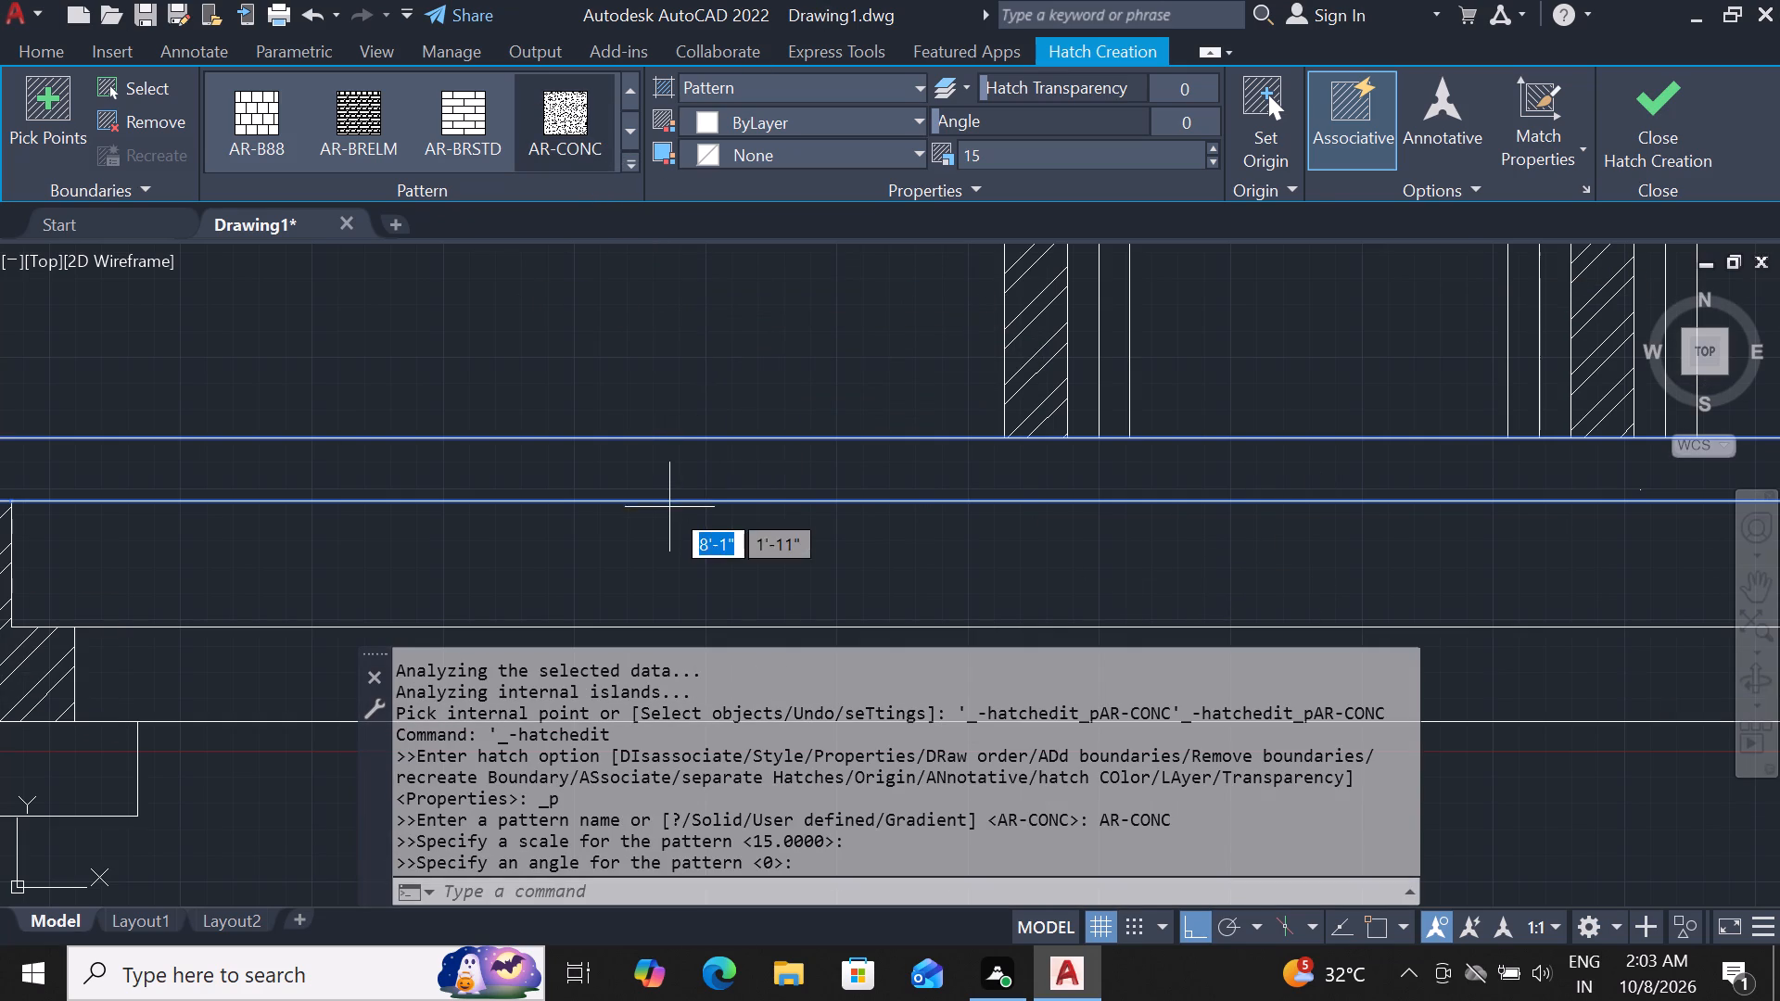
{"action": "left_click", "coordinate": [689, 475]}
{"action": "key", "text": "Escape"}
{"action": "key", "text": "Escape"}
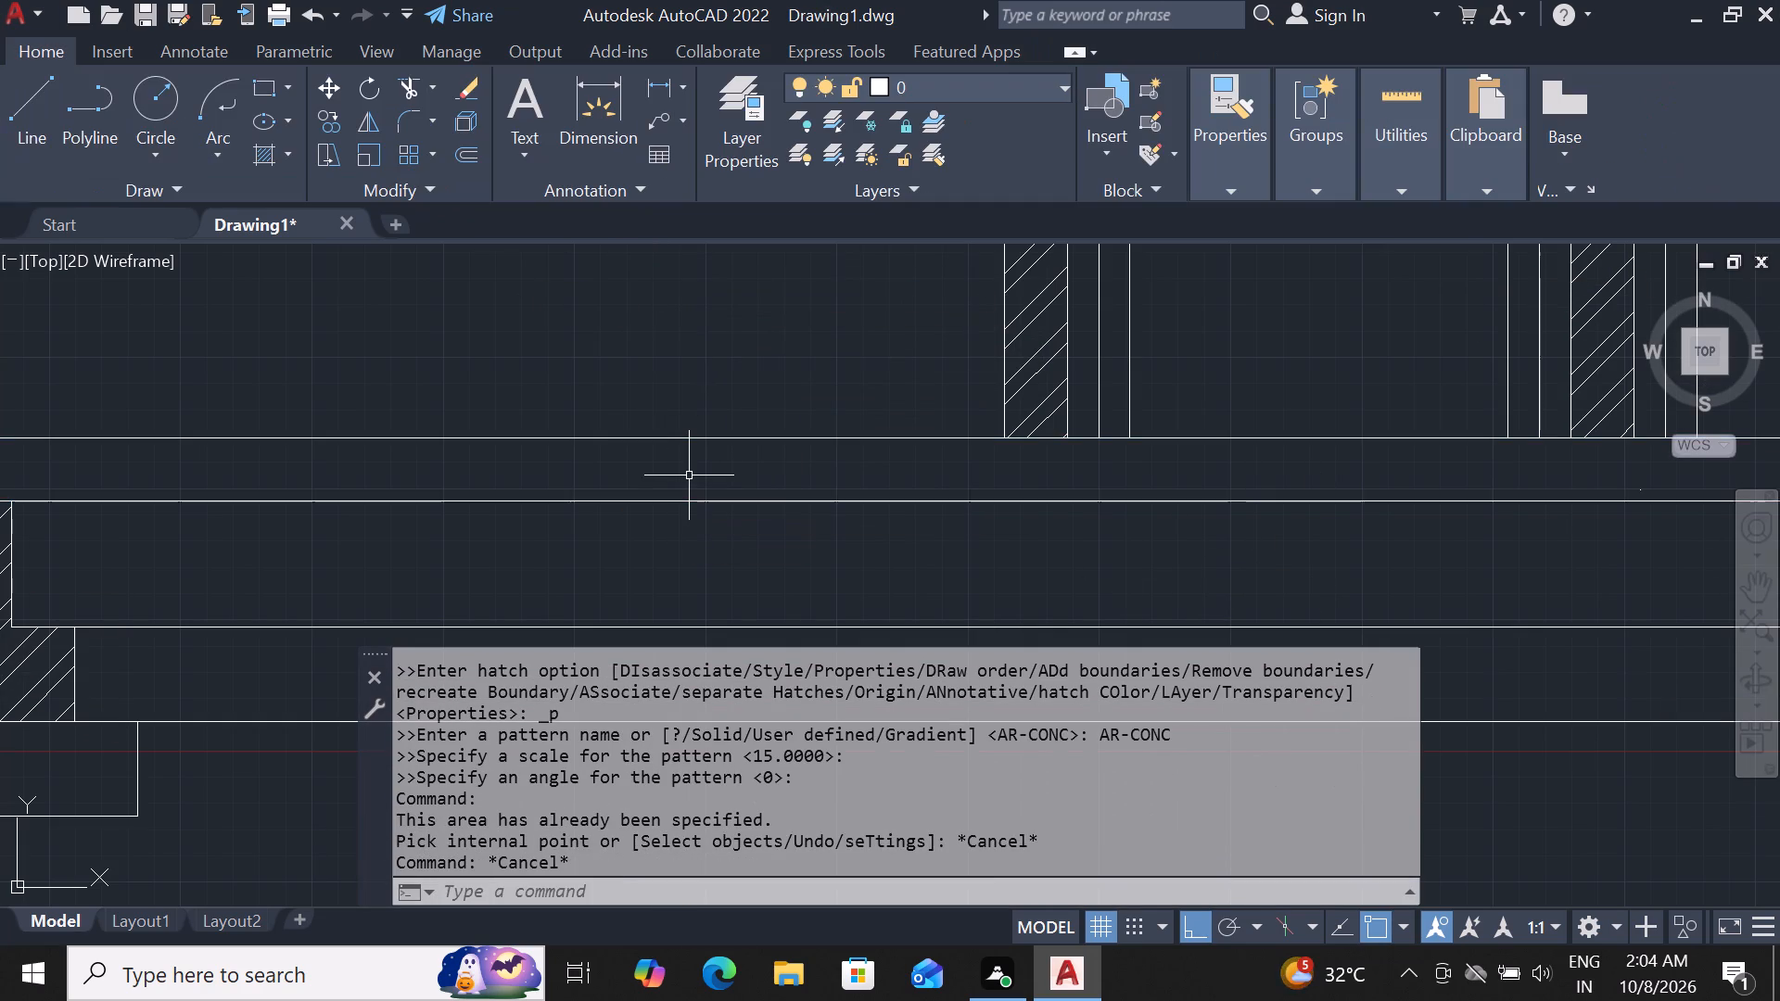
Hatch the filling layer directly beneath the section's floor slab with the AR-SAND pattern at scale 2.
{"action": "scroll", "coordinate": [695, 474], "scroll_direction": "down", "scroll_amount": 3}
{"action": "scroll", "coordinate": [795, 493], "scroll_direction": "up", "scroll_amount": 2}
{"action": "scroll", "coordinate": [795, 493], "scroll_direction": "down", "scroll_amount": 2}
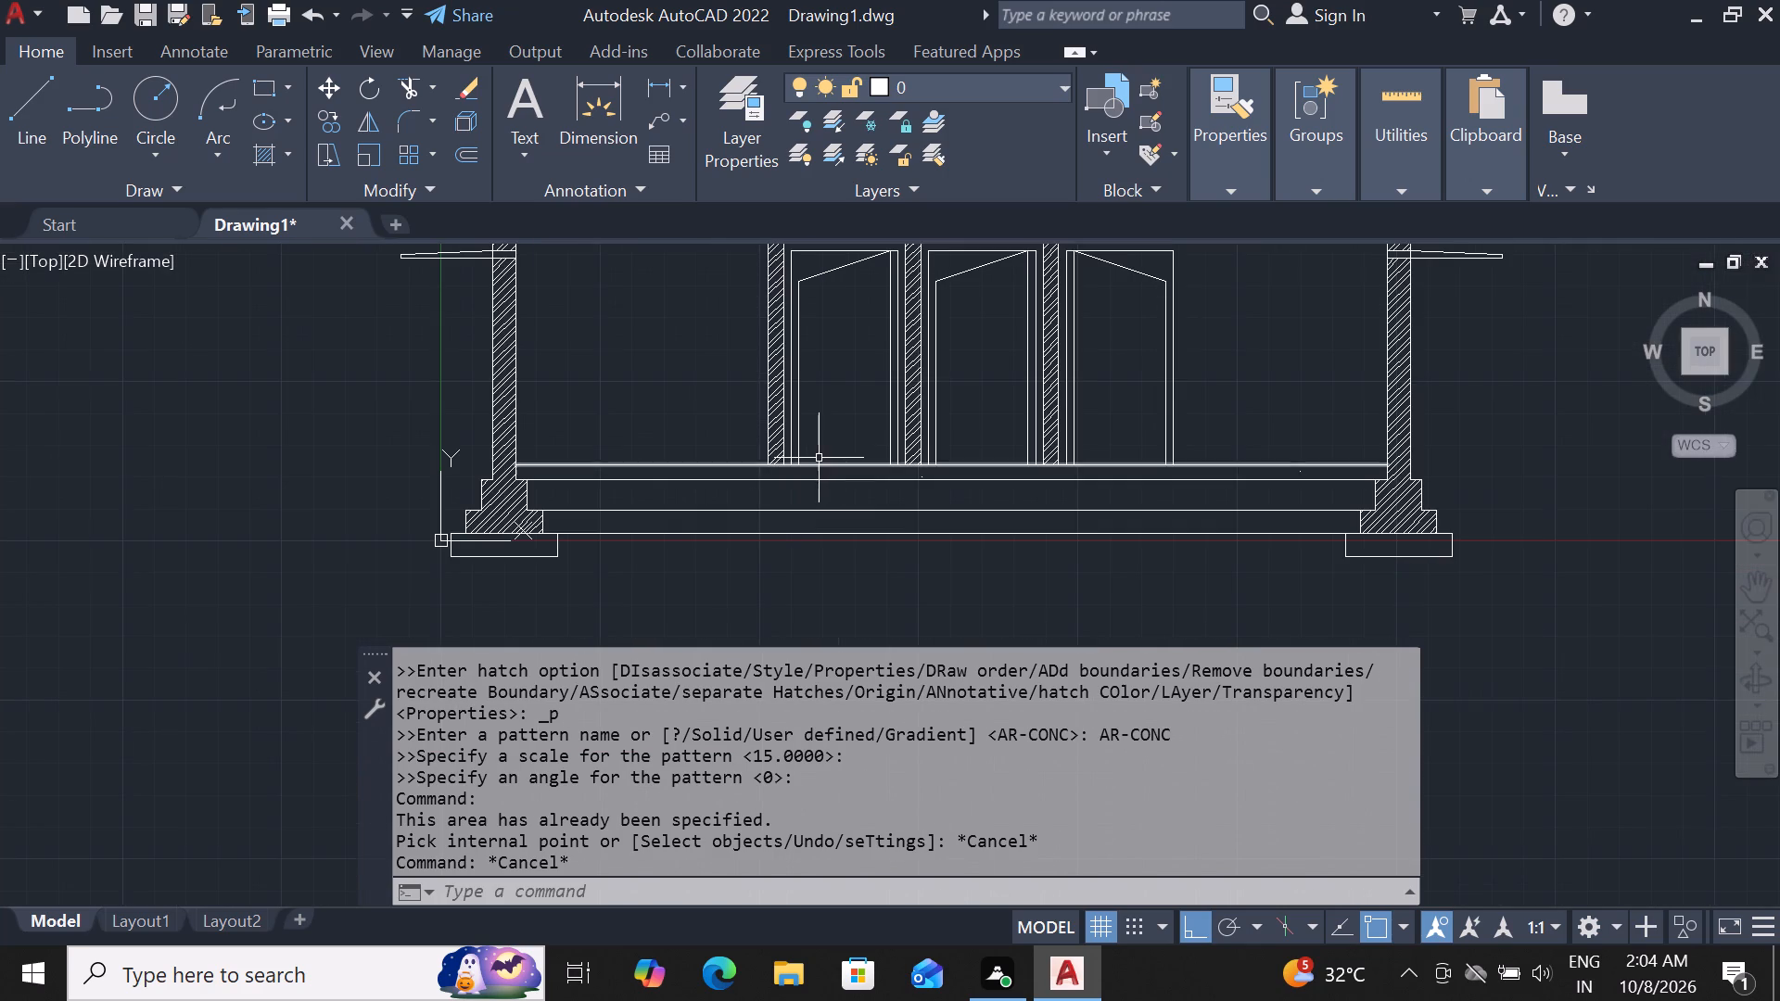
{"action": "scroll", "coordinate": [874, 449], "scroll_direction": "down", "scroll_amount": 1}
{"action": "type", "text": "h"}
{"action": "key", "text": "space"}
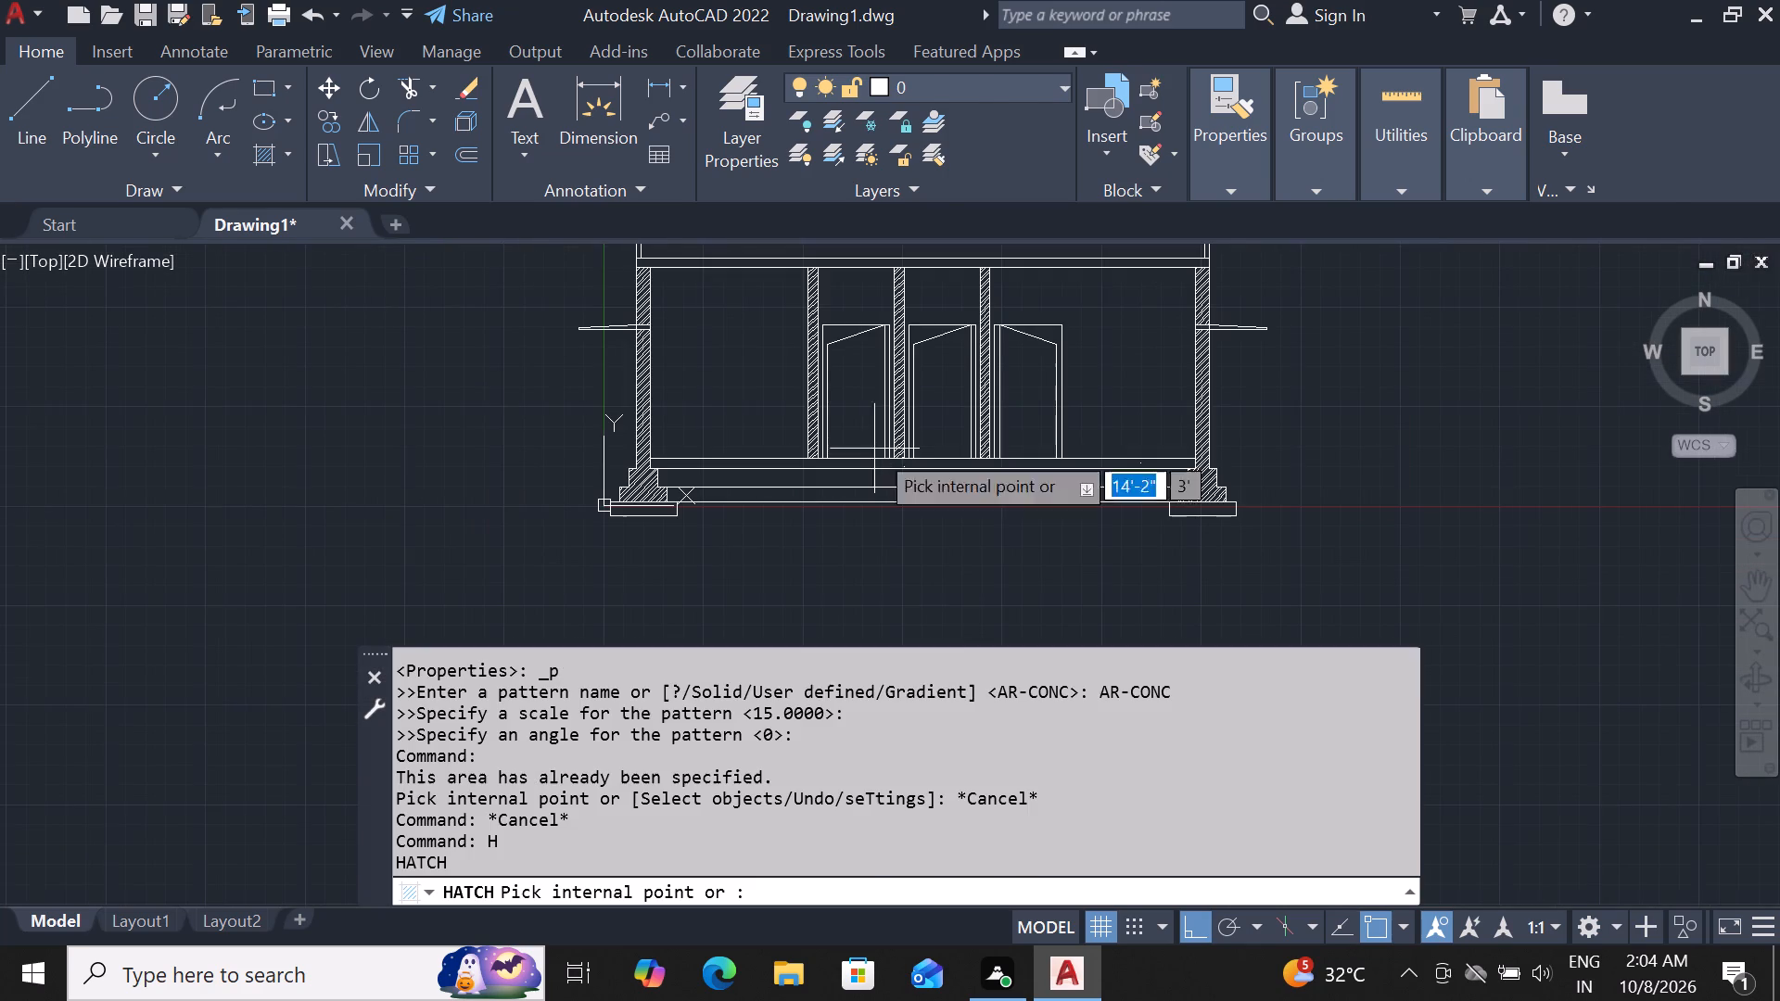
{"action": "scroll", "coordinate": [845, 414], "scroll_direction": "down", "scroll_amount": 2}
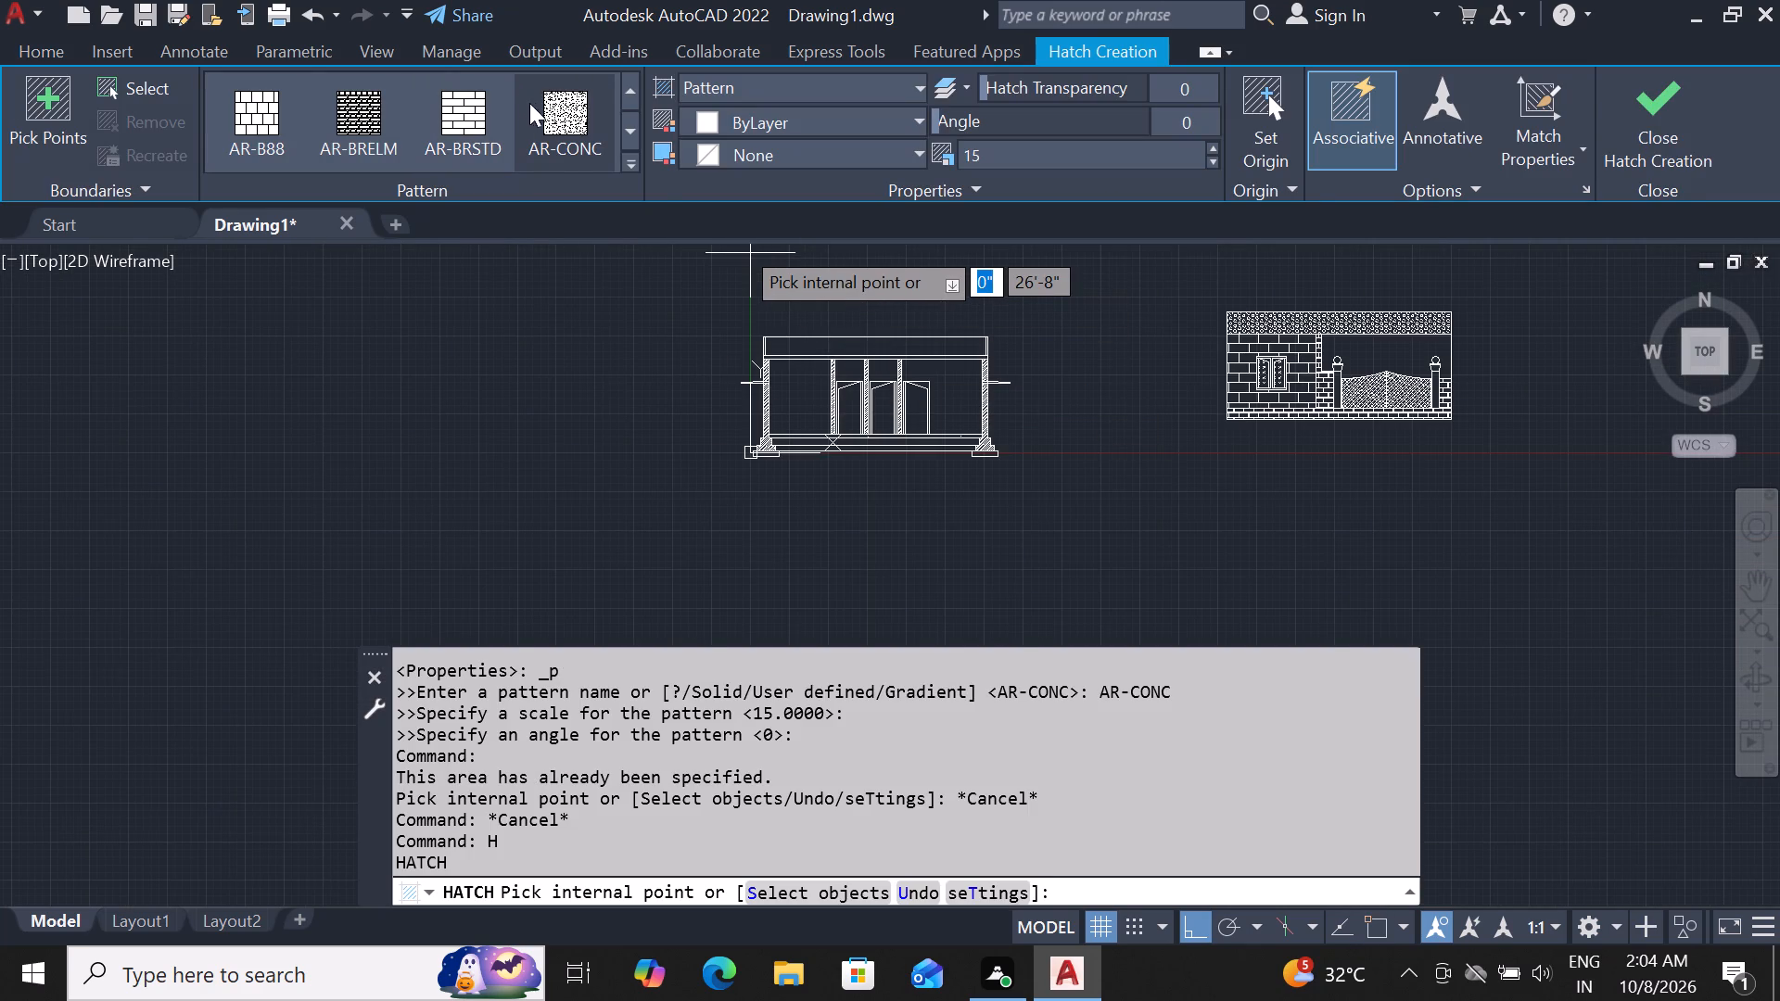
{"action": "left_click", "coordinate": [629, 138]}
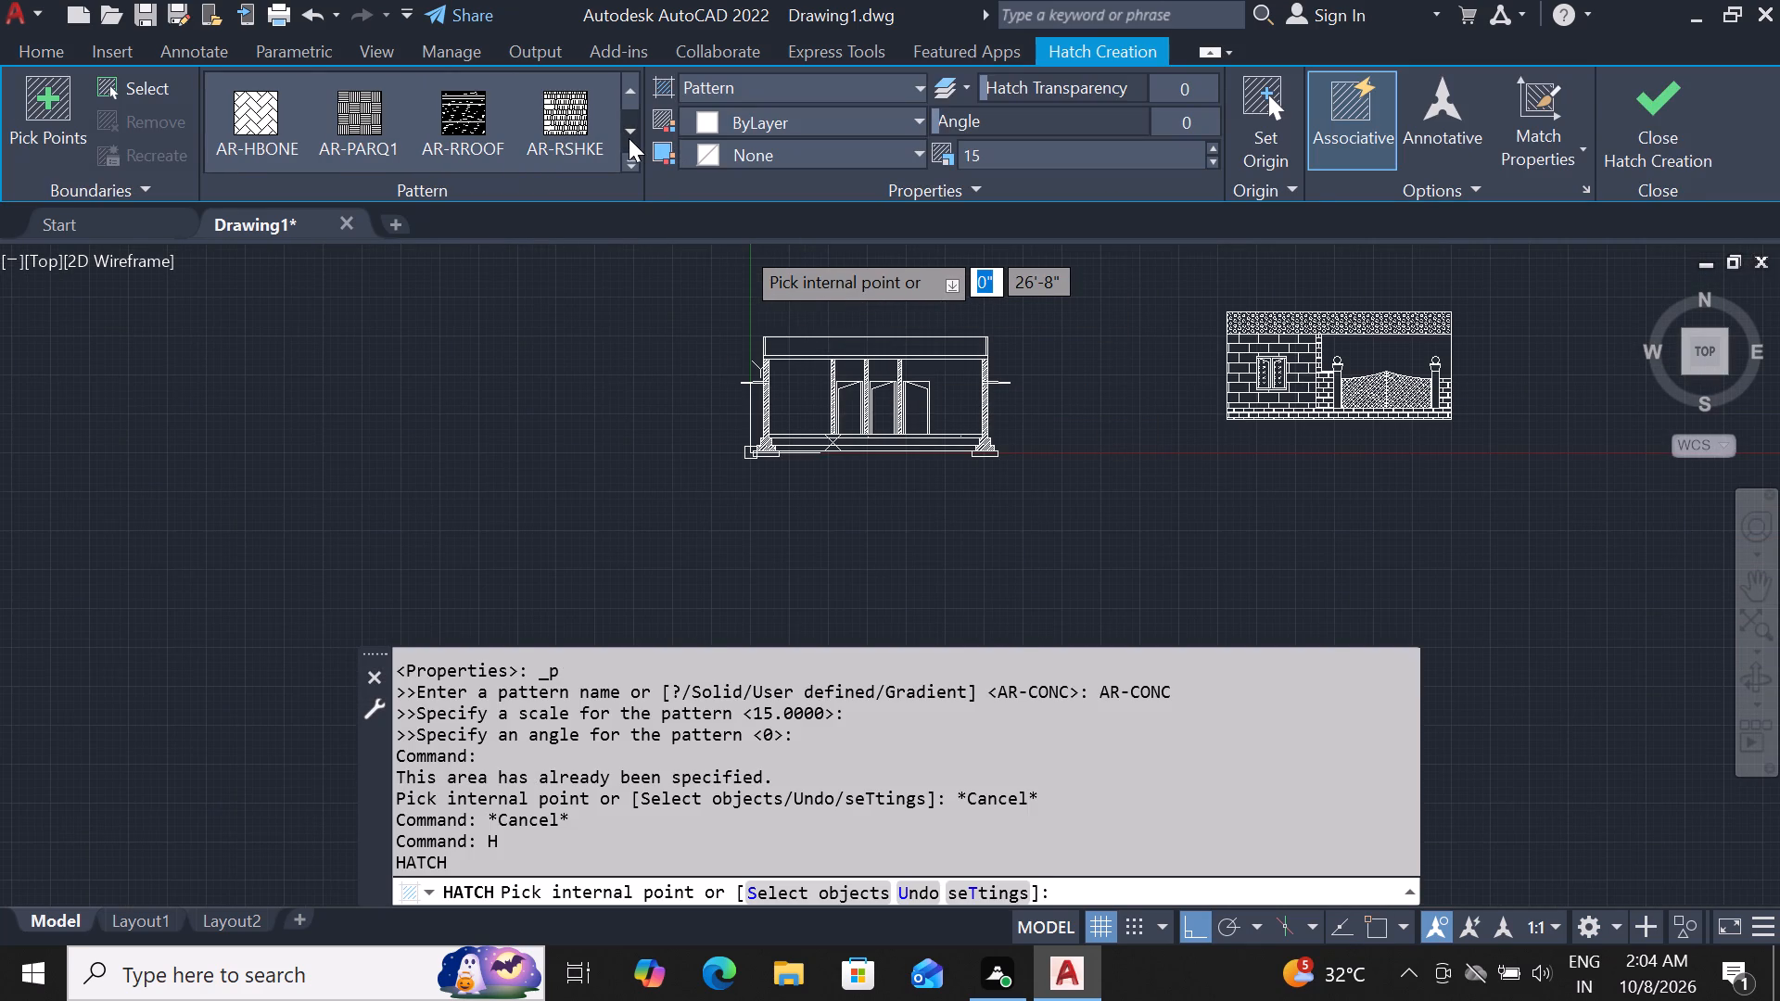
{"action": "left_click", "coordinate": [629, 138]}
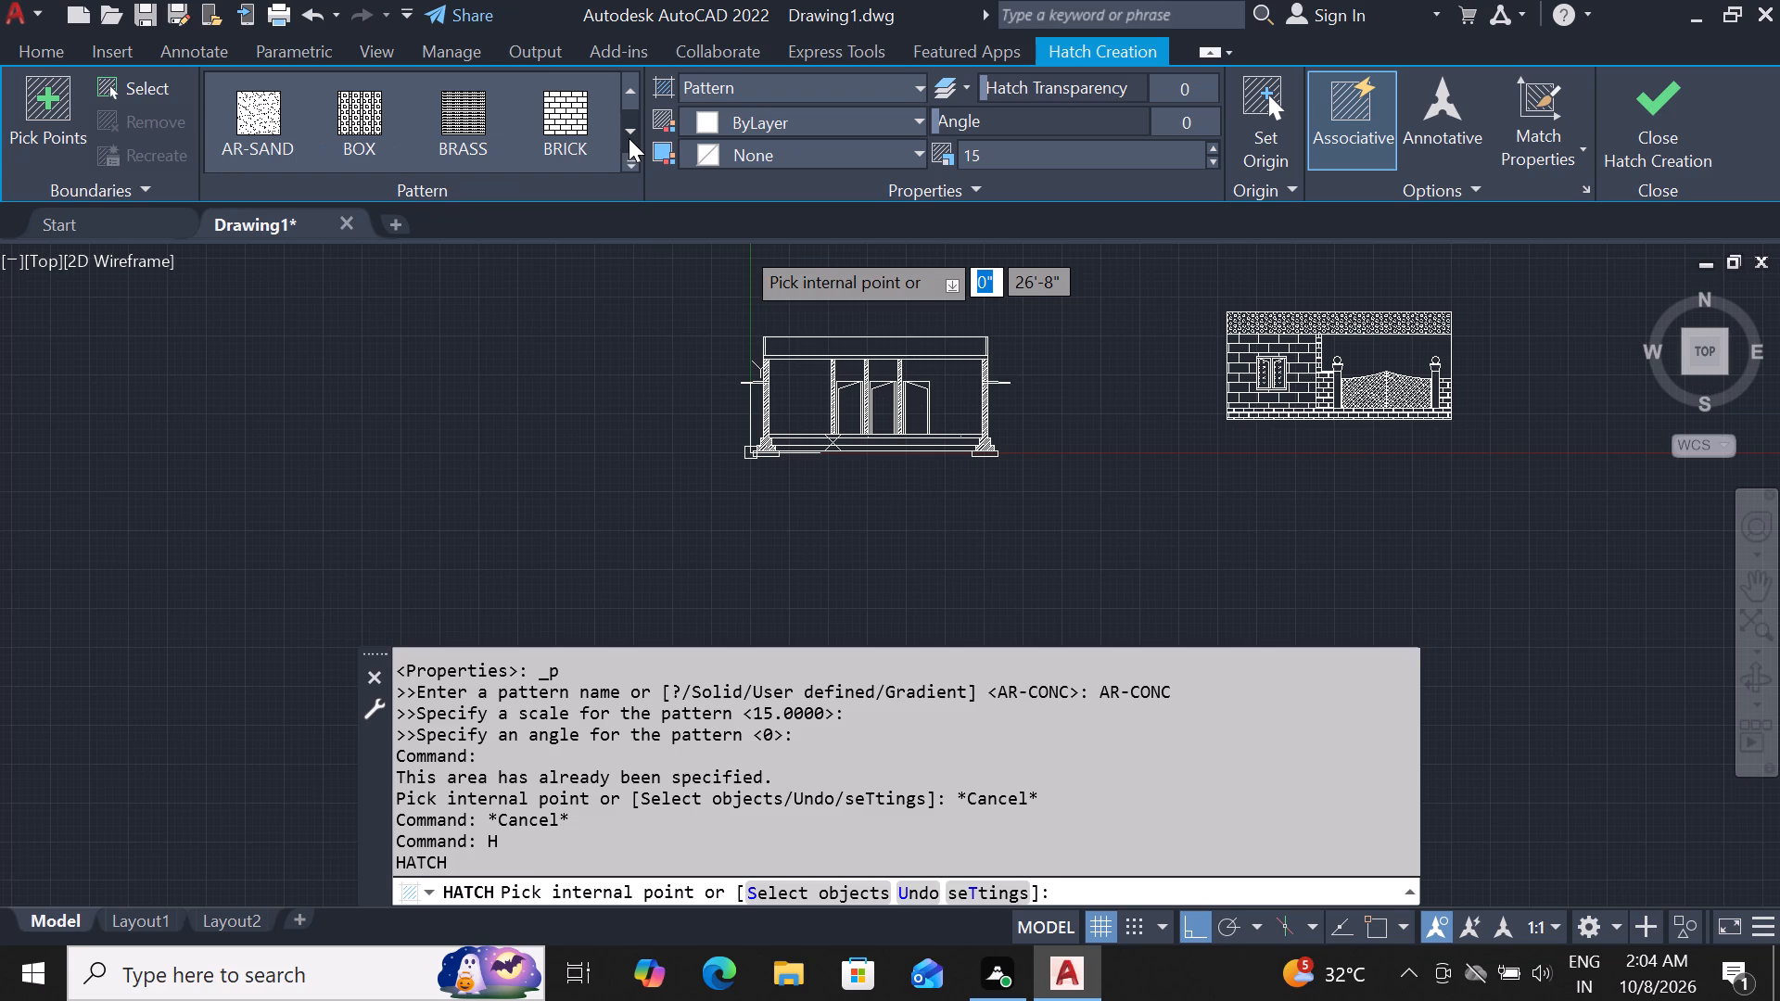
{"action": "left_click", "coordinate": [264, 124]}
{"action": "scroll", "coordinate": [892, 347], "scroll_direction": "up", "scroll_amount": 2}
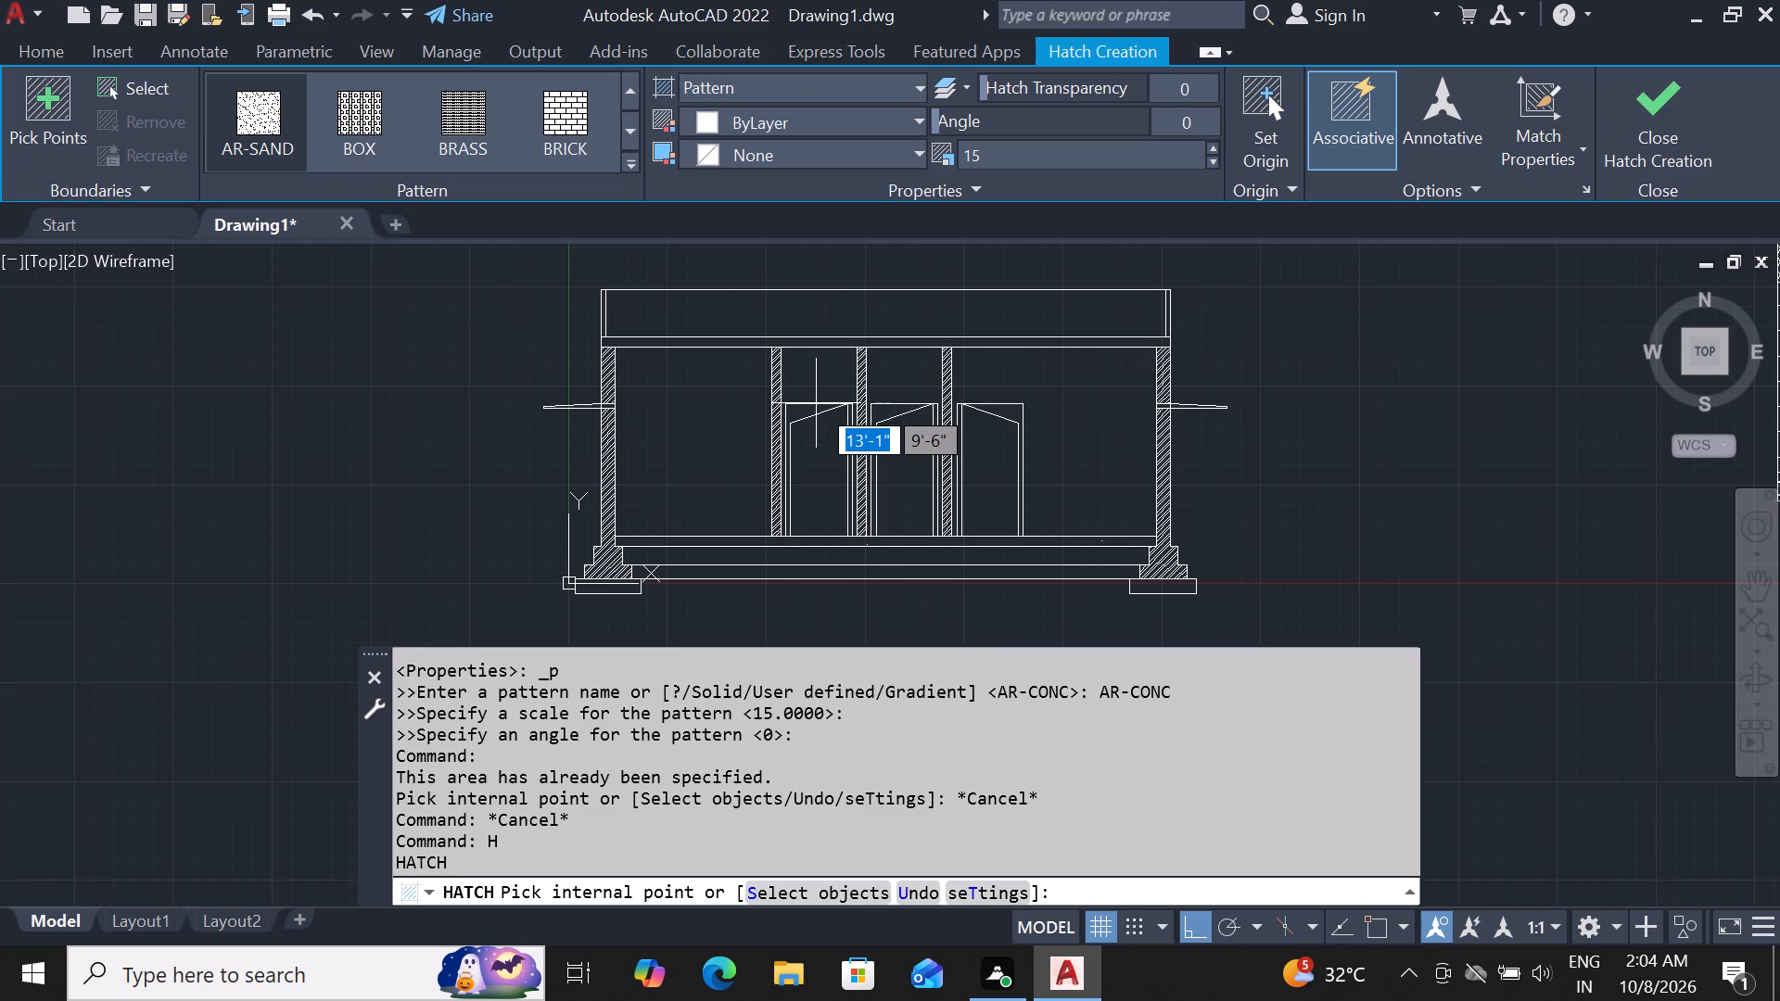
{"action": "scroll", "coordinate": [819, 587], "scroll_direction": "up", "scroll_amount": 2}
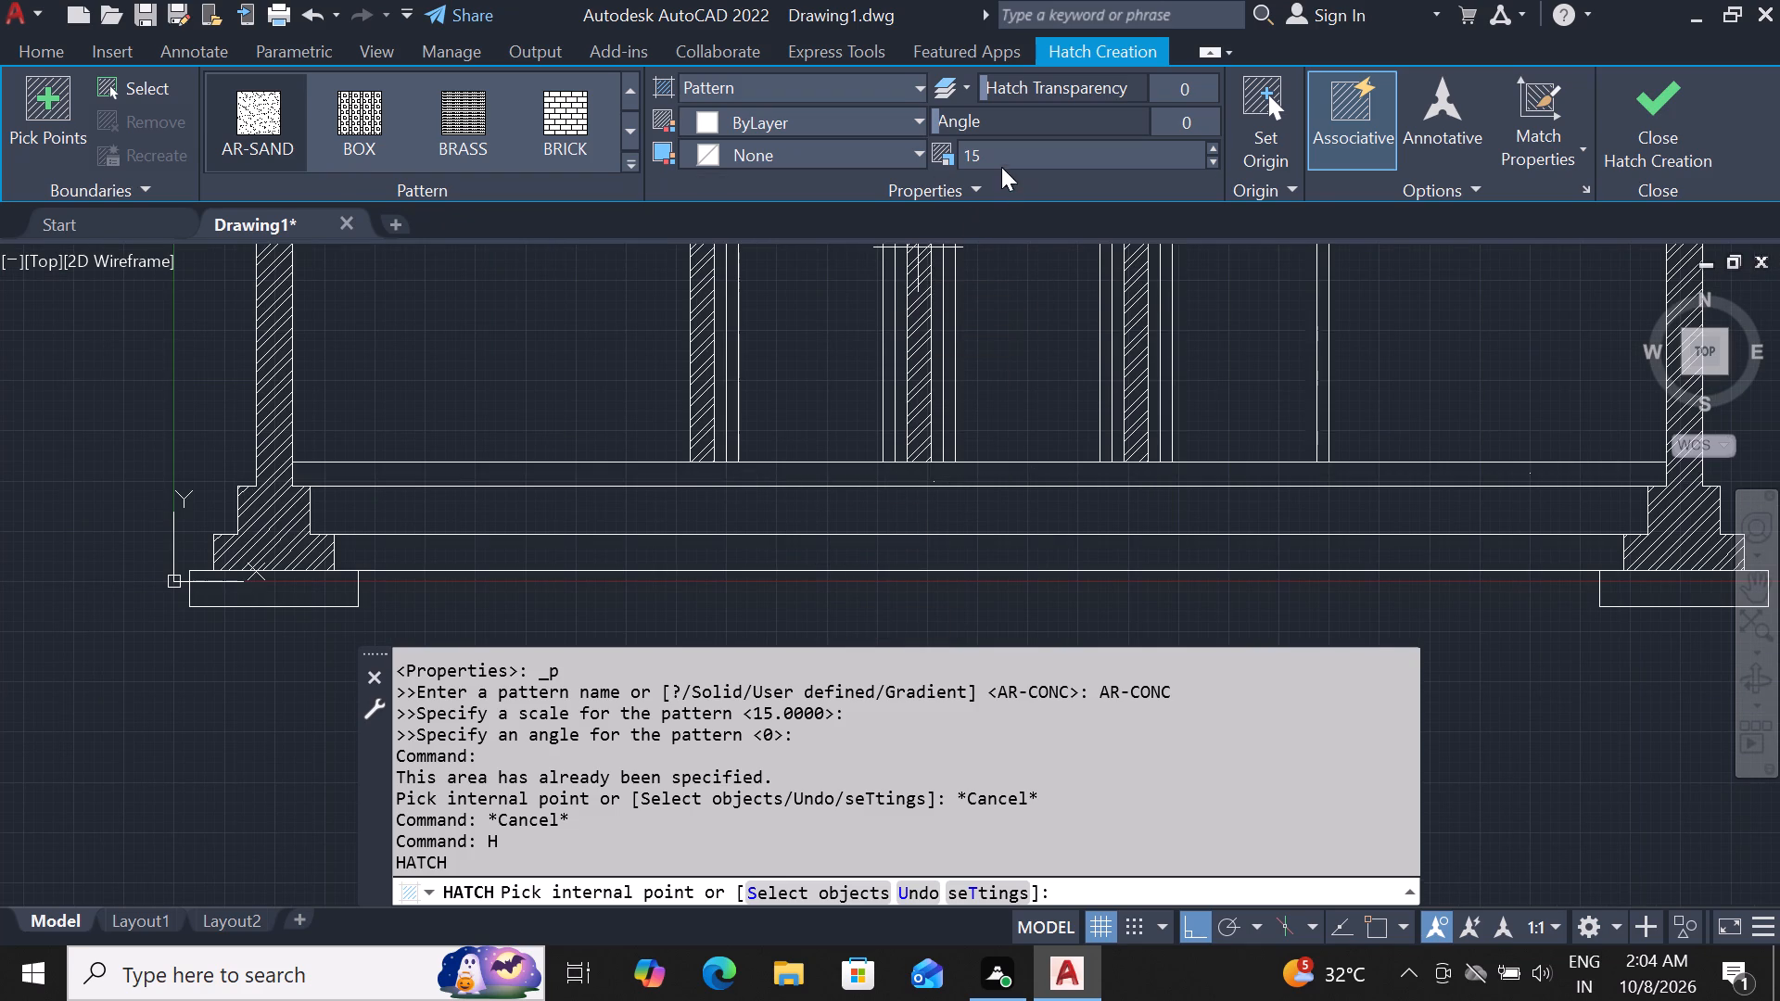
{"action": "left_click_drag", "start_coordinate": [989, 156], "coordinate": [946, 159]}
{"action": "key", "text": "BackSpace"}
{"action": "key", "text": "2"}
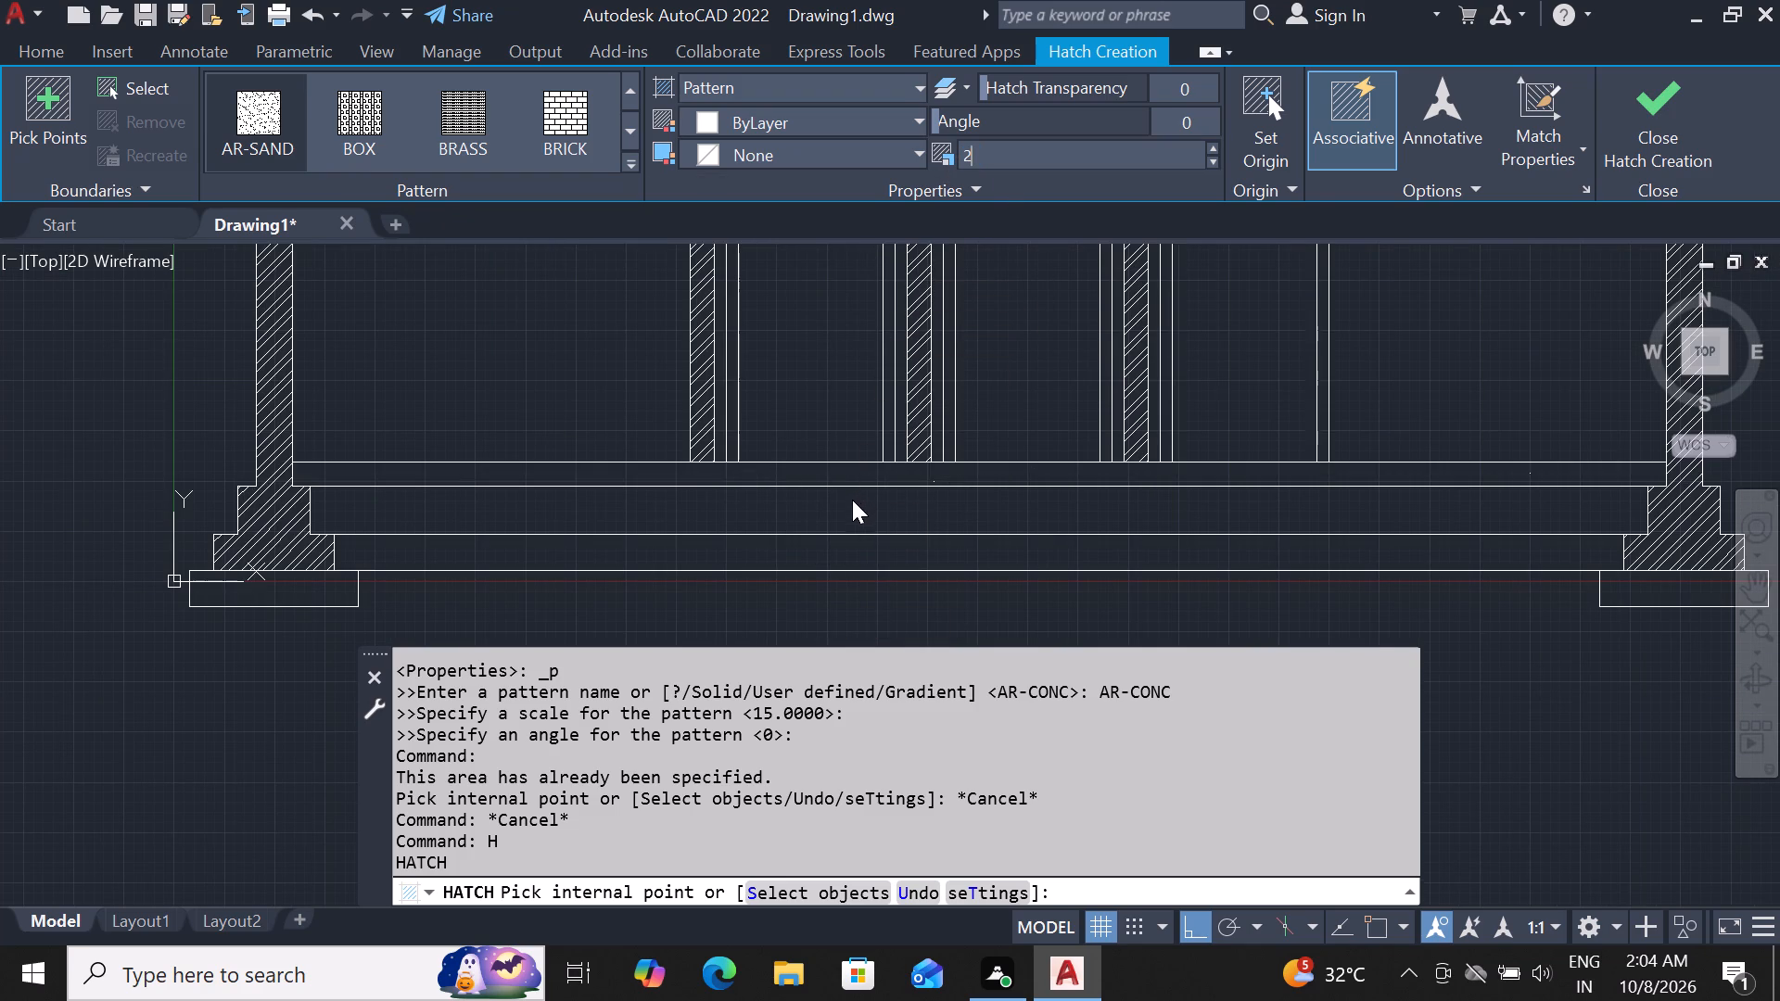
{"action": "left_click", "coordinate": [849, 512]}
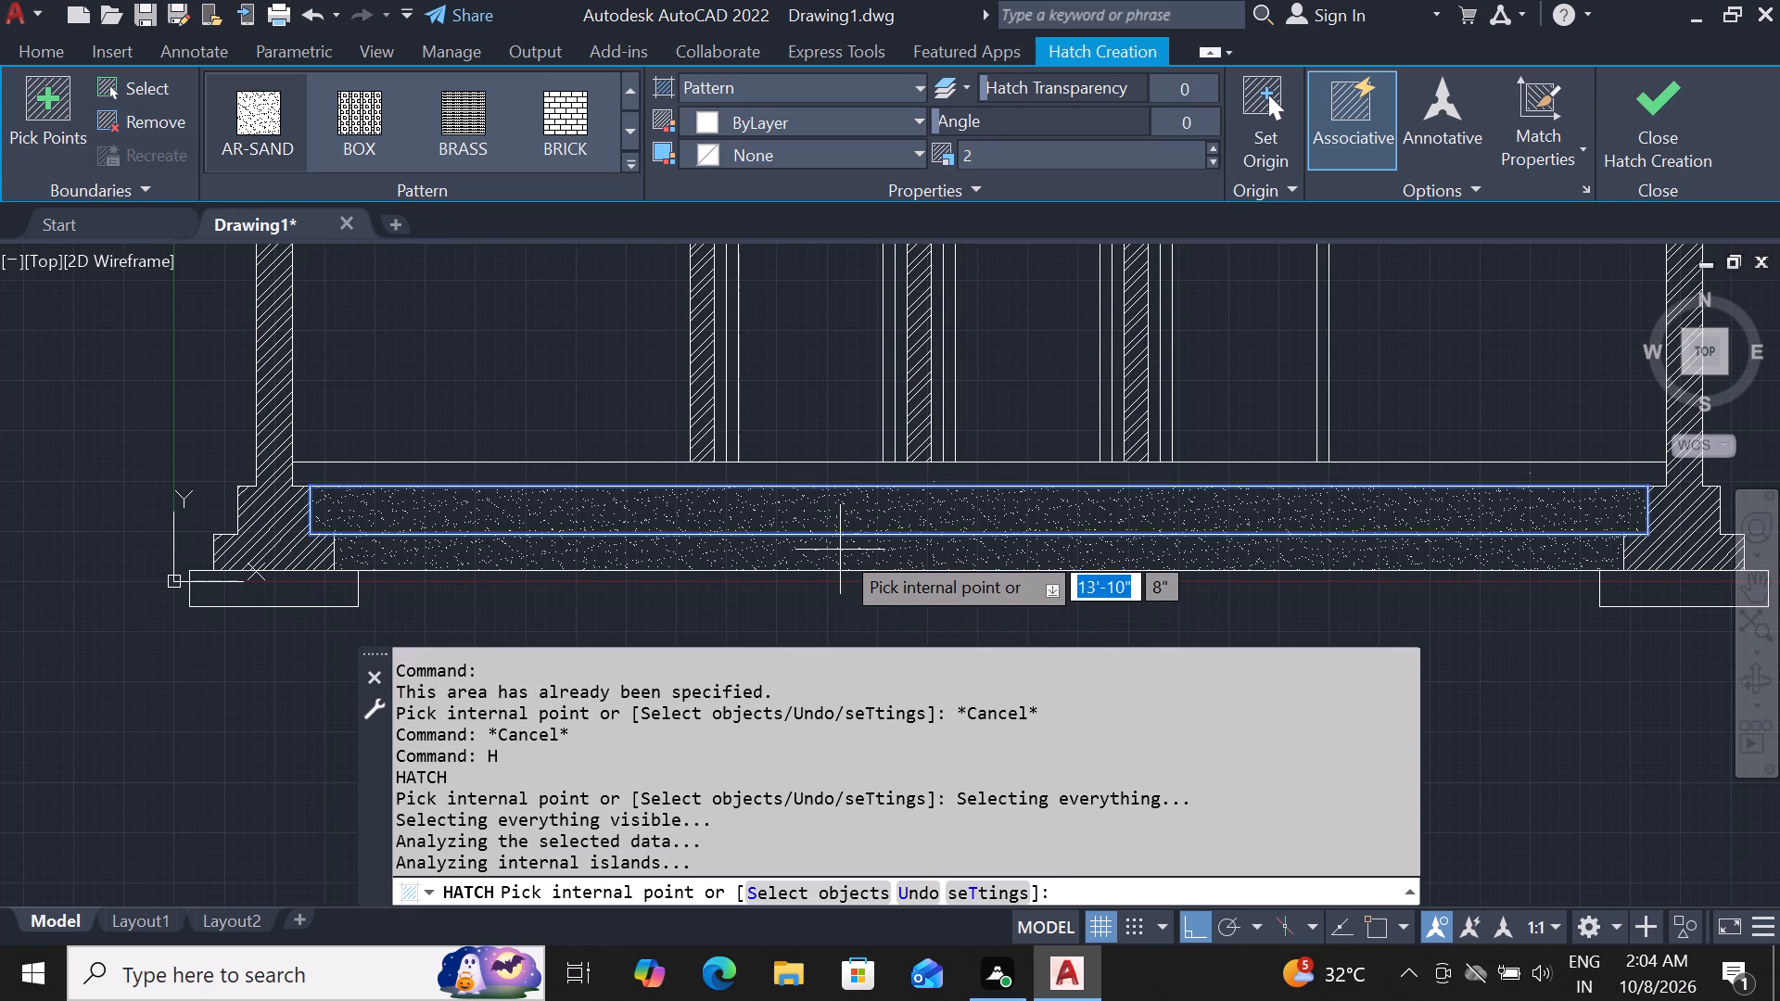
{"action": "scroll", "coordinate": [840, 550], "scroll_direction": "up", "scroll_amount": 1}
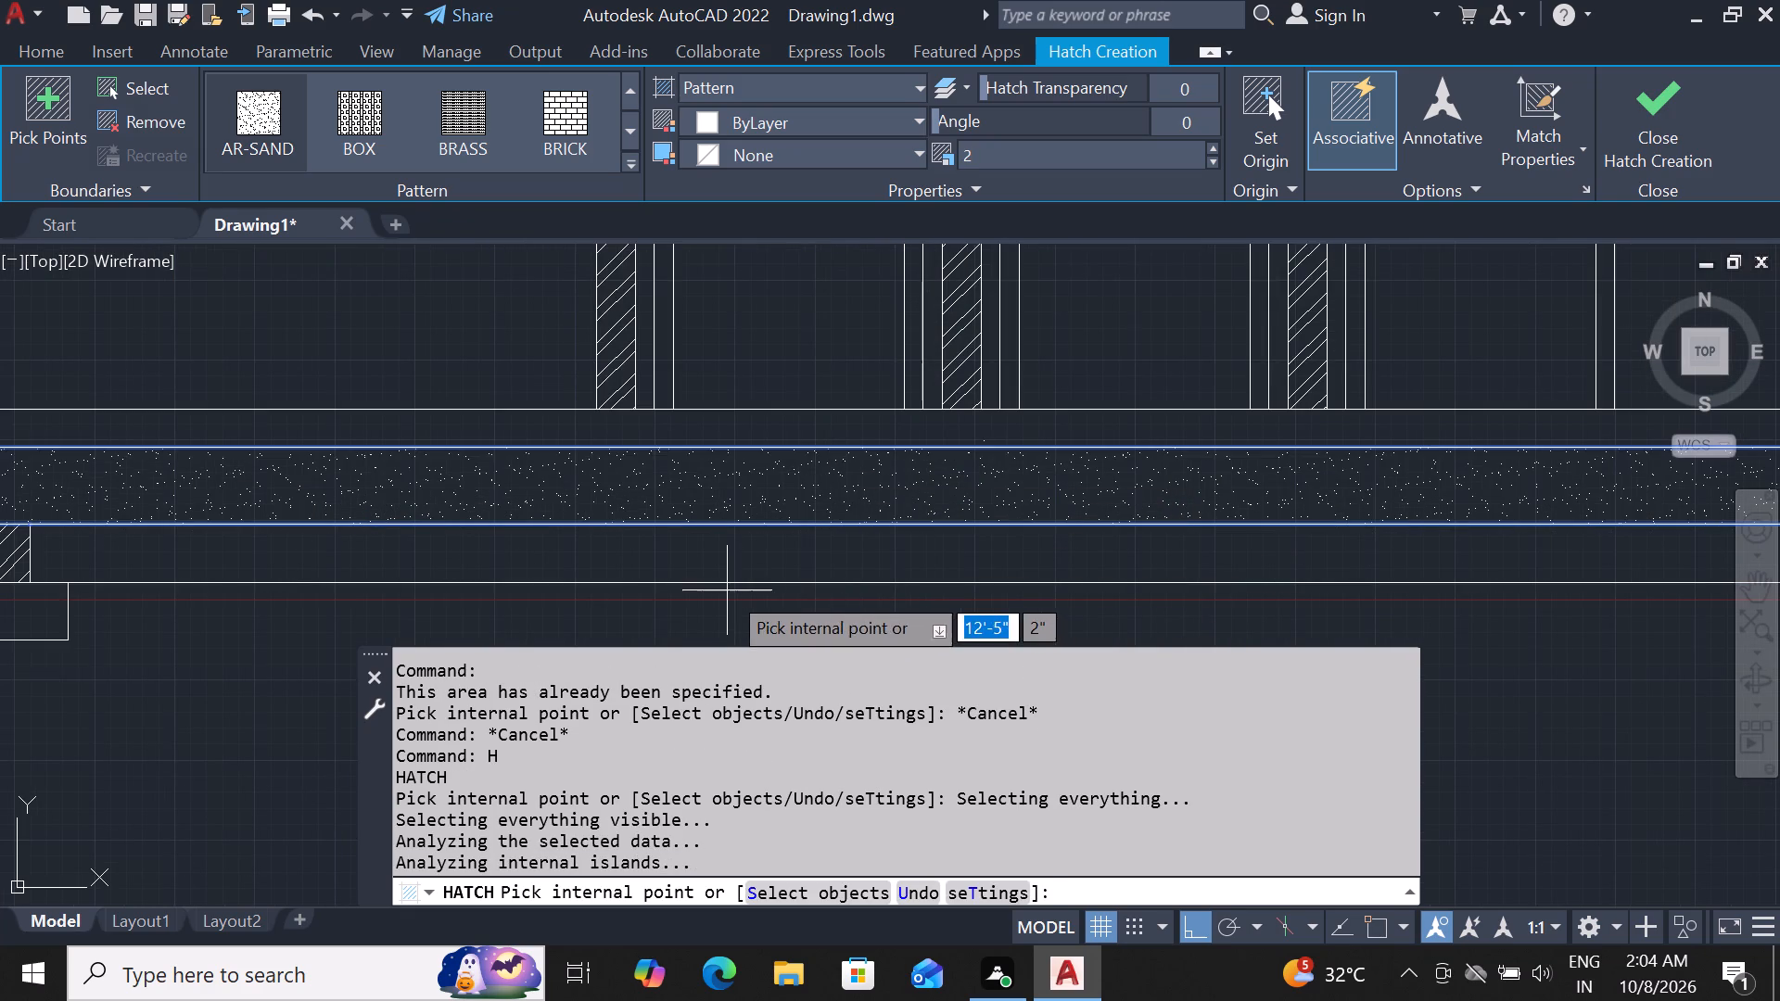
{"action": "key", "text": "Escape"}
Hatch the section's floor slab below the doors and the filling layer beneath it with the AR-CONC pattern at scale 2.
{"action": "type", "text": "h"}
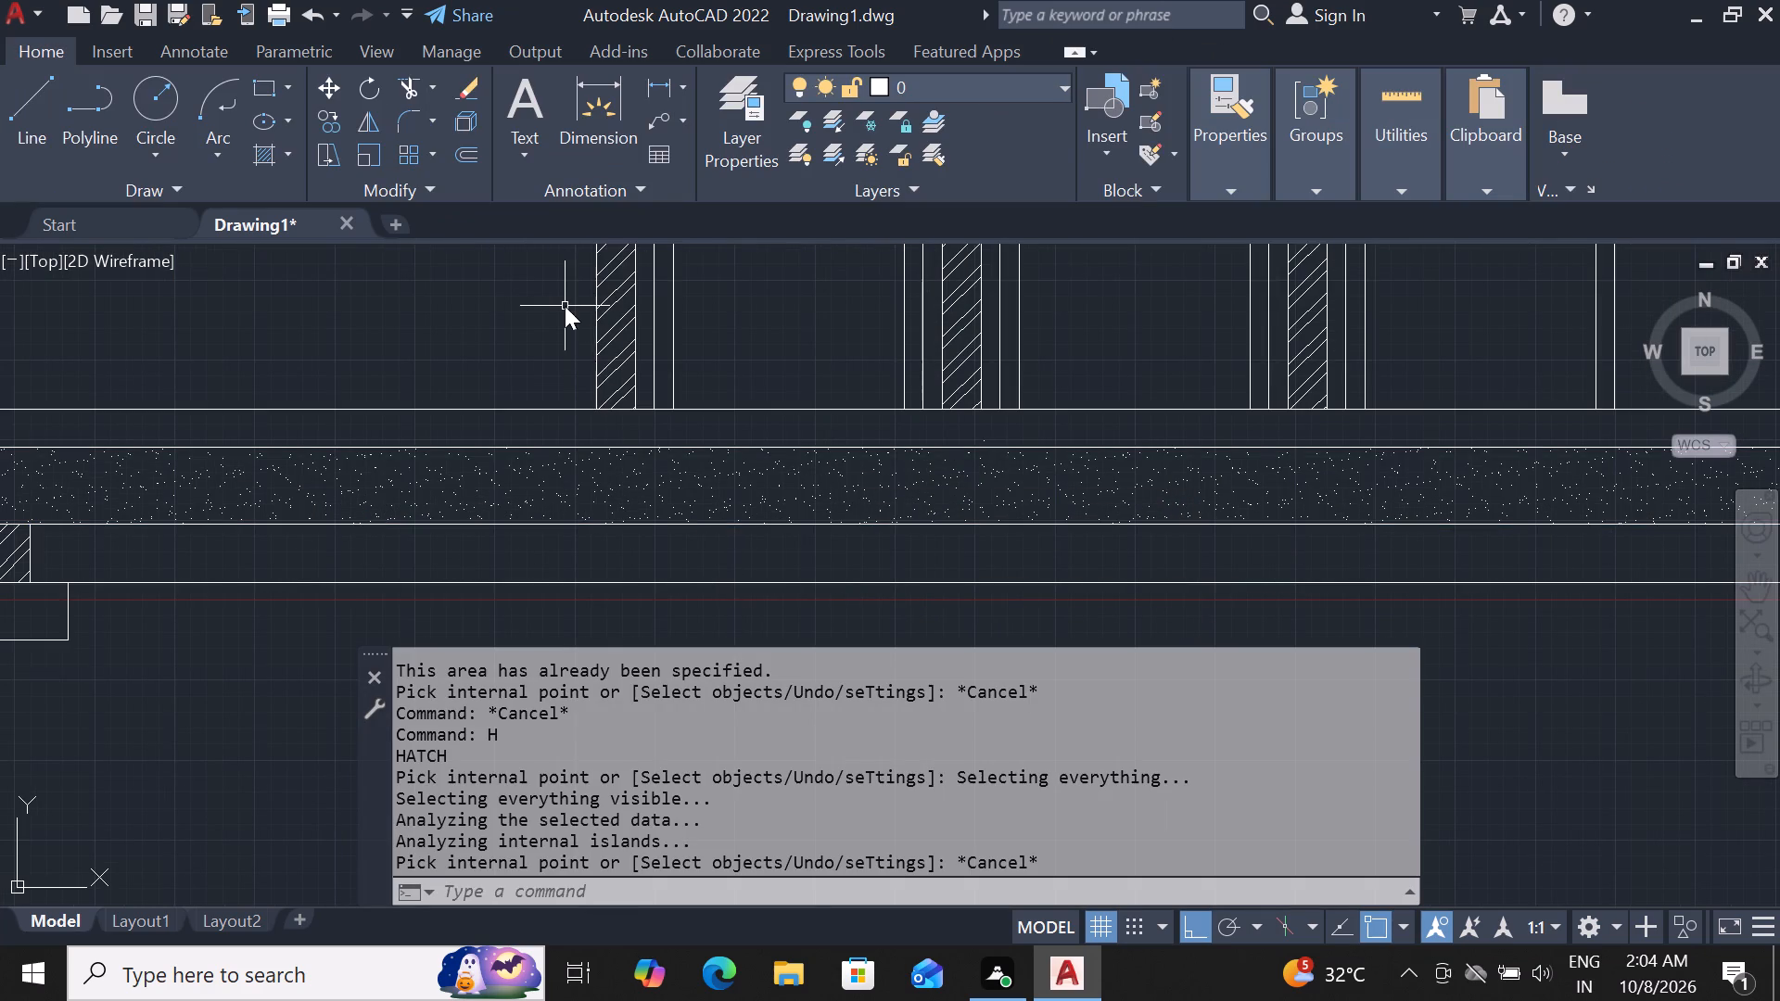
{"action": "key", "text": "space"}
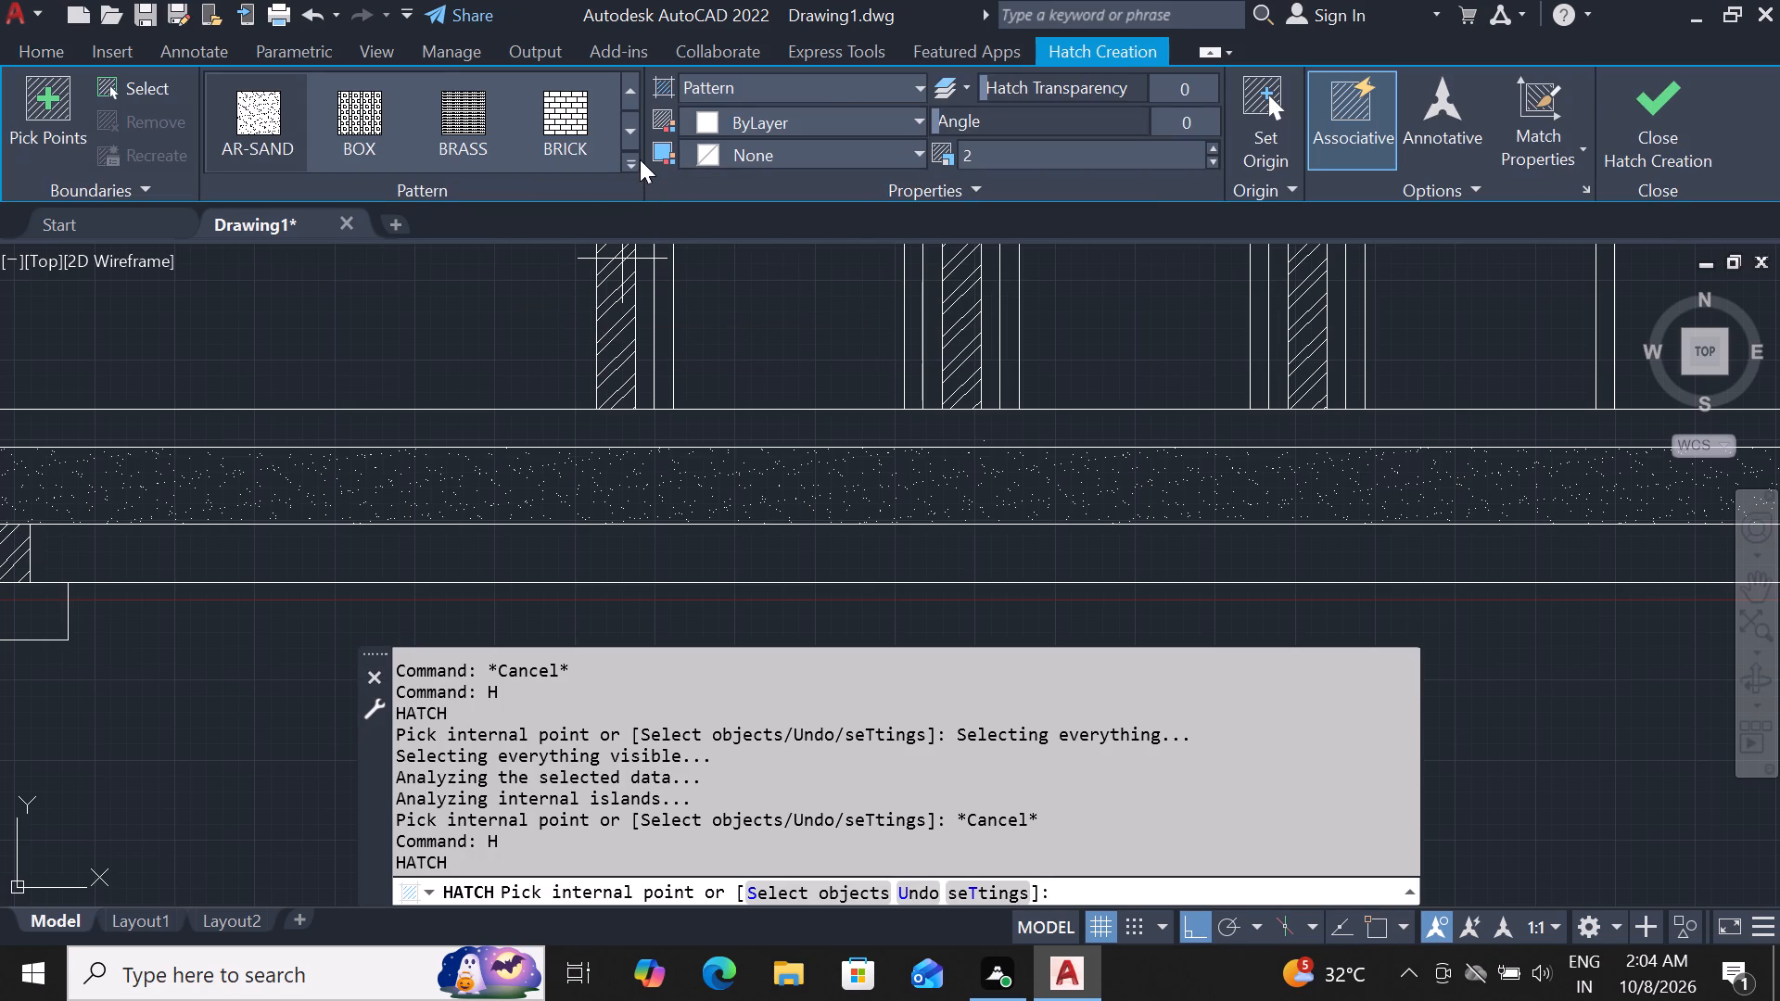
{"action": "left_click", "coordinate": [619, 97]}
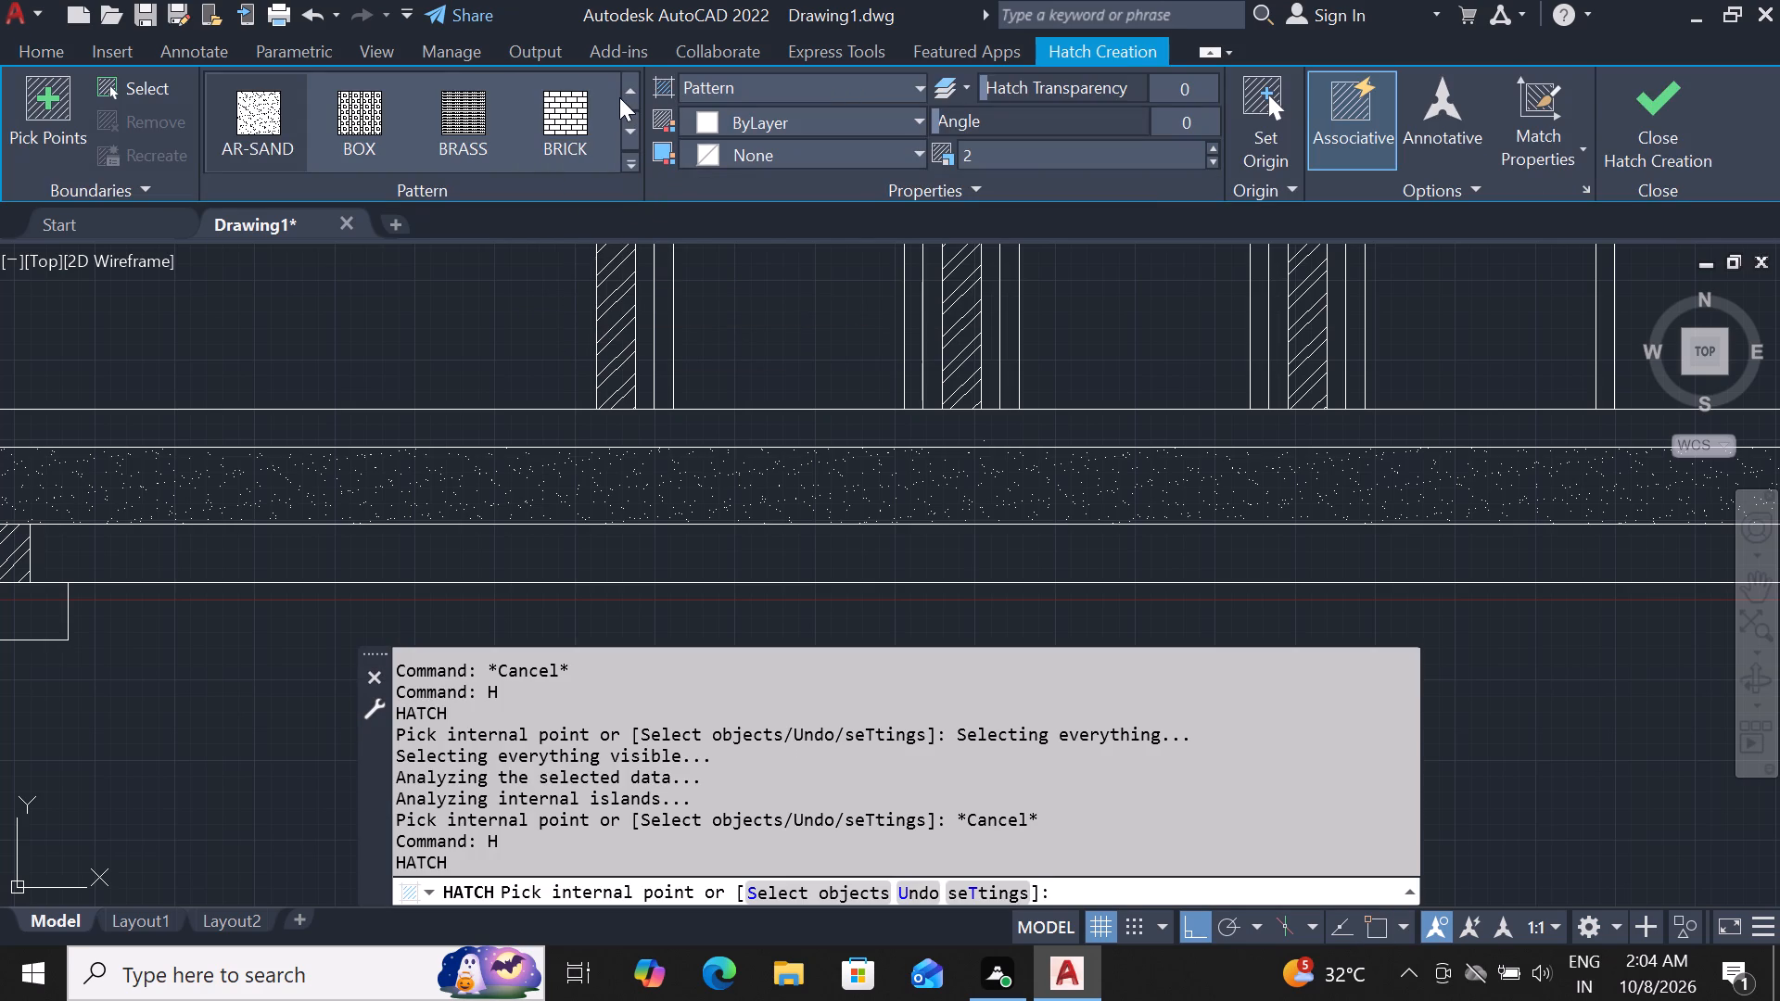
{"action": "left_click", "coordinate": [629, 97]}
{"action": "left_click", "coordinate": [629, 97]}
{"action": "left_click", "coordinate": [629, 97]}
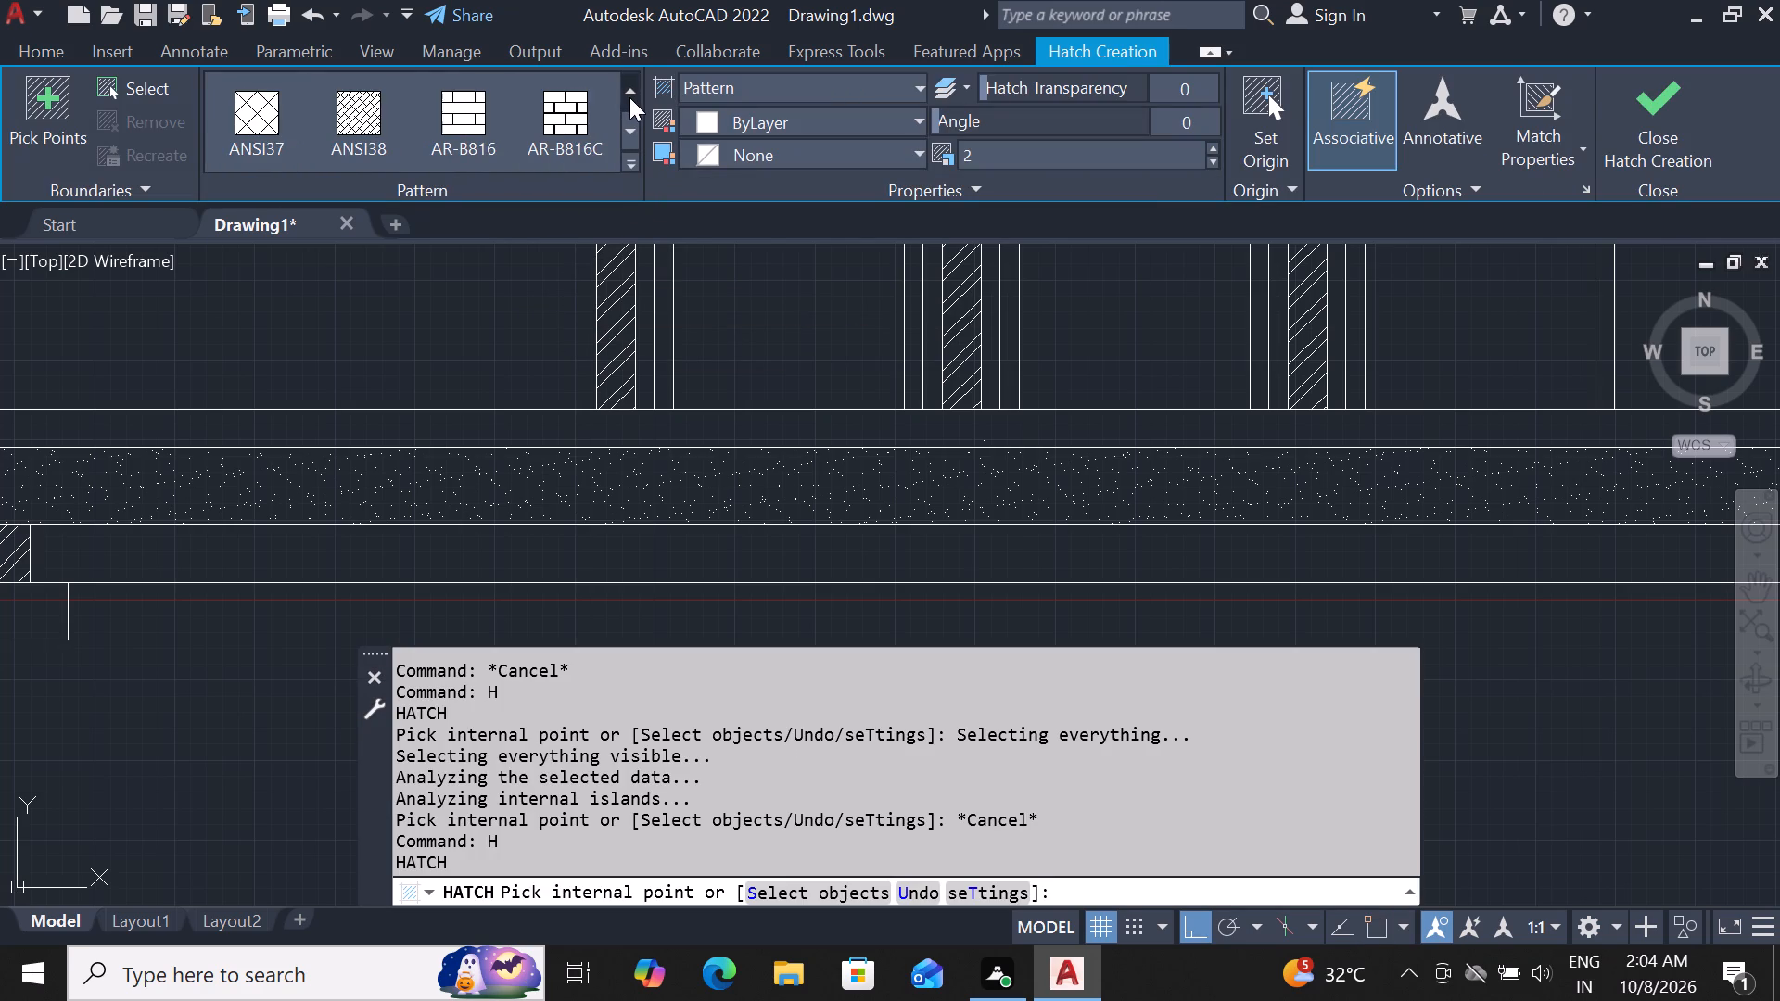
{"action": "left_click", "coordinate": [631, 130]}
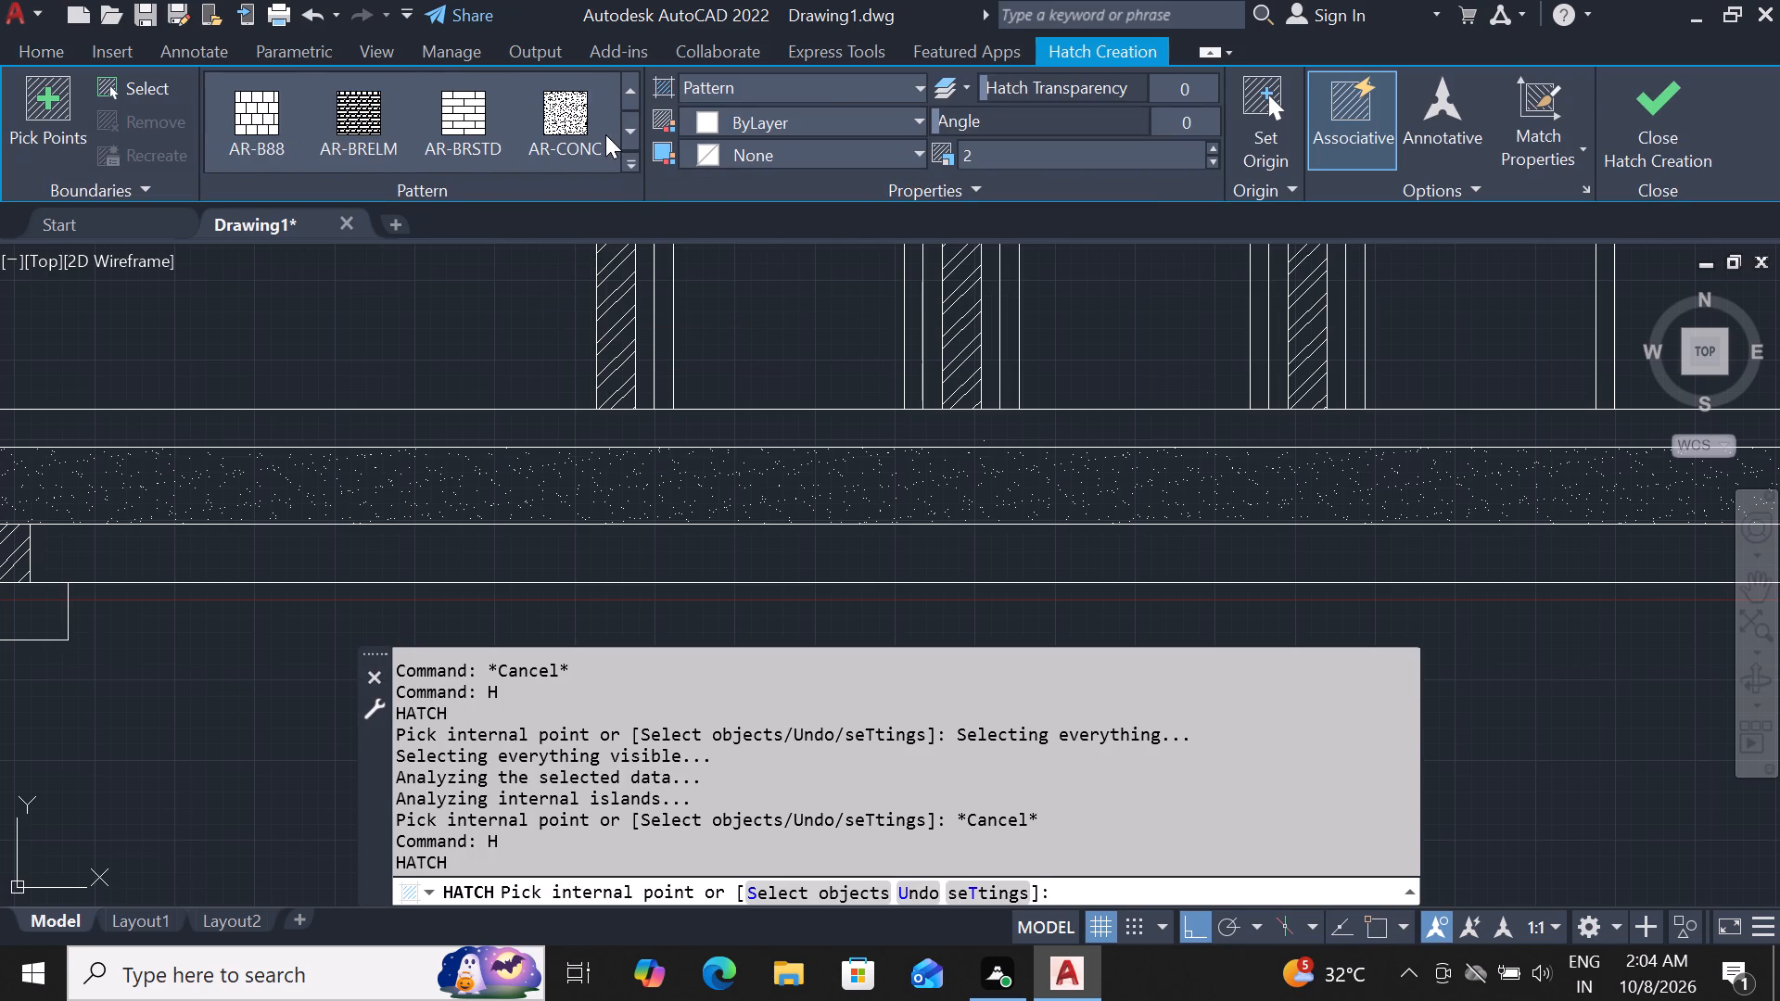
{"action": "left_click", "coordinate": [575, 131]}
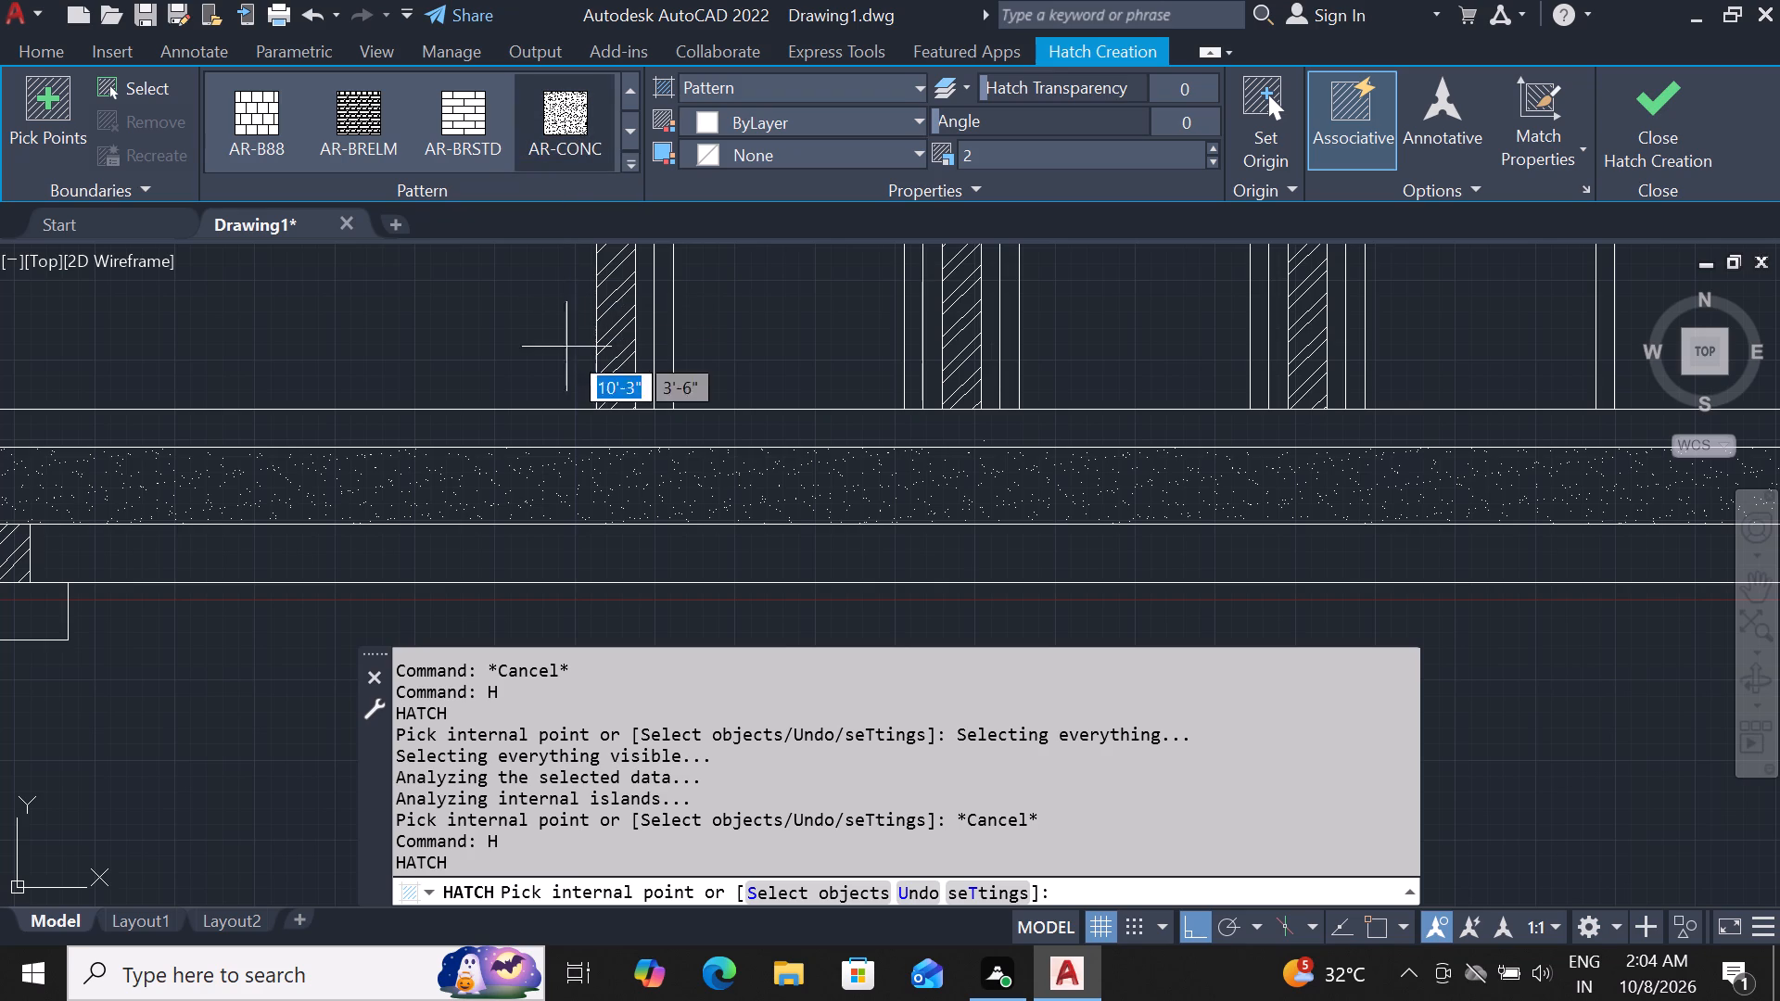
{"action": "left_click", "coordinate": [577, 432]}
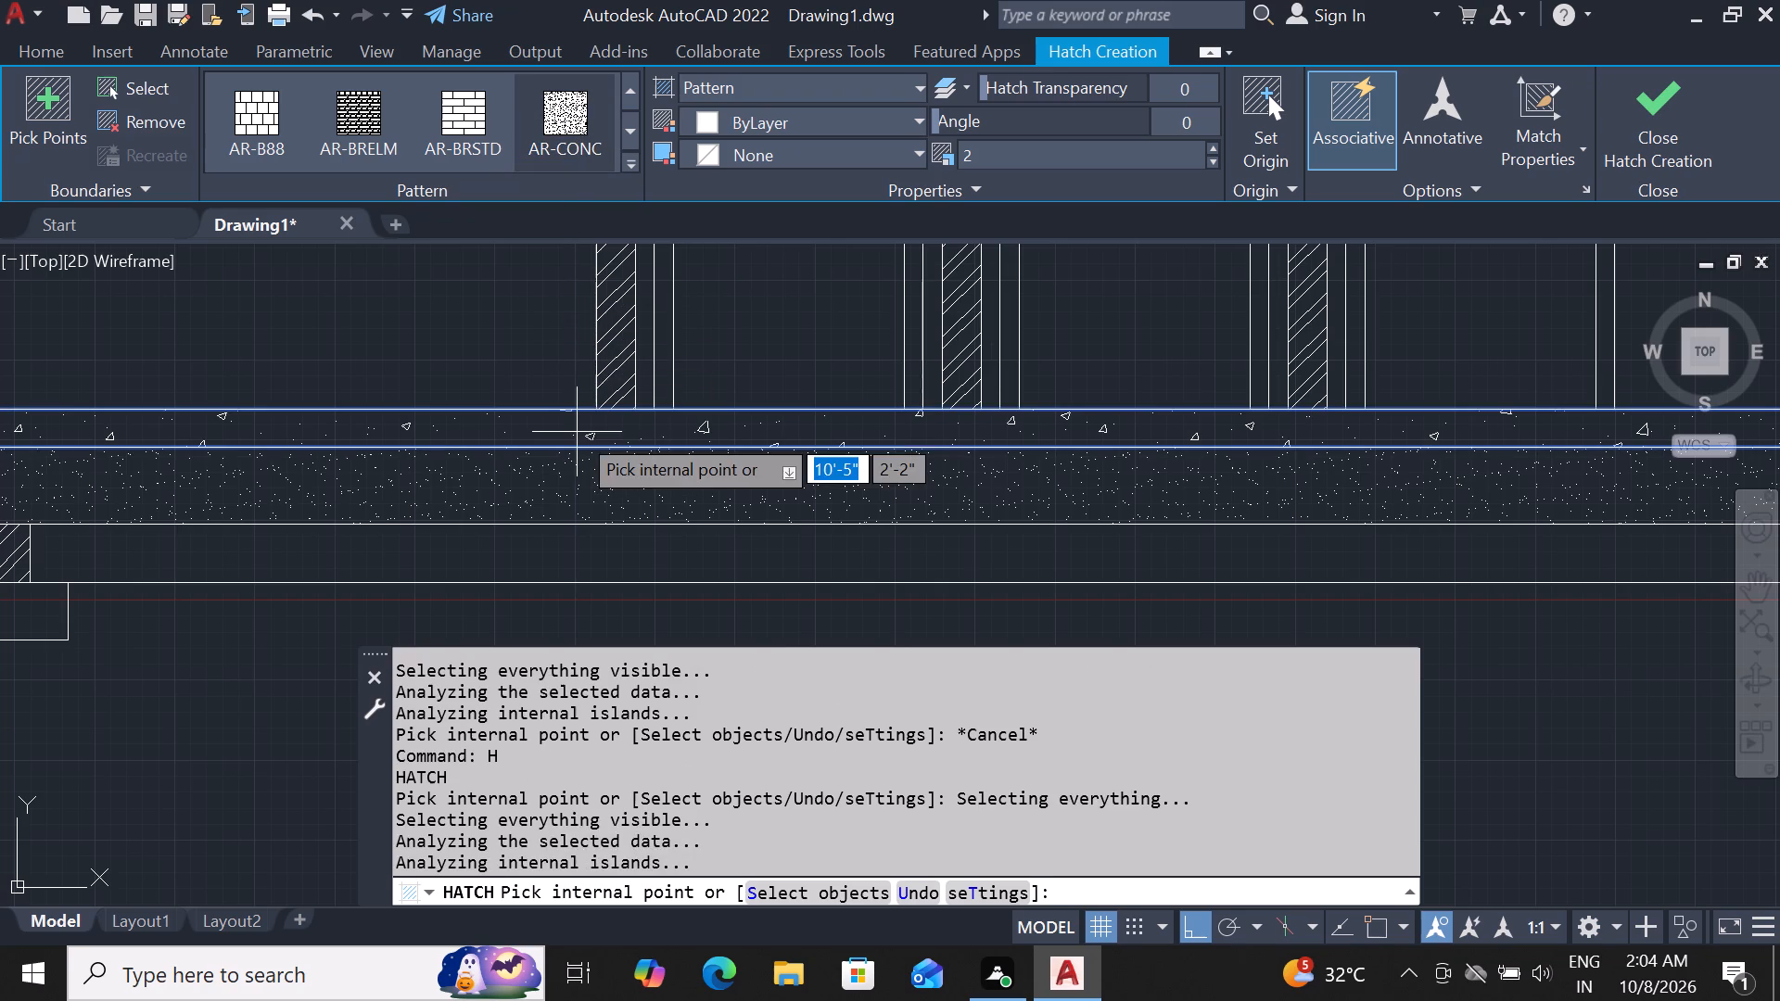
{"action": "left_click", "coordinate": [614, 493]}
Add the section's roof slab above the walls to the same AR-CONC hatch at scale 2 and finish the hatch.
{"action": "scroll", "coordinate": [626, 452], "scroll_direction": "down", "scroll_amount": 2}
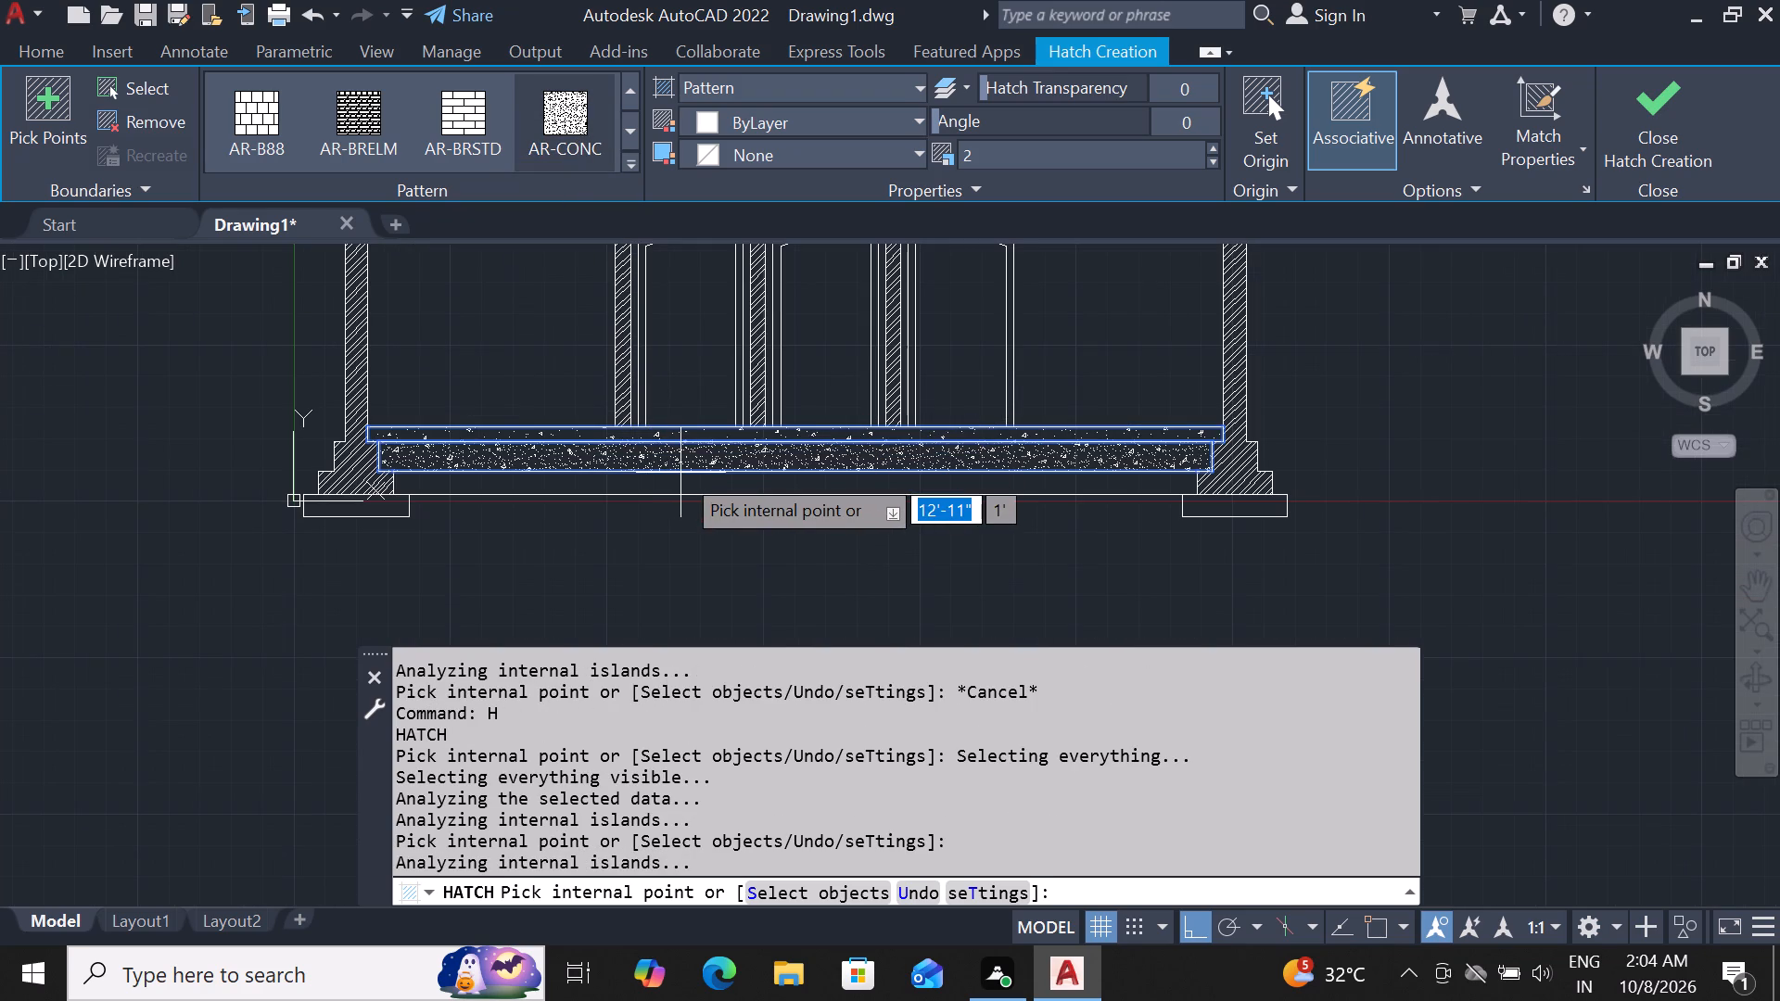
{"action": "scroll", "coordinate": [676, 459], "scroll_direction": "down", "scroll_amount": 2}
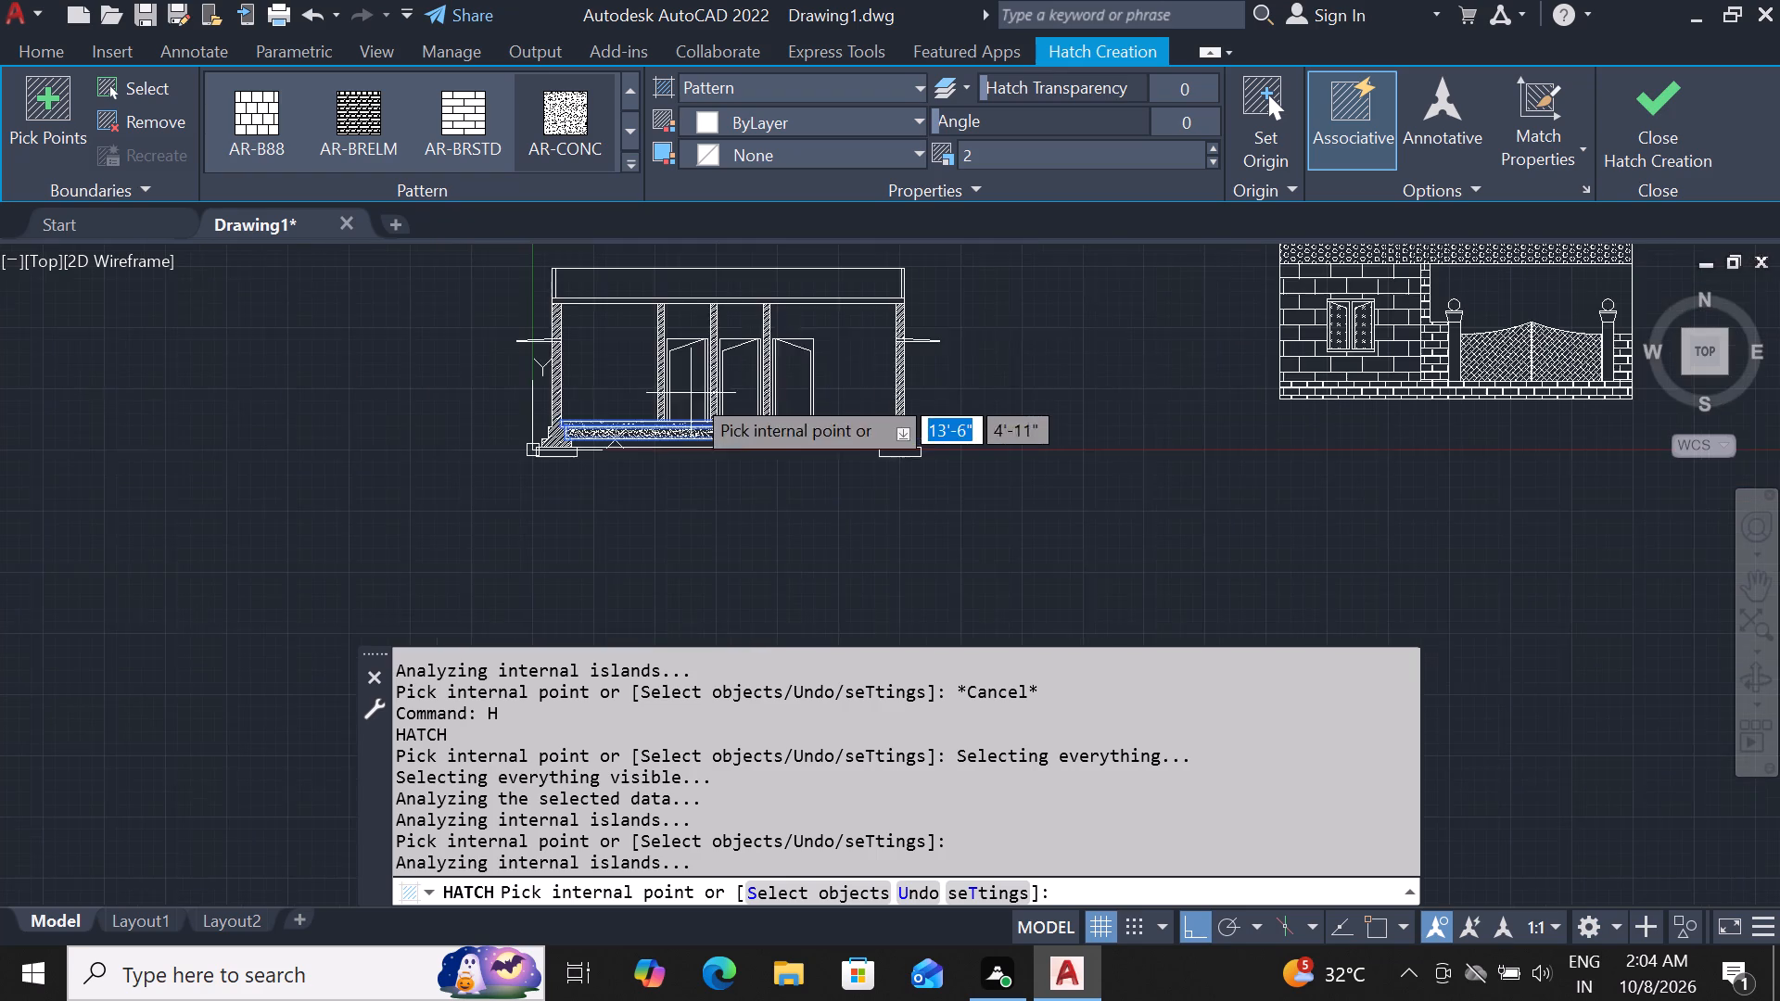
{"action": "scroll", "coordinate": [710, 293], "scroll_direction": "up", "scroll_amount": 5}
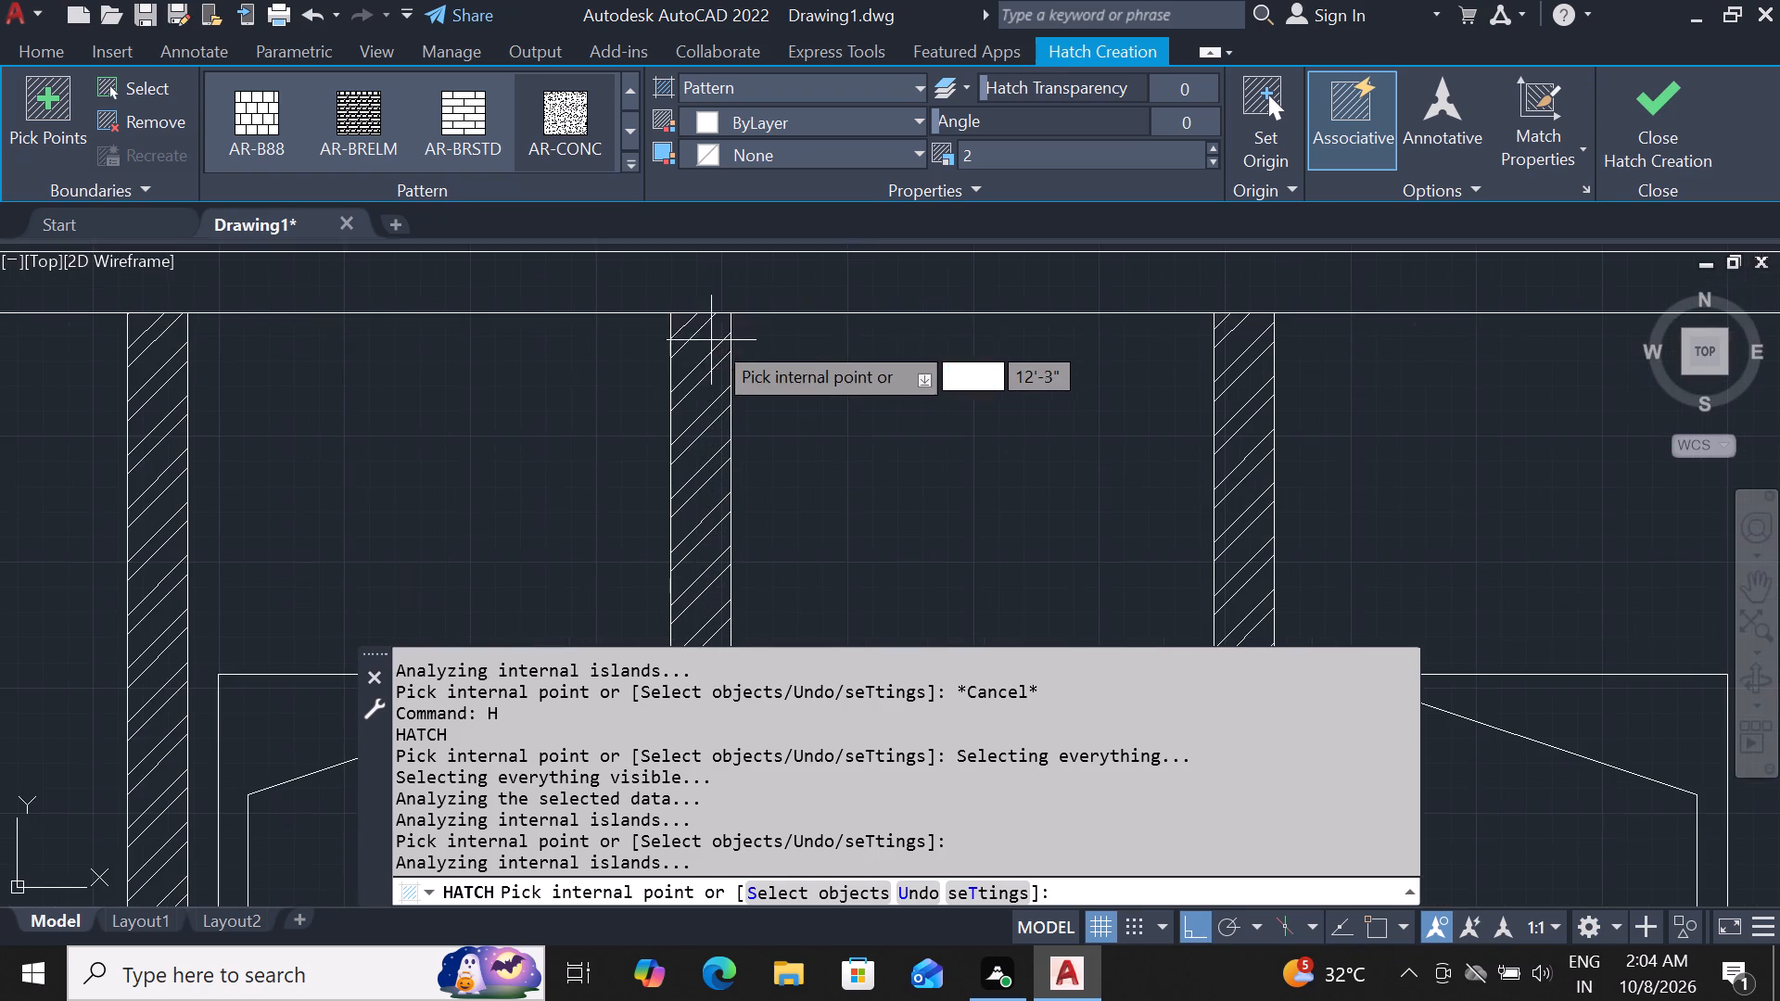
{"action": "left_click", "coordinate": [745, 284]}
{"action": "scroll", "coordinate": [717, 374], "scroll_direction": "down", "scroll_amount": 4}
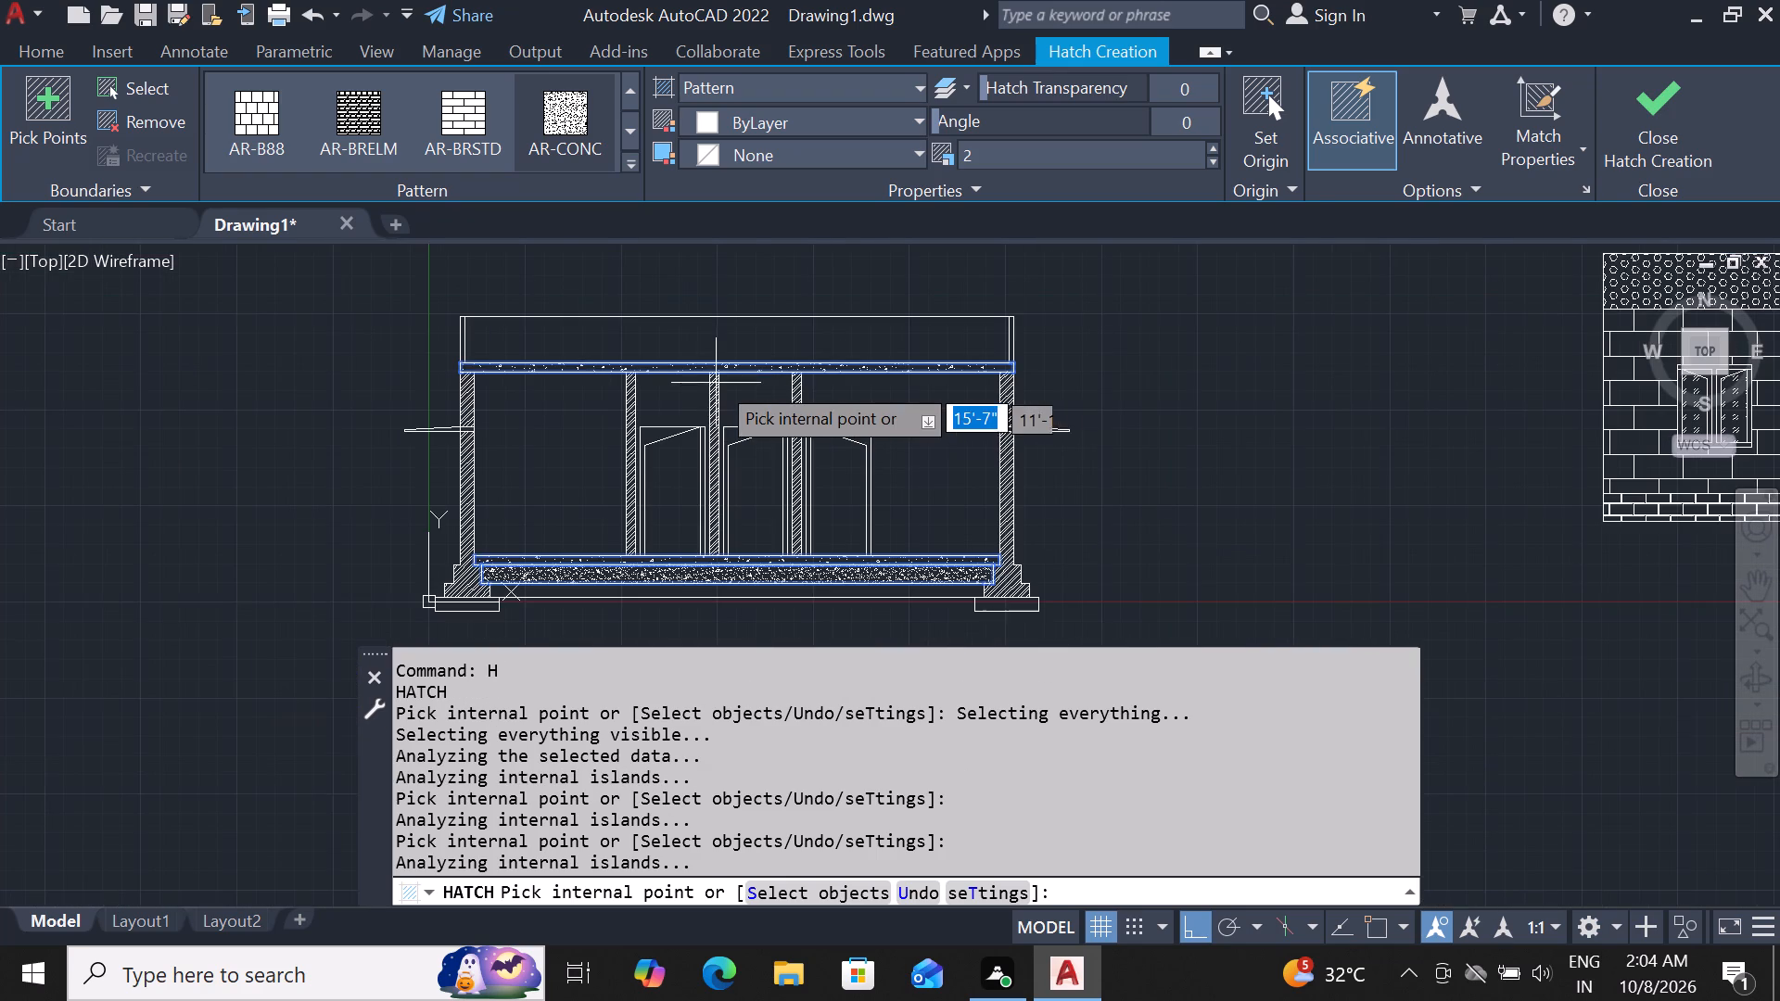
{"action": "key", "text": "Escape"}
{"action": "scroll", "coordinate": [759, 544], "scroll_direction": "up", "scroll_amount": 1}
{"action": "scroll", "coordinate": [759, 544], "scroll_direction": "down", "scroll_amount": 1}
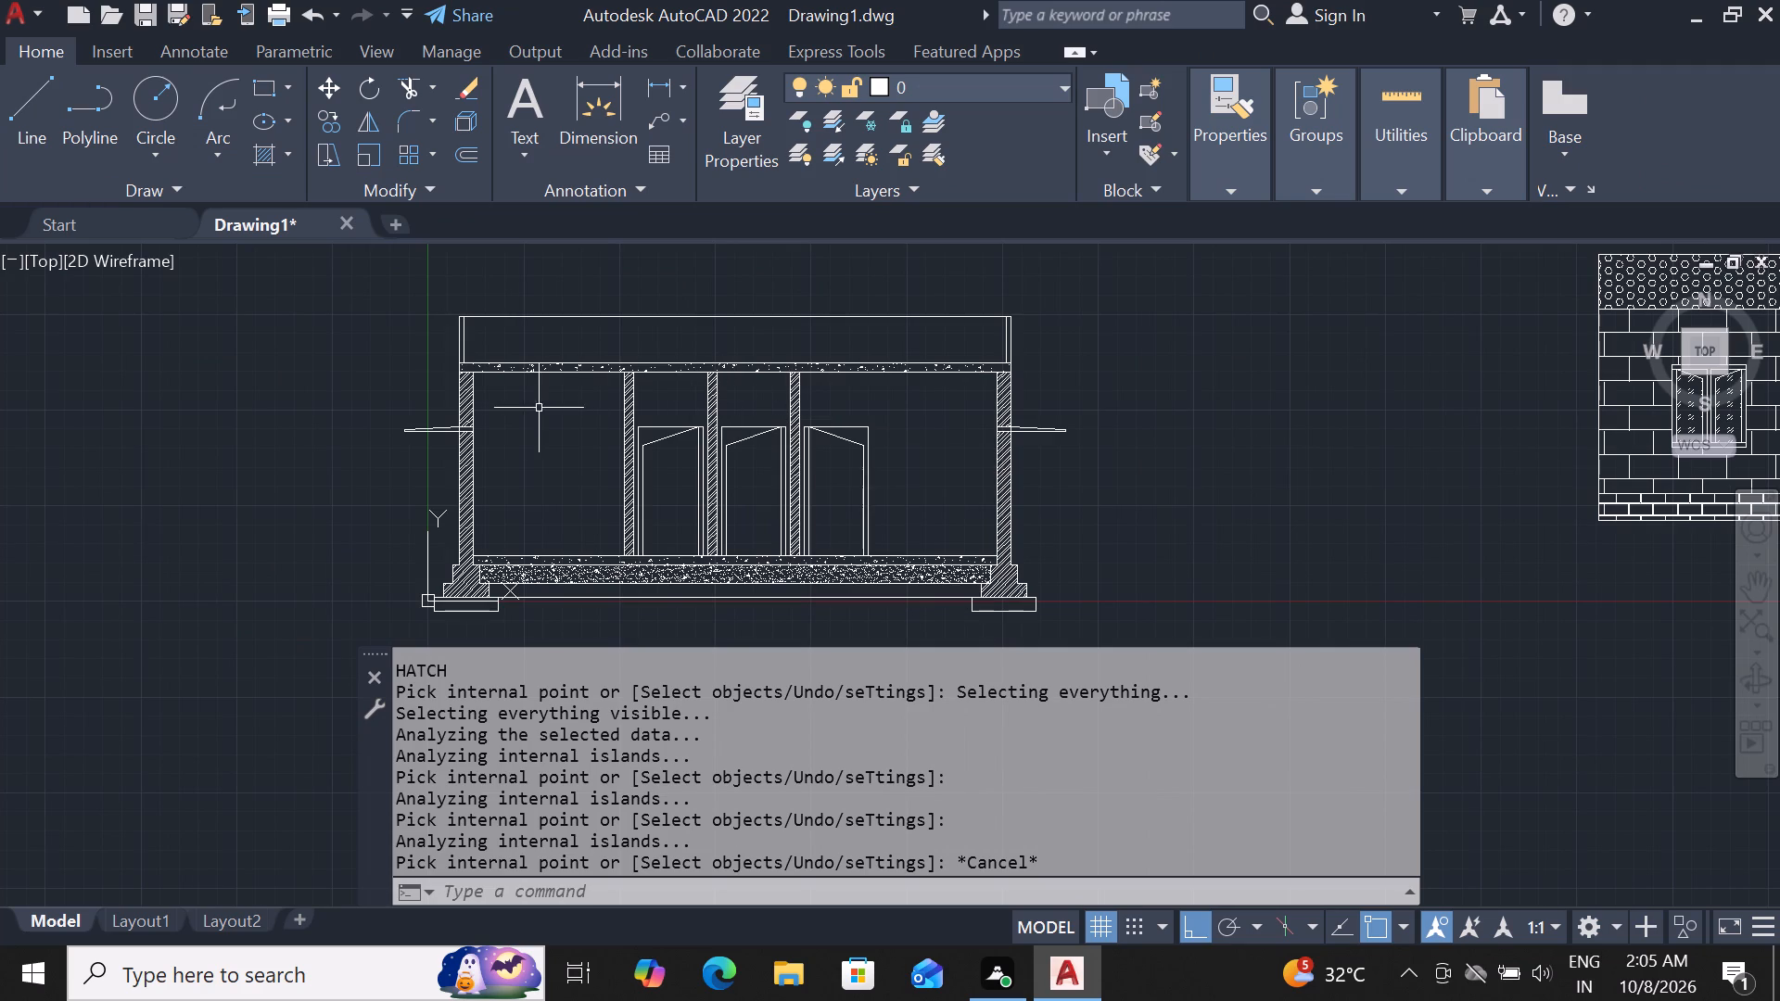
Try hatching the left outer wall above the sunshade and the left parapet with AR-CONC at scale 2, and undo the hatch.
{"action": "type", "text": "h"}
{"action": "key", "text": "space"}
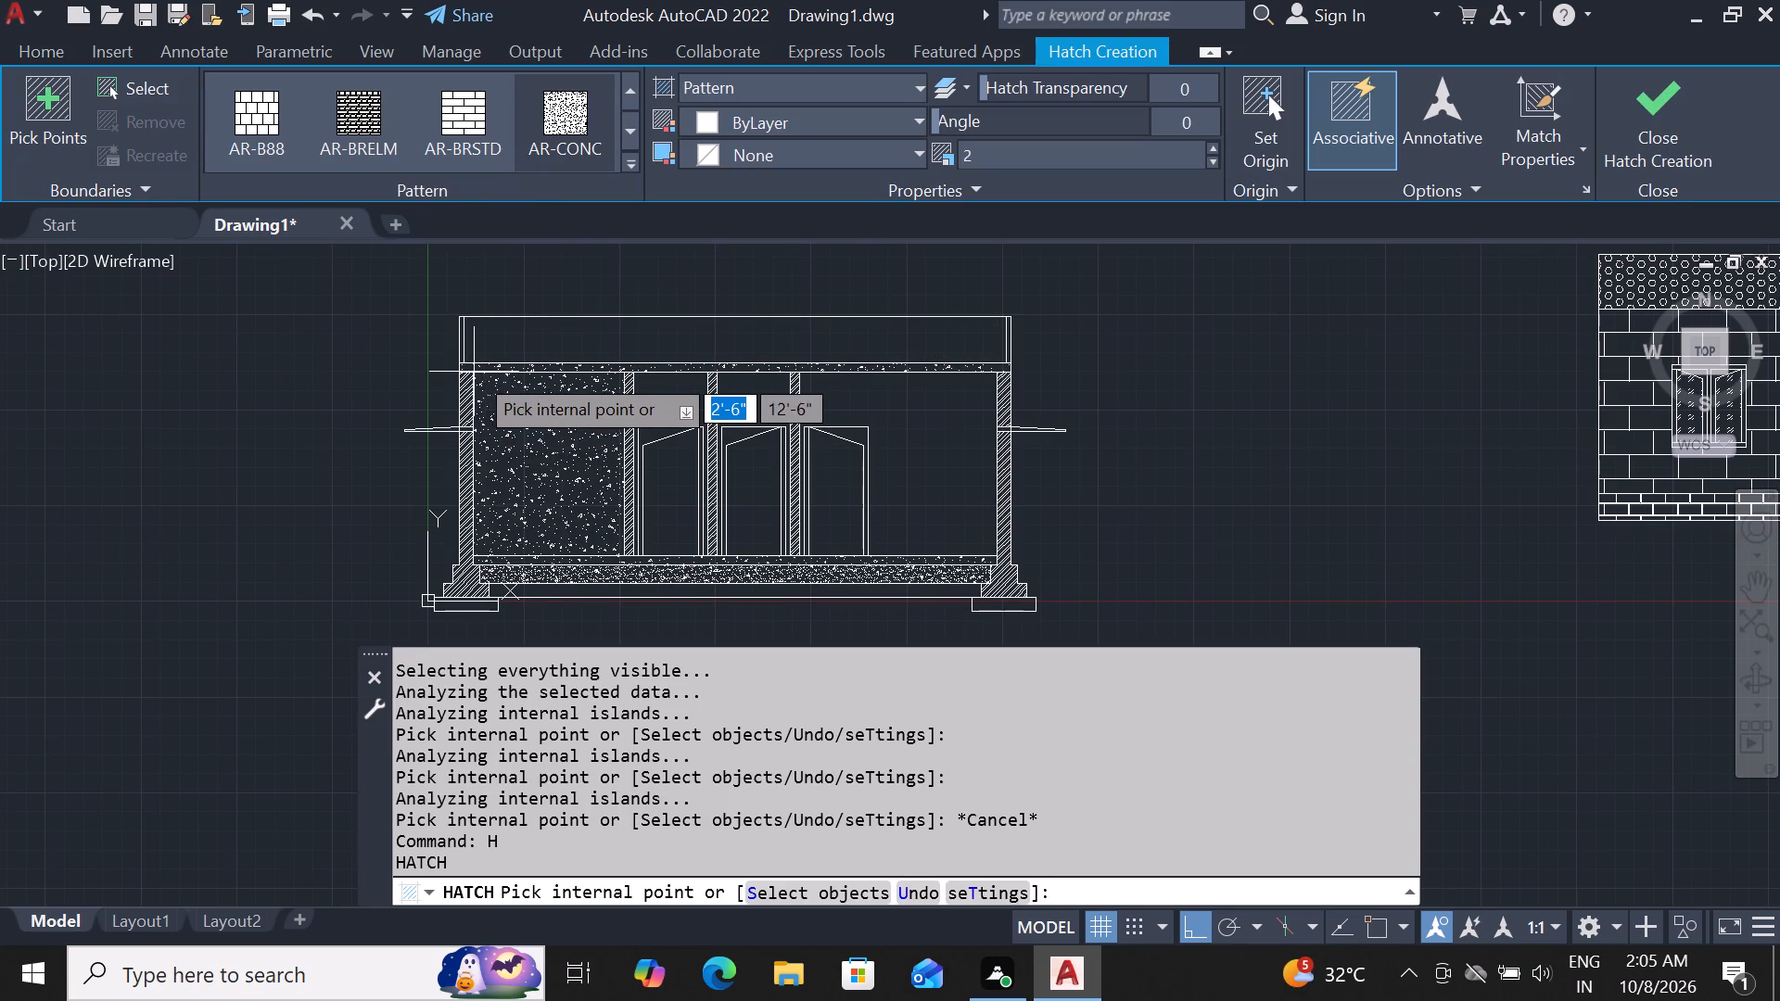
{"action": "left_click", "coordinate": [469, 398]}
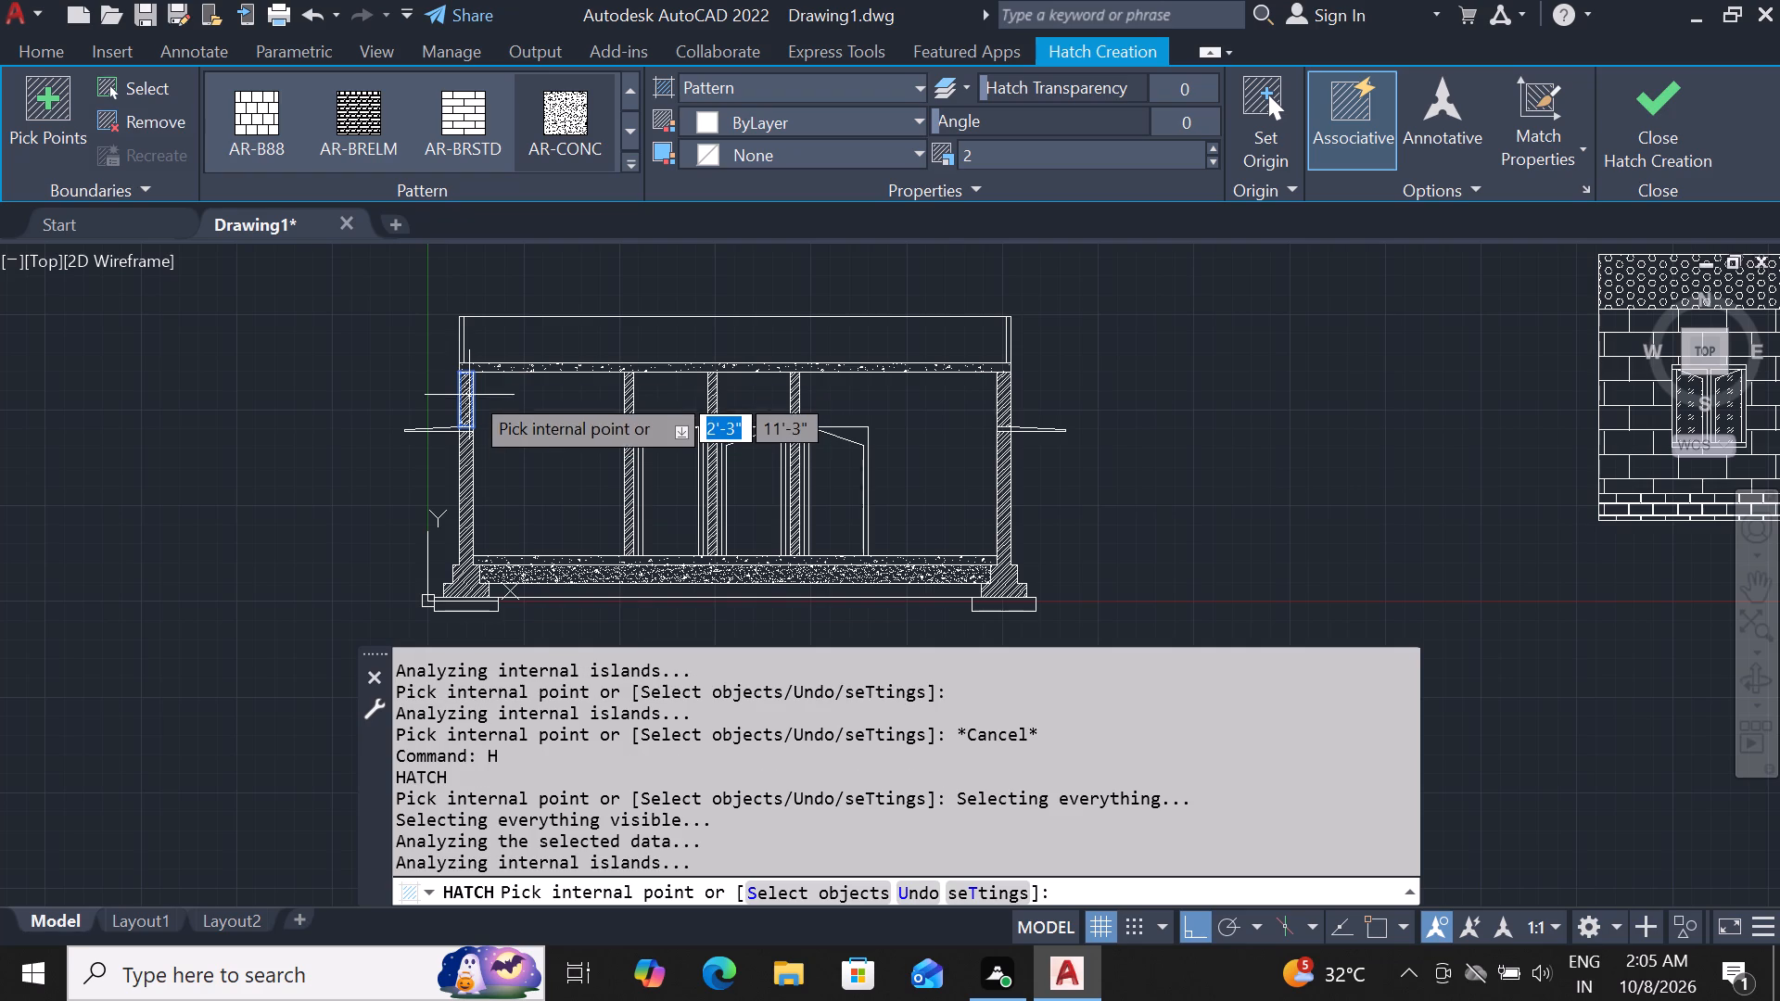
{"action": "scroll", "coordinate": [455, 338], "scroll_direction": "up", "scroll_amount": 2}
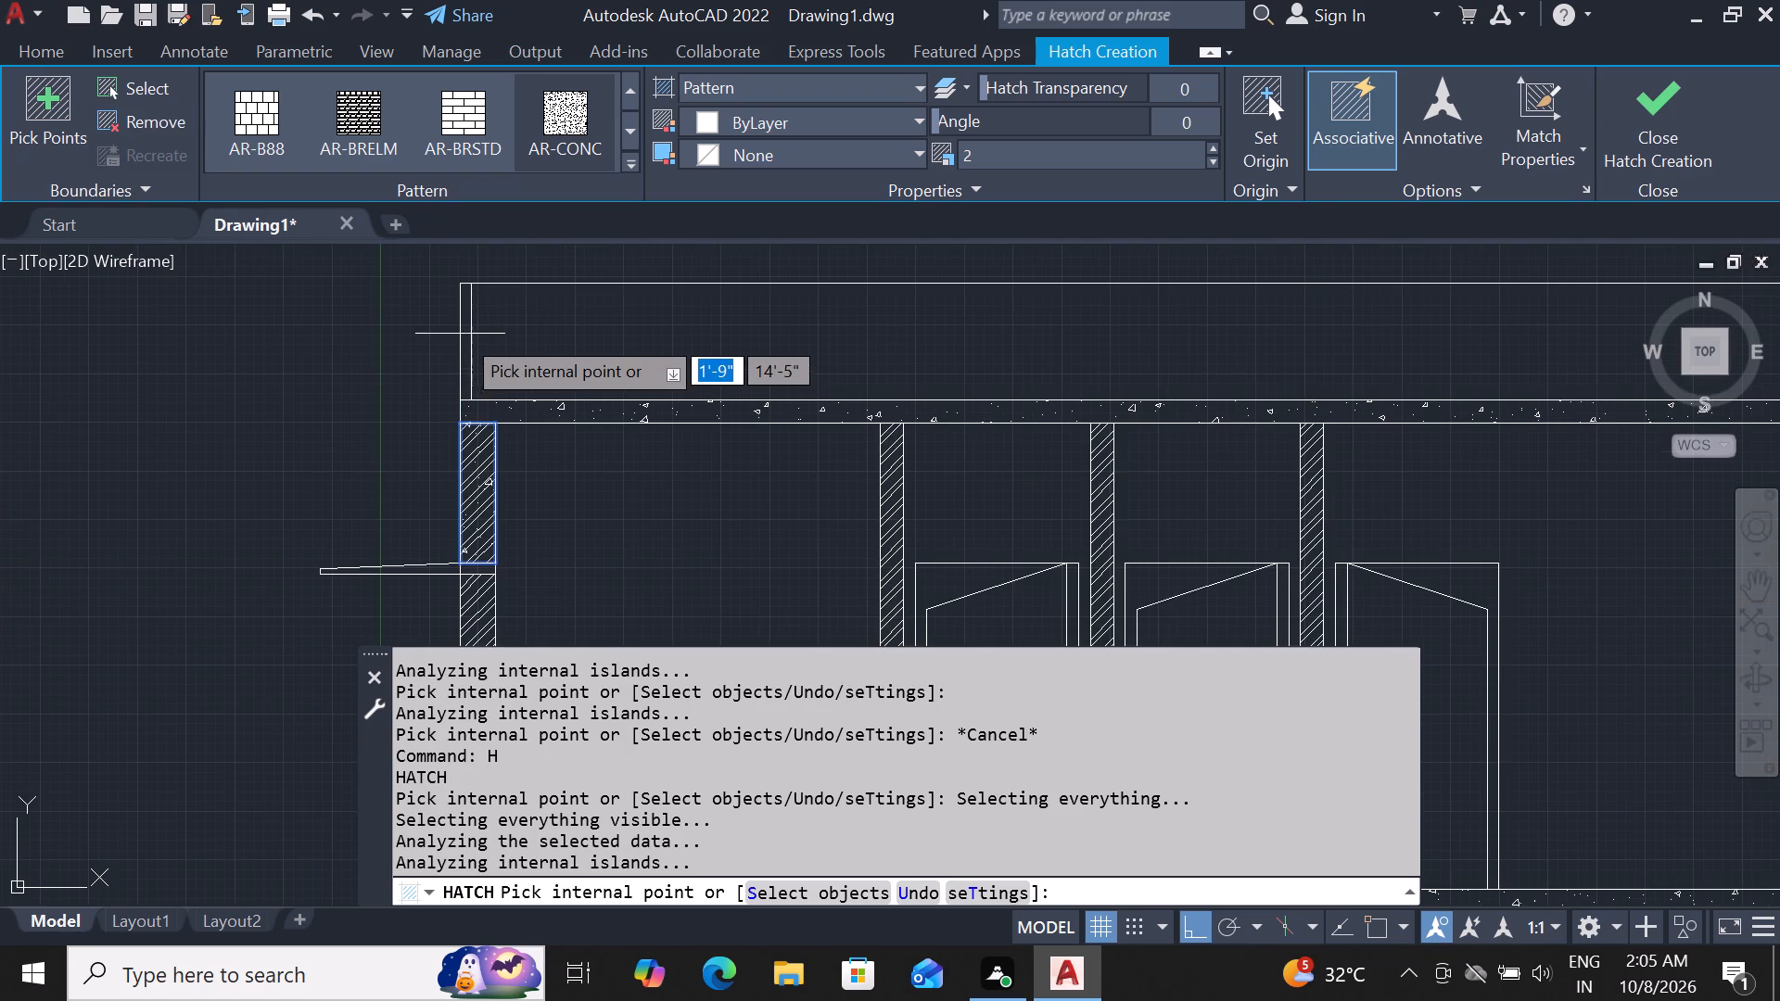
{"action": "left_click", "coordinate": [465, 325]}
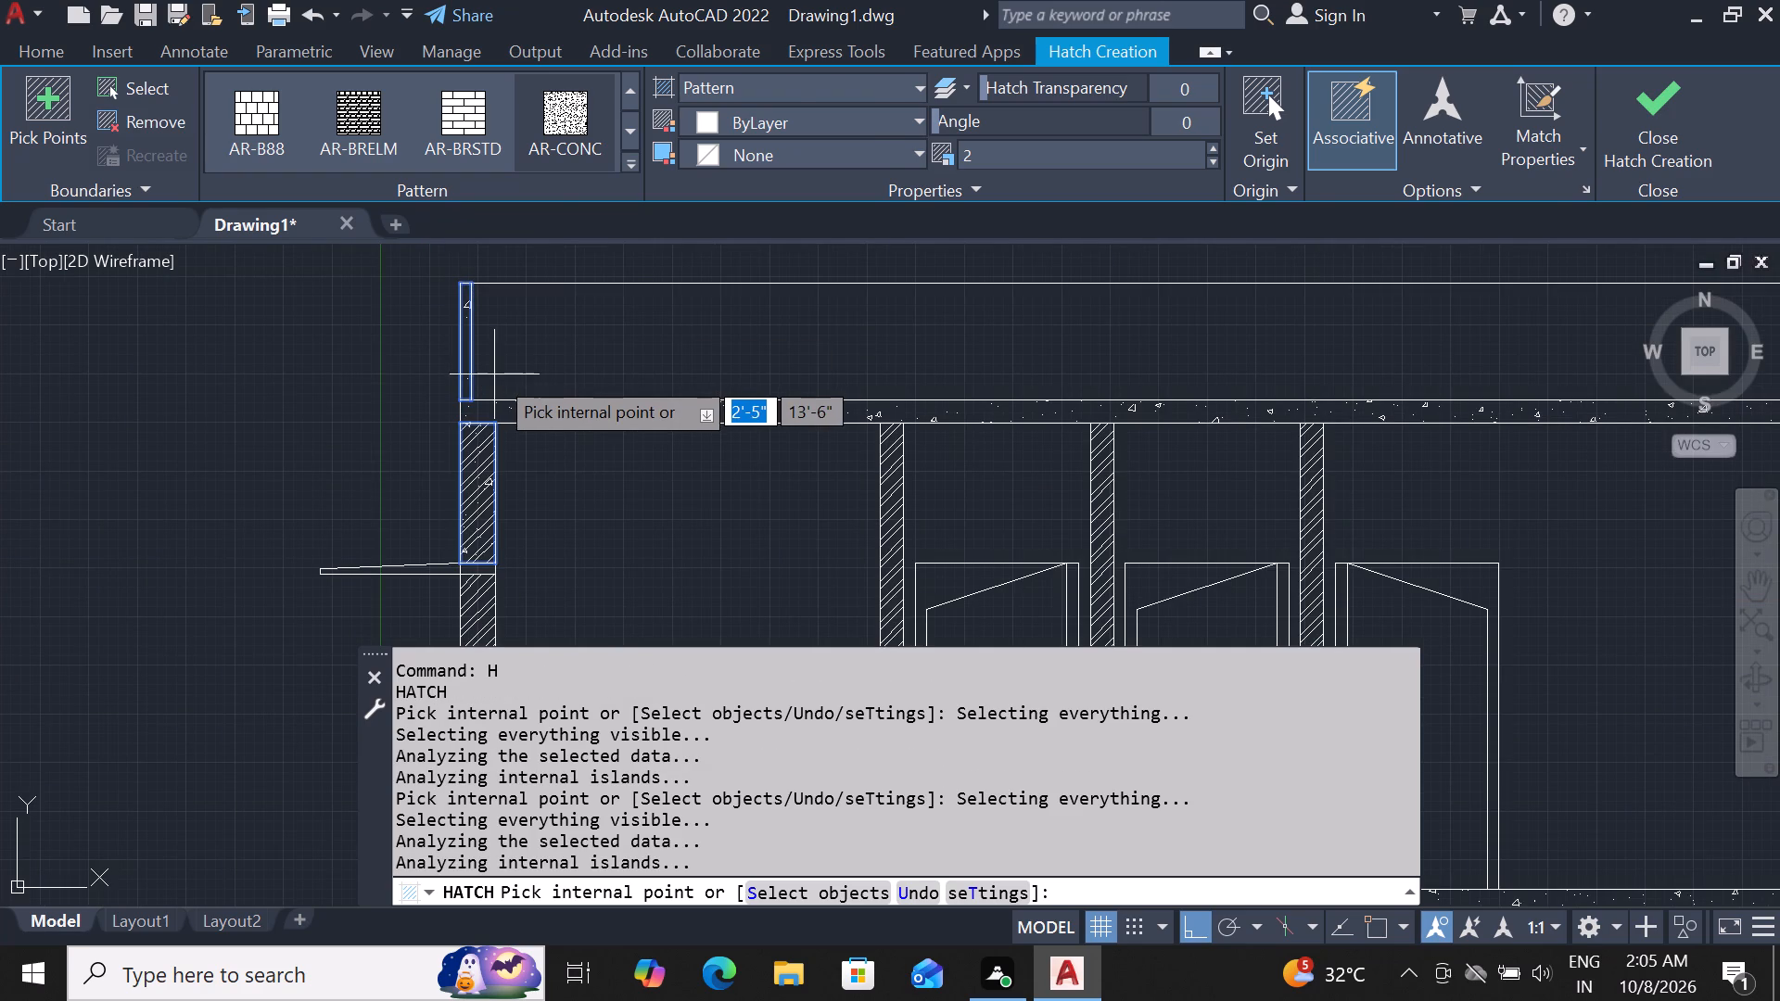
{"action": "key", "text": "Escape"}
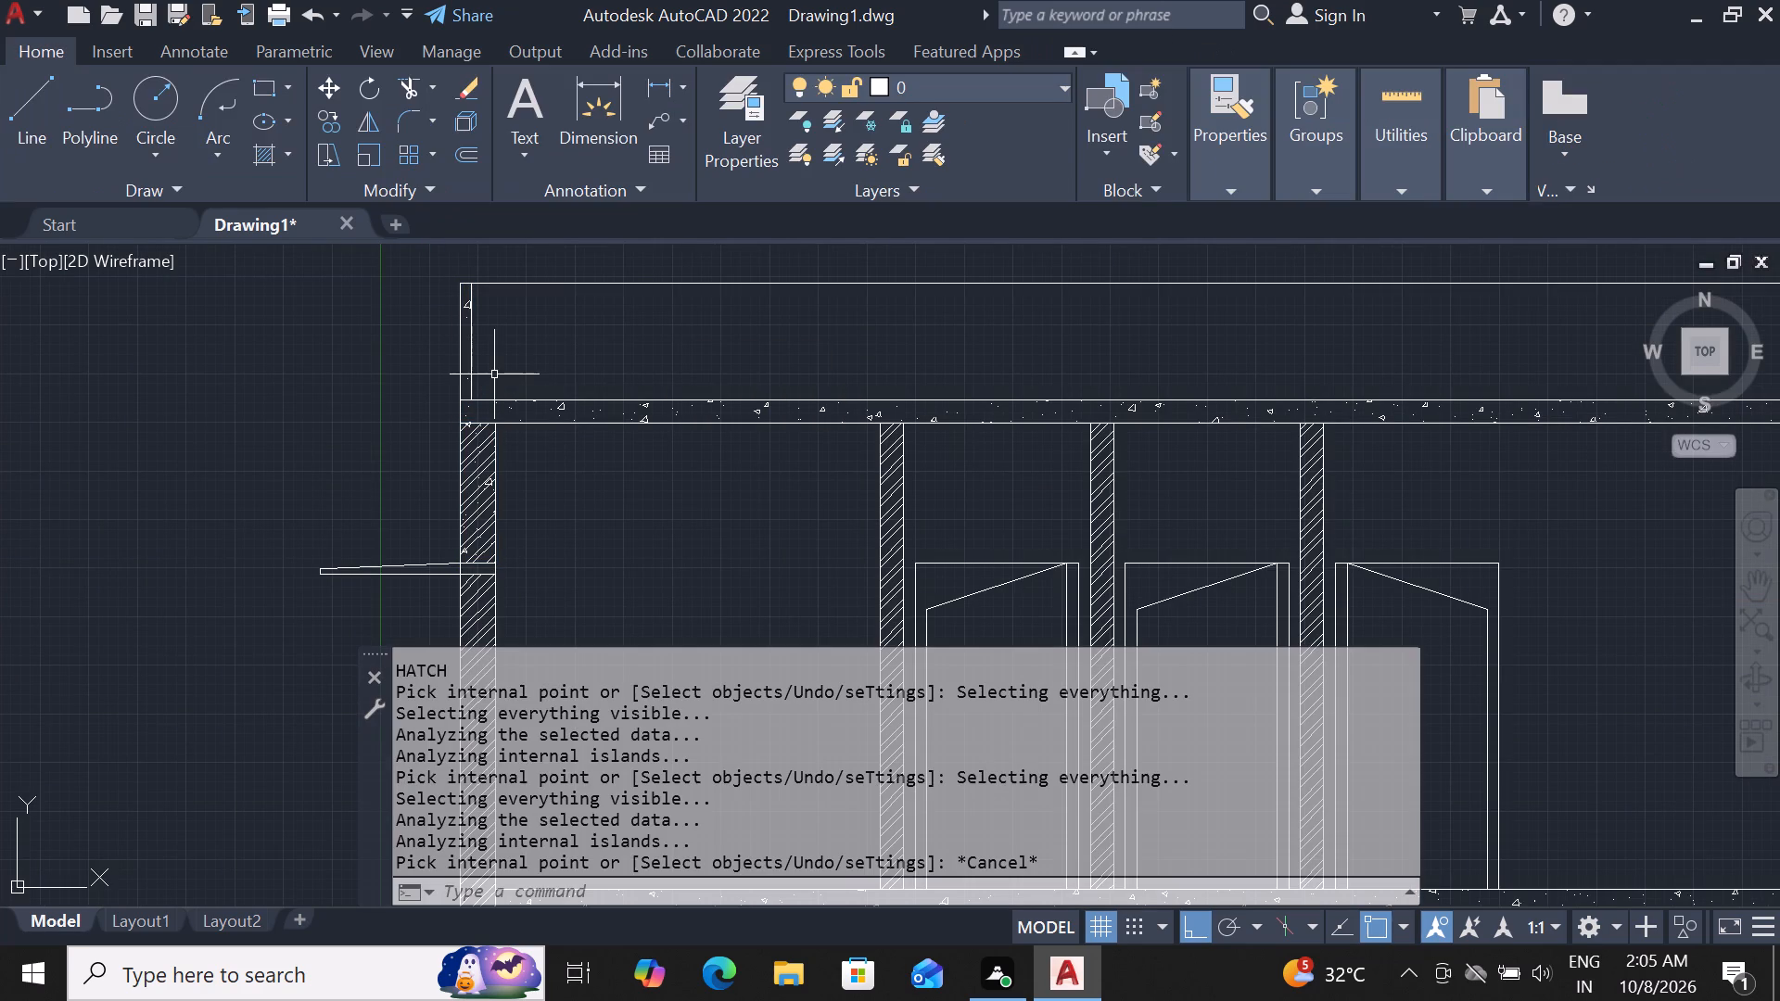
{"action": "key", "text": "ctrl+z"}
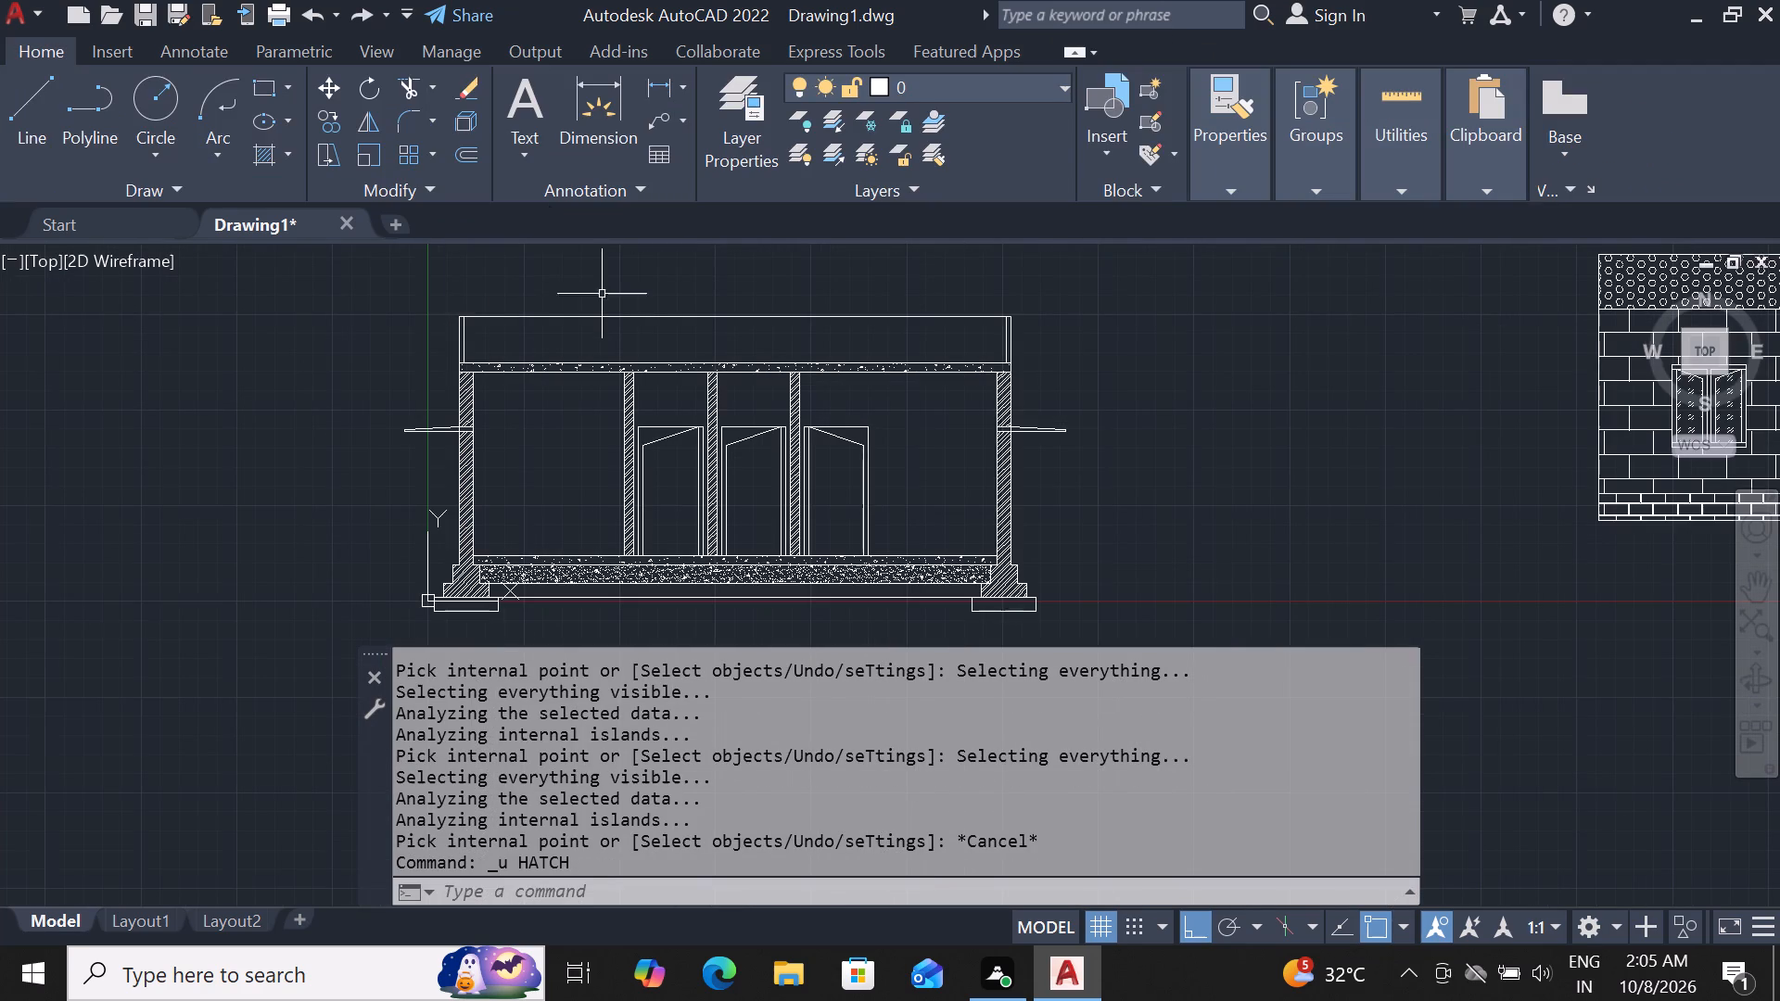
Start a new hatch with the diagonal-line GOST_GROUND pattern for the section's parapet.
{"action": "type", "text": "h"}
{"action": "key", "text": "space"}
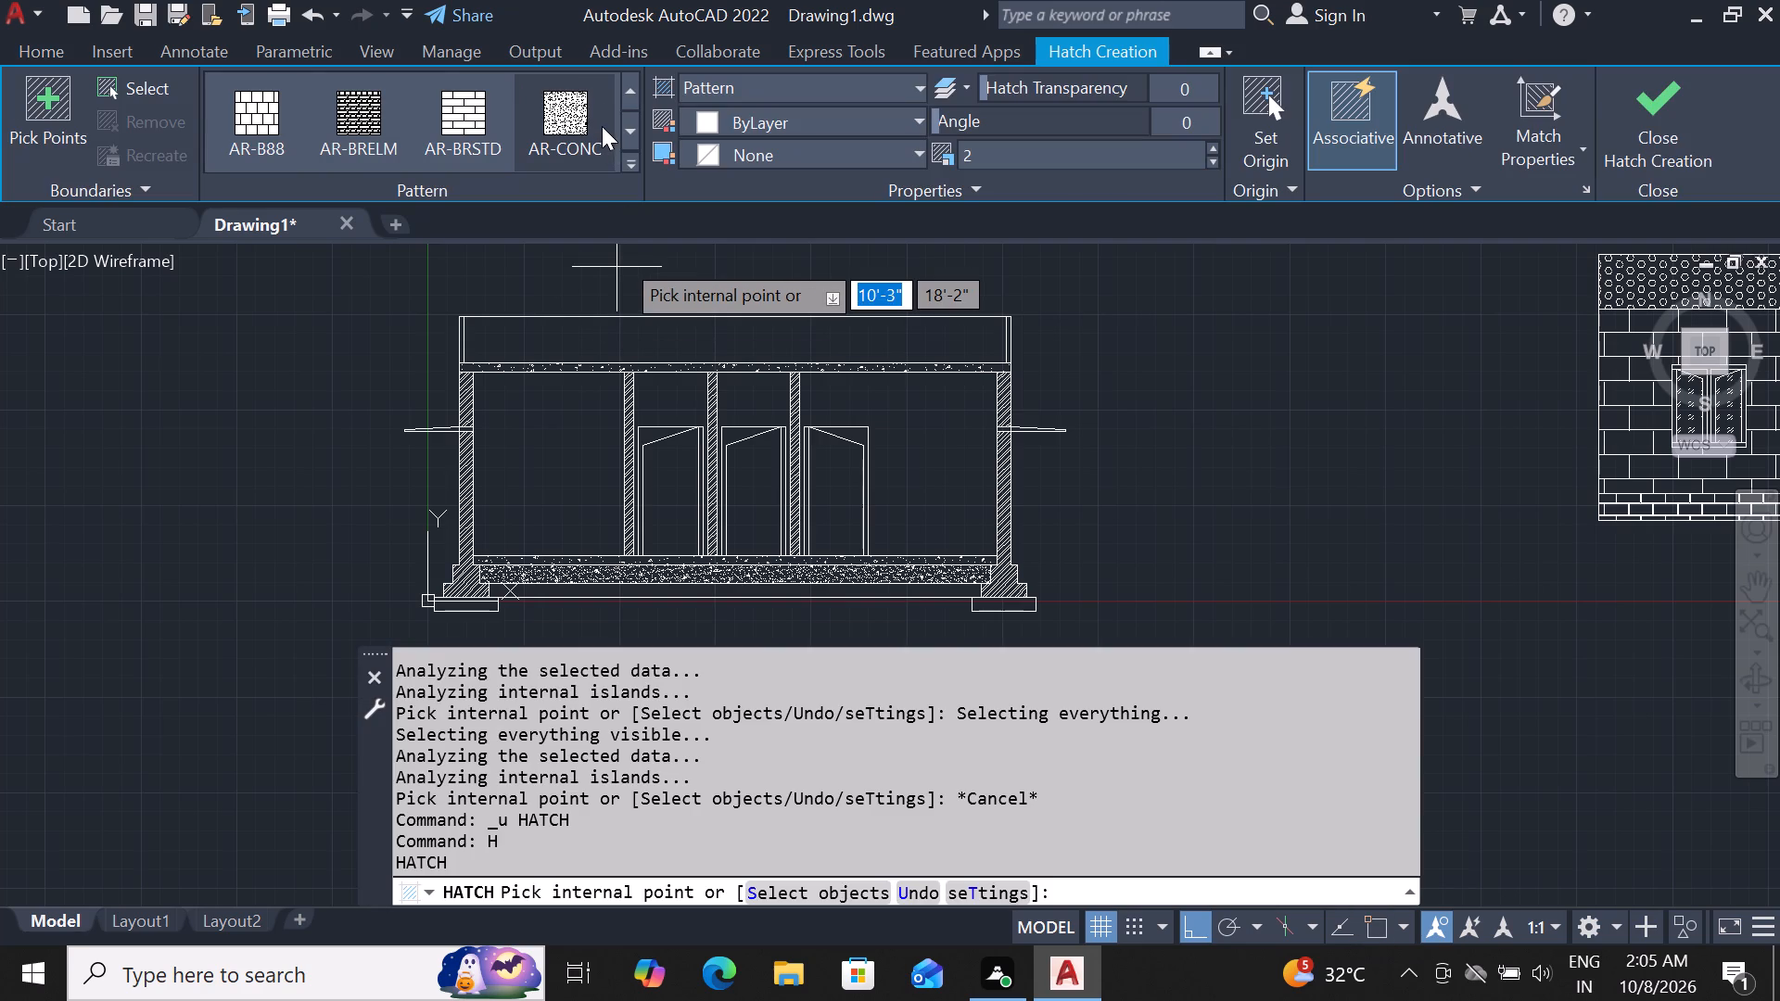
{"action": "left_click", "coordinate": [629, 127]}
{"action": "left_click", "coordinate": [629, 127]}
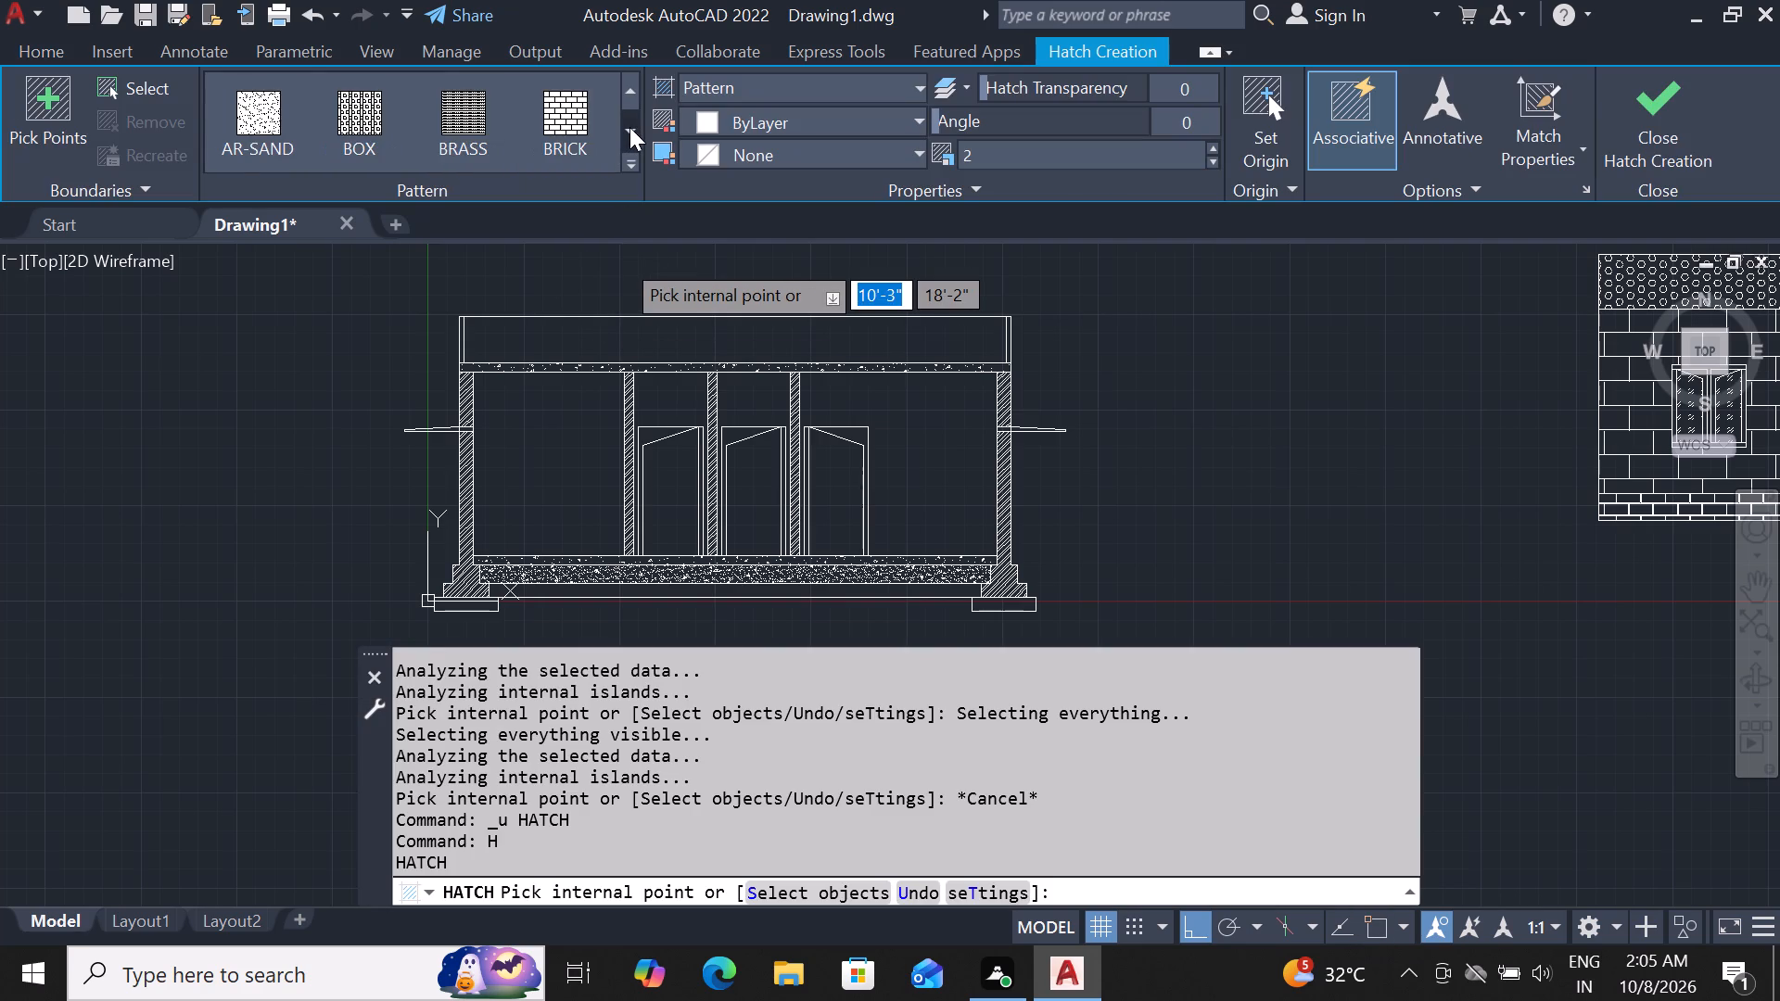
{"action": "left_click", "coordinate": [629, 127]}
{"action": "left_click", "coordinate": [629, 127]}
{"action": "left_click", "coordinate": [629, 127]}
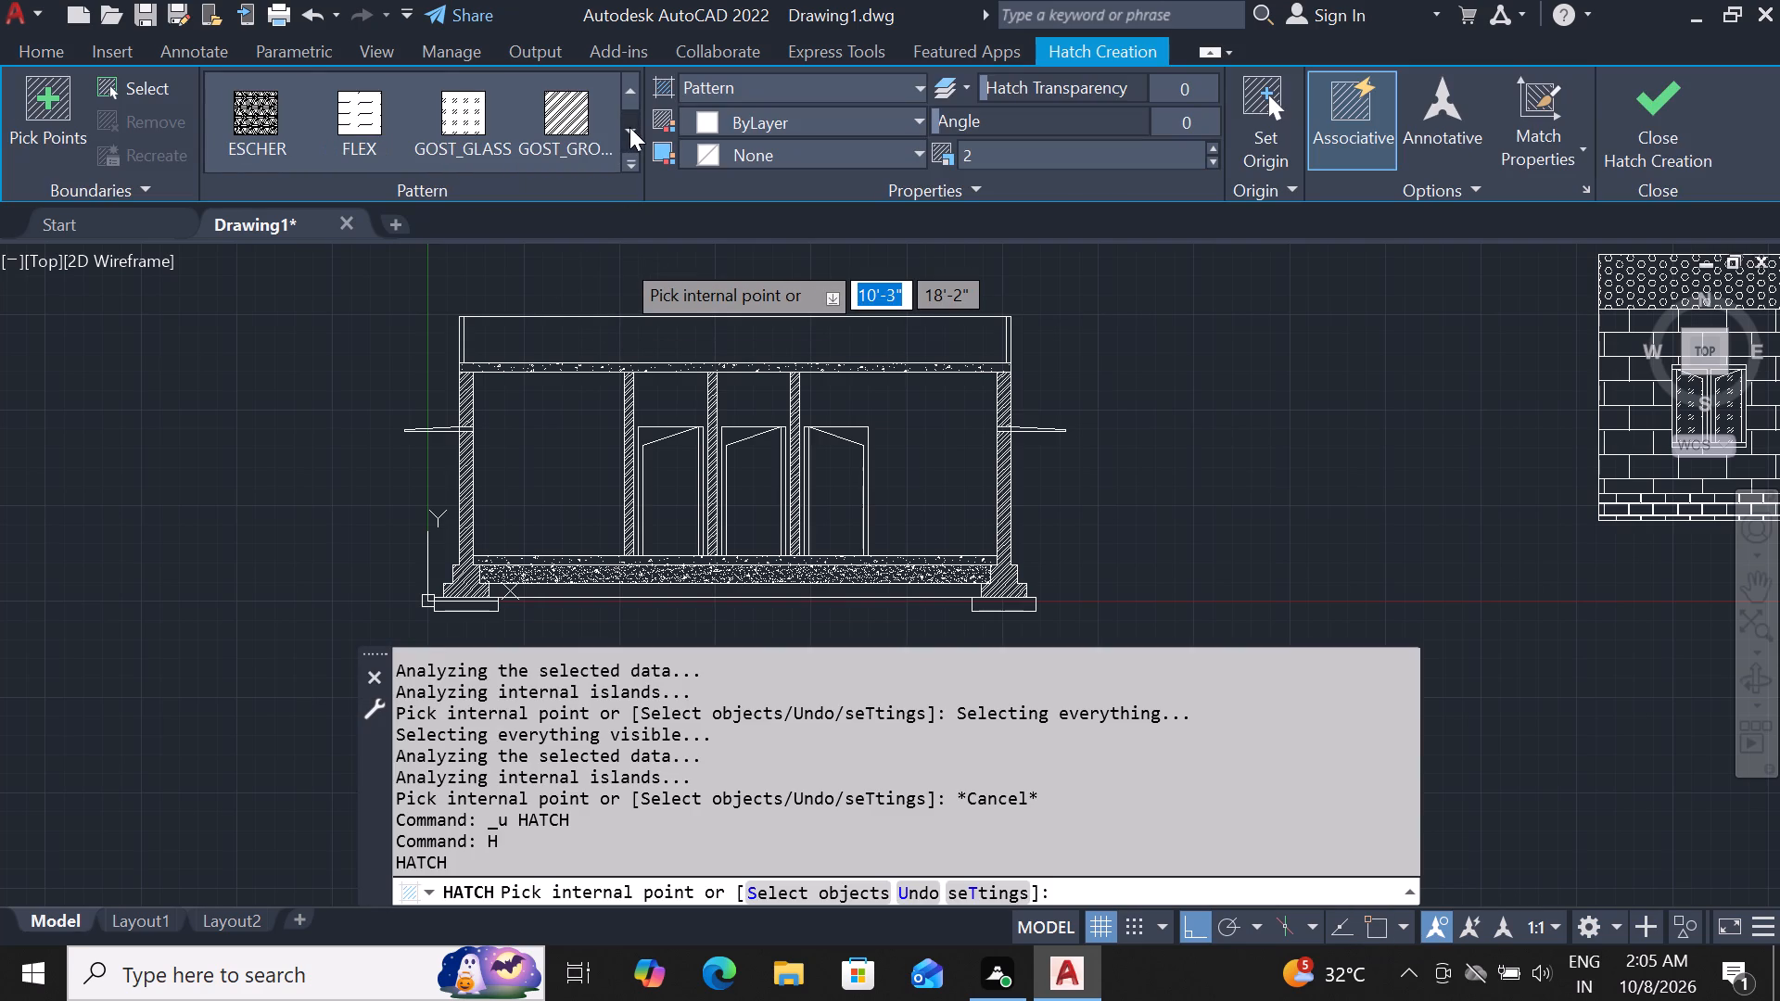
{"action": "left_click", "coordinate": [629, 127]}
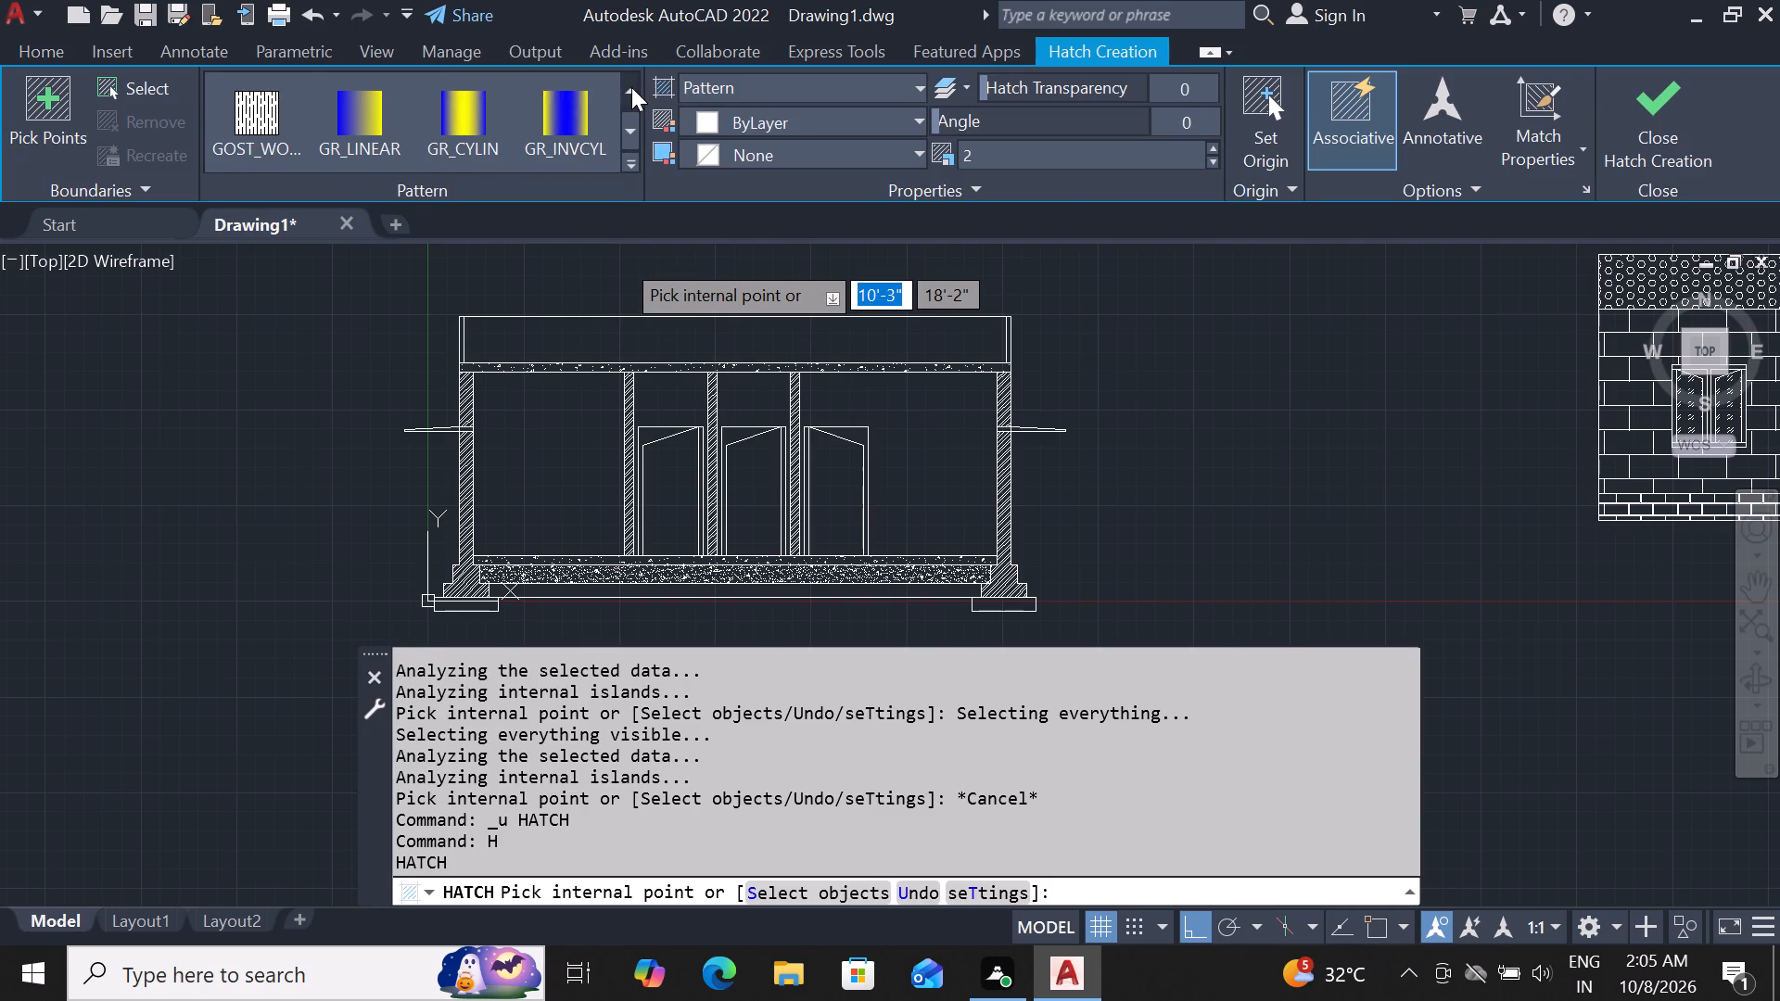
{"action": "left_click", "coordinate": [631, 87]}
{"action": "left_click", "coordinate": [584, 117]}
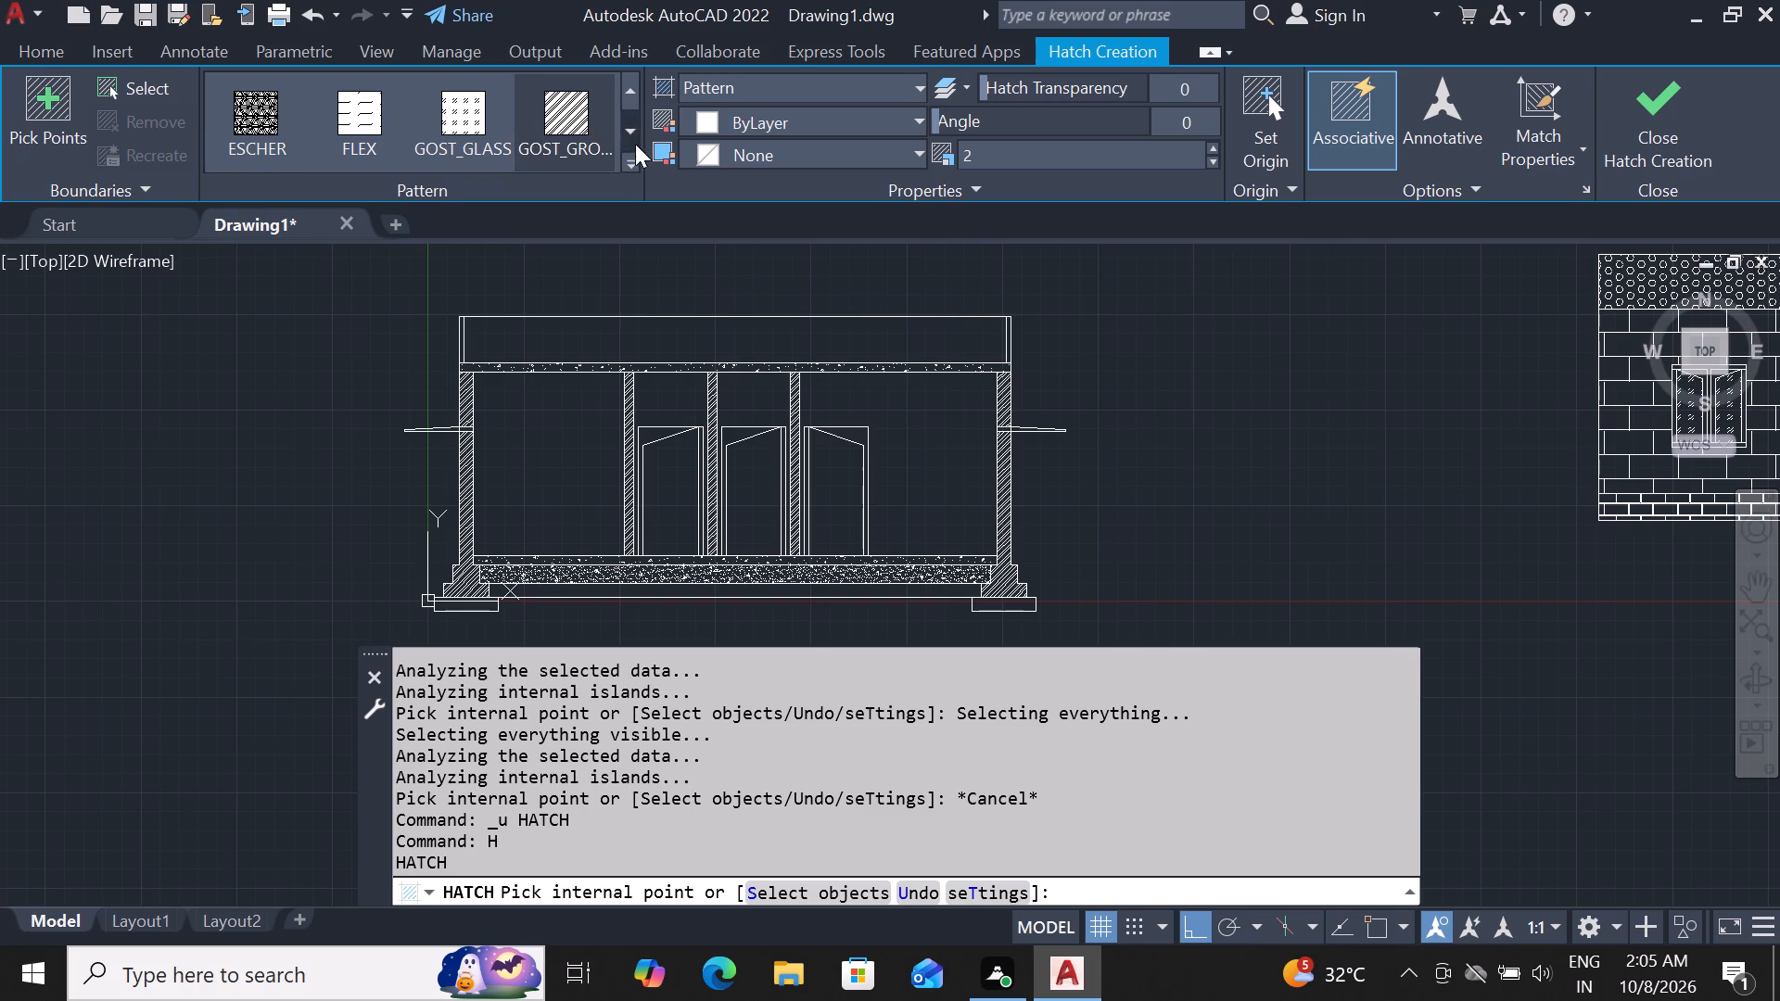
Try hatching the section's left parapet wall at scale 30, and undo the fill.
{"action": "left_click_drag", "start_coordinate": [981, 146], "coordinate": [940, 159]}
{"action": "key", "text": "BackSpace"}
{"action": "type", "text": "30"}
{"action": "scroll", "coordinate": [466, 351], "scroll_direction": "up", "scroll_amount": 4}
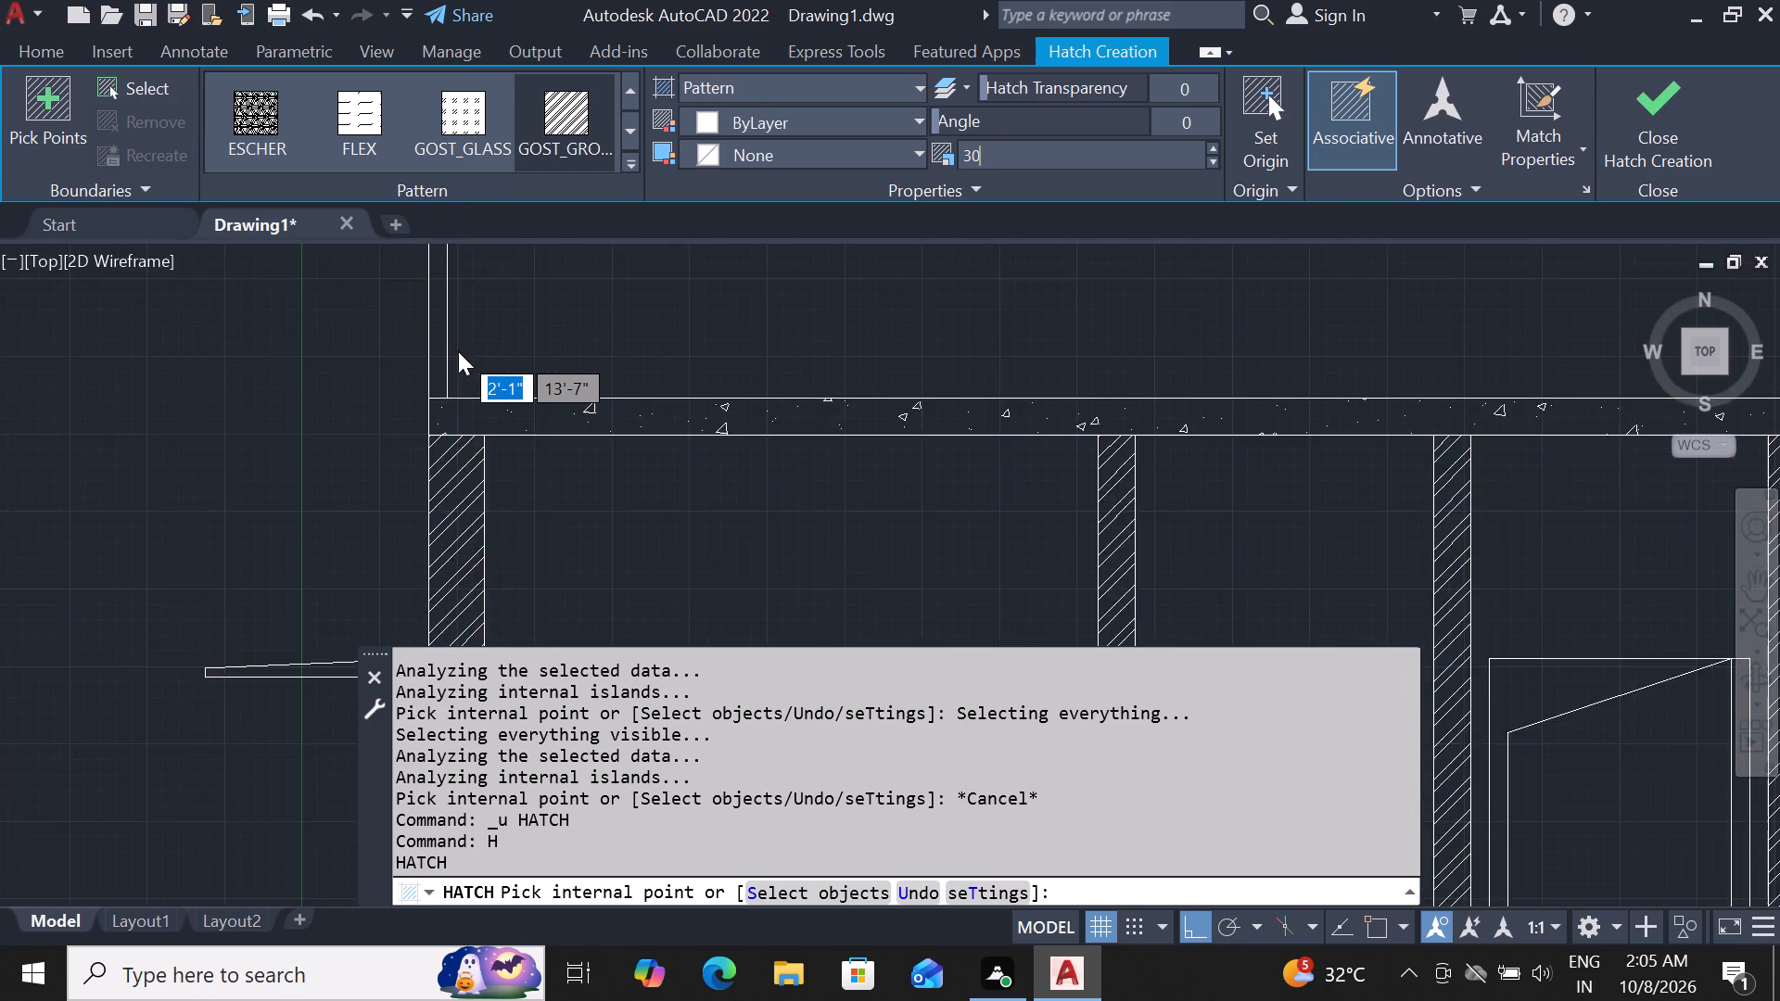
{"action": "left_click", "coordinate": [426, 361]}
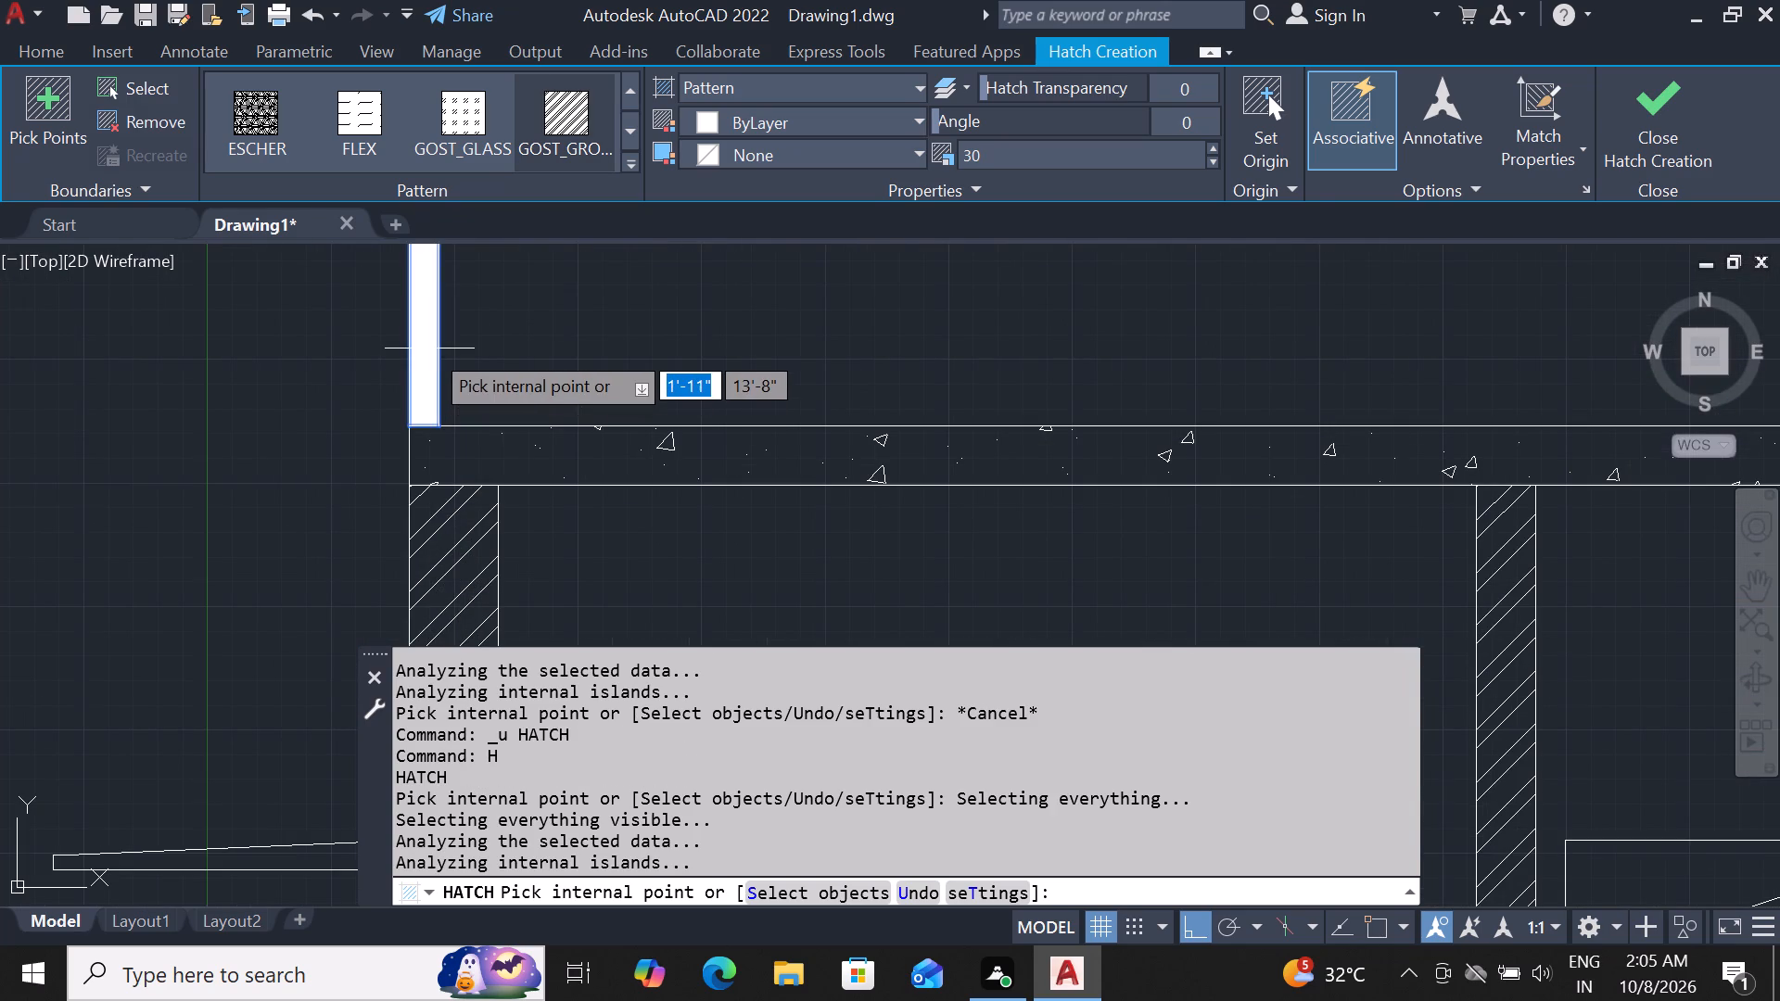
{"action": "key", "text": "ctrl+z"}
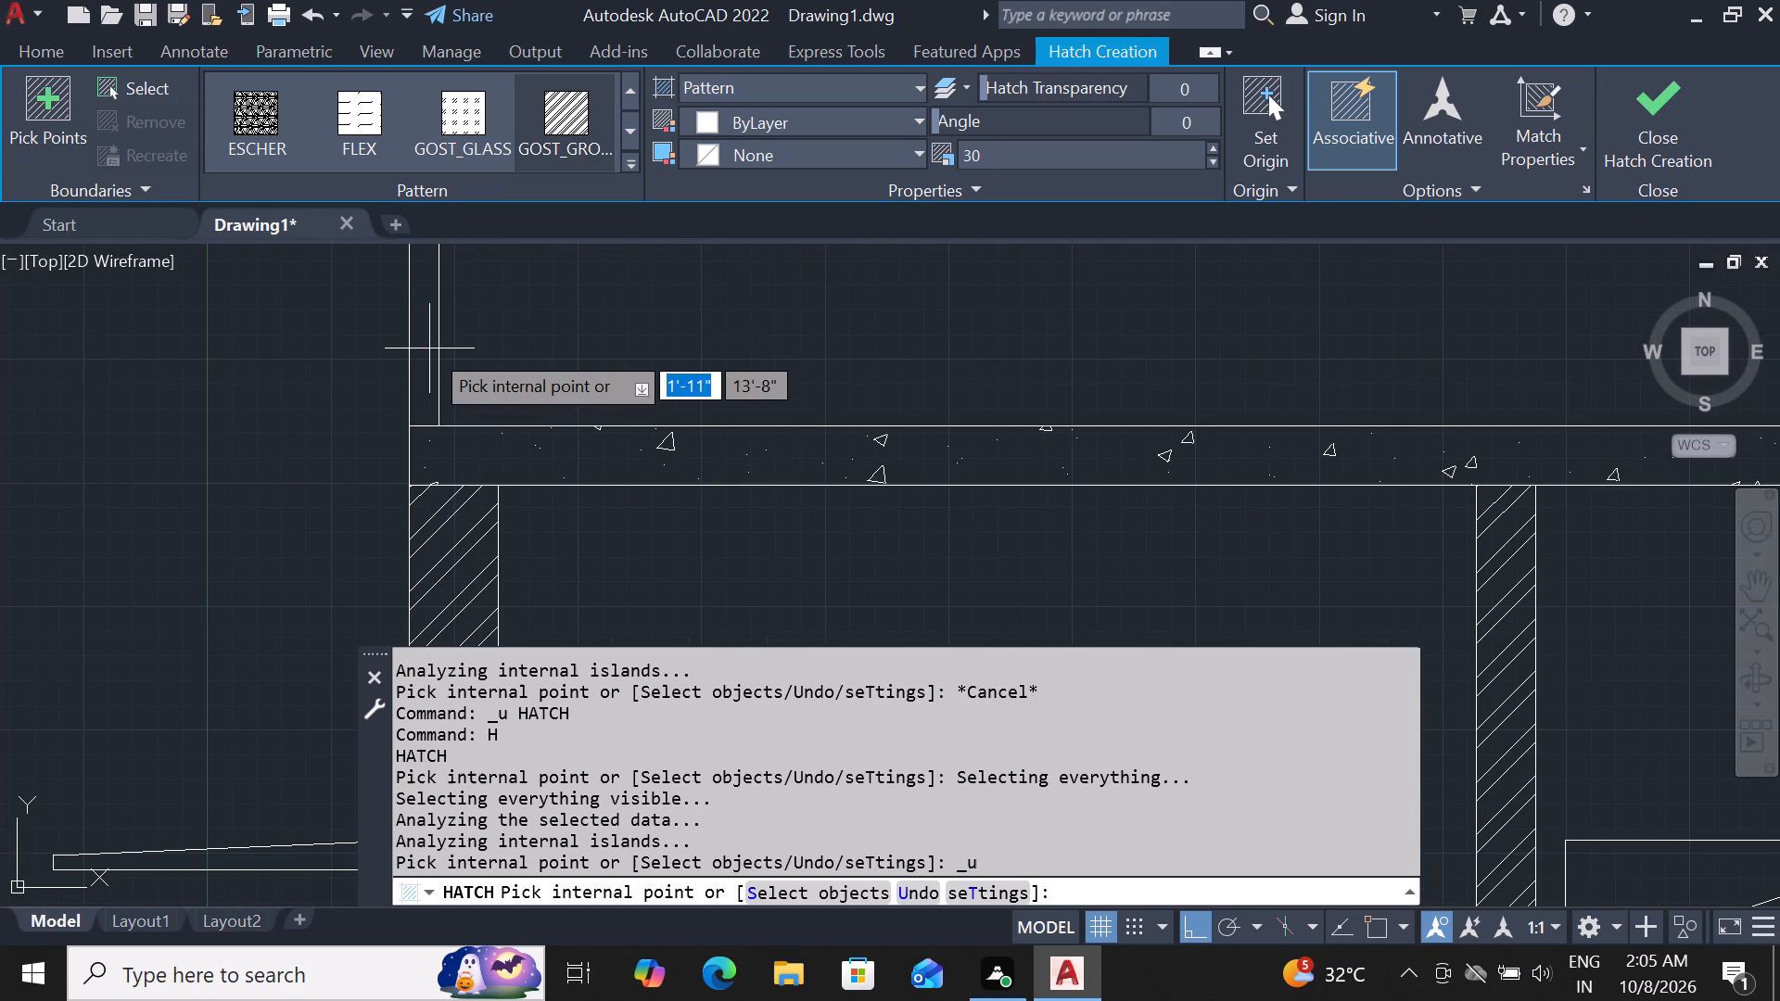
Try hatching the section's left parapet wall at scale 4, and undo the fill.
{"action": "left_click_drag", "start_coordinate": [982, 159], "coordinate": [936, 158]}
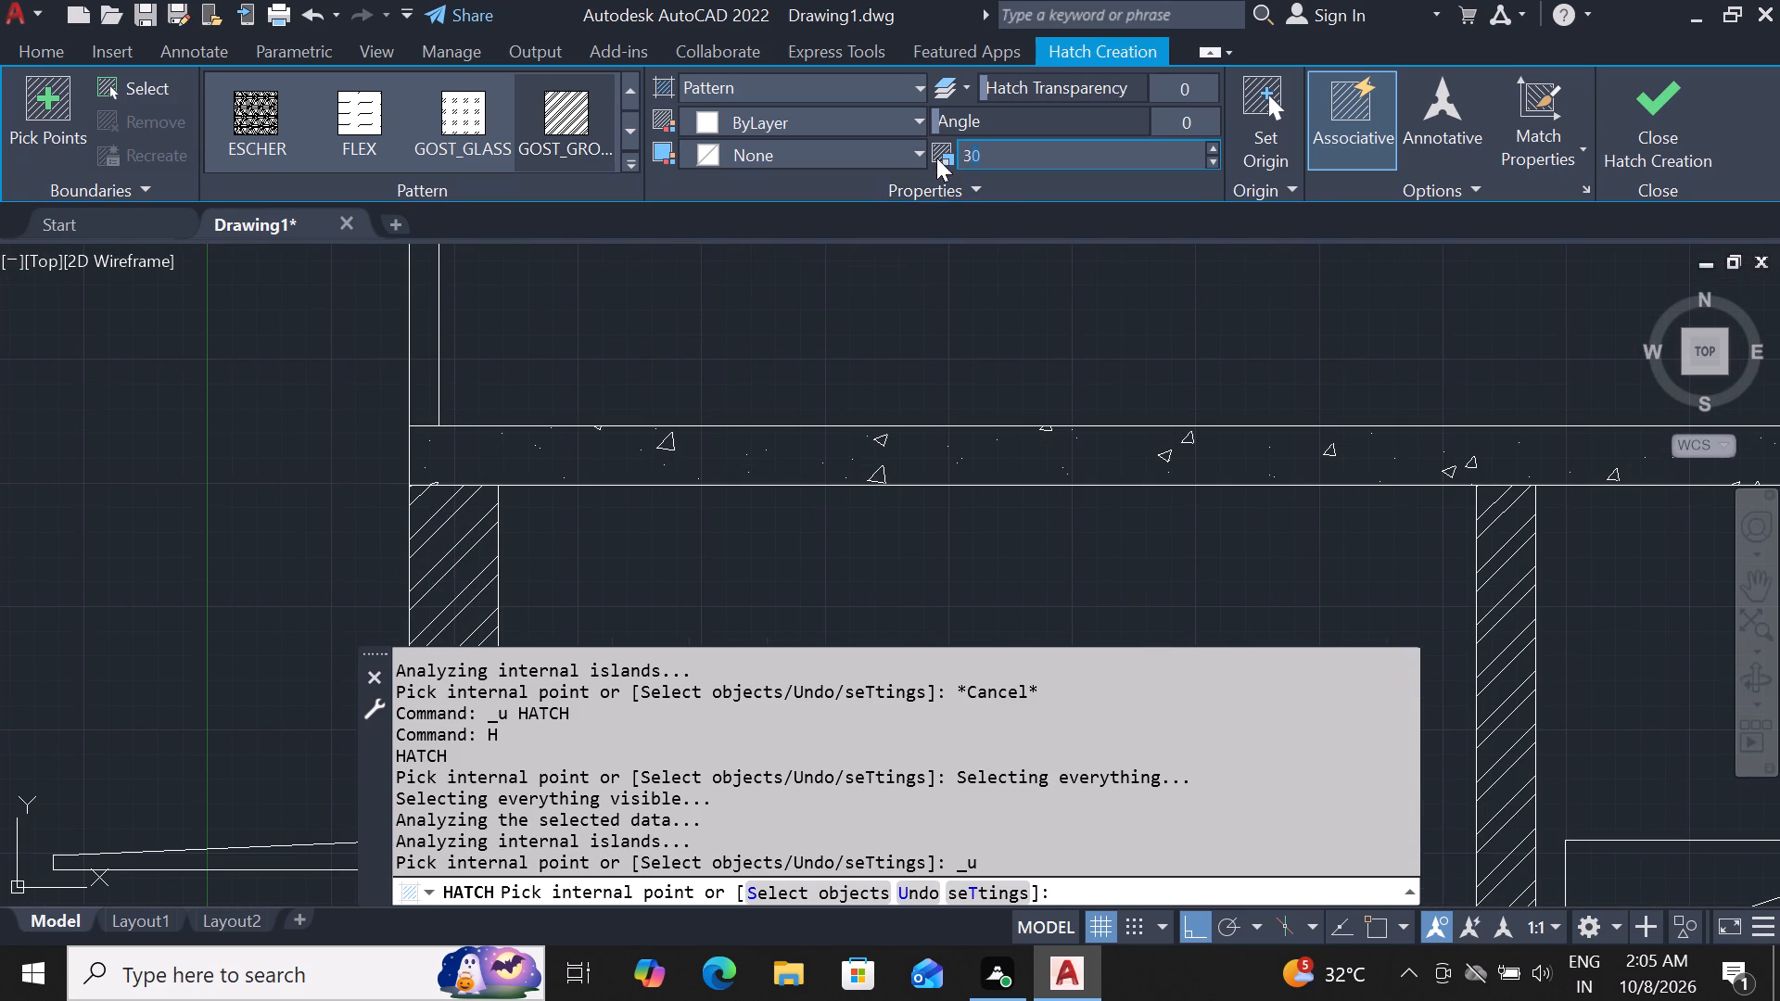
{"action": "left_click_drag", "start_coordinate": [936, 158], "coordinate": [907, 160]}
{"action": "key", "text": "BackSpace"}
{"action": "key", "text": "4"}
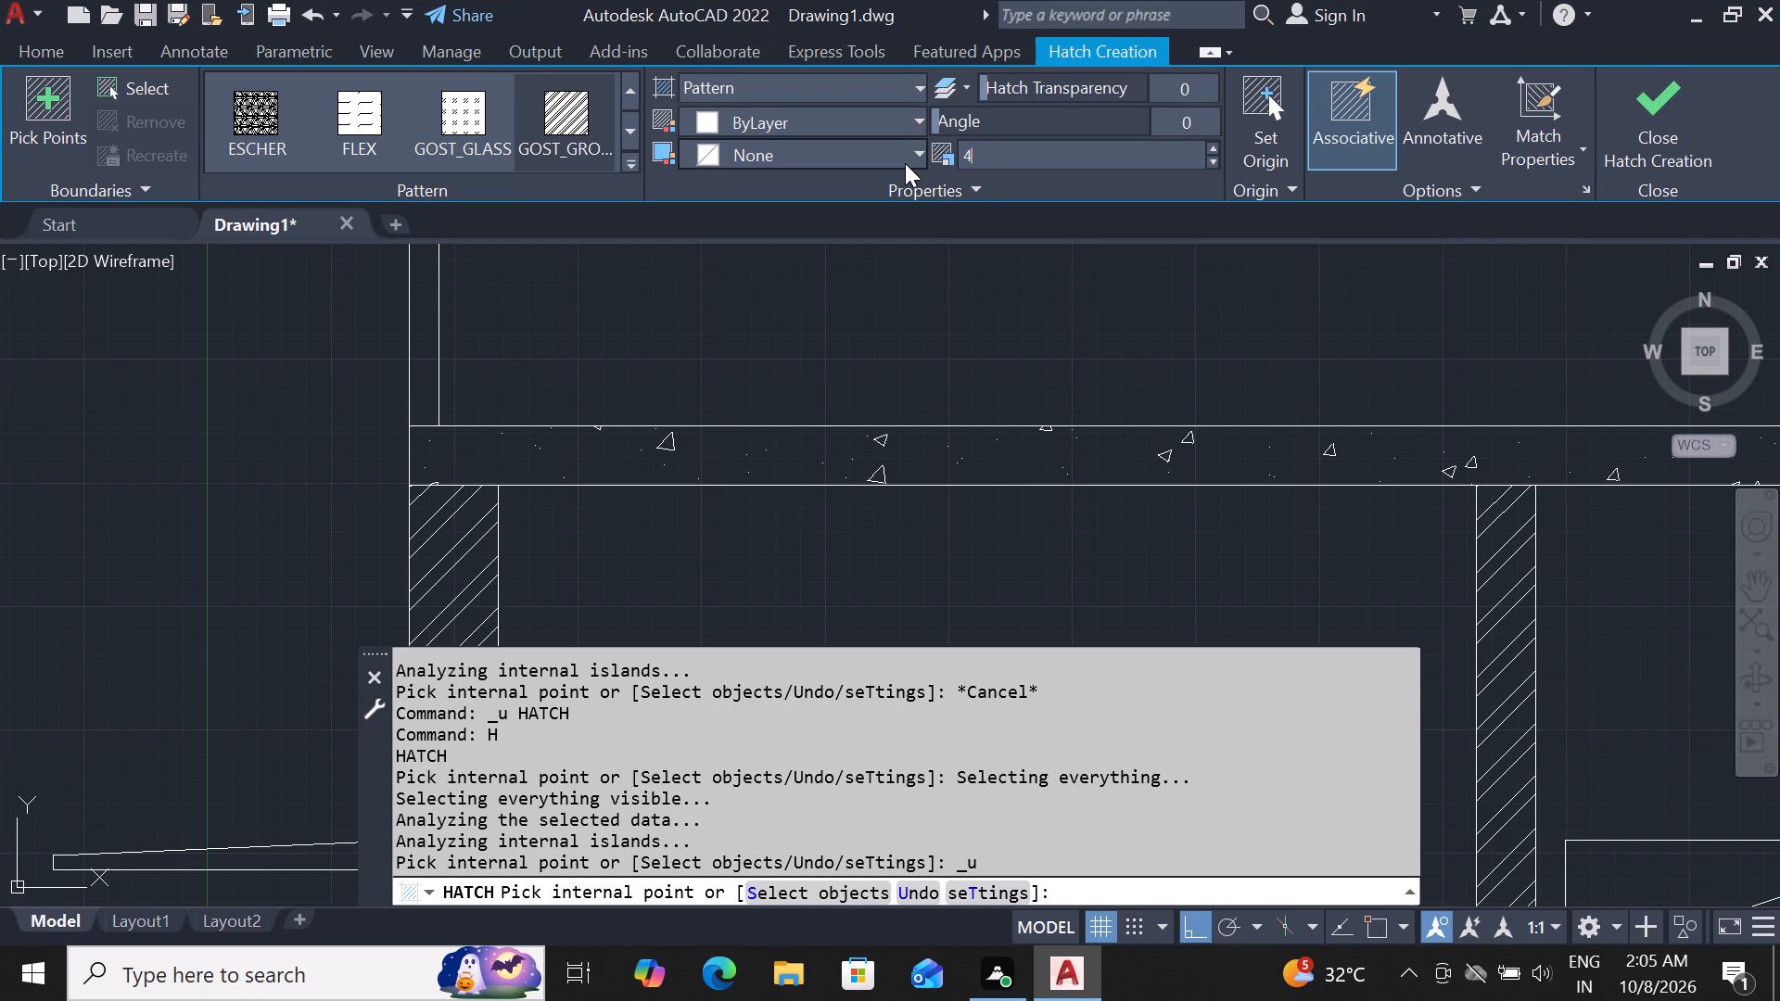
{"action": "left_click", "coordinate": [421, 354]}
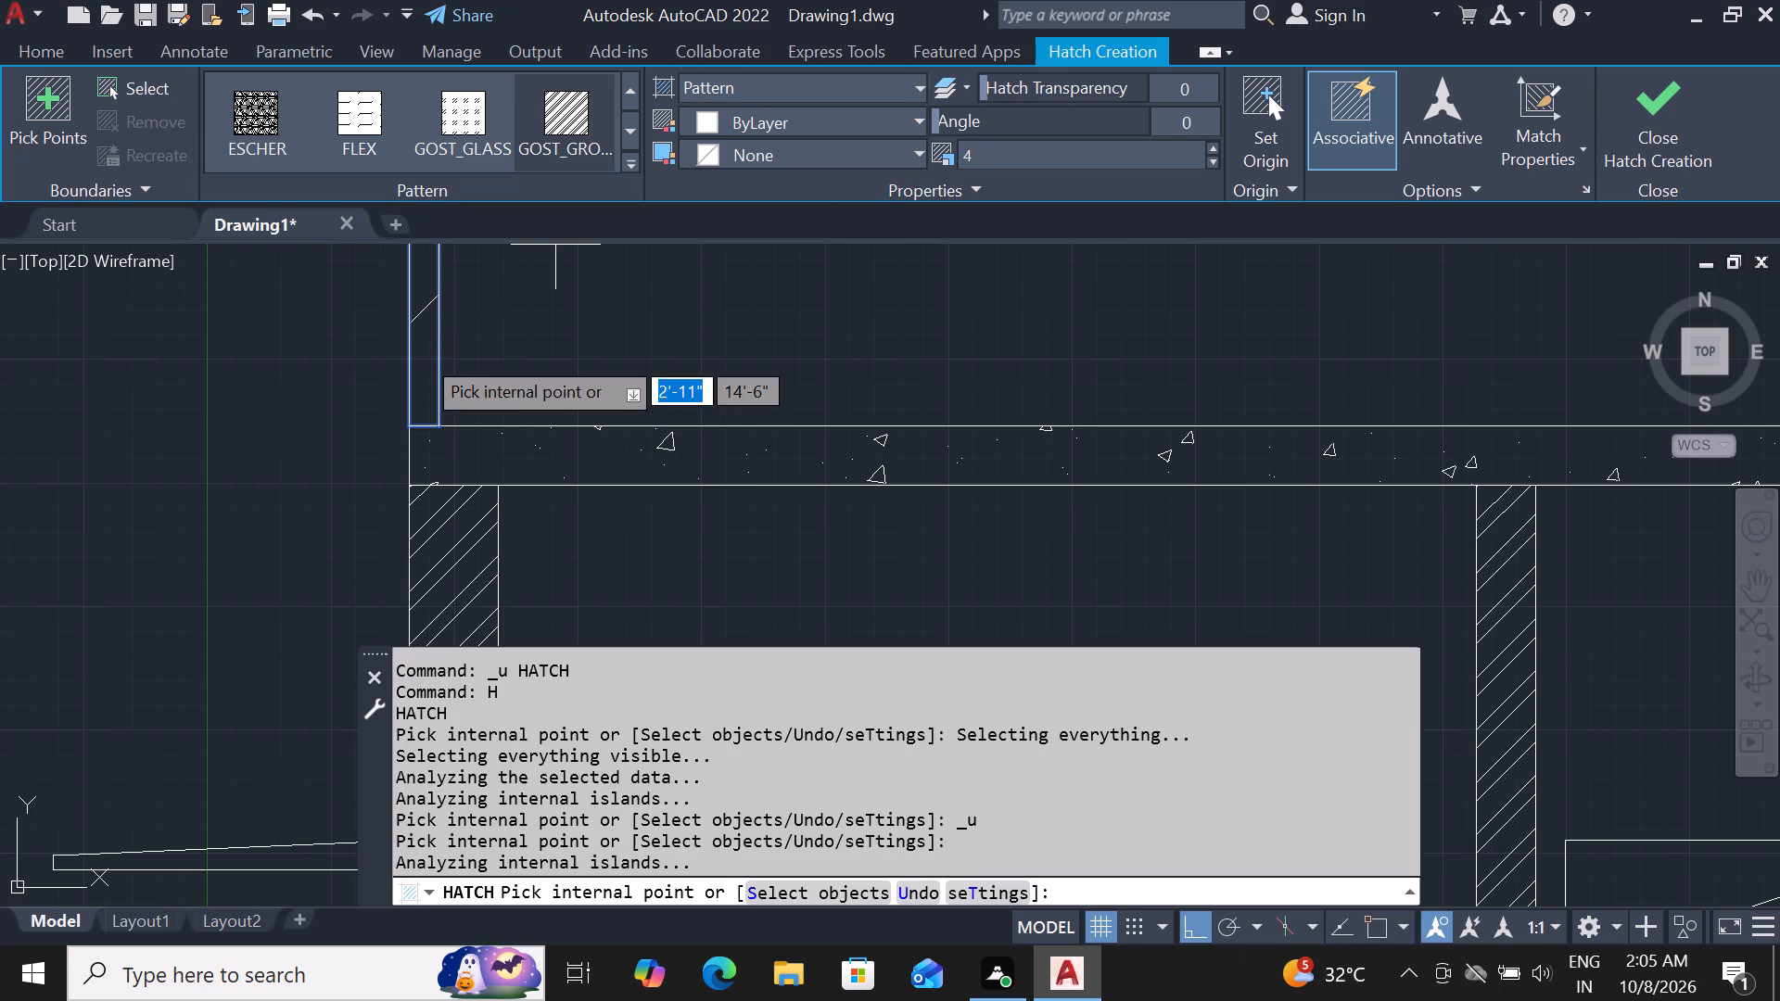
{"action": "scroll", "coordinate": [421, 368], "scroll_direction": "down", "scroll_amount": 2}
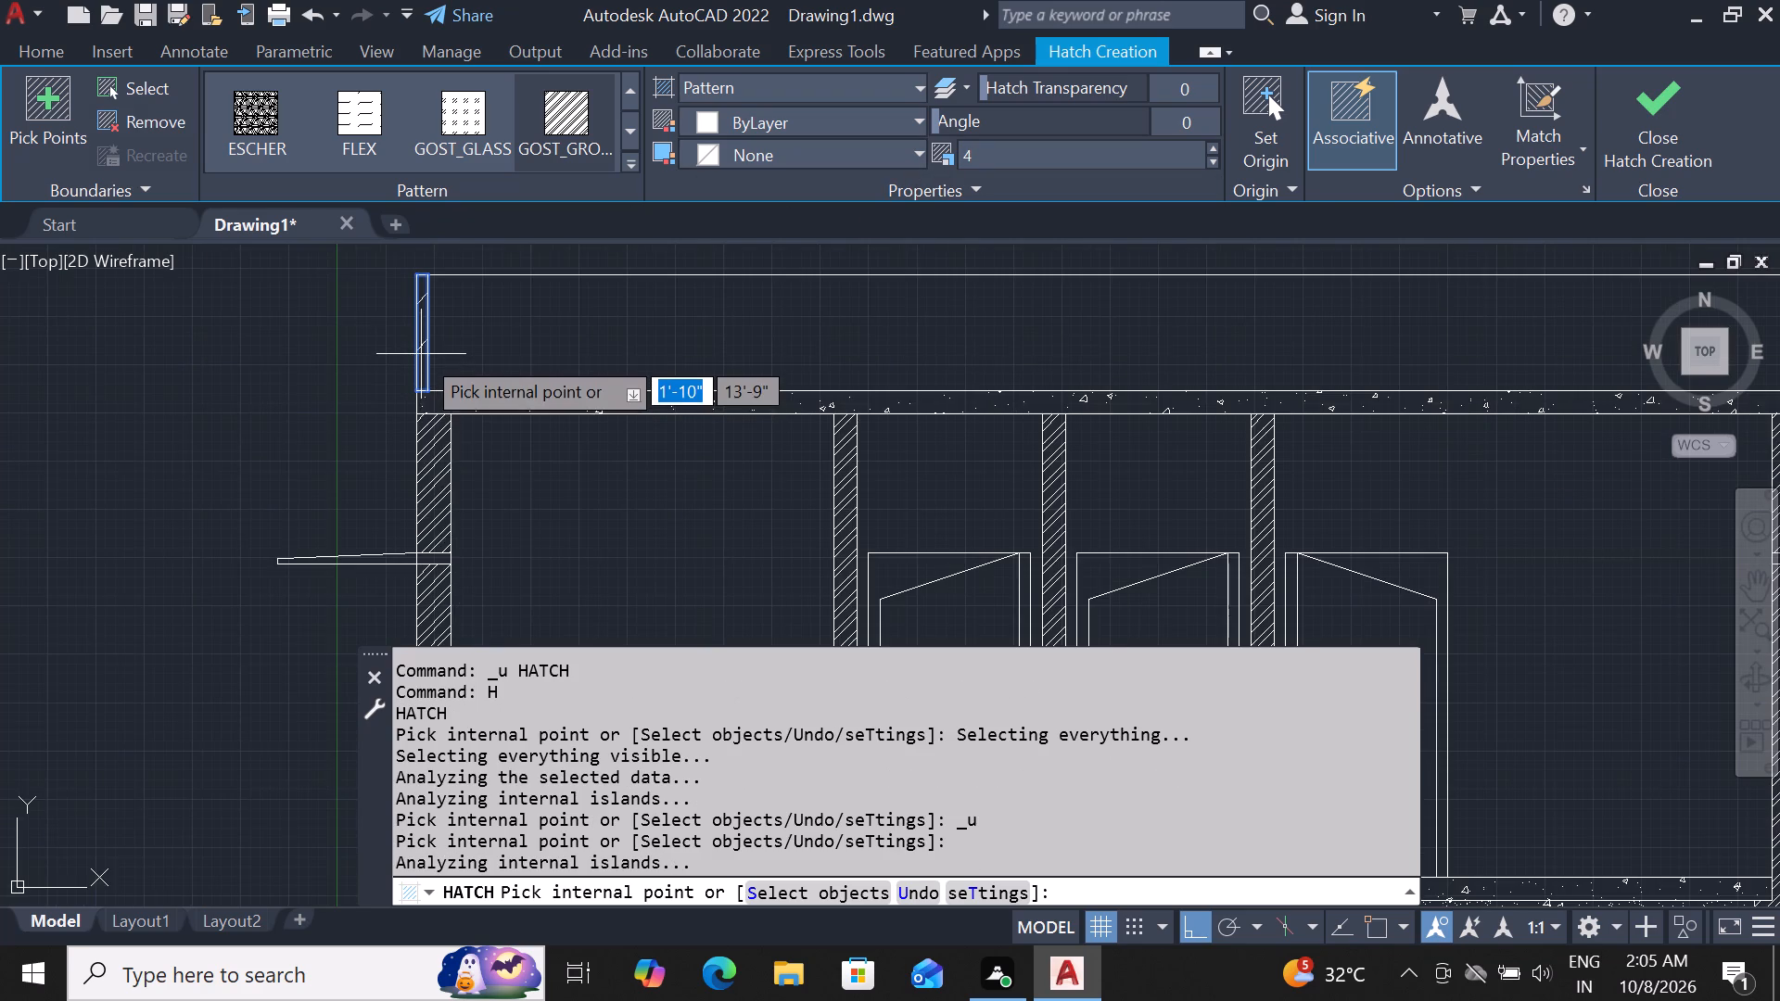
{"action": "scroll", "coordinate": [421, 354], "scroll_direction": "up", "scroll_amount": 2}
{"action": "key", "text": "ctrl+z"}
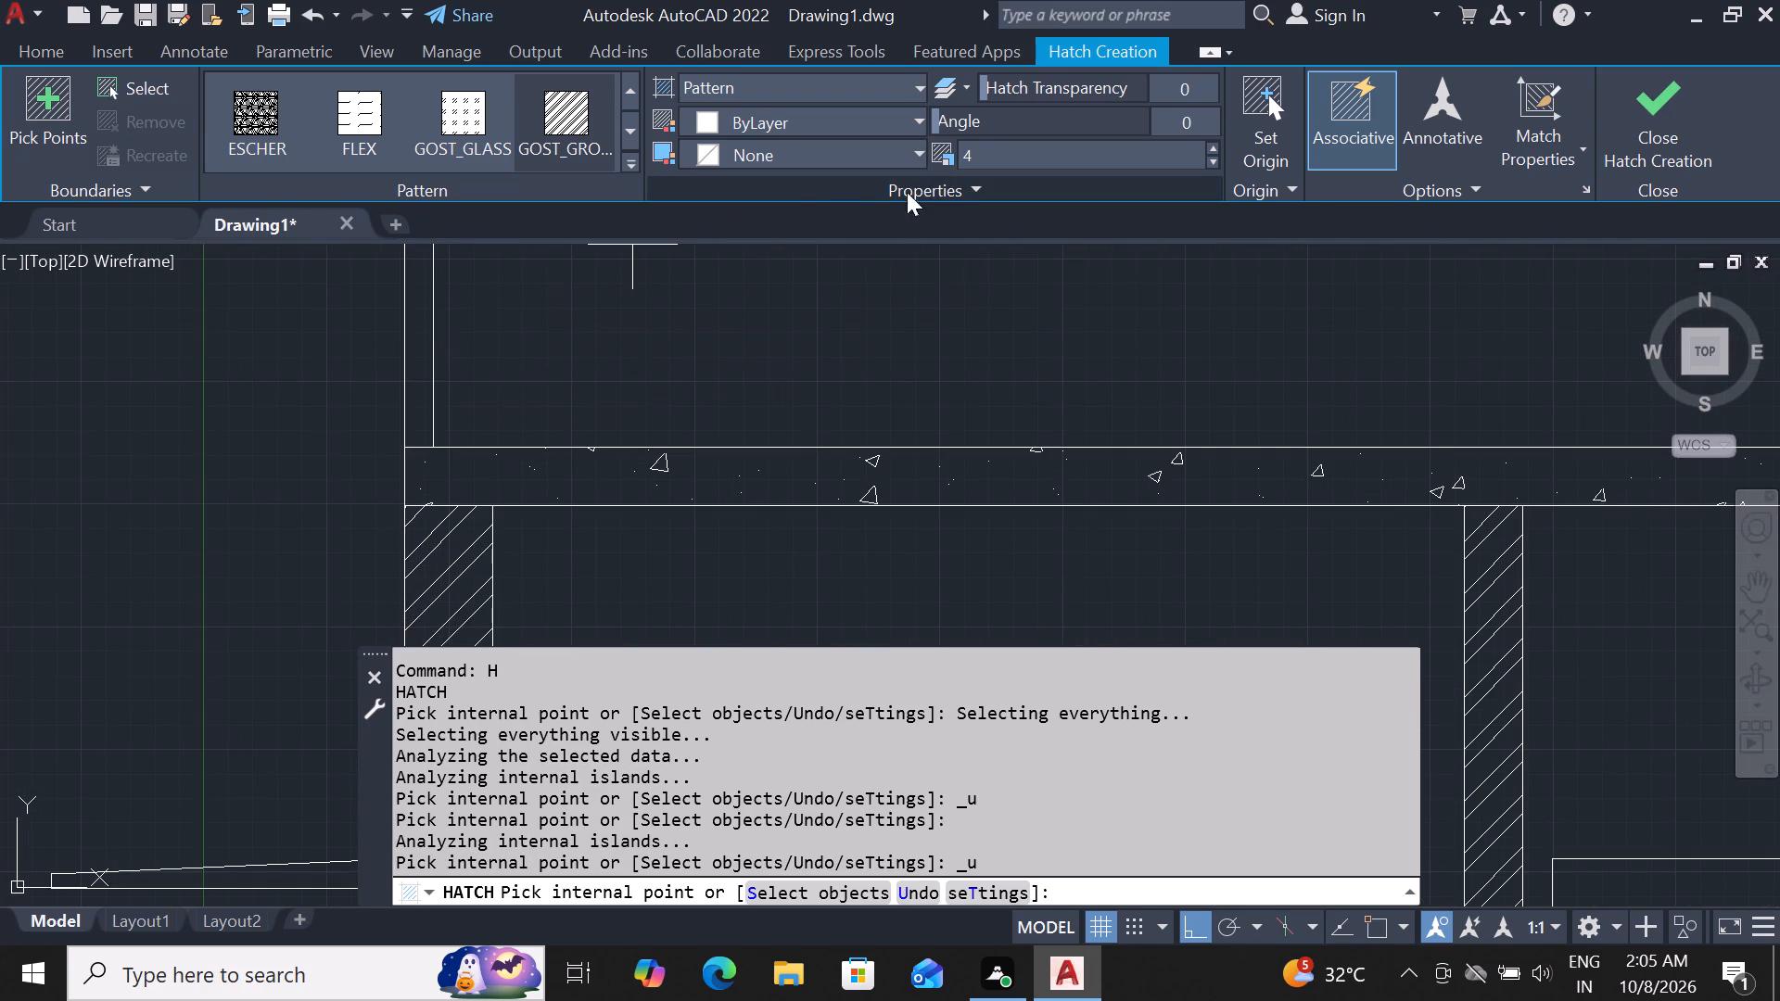
Hatch the section's left and right parapet walls with the GOST_GROUND diagonal-line pattern at scale 1.
{"action": "left_click_drag", "start_coordinate": [989, 155], "coordinate": [900, 162]}
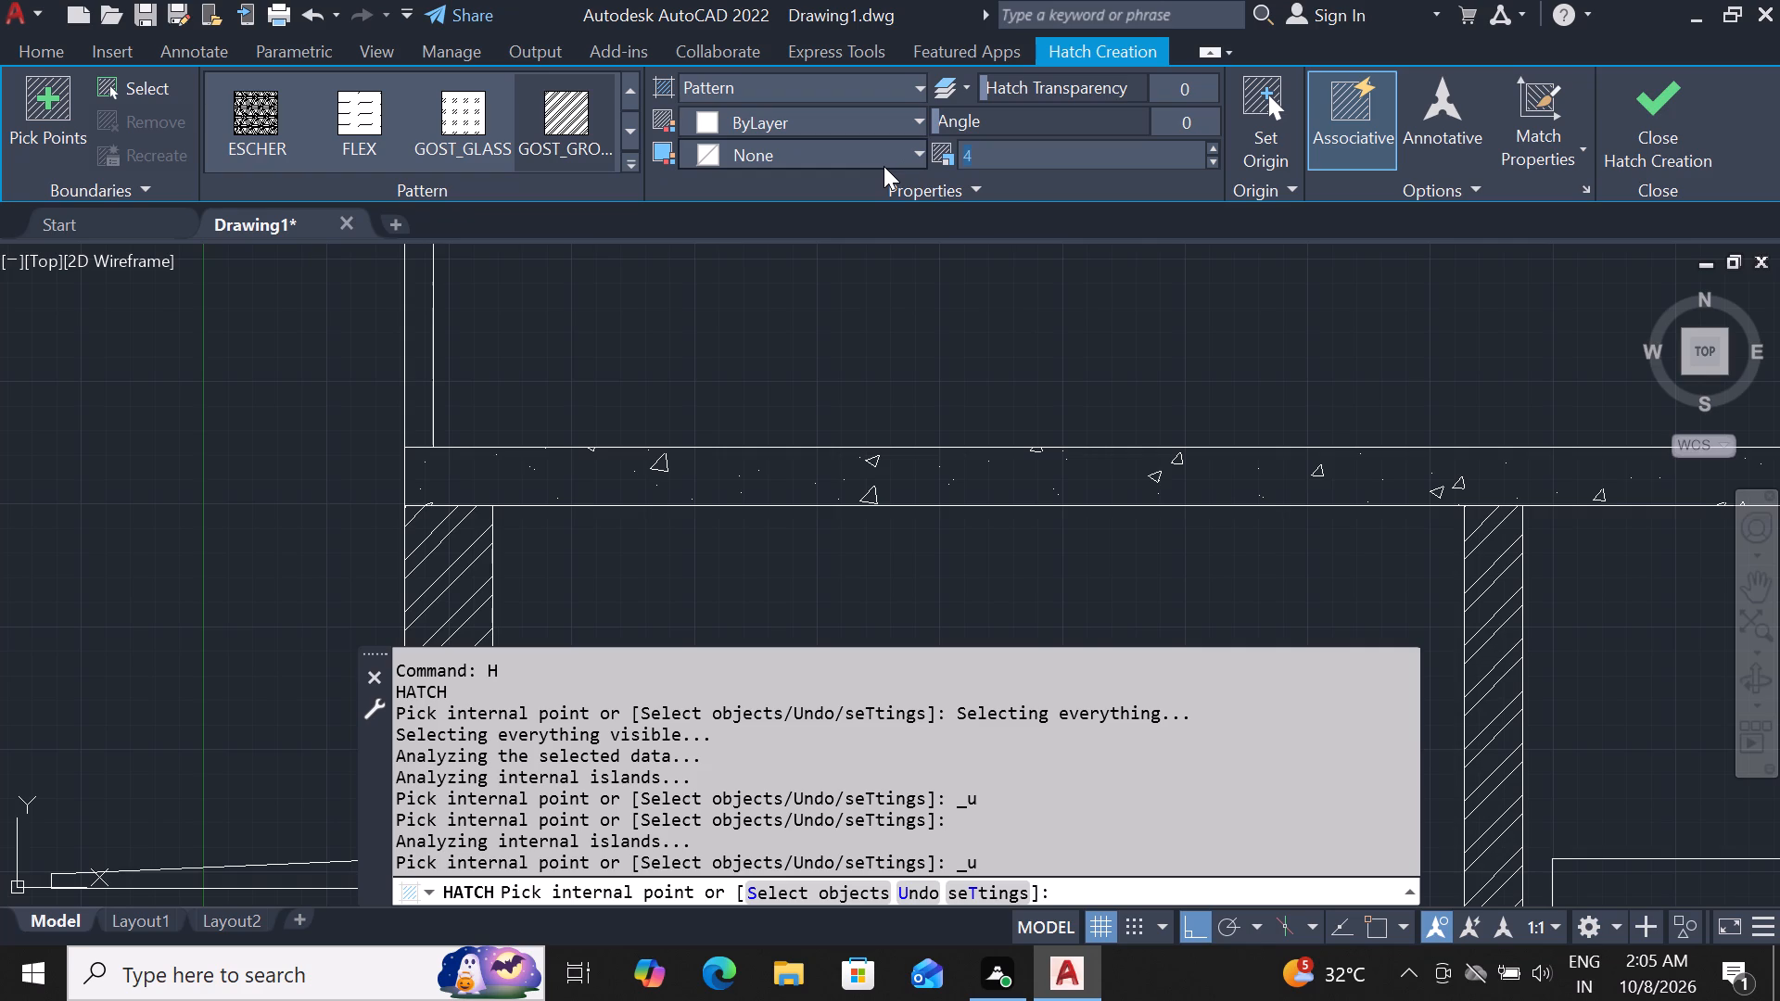
{"action": "key", "text": "BackSpace"}
{"action": "key", "text": "1"}
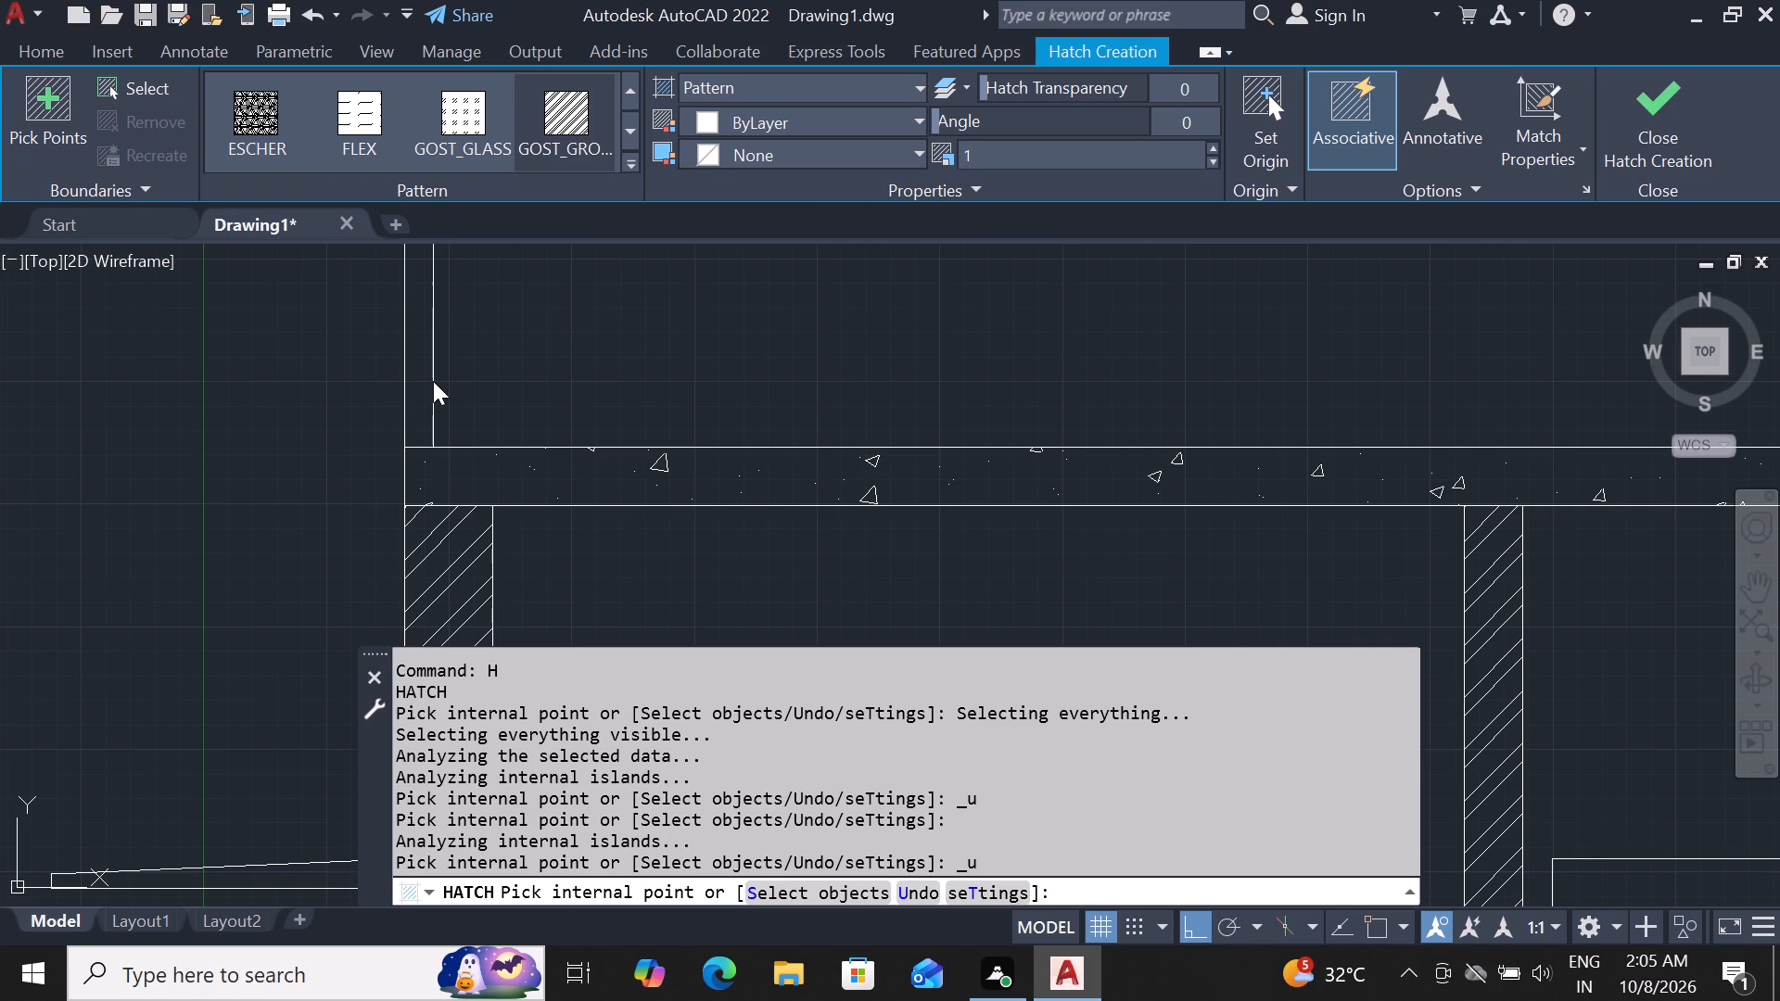
{"action": "left_click", "coordinate": [423, 387]}
{"action": "scroll", "coordinate": [462, 368], "scroll_direction": "down", "scroll_amount": 2}
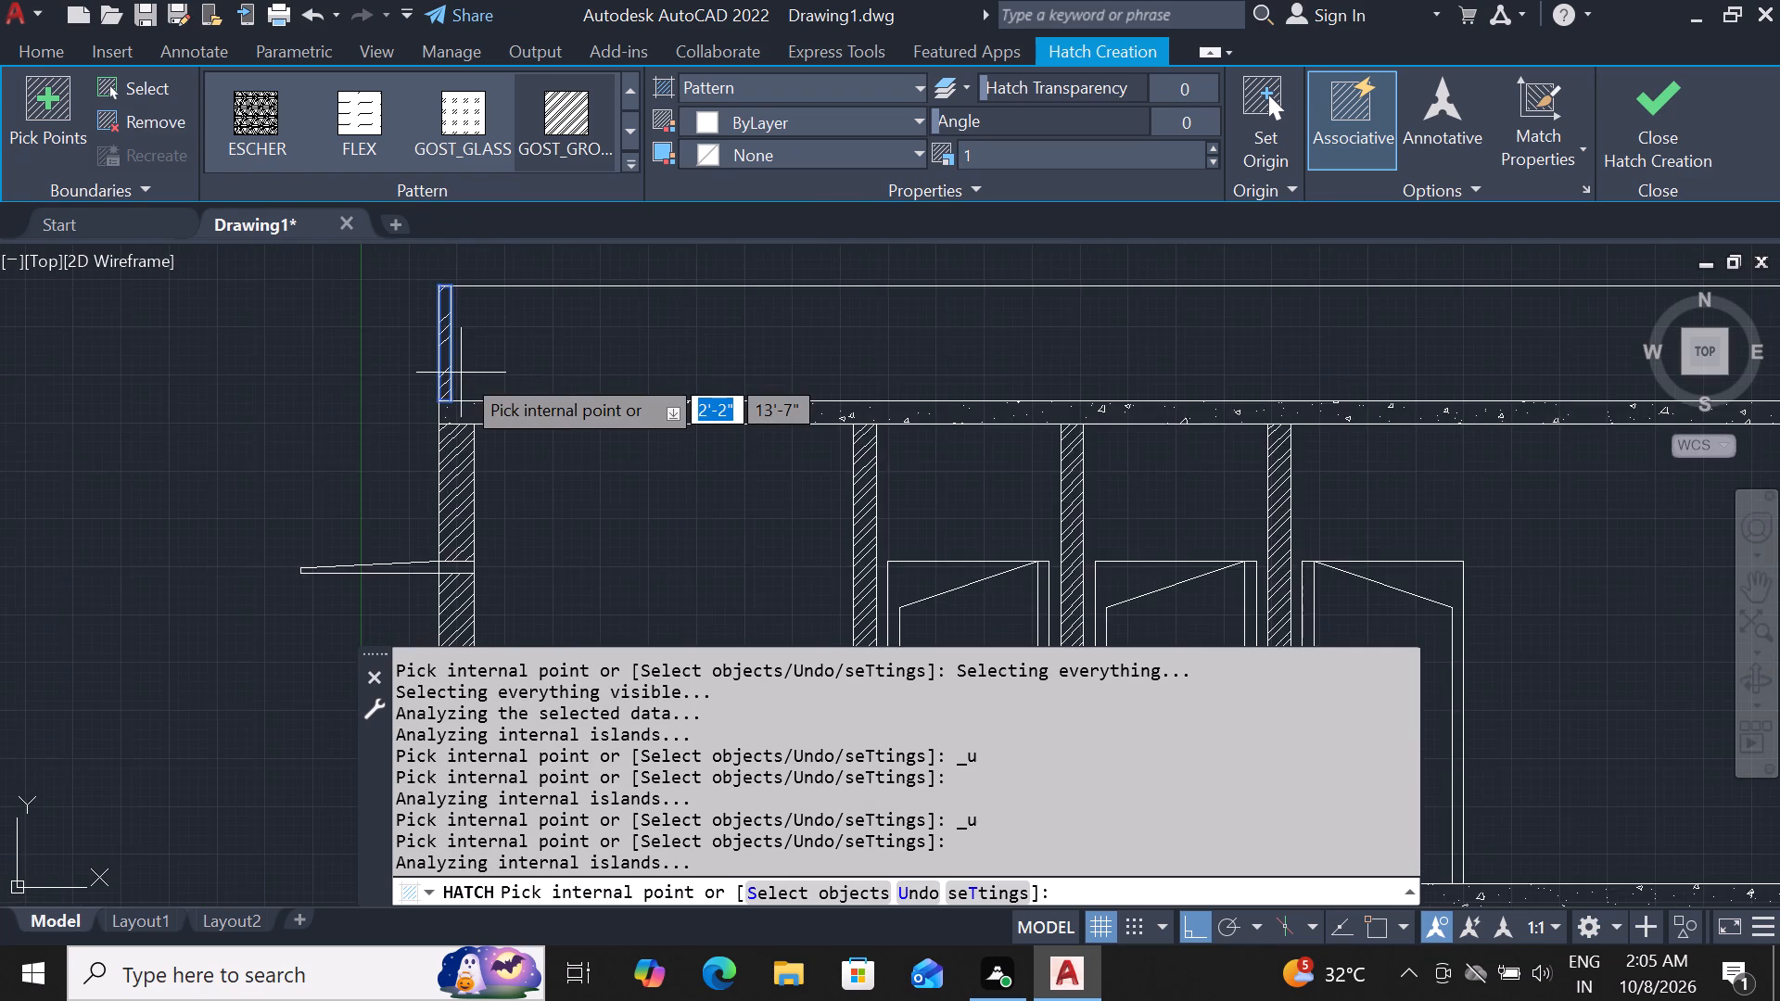
{"action": "scroll", "coordinate": [461, 373], "scroll_direction": "down", "scroll_amount": 1}
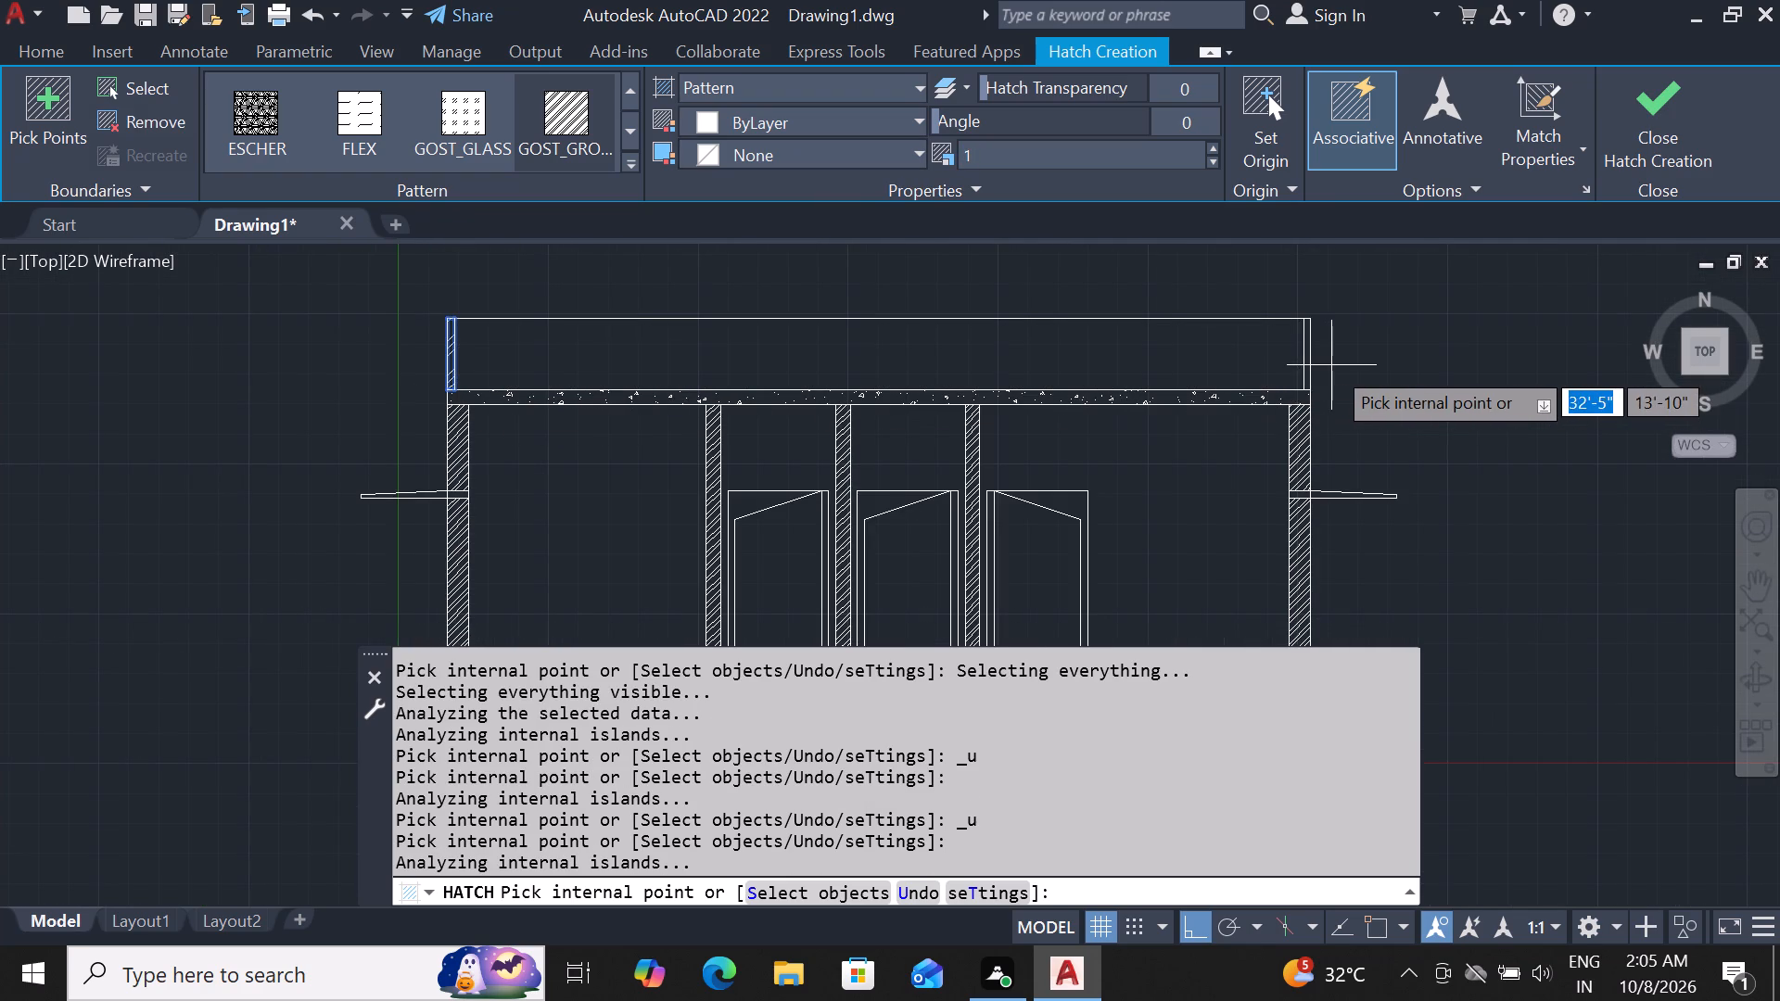
{"action": "scroll", "coordinate": [1321, 374], "scroll_direction": "up", "scroll_amount": 4}
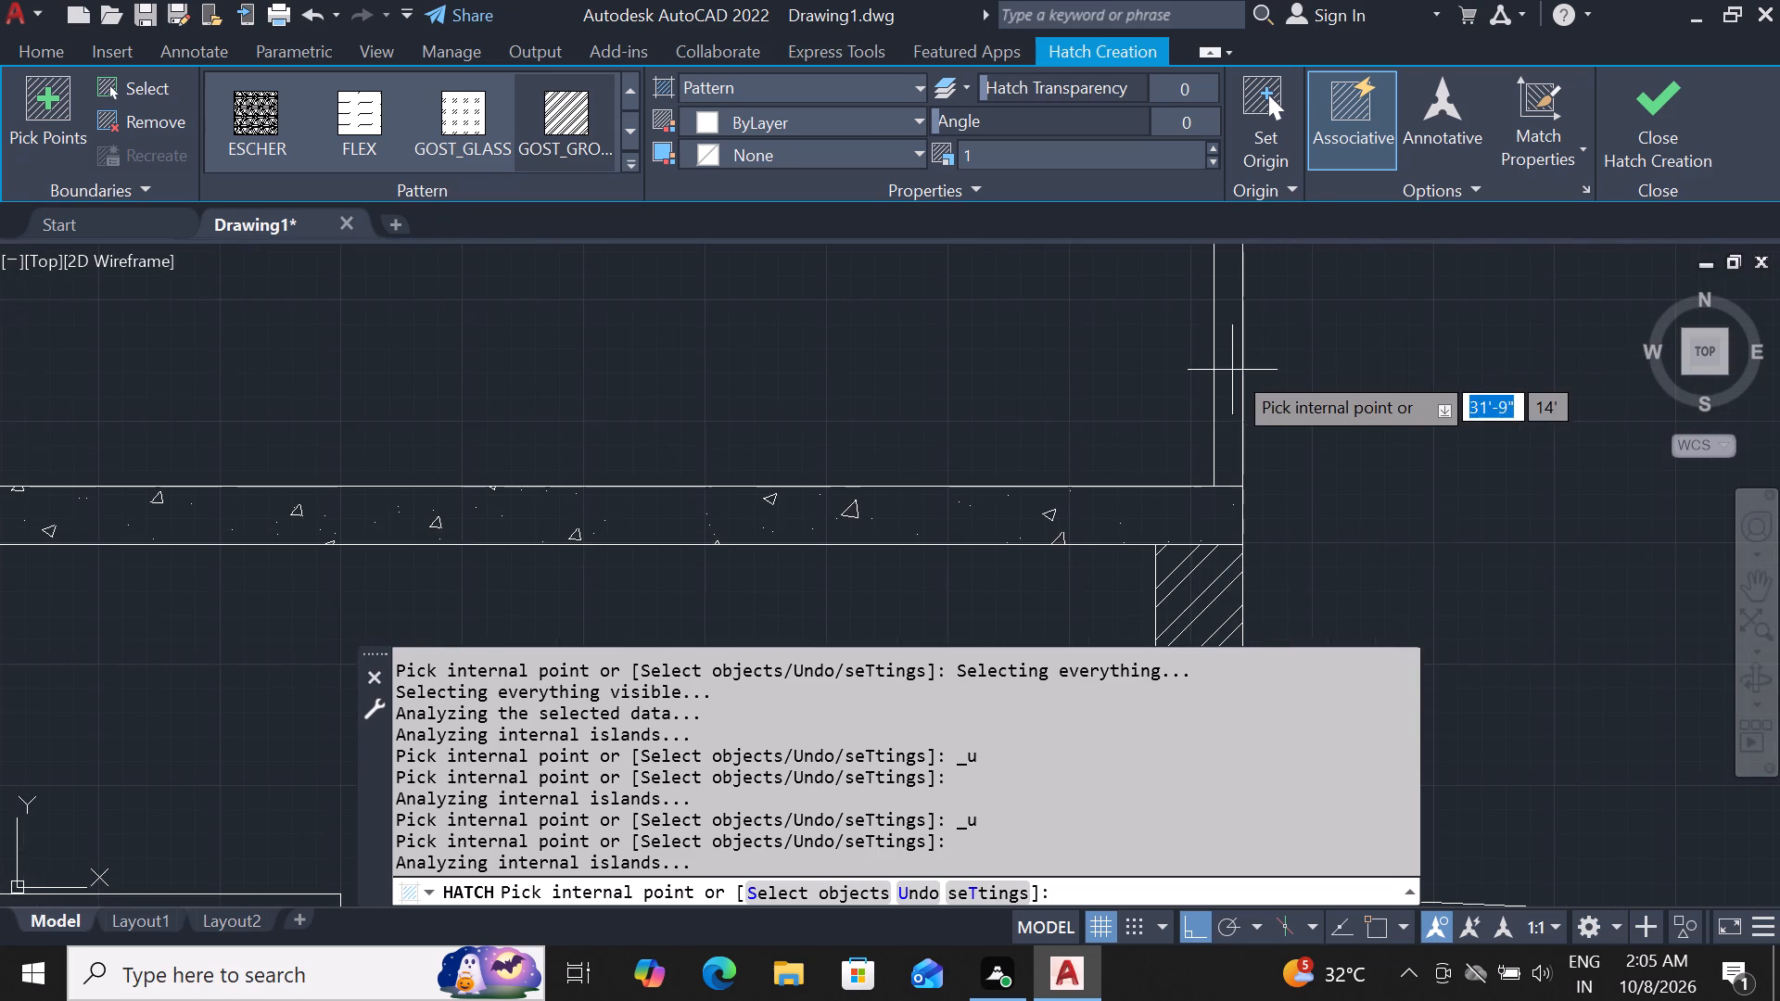
{"action": "scroll", "coordinate": [1182, 380], "scroll_direction": "up", "scroll_amount": 1}
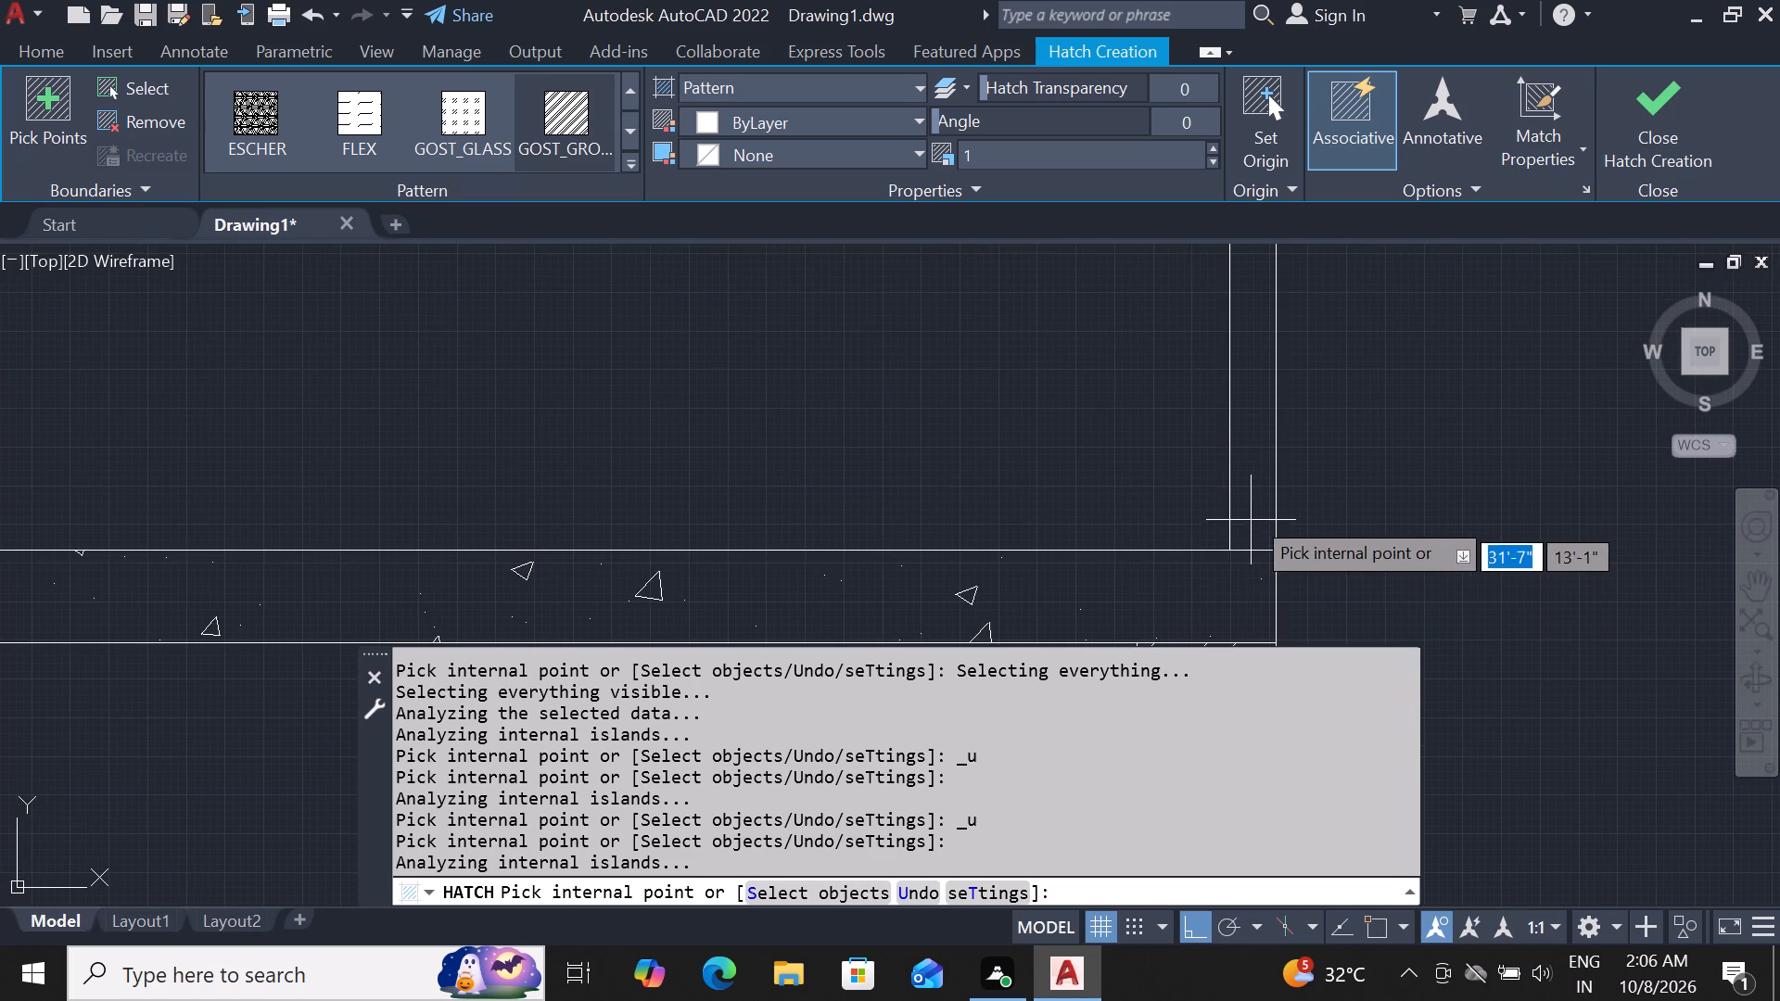
{"action": "left_click", "coordinate": [1257, 456]}
{"action": "scroll", "coordinate": [1257, 456], "scroll_direction": "down", "scroll_amount": 4}
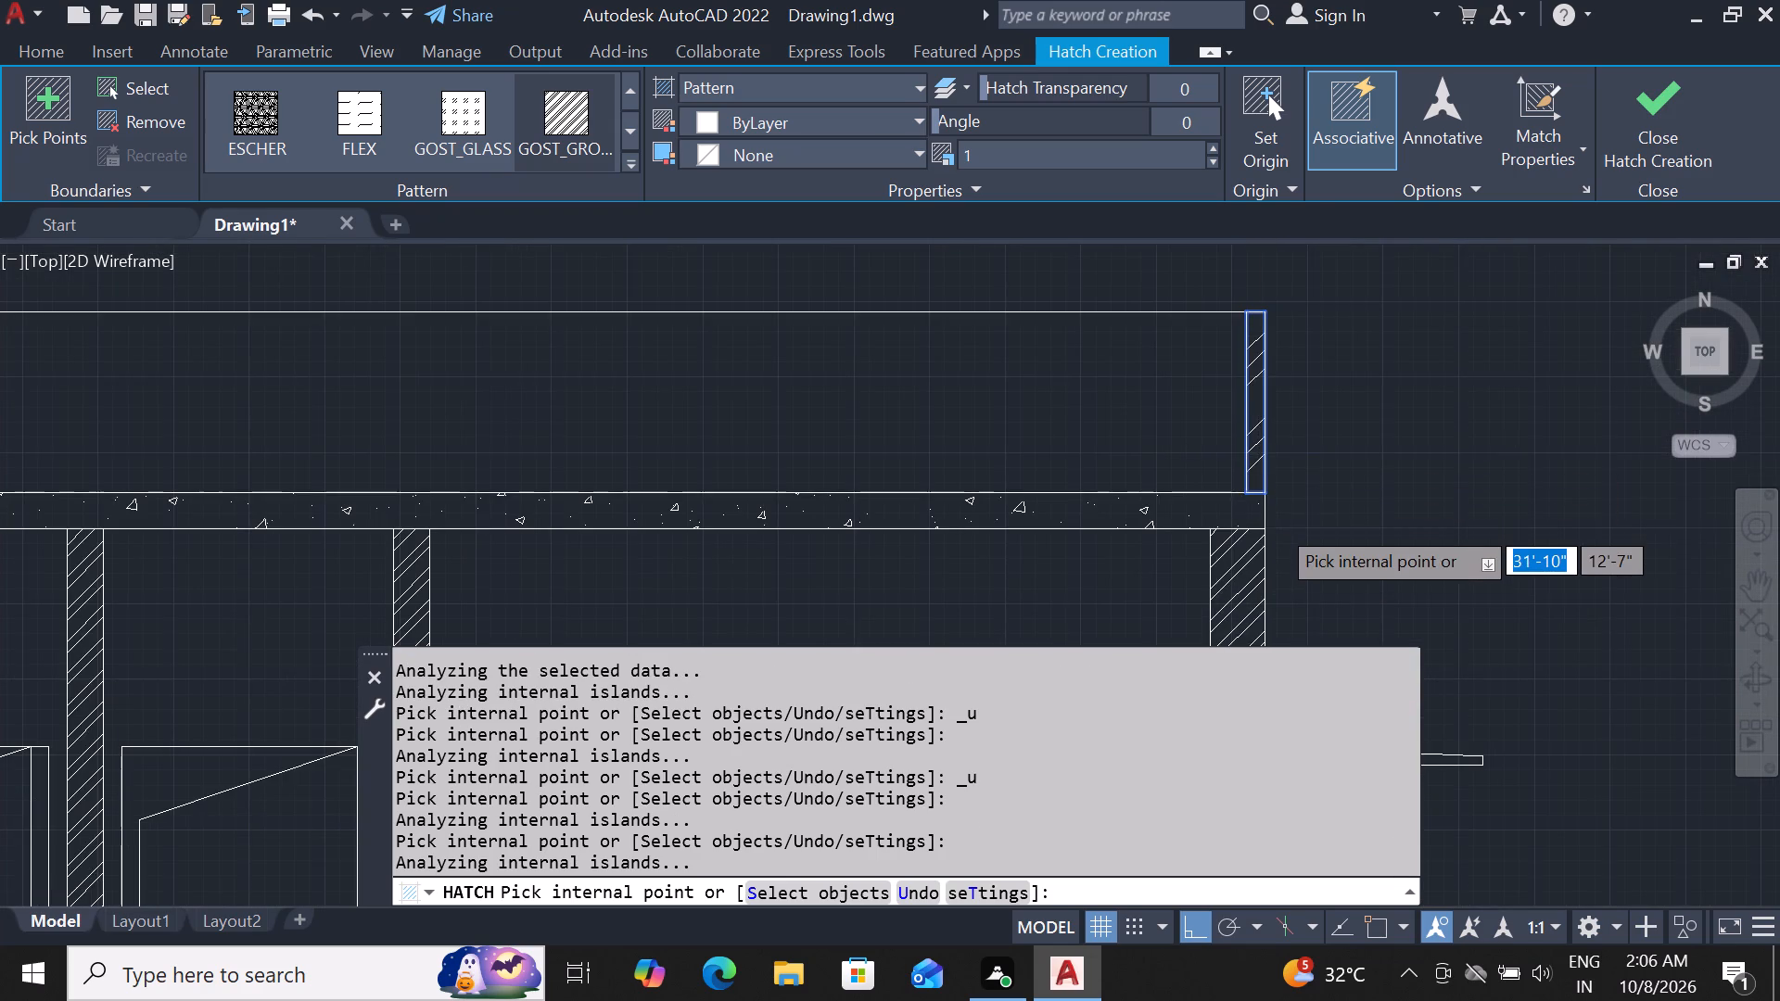
{"action": "key", "text": "Escape"}
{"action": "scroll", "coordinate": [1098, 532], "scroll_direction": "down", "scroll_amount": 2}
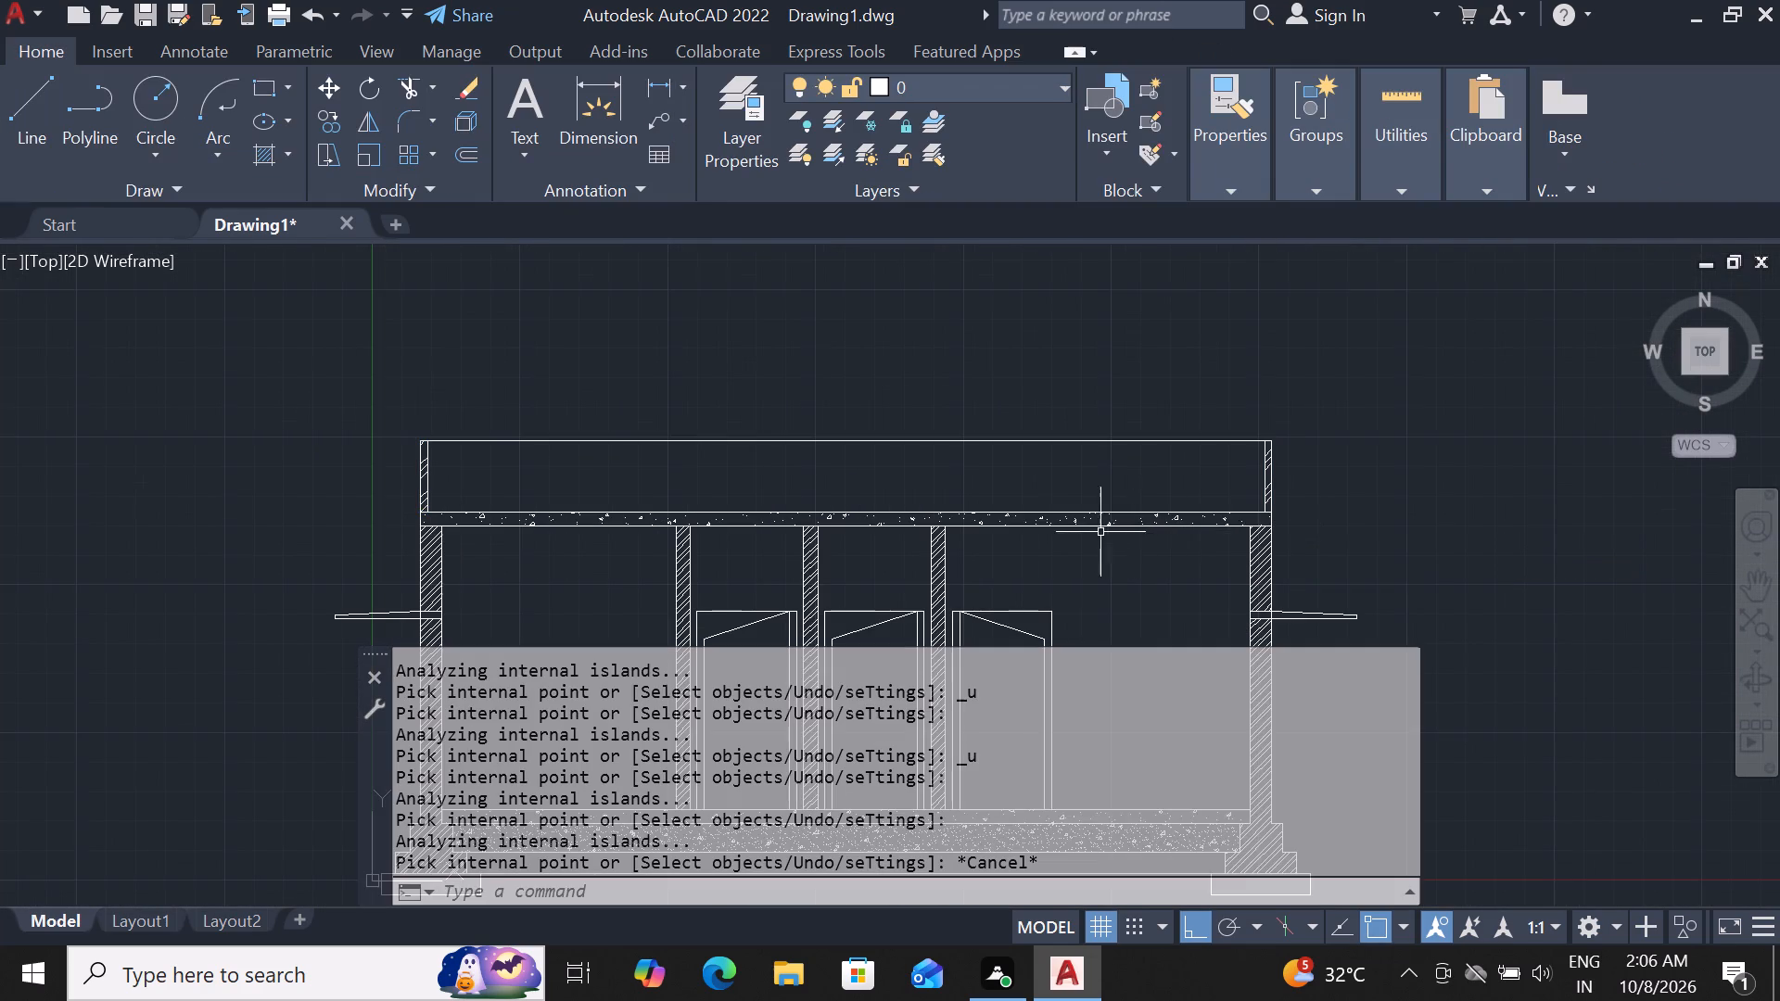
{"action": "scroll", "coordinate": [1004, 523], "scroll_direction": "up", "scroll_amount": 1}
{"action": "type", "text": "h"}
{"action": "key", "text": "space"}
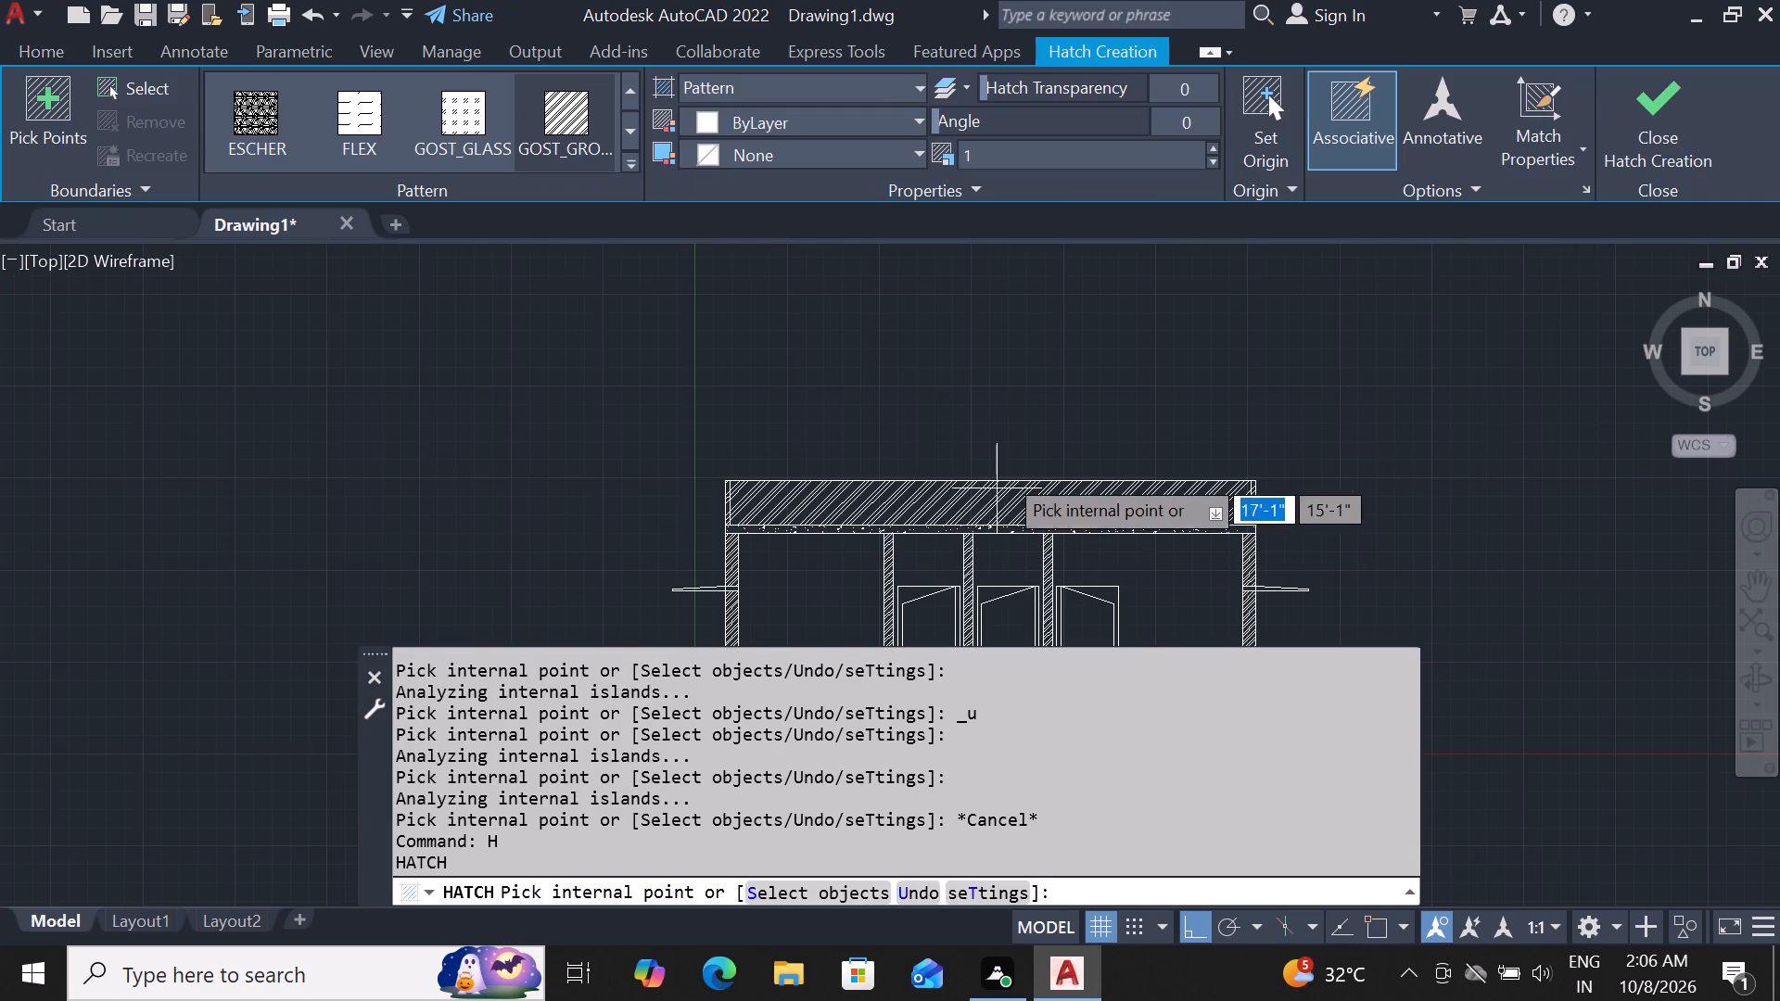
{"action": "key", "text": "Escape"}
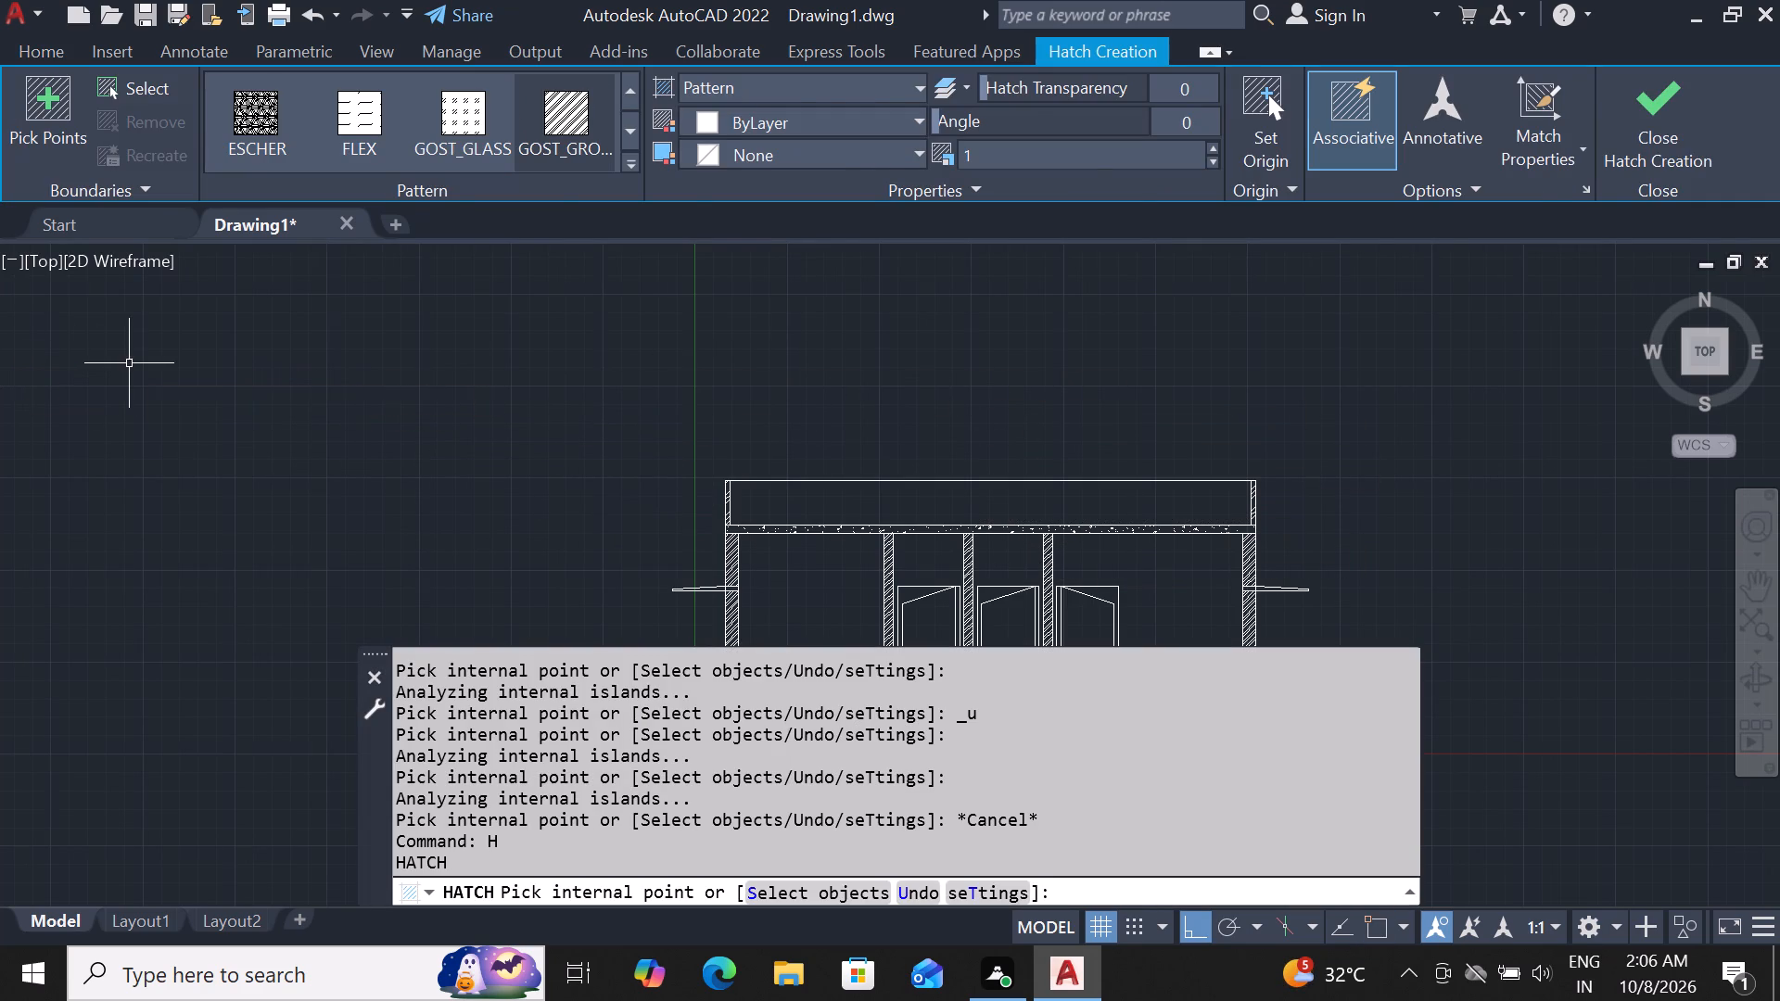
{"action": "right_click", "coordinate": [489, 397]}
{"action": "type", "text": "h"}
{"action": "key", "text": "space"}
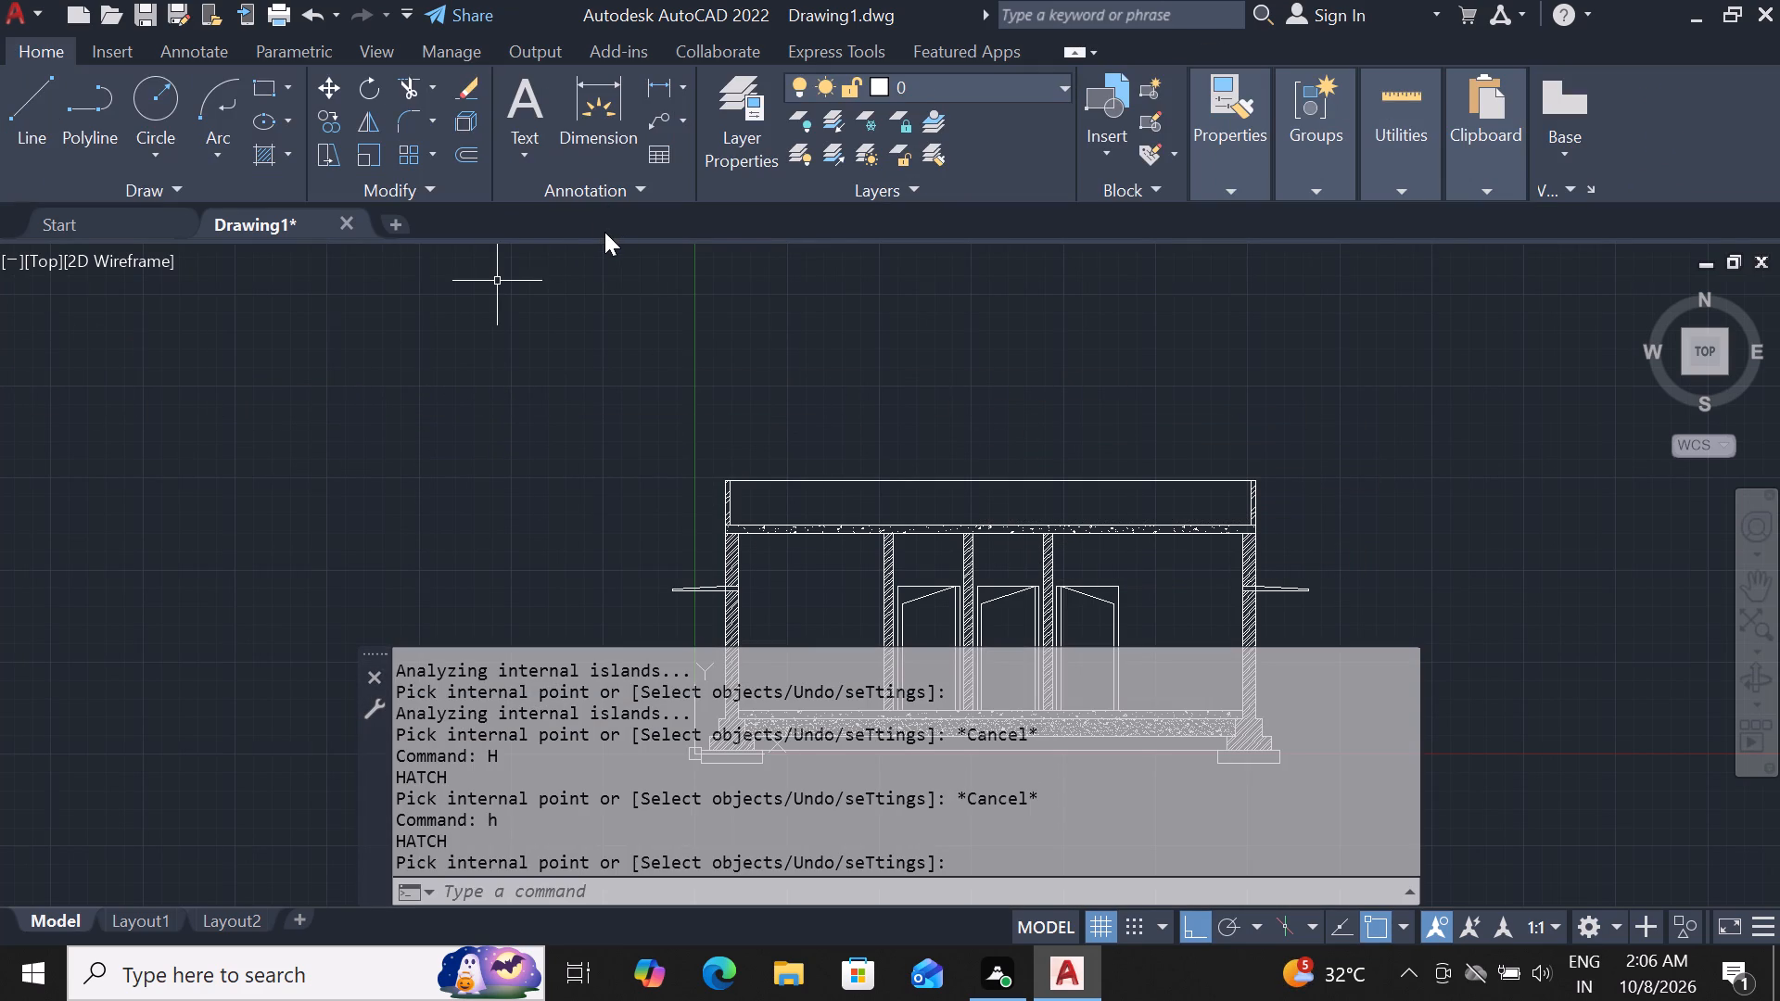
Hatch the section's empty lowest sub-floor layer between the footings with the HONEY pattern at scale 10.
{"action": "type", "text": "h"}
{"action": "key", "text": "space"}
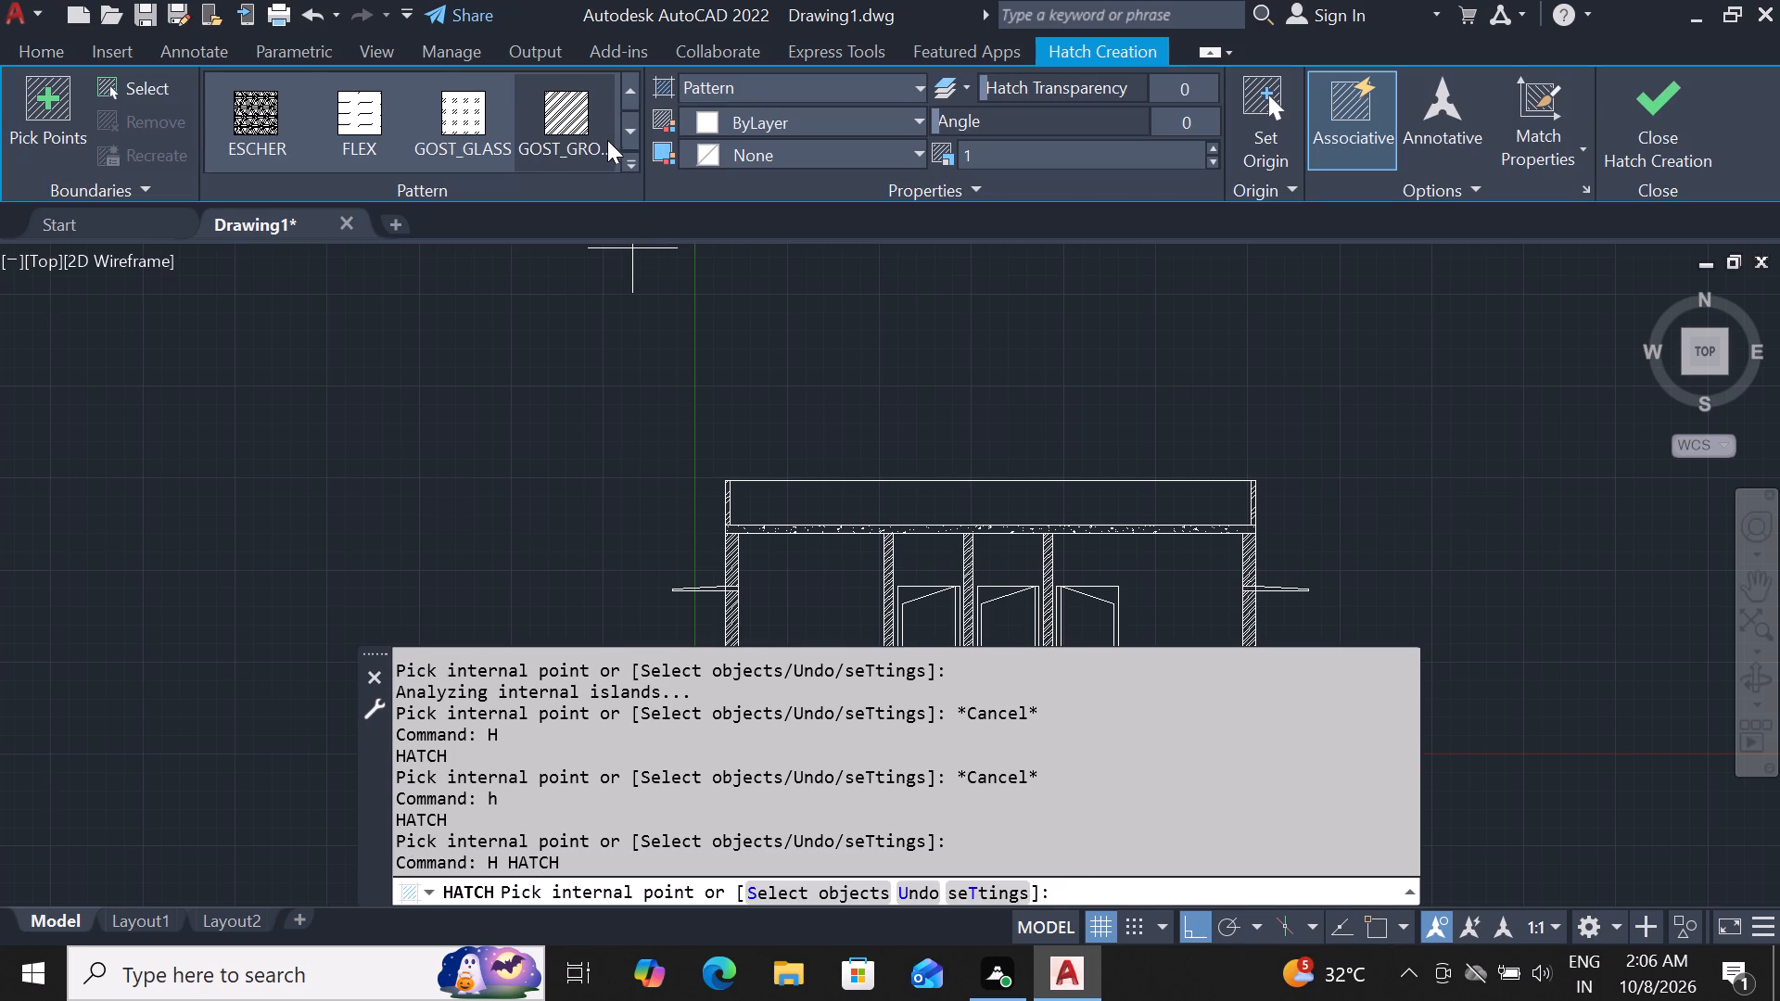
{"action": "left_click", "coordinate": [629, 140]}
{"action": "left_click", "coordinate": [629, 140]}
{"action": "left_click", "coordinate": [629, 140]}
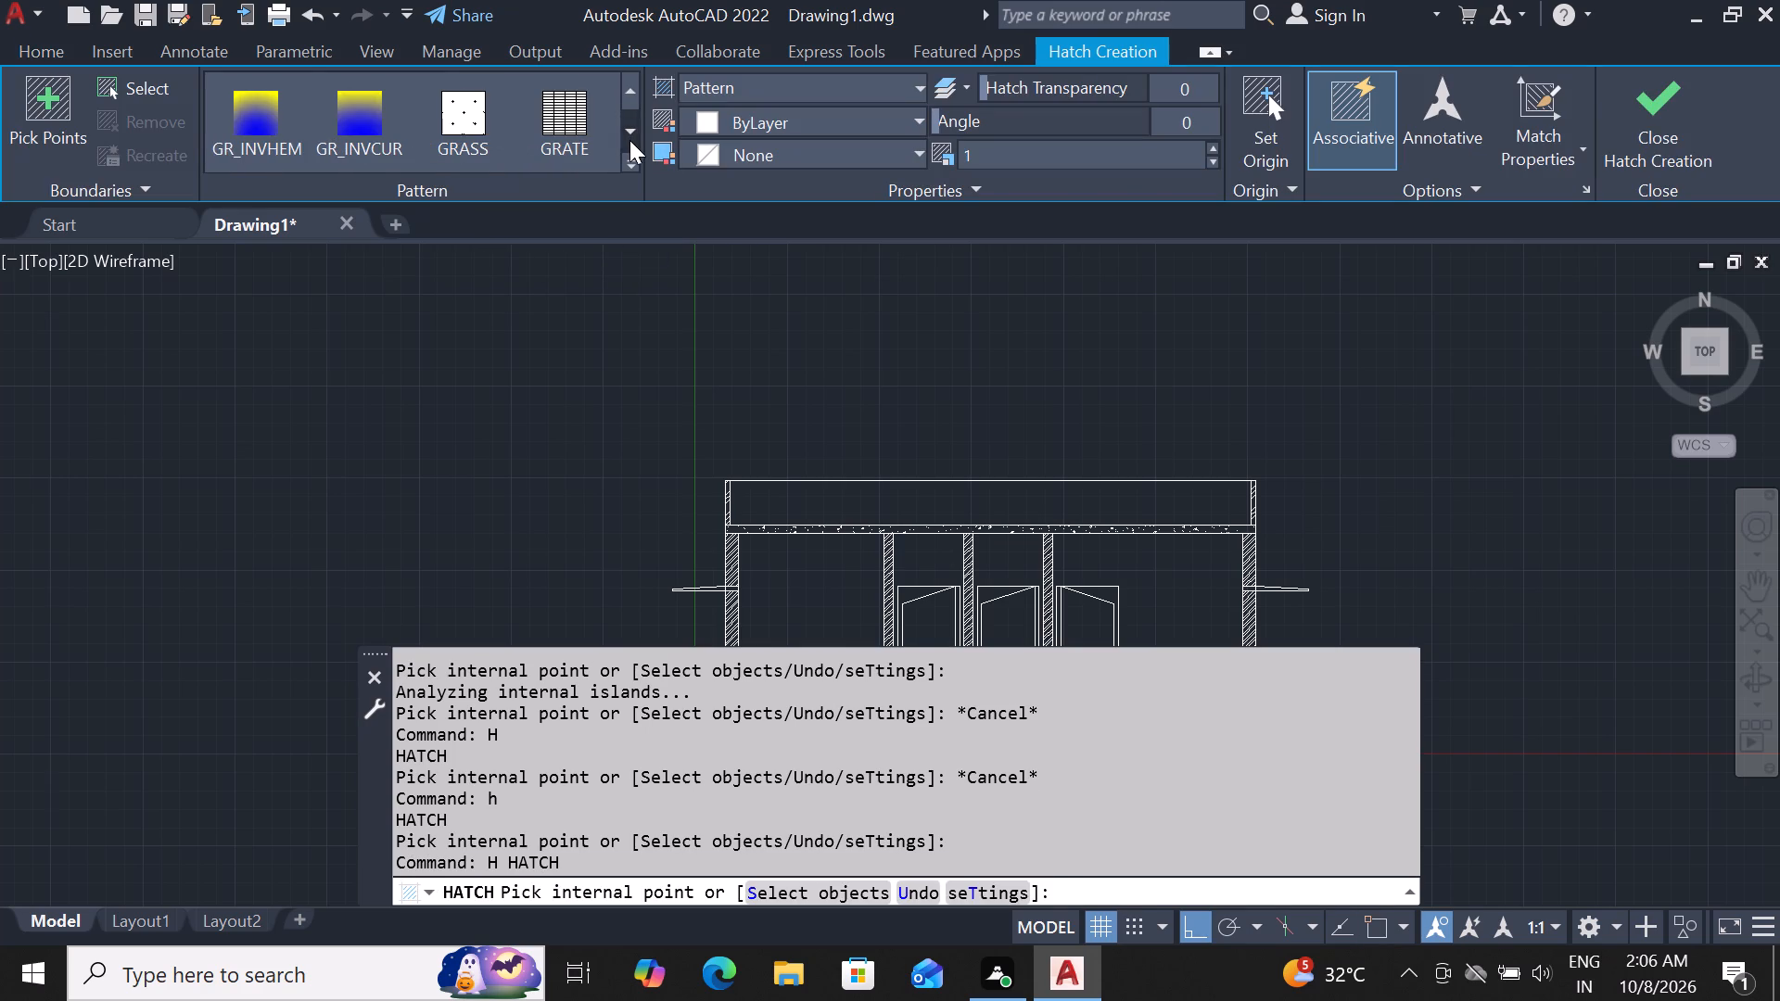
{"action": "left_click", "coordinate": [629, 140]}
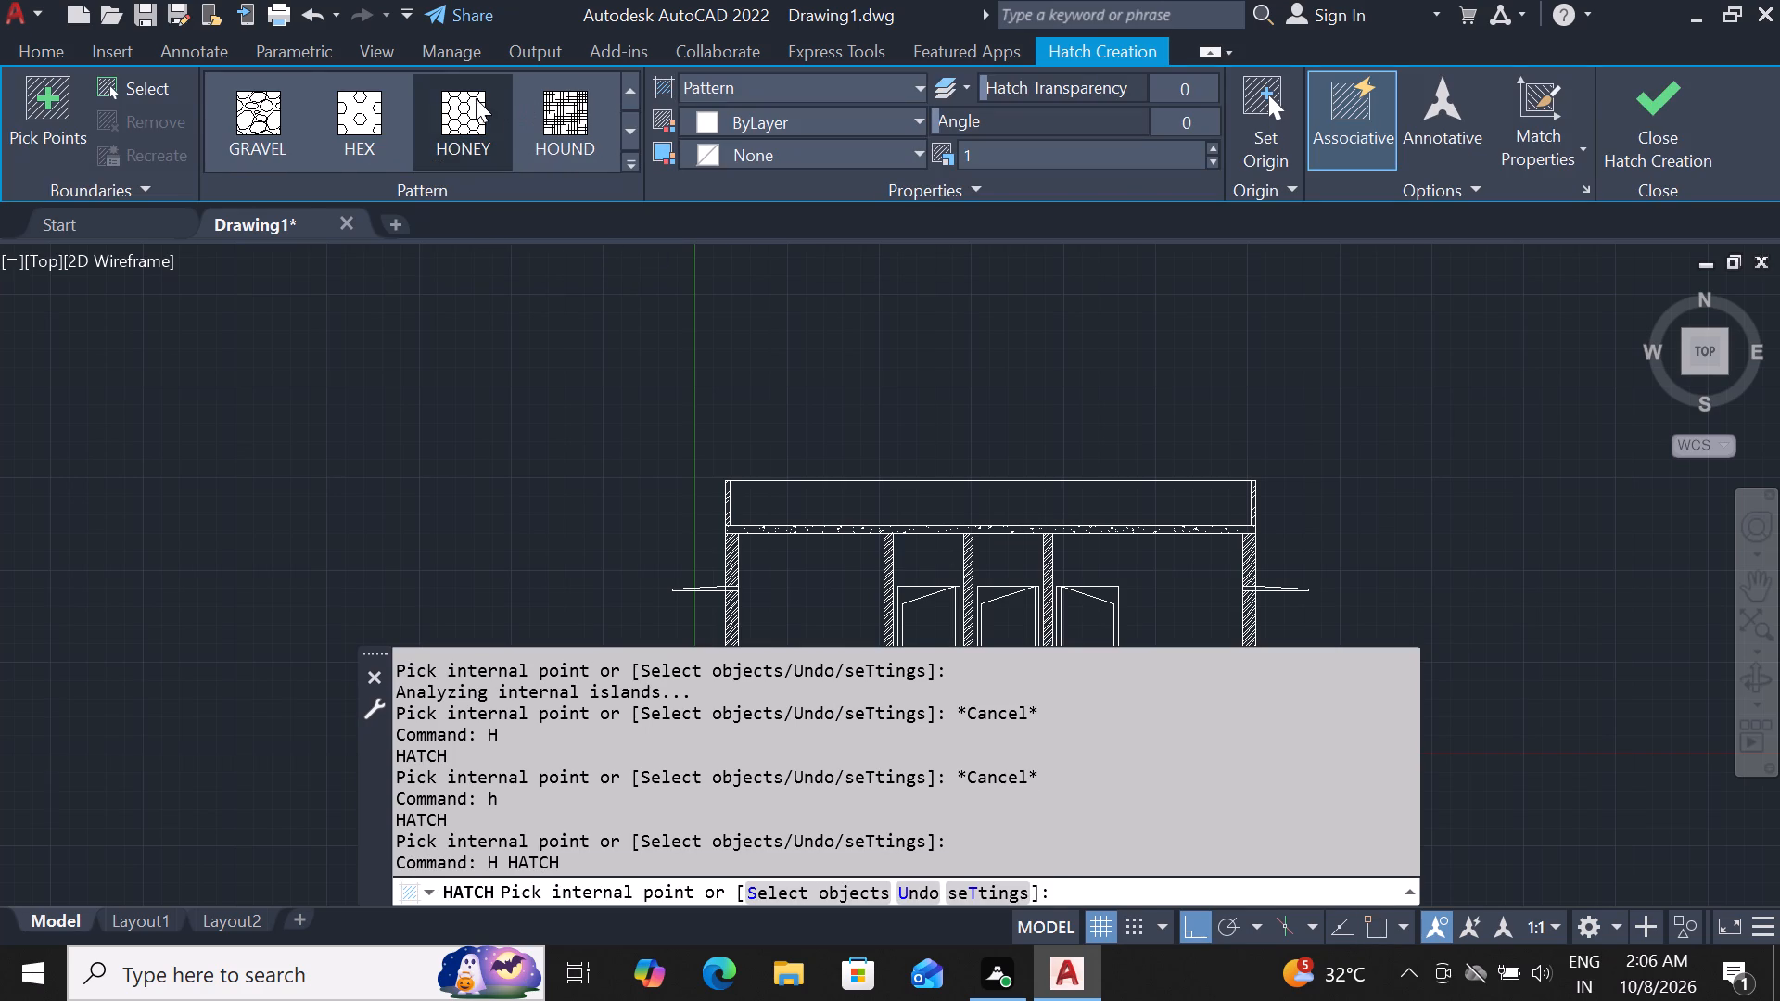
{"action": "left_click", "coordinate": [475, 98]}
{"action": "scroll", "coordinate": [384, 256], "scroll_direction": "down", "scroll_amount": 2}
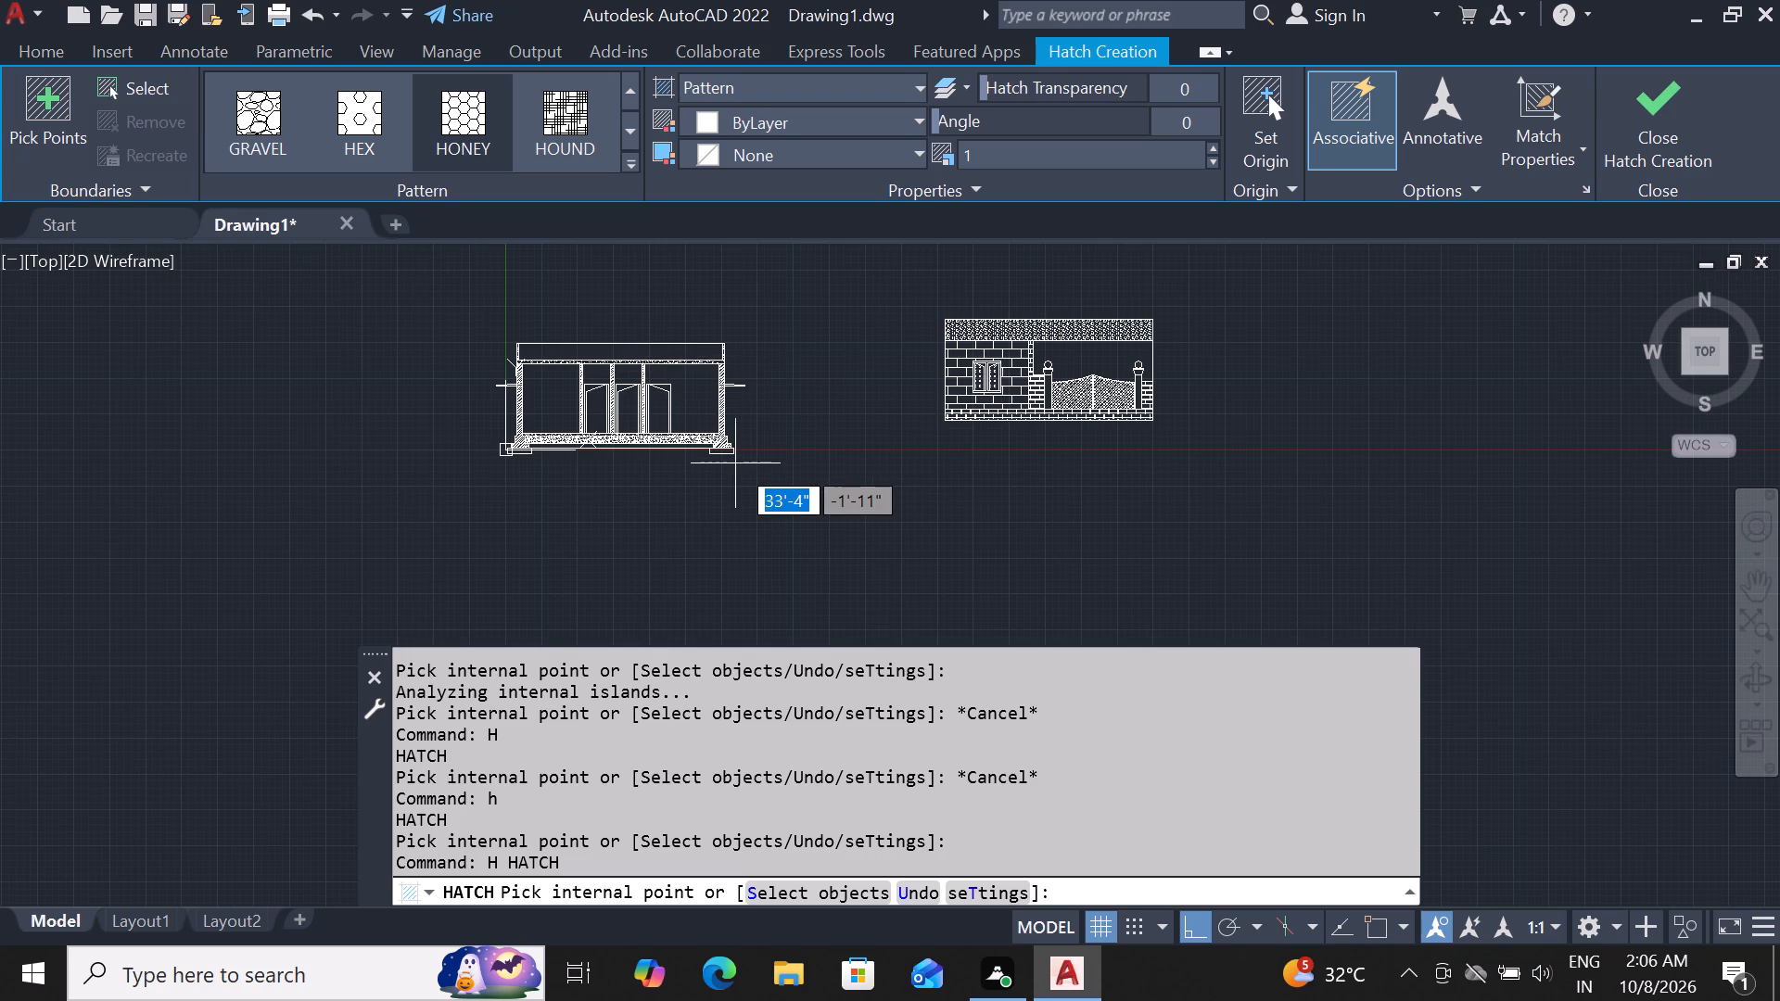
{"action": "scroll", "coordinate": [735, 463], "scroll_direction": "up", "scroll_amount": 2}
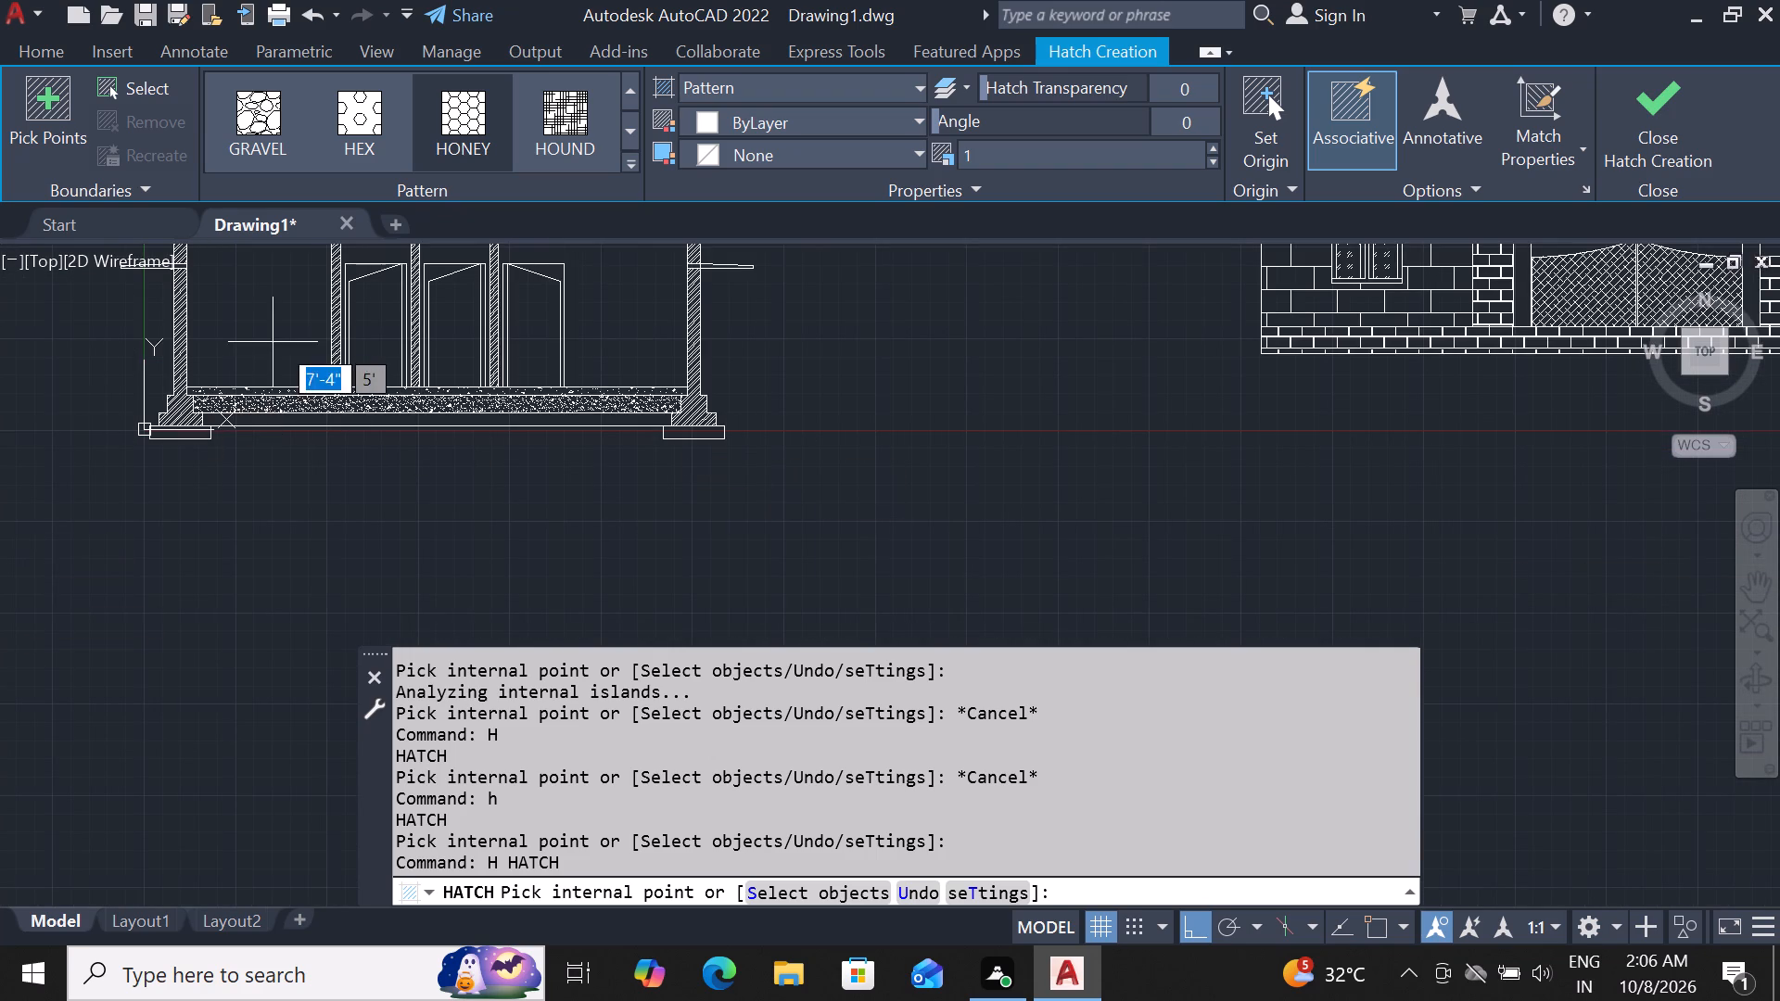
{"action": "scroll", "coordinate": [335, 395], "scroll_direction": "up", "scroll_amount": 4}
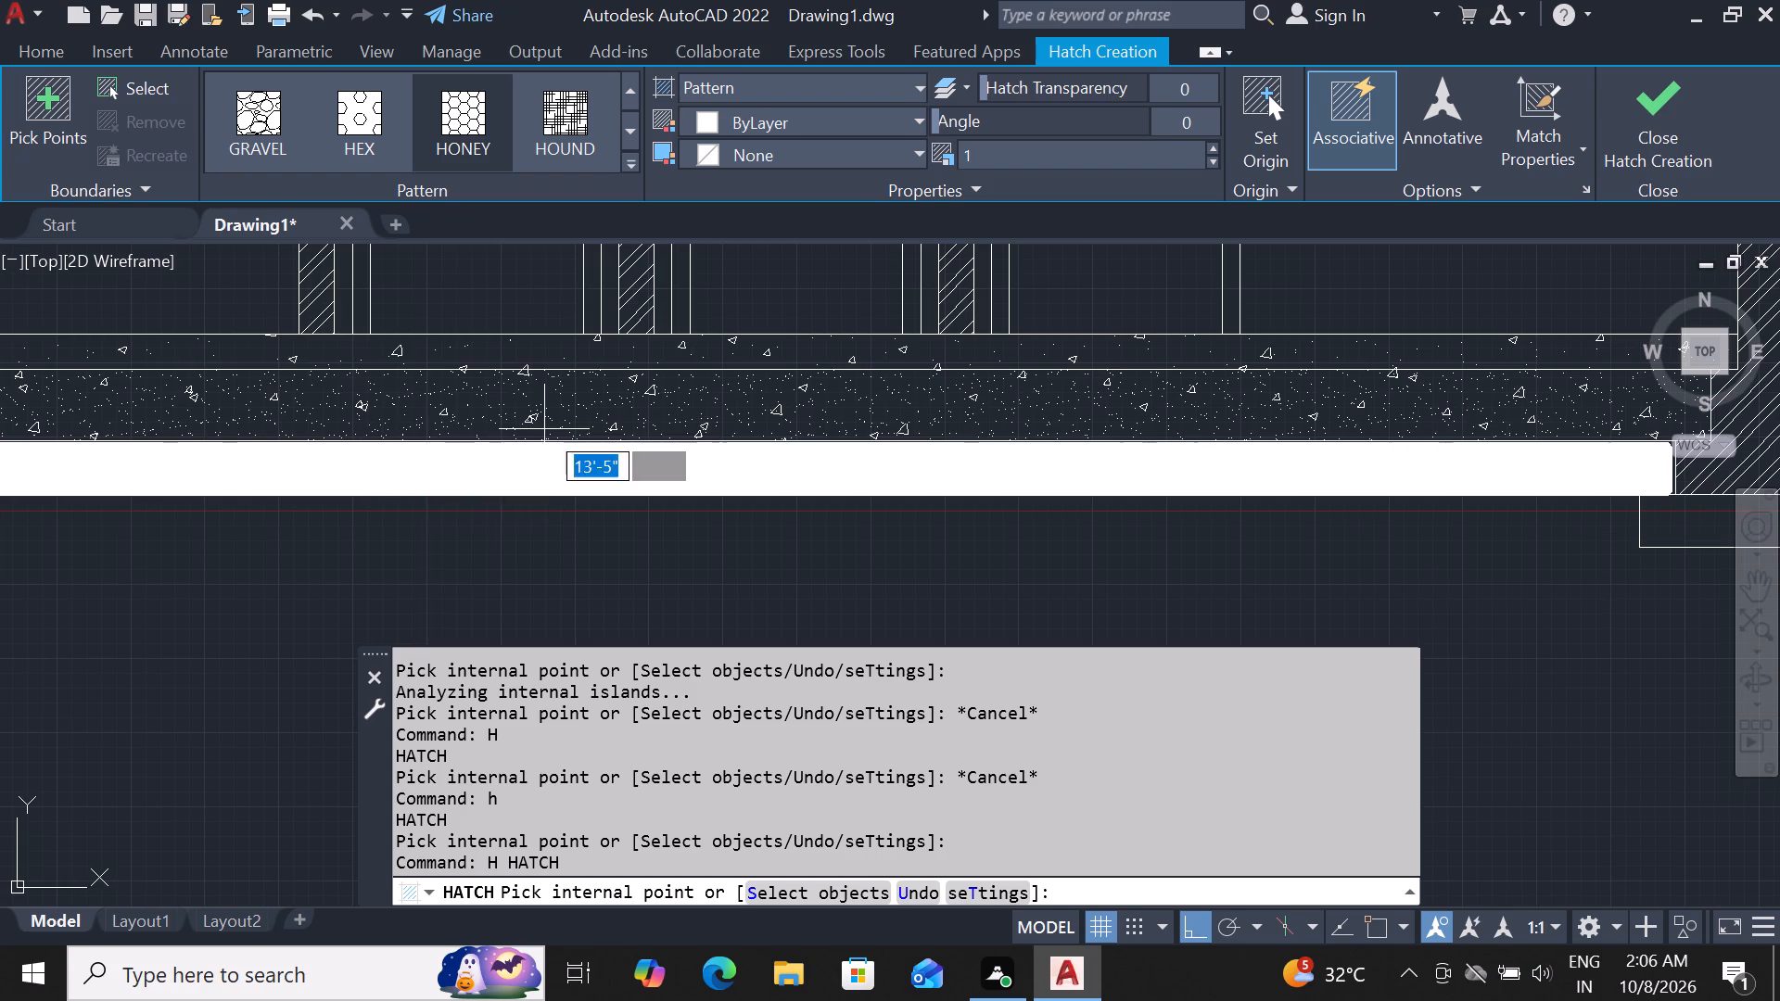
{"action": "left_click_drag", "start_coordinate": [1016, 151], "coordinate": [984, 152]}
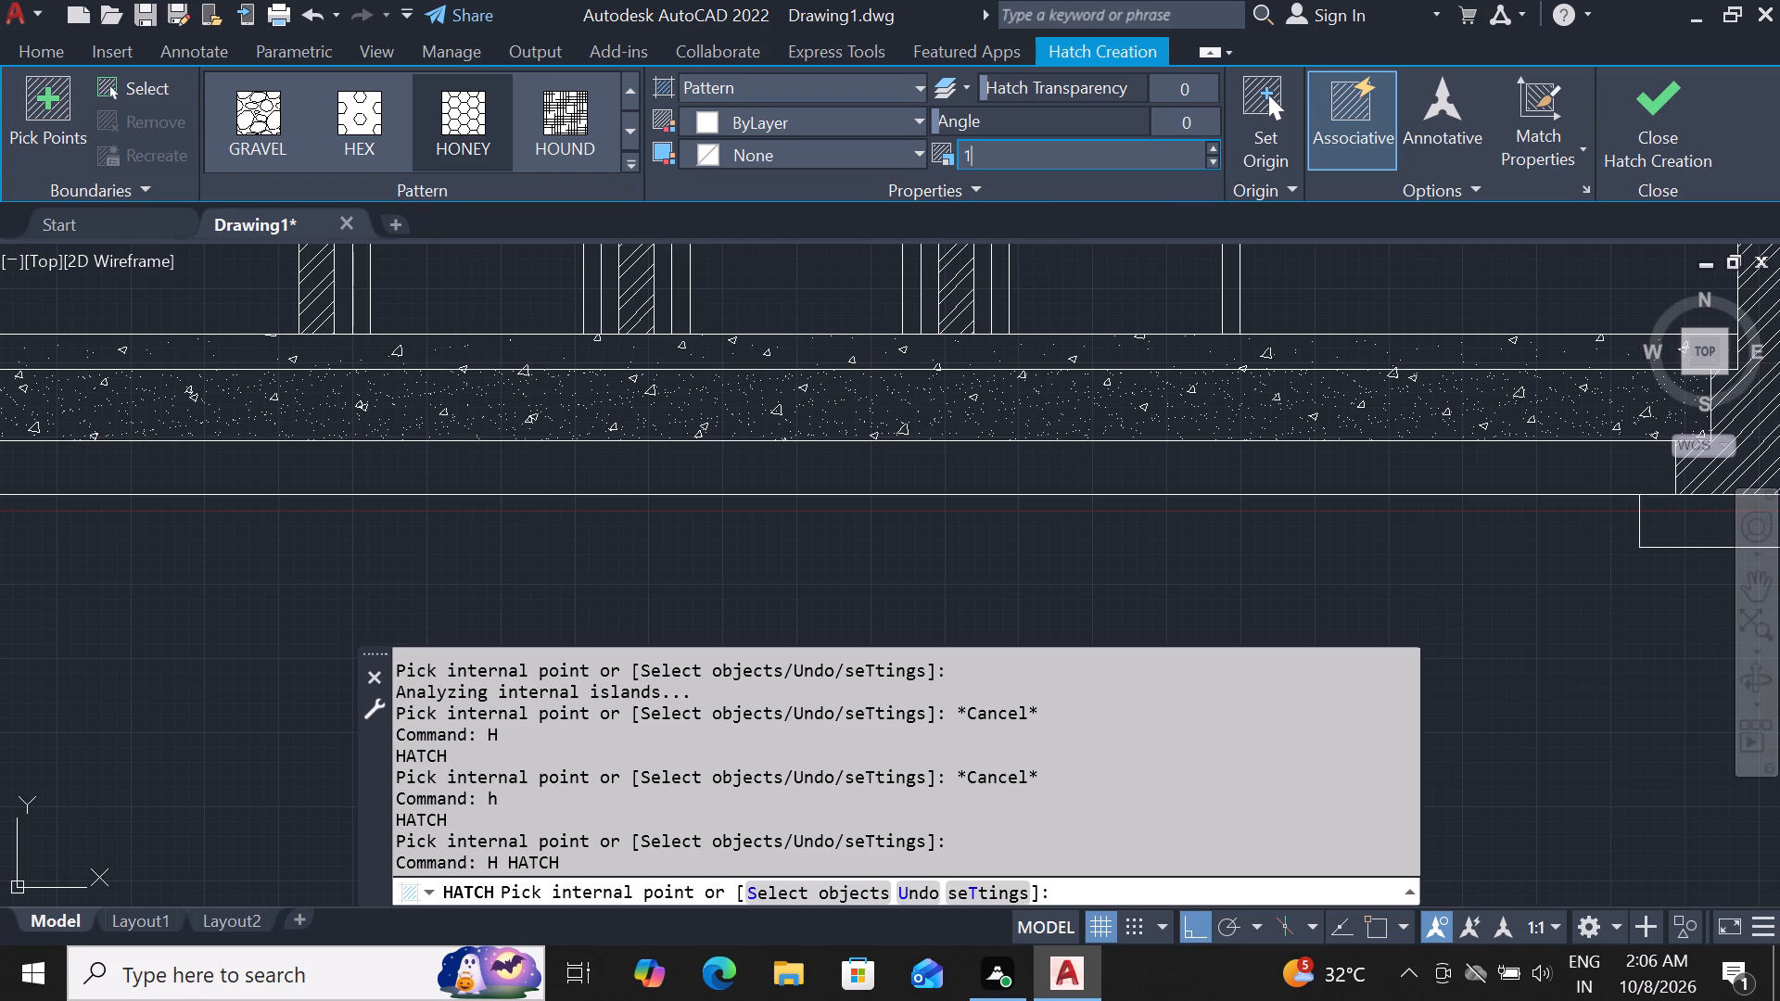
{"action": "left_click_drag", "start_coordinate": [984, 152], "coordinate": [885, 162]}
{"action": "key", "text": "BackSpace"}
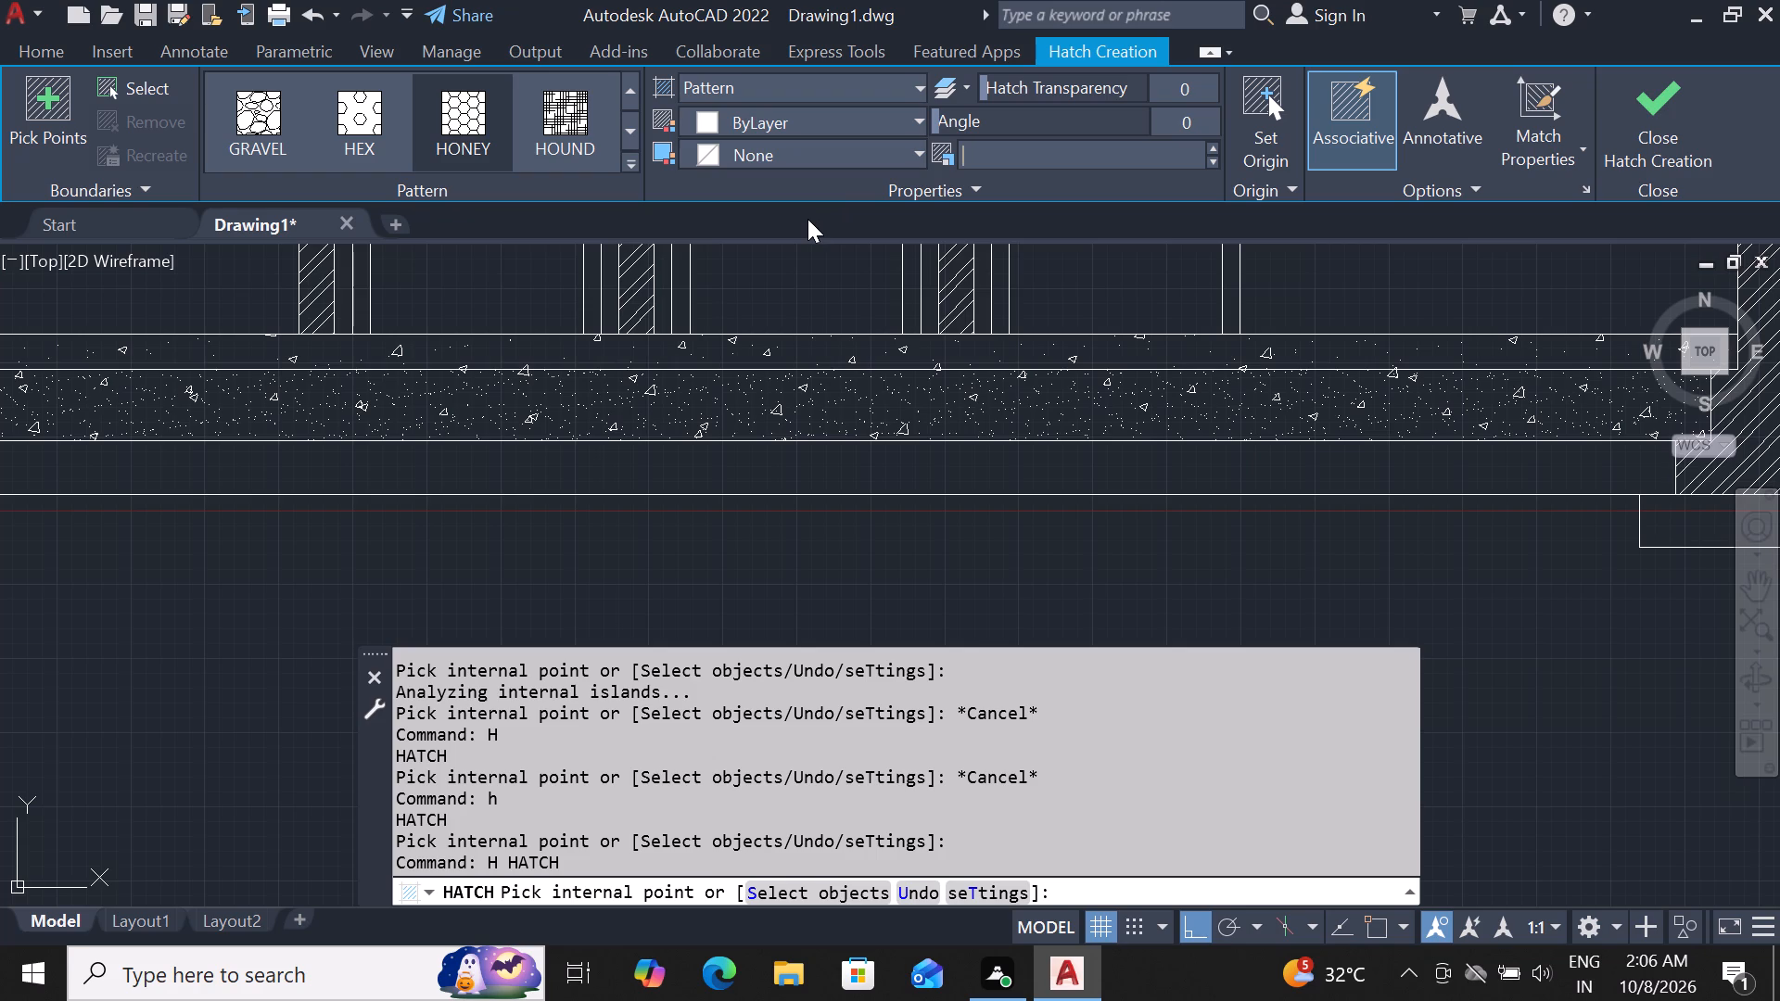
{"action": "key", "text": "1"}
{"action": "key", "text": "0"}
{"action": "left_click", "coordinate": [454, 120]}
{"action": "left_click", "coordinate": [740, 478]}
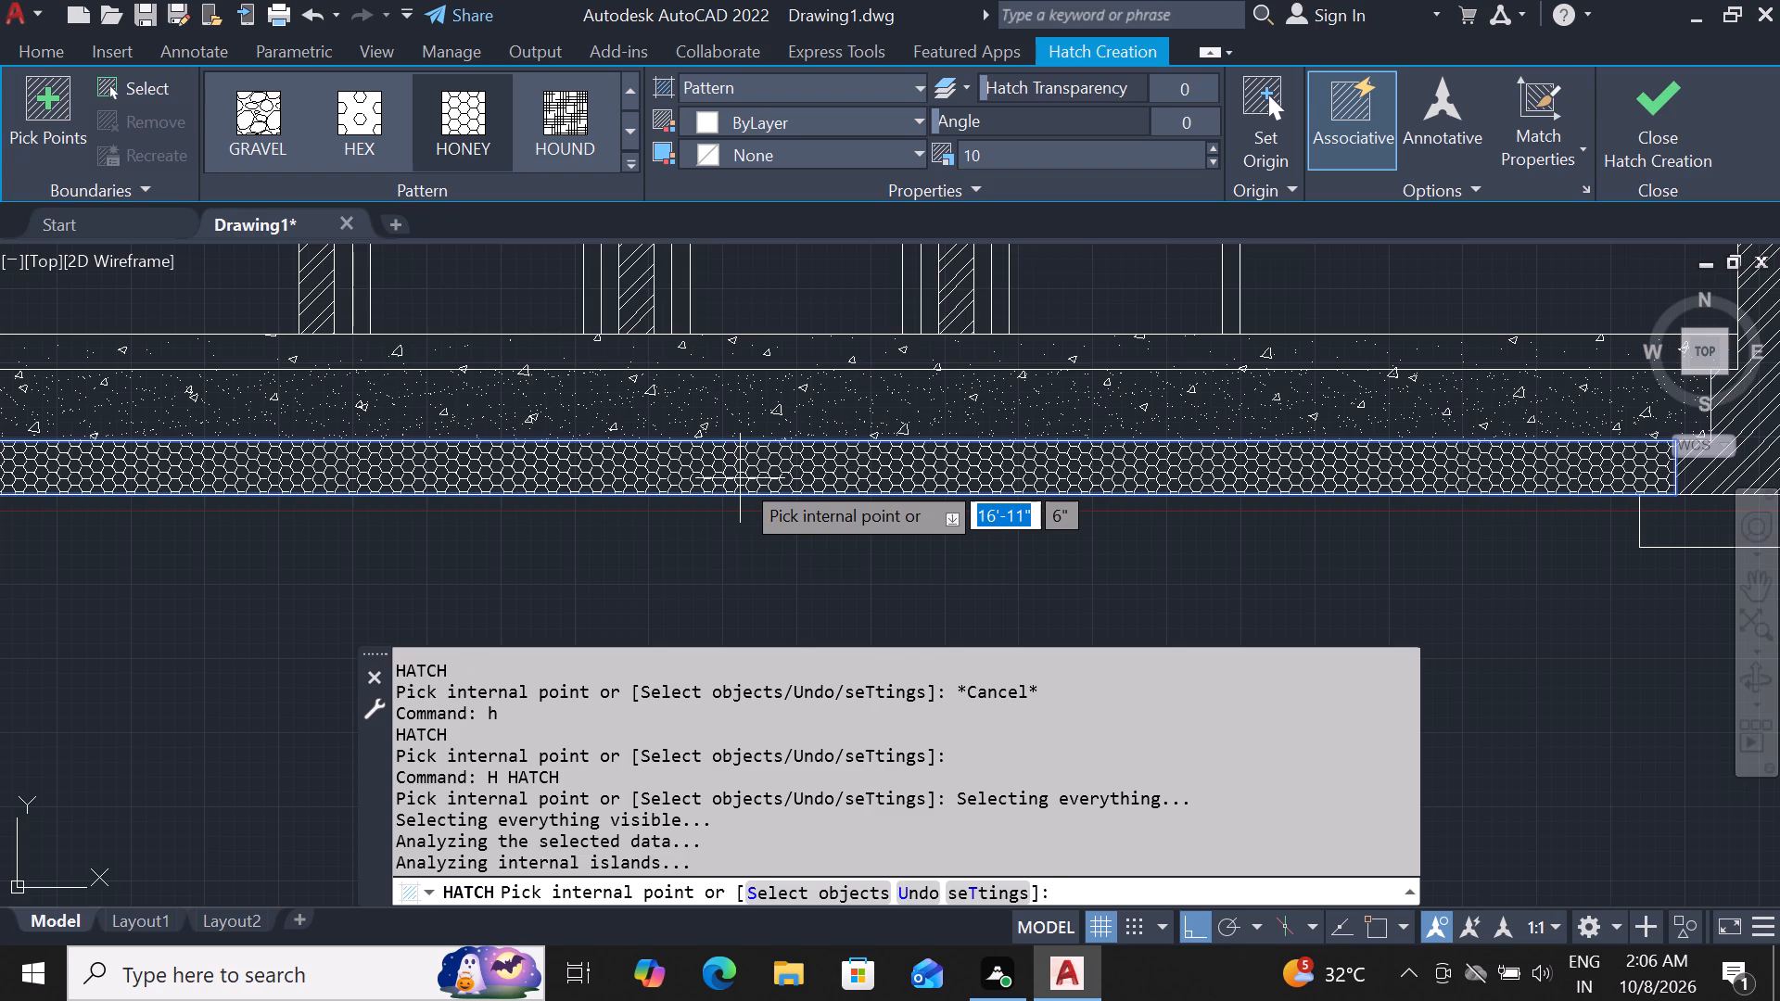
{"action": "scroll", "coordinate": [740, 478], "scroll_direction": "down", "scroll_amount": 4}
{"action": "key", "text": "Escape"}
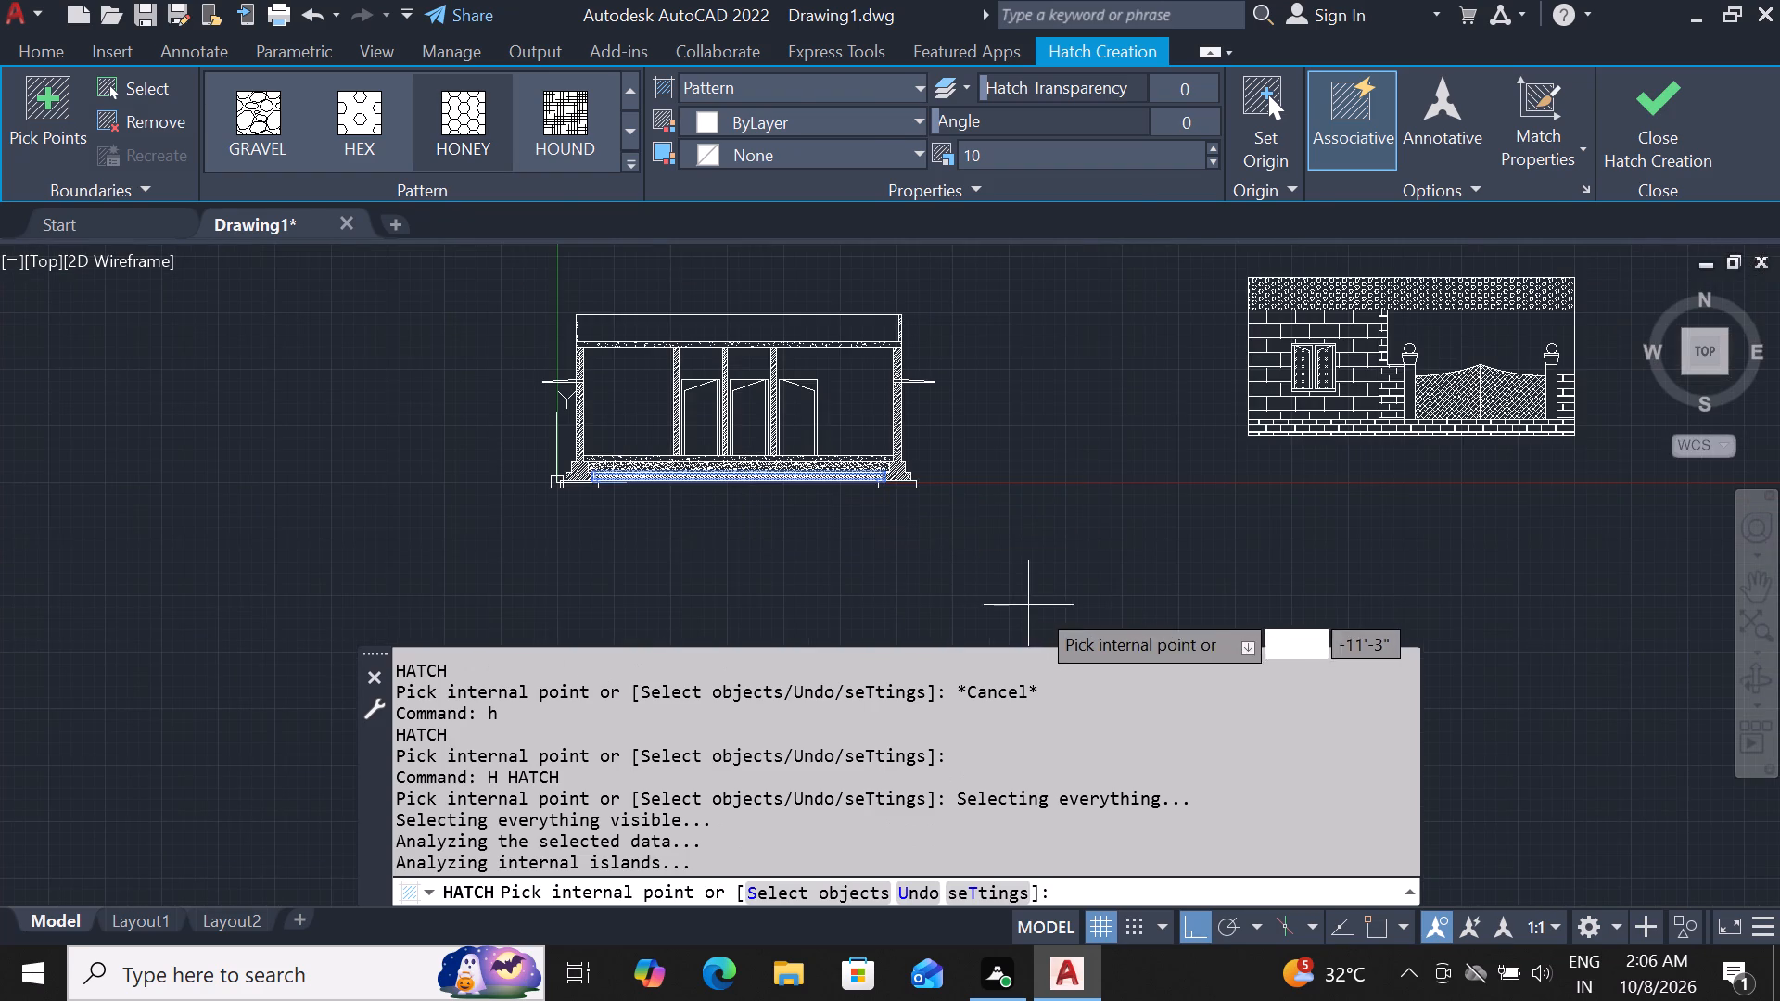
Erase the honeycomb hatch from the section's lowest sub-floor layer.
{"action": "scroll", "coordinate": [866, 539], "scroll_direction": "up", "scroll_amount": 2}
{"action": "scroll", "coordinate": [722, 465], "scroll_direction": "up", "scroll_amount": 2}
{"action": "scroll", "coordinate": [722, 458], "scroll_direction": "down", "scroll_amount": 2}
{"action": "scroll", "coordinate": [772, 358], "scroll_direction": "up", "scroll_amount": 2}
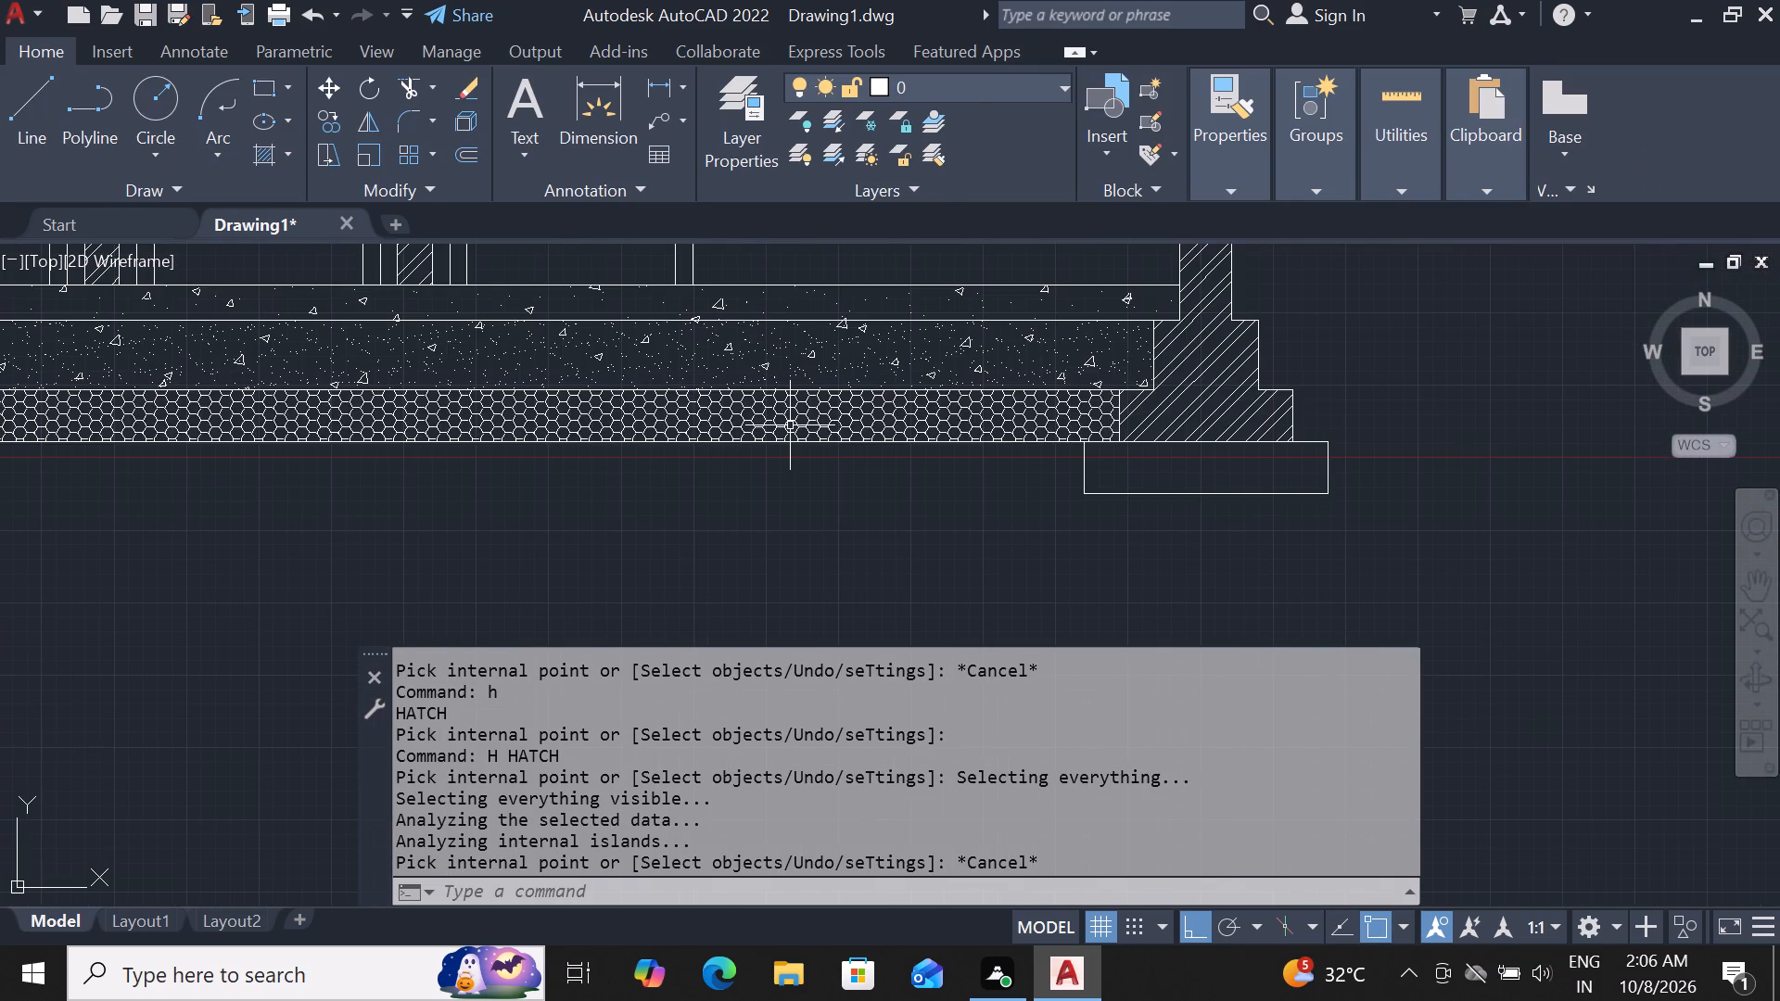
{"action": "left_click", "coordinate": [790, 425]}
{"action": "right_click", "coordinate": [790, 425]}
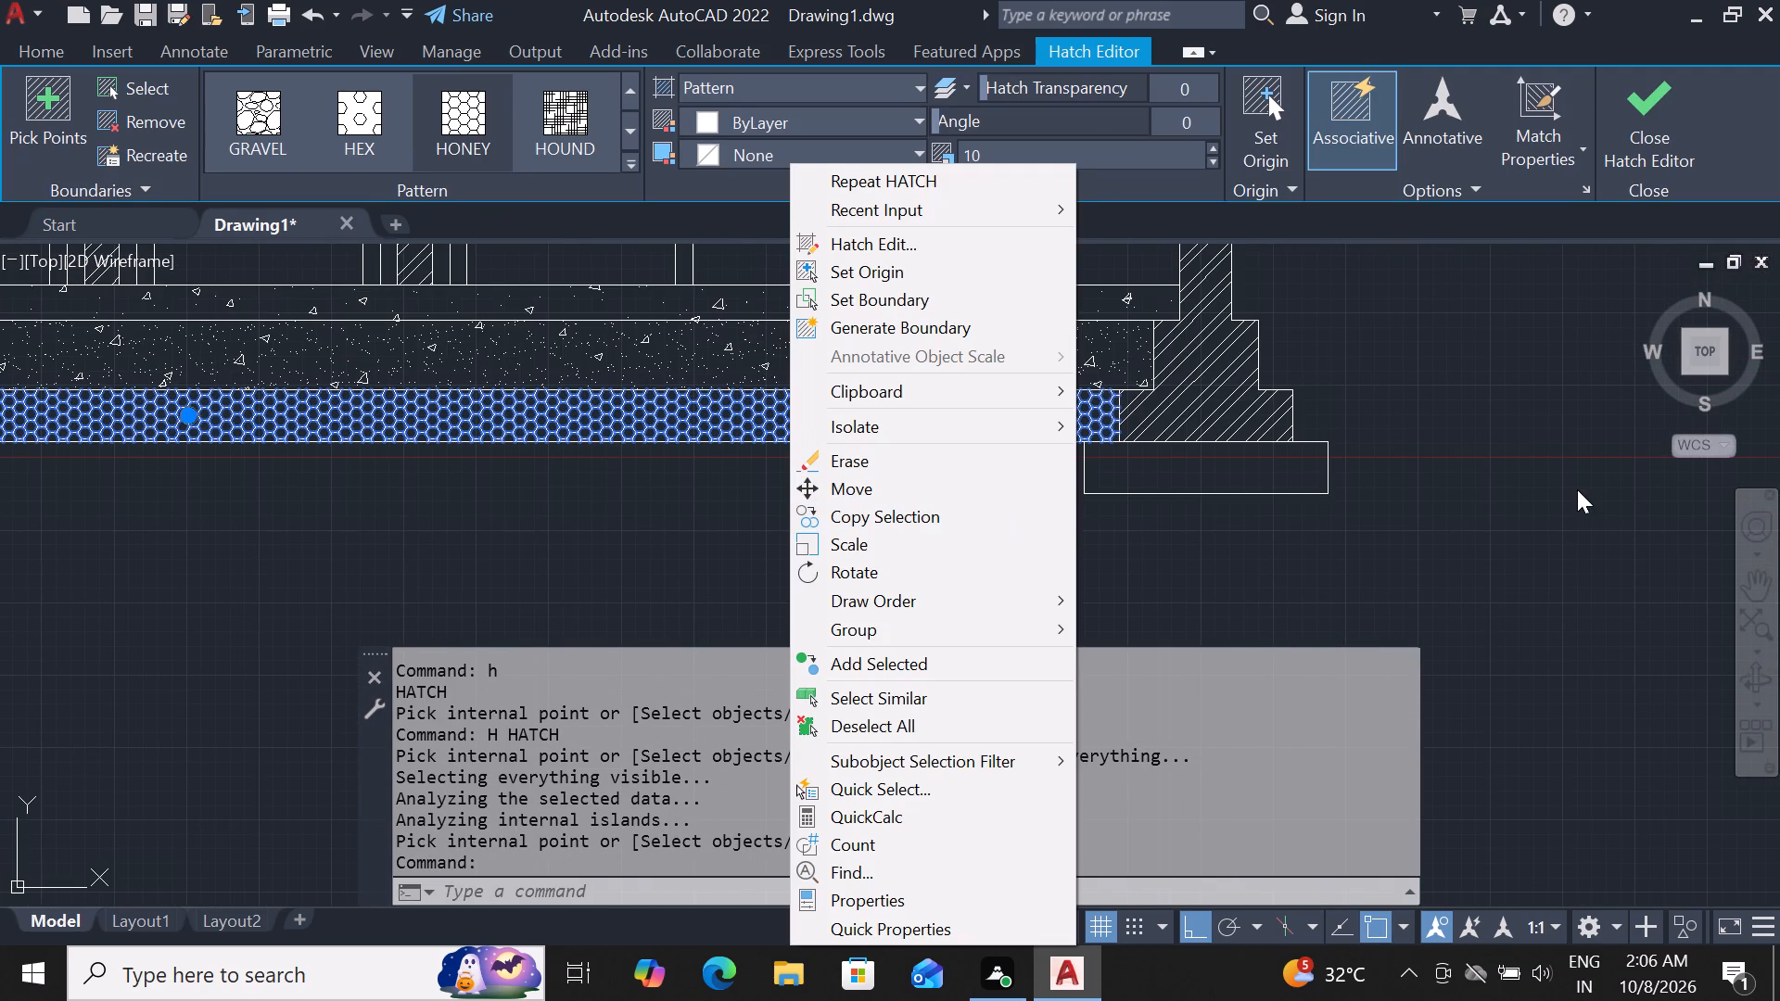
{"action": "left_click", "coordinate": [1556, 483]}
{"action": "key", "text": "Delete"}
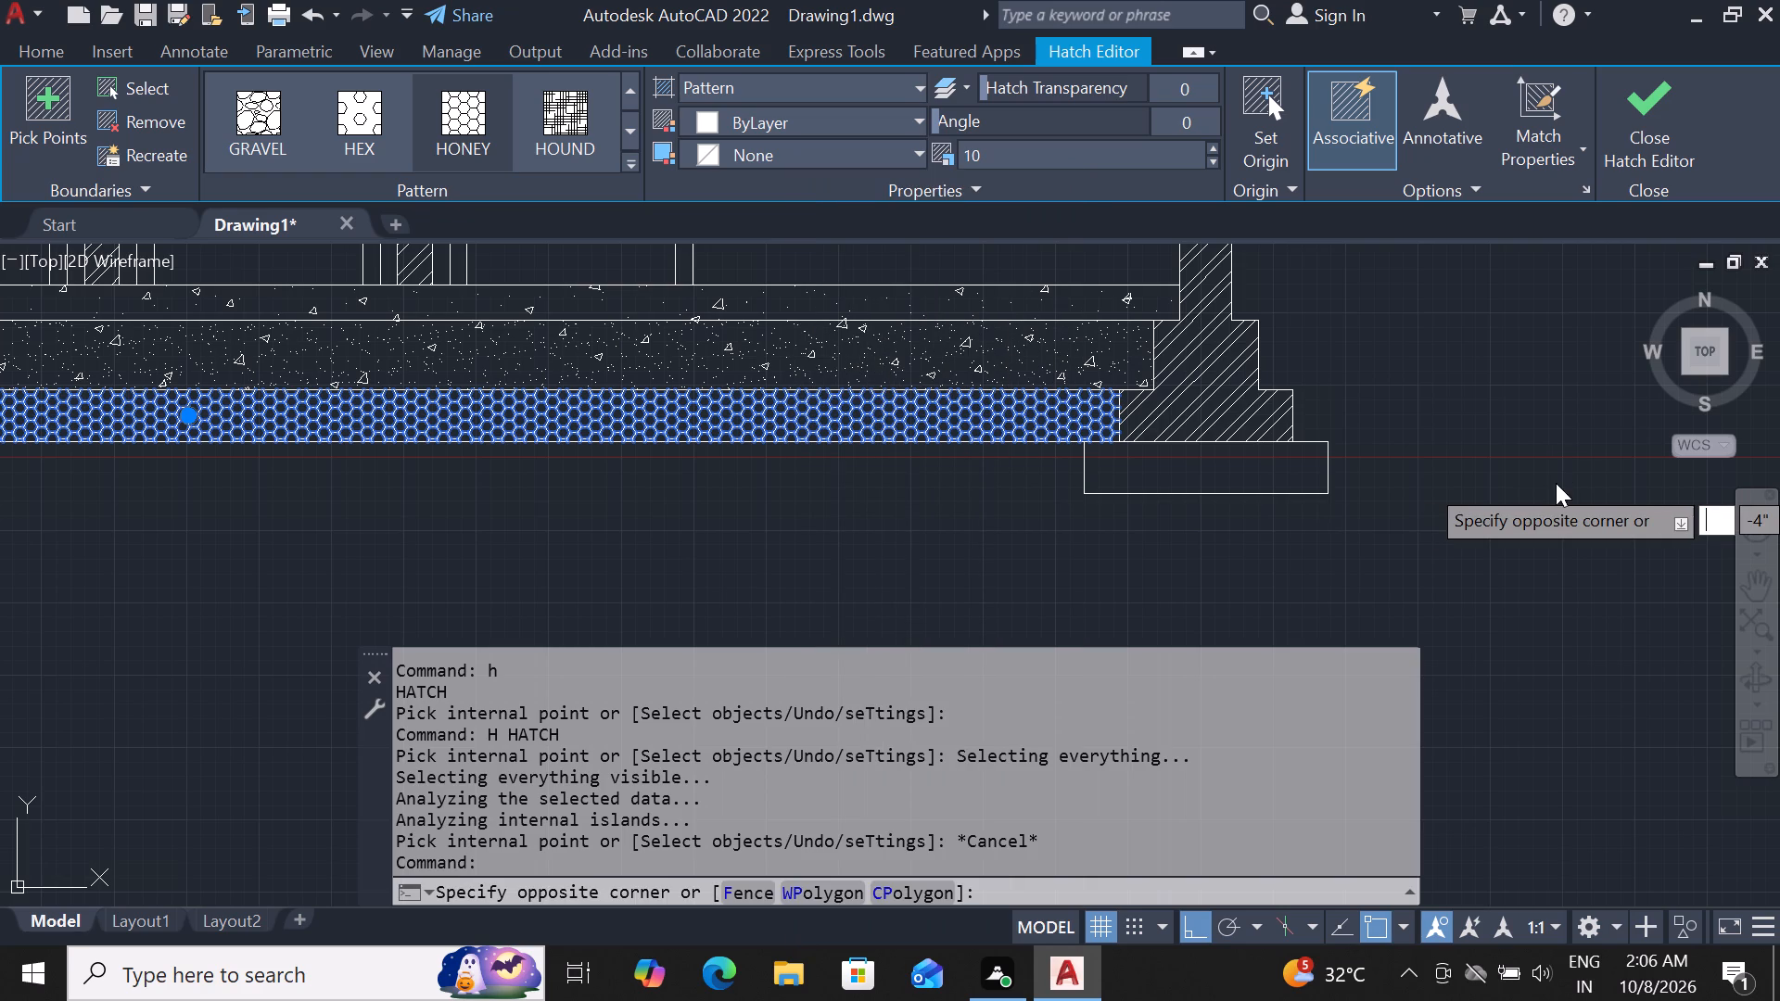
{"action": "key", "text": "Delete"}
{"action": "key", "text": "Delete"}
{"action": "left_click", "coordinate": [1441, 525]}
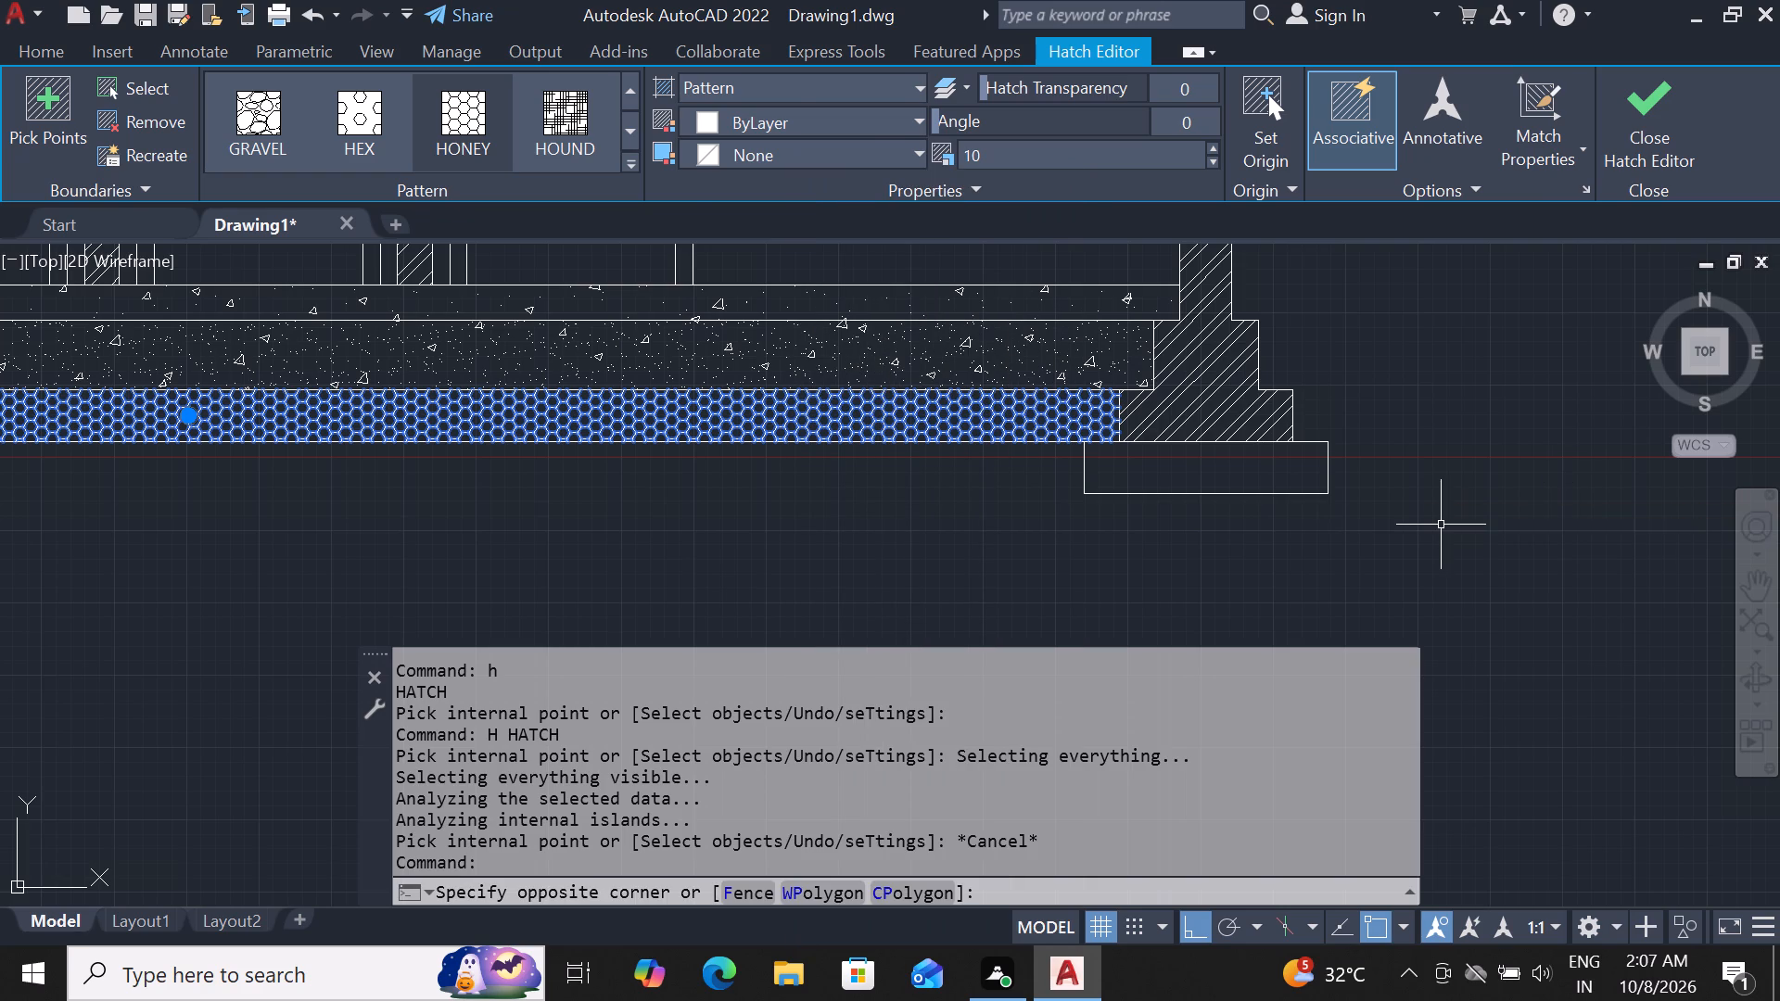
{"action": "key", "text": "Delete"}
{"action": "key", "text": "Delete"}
Hatch the section's lowest sub-floor layer between the footings with the HONEY pattern at scale 20.
{"action": "scroll", "coordinate": [1441, 525], "scroll_direction": "down", "scroll_amount": 1}
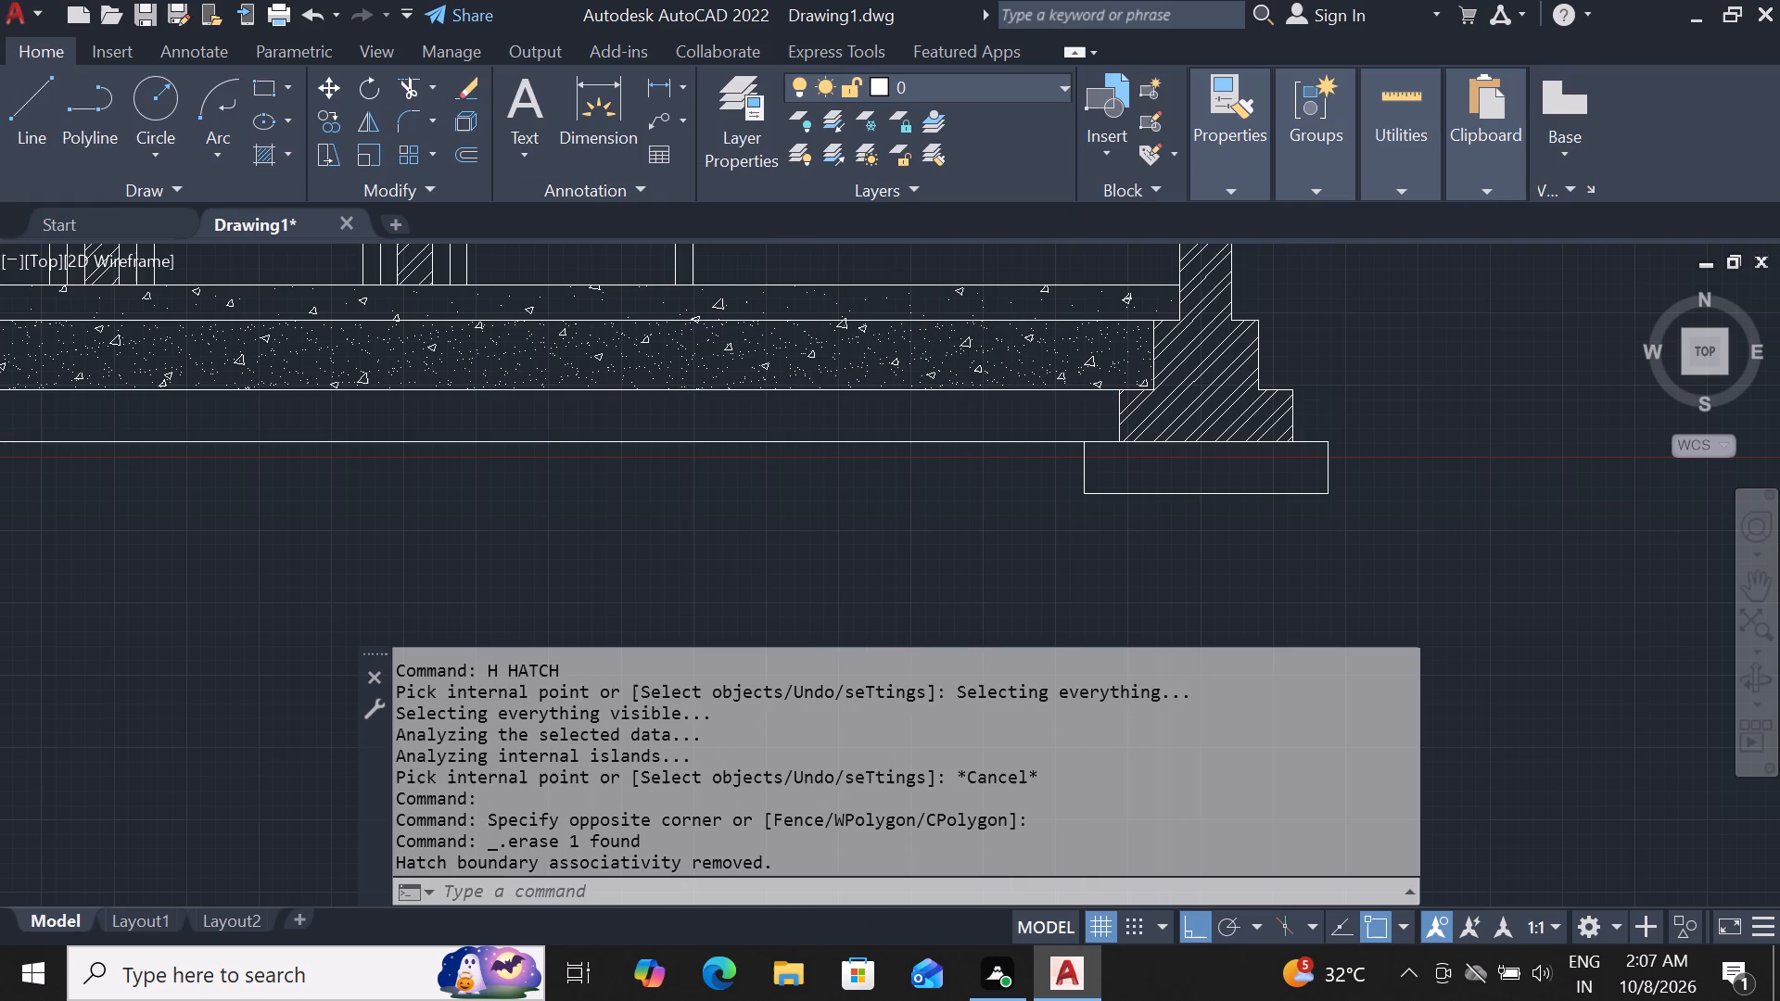
{"action": "scroll", "coordinate": [1441, 525], "scroll_direction": "down", "scroll_amount": 2}
{"action": "type", "text": "h"}
{"action": "key", "text": "space"}
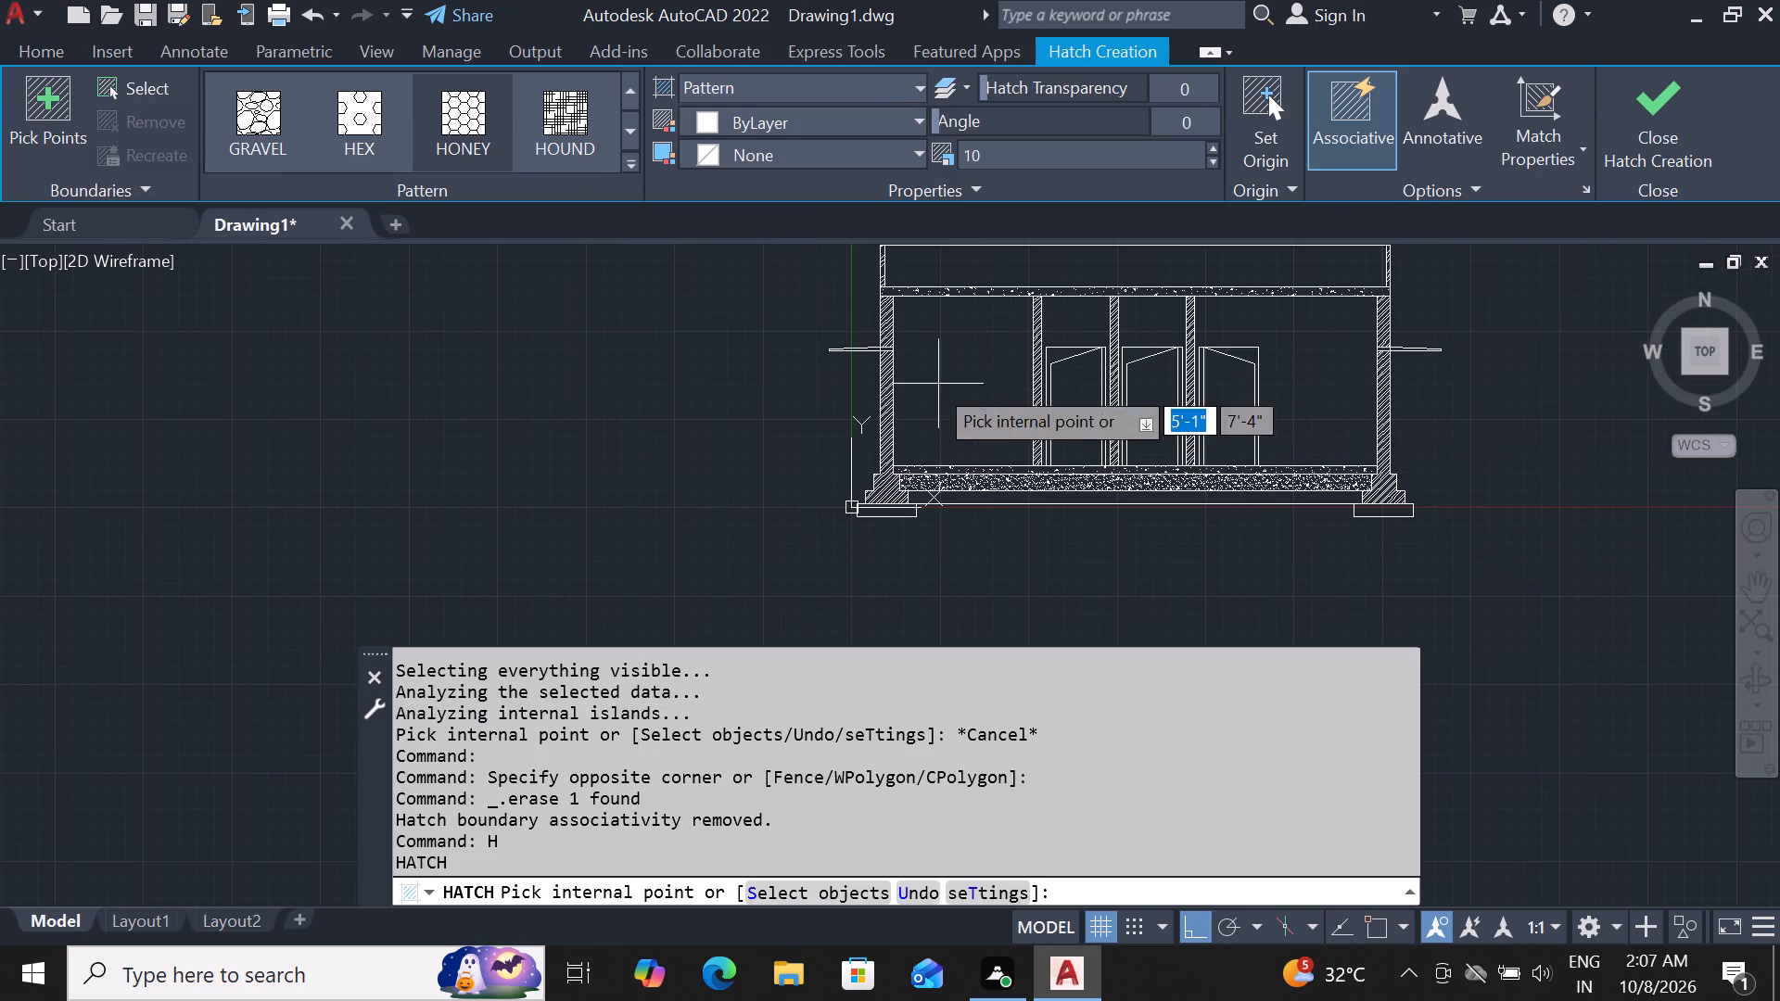
{"action": "left_click", "coordinate": [485, 120]}
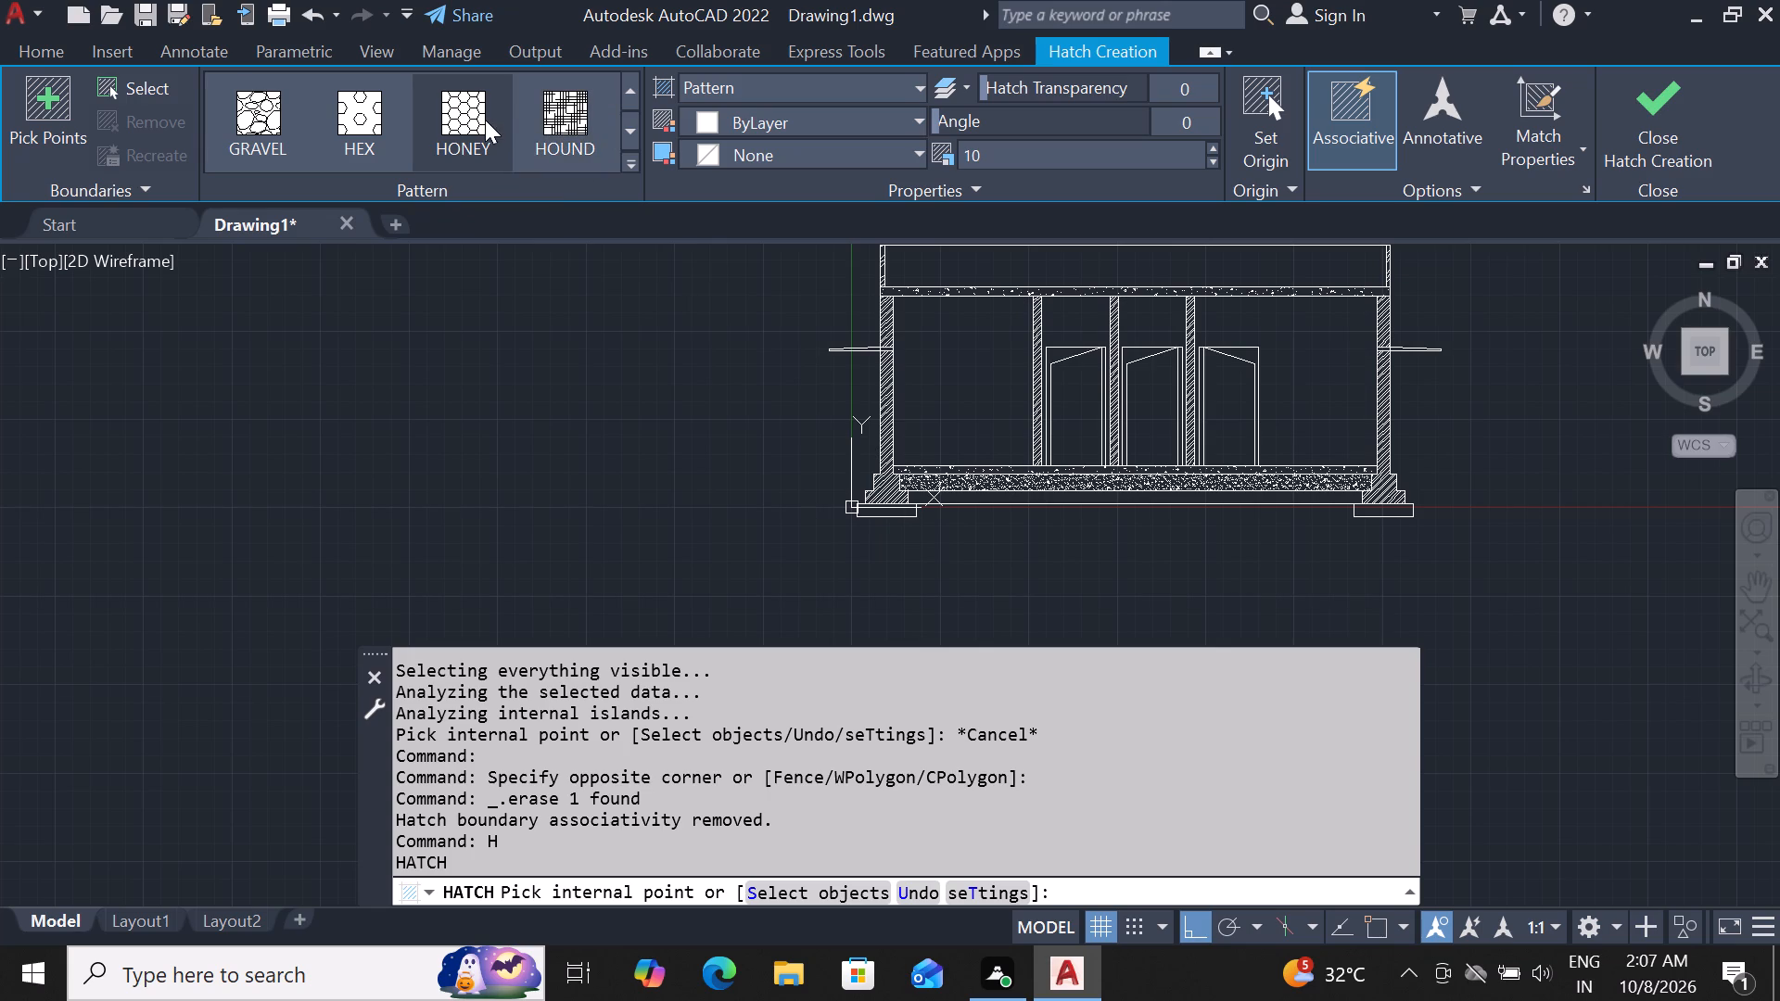
{"action": "left_click_drag", "start_coordinate": [986, 141], "coordinate": [980, 150]}
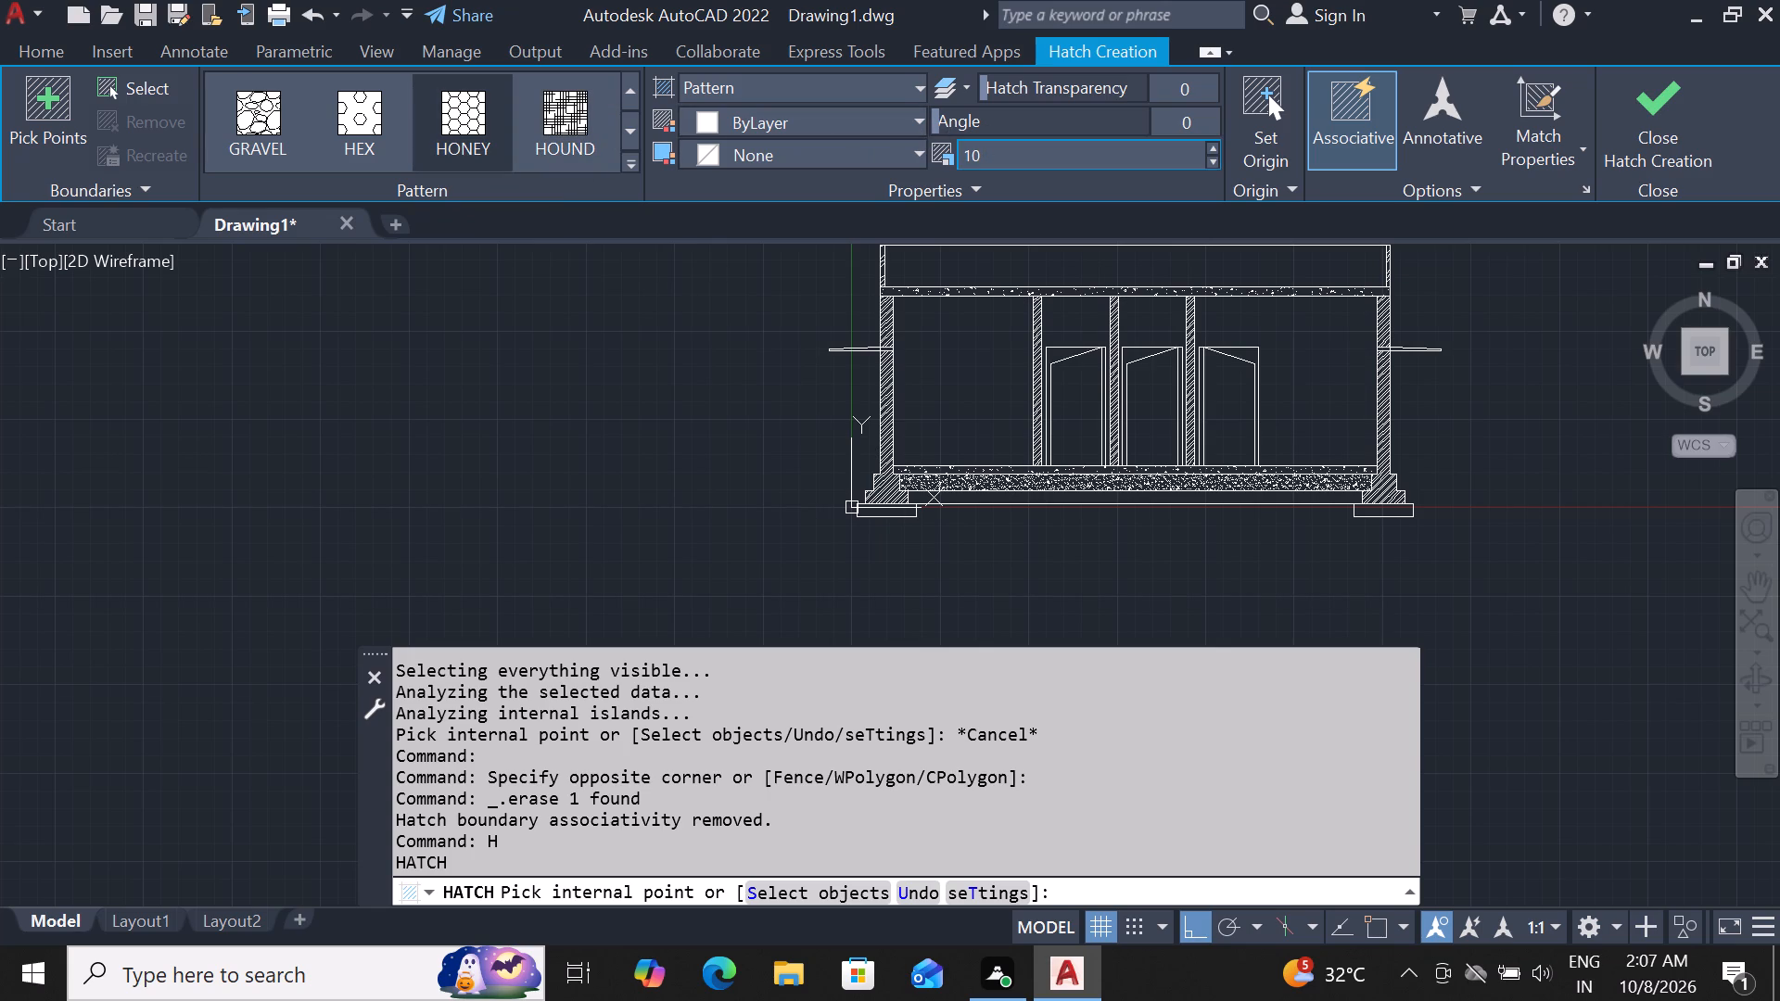
{"action": "left_click_drag", "start_coordinate": [980, 150], "coordinate": [951, 161]}
{"action": "left_click", "coordinate": [967, 164]}
{"action": "key", "text": "BackSpace"}
{"action": "type", "text": "20"}
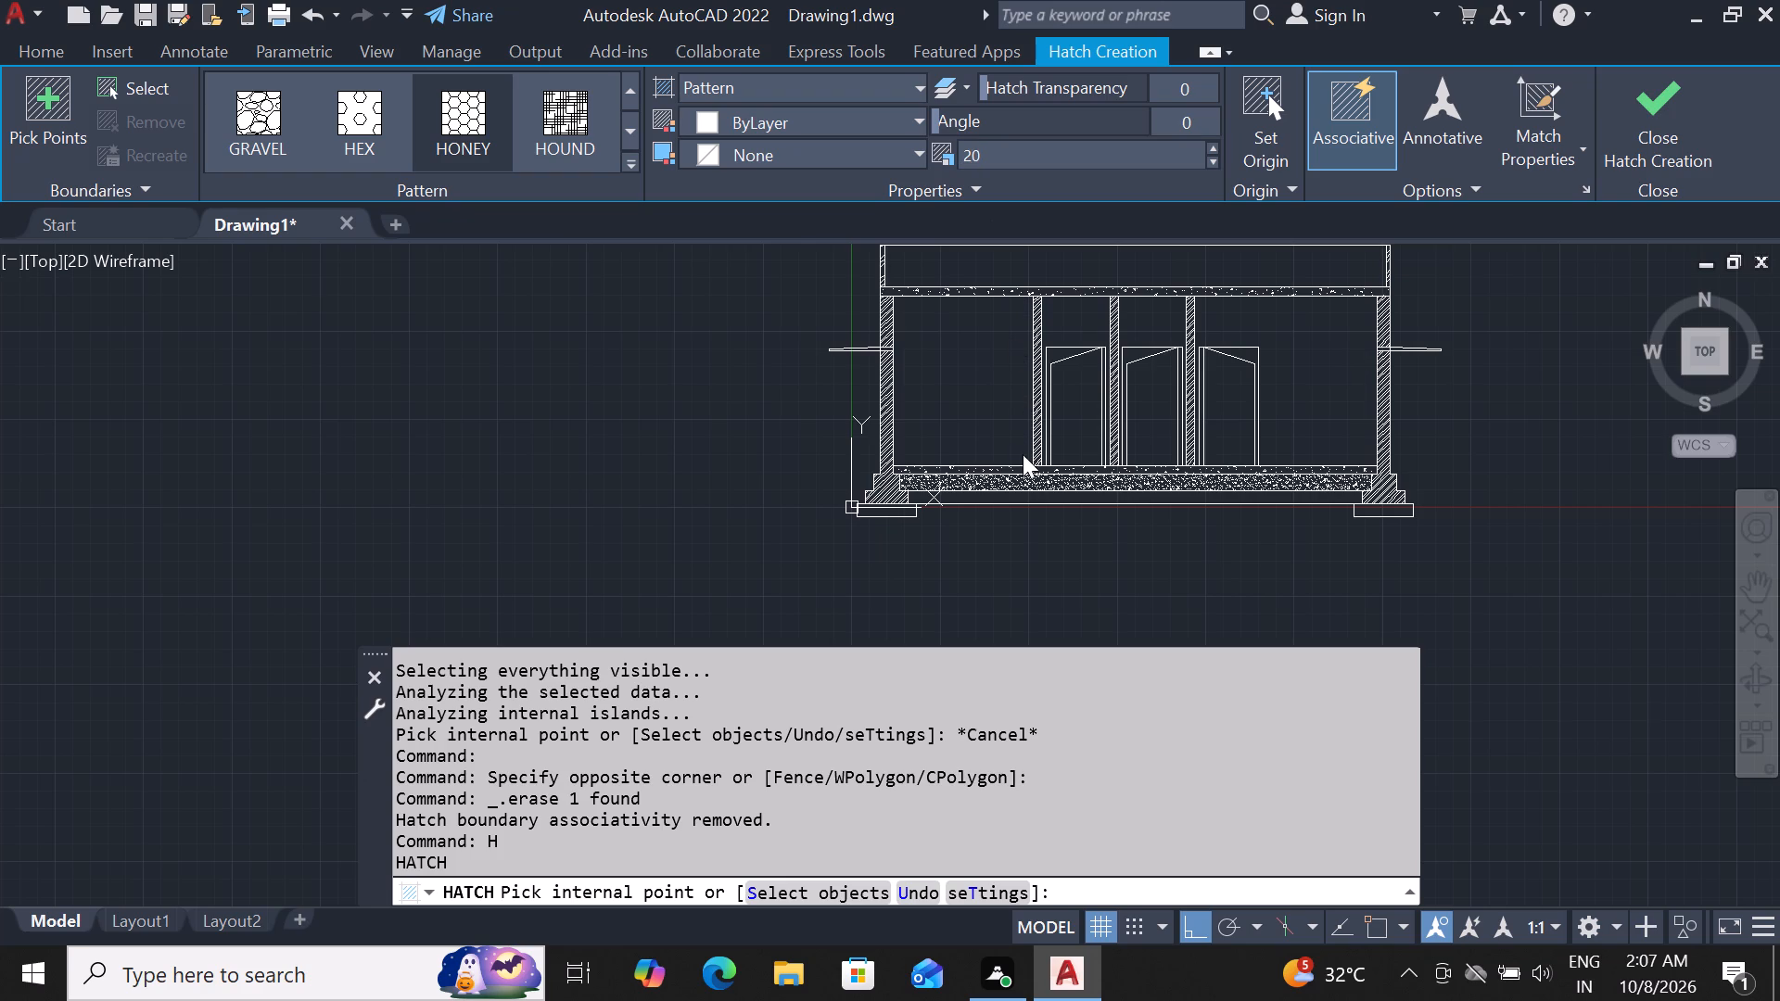
{"action": "scroll", "coordinate": [1051, 525], "scroll_direction": "up", "scroll_amount": 1}
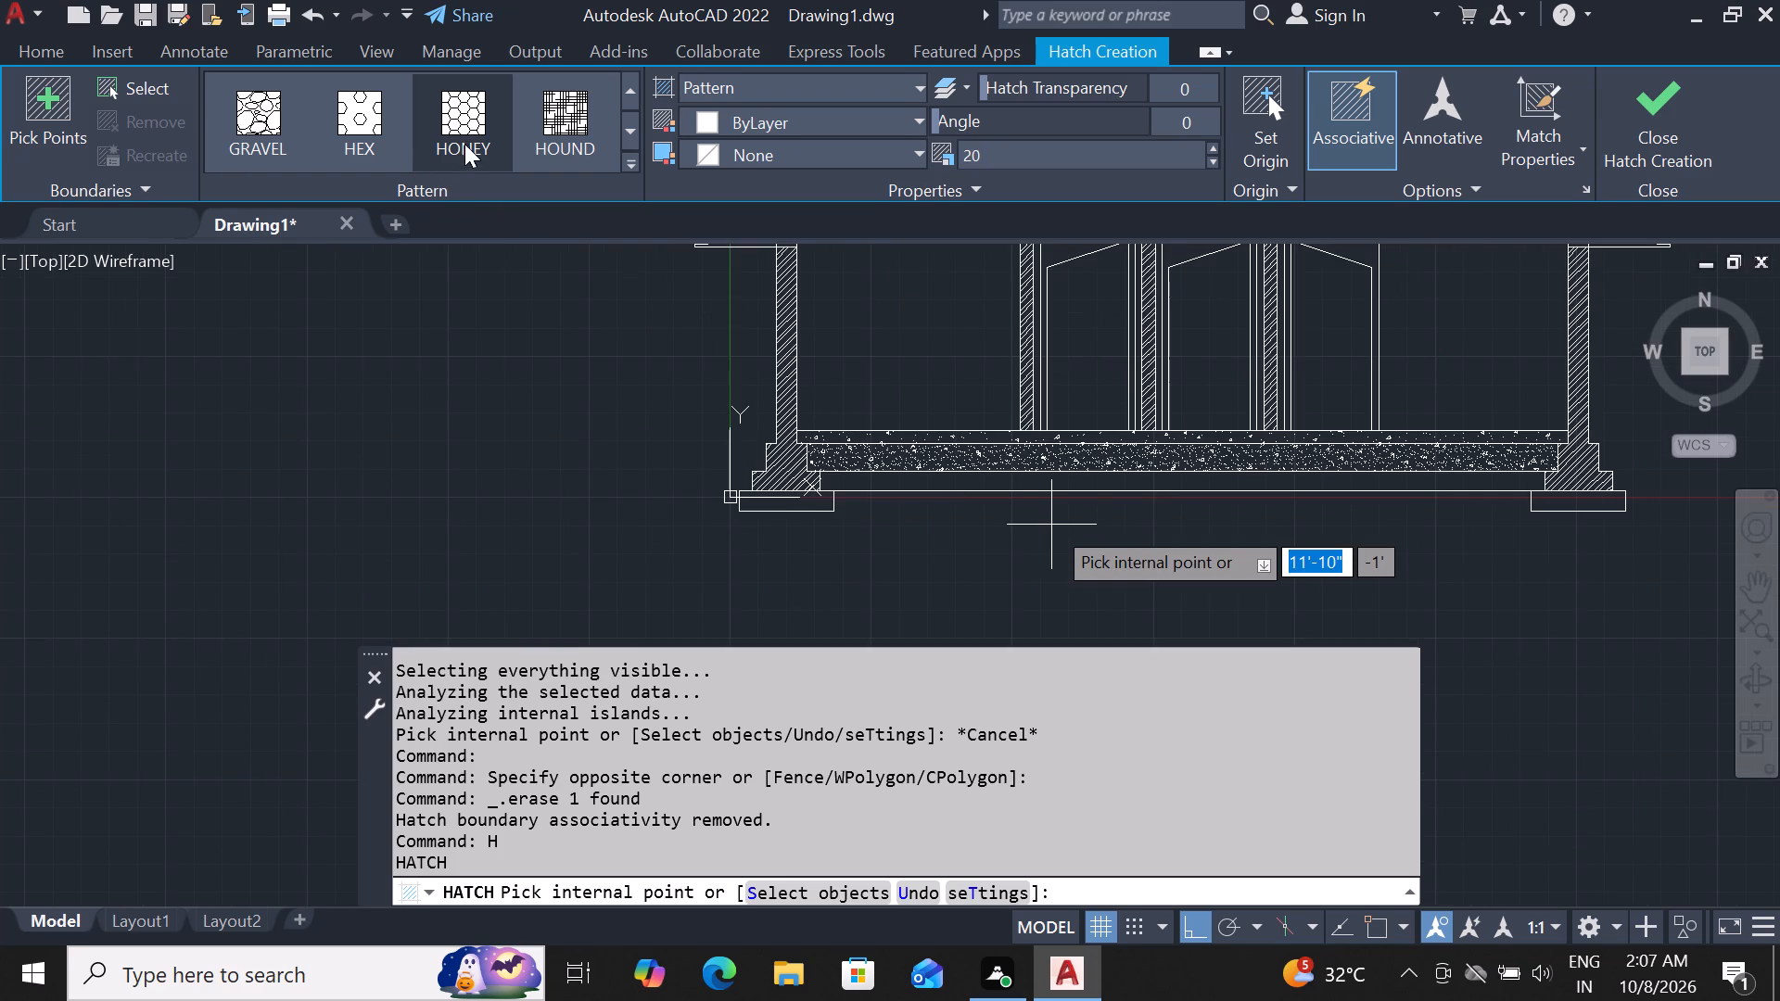
{"action": "left_click", "coordinate": [464, 126]}
{"action": "scroll", "coordinate": [1082, 486], "scroll_direction": "up", "scroll_amount": 3}
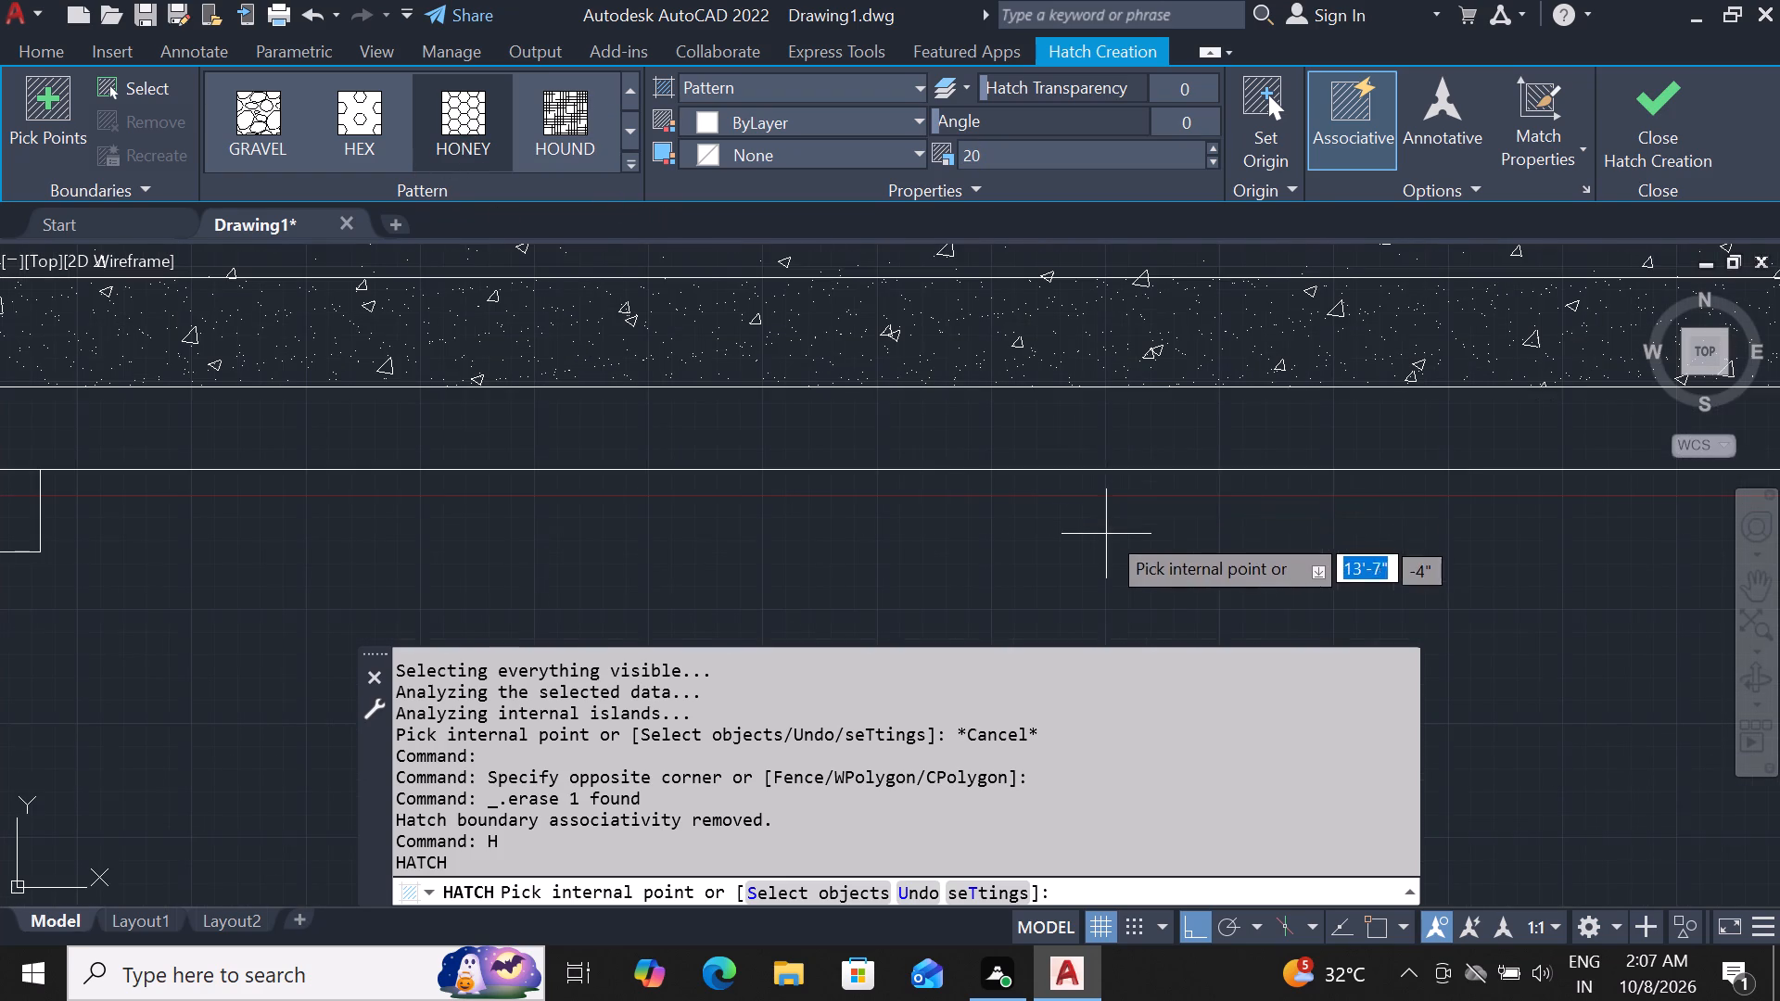
{"action": "left_click", "coordinate": [1088, 424]}
{"action": "scroll", "coordinate": [1056, 460], "scroll_direction": "down", "scroll_amount": 6}
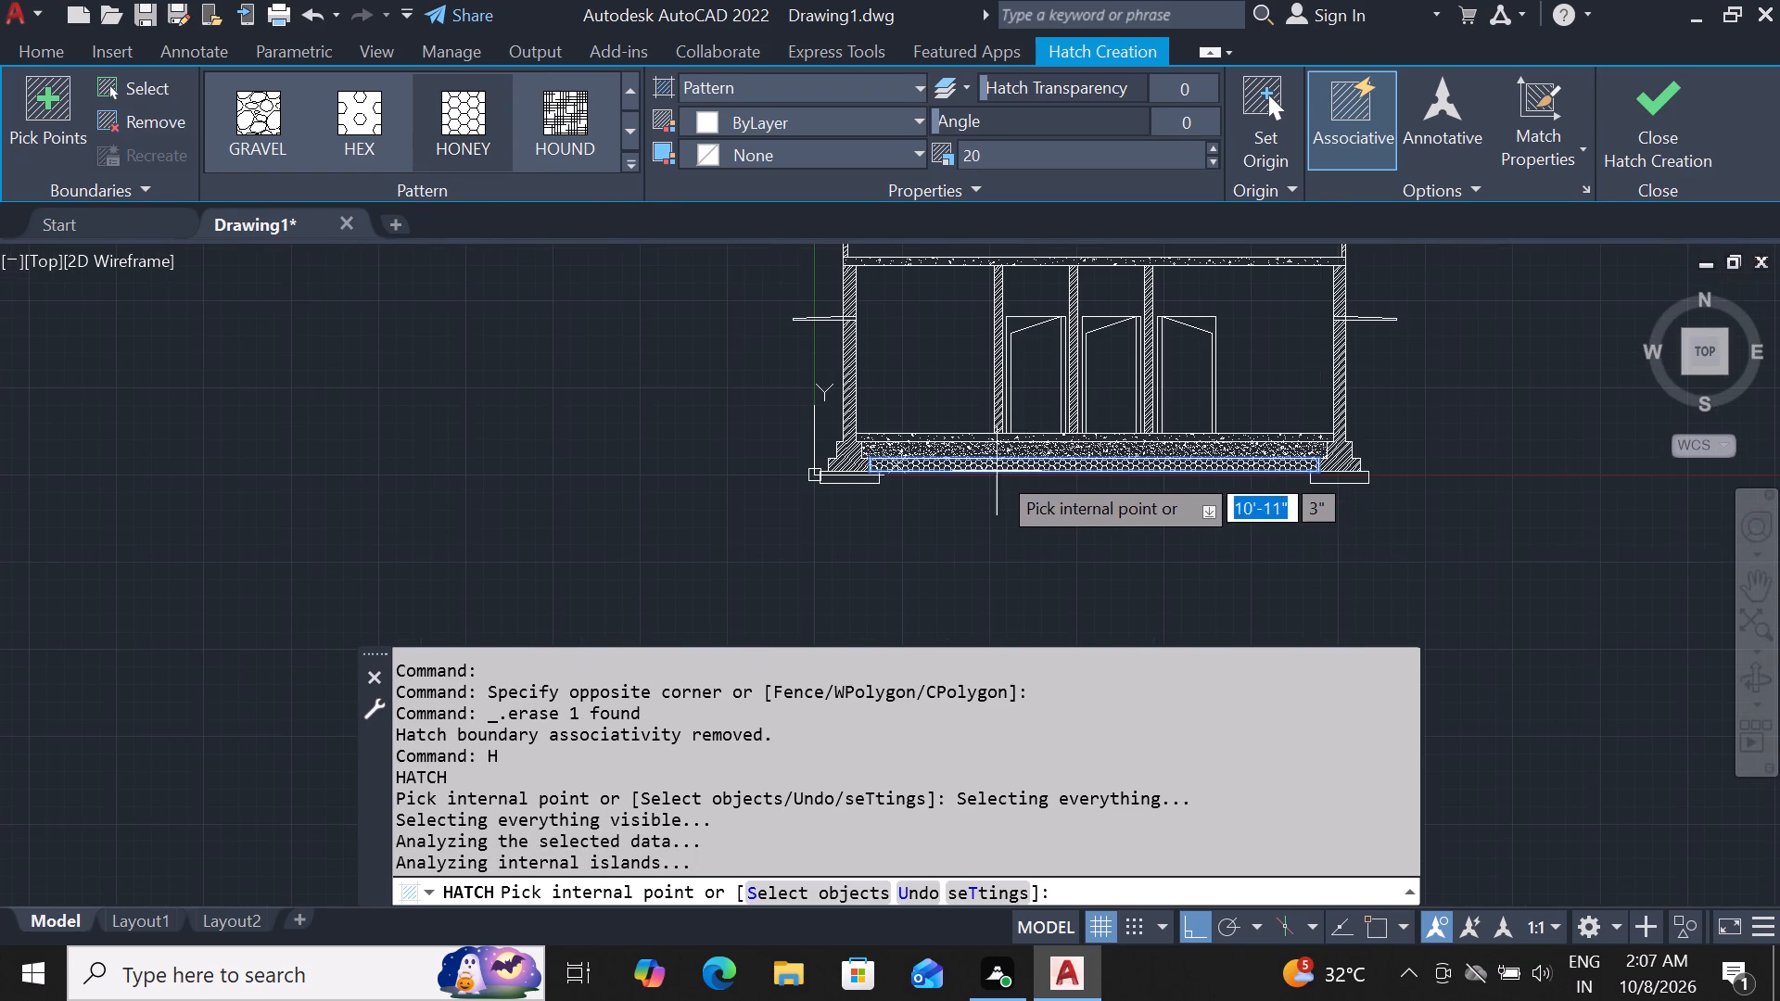
{"action": "key", "text": "Escape"}
Examine the hatched section and the front elevation beside it.
{"action": "scroll", "coordinate": [1257, 373], "scroll_direction": "up", "scroll_amount": 2}
{"action": "scroll", "coordinate": [1206, 462], "scroll_direction": "down", "scroll_amount": 2}
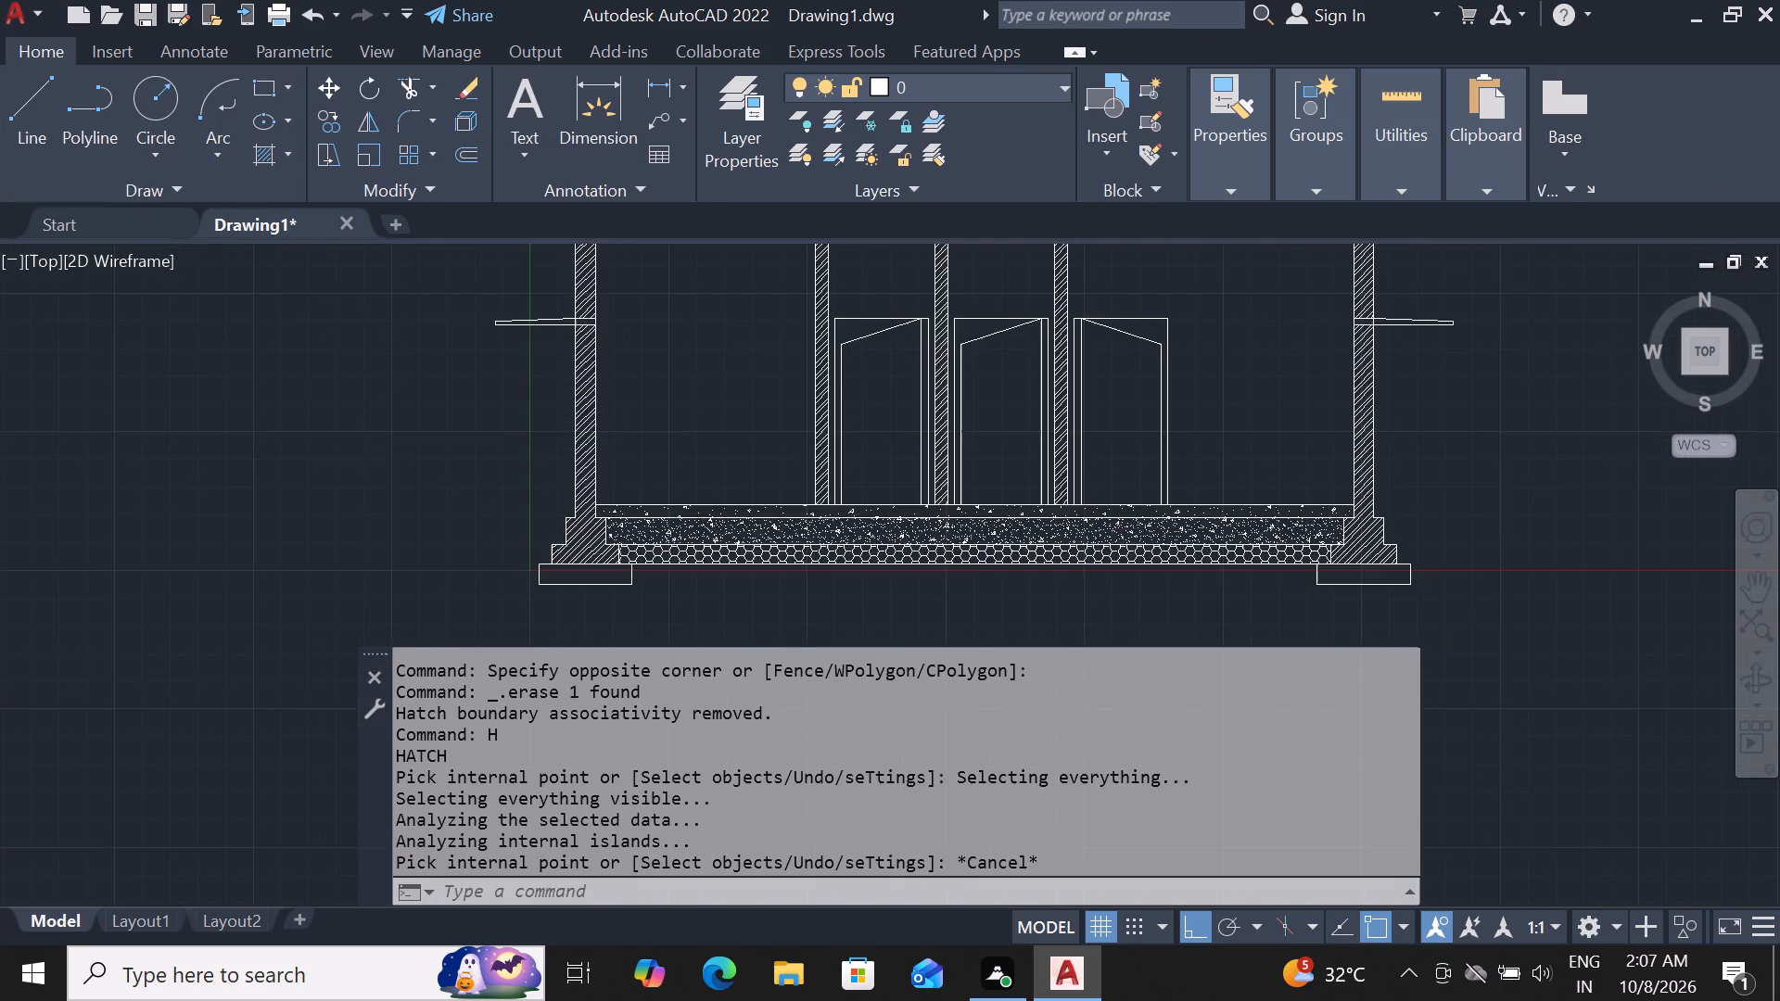
{"action": "scroll", "coordinate": [1206, 462], "scroll_direction": "down", "scroll_amount": 2}
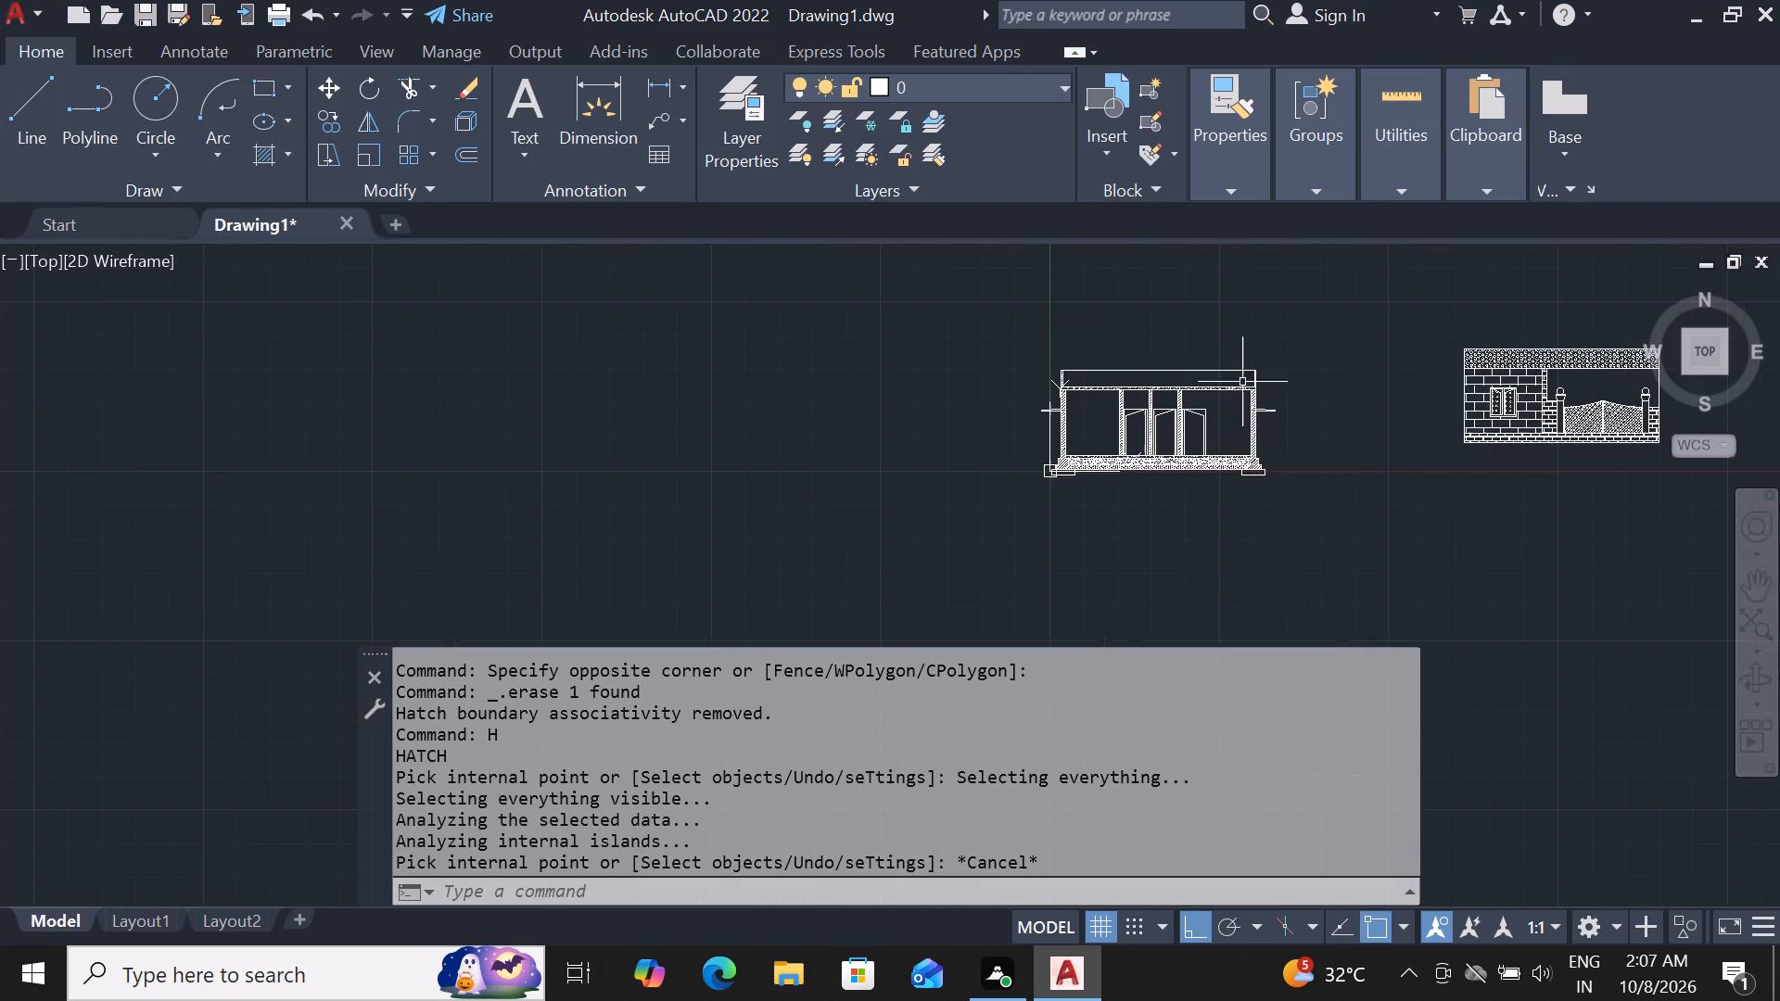
{"action": "scroll", "coordinate": [1245, 374], "scroll_direction": "down", "scroll_amount": 2}
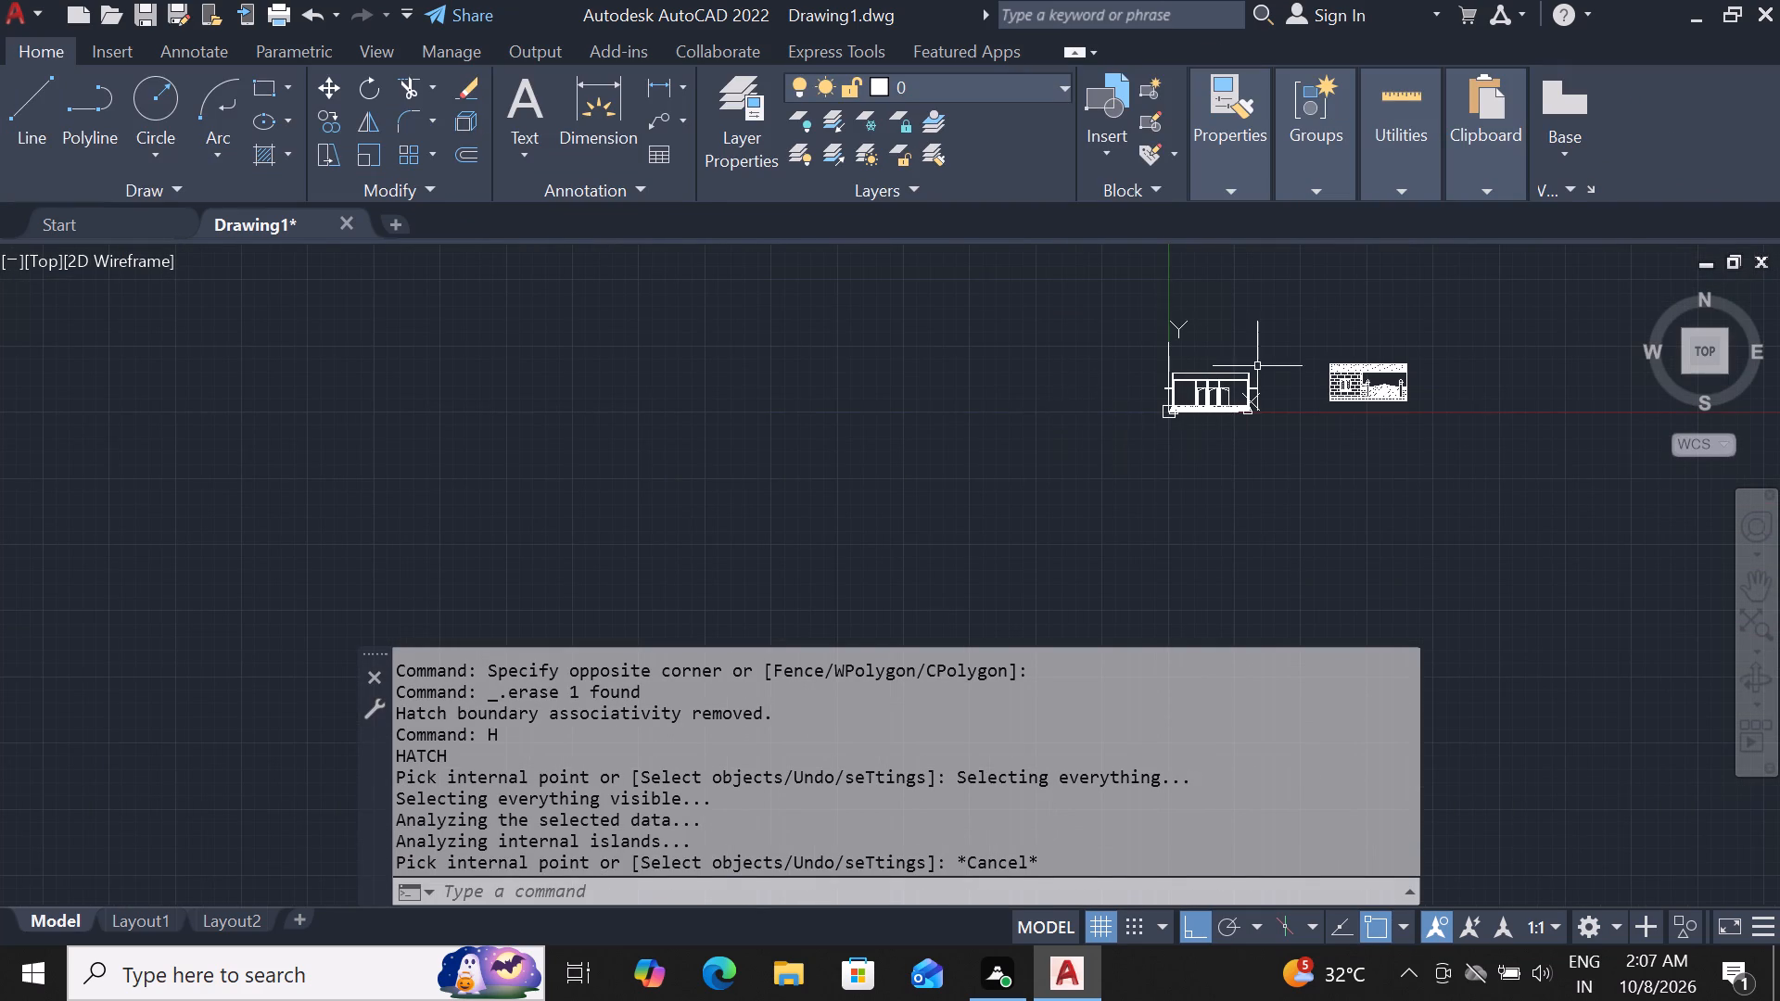
{"action": "scroll", "coordinate": [1257, 366], "scroll_direction": "up", "scroll_amount": 5}
{"action": "scroll", "coordinate": [1227, 462], "scroll_direction": "down", "scroll_amount": 3}
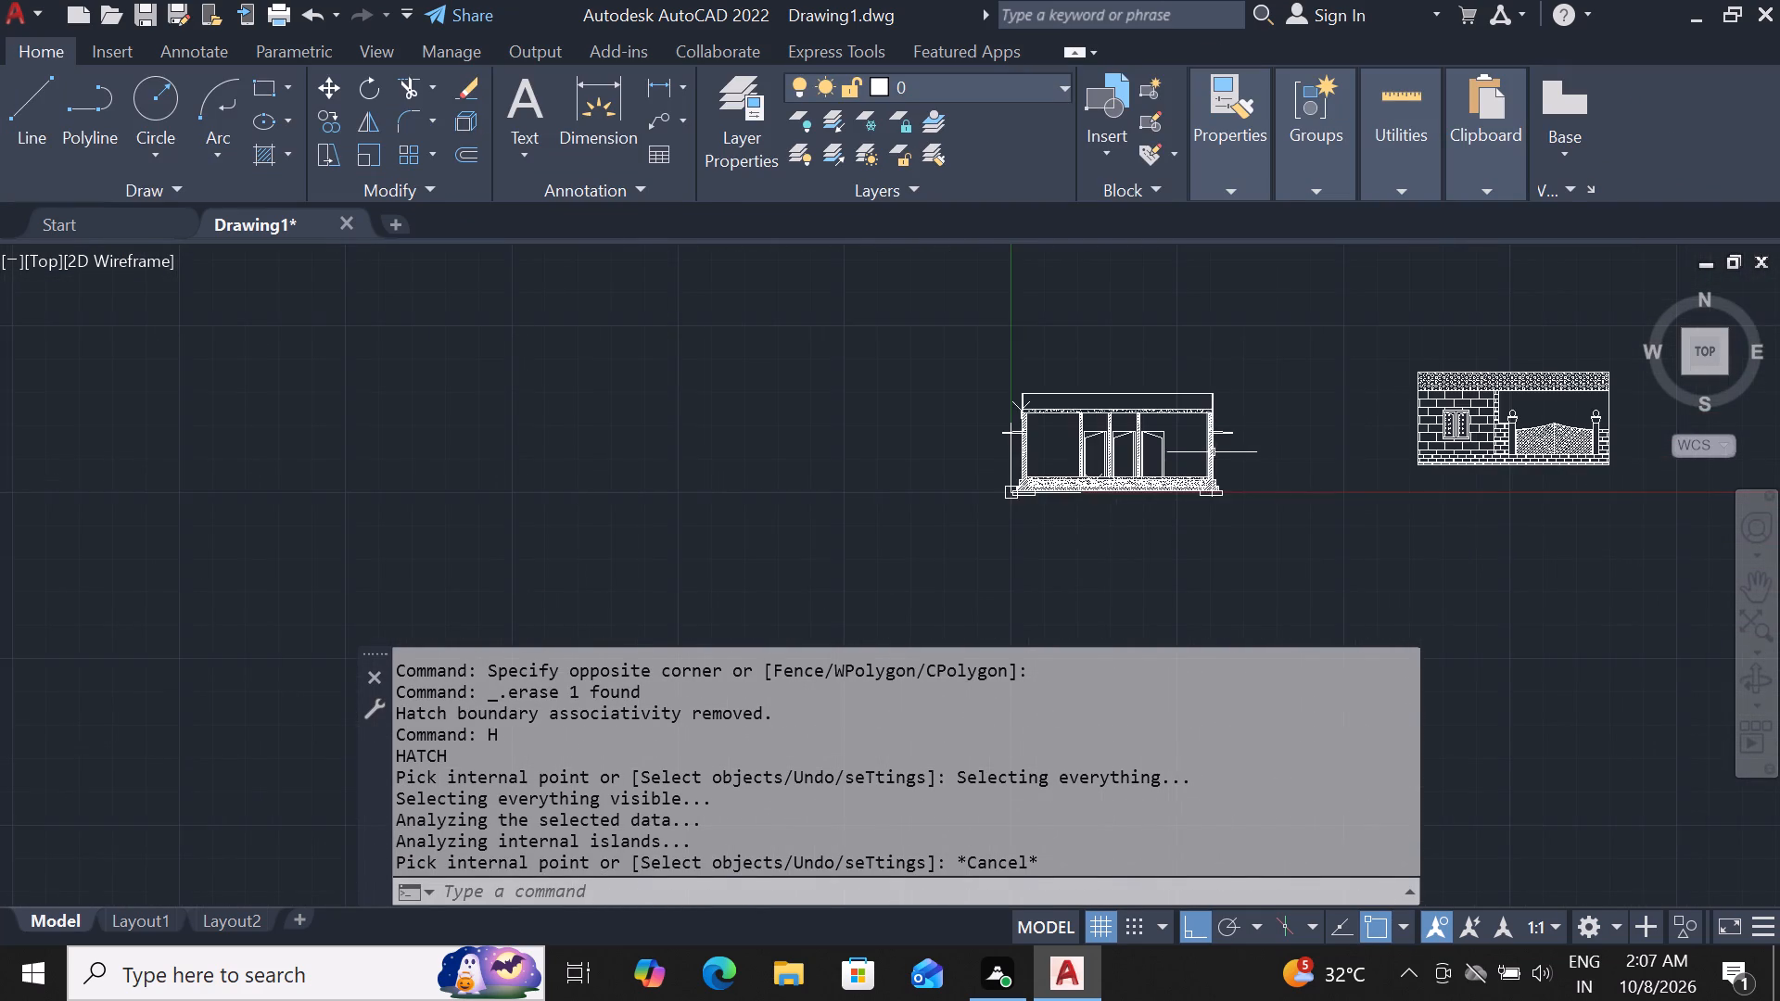
{"action": "scroll", "coordinate": [1341, 433], "scroll_direction": "up", "scroll_amount": 3}
{"action": "scroll", "coordinate": [1282, 446], "scroll_direction": "down", "scroll_amount": 2}
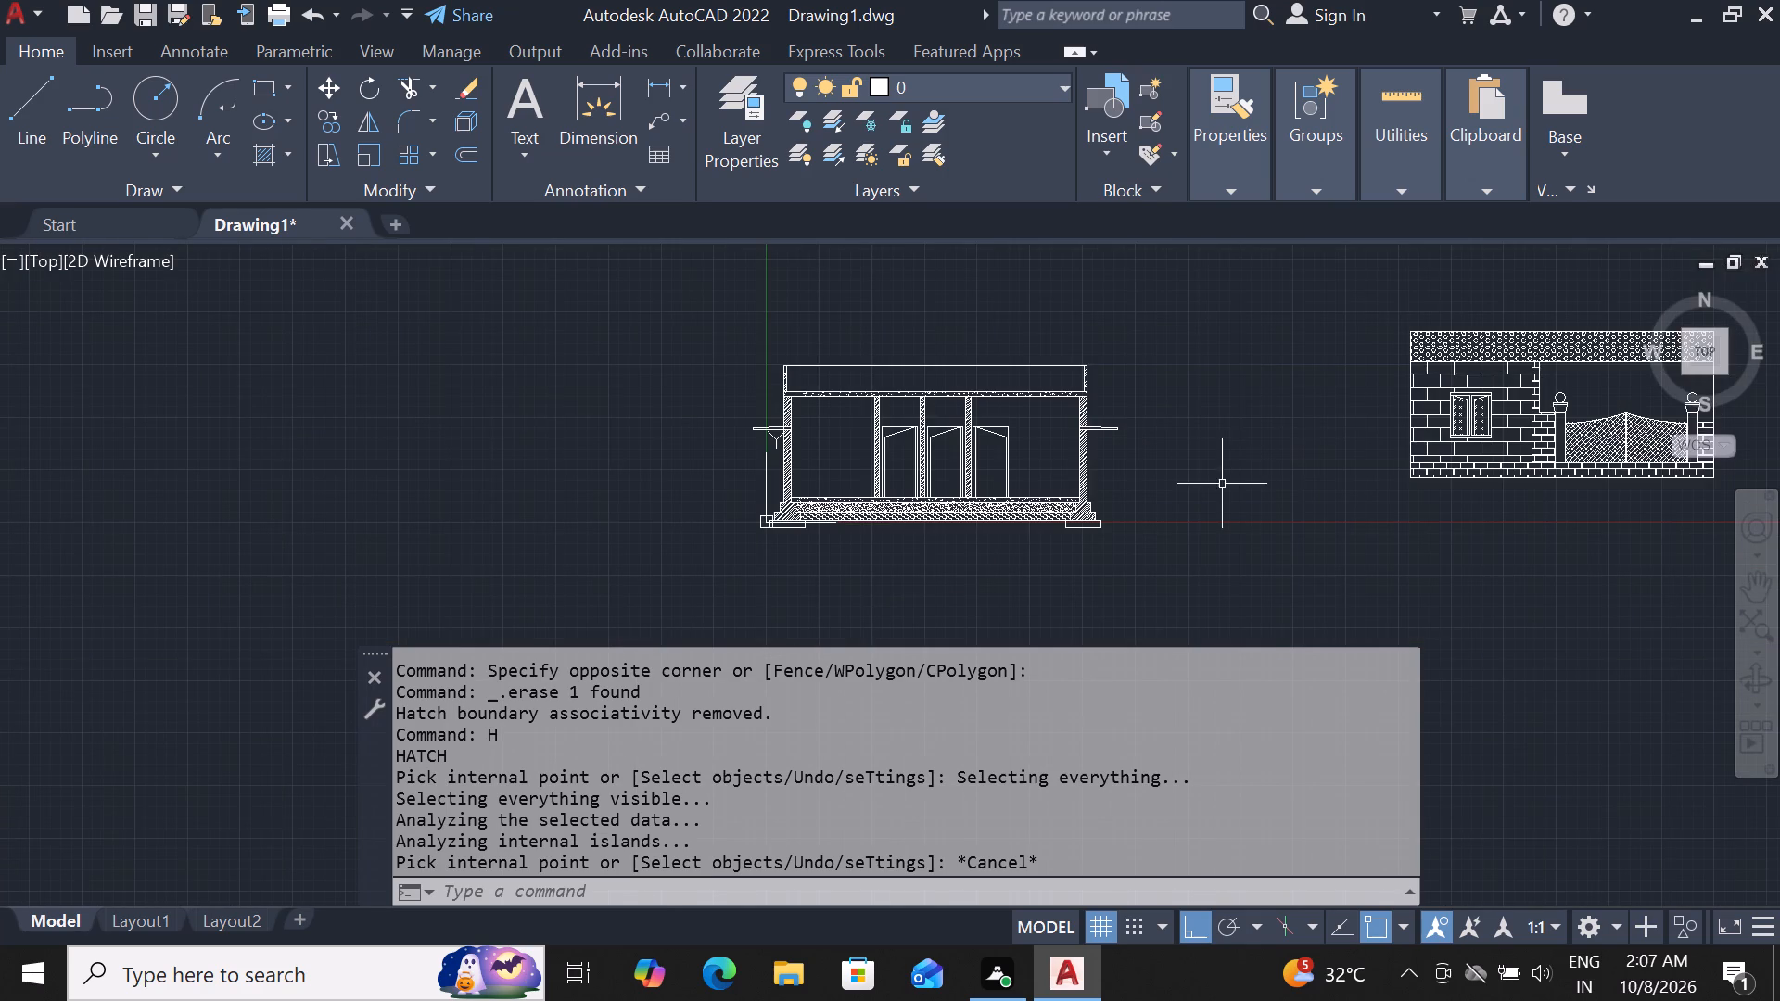
{"action": "scroll", "coordinate": [1110, 533], "scroll_direction": "up", "scroll_amount": 2}
{"action": "scroll", "coordinate": [1108, 530], "scroll_direction": "down", "scroll_amount": 3}
Save the drawing to the Desktop under the name "section and elevation aaaa".
{"action": "key", "text": "ctrl+s"}
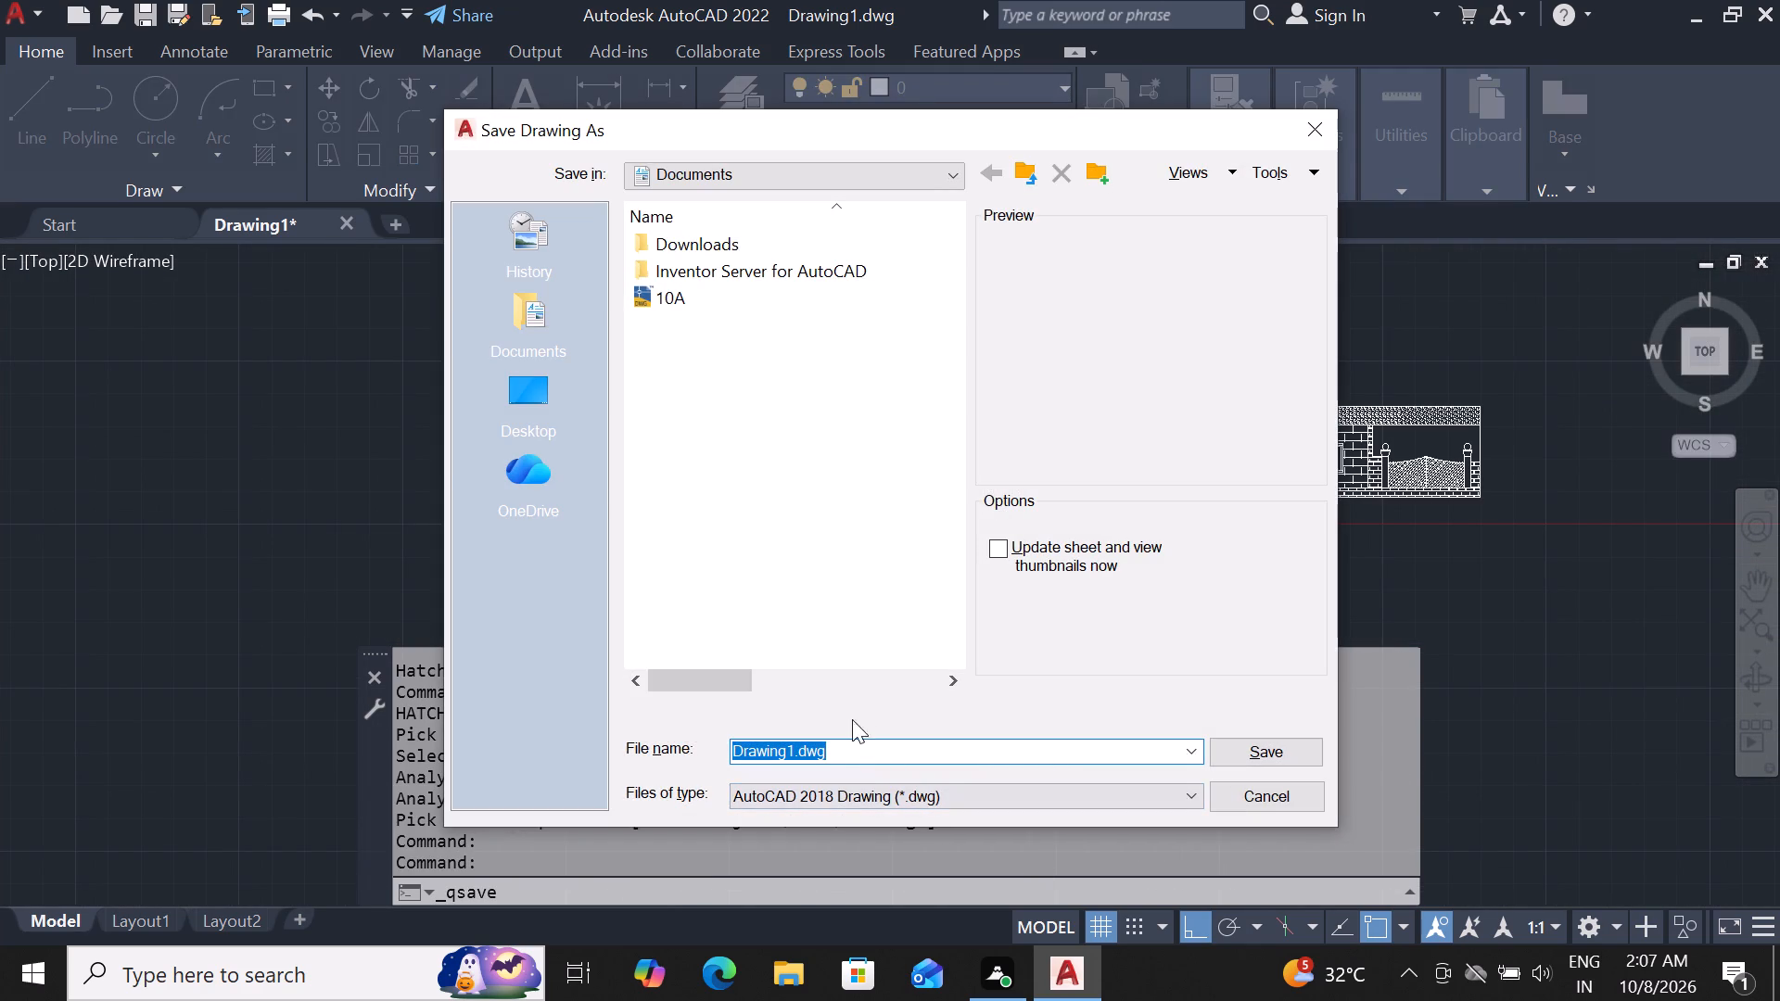
{"action": "left_click_drag", "start_coordinate": [849, 743], "coordinate": [588, 782]}
{"action": "key", "text": "BackSpace"}
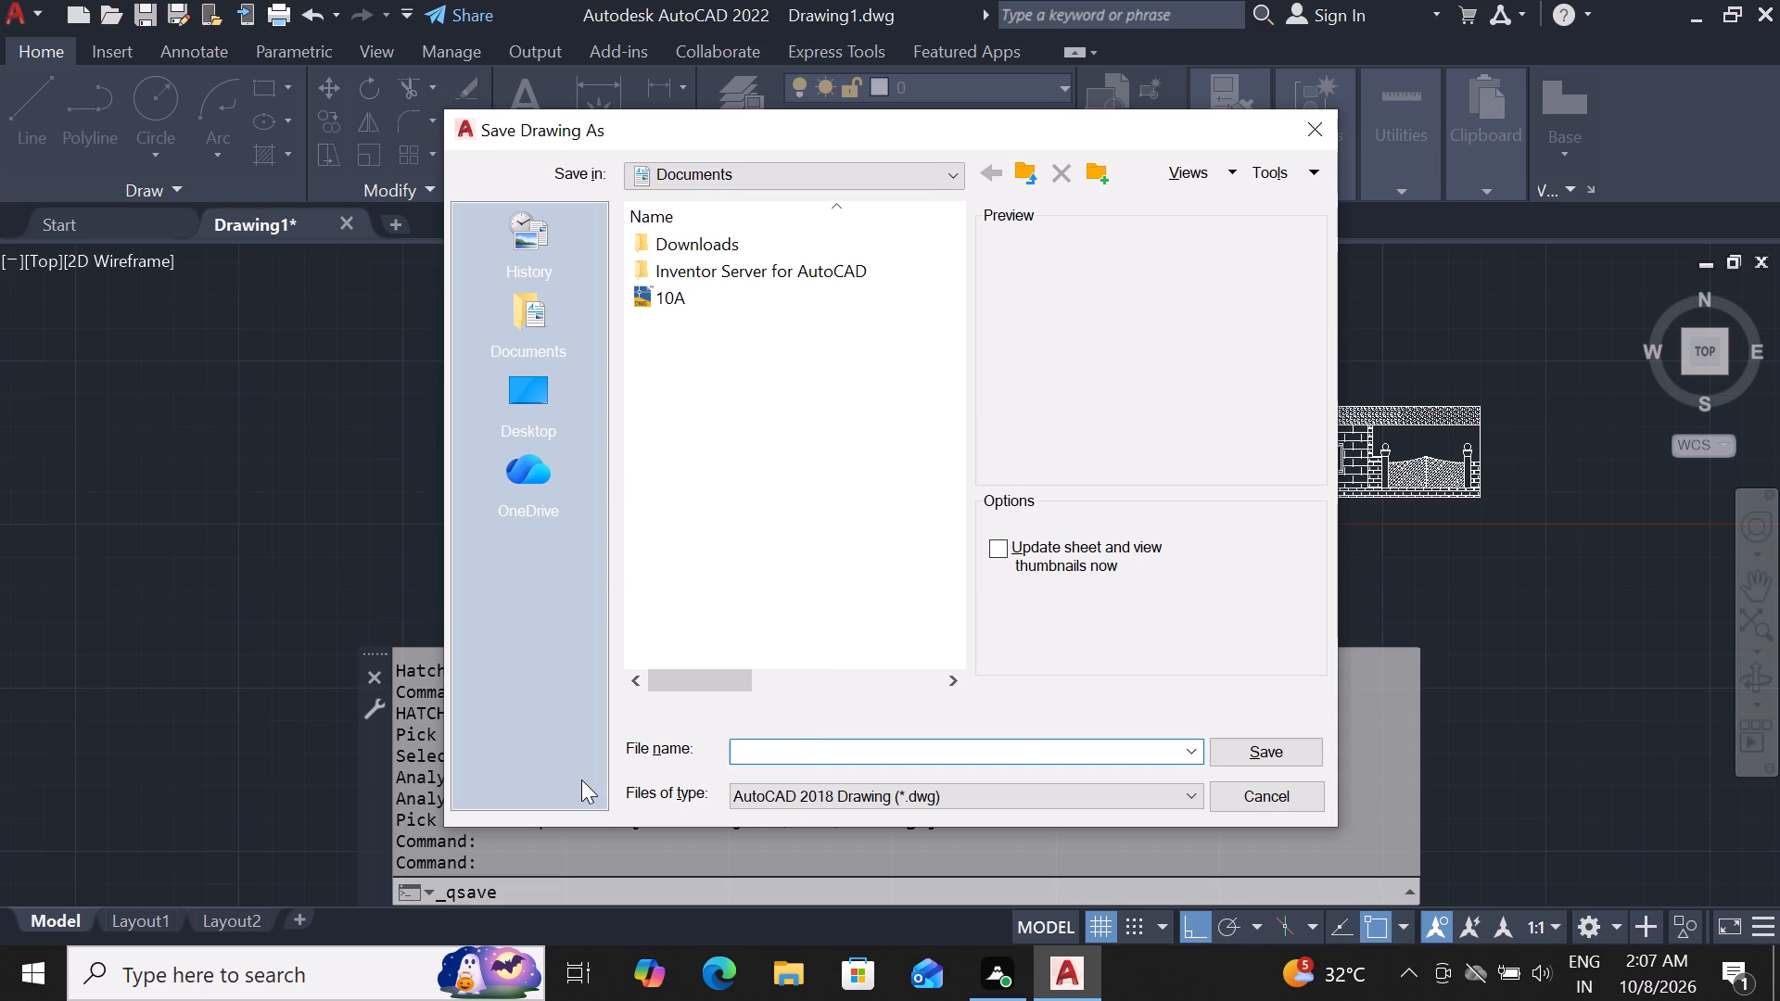
{"action": "type", "text": "sectio"}
{"action": "key", "text": "n"}
{"action": "key", "text": "space"}
{"action": "type", "text": "and elevation"}
{"action": "key", "text": "space"}
{"action": "type", "text": "aaaa"}
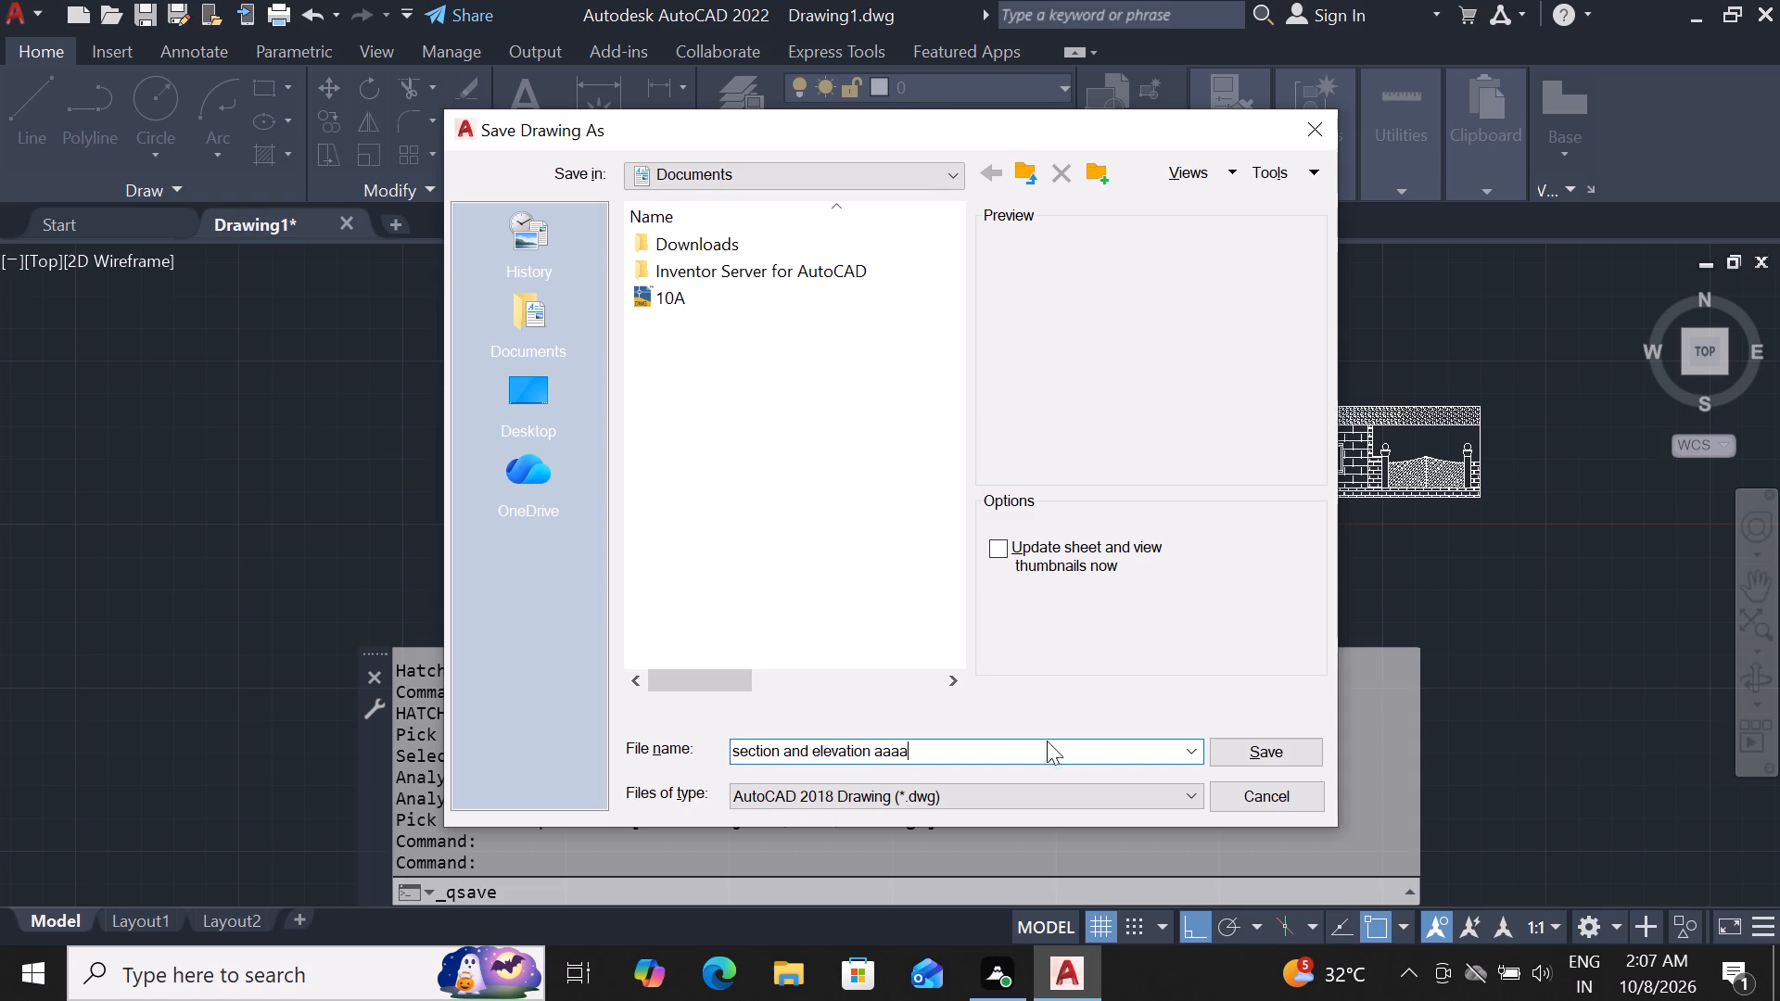
{"action": "left_click", "coordinate": [517, 415]}
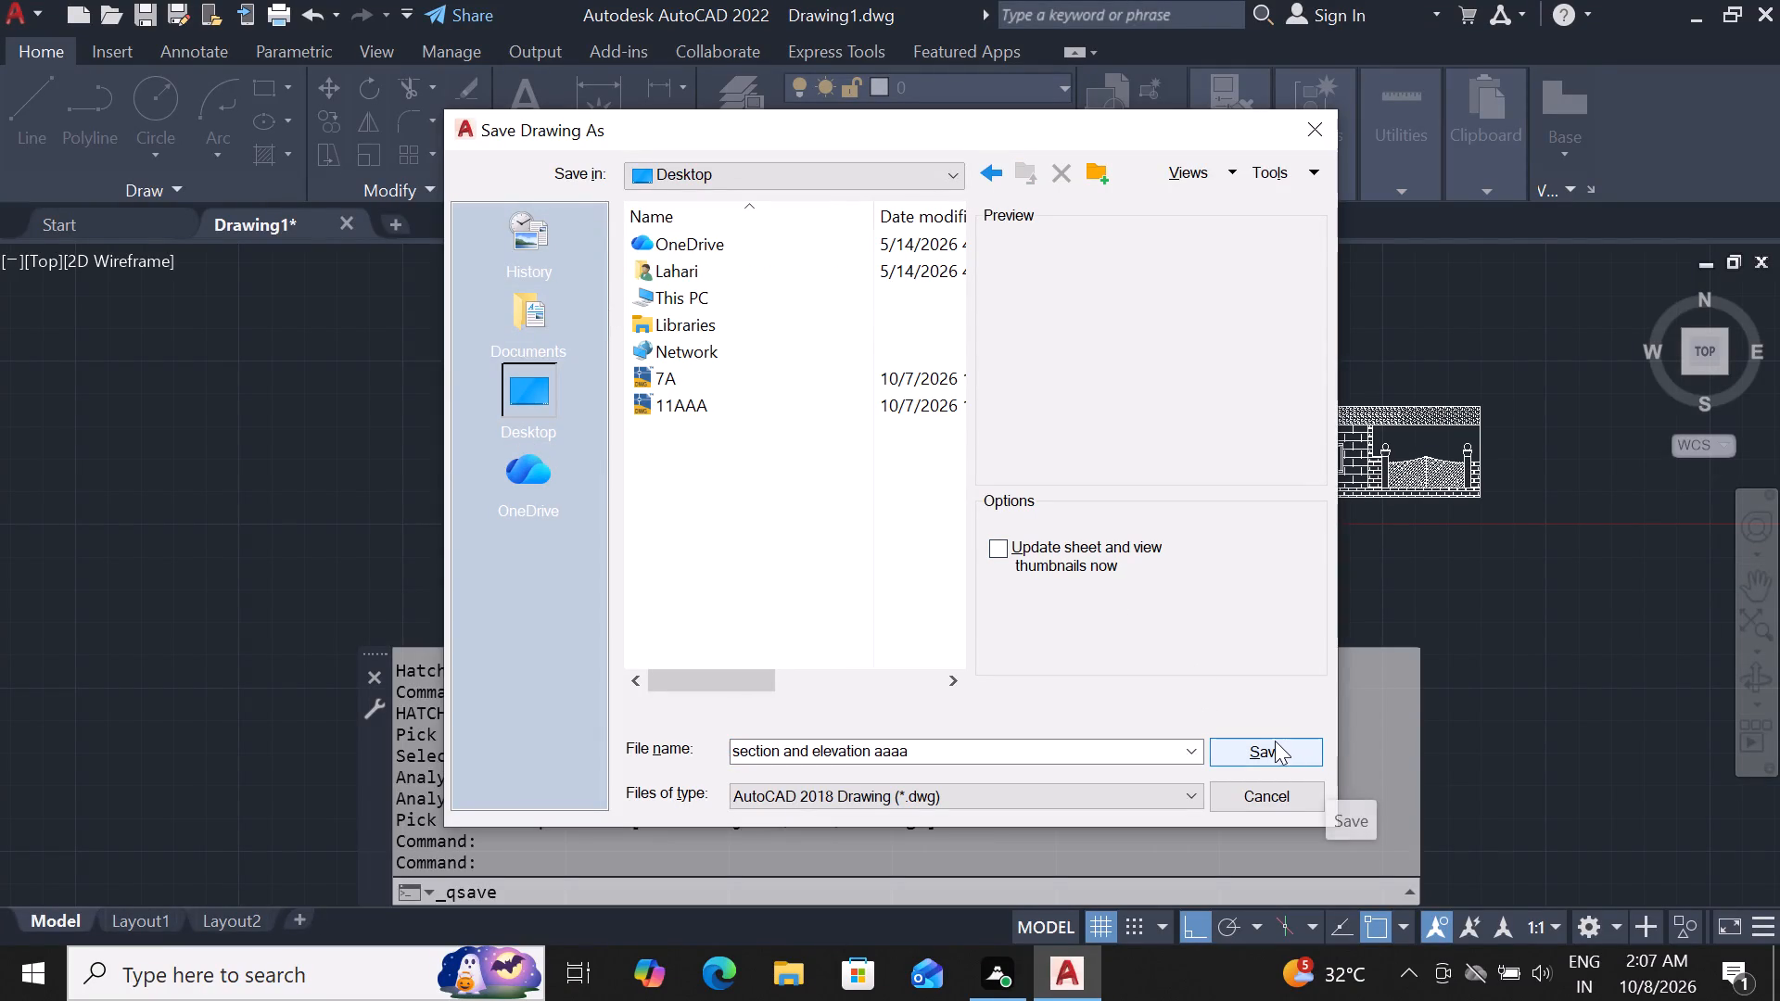
{"action": "left_click", "coordinate": [1275, 739]}
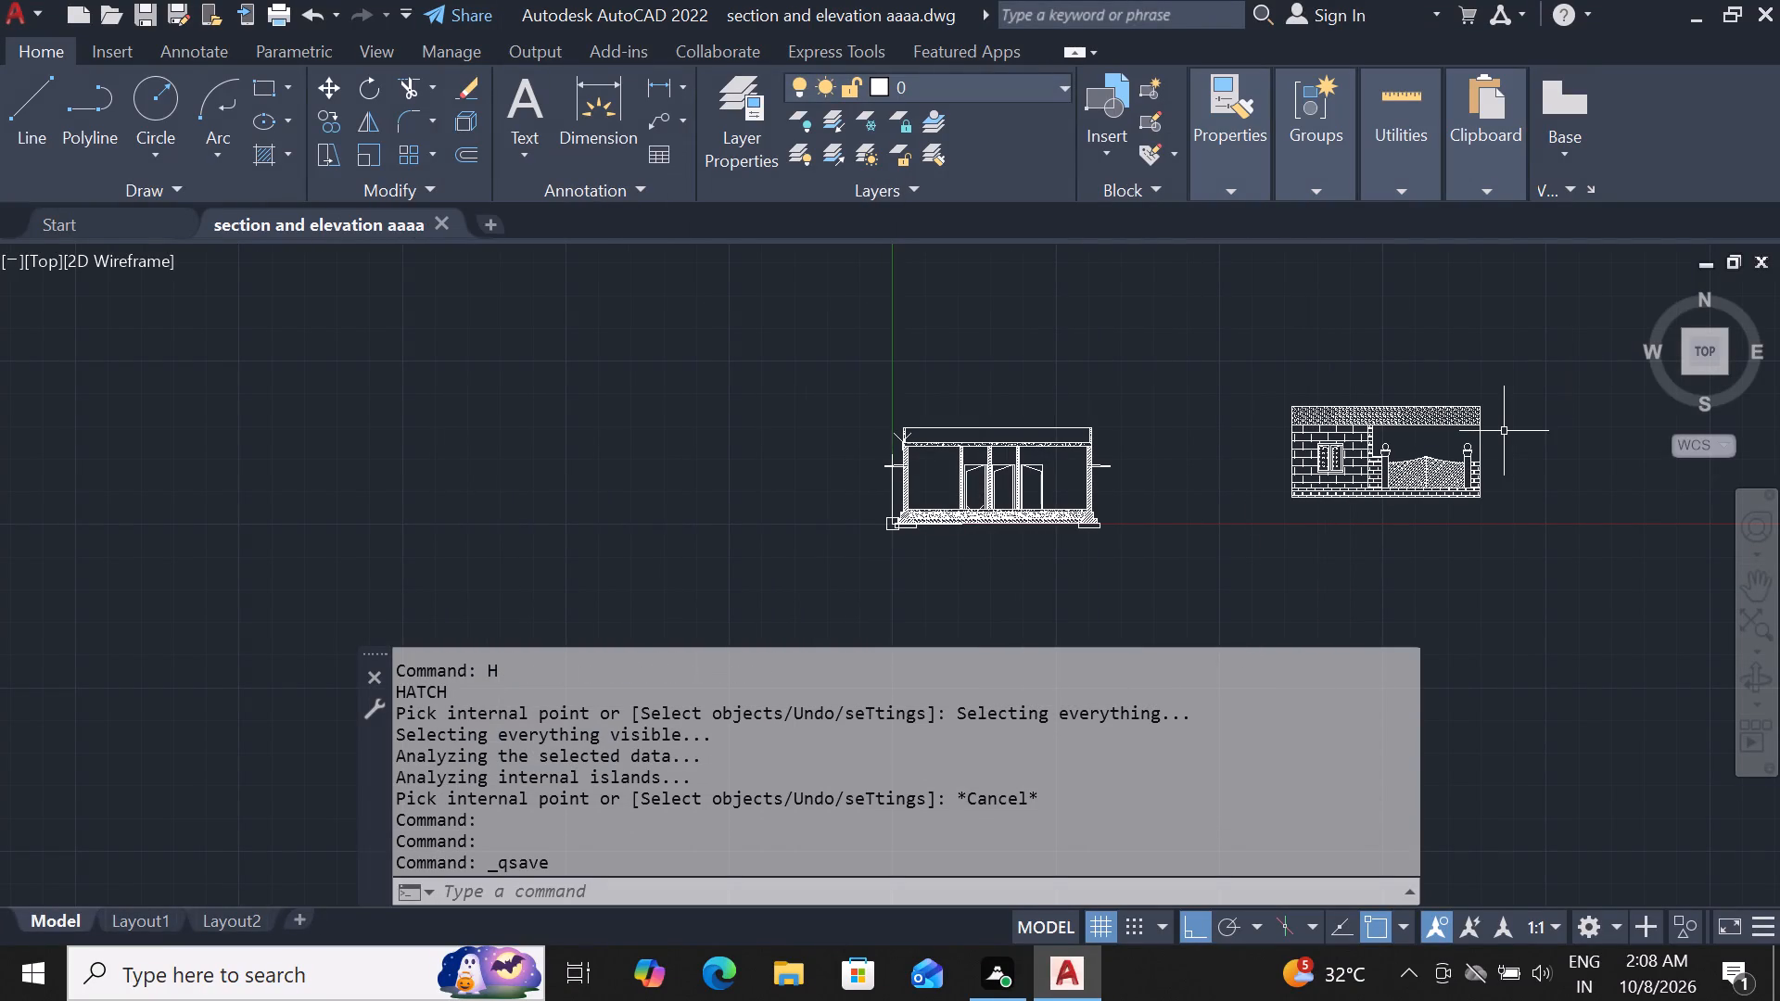
Review the front elevation's hatching and compare it with the section.
{"action": "scroll", "coordinate": [1504, 431], "scroll_direction": "up", "scroll_amount": 2}
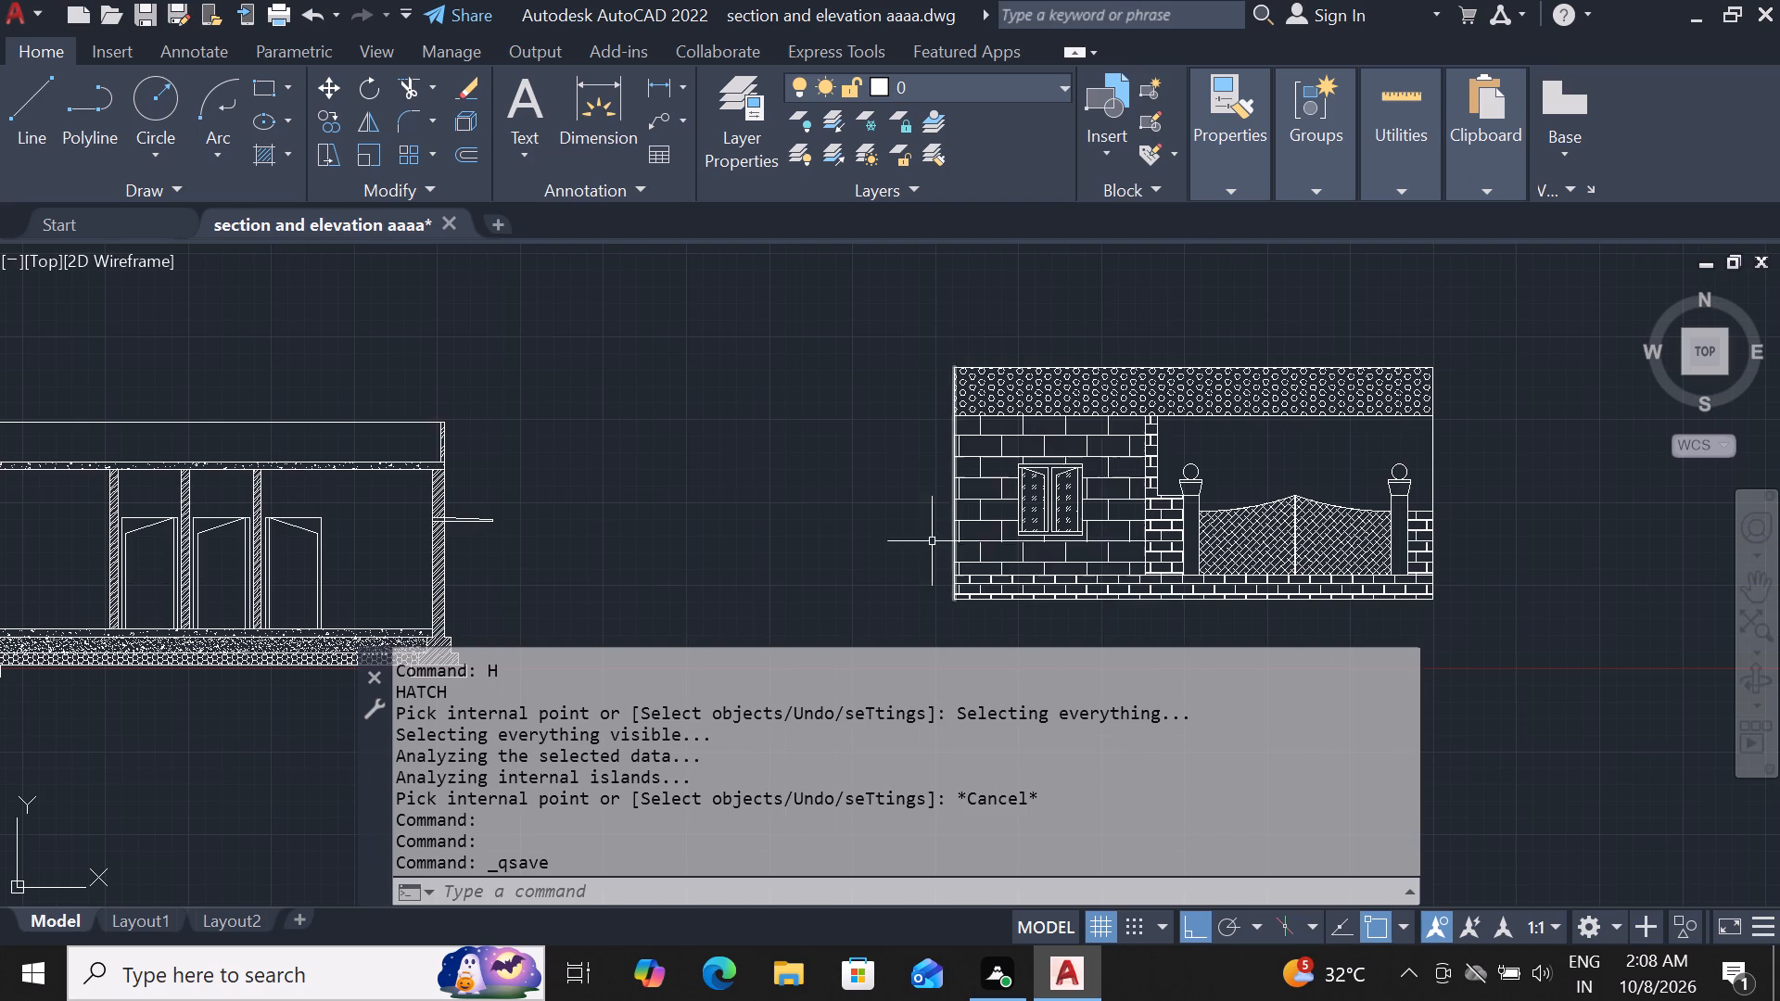
{"action": "scroll", "coordinate": [917, 520], "scroll_direction": "down", "scroll_amount": 2}
{"action": "scroll", "coordinate": [901, 567], "scroll_direction": "up", "scroll_amount": 3}
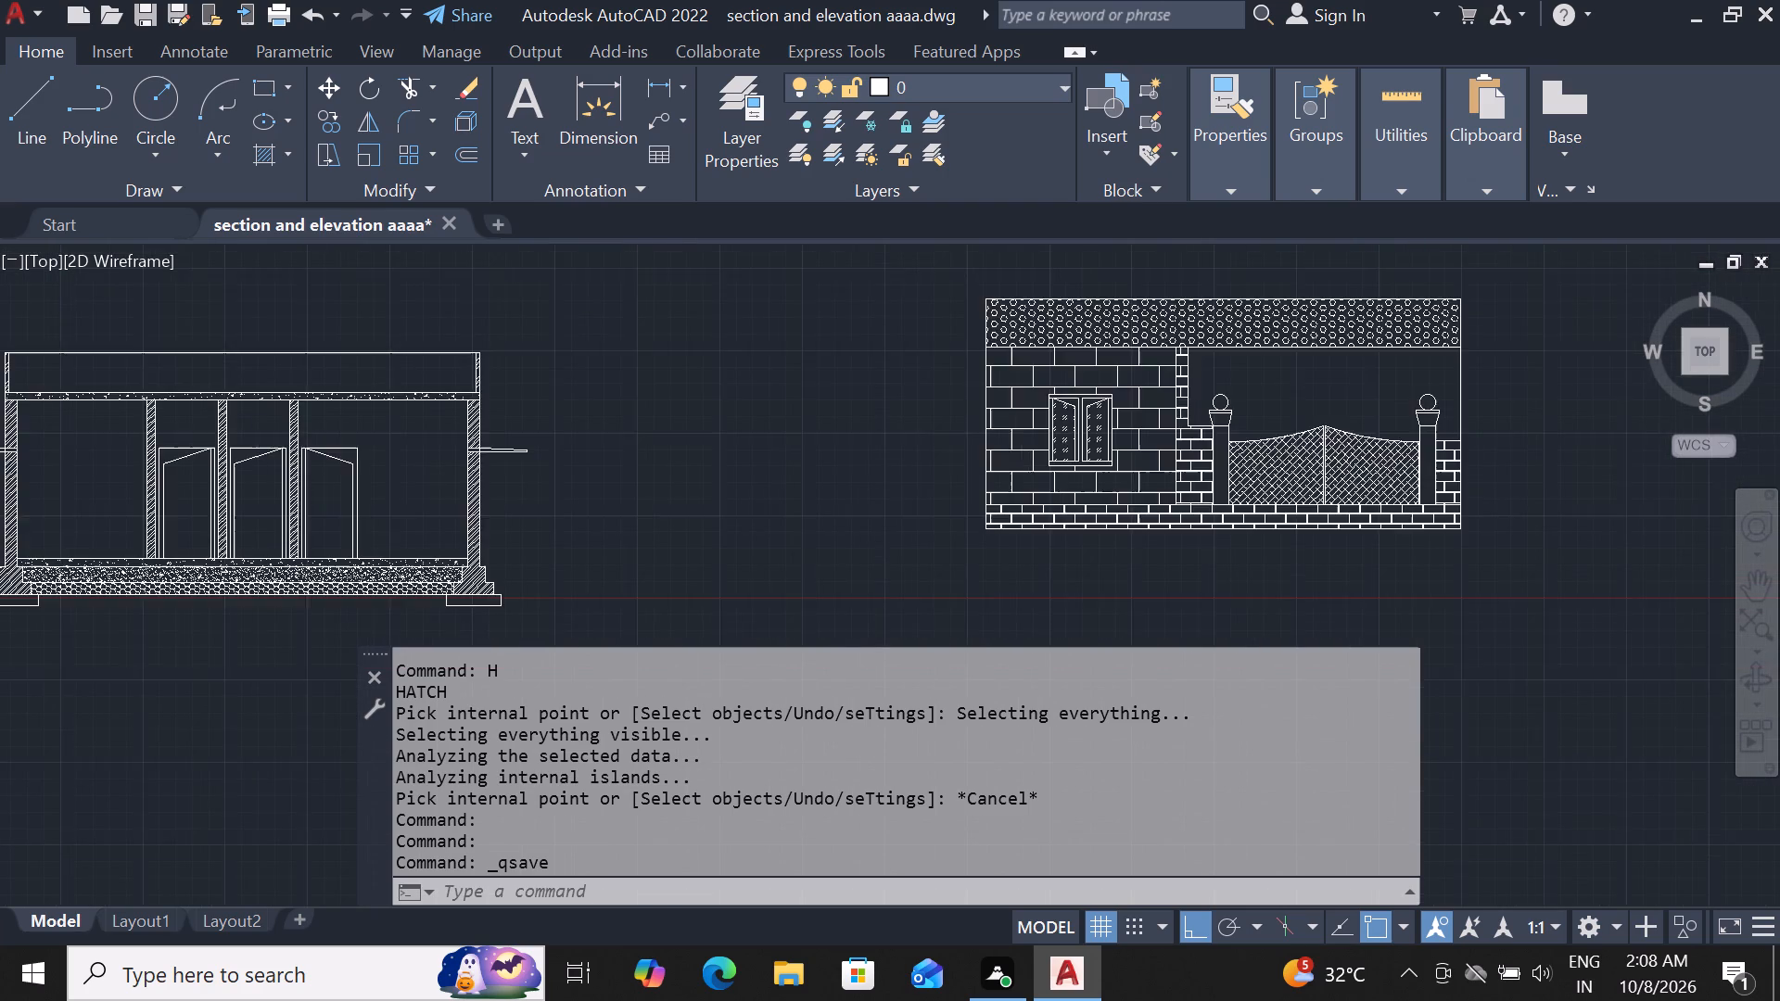
{"action": "scroll", "coordinate": [877, 560], "scroll_direction": "up", "scroll_amount": 1}
{"action": "scroll", "coordinate": [665, 507], "scroll_direction": "down", "scroll_amount": 3}
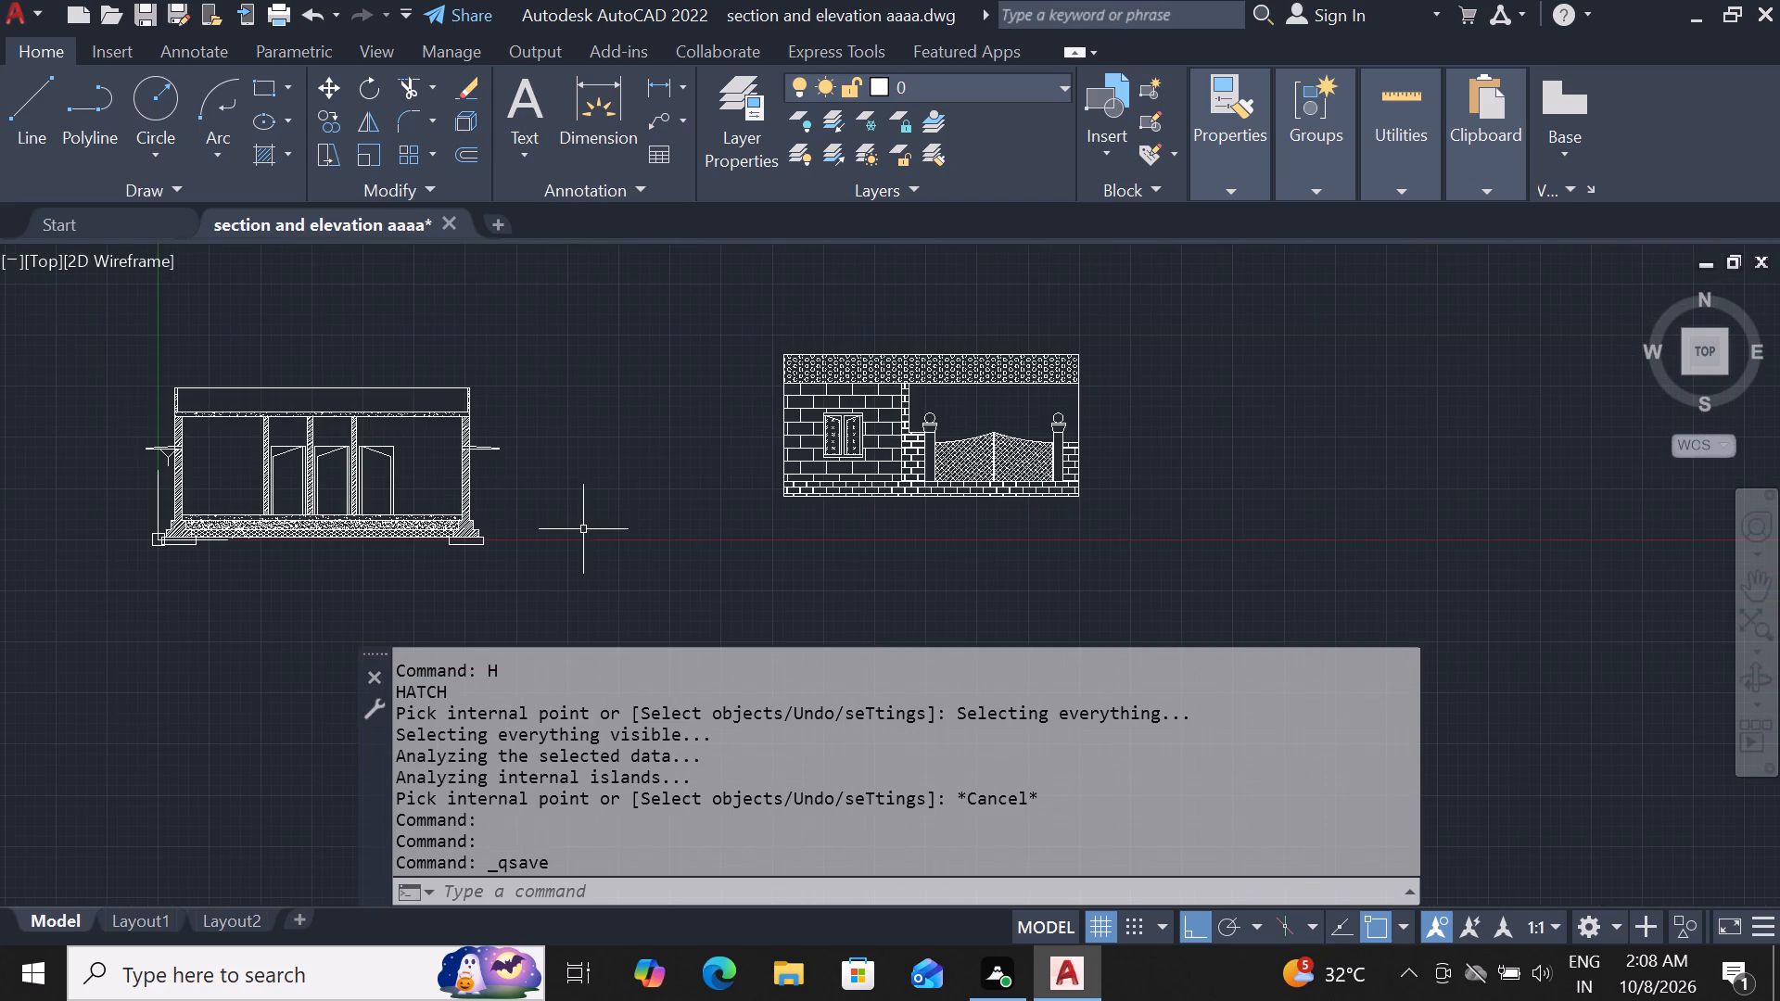
{"action": "scroll", "coordinate": [693, 441], "scroll_direction": "down", "scroll_amount": 1}
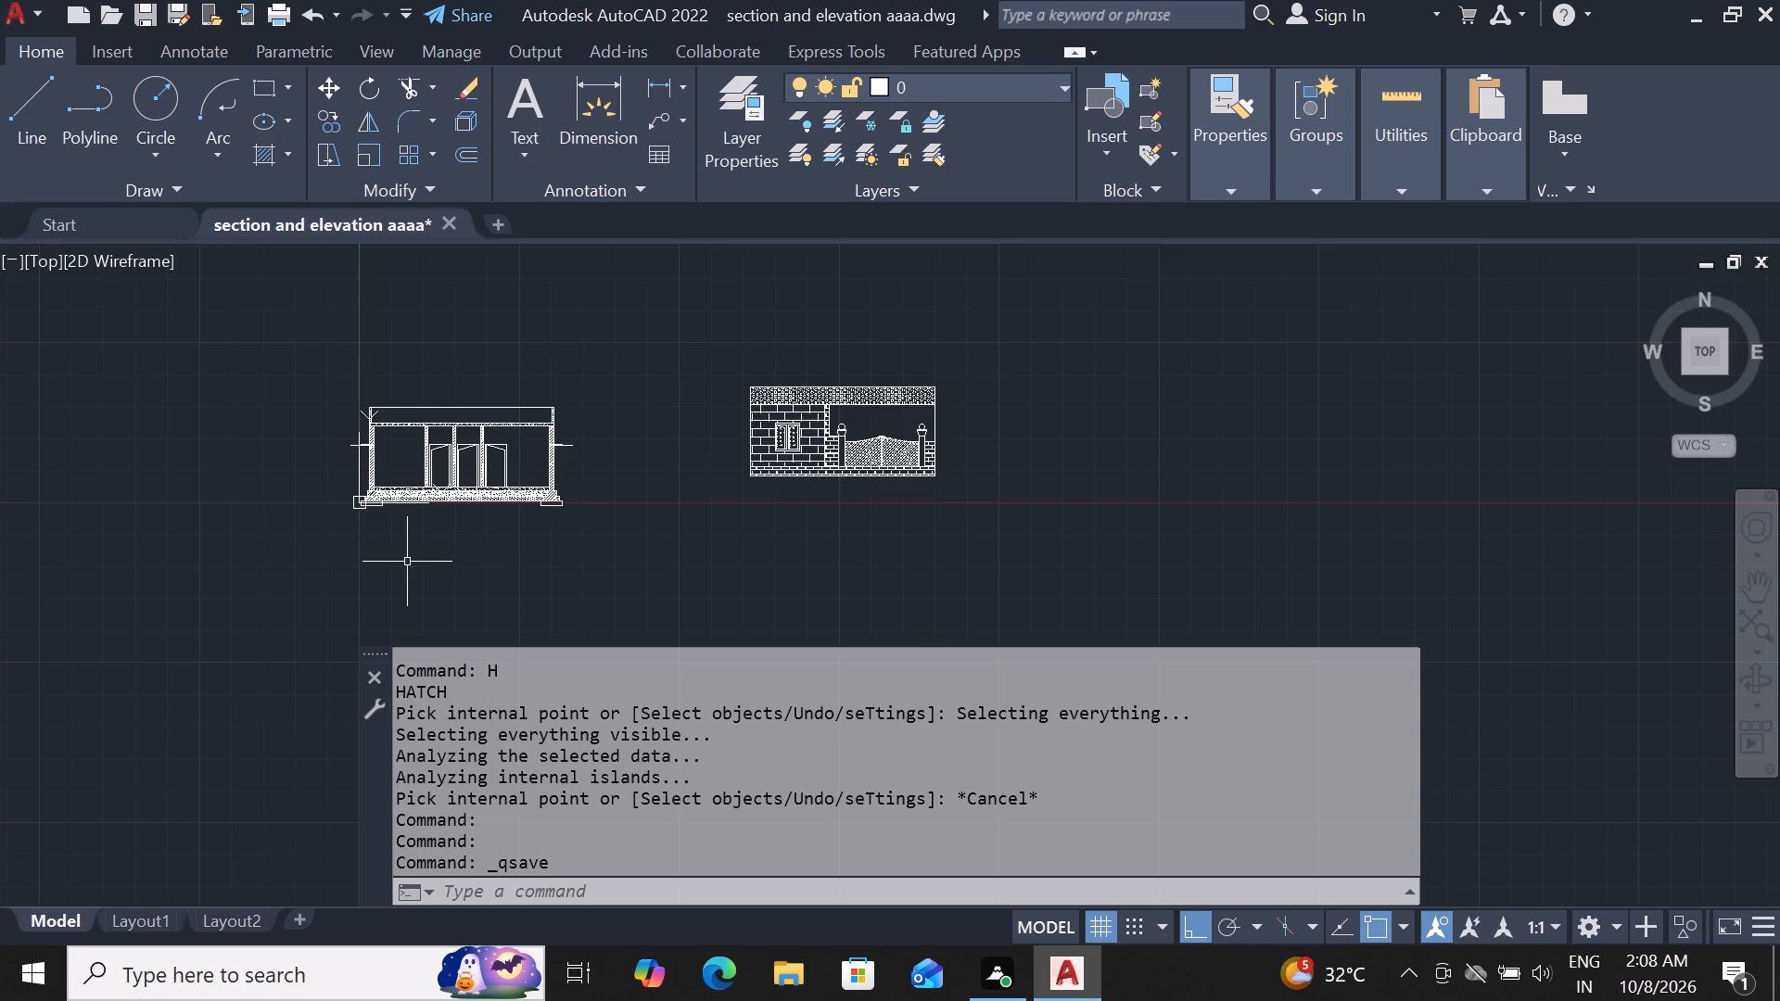
Hatch the rectangular bed beneath the section's left wall footing with the AR-SAND pattern at scale 2.
{"action": "scroll", "coordinate": [394, 549], "scroll_direction": "up", "scroll_amount": 2}
{"action": "type", "text": "h"}
{"action": "key", "text": "space"}
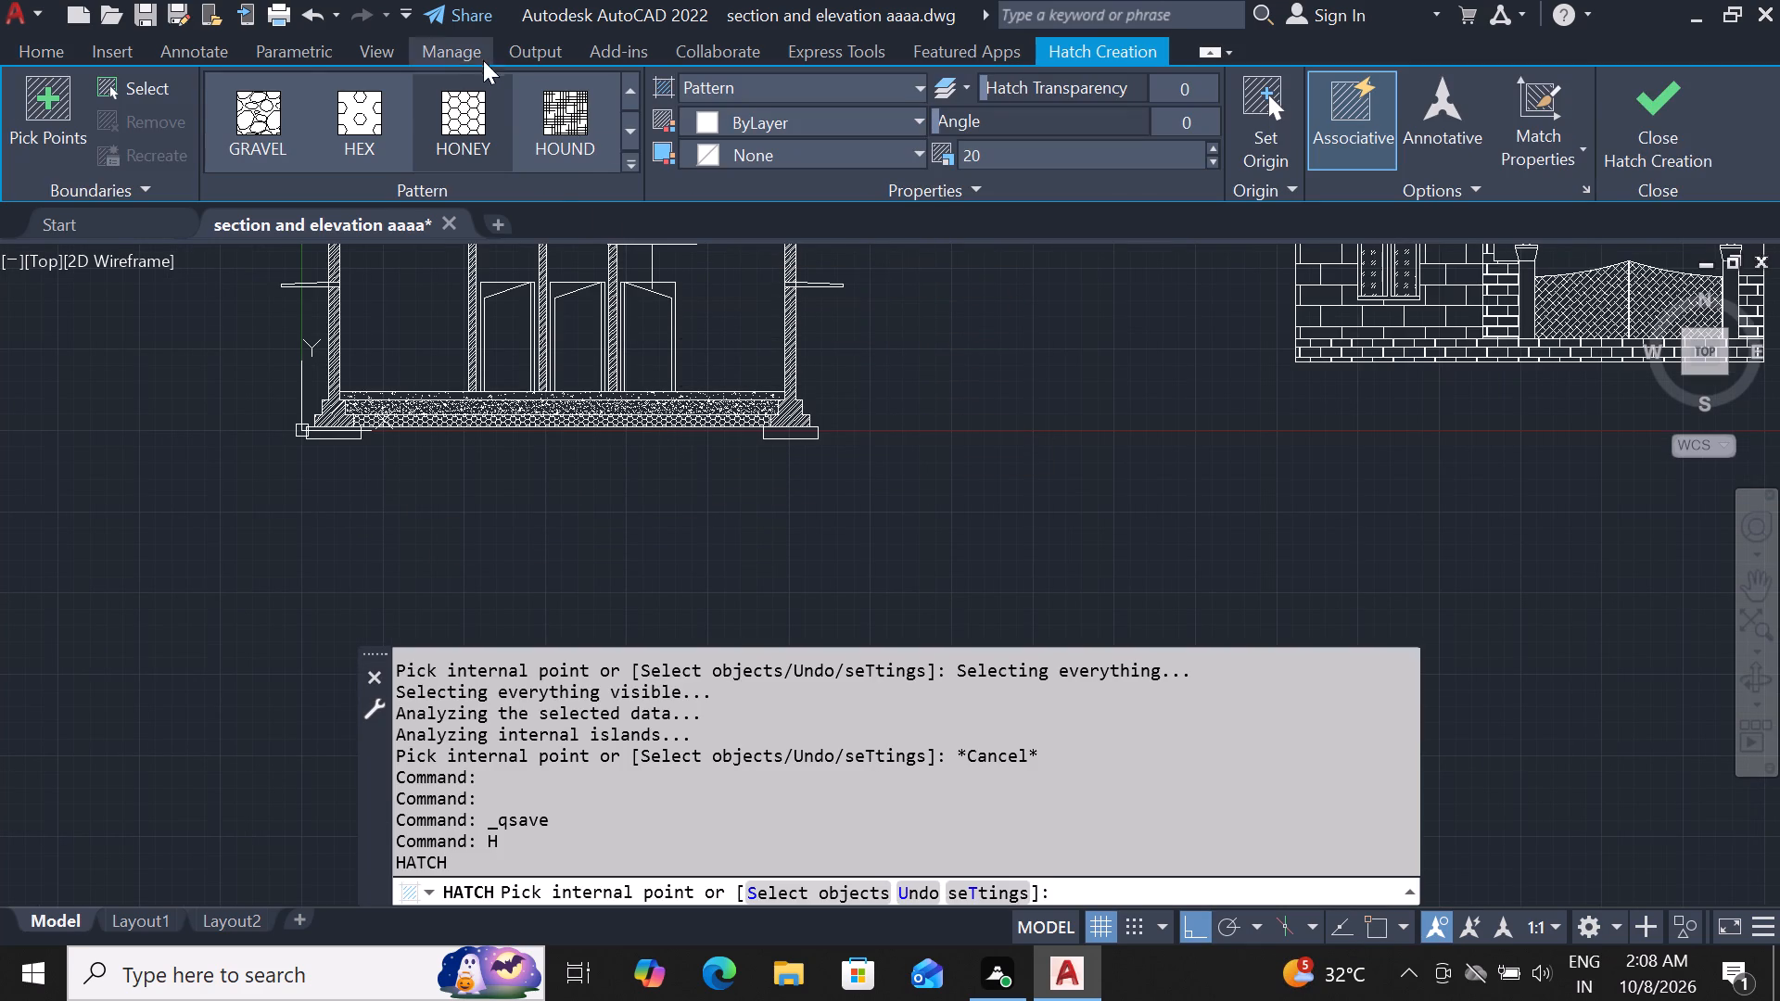
{"action": "left_click", "coordinate": [640, 133]}
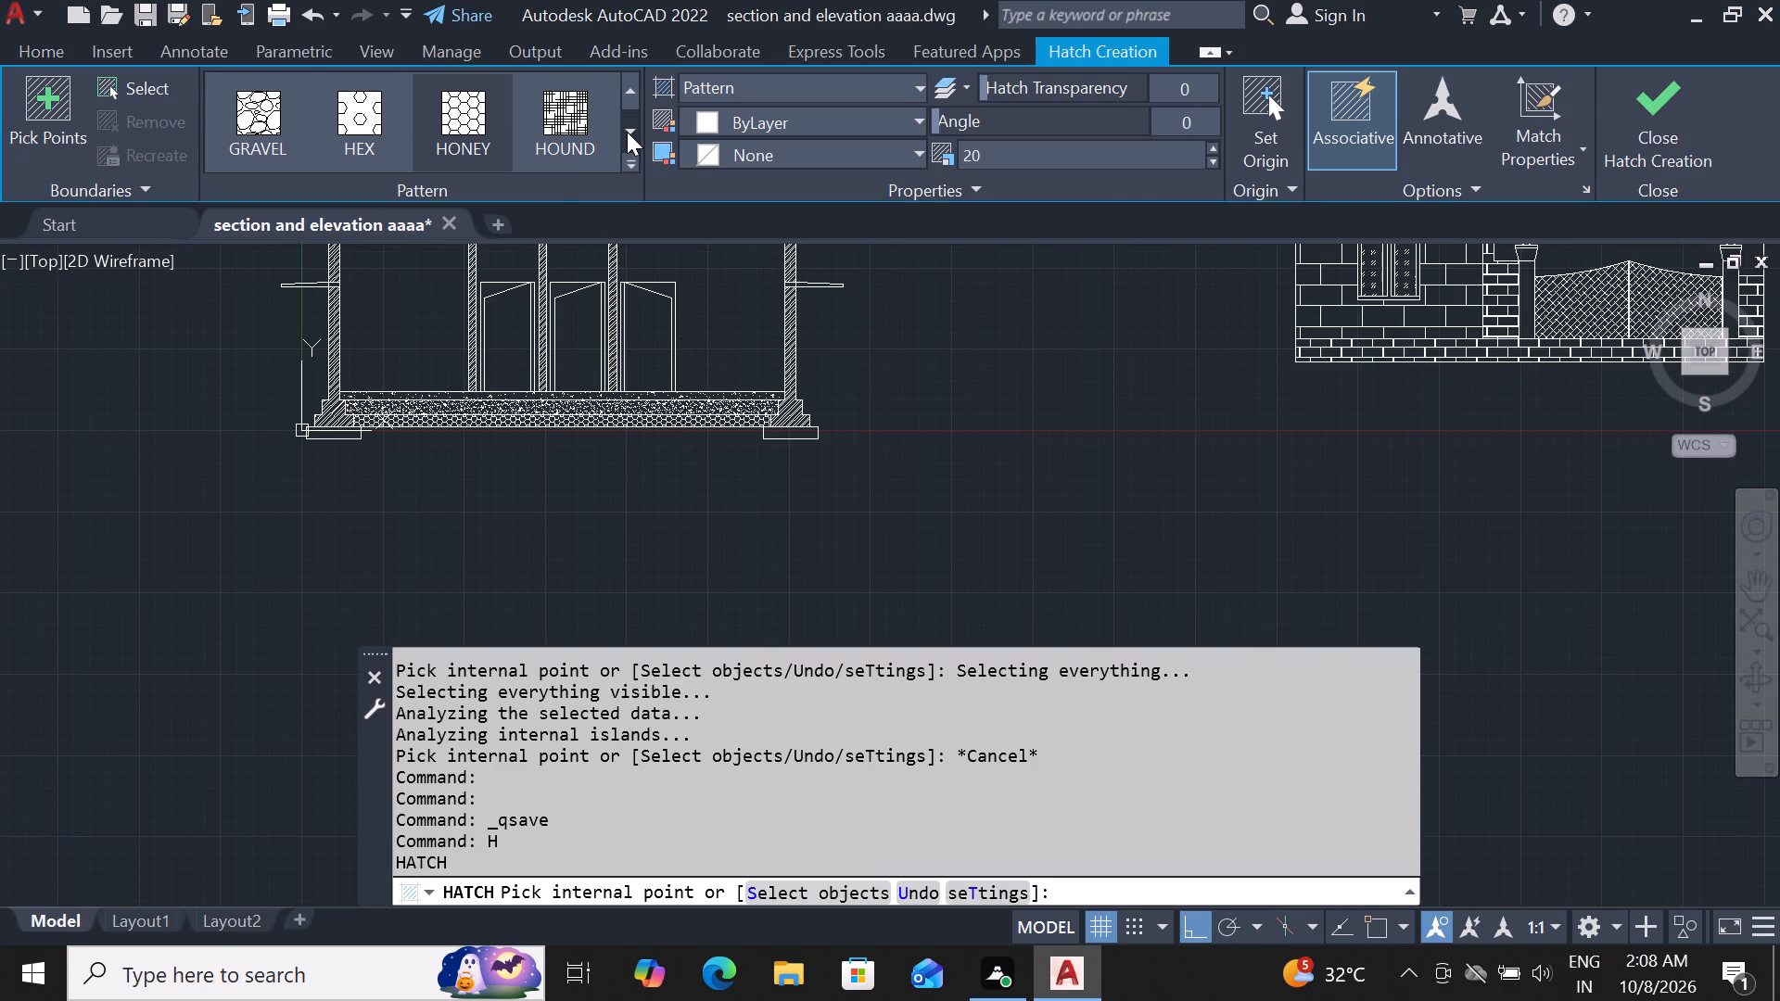
{"action": "left_click", "coordinate": [627, 132]}
{"action": "left_click", "coordinate": [627, 132]}
{"action": "left_click", "coordinate": [627, 132]}
{"action": "double_click", "coordinate": [627, 132]}
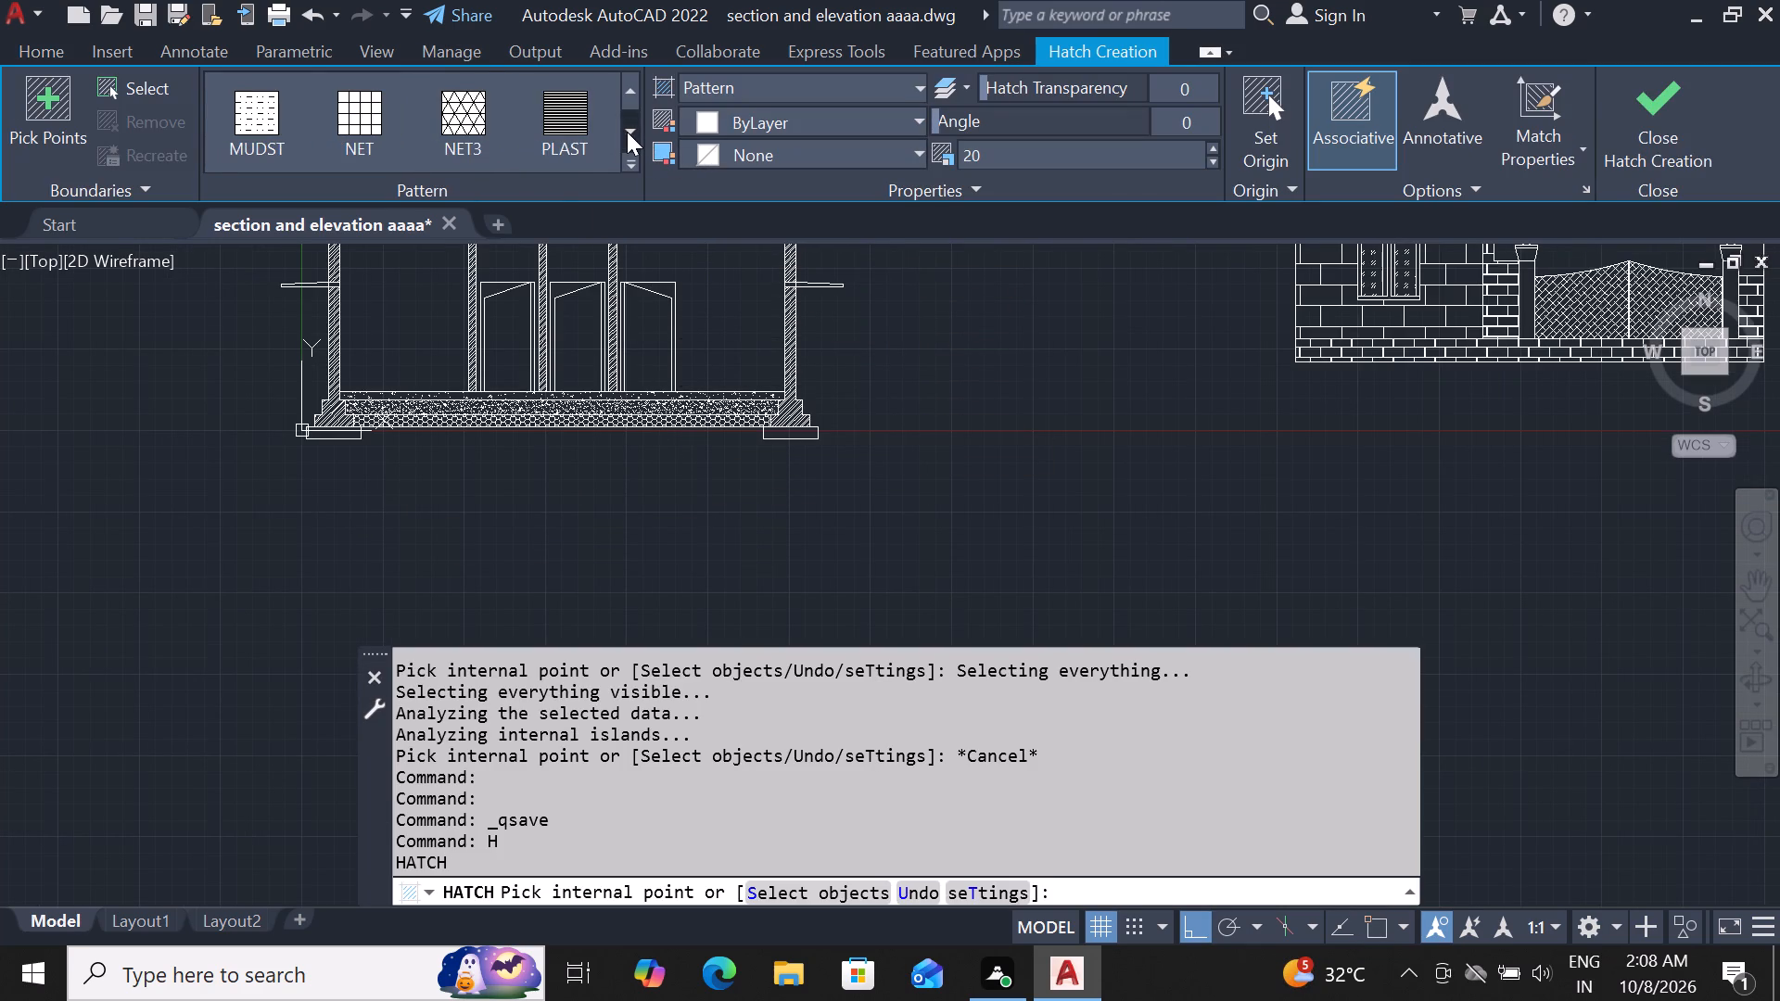
{"action": "double_click", "coordinate": [627, 132]}
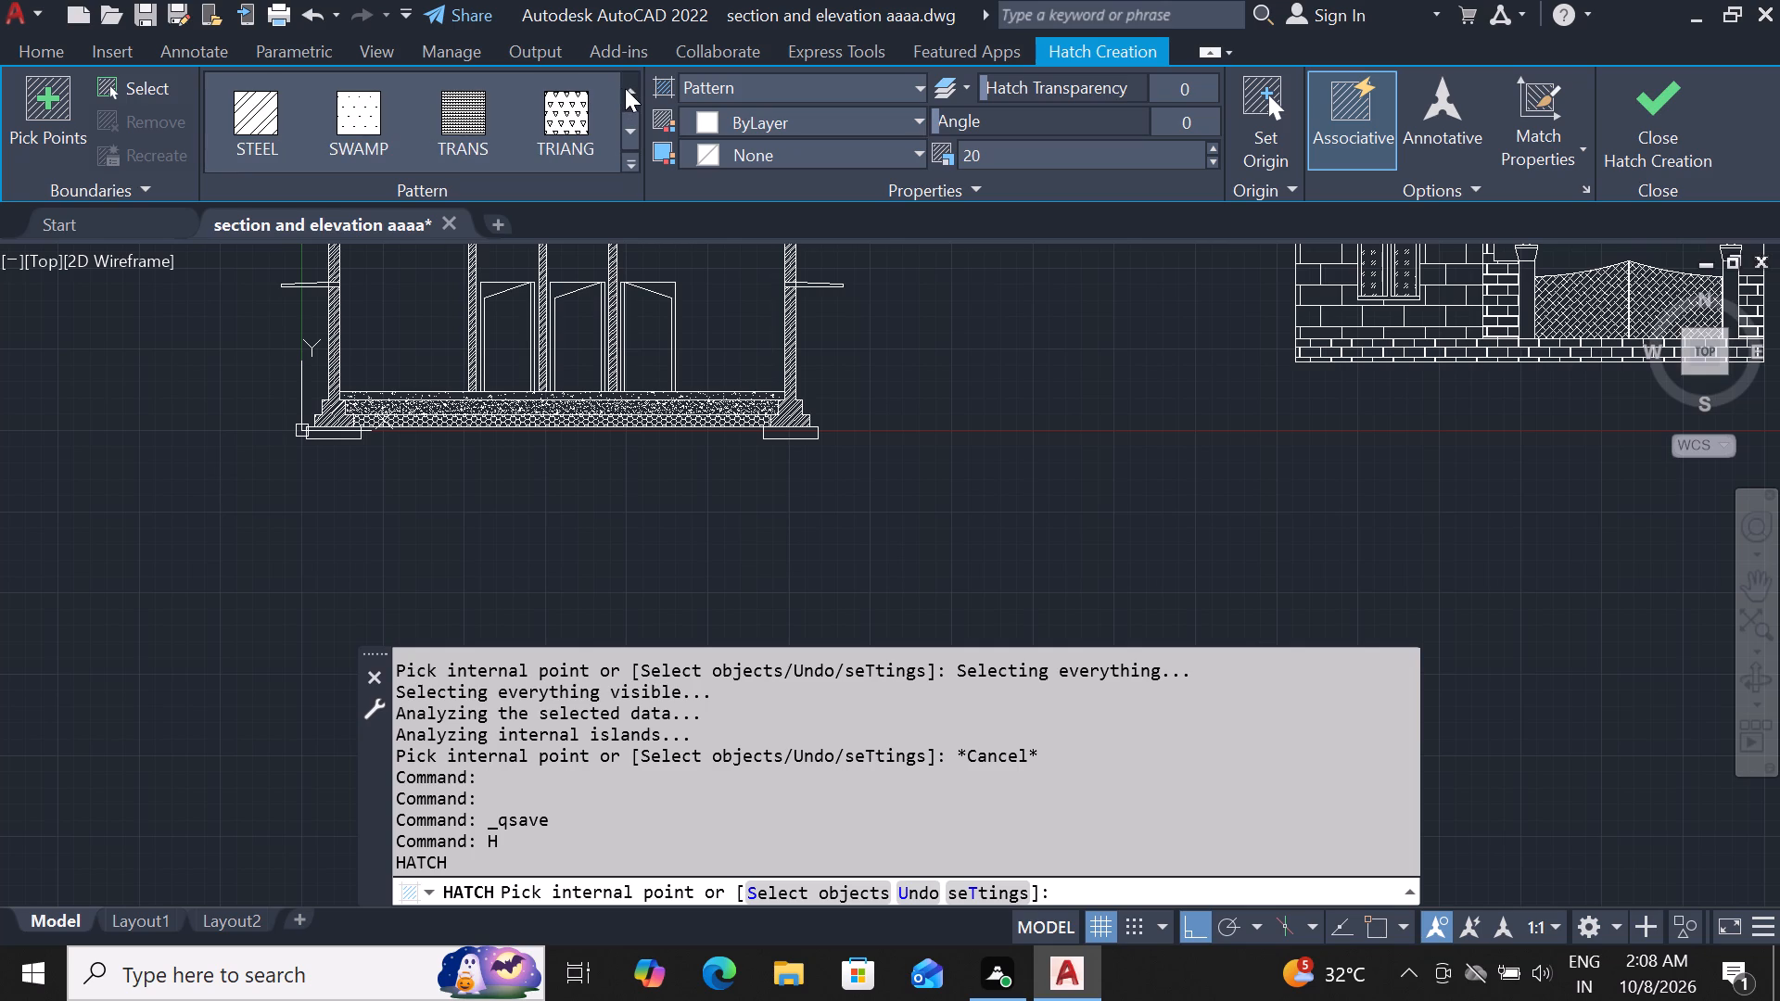
{"action": "left_click", "coordinate": [626, 134]}
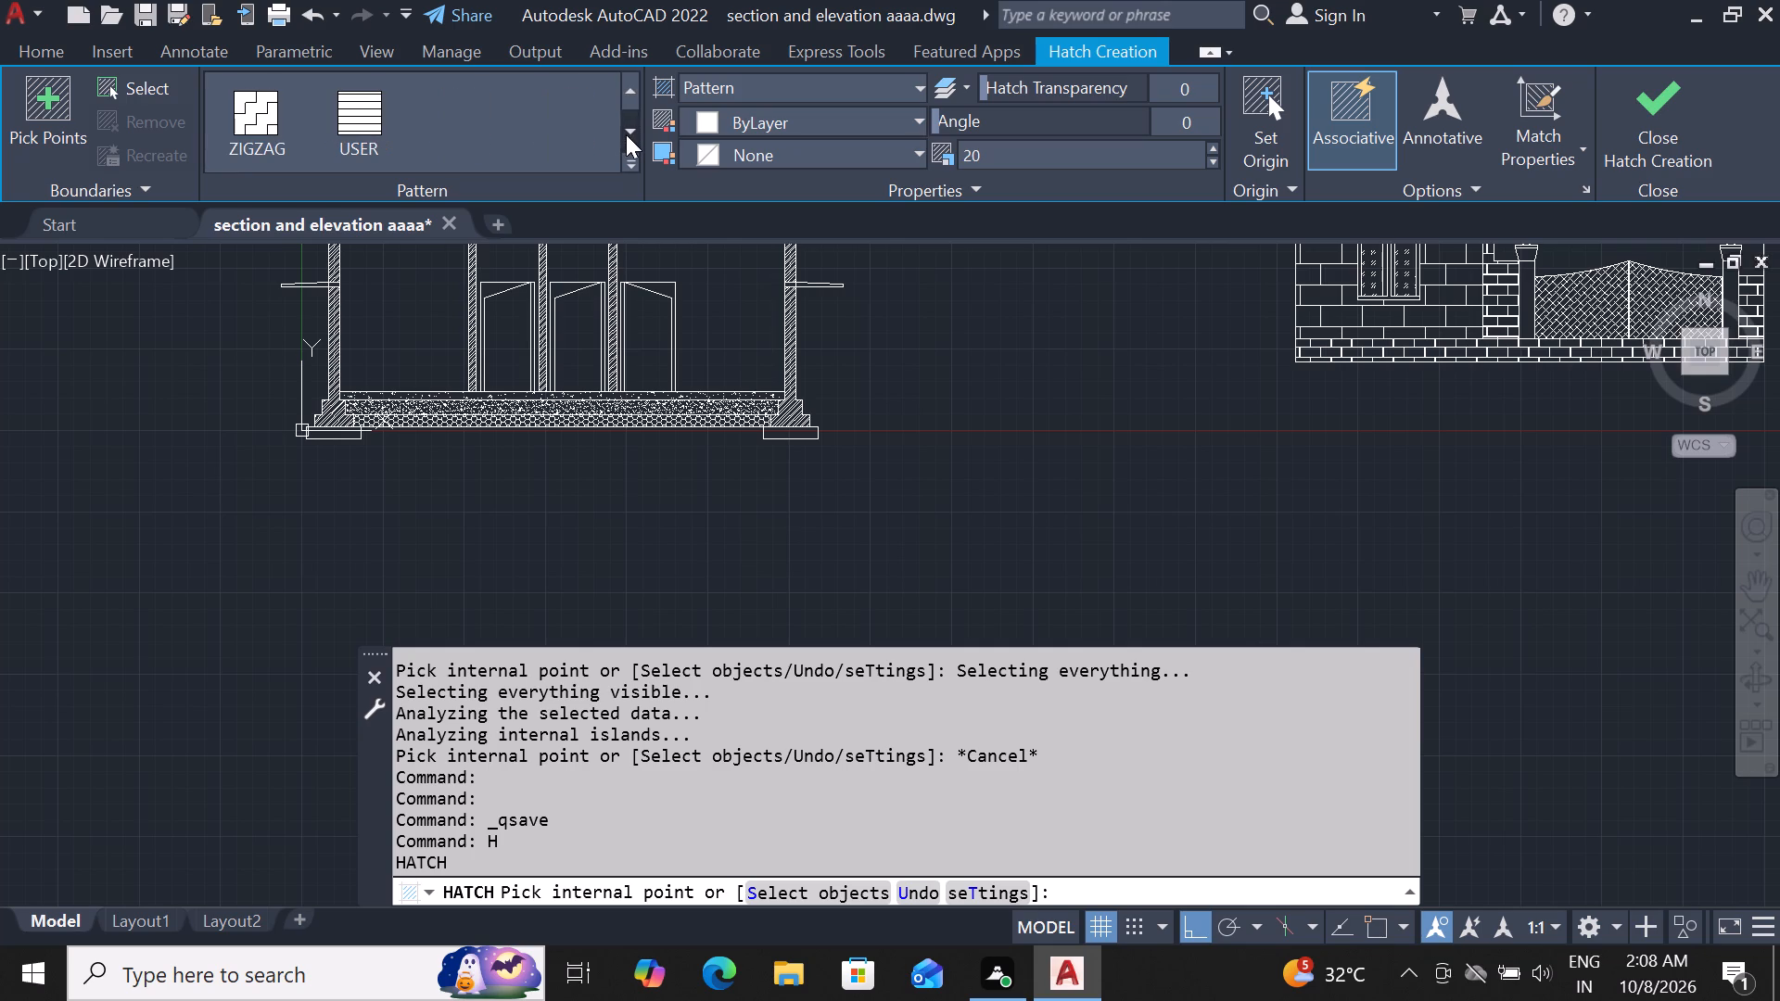
{"action": "left_click", "coordinate": [626, 134]}
{"action": "left_click", "coordinate": [626, 97]}
{"action": "double_click", "coordinate": [626, 97]}
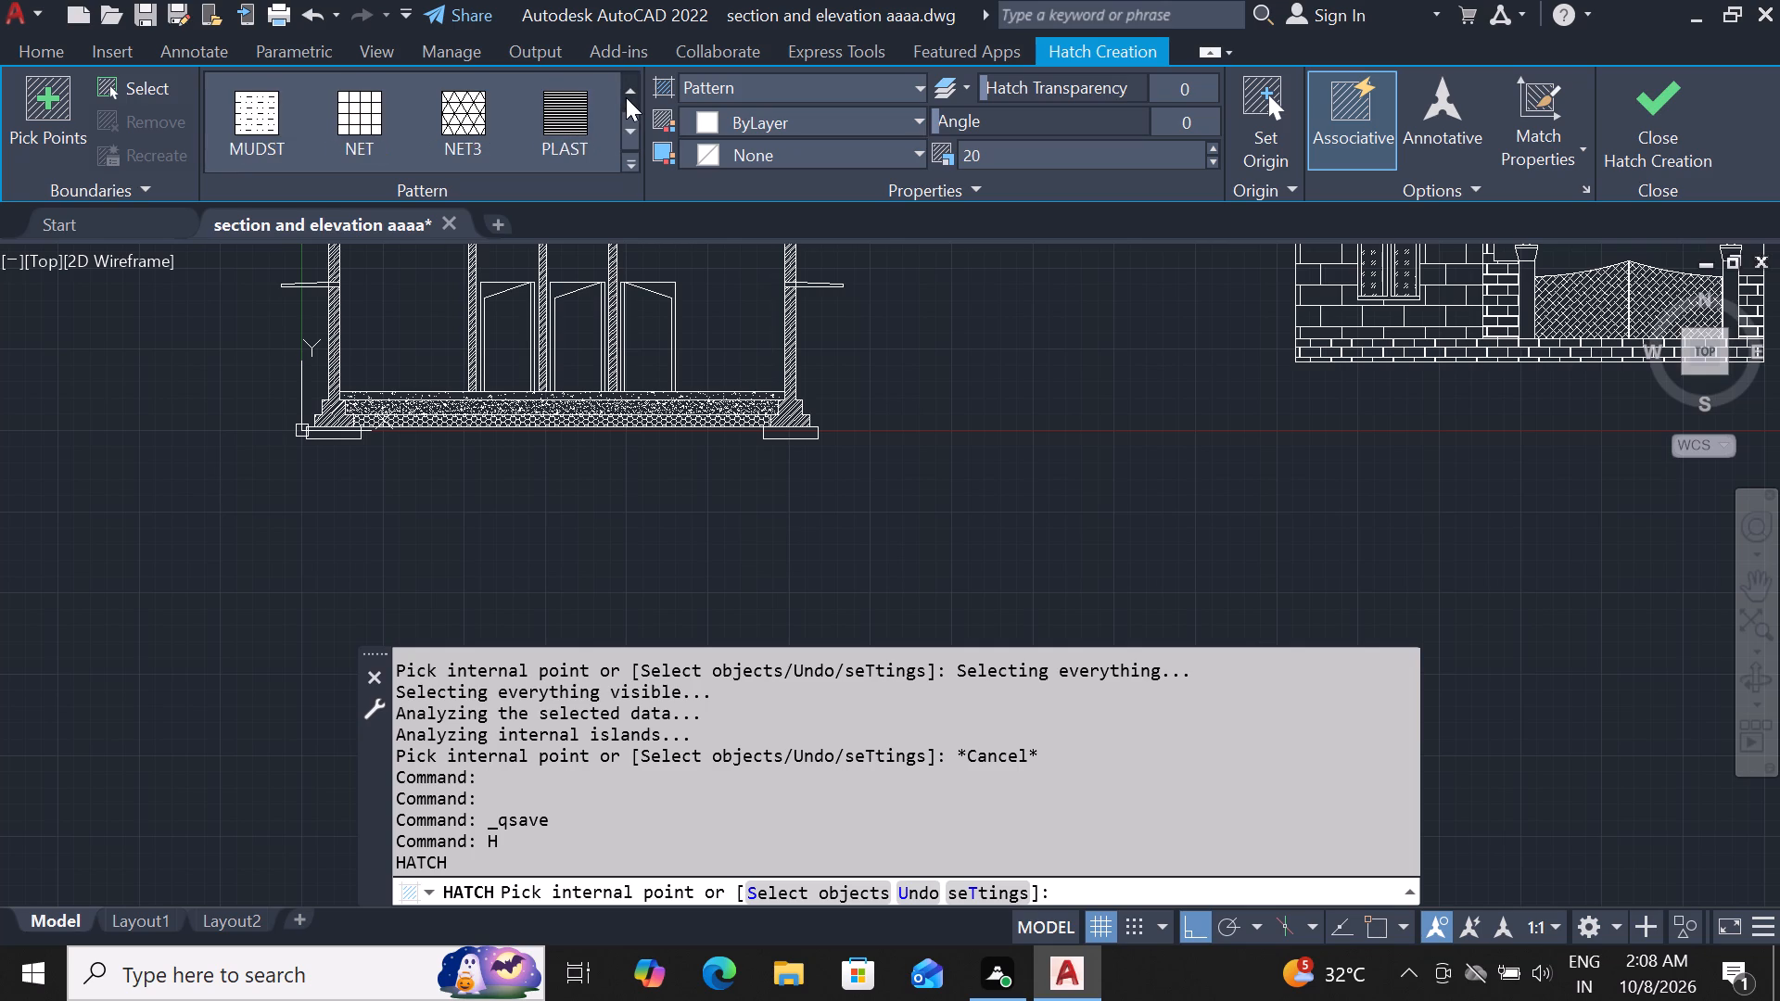
{"action": "left_click", "coordinate": [626, 97]}
{"action": "double_click", "coordinate": [626, 97]}
{"action": "left_click", "coordinate": [626, 97]}
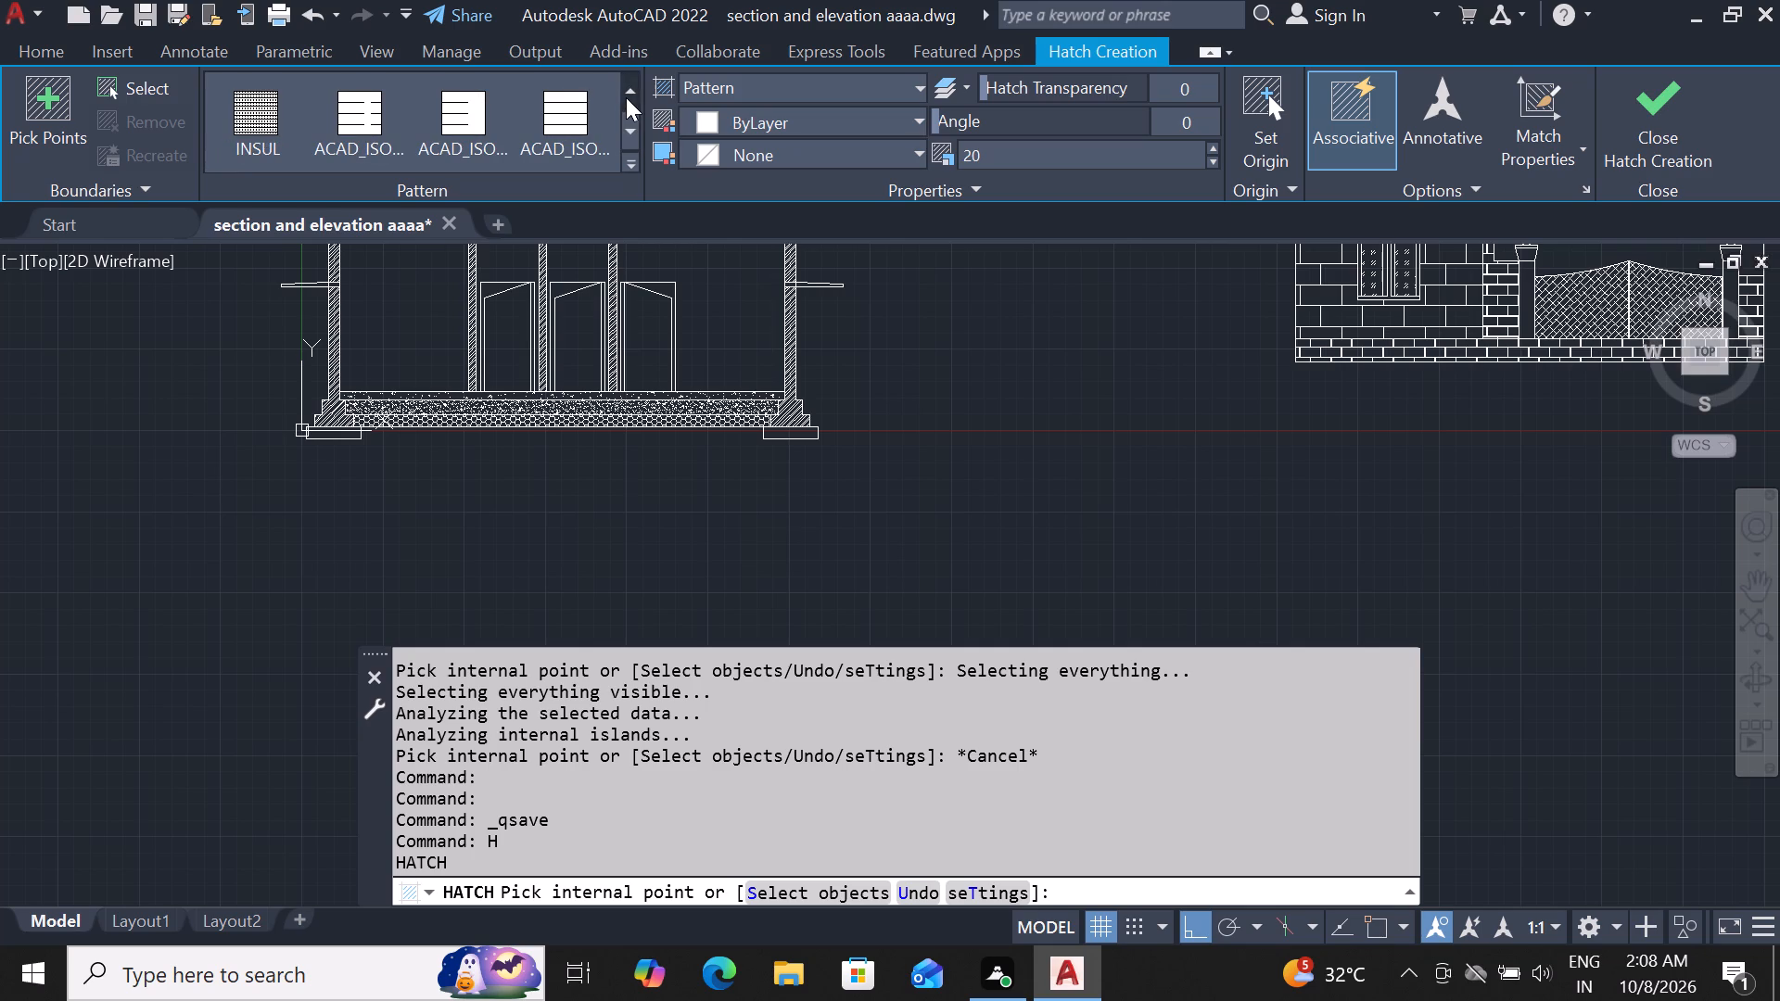
{"action": "left_click", "coordinate": [626, 97]}
{"action": "left_click", "coordinate": [626, 97]}
{"action": "left_click", "coordinate": [626, 97]}
{"action": "double_click", "coordinate": [626, 97]}
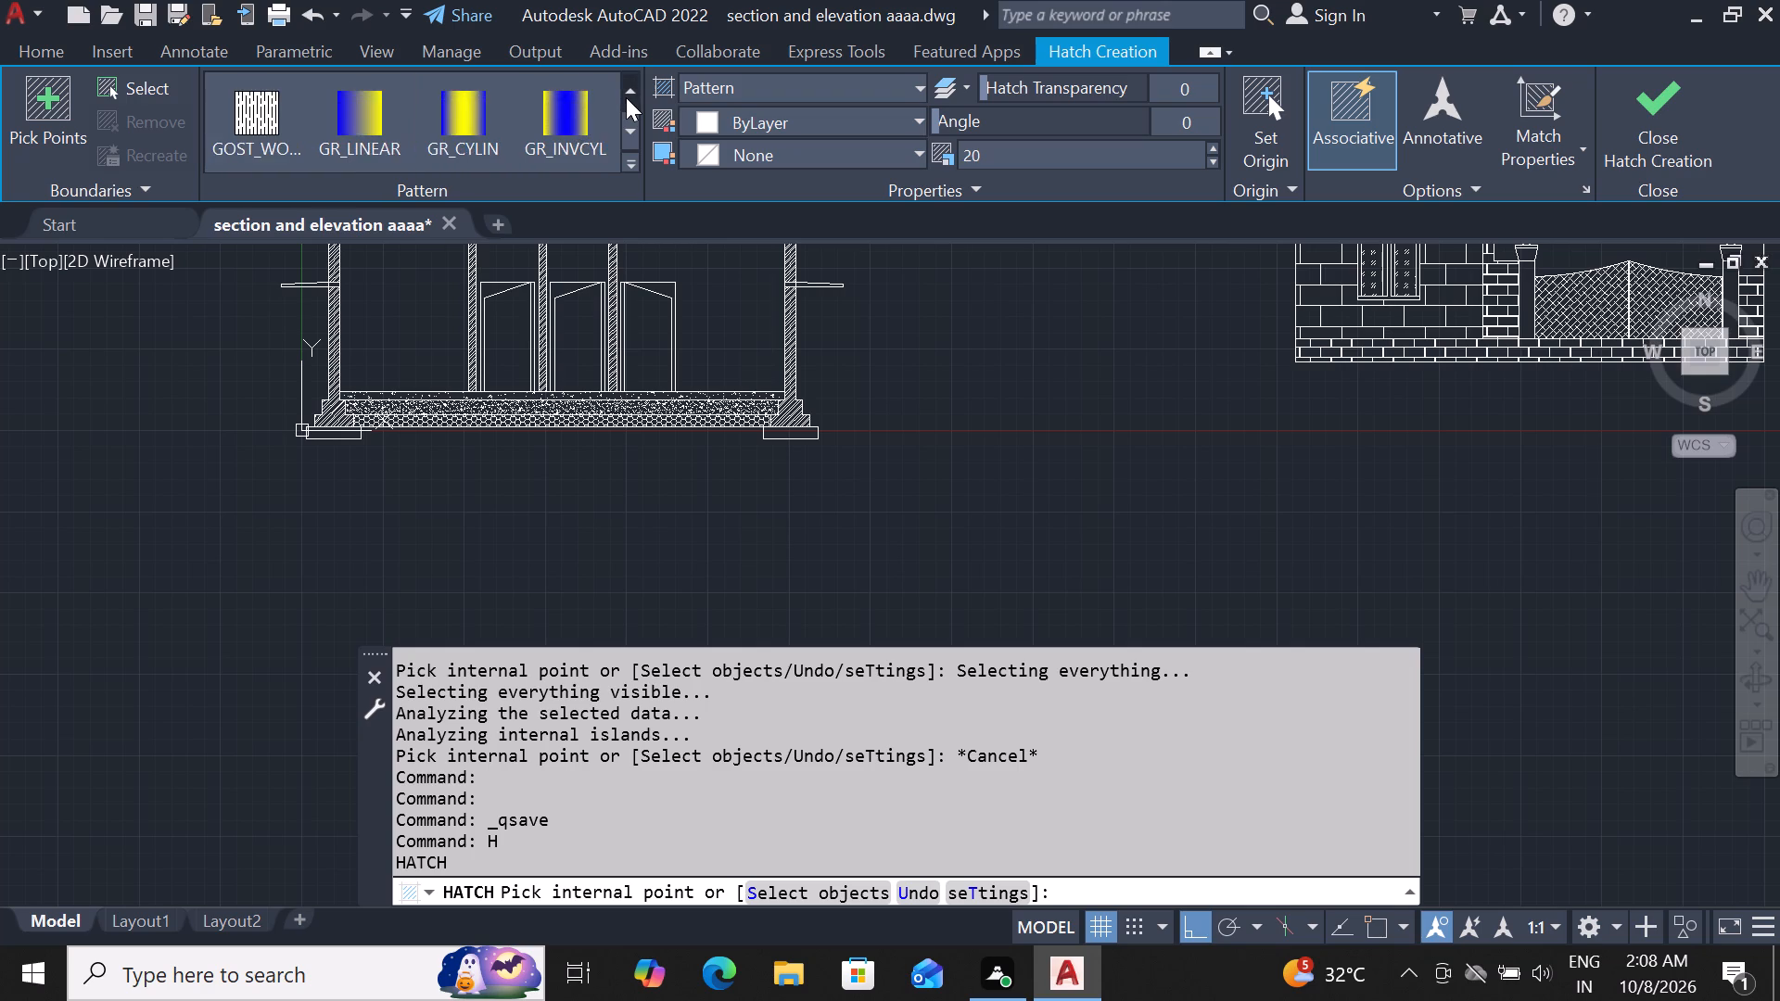
{"action": "left_click", "coordinate": [626, 97]}
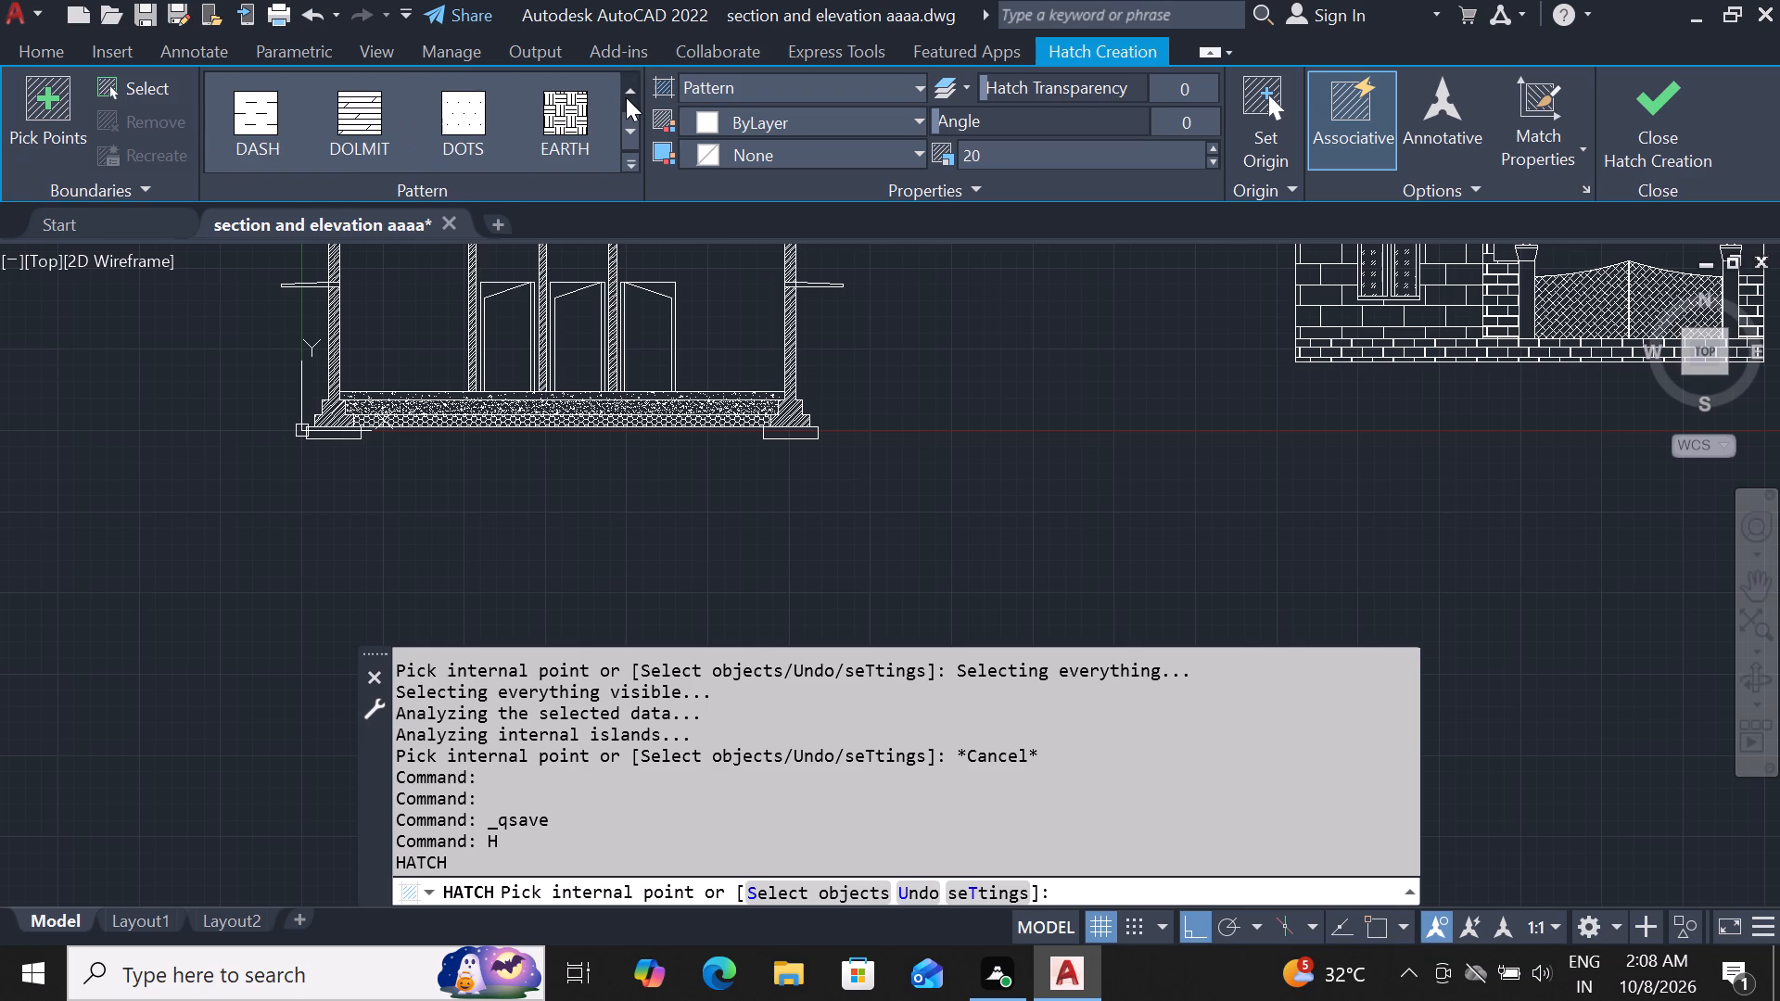
{"action": "left_click", "coordinate": [626, 97]}
{"action": "left_click", "coordinate": [626, 97]}
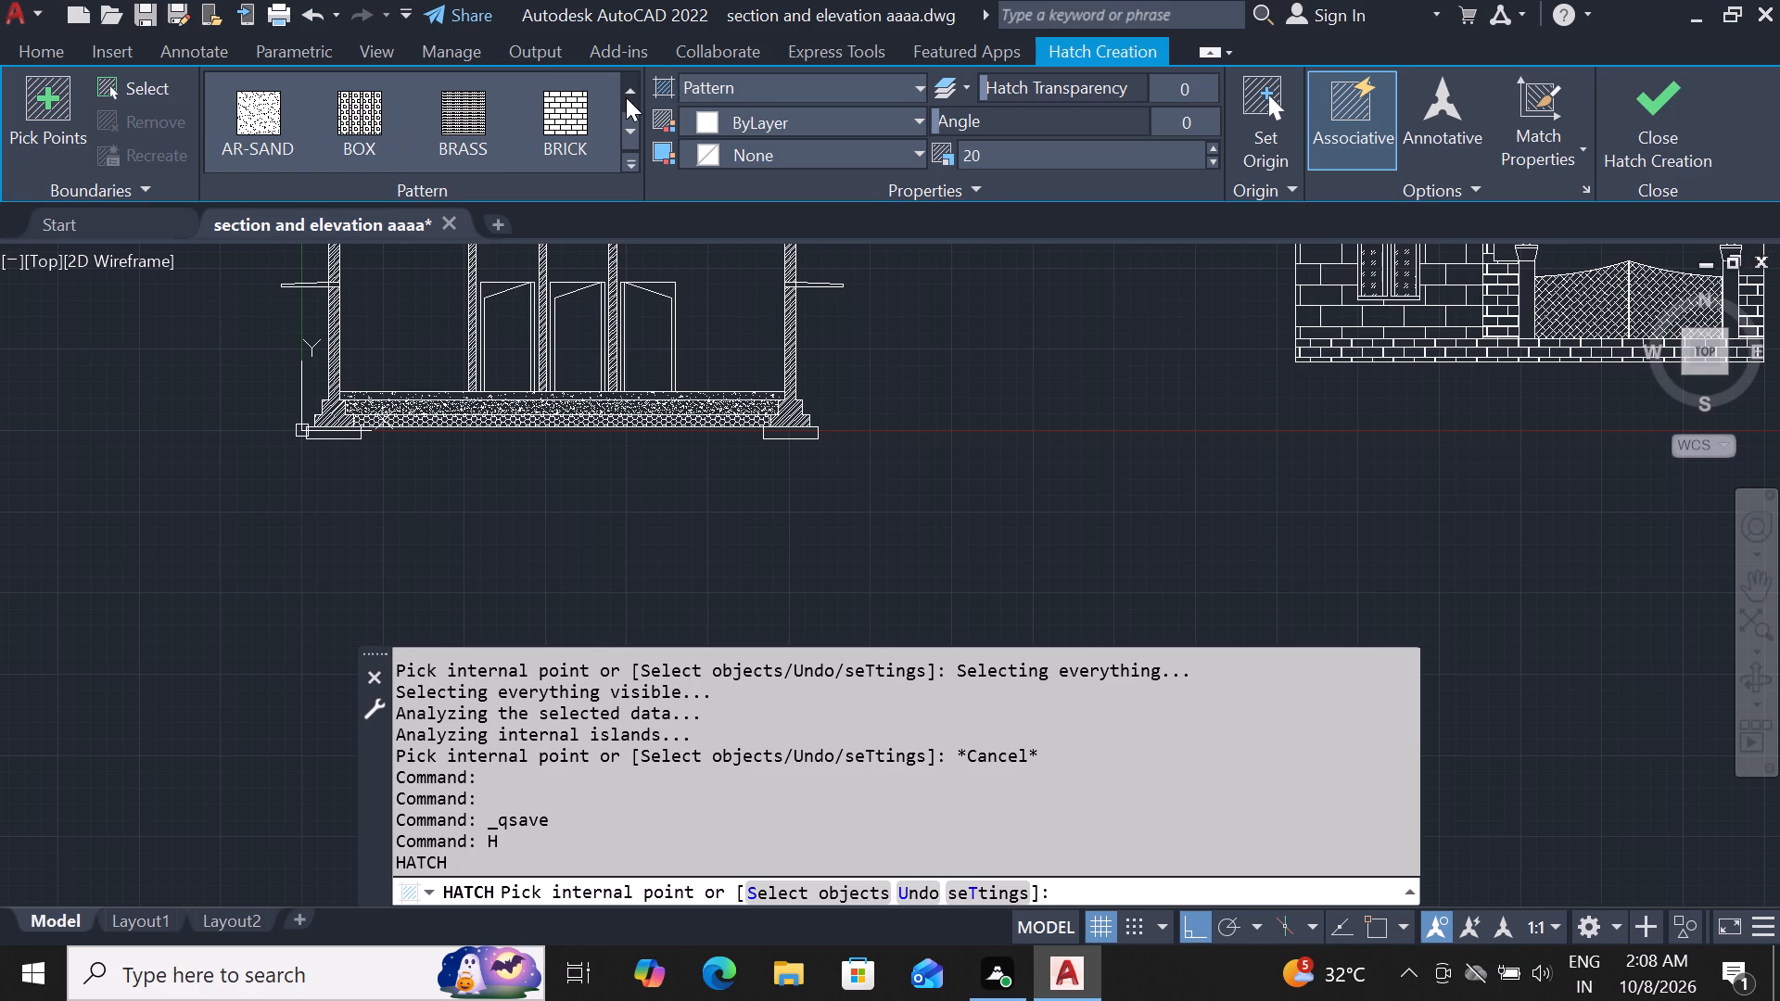
{"action": "left_click", "coordinate": [251, 129]}
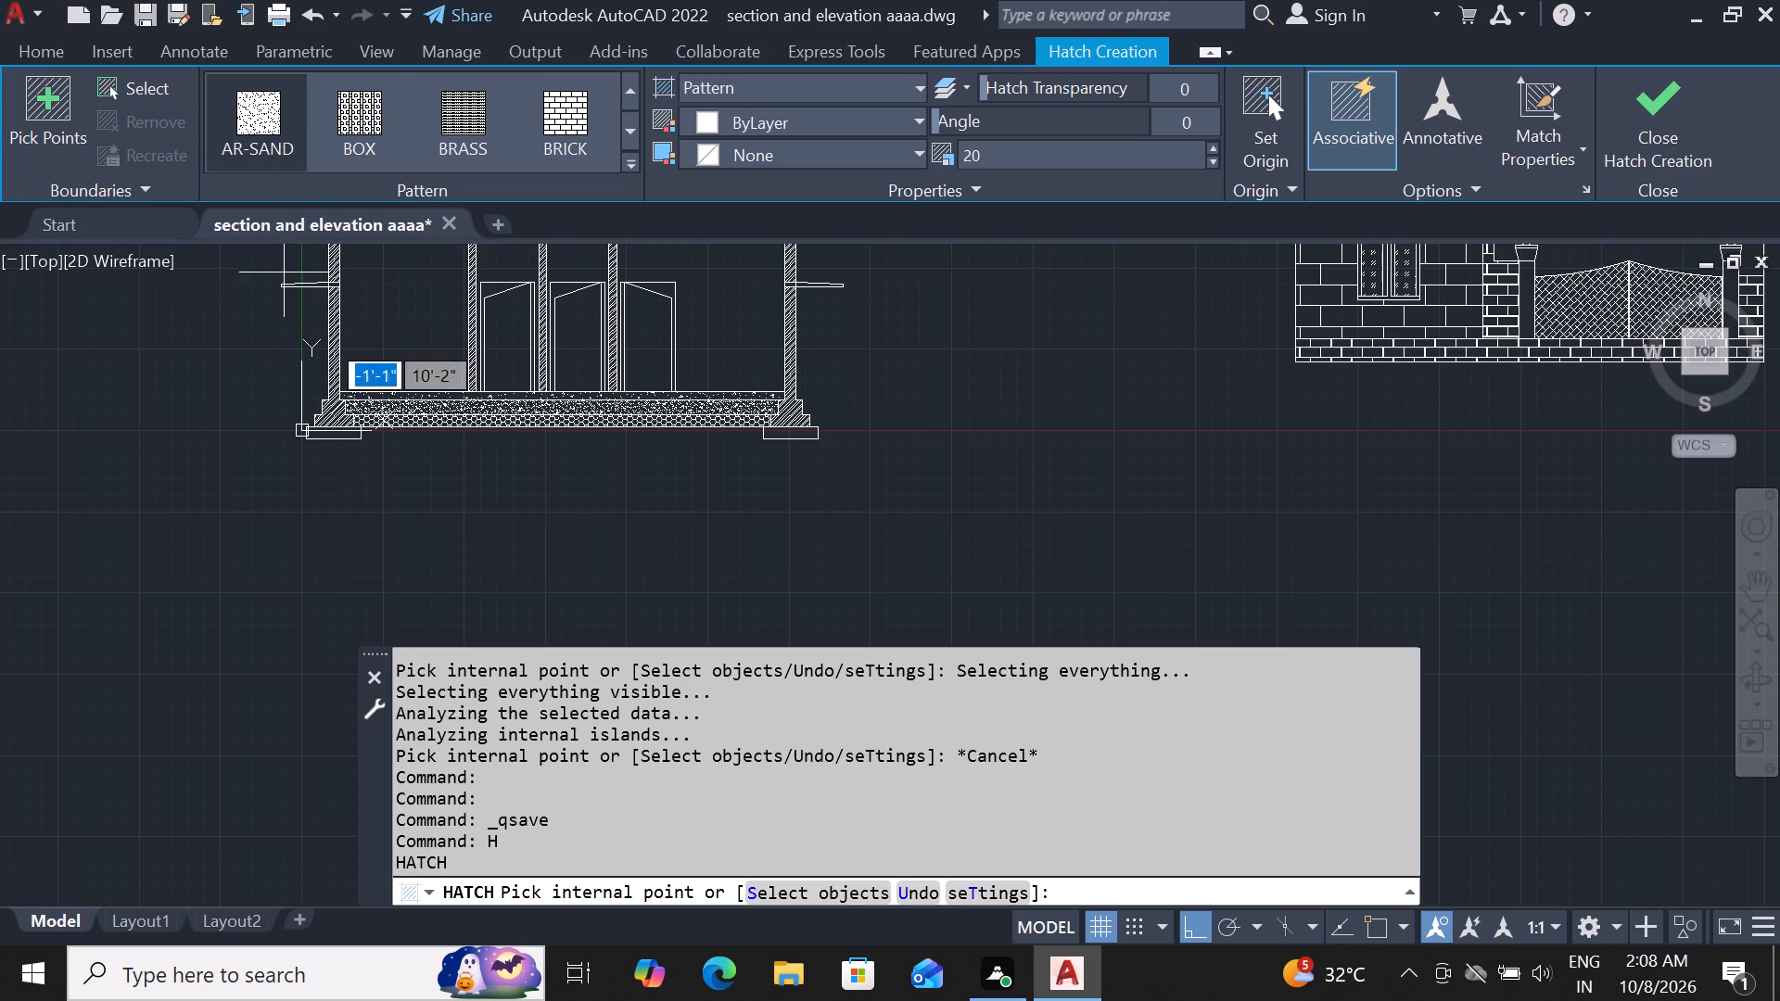
{"action": "scroll", "coordinate": [327, 443], "scroll_direction": "up", "scroll_amount": 5}
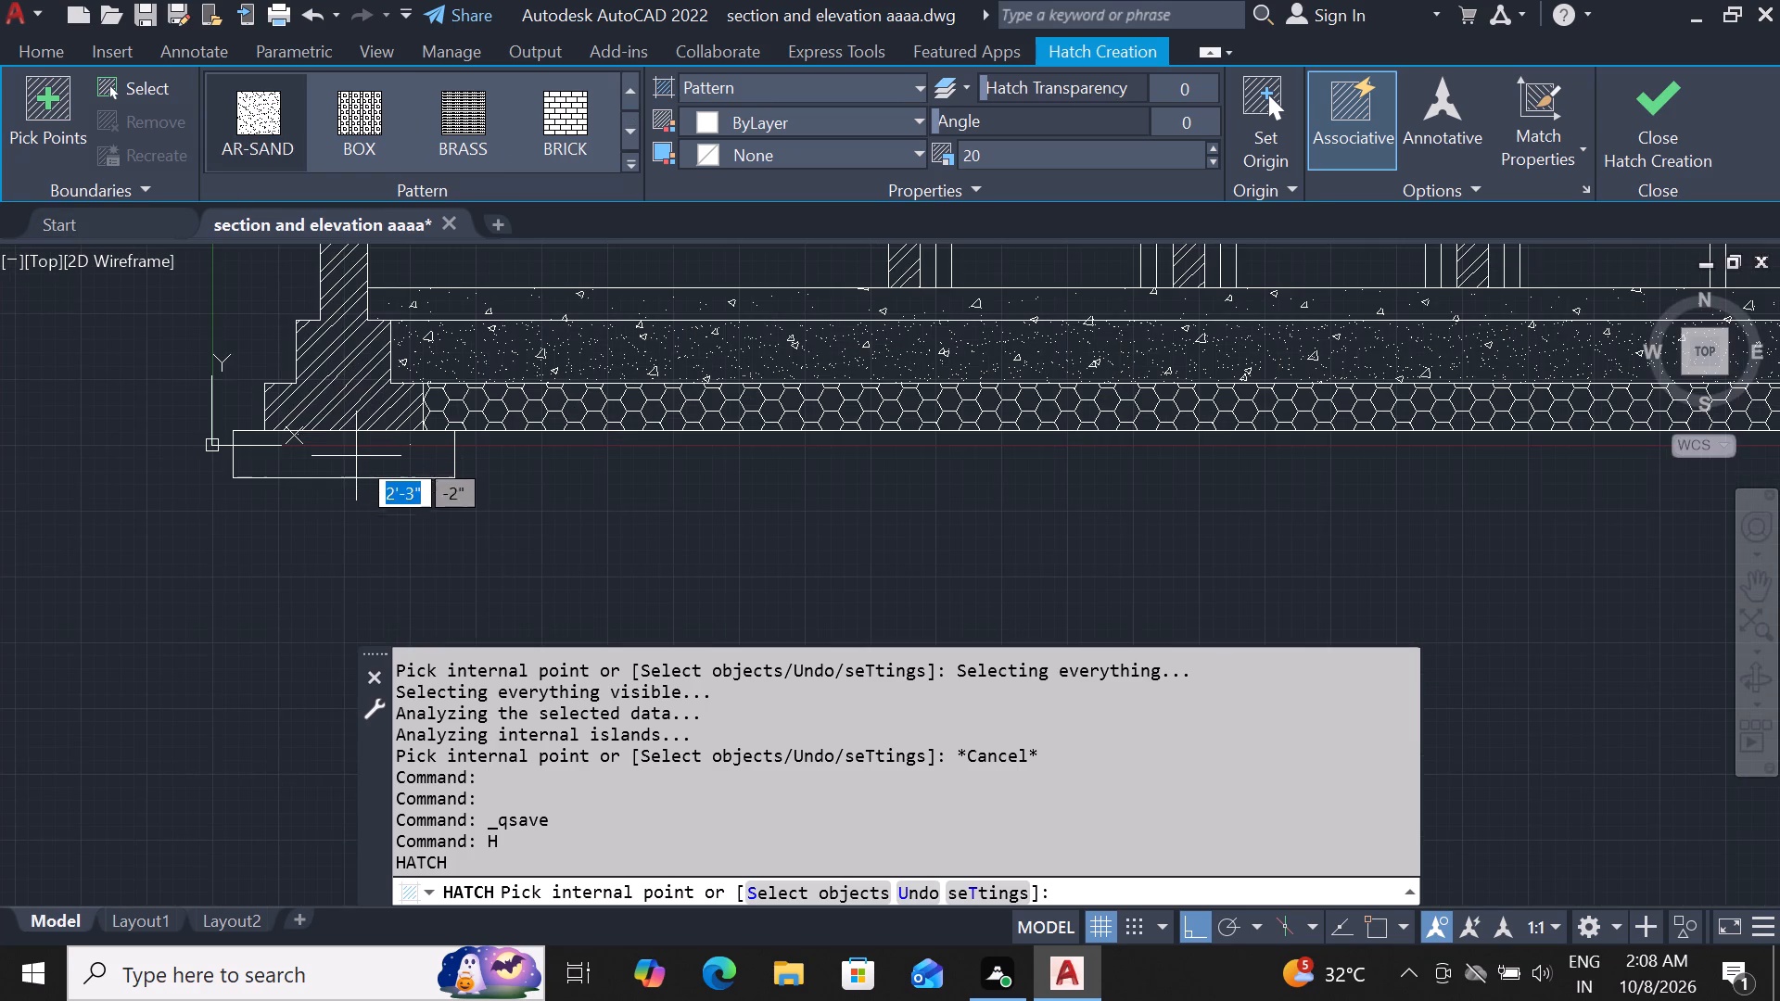
{"action": "left_click", "coordinate": [356, 456]}
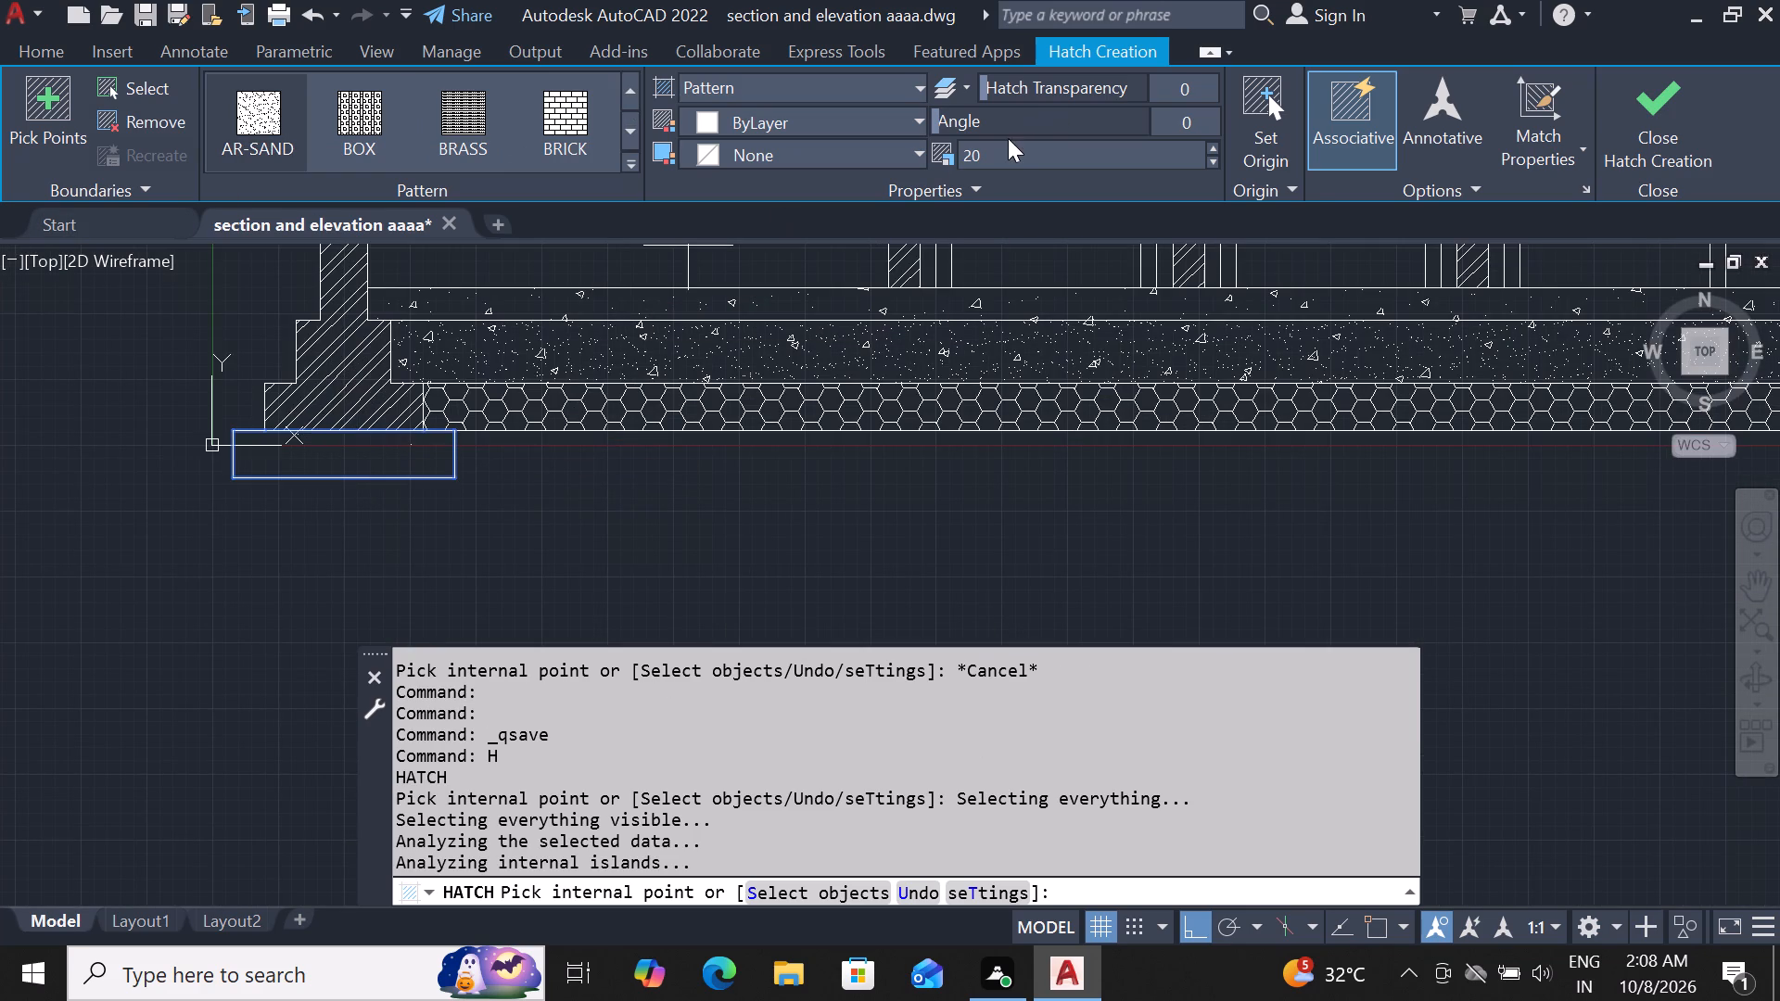
{"action": "left_click_drag", "start_coordinate": [1005, 142], "coordinate": [961, 156]}
{"action": "left_click", "coordinate": [979, 162]}
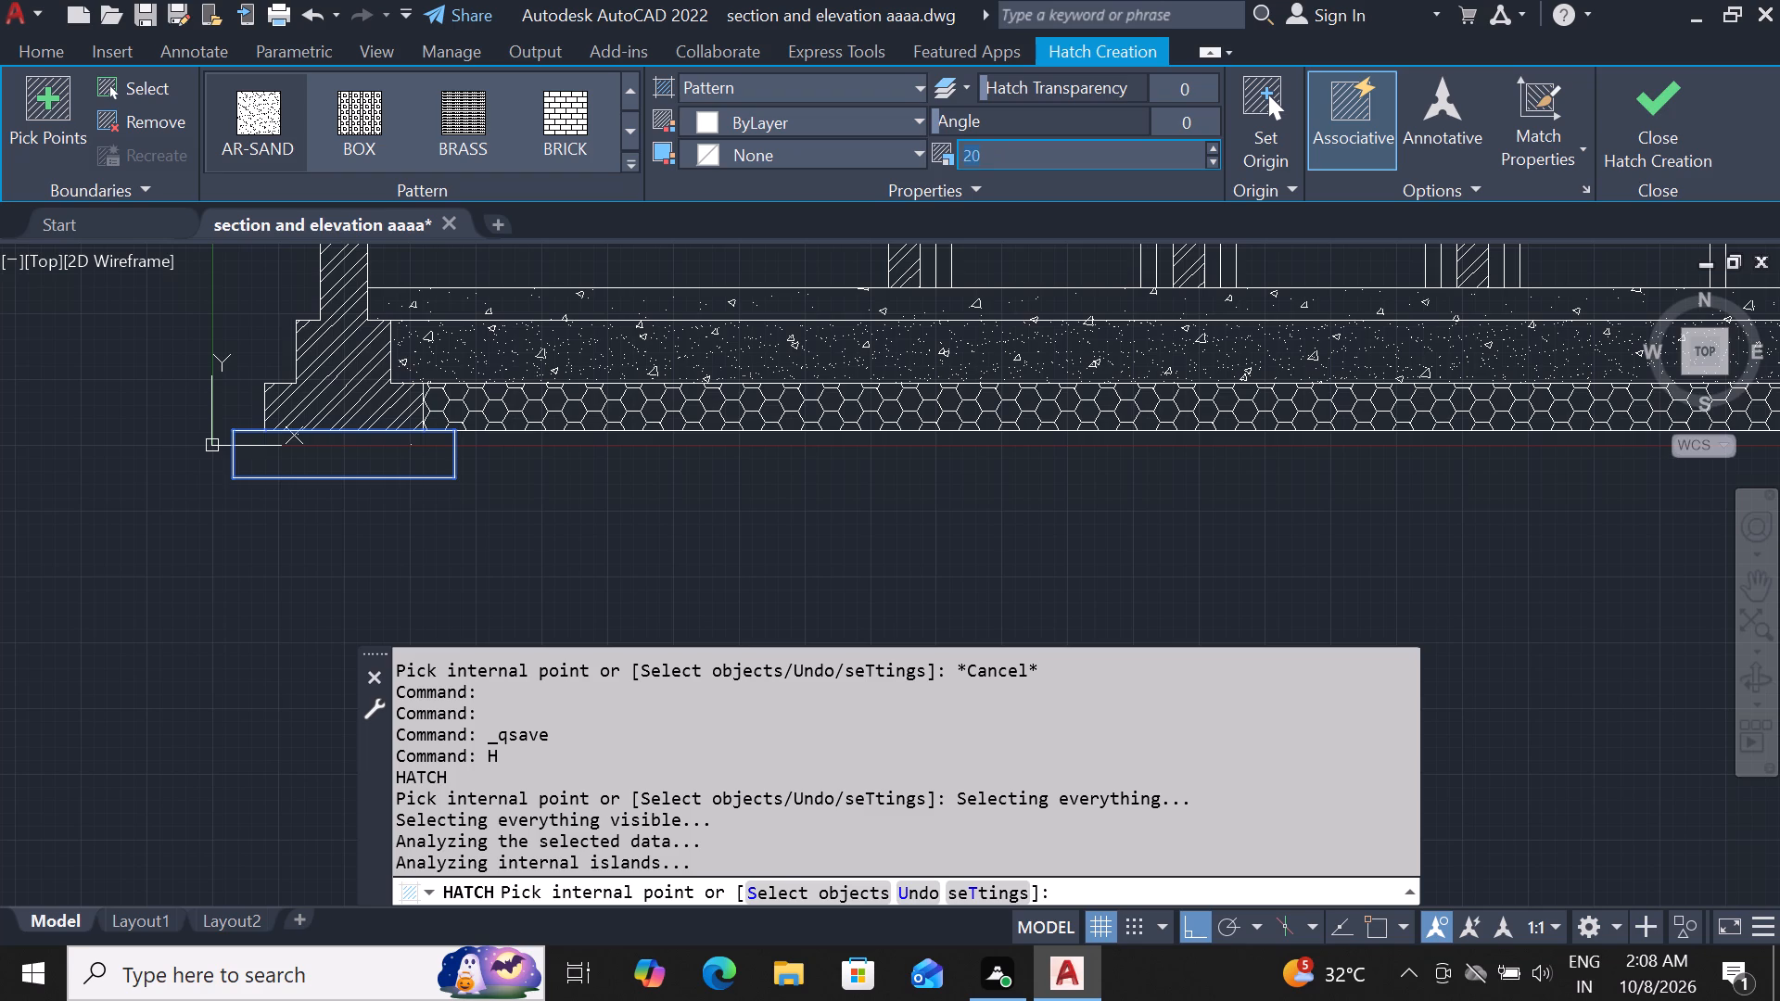
{"action": "key", "text": "Delete"}
{"action": "key", "text": "2"}
{"action": "left_click", "coordinate": [274, 121]}
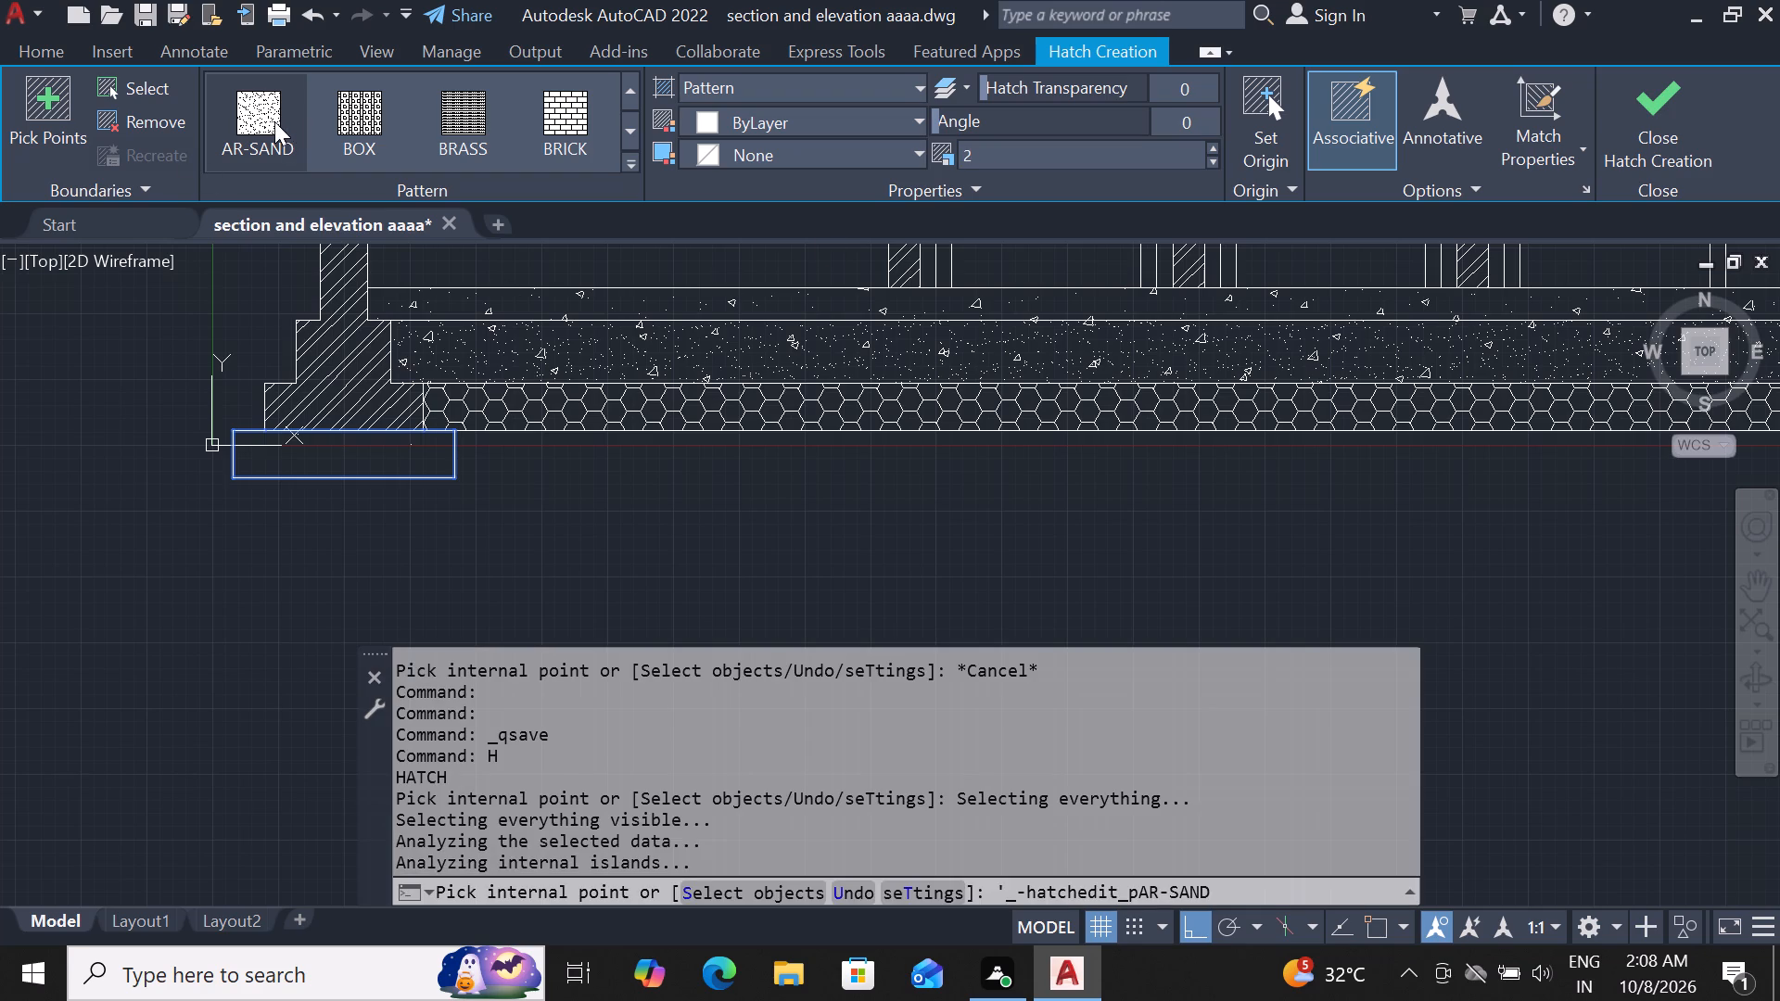
{"action": "left_click", "coordinate": [379, 462]}
{"action": "scroll", "coordinate": [315, 414], "scroll_direction": "down", "scroll_amount": 2}
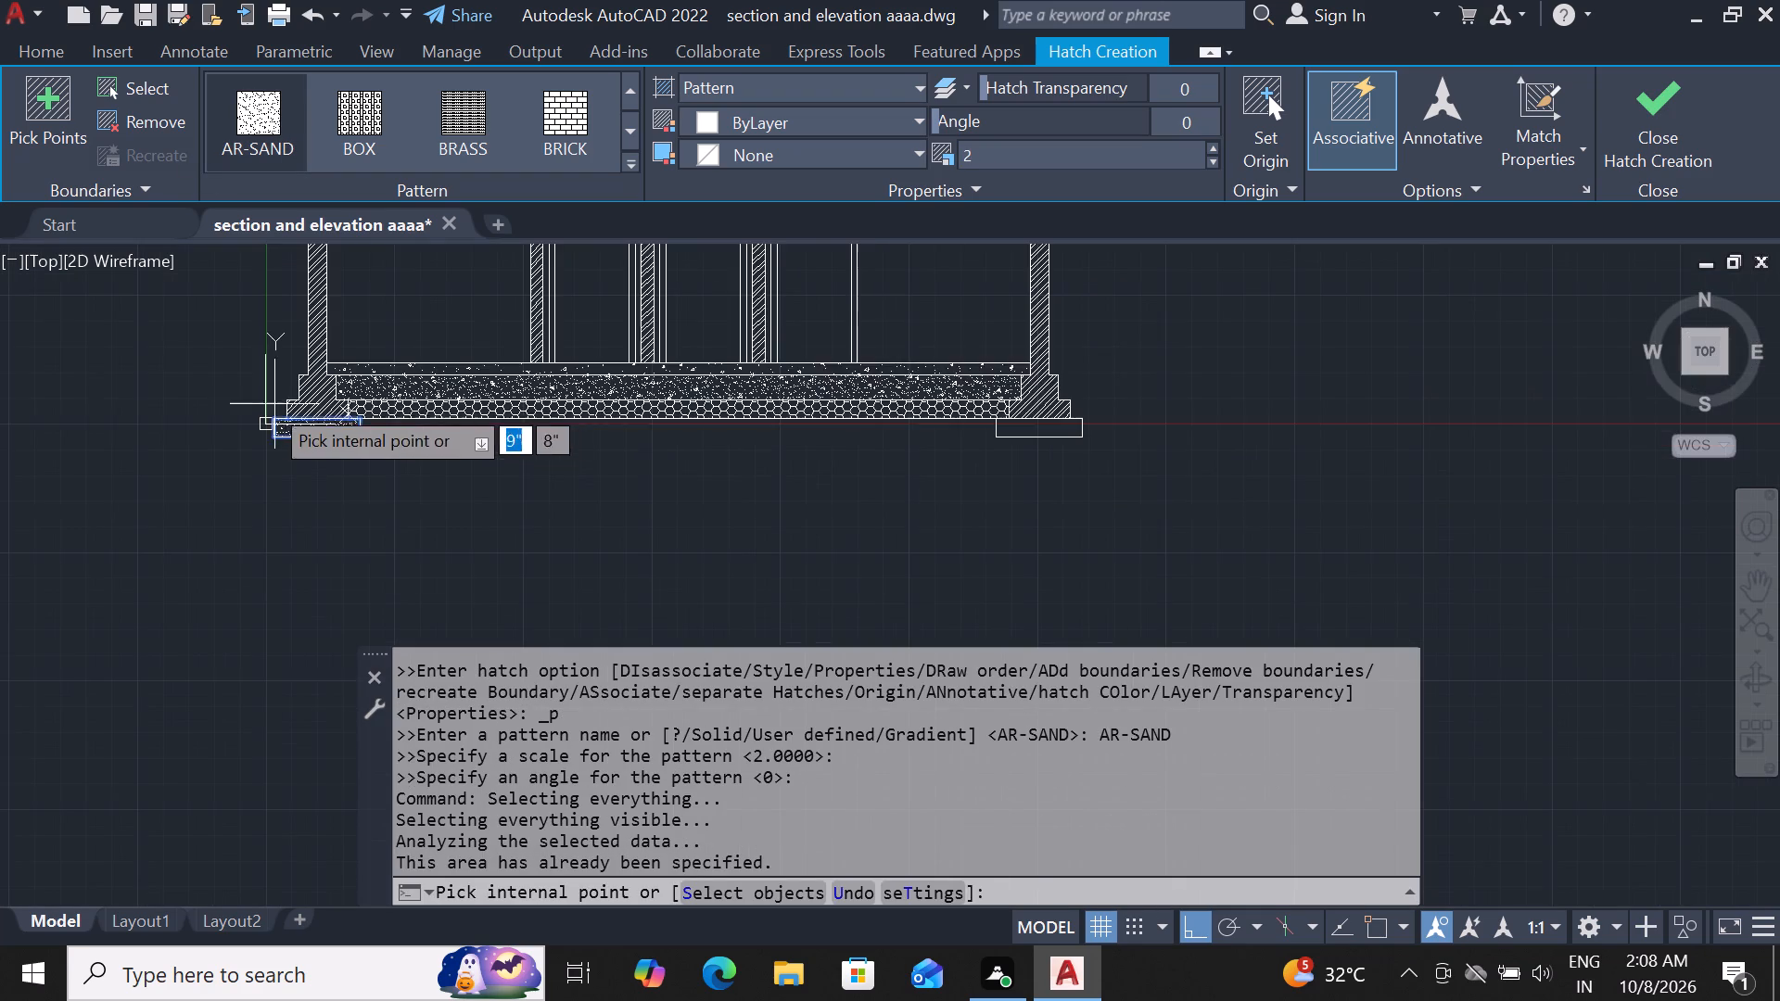
Add the rectangular bed beneath the section's right wall footing to the AR-SAND hatch and finish hatching.
{"action": "scroll", "coordinate": [990, 405], "scroll_direction": "up", "scroll_amount": 2}
{"action": "scroll", "coordinate": [1116, 449], "scroll_direction": "up", "scroll_amount": 1}
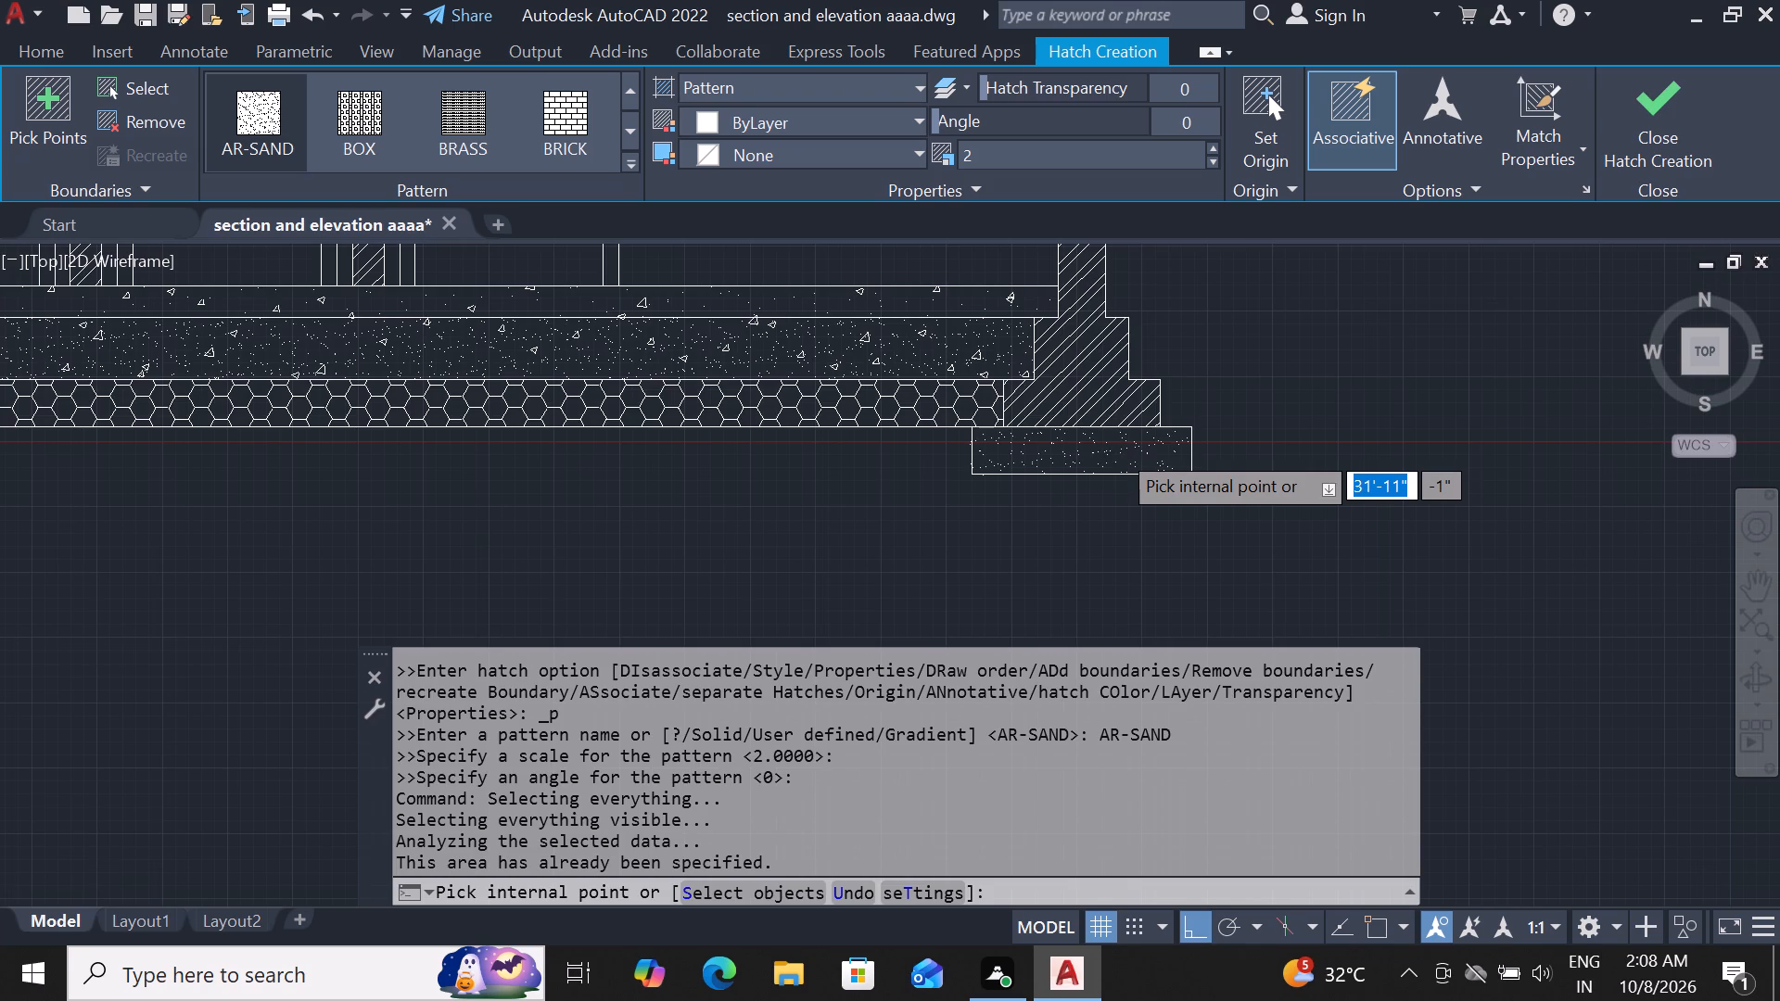
{"action": "left_click", "coordinate": [1116, 449]}
{"action": "scroll", "coordinate": [1116, 449], "scroll_direction": "down", "scroll_amount": 3}
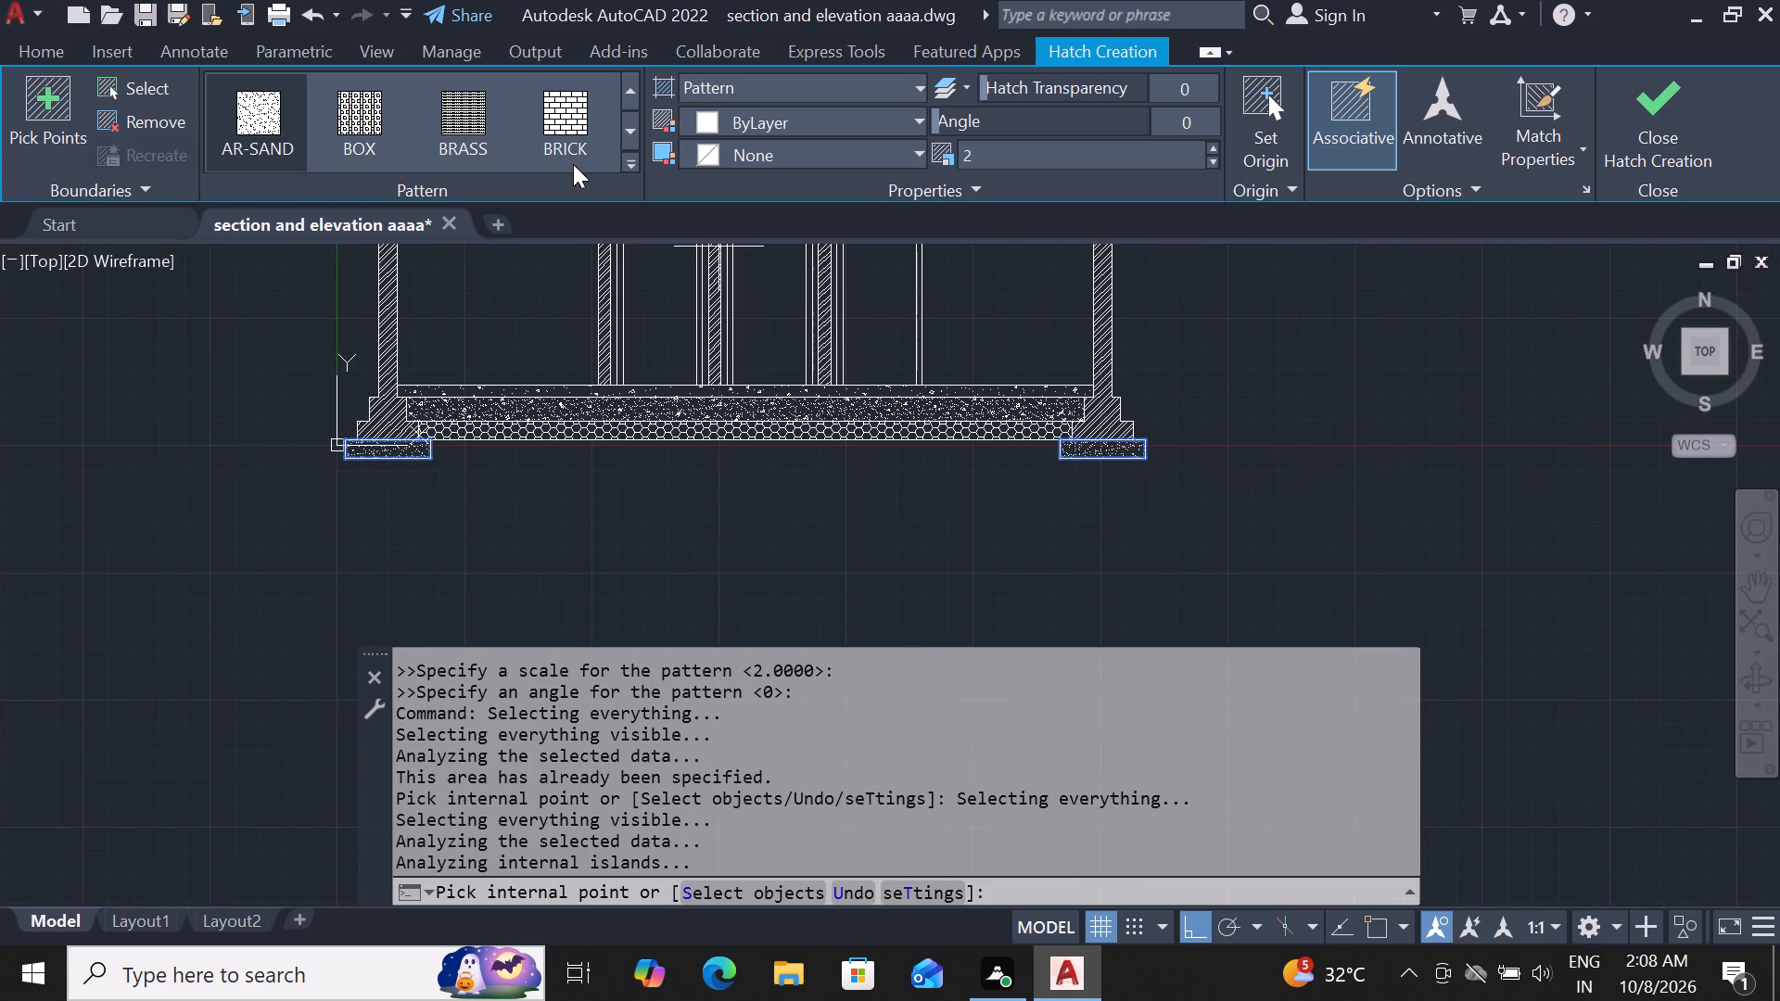
{"action": "key", "text": "Escape"}
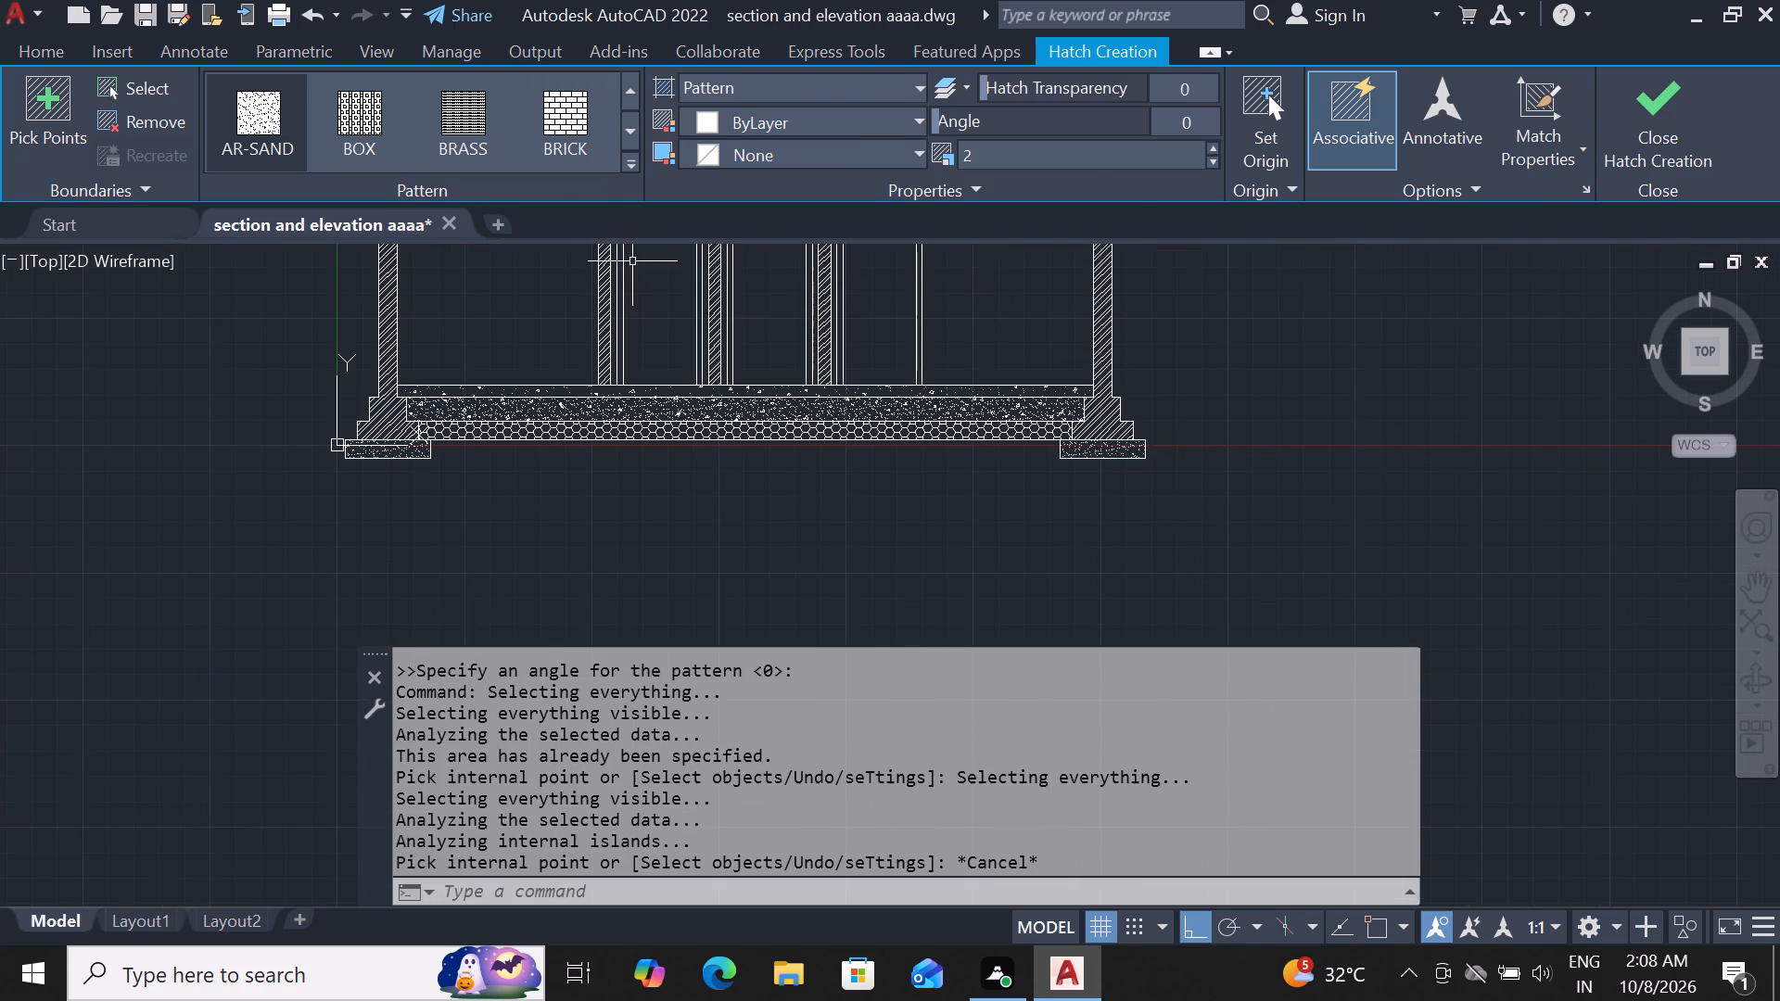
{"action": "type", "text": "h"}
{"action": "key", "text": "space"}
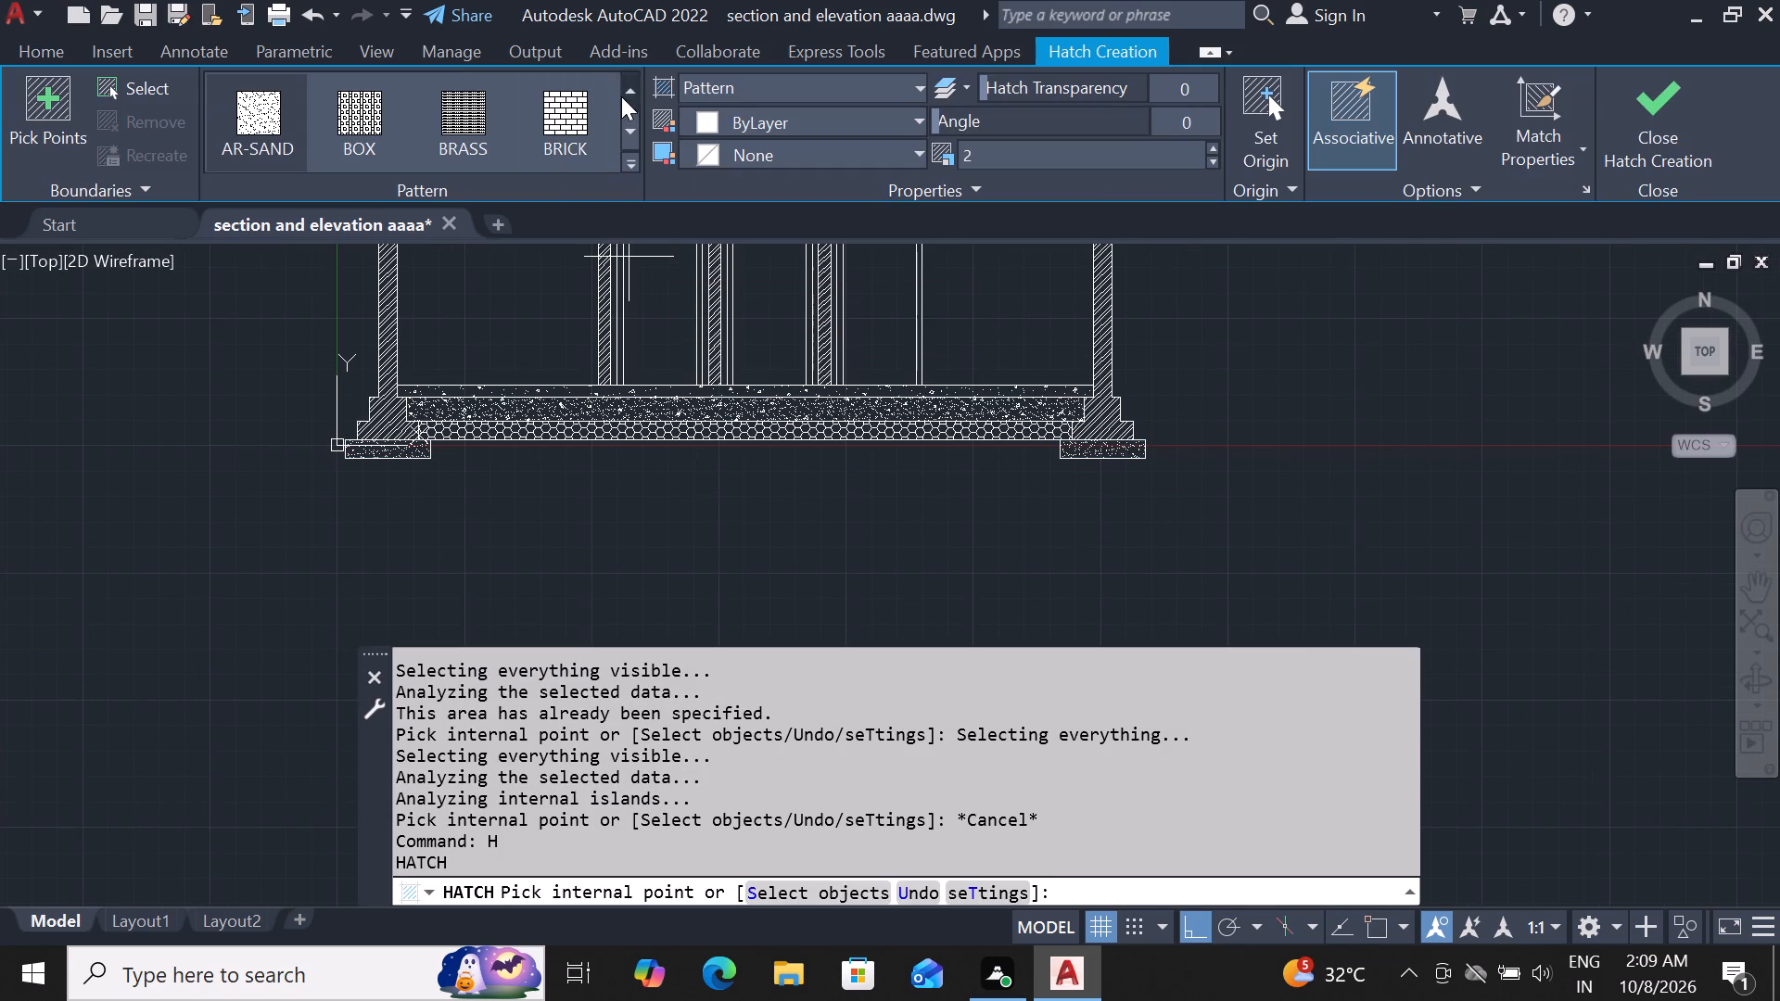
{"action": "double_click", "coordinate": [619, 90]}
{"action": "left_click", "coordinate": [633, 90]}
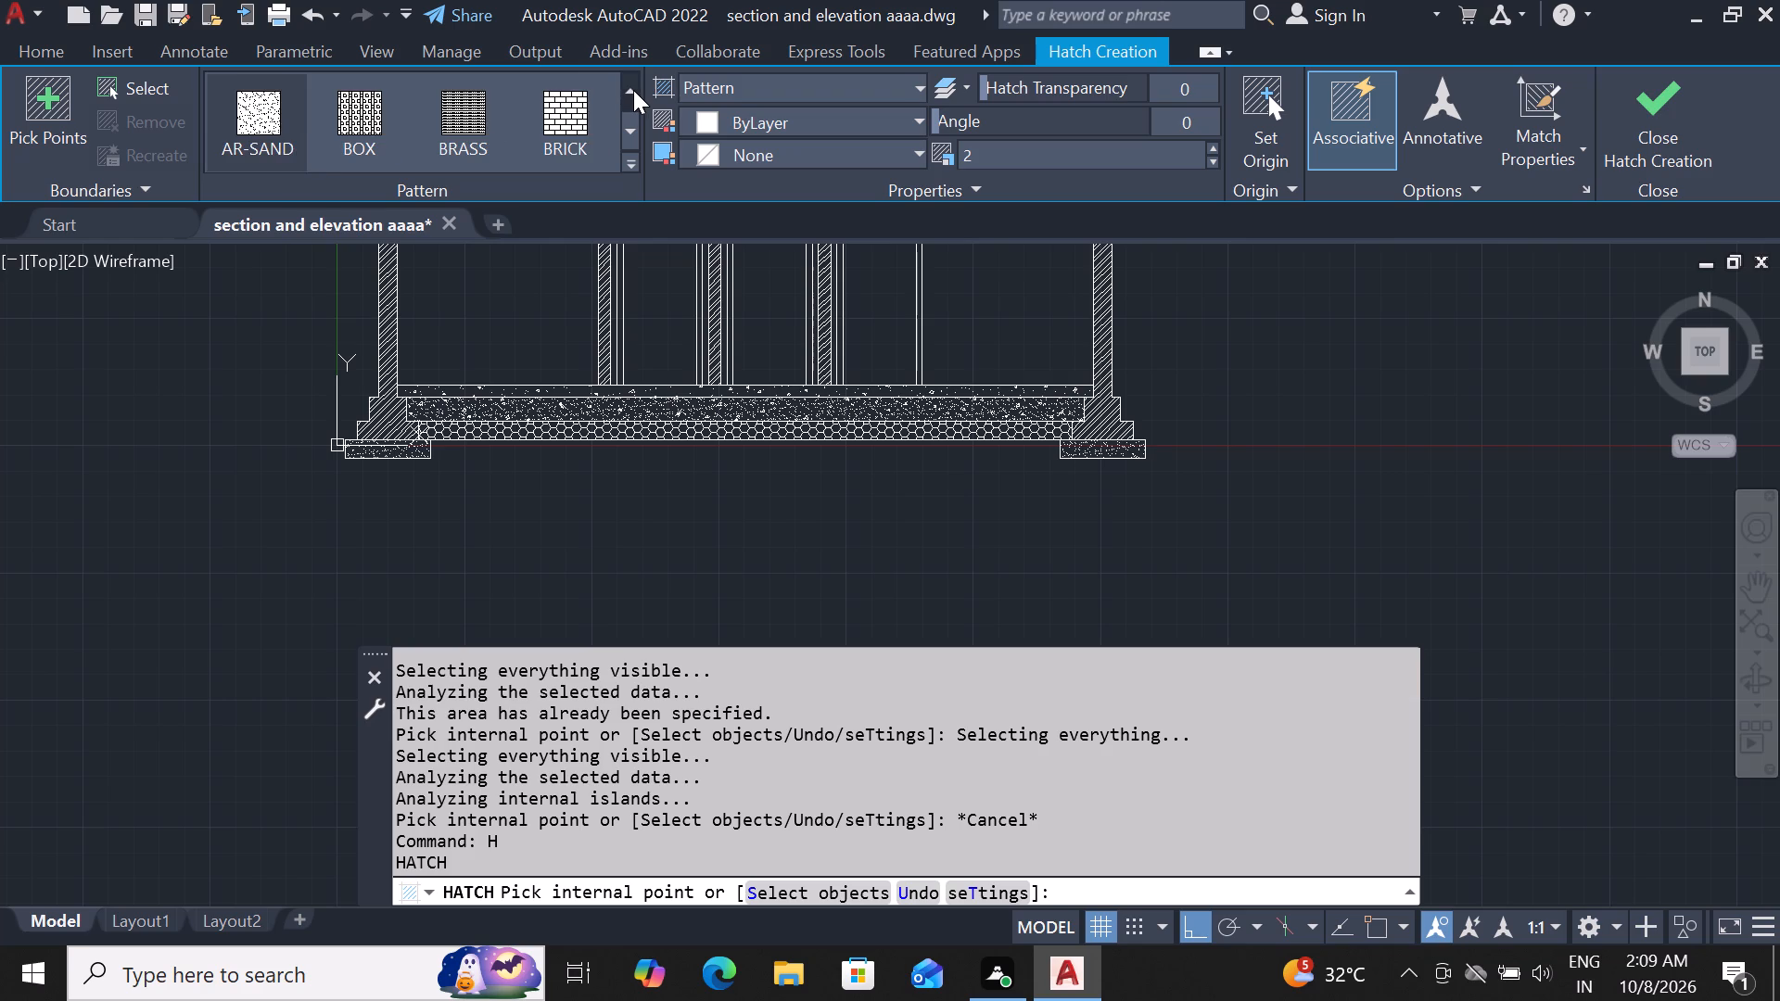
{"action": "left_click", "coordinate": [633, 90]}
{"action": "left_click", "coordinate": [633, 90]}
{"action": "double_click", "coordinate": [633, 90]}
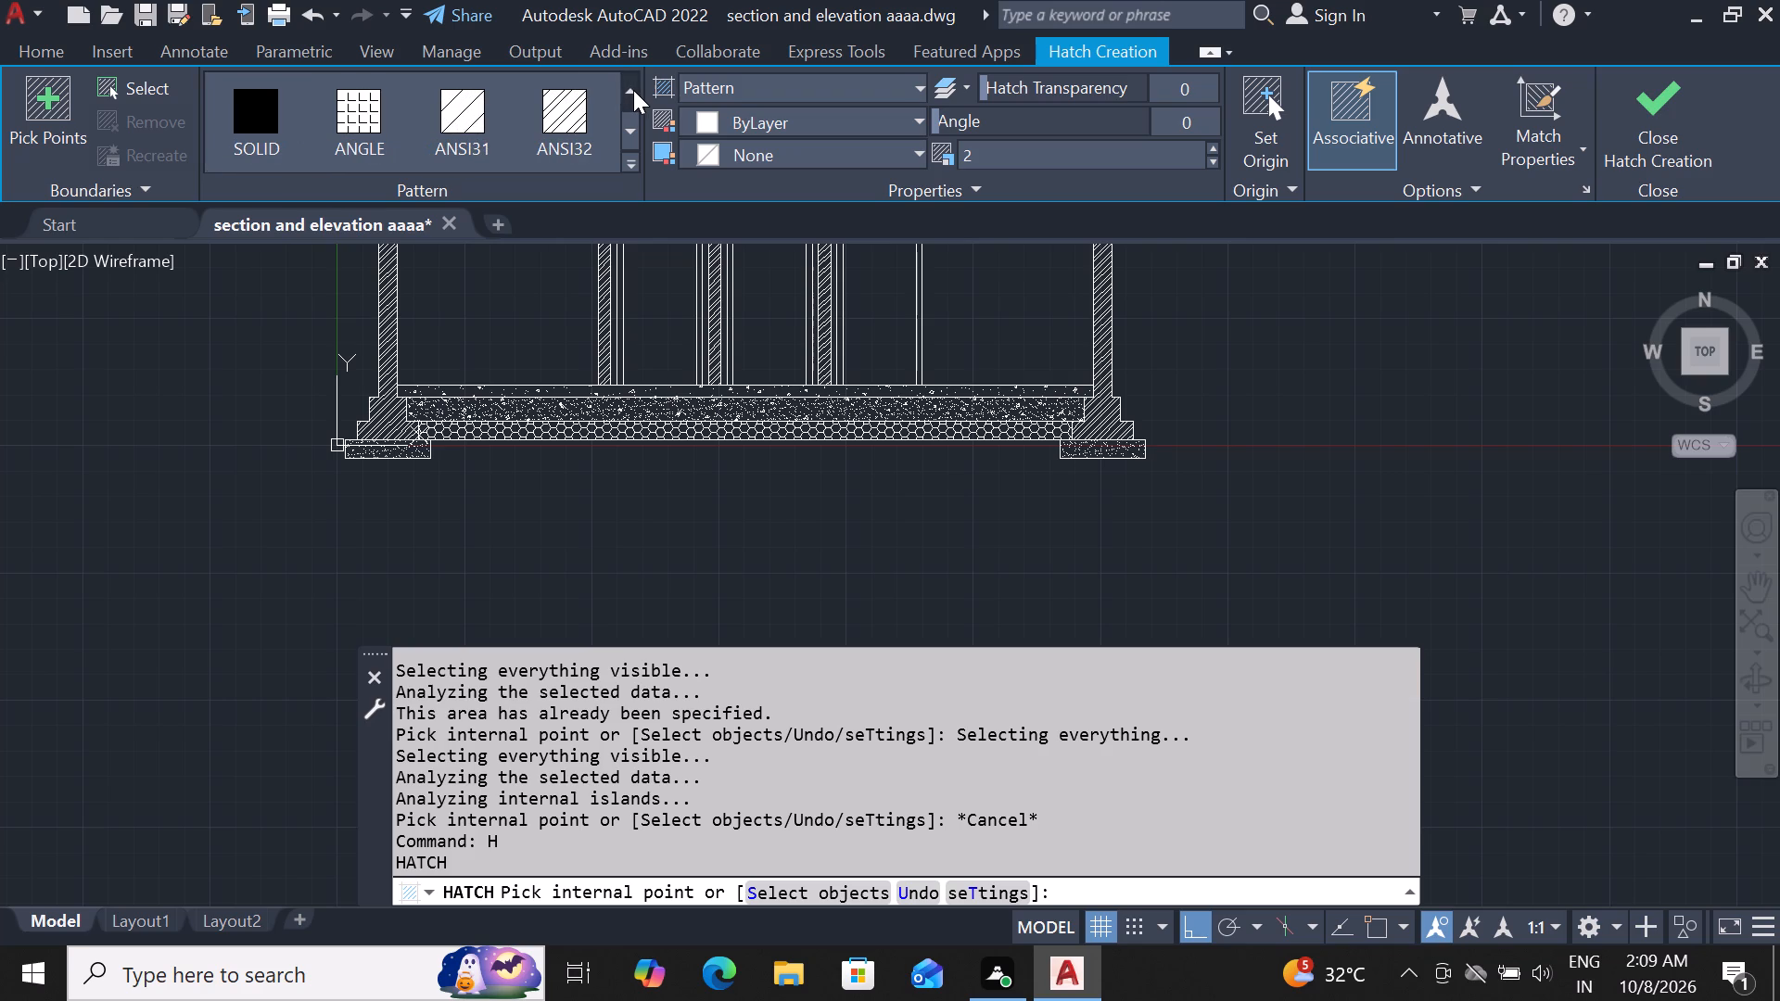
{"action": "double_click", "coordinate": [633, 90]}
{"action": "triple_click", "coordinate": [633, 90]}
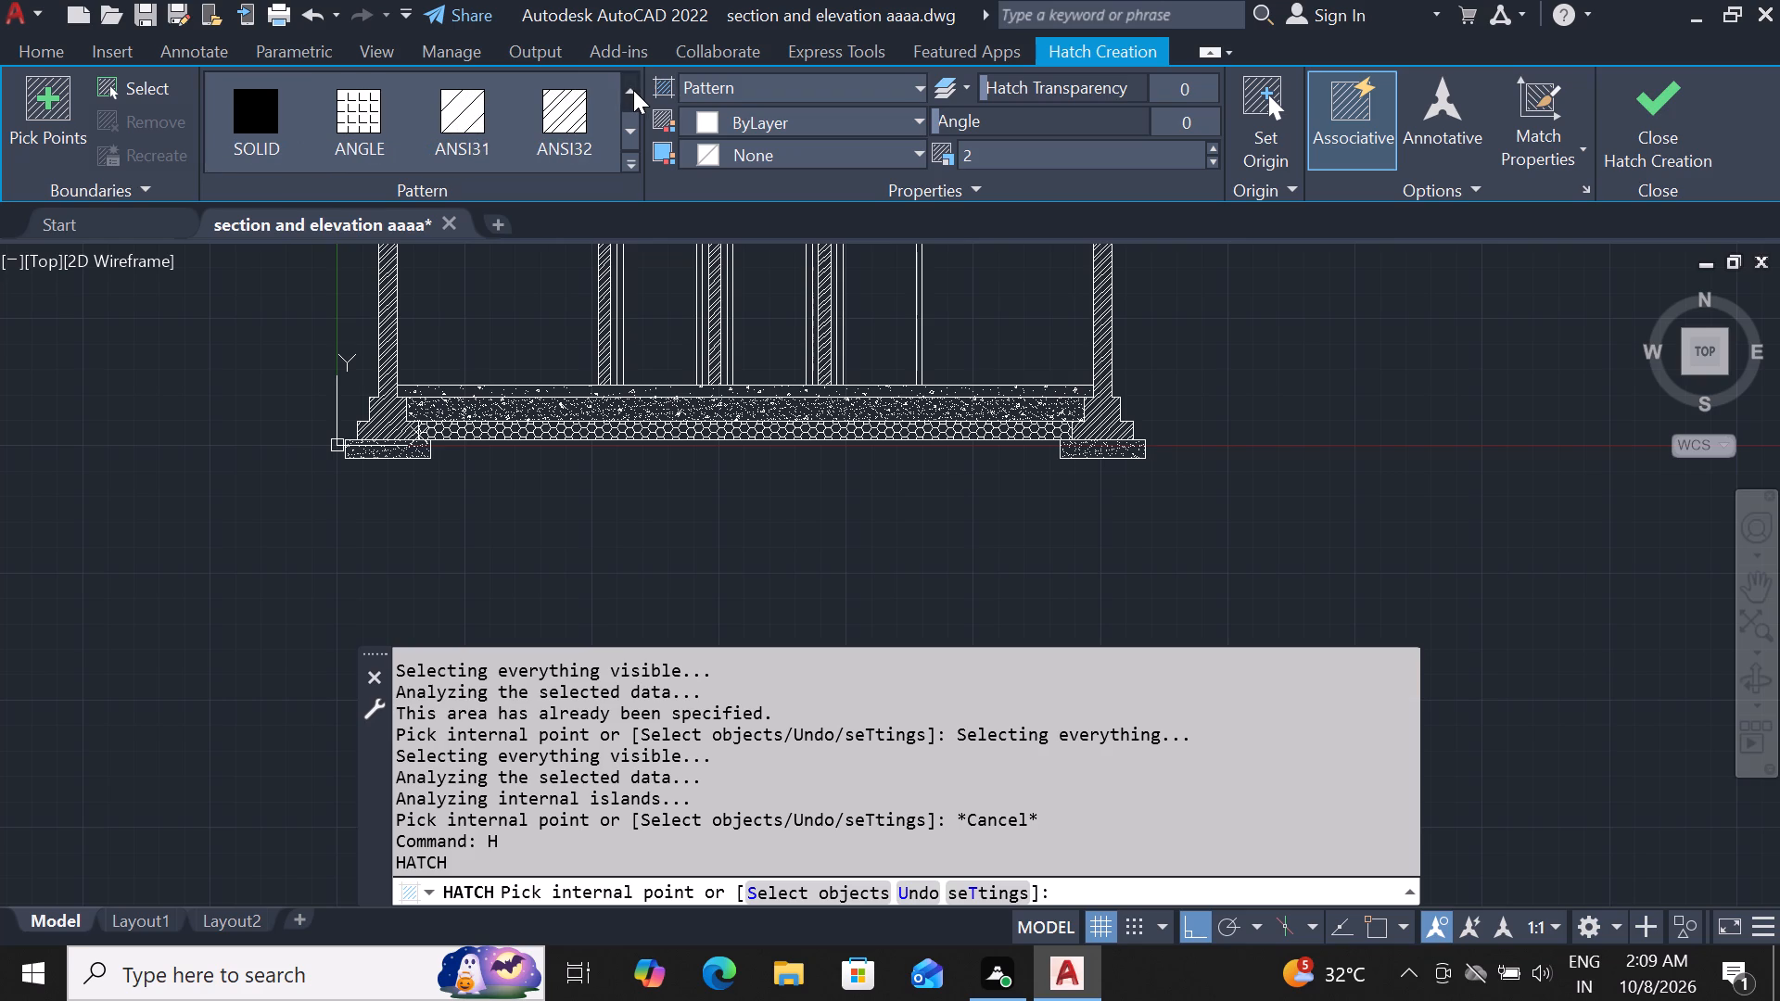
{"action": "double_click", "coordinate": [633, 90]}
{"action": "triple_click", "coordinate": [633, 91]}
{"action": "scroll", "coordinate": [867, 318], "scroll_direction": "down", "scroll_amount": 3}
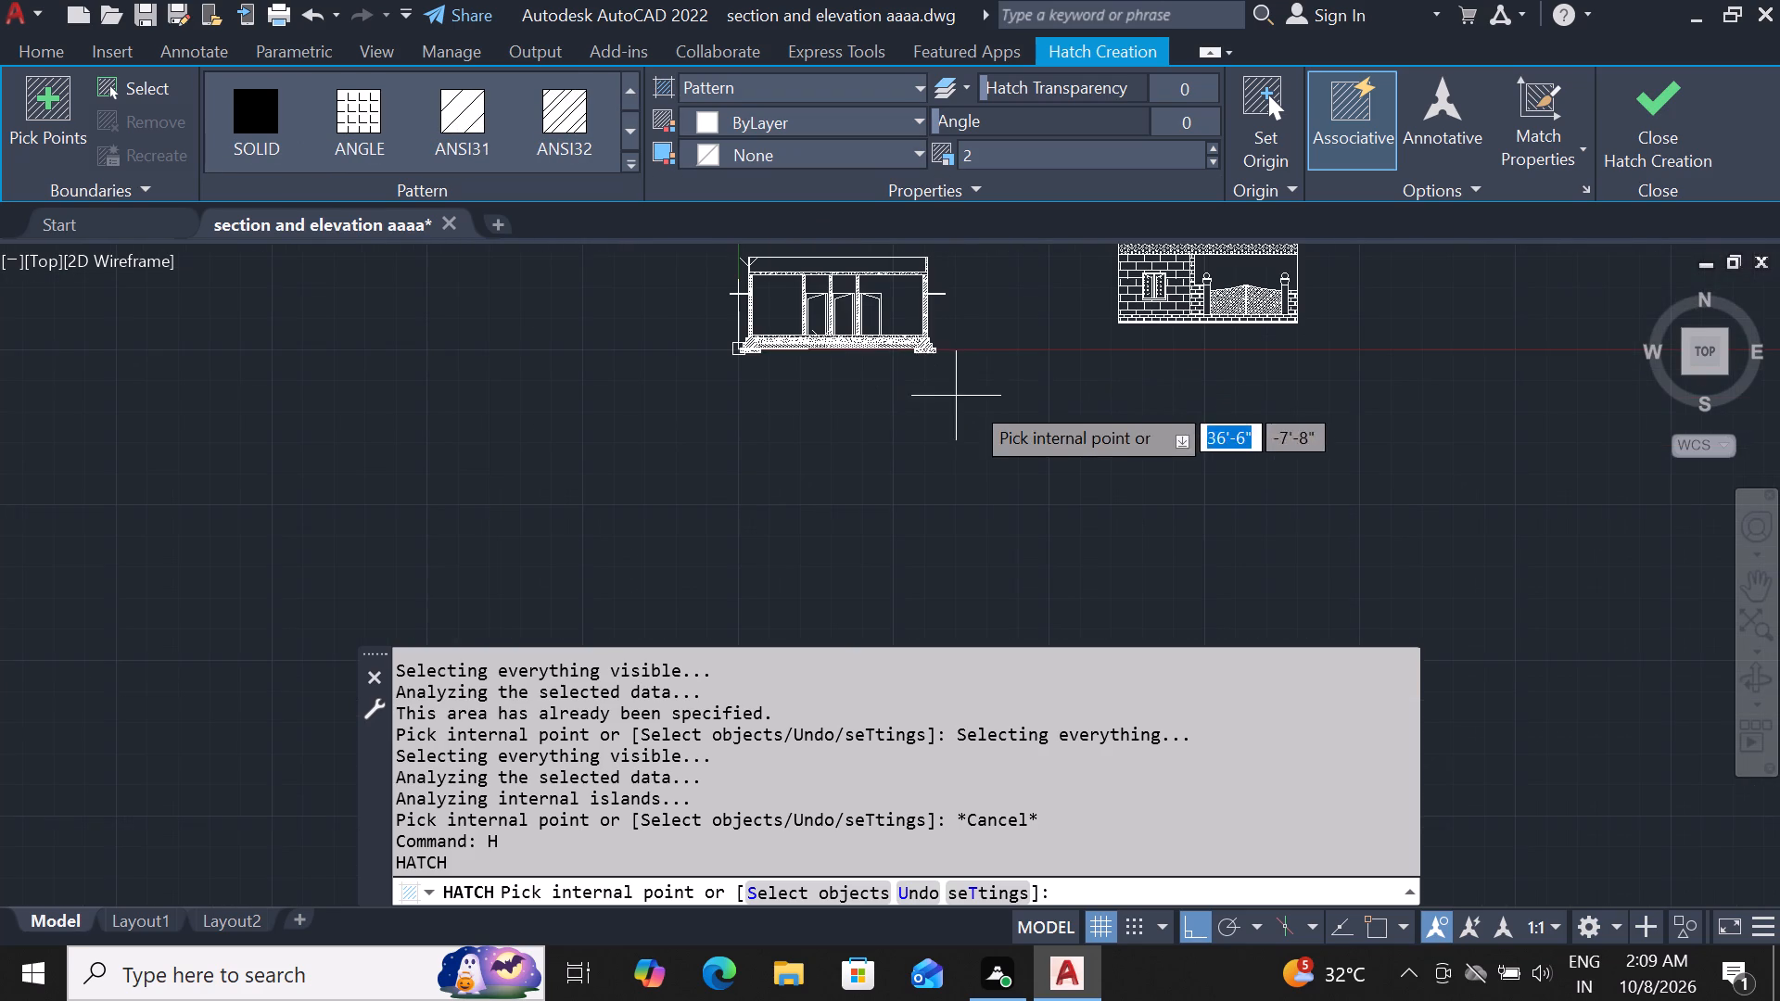
Save the section and elevation drawing under its existing name.
{"action": "key", "text": "ctrl+s"}
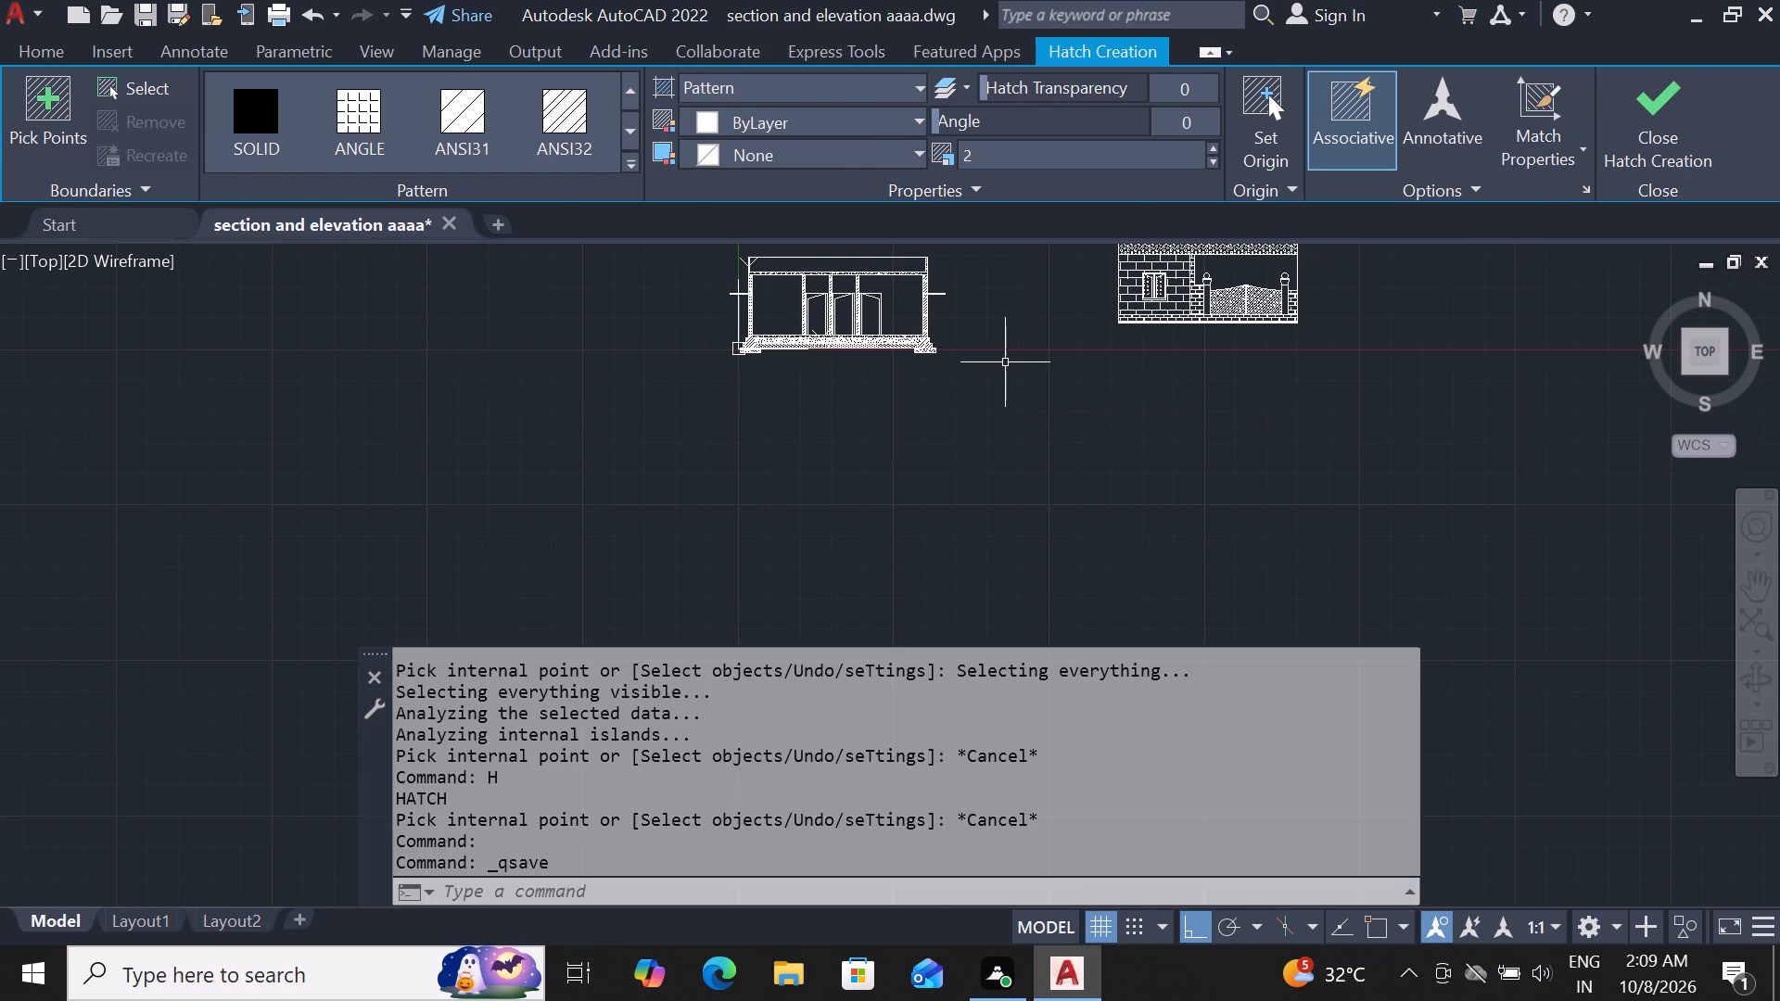
{"action": "scroll", "coordinate": [1005, 363], "scroll_direction": "down", "scroll_amount": 2}
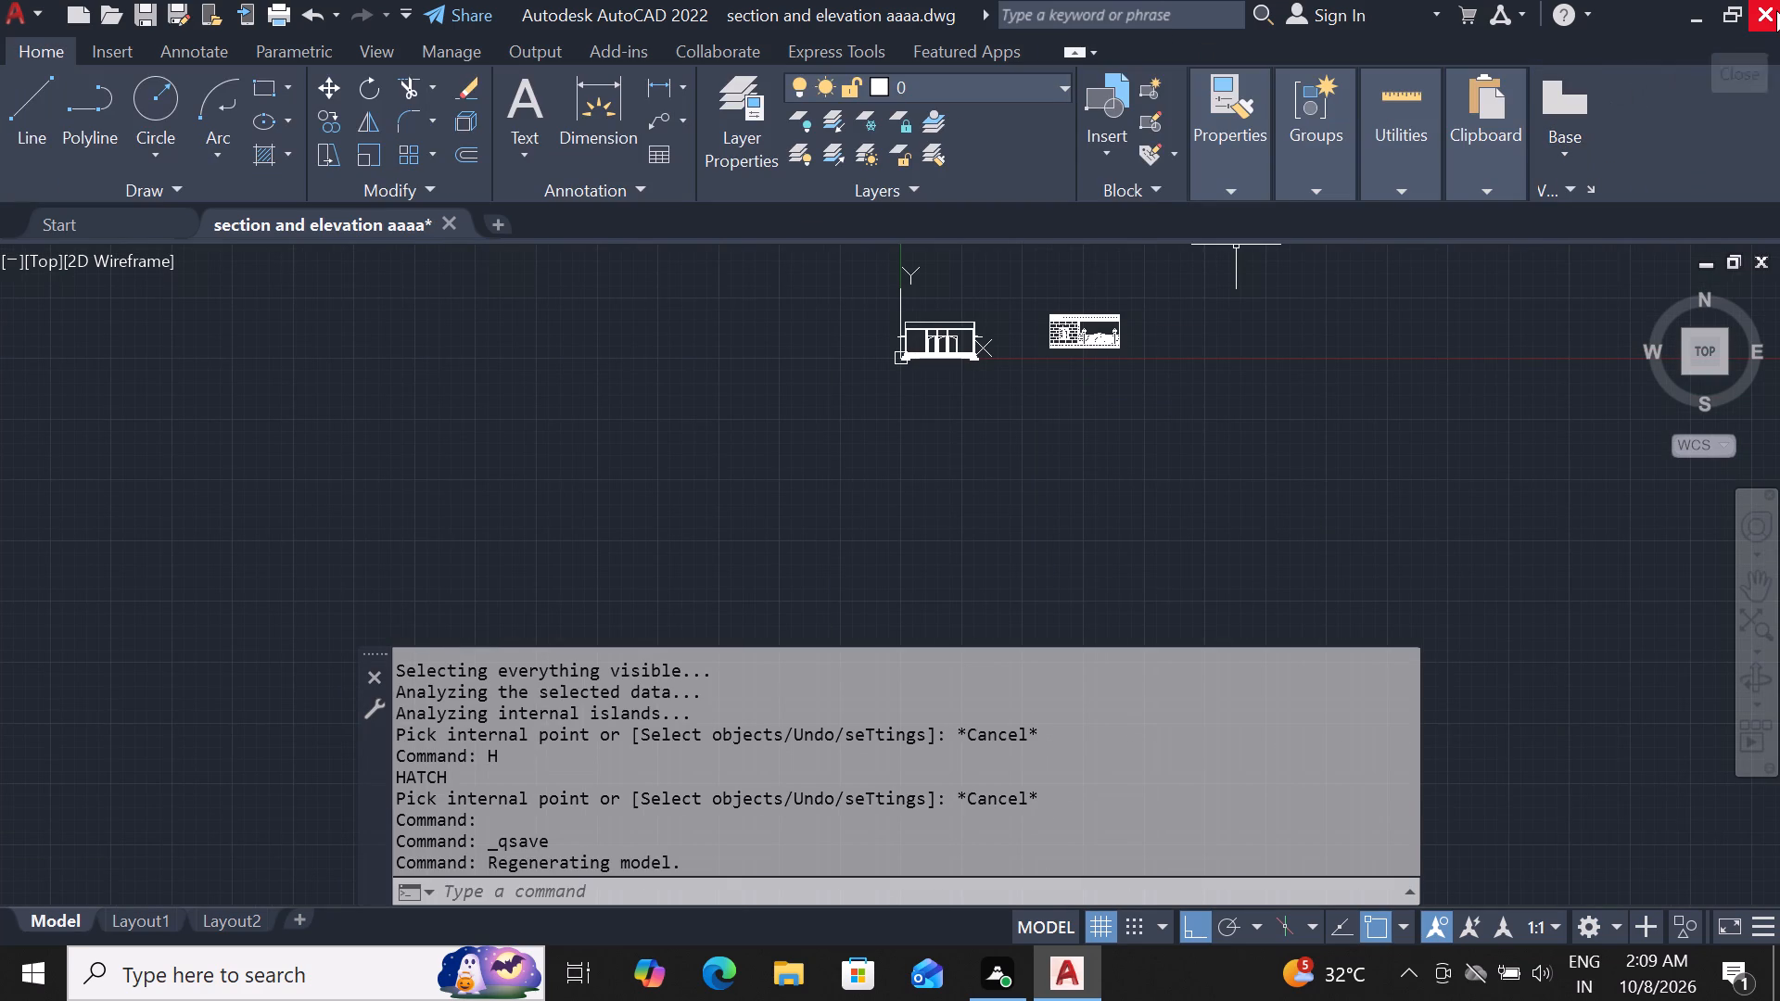
Close AutoCAD, saving the remaining changes to the section and elevation drawing.
{"action": "left_click", "coordinate": [1776, 10]}
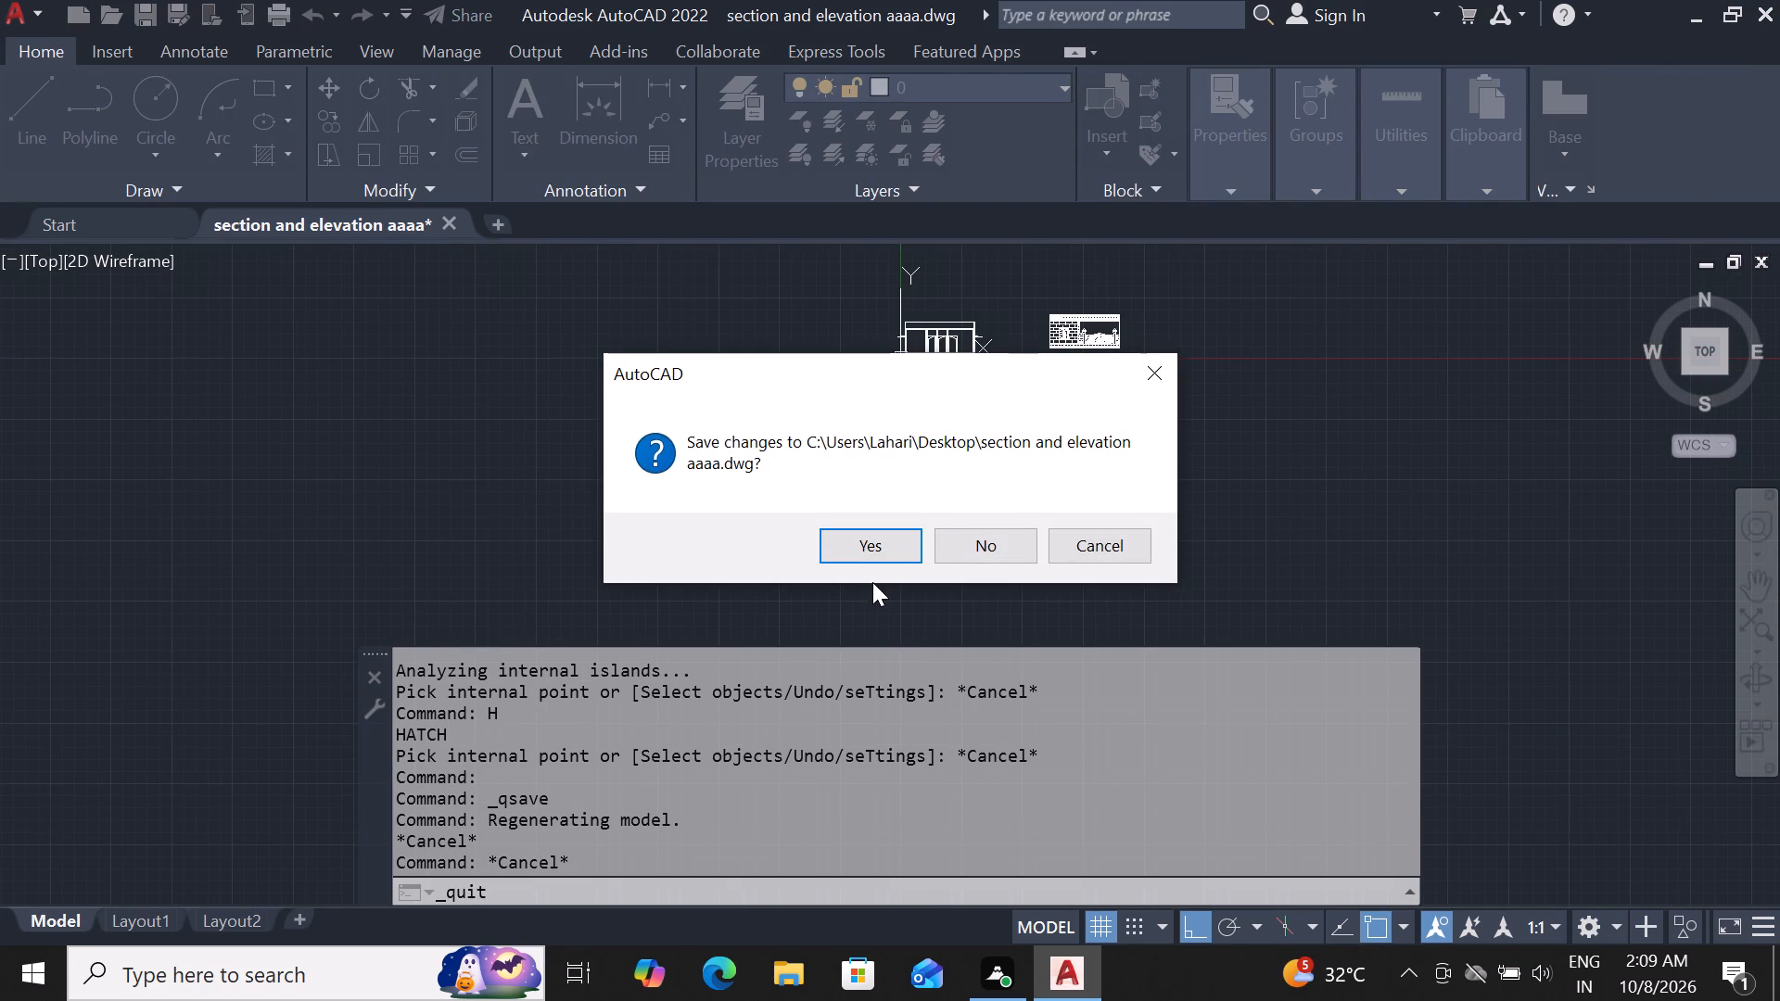
{"action": "left_click", "coordinate": [871, 544]}
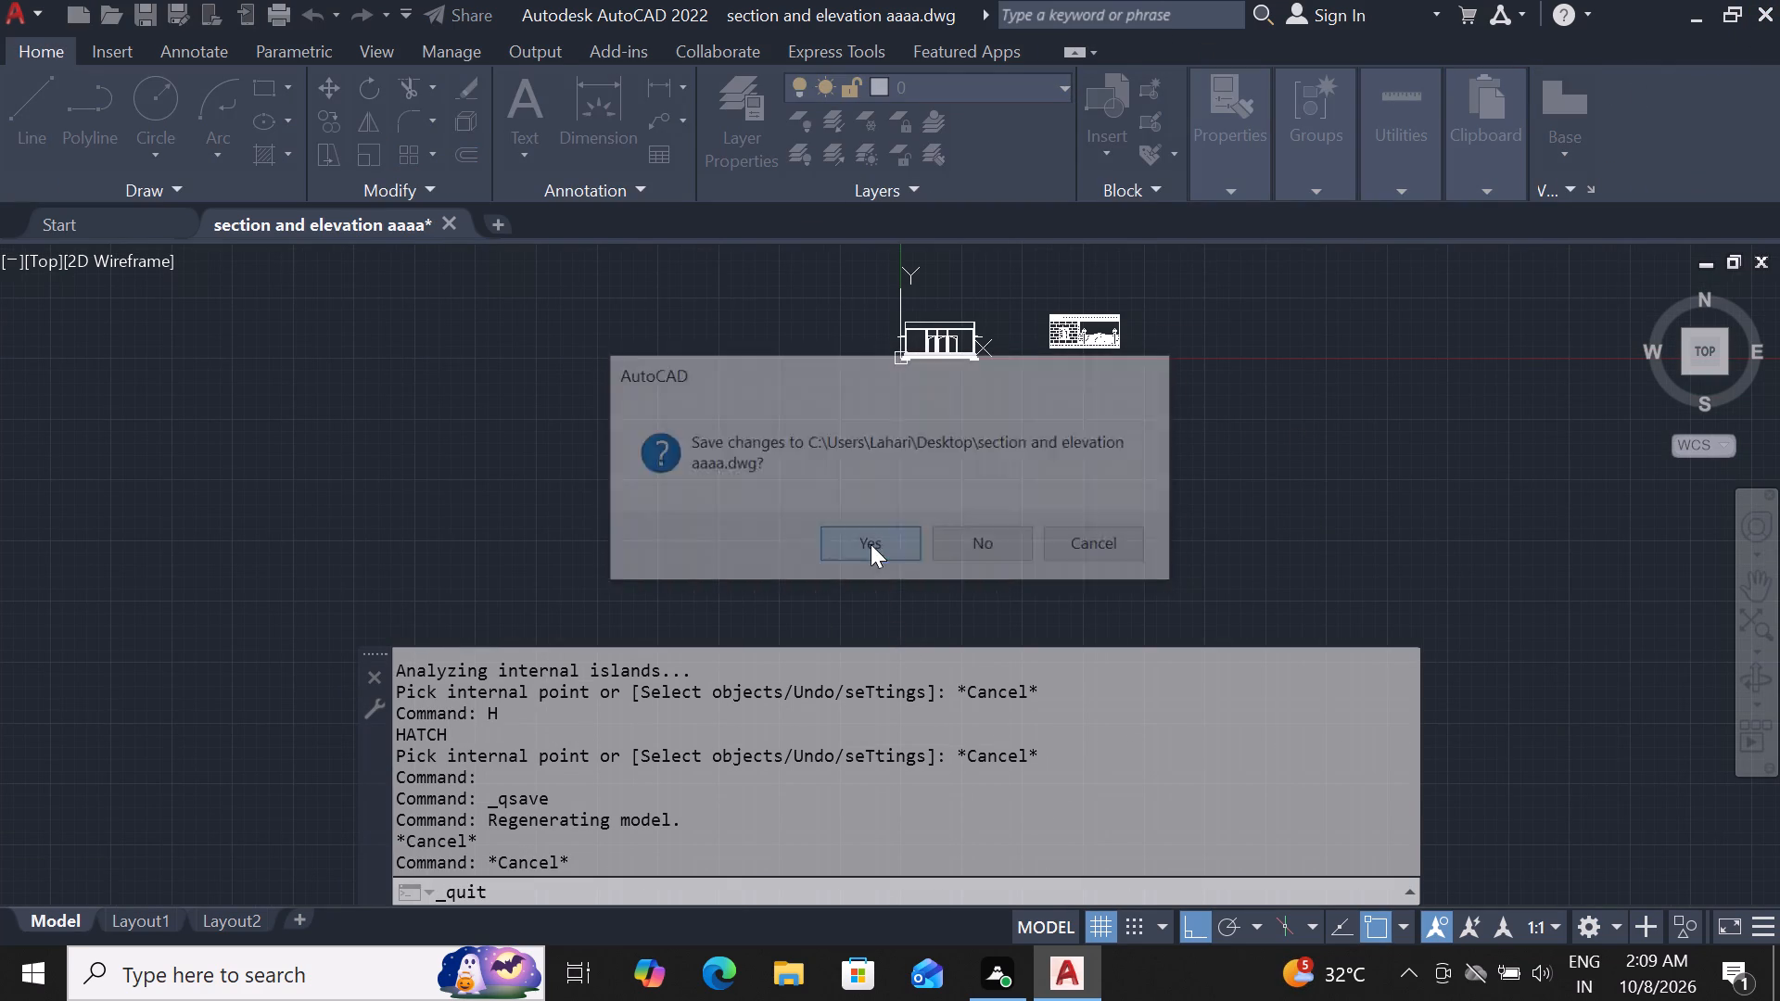
{"action": "scroll", "coordinate": [871, 542], "scroll_direction": "down", "scroll_amount": 2}
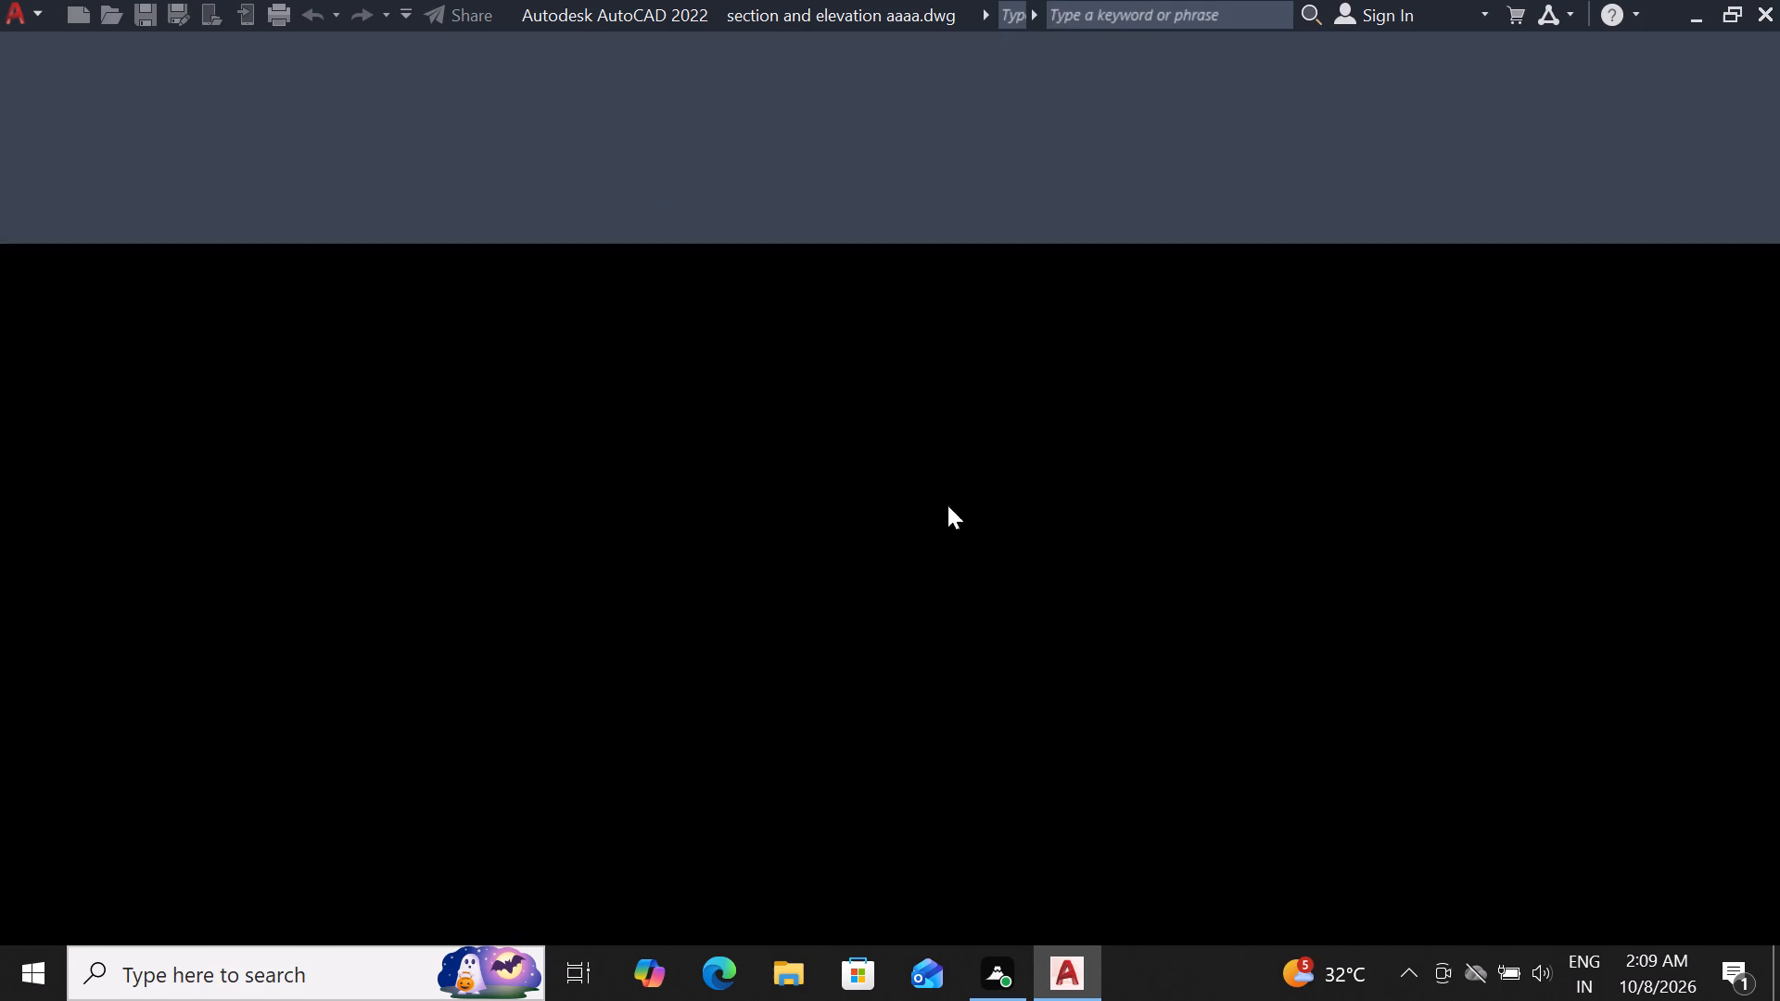